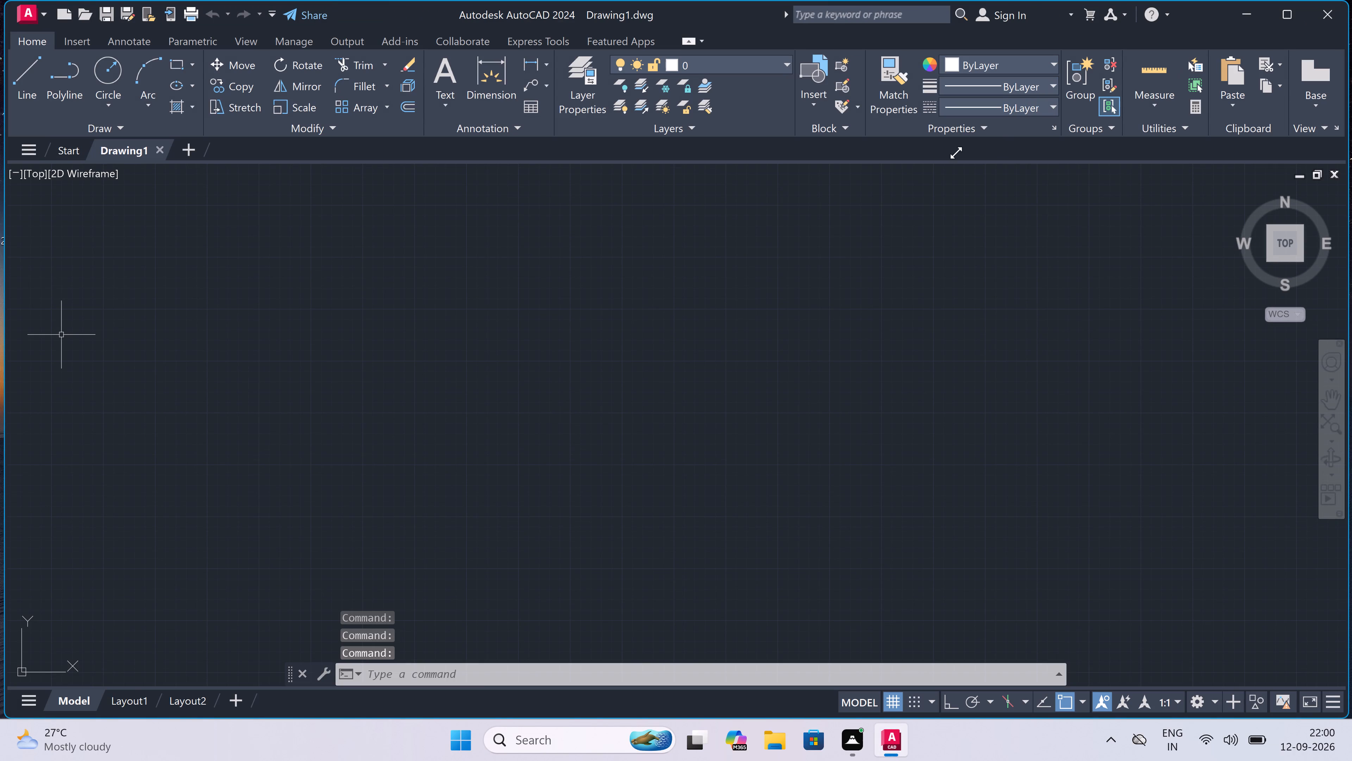
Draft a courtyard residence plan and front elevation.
Maximize the application window.
double_click(1290, 16)
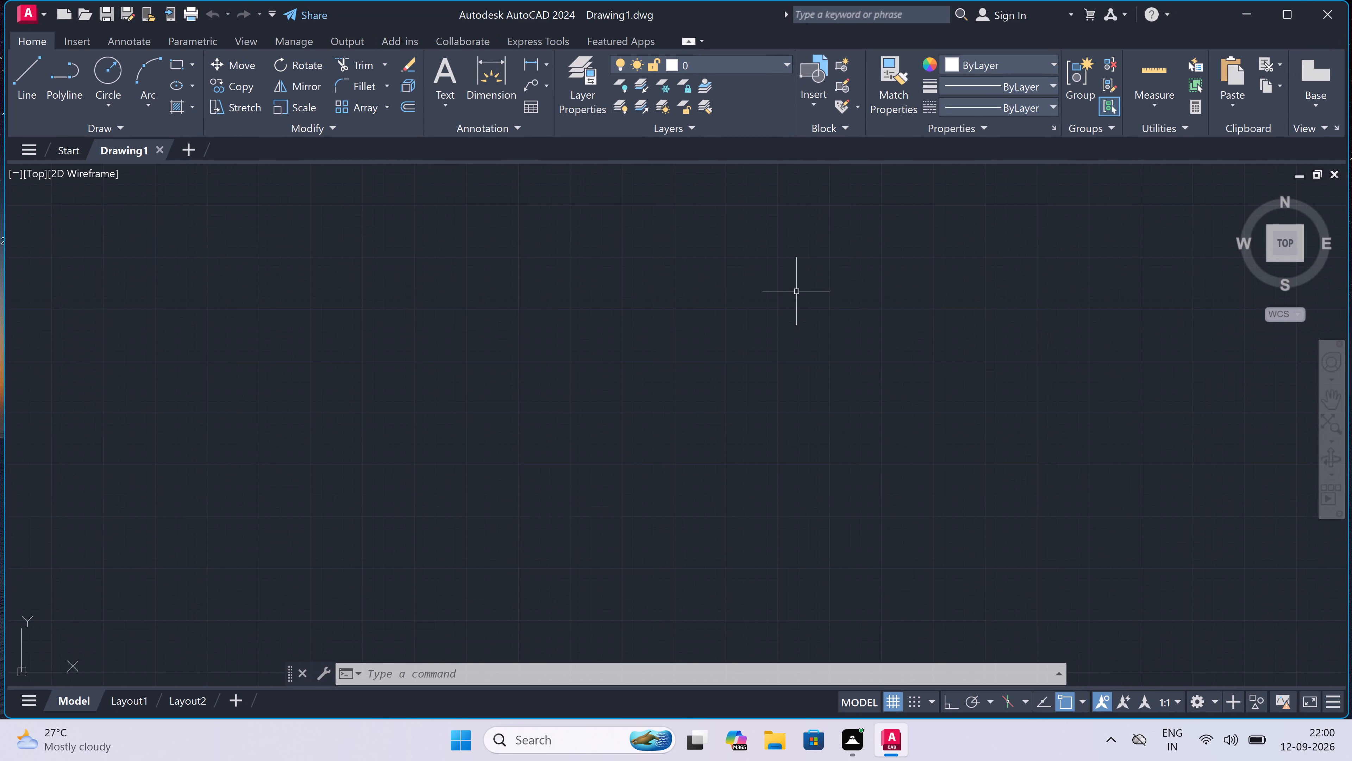
double_click(1288, 12)
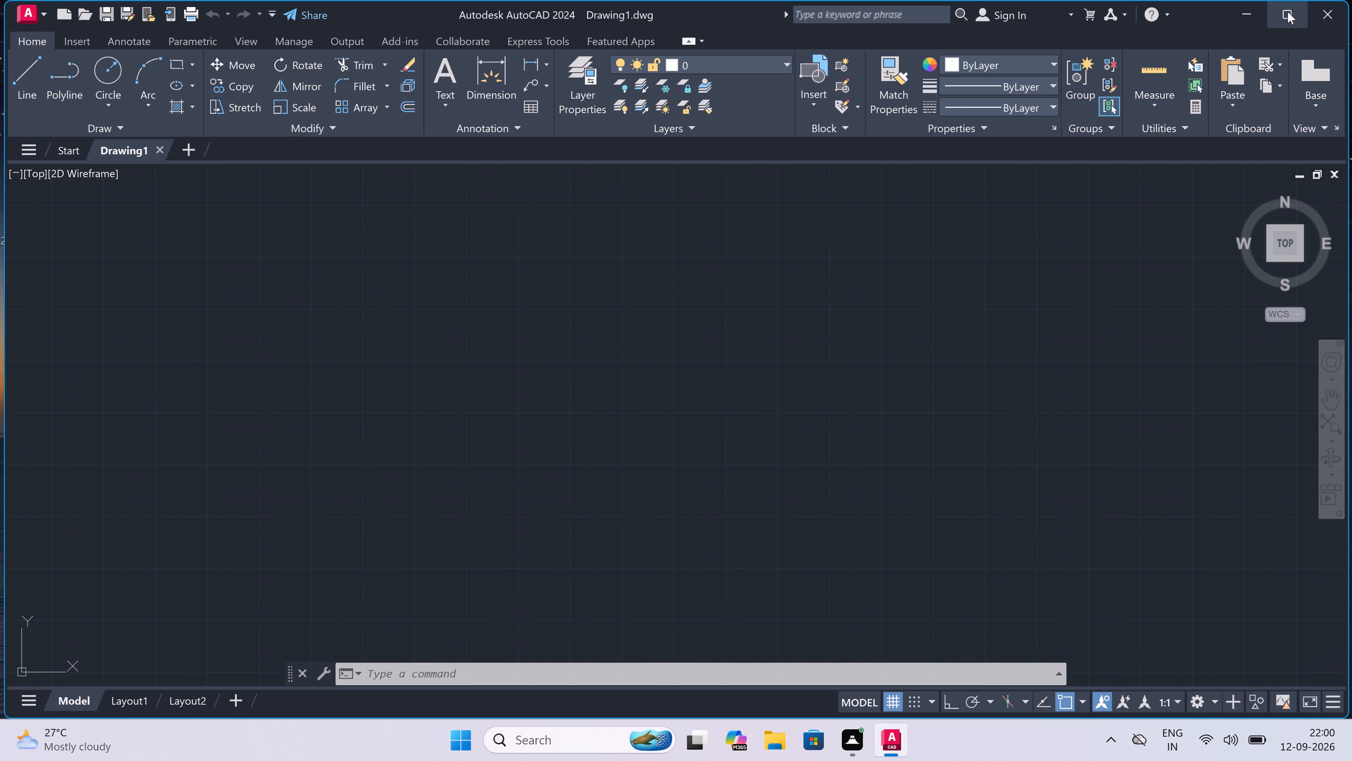
left_click(1288, 12)
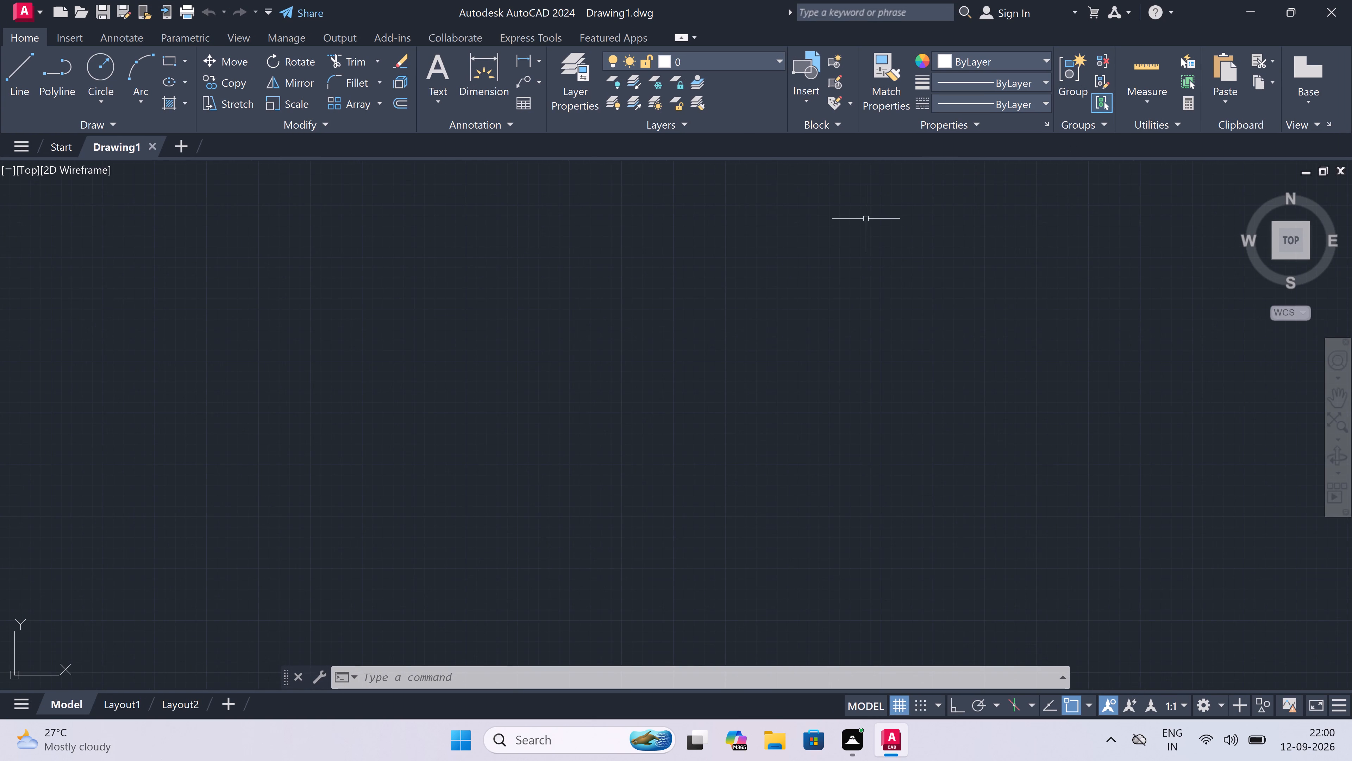
Configure the drawing units to Engineering length type, 0'-0" precision, and Inches as the insertion scale.
type("un")
key("space")
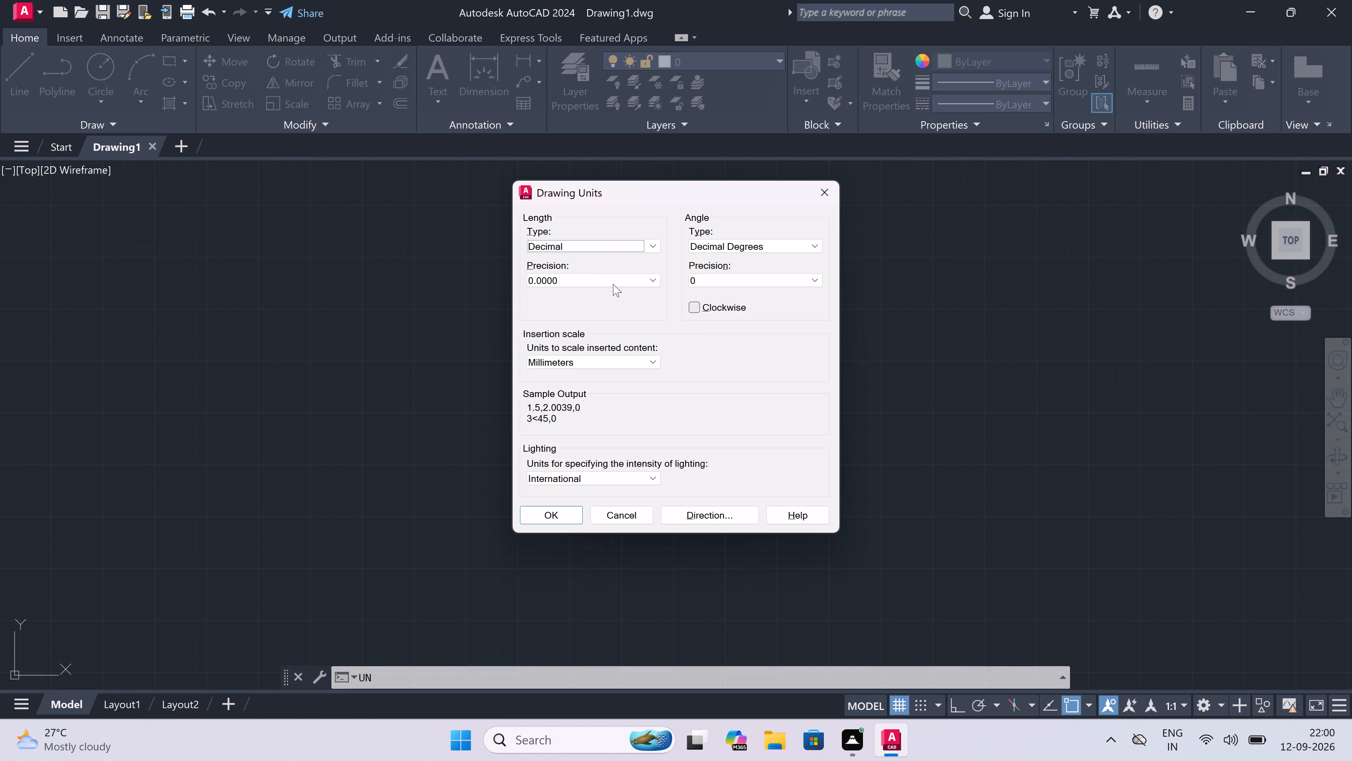
left_click(582, 245)
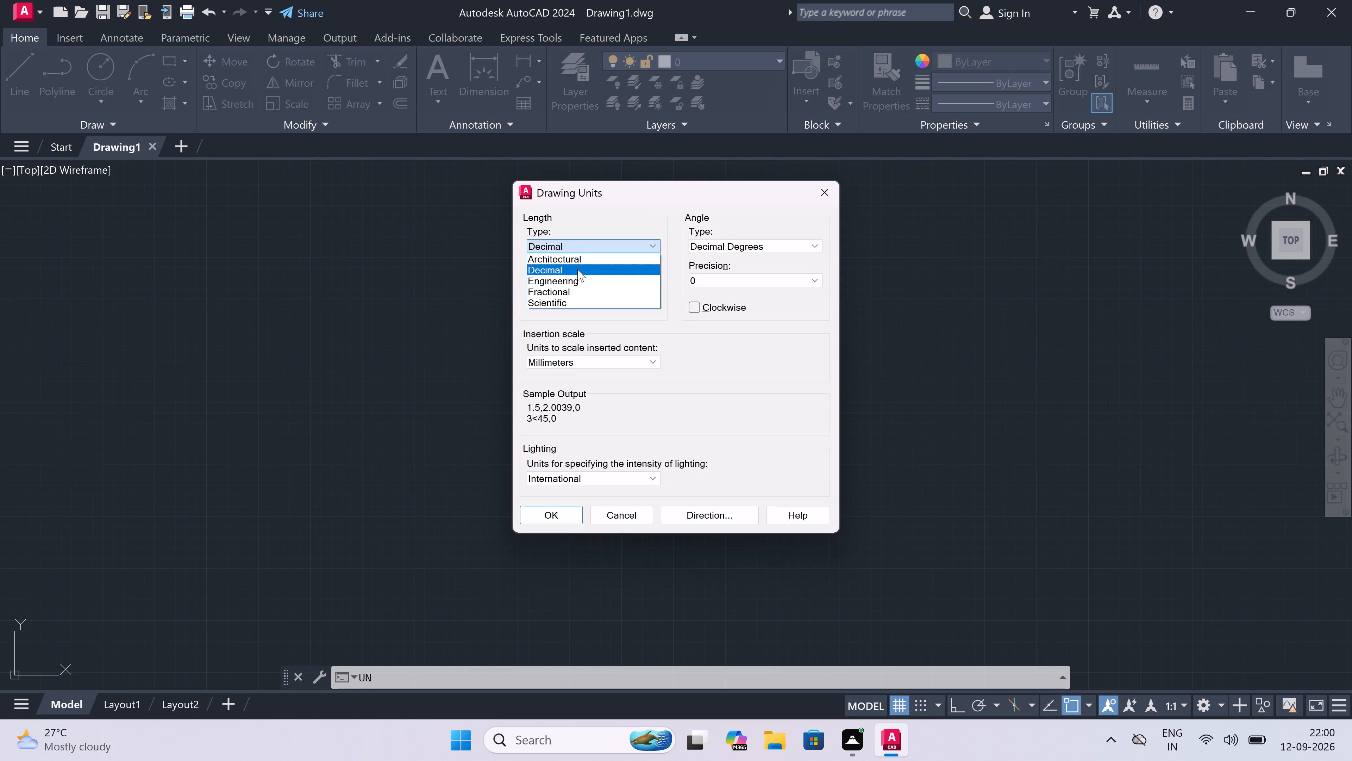
left_click(580, 282)
left_click(580, 282)
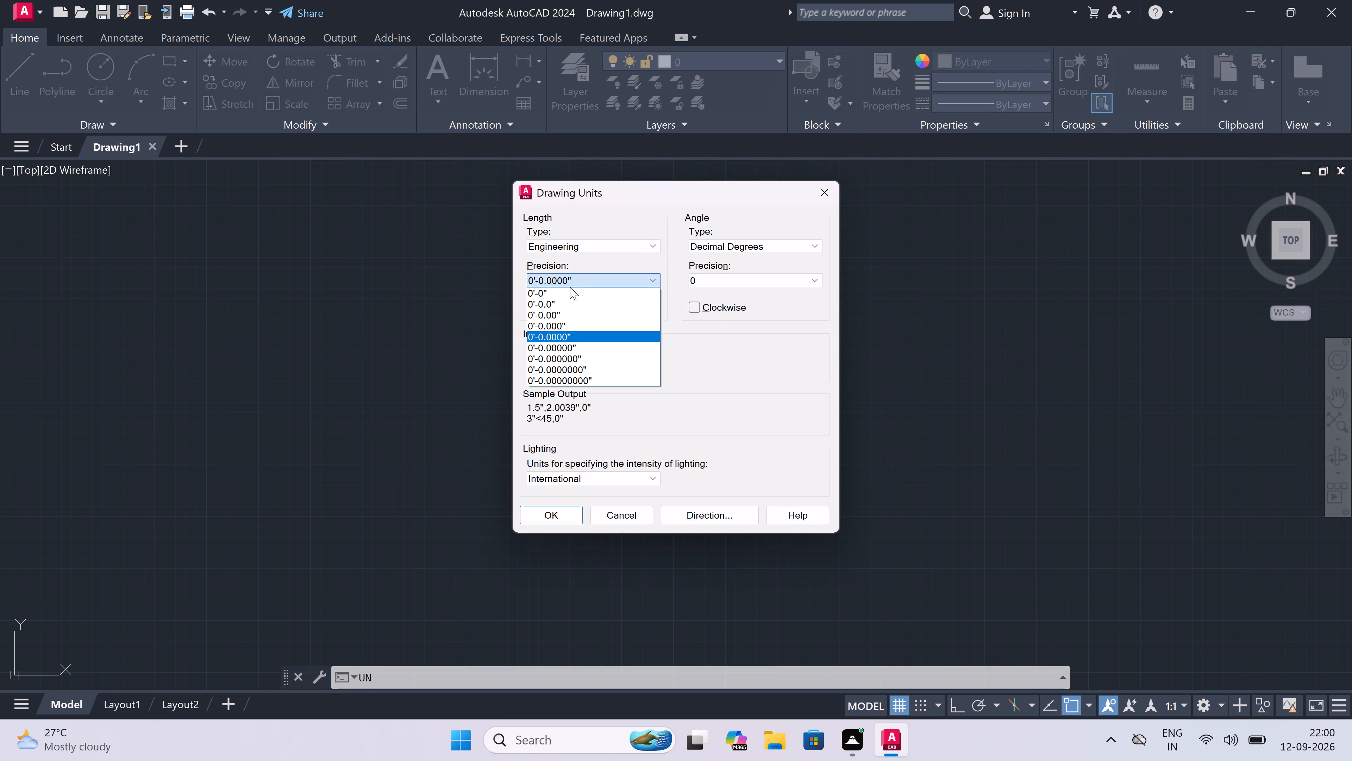
left_click(565, 295)
left_click(548, 356)
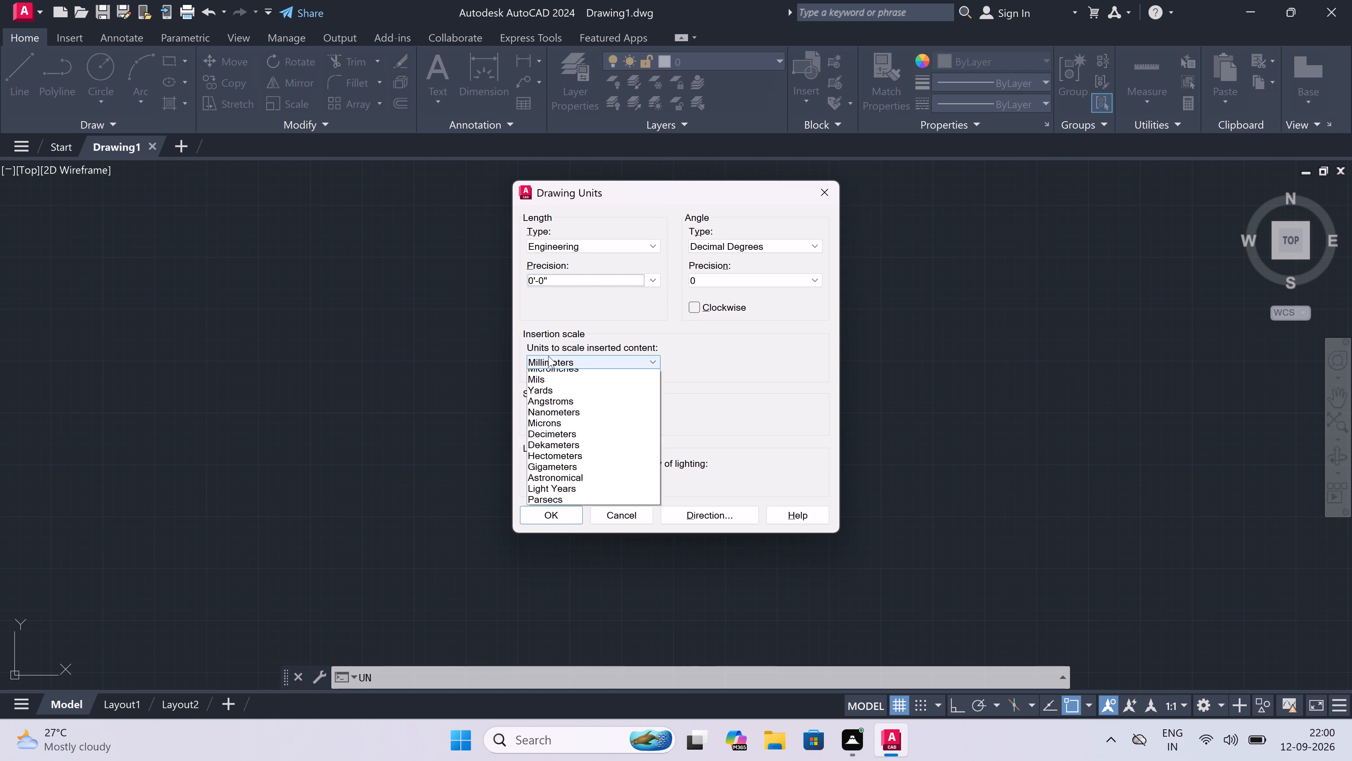
left_click(552, 384)
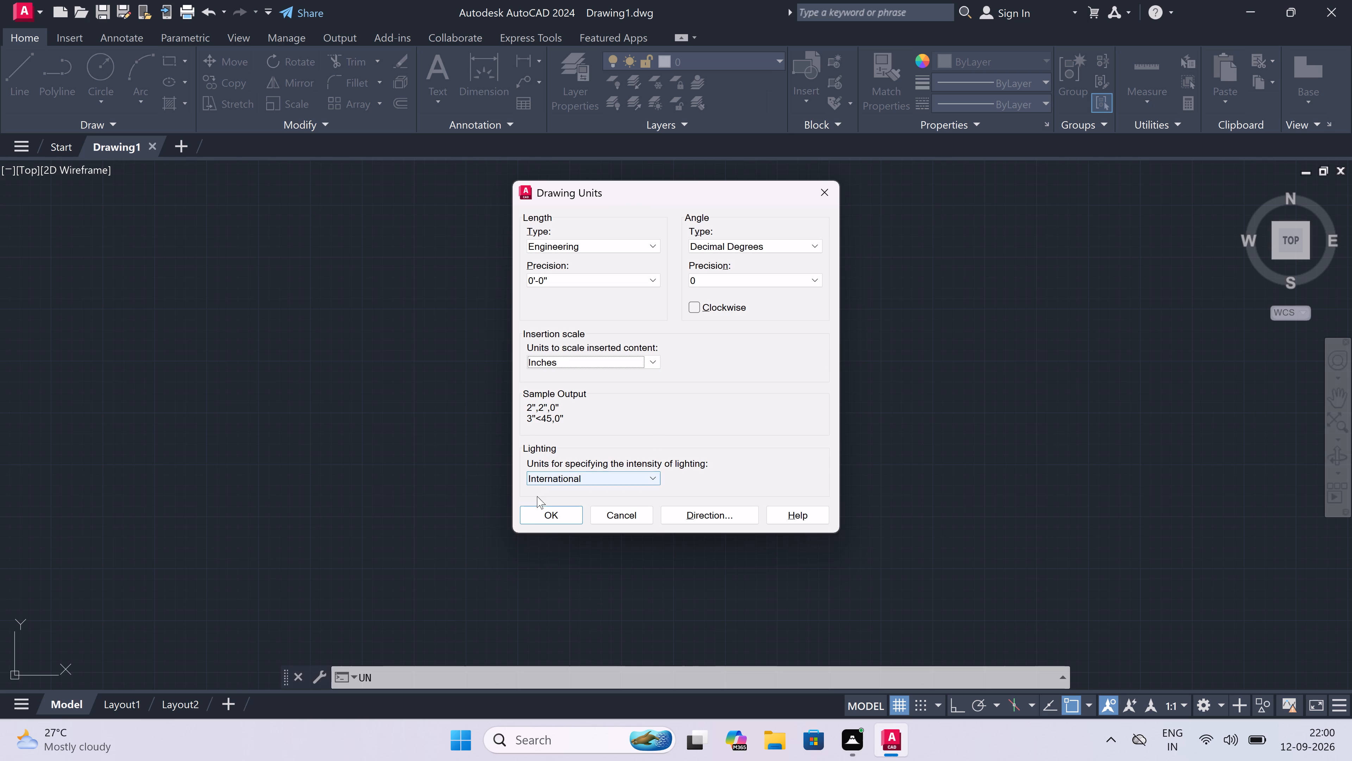
left_click(540, 503)
left_click(538, 518)
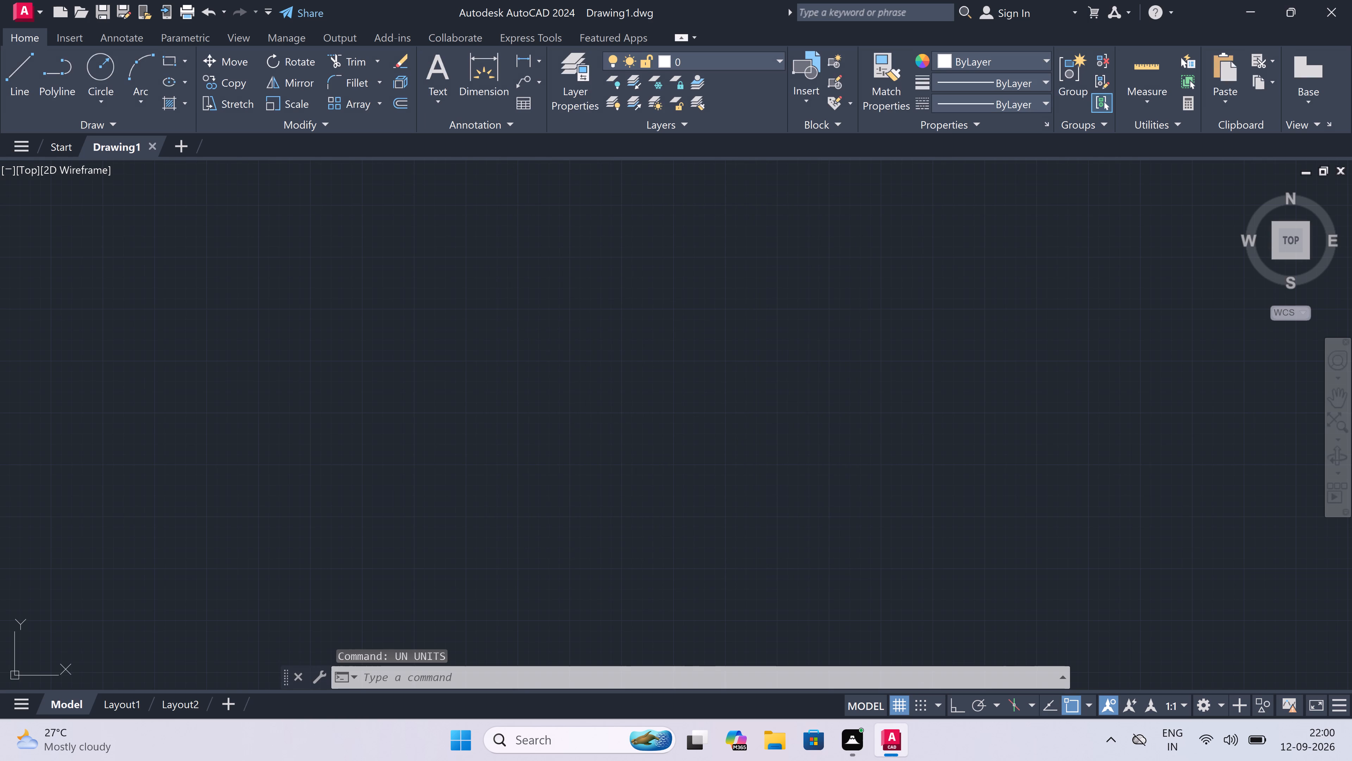
Draw one vertical and one horizontal construction line through a common point with Ortho on.
type("xl")
key("space")
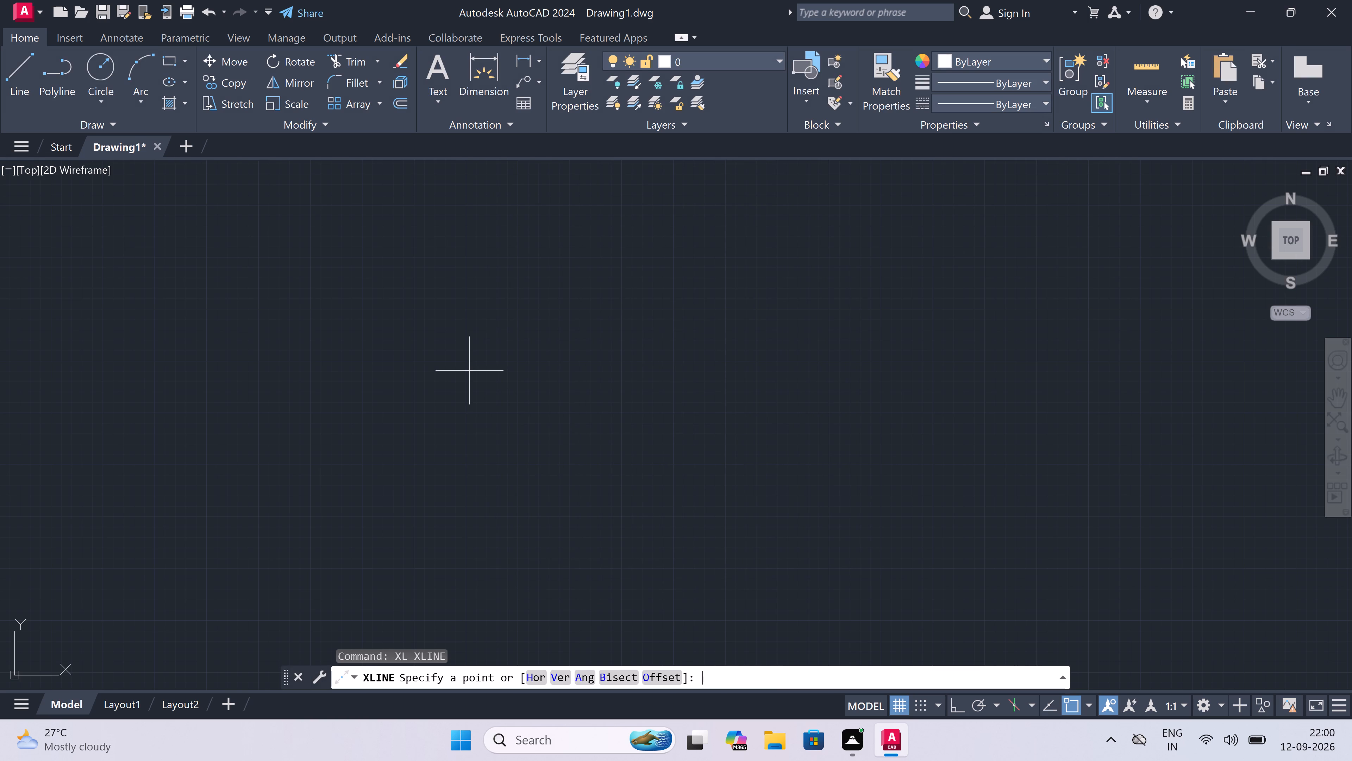
left_click(394, 231)
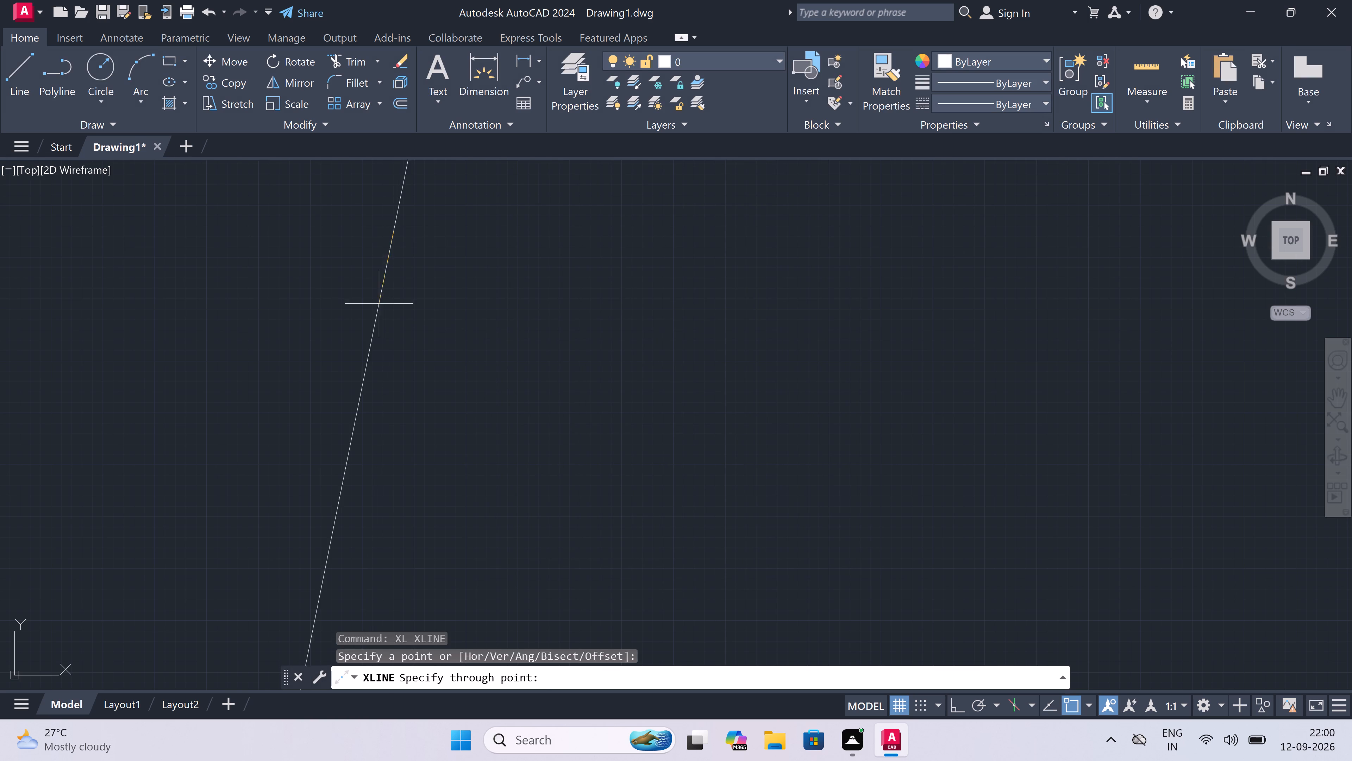
key("F9")
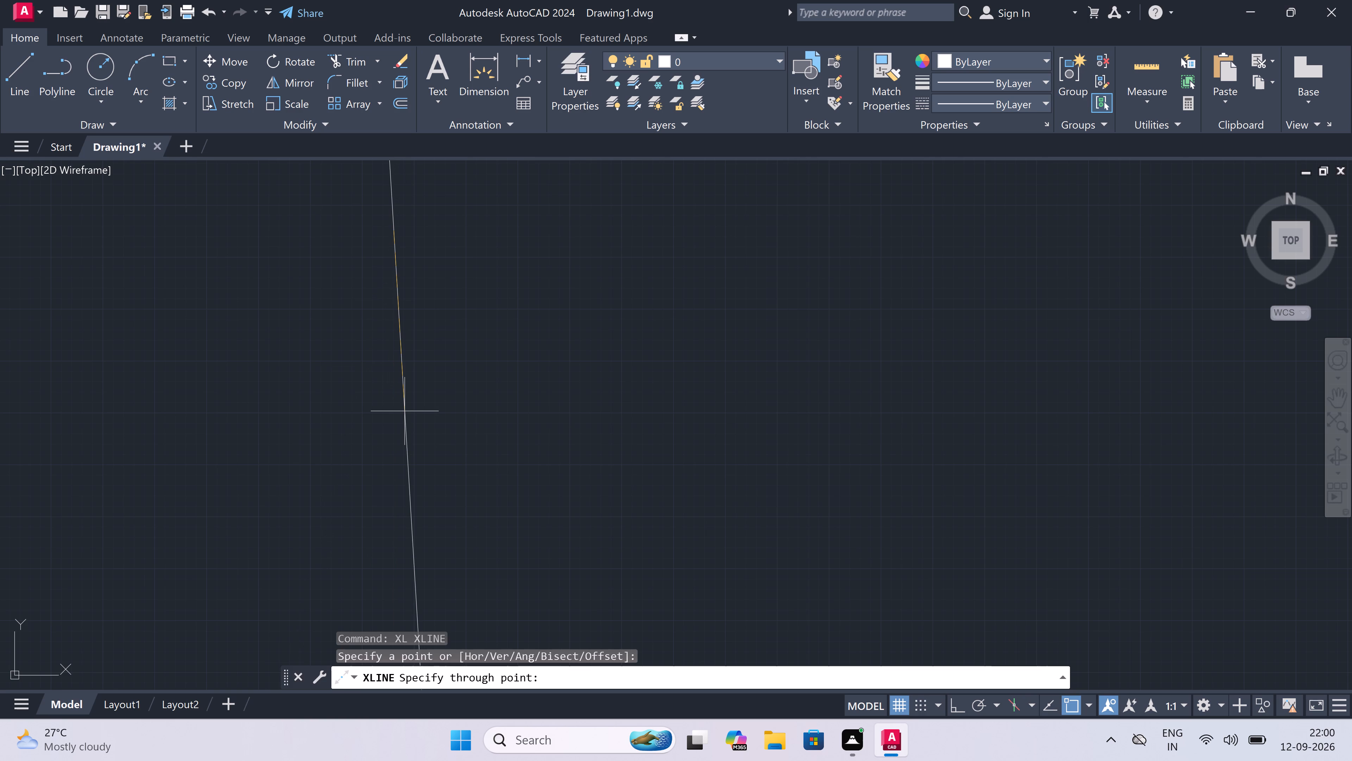
key("F9")
key("F8")
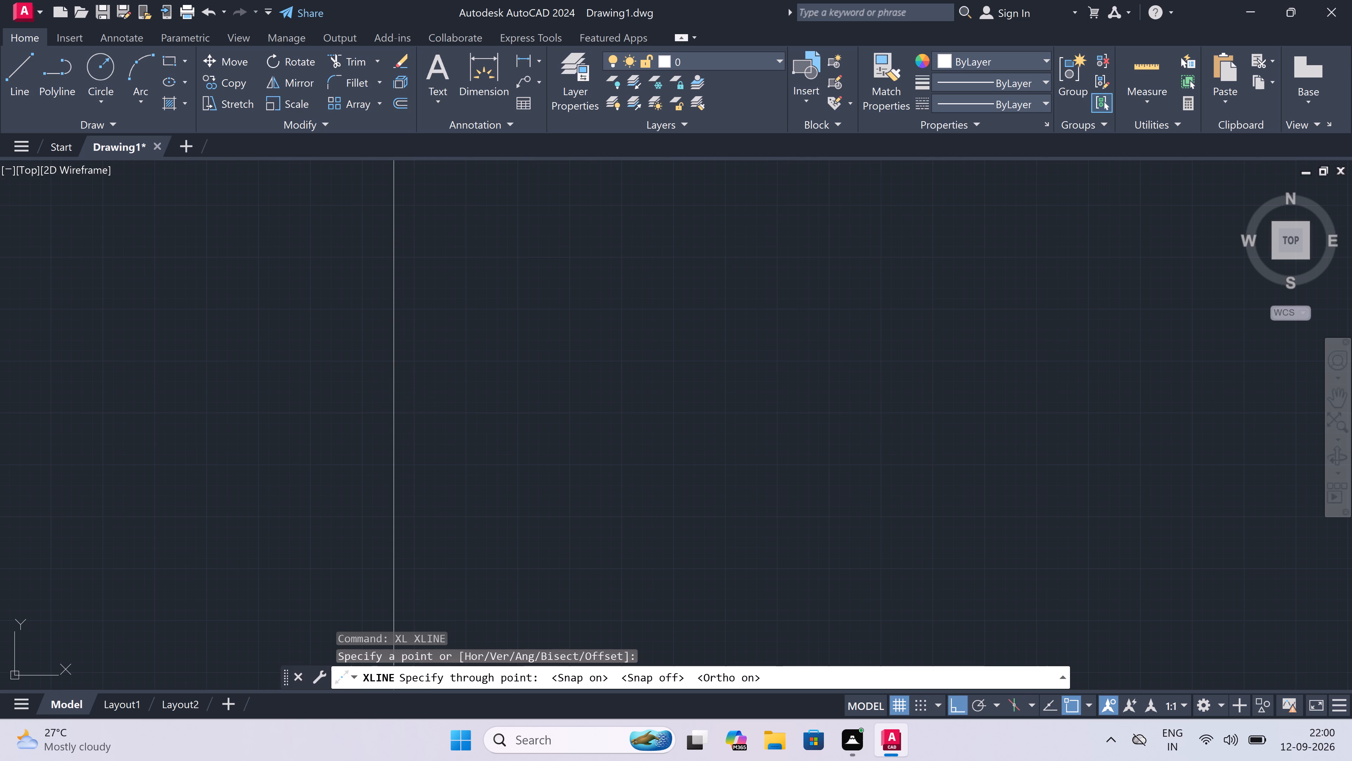
left_click(391, 358)
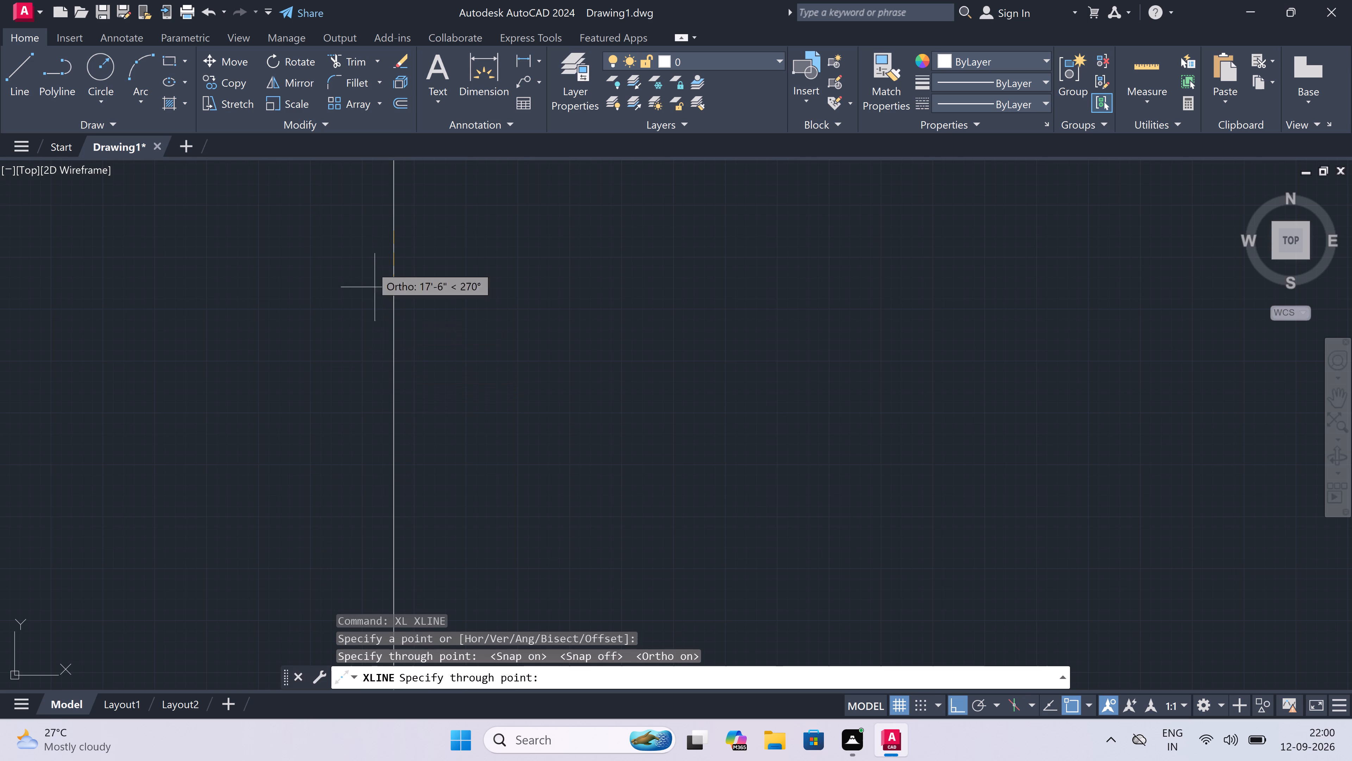
left_click(364, 243)
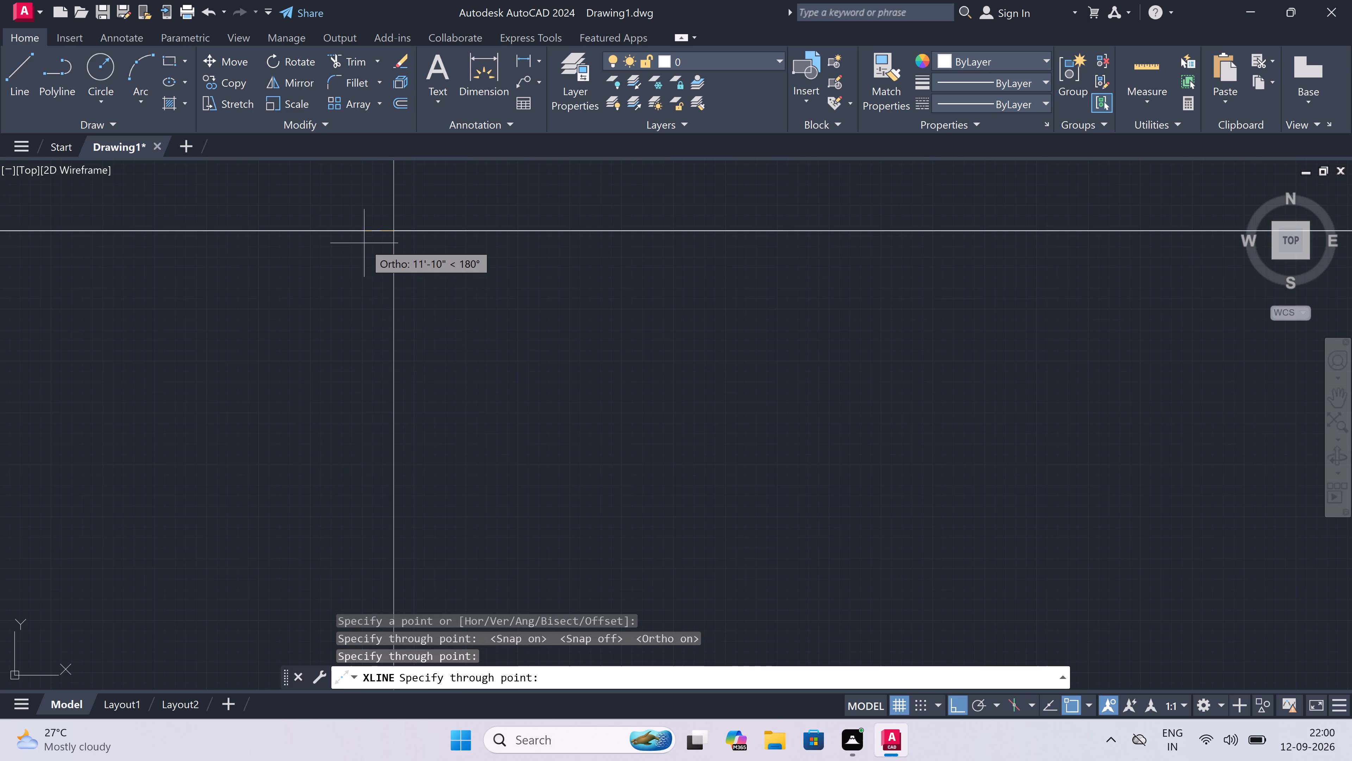
key("Escape")
Trim the construction lines above and left of their intersection to form an upper-left corner.
type("tr")
key("space")
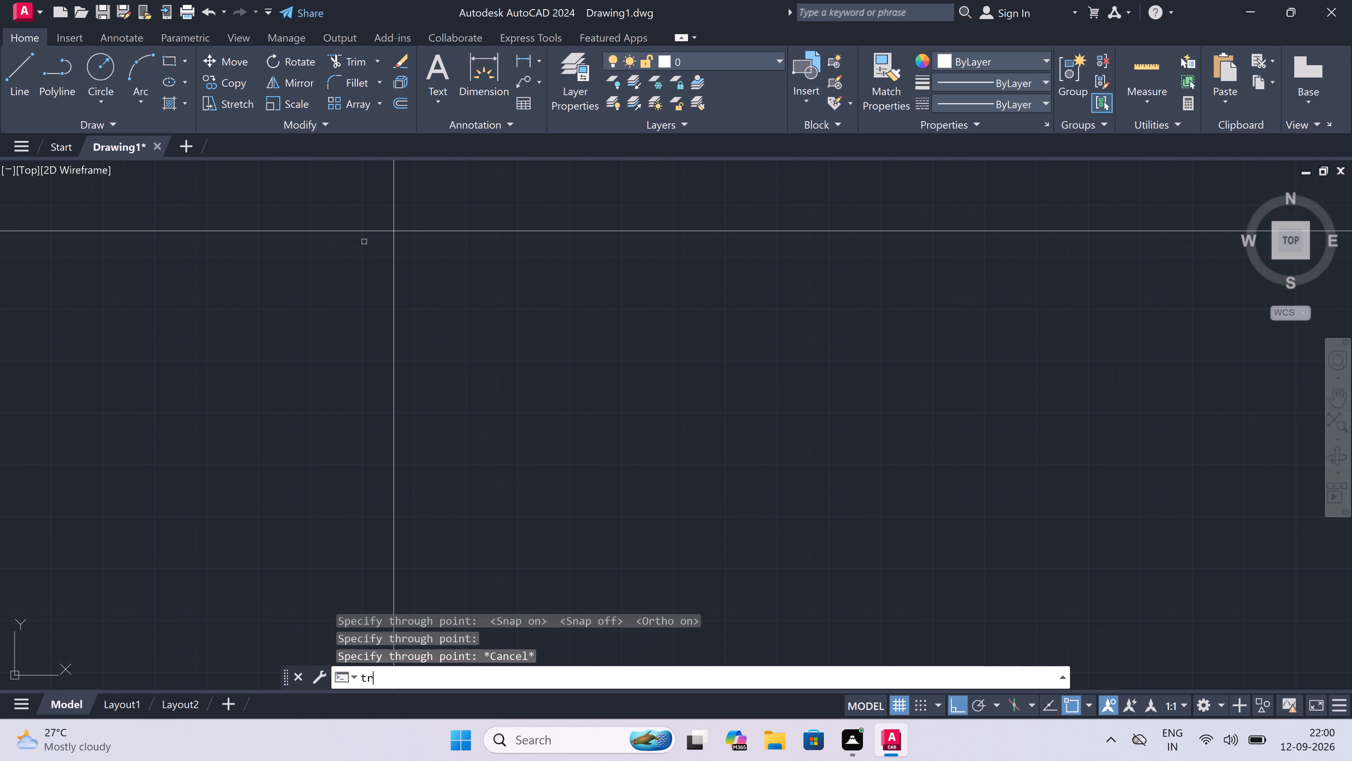
left_click_drag(407, 199, 403, 201)
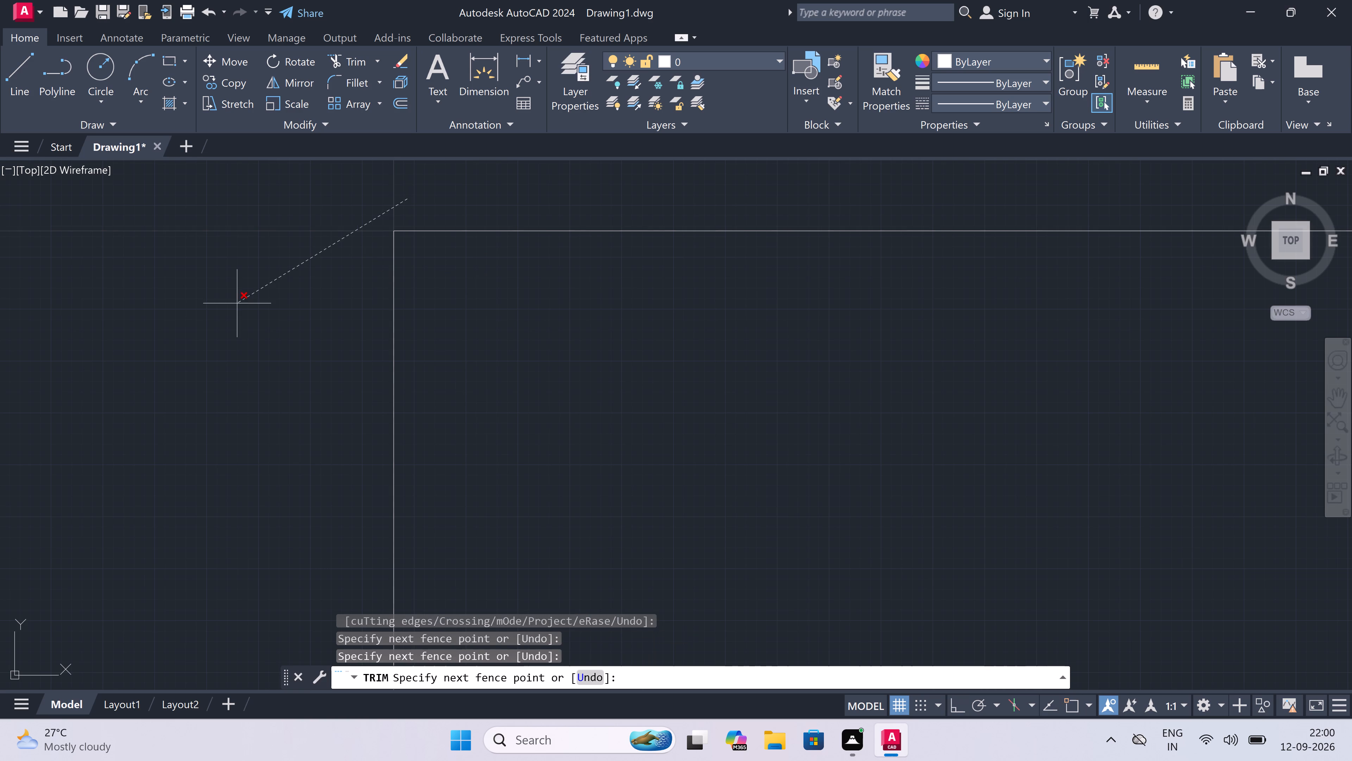
left_click(237, 303)
scroll(307, 252, "up", 3)
scroll(316, 247, "down", 3)
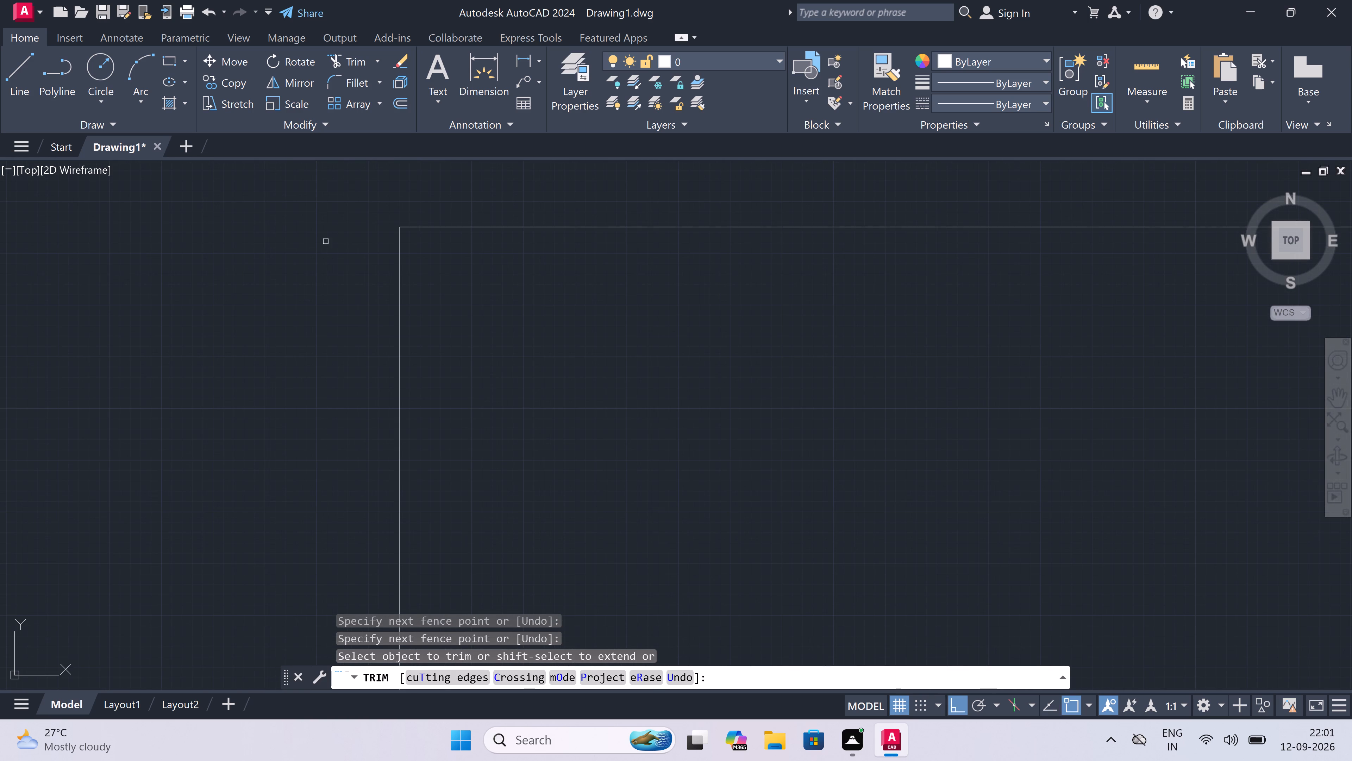
scroll(413, 222, "up", 4)
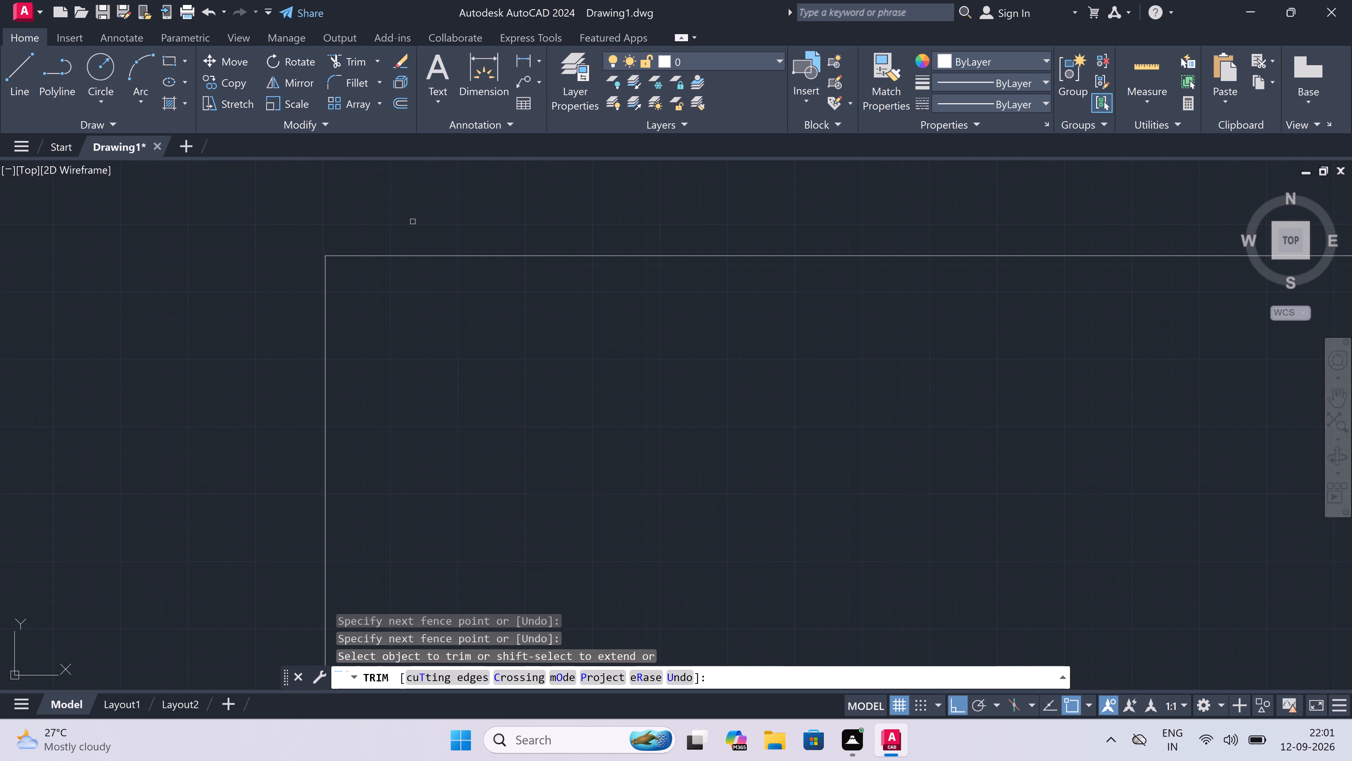
key("Escape")
Offset the horizontal line downward and the vertical line to its right by 9" to form the outer walls.
type("o")
key("space")
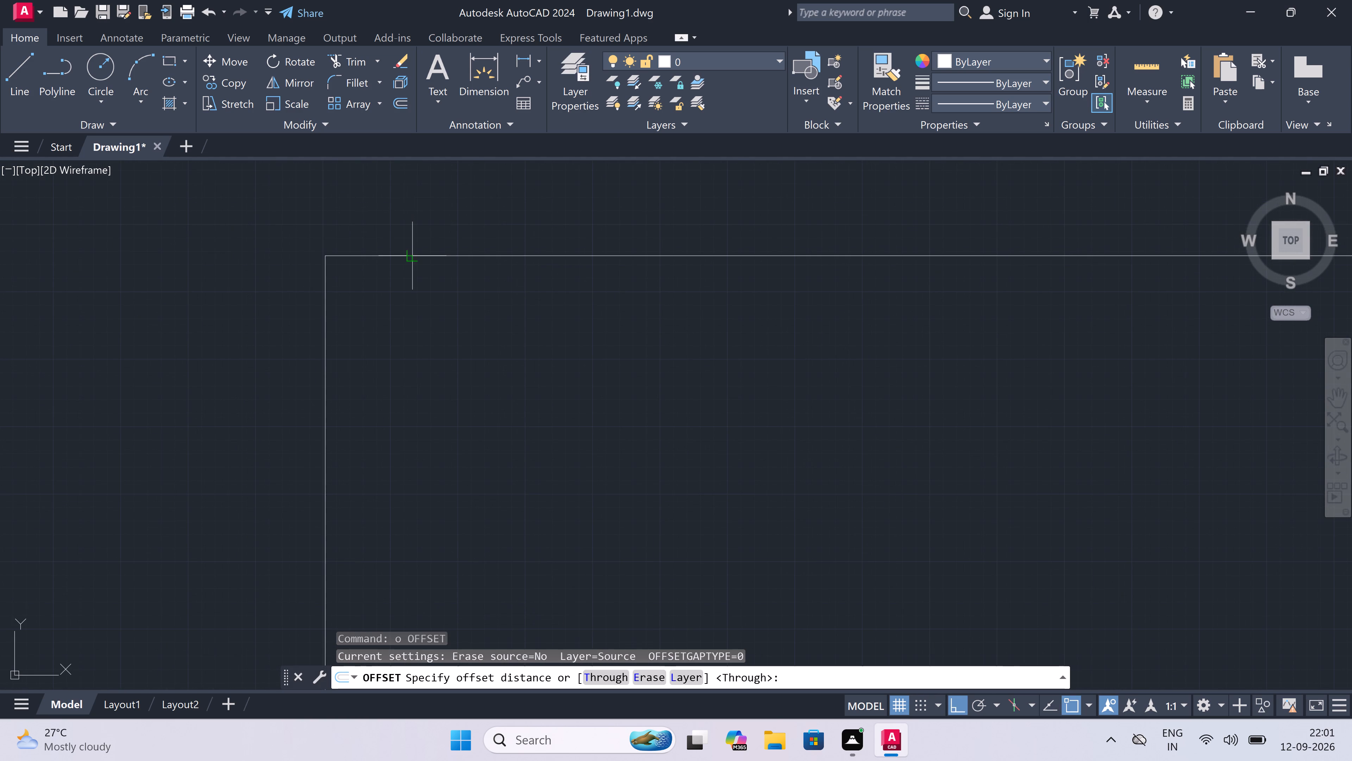
left_click_drag(411, 254, 411, 297)
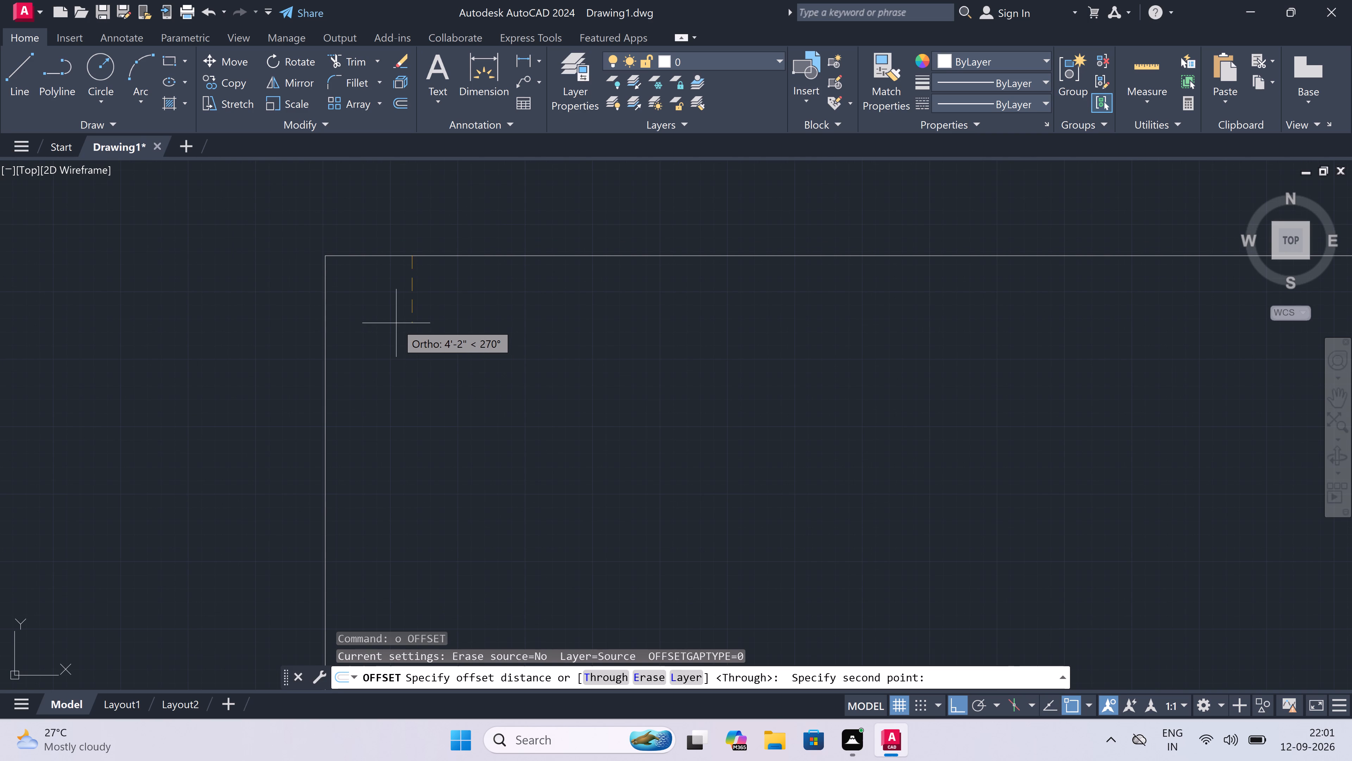
type("9\"")
key("space")
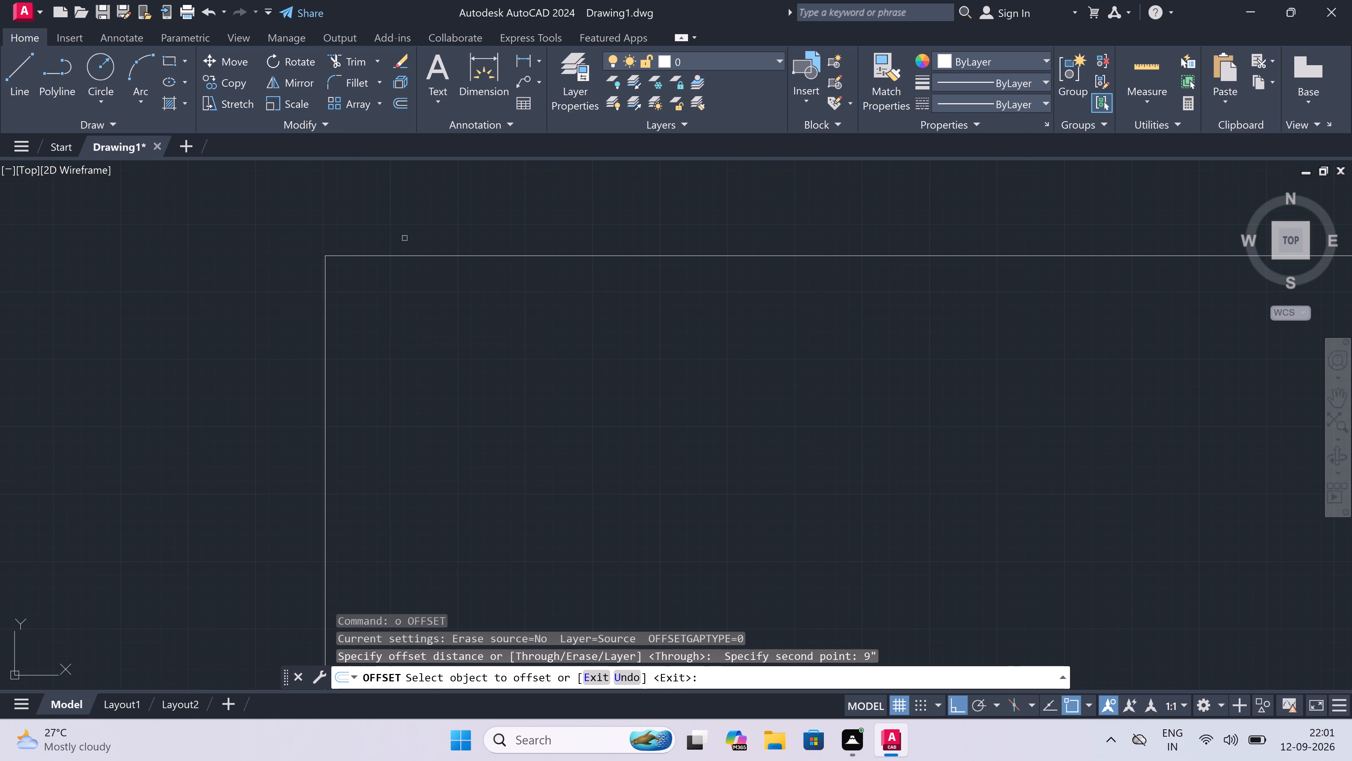
left_click_drag(402, 256, 400, 269)
left_click(397, 280)
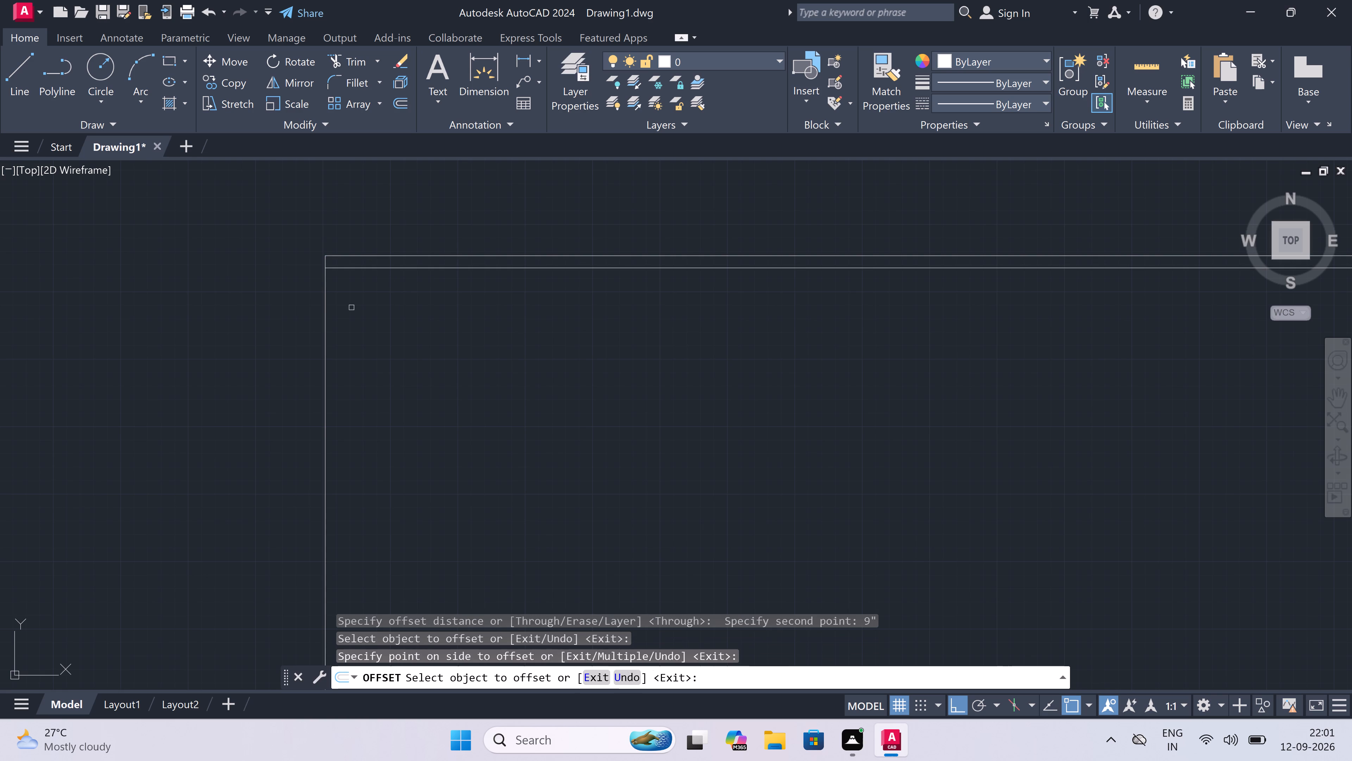
scroll(357, 258, "up", 2)
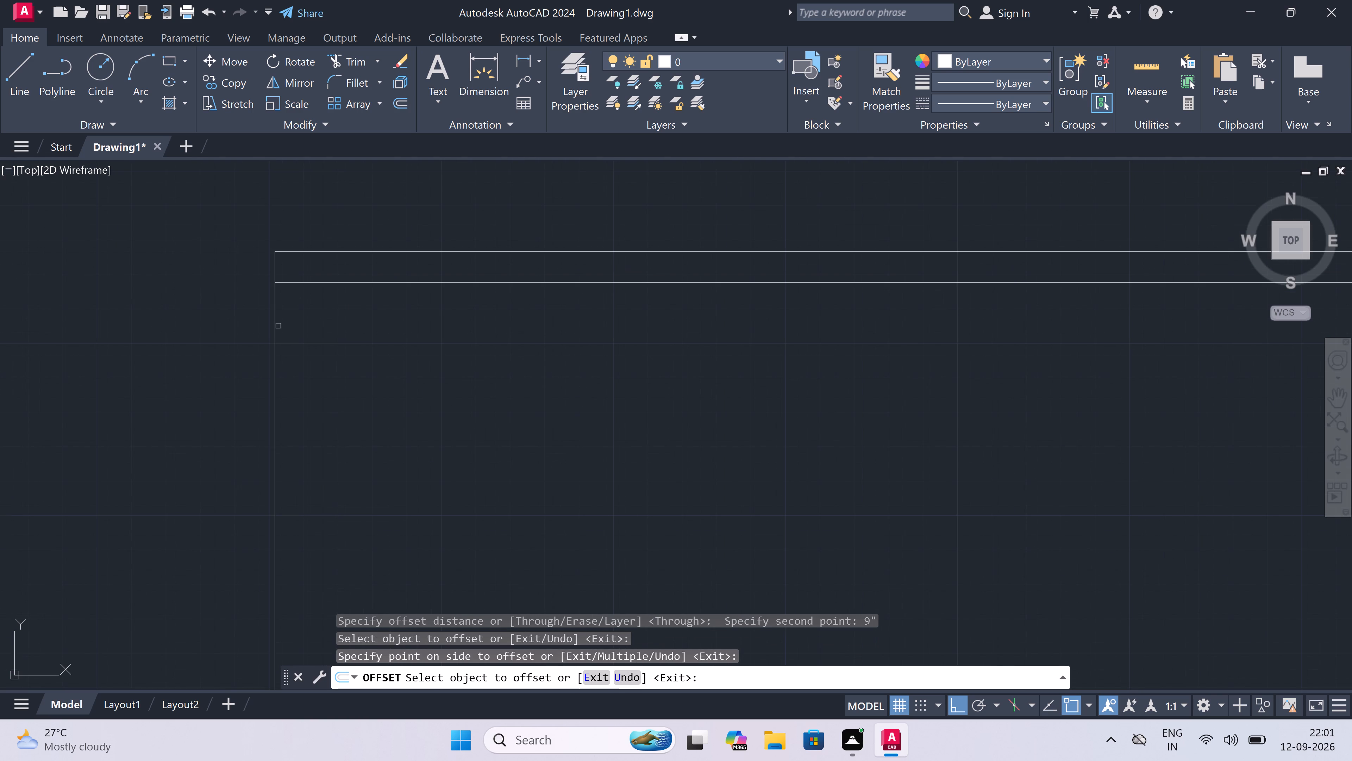
left_click_drag(275, 327, 305, 321)
left_click(319, 317)
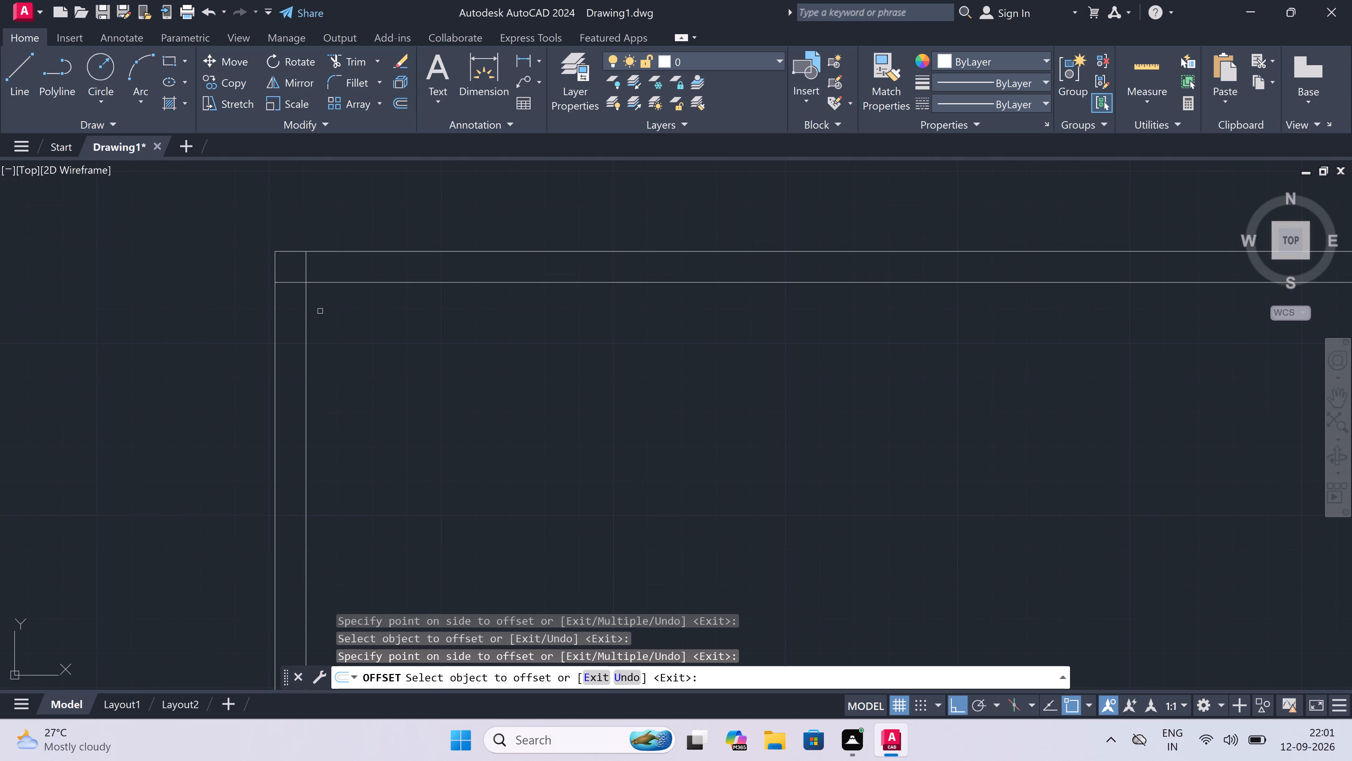
key("Escape")
Offset the inner horizontal wall line 16' downward.
type("o")
key("space")
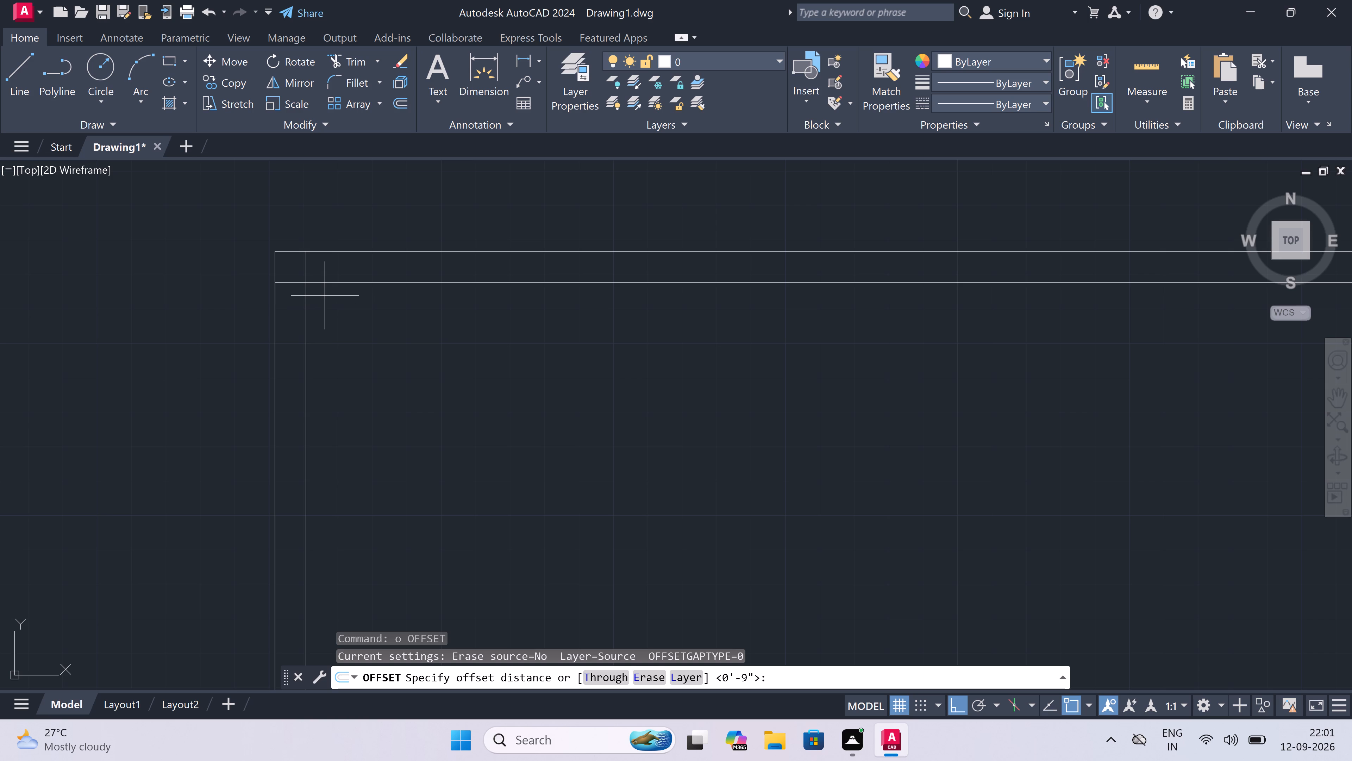
left_click_drag(333, 282, 335, 287)
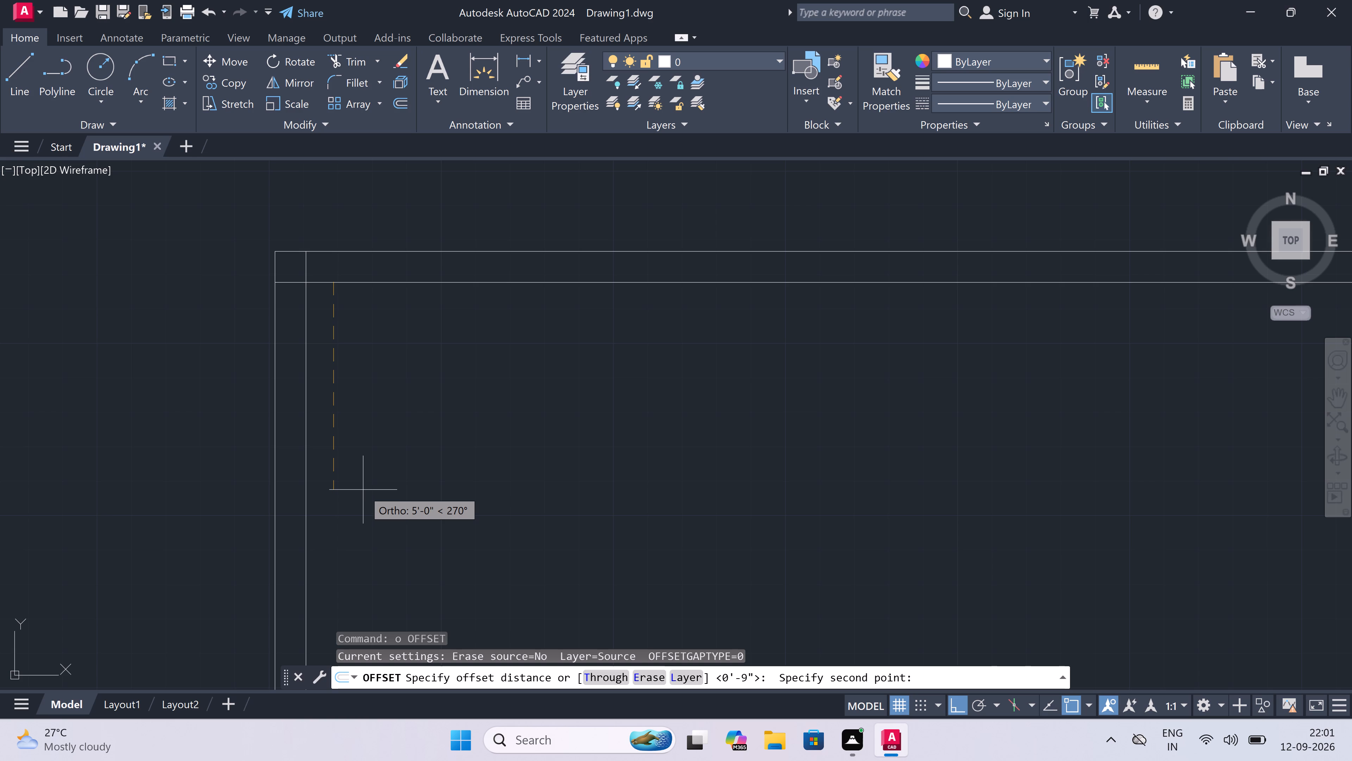
type("16")
type("'")
key("space")
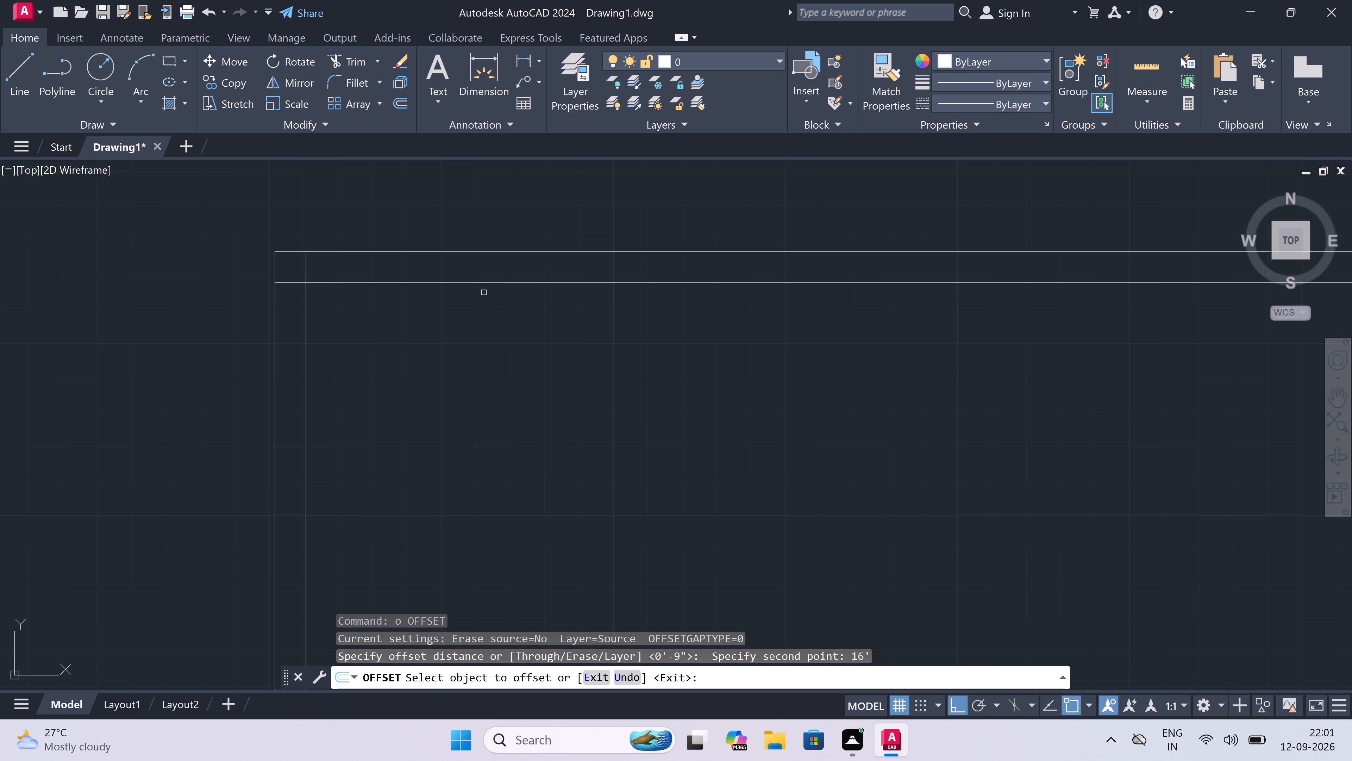
left_click(485, 283)
left_click(465, 329)
scroll(465, 330, "down", 5)
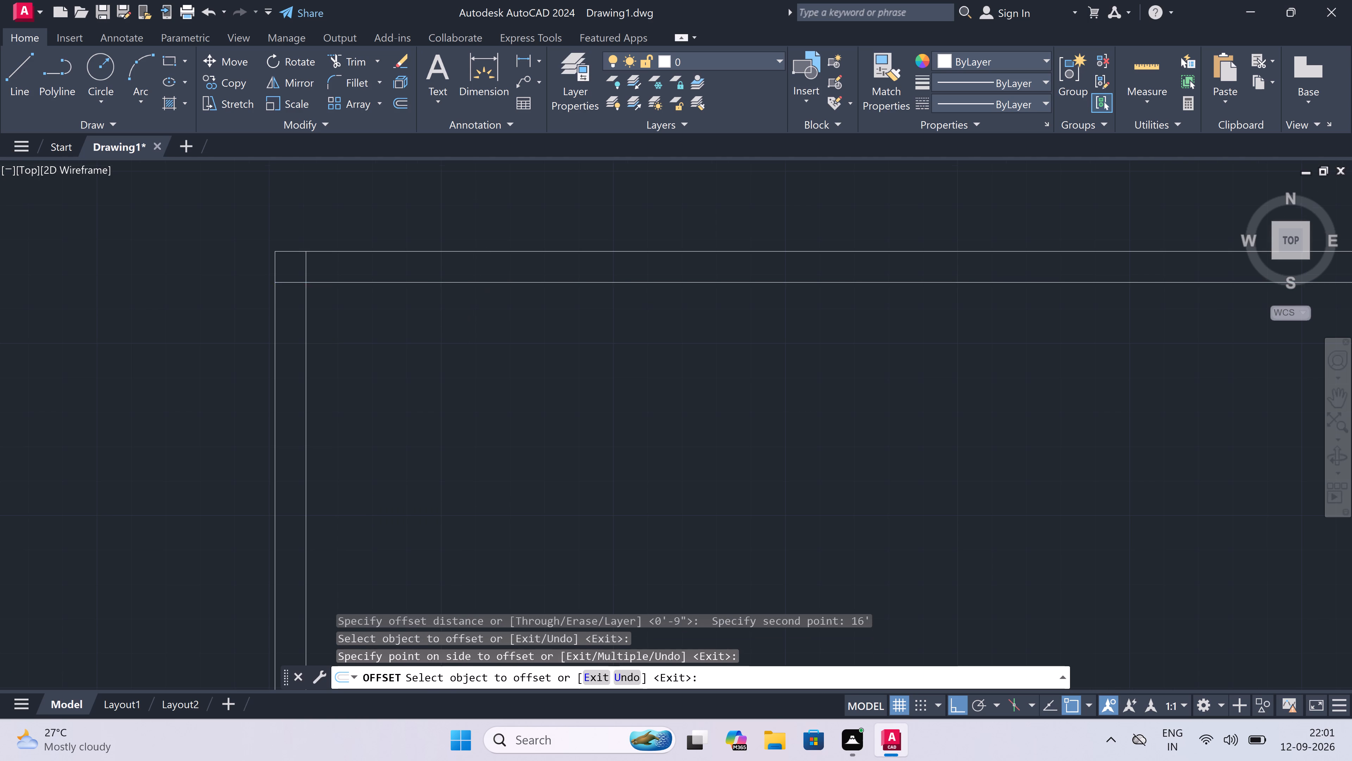
scroll(461, 371, "up", 4)
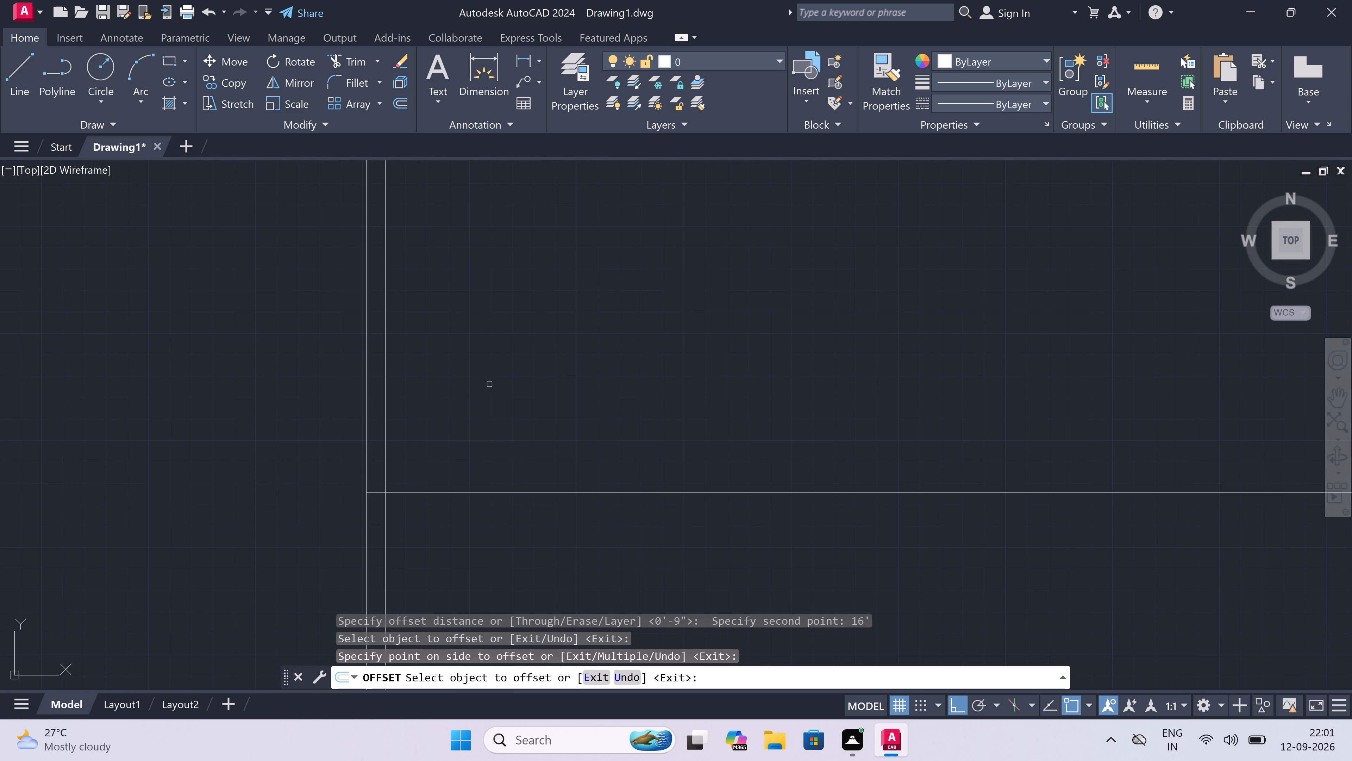
key("Escape")
Offset the lower horizontal line 4.5" downward to form a partition wall.
key("space")
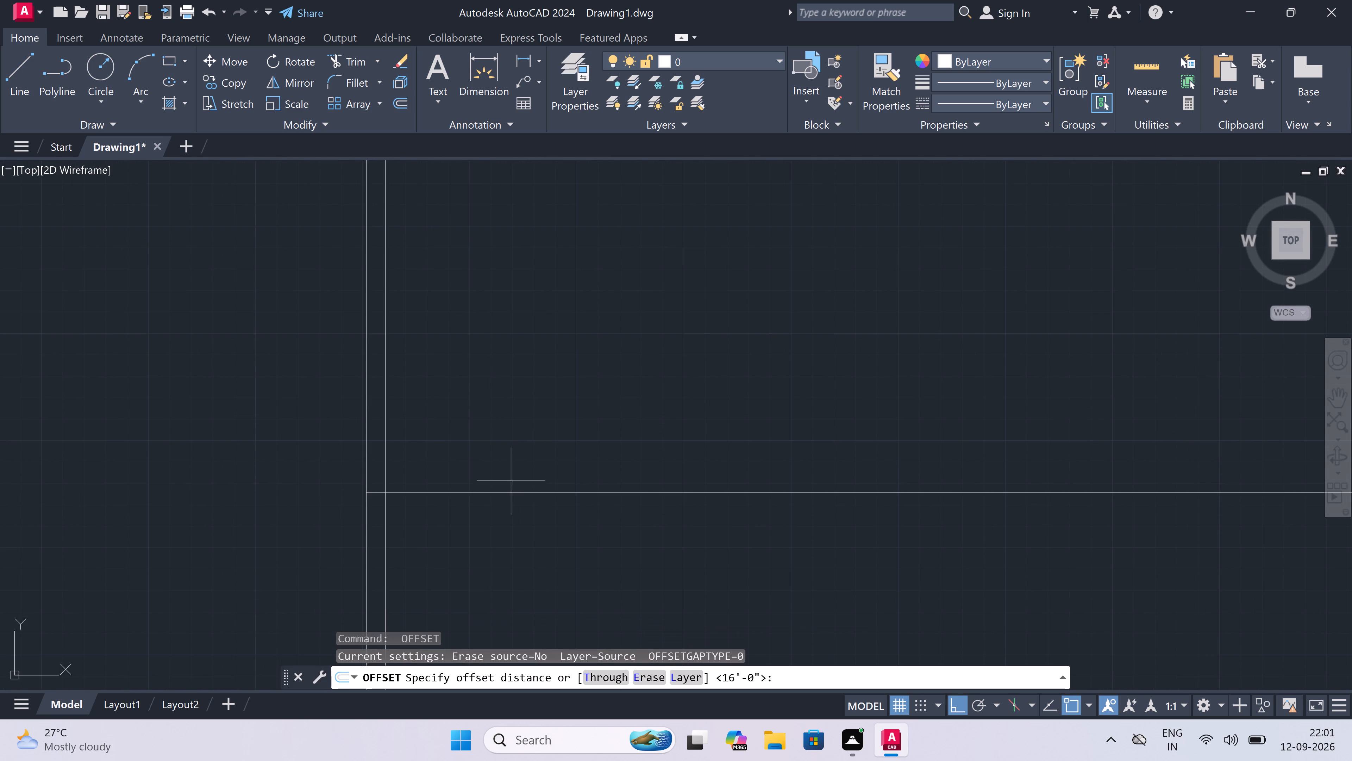
left_click_drag(514, 495, 515, 506)
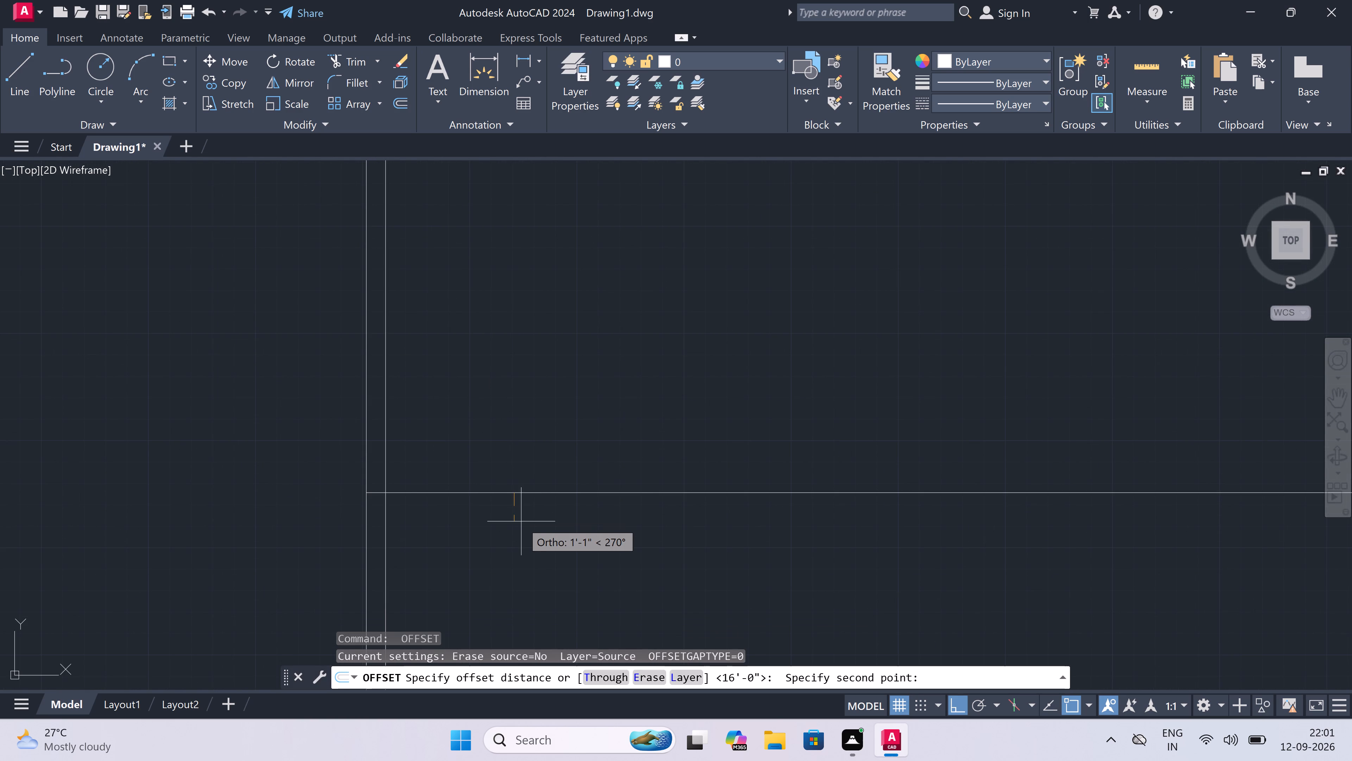
type("4.5\"")
key("space")
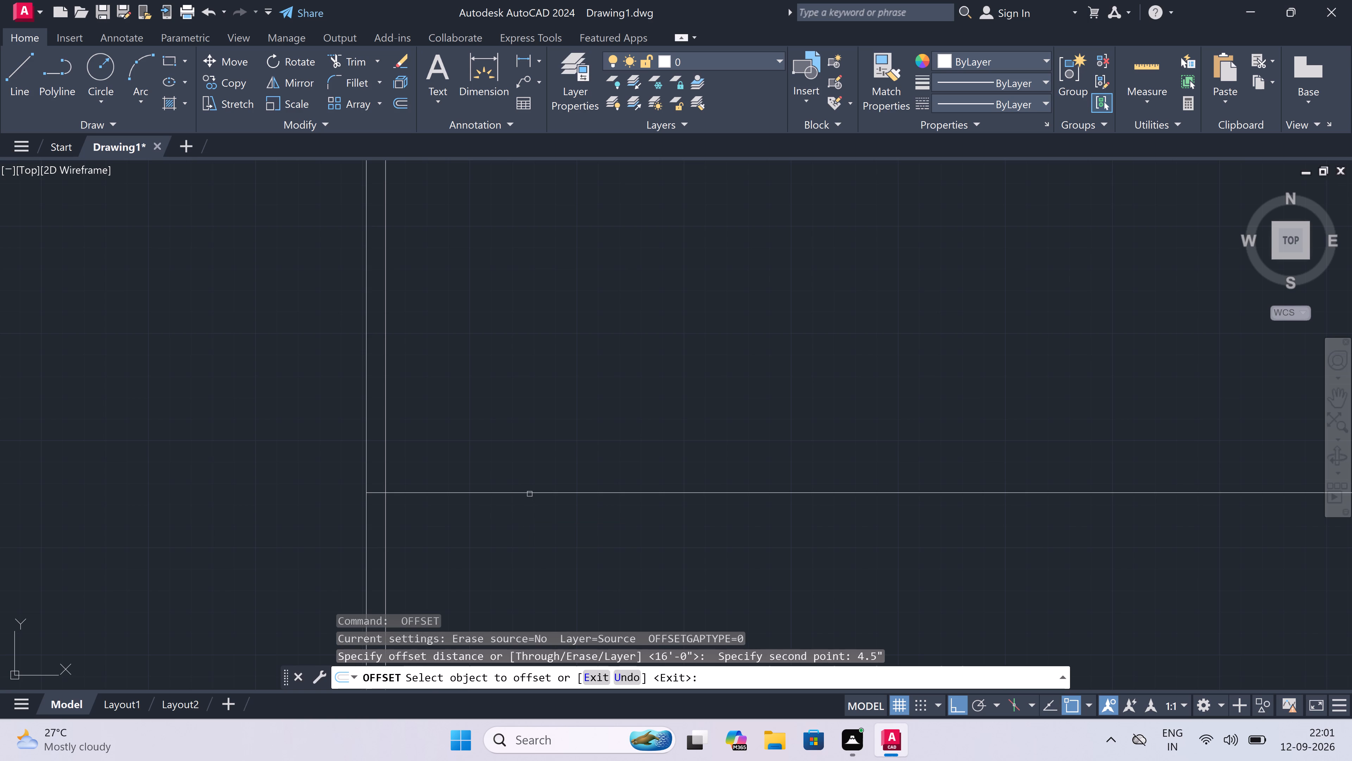
left_click_drag(530, 494, 530, 513)
left_click(530, 526)
scroll(530, 526, "down", 5)
scroll(524, 505, "up", 3)
scroll(524, 503, "down", 3)
scroll(514, 472, "up", 1)
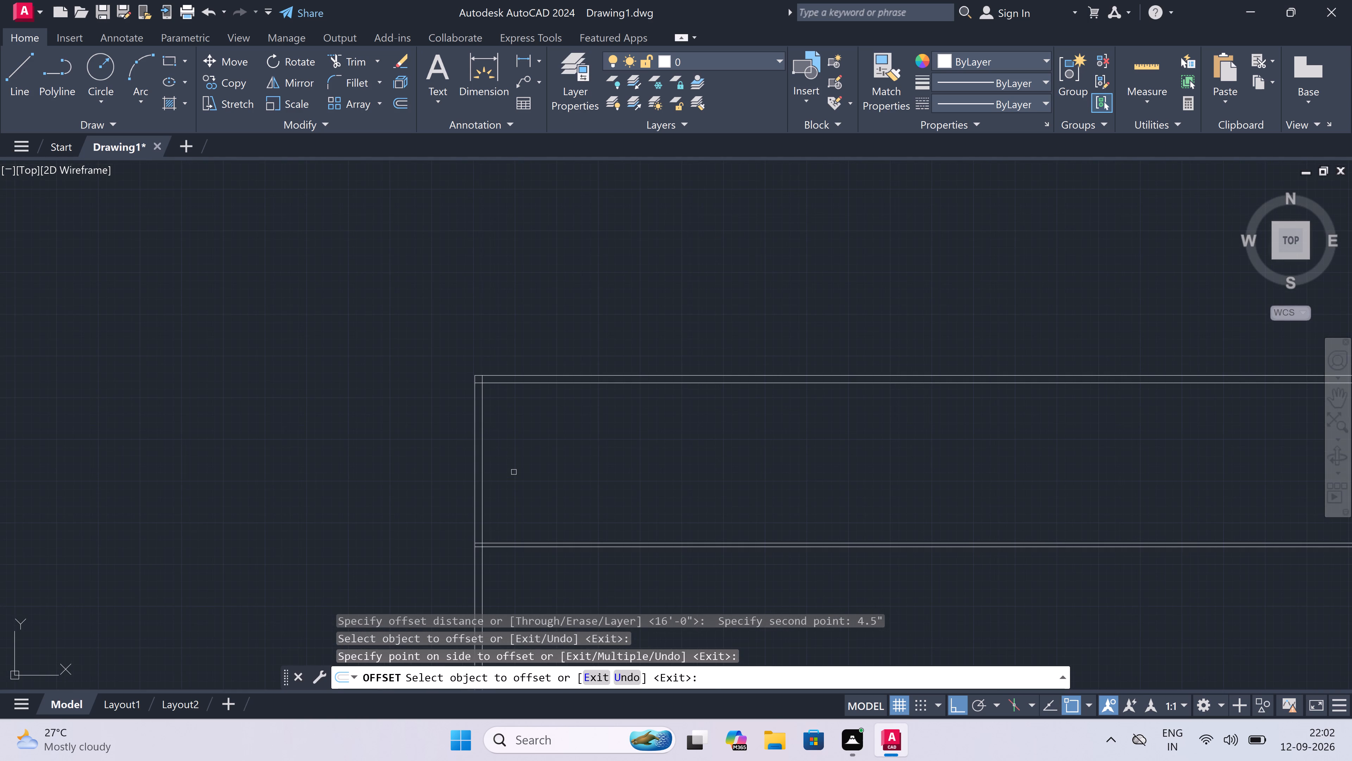
Offset the inner vertical line of the left outer wall 14' to the right.
key("Escape")
key("o")
key("space")
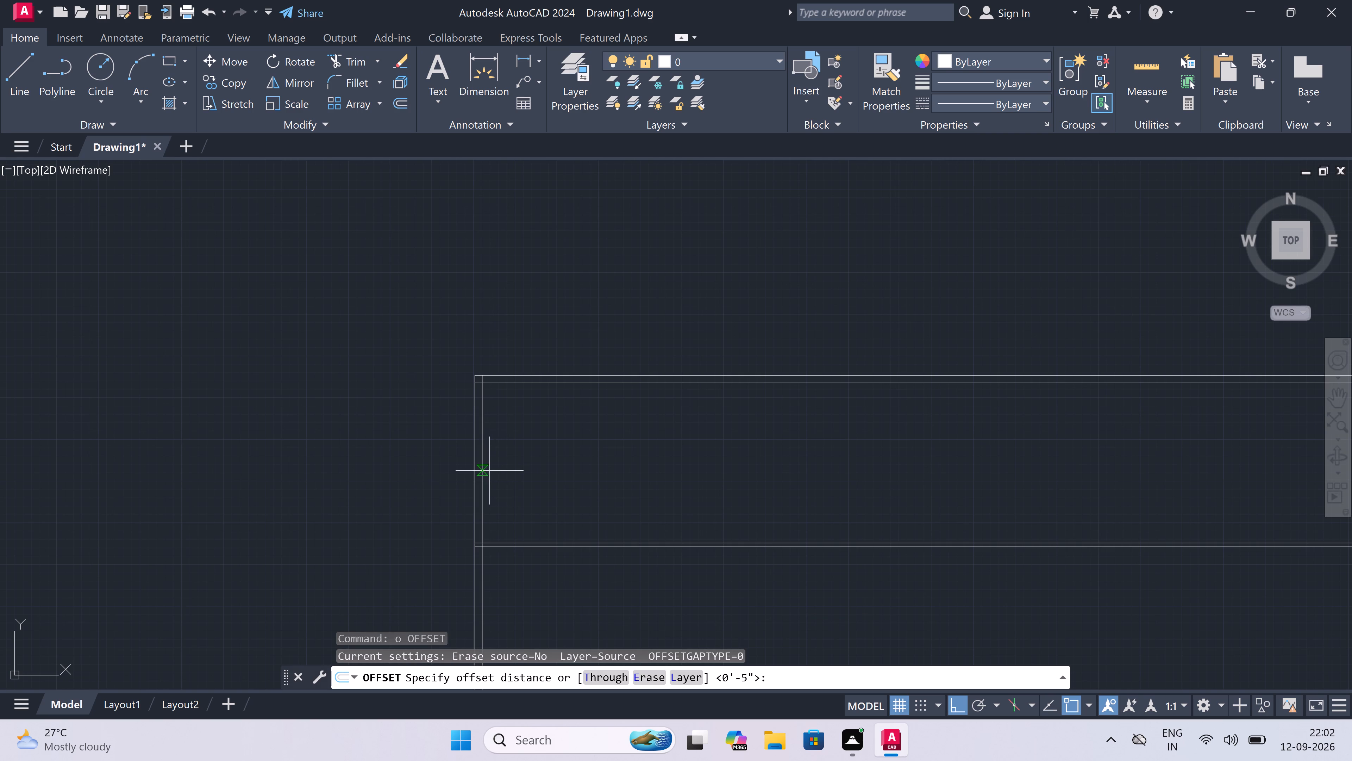
left_click_drag(483, 468, 496, 466)
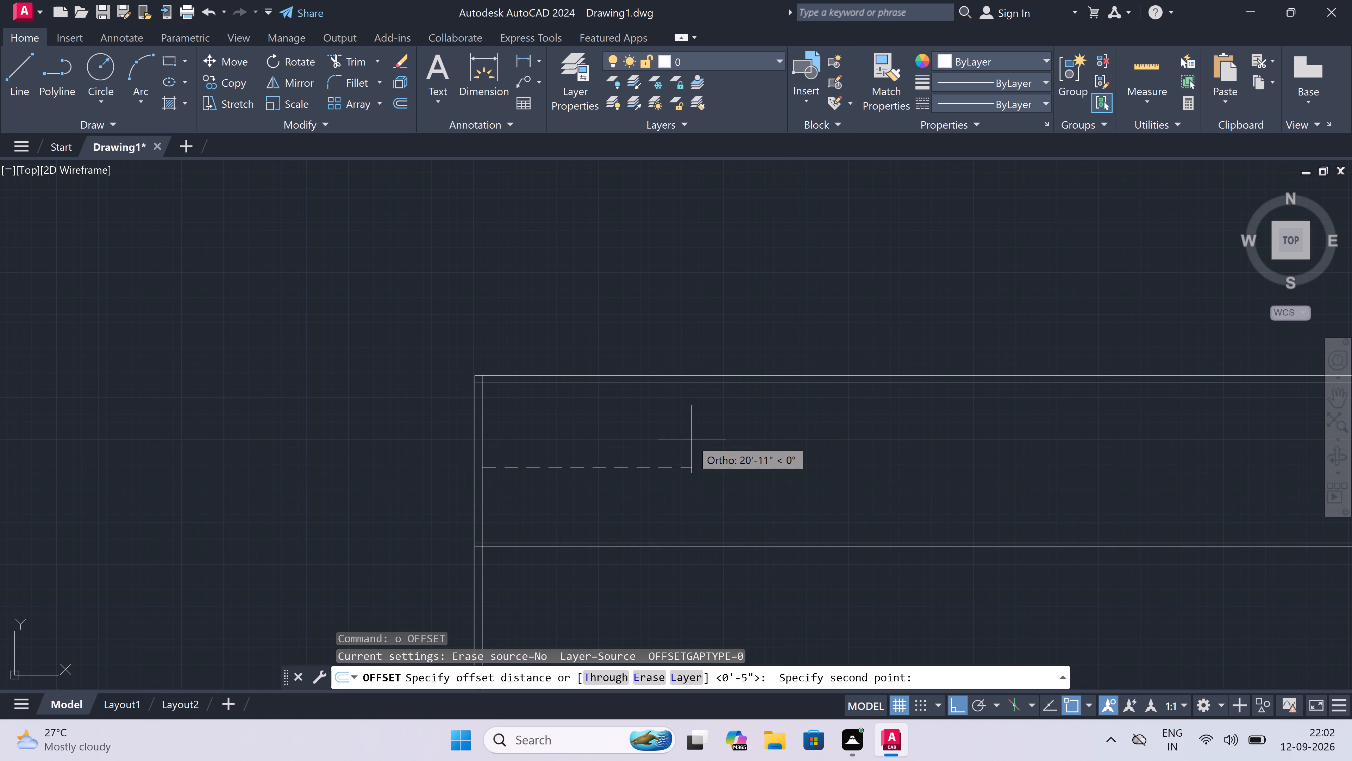
type("14'")
key("space")
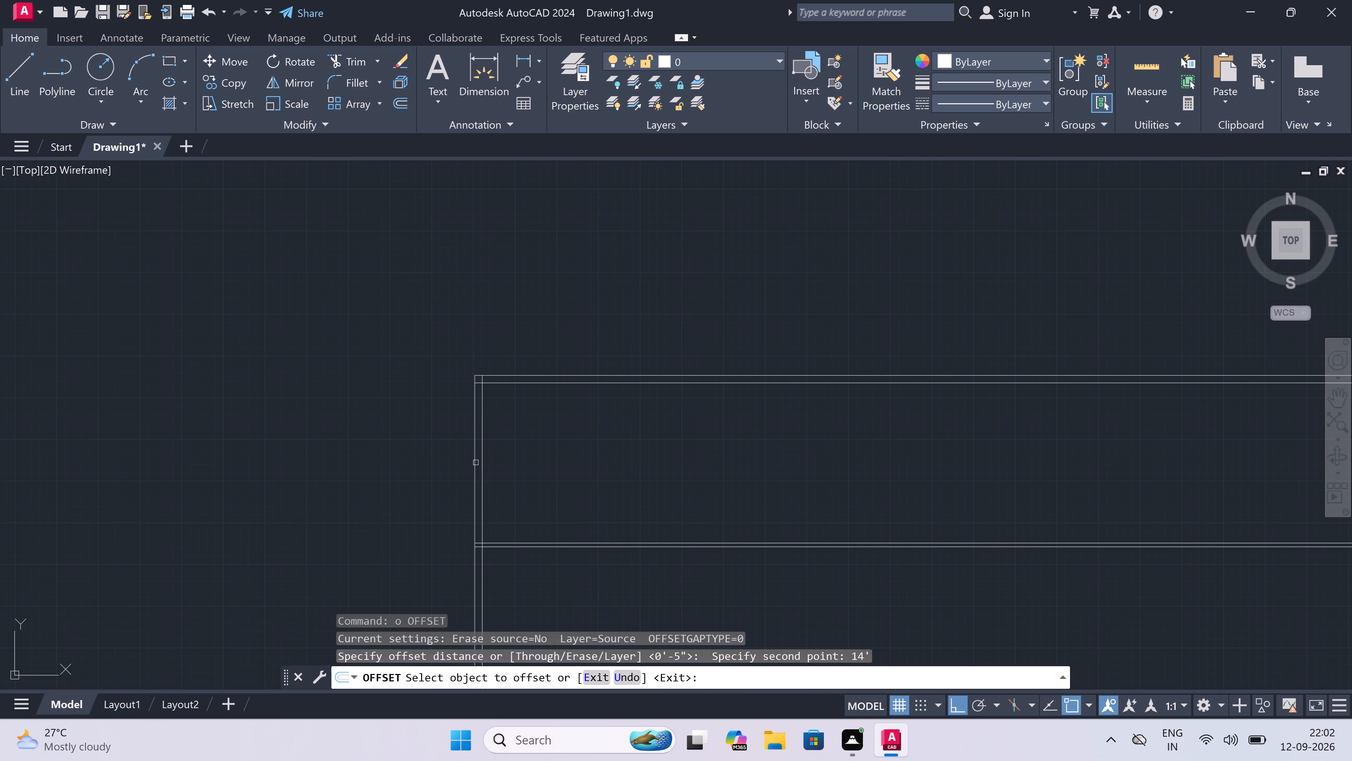
left_click_drag(482, 462, 503, 462)
left_click(550, 457)
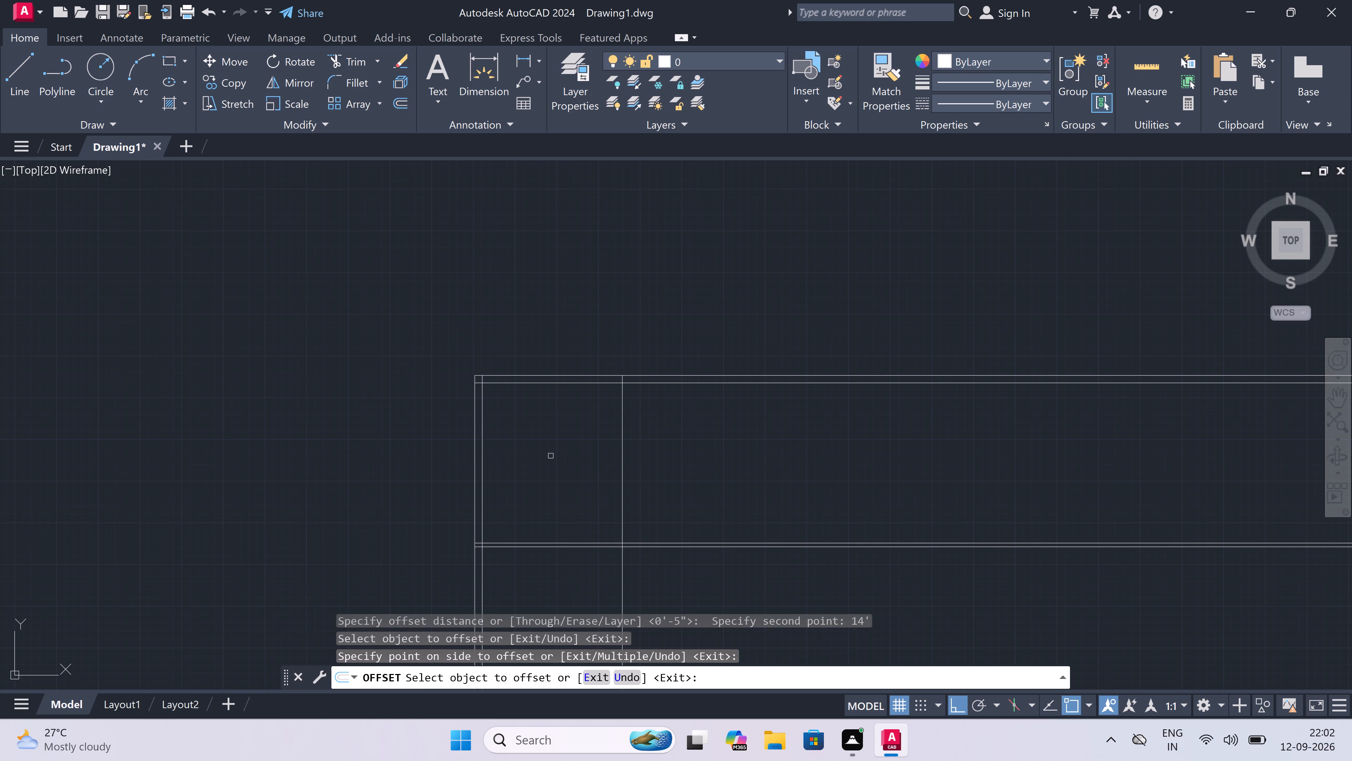
key("Escape")
Offset the new vertical line 4.5" to the right to form a vertical partition wall.
key("space")
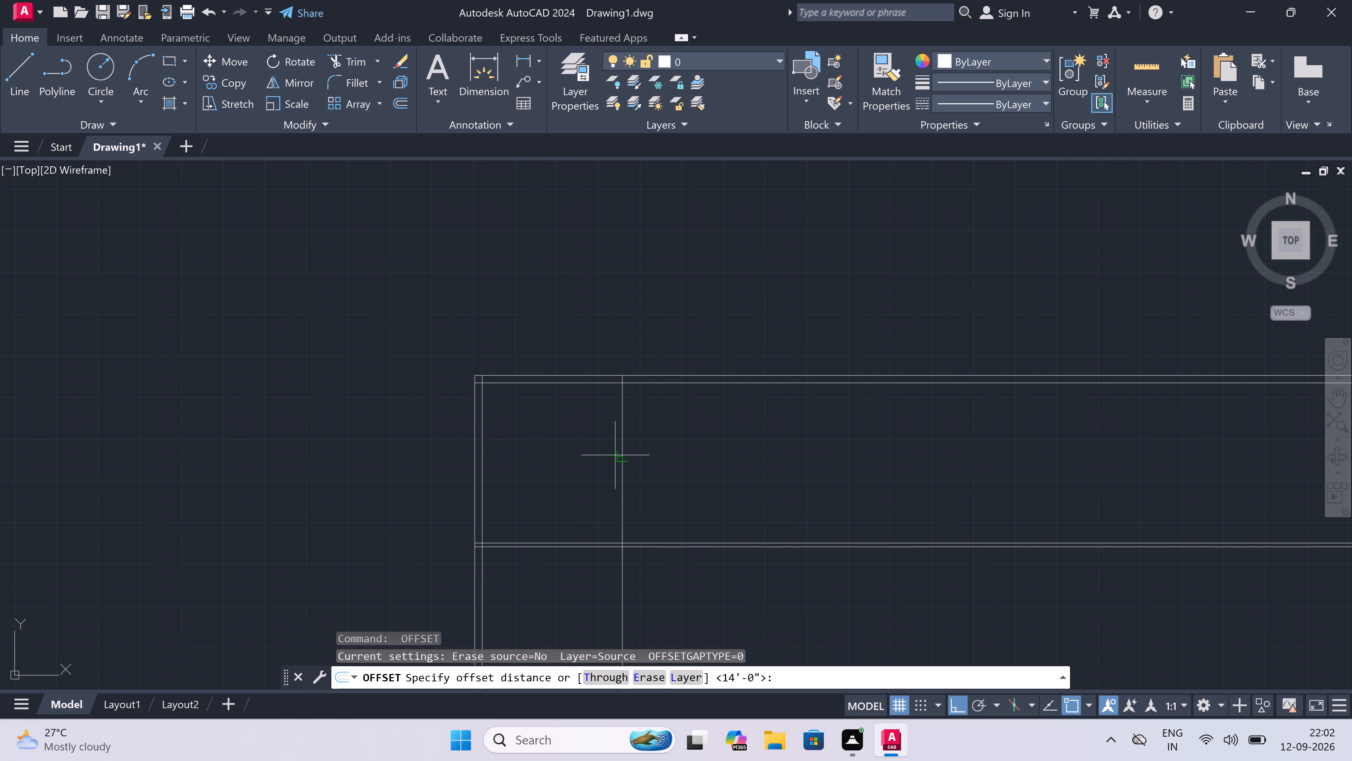
left_click_drag(621, 453, 644, 453)
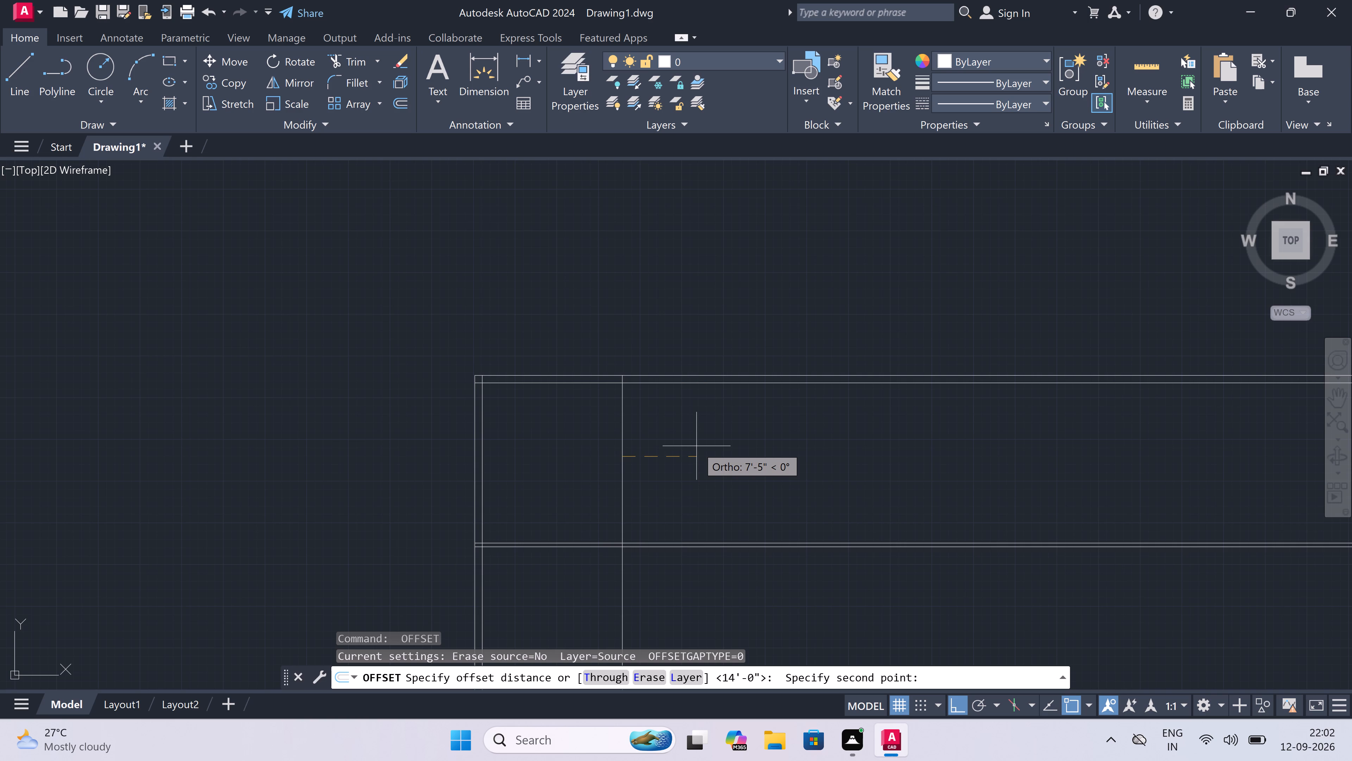
type("4.5\"")
key("space")
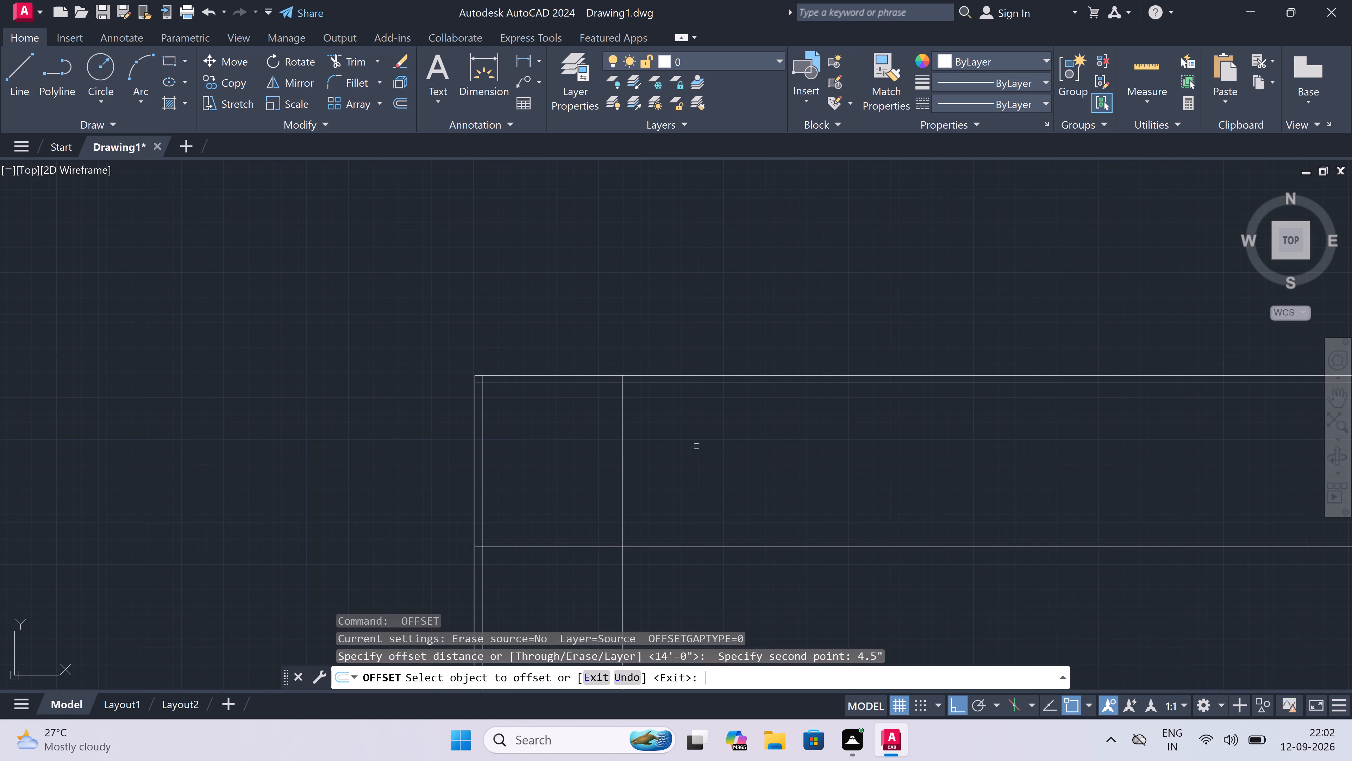
left_click_drag(622, 424, 628, 429)
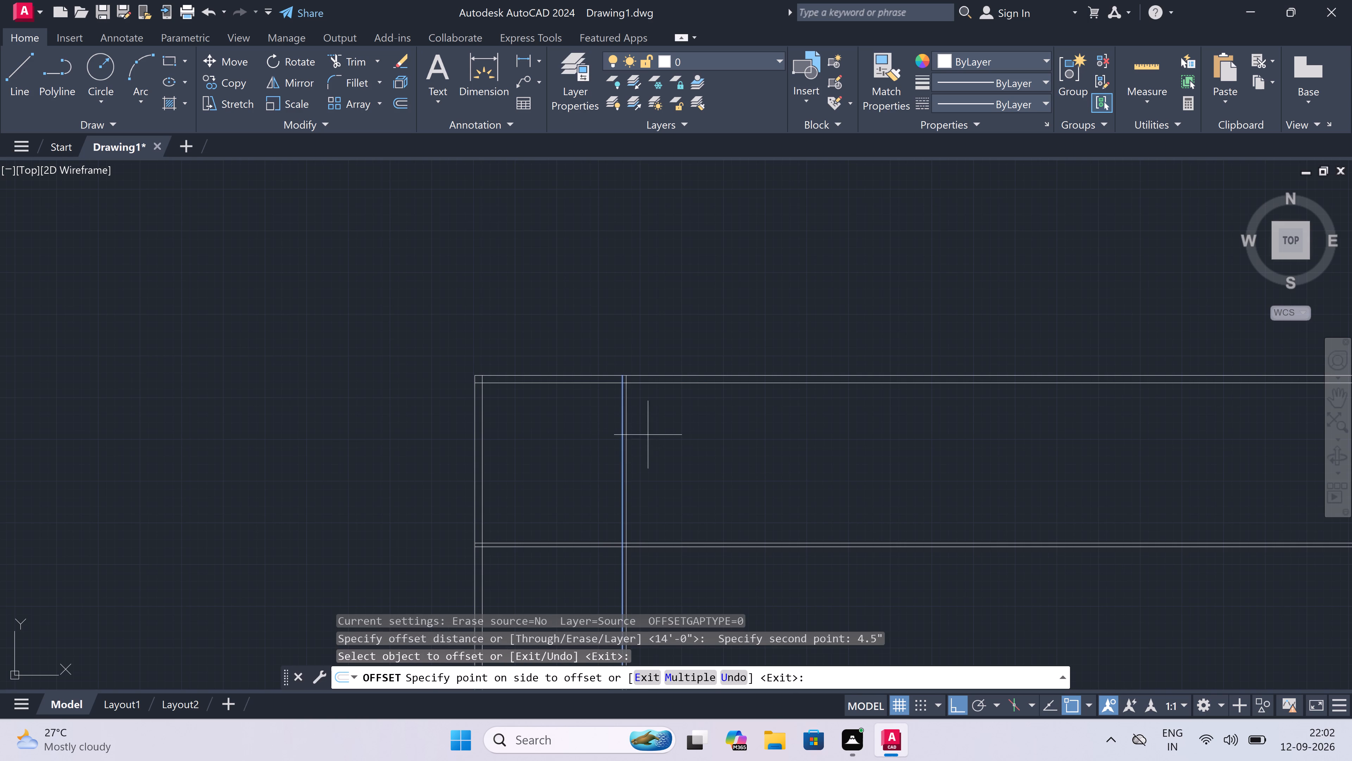
left_click(653, 436)
key("Escape")
Offset the right-hand line of the vertical partition wall to the right for the next room.
key("space")
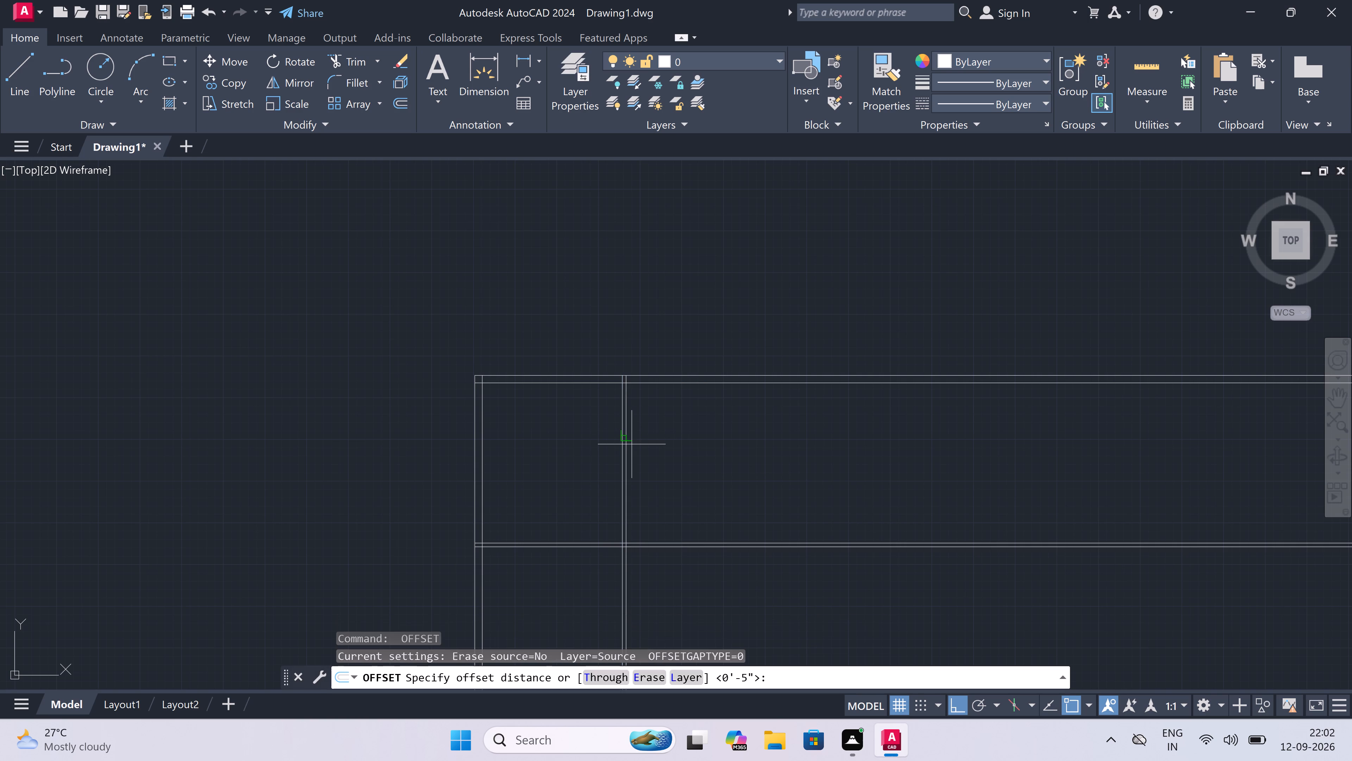
left_click_drag(624, 439, 634, 441)
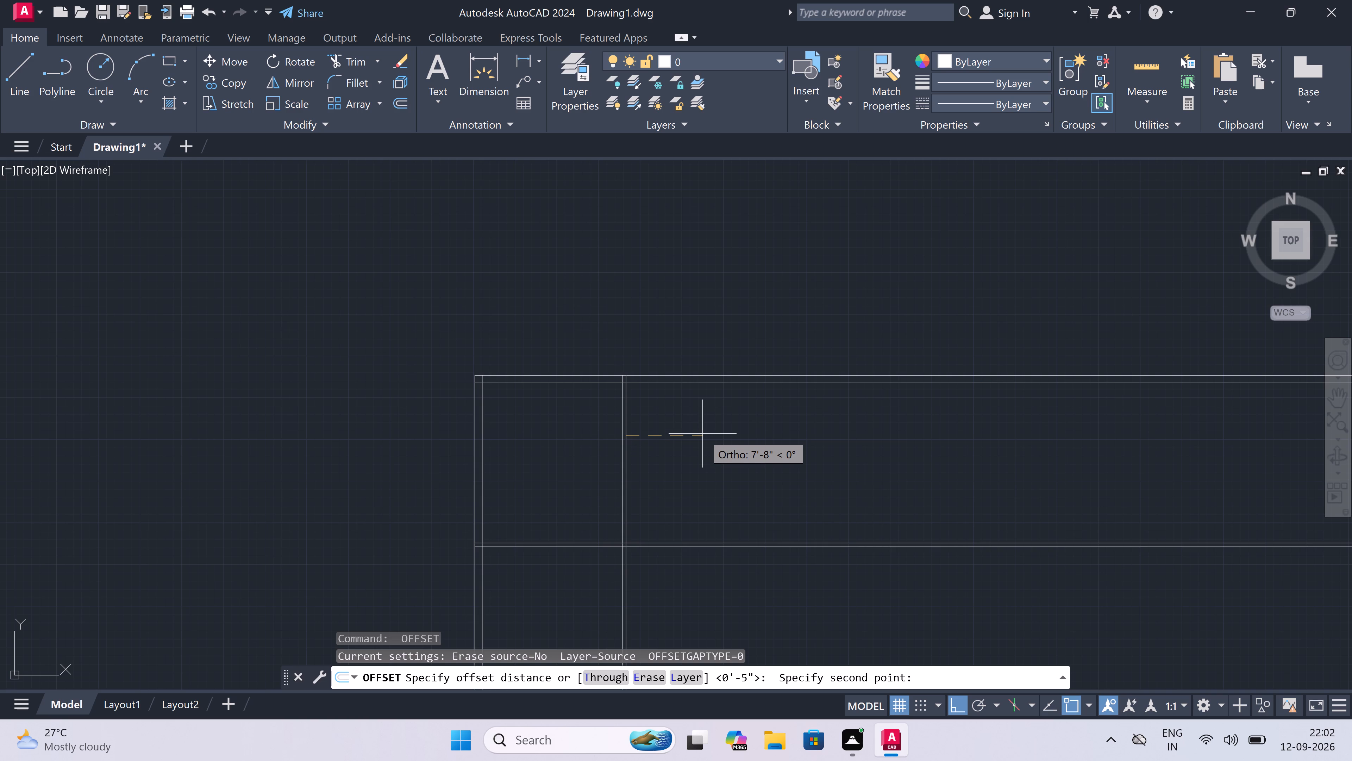
scroll(702, 433, "up", 1)
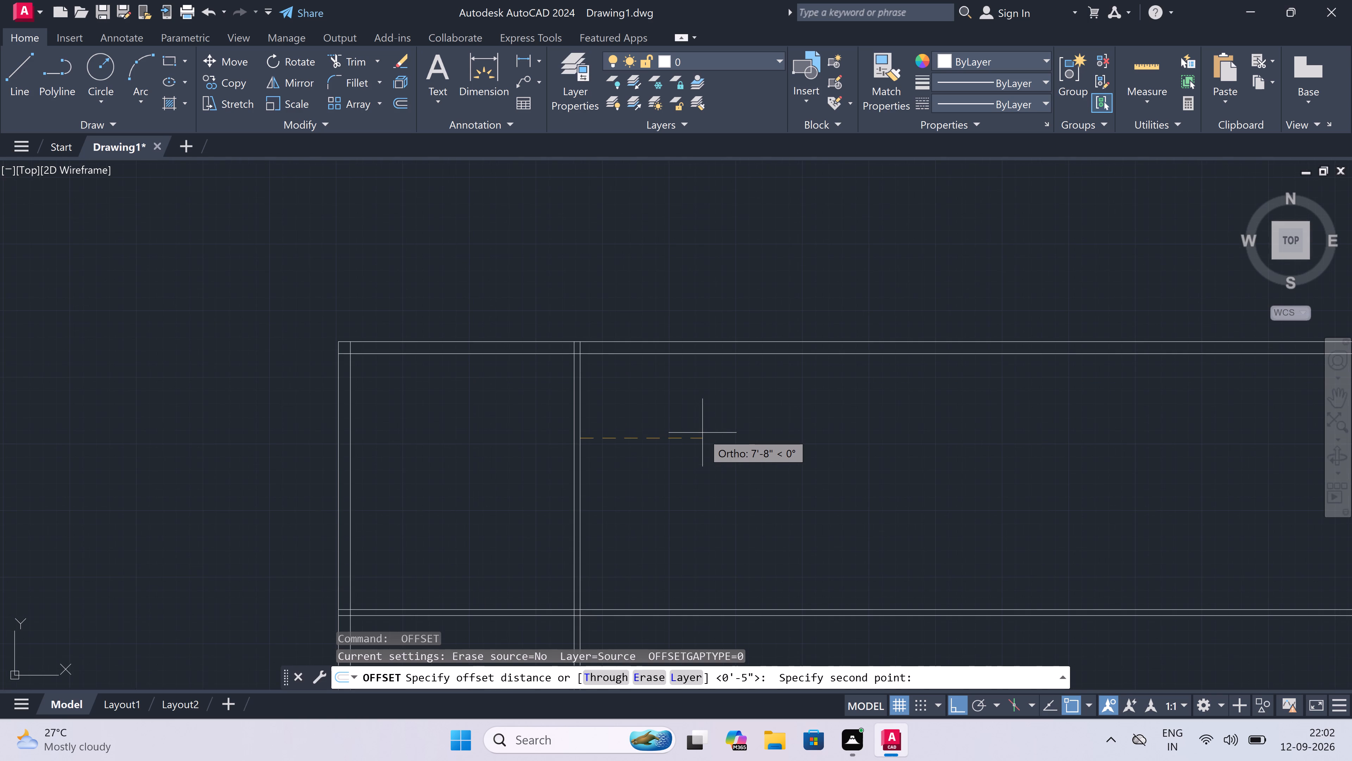
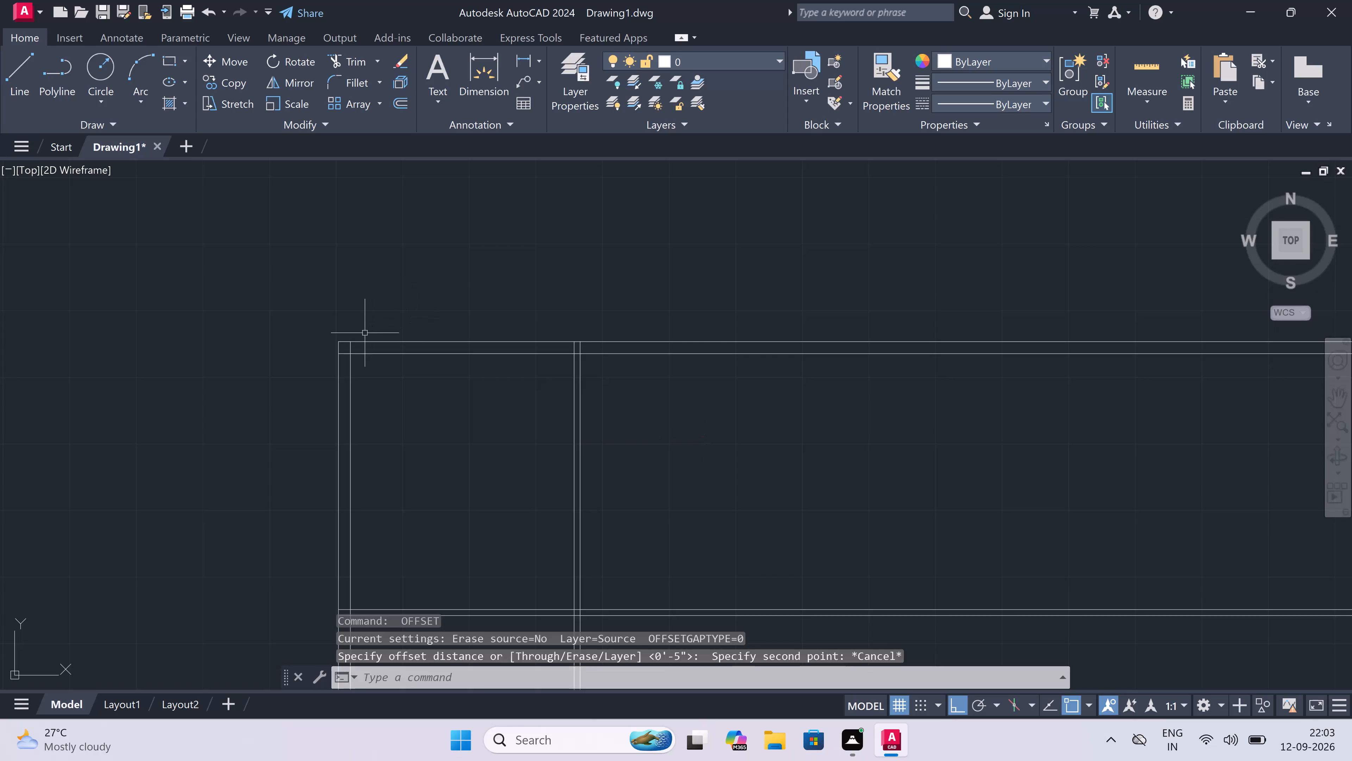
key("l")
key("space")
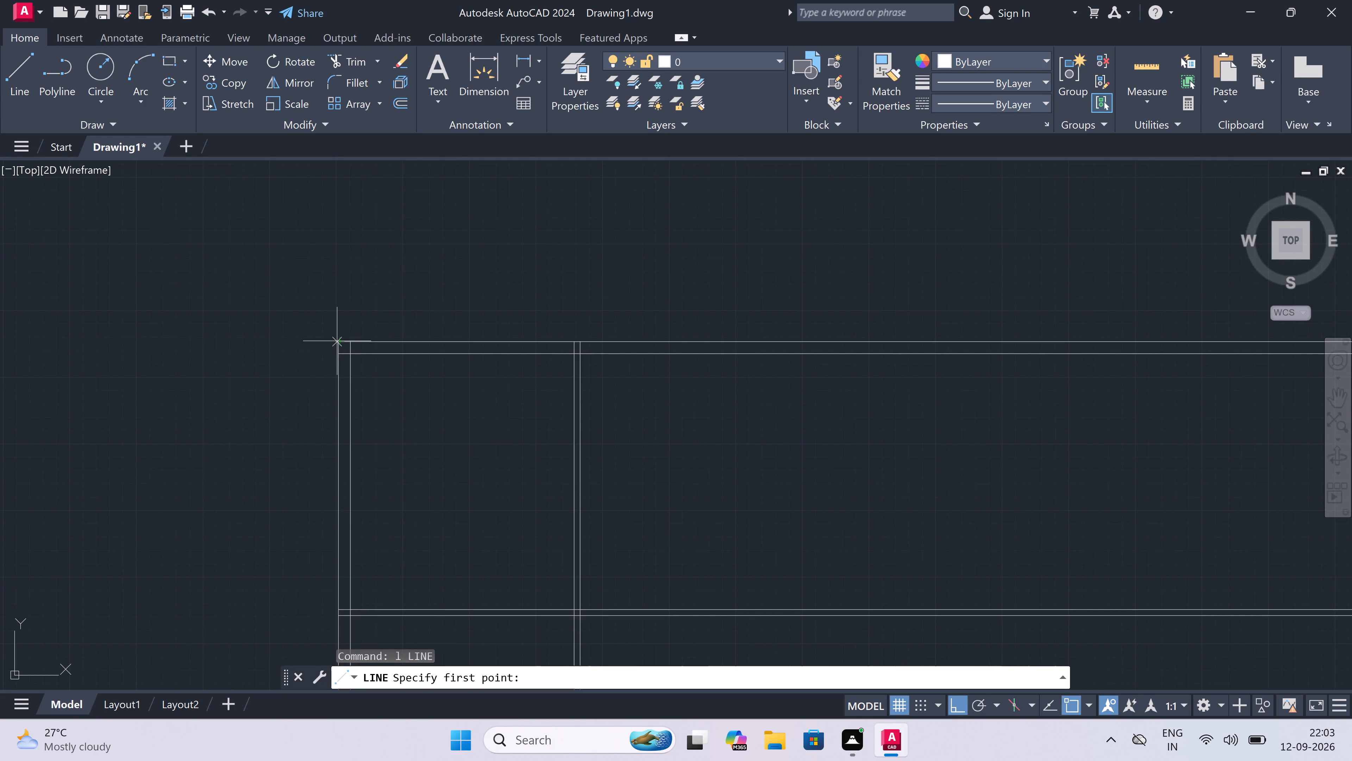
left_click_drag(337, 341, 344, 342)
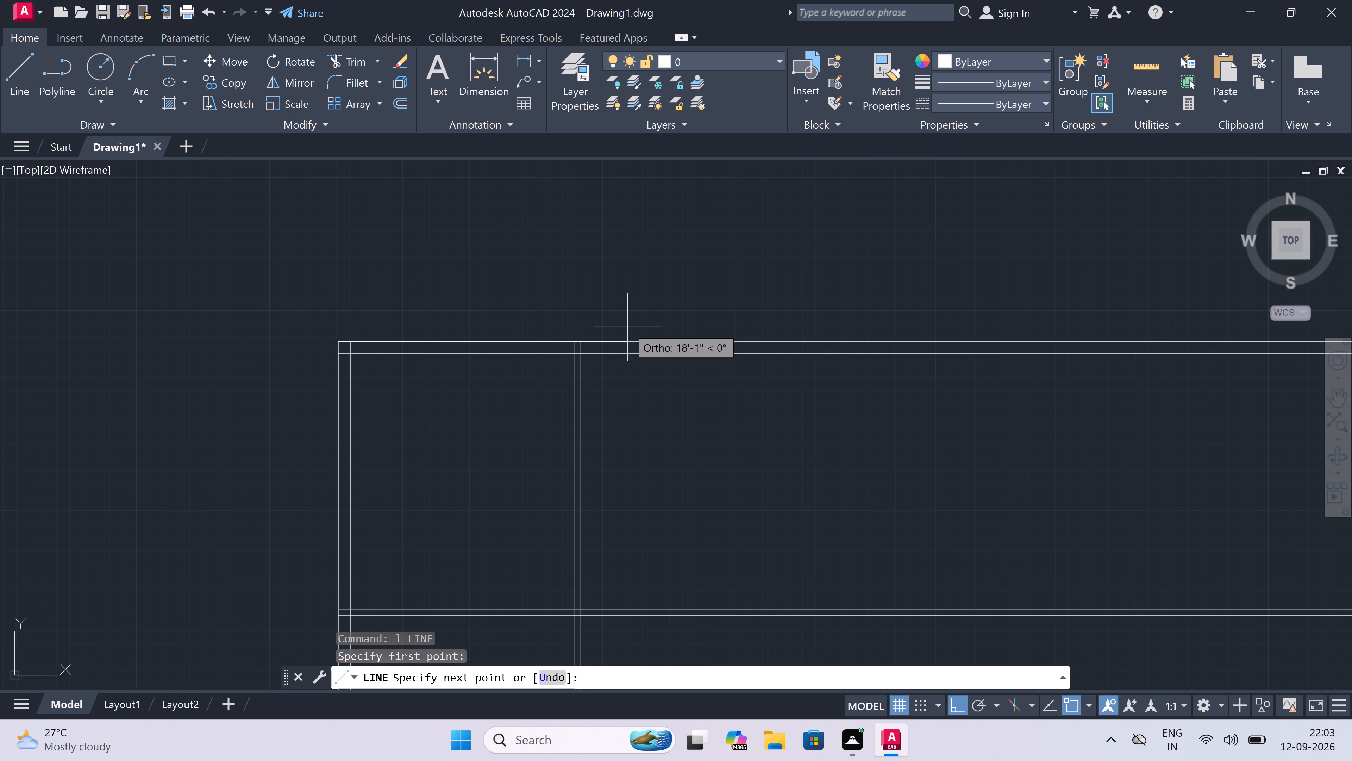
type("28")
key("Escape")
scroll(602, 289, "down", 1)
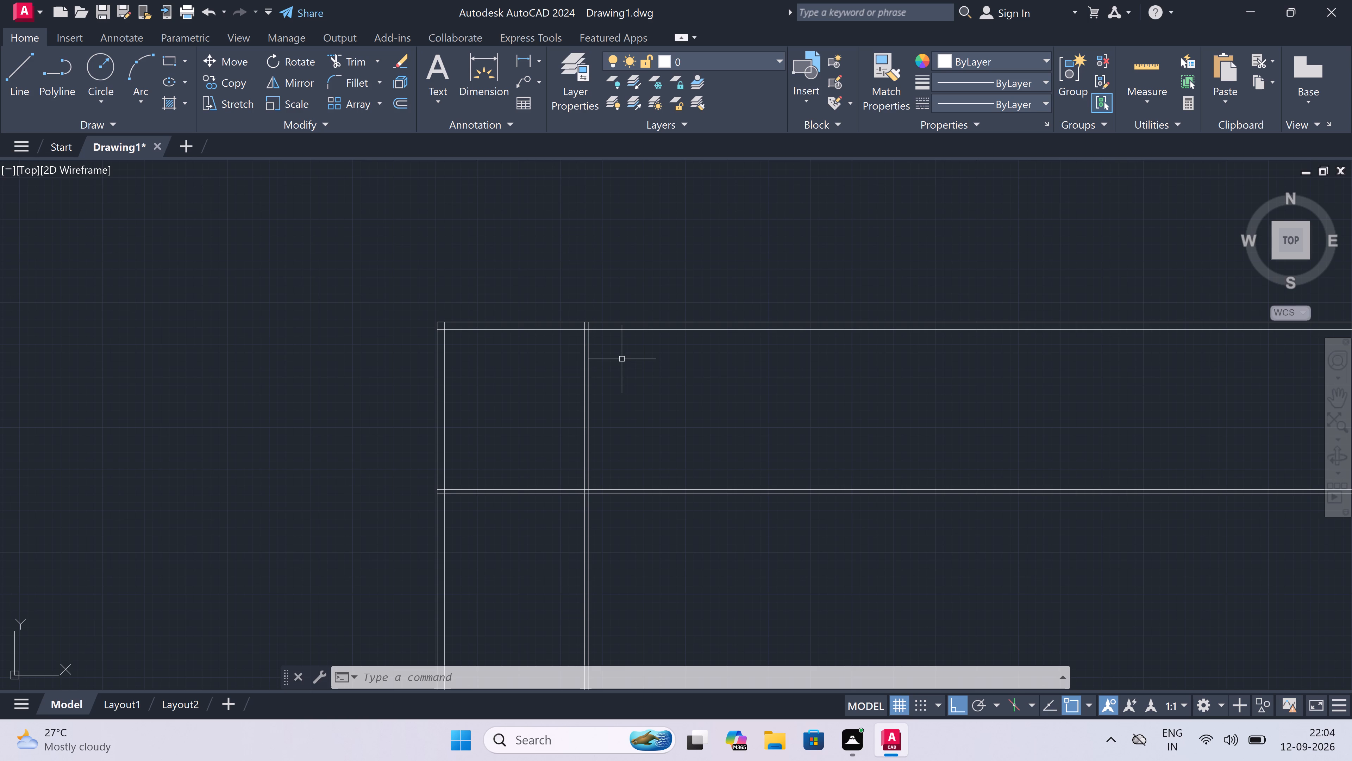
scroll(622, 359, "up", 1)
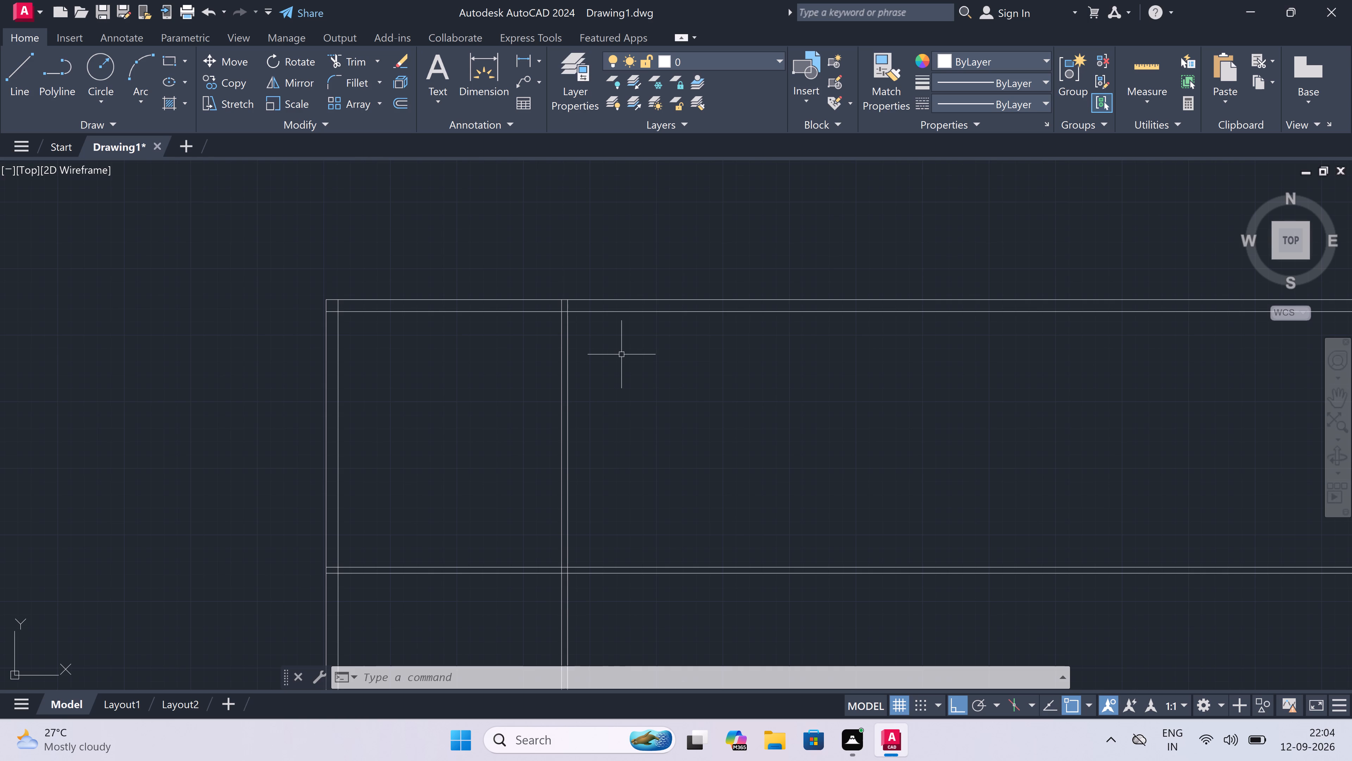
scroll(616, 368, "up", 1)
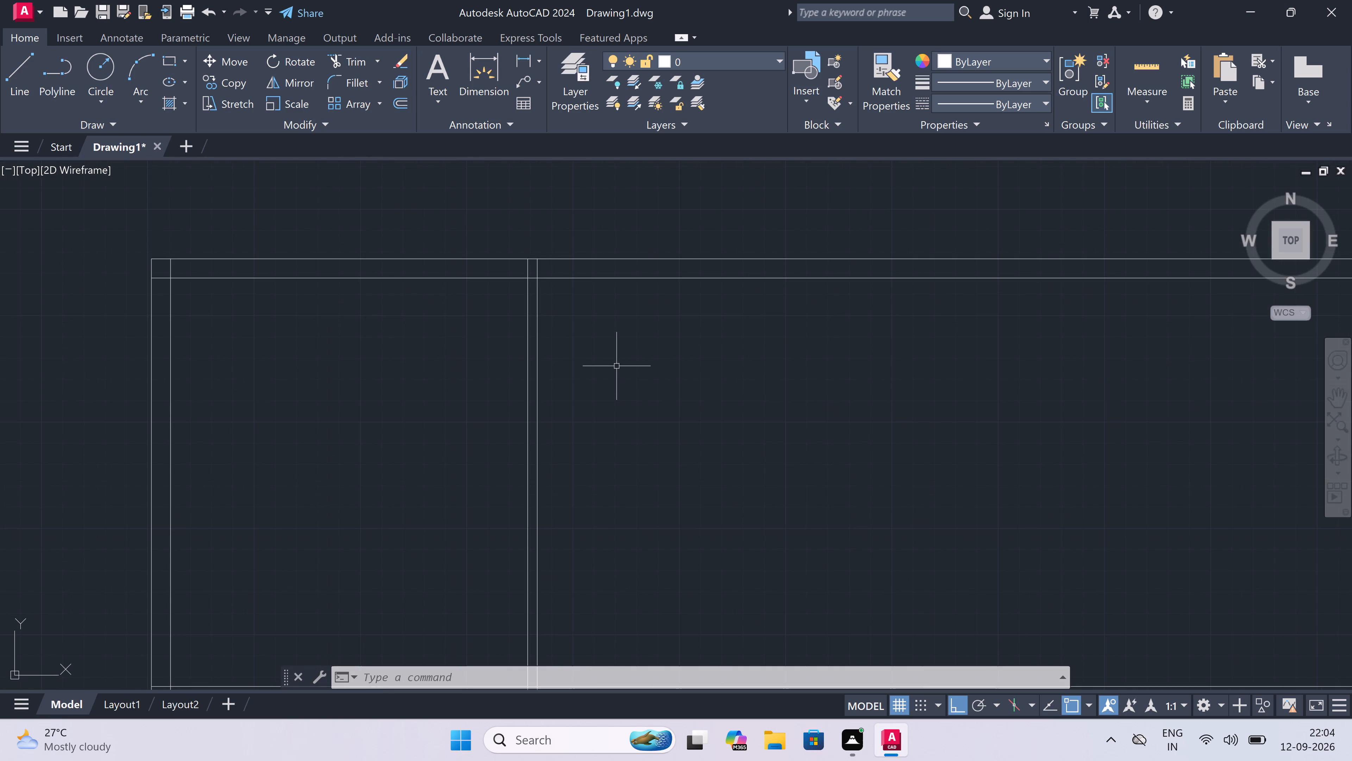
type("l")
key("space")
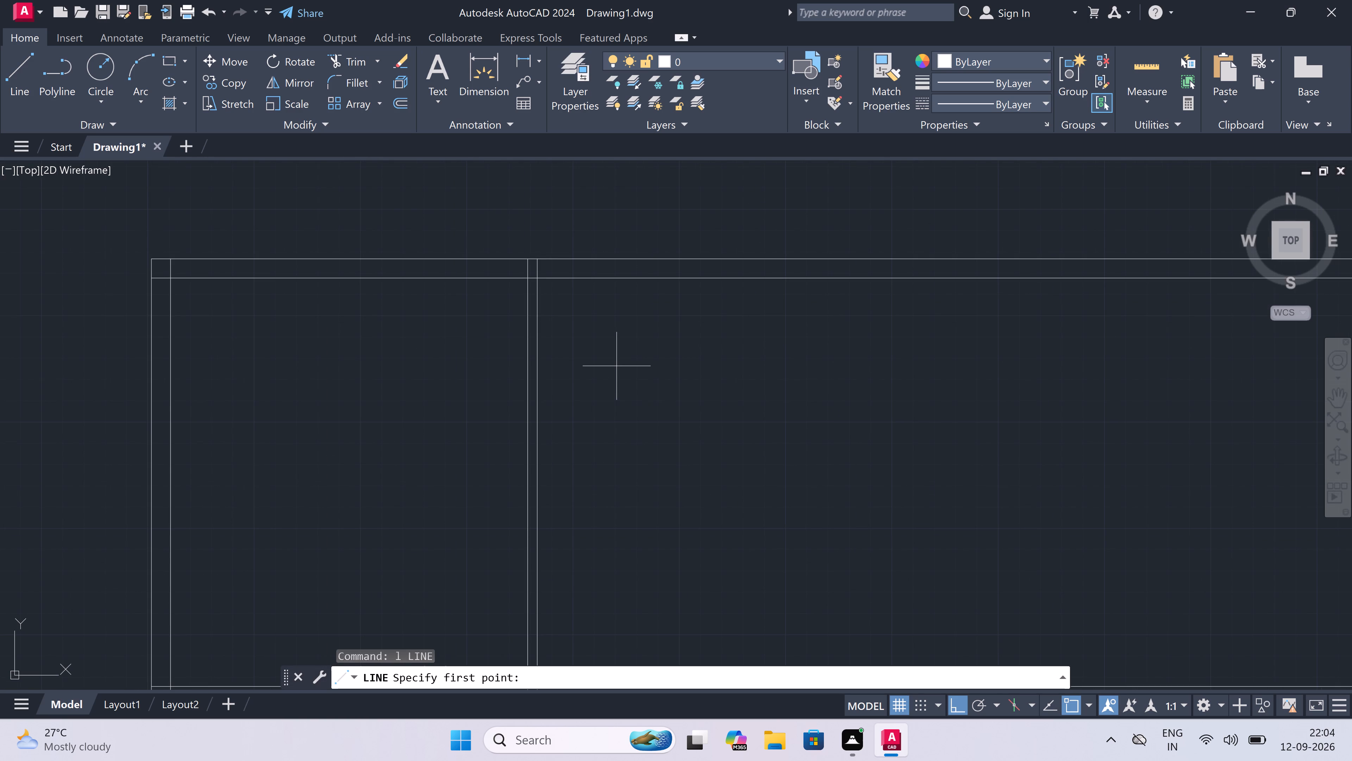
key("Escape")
Offset the right-hand line of the vertical partition wall 10'3" to the right.
type("o")
key("space")
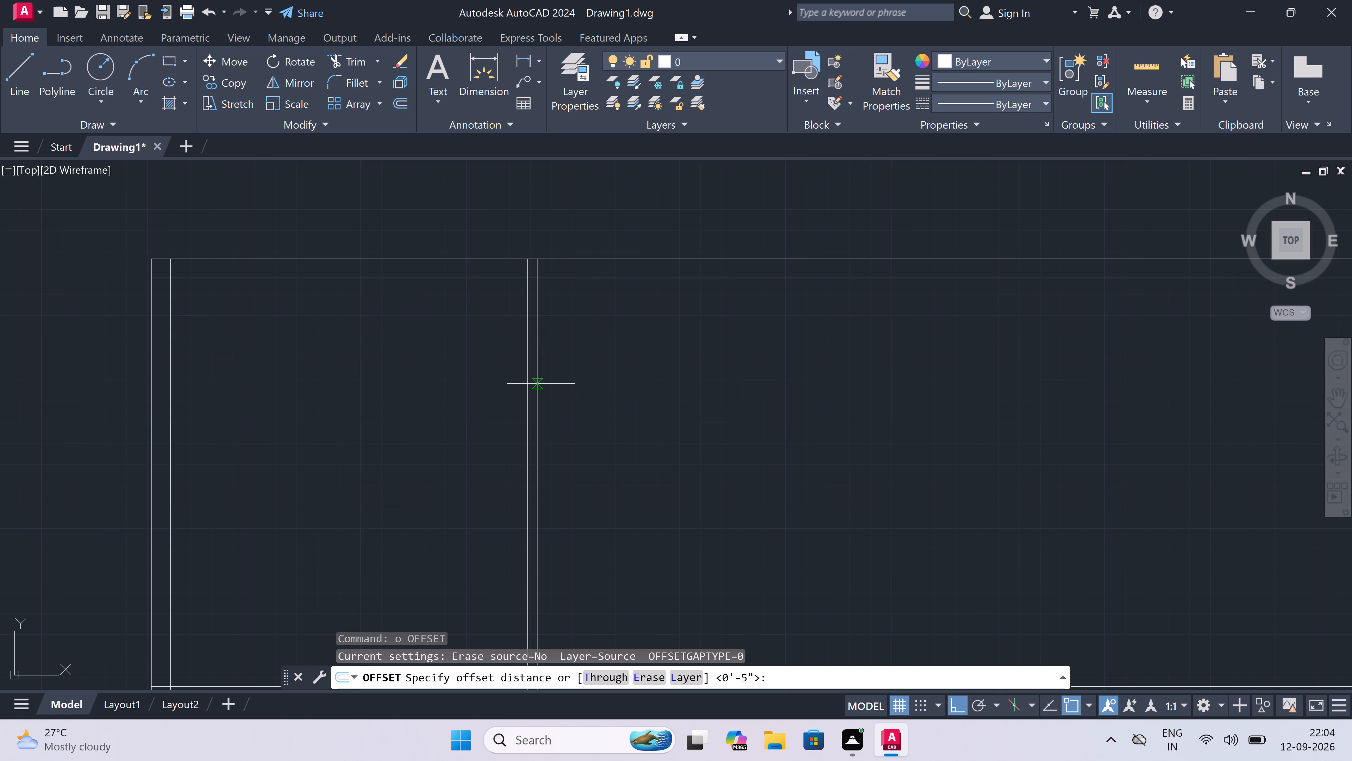
left_click_drag(539, 383, 621, 373)
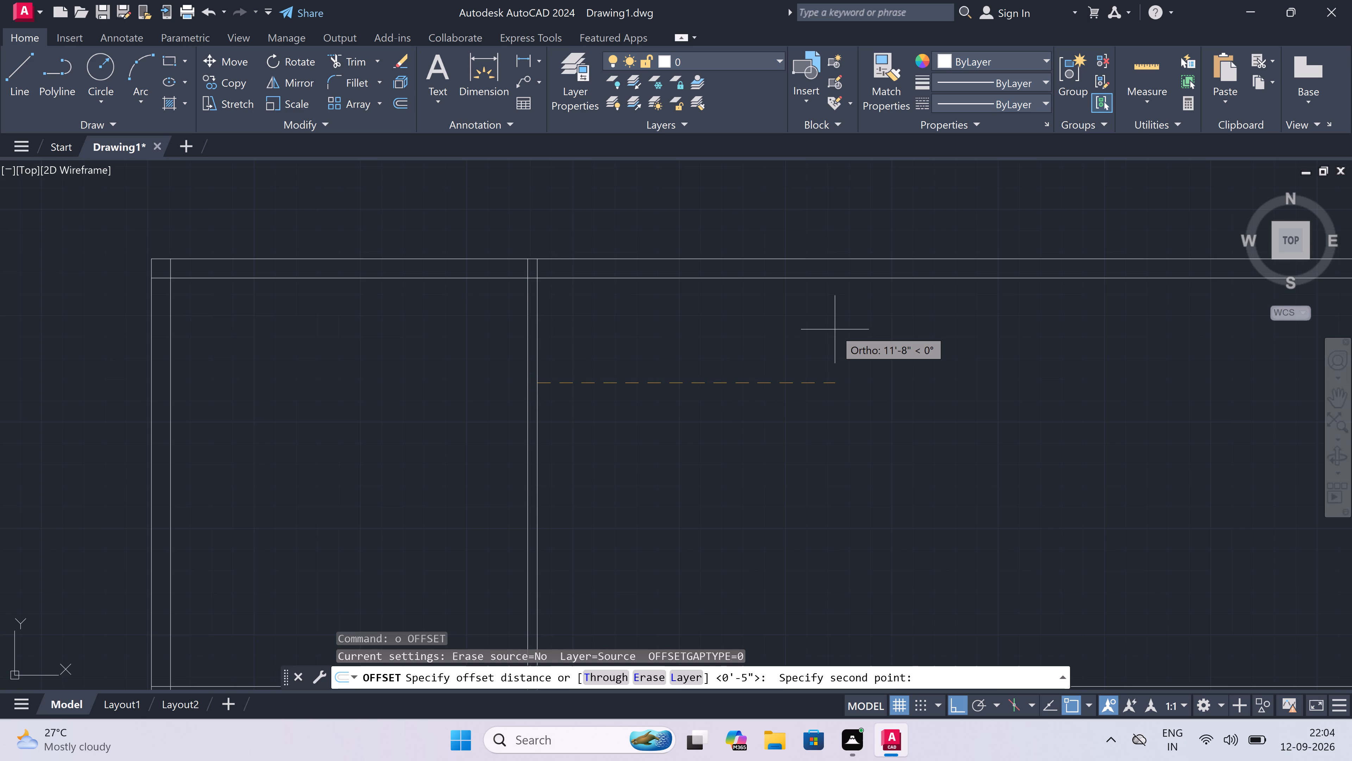
type("10")
key("apostrophe")
key("3")
type("\"")
key("space")
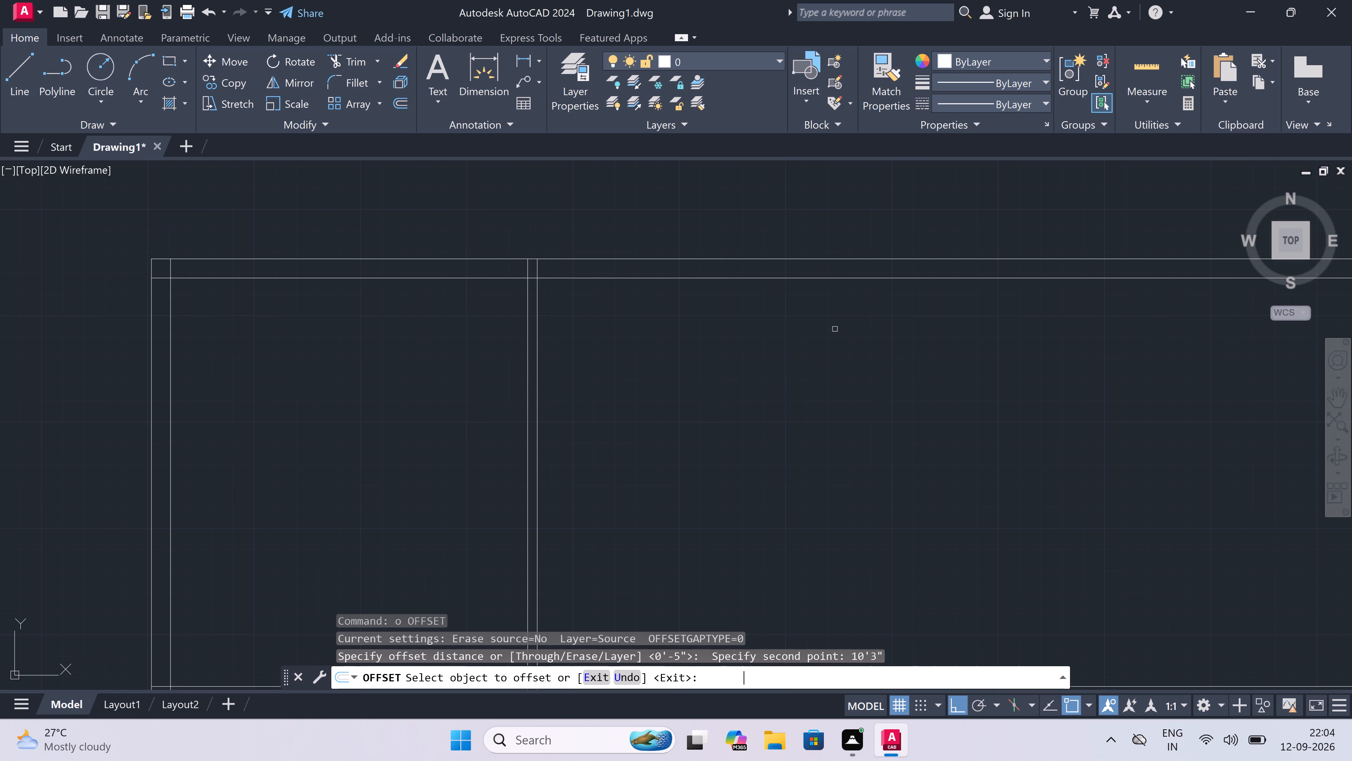
left_click(540, 344)
left_click(630, 346)
key("Escape")
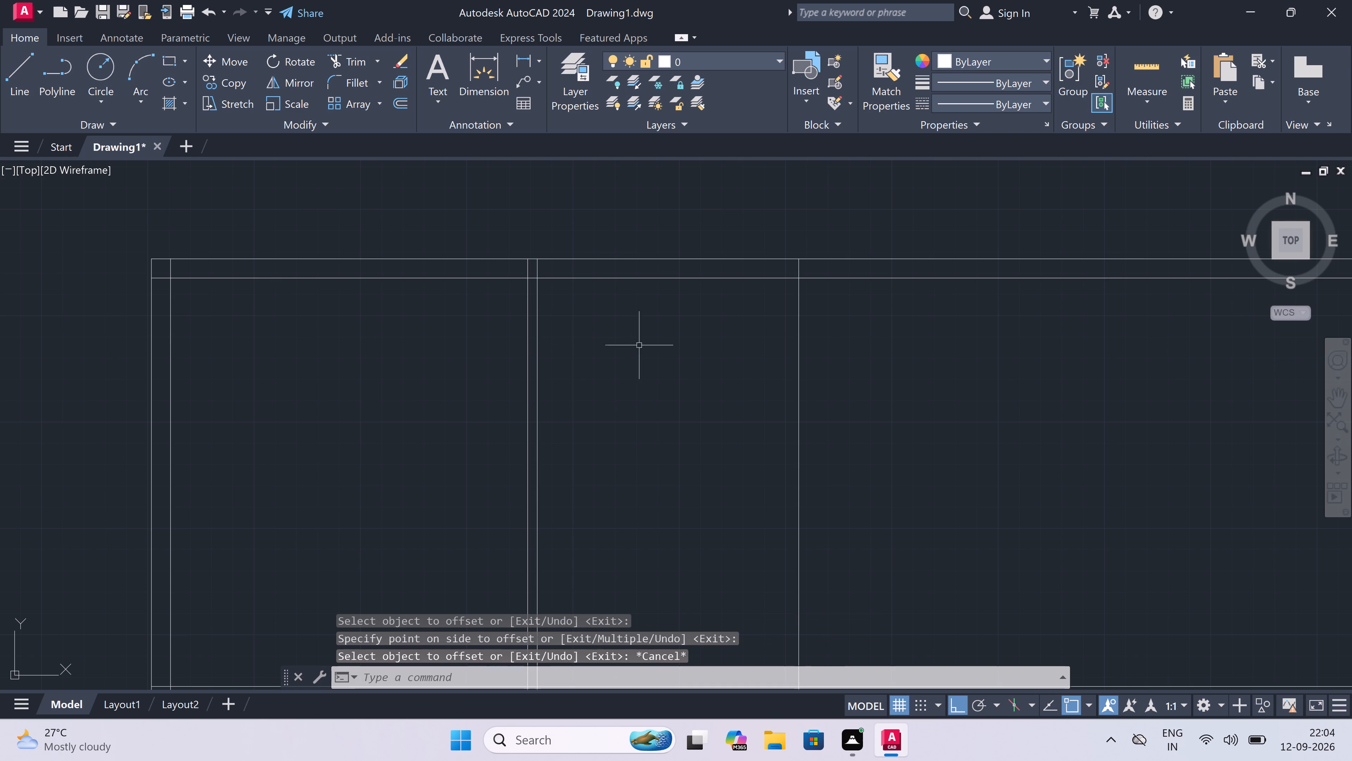
Offset the new vertical line 4.5" to the right to form the second vertical partition wall.
scroll(866, 321, "up", 1)
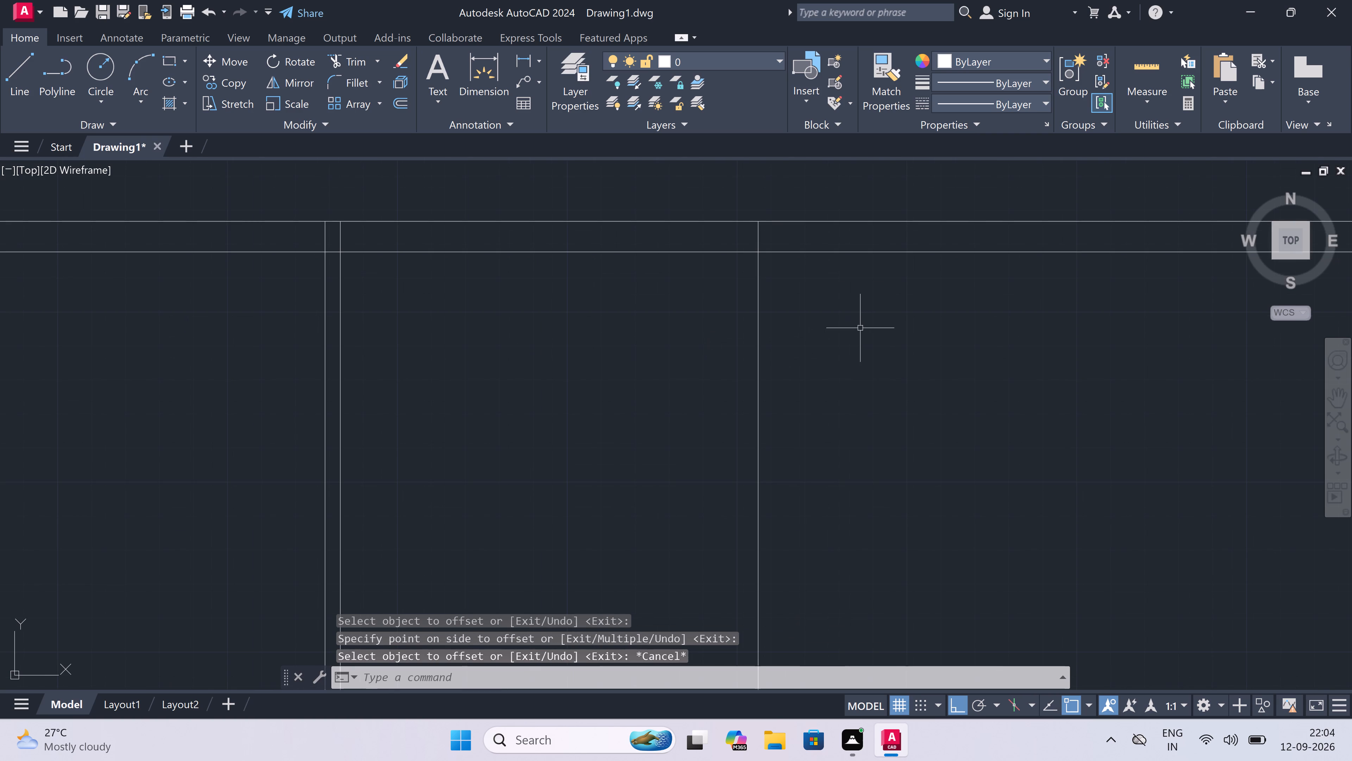
key("space")
left_click(762, 359)
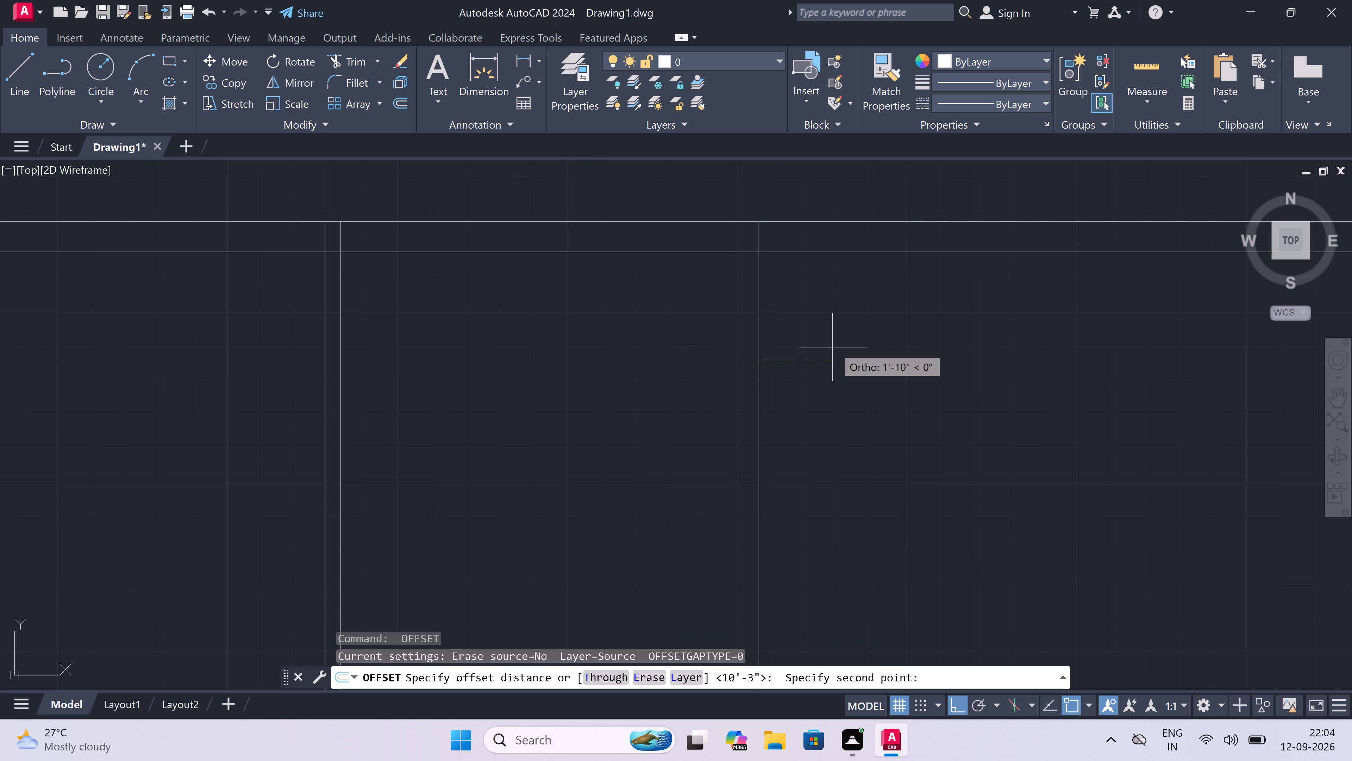
key("4")
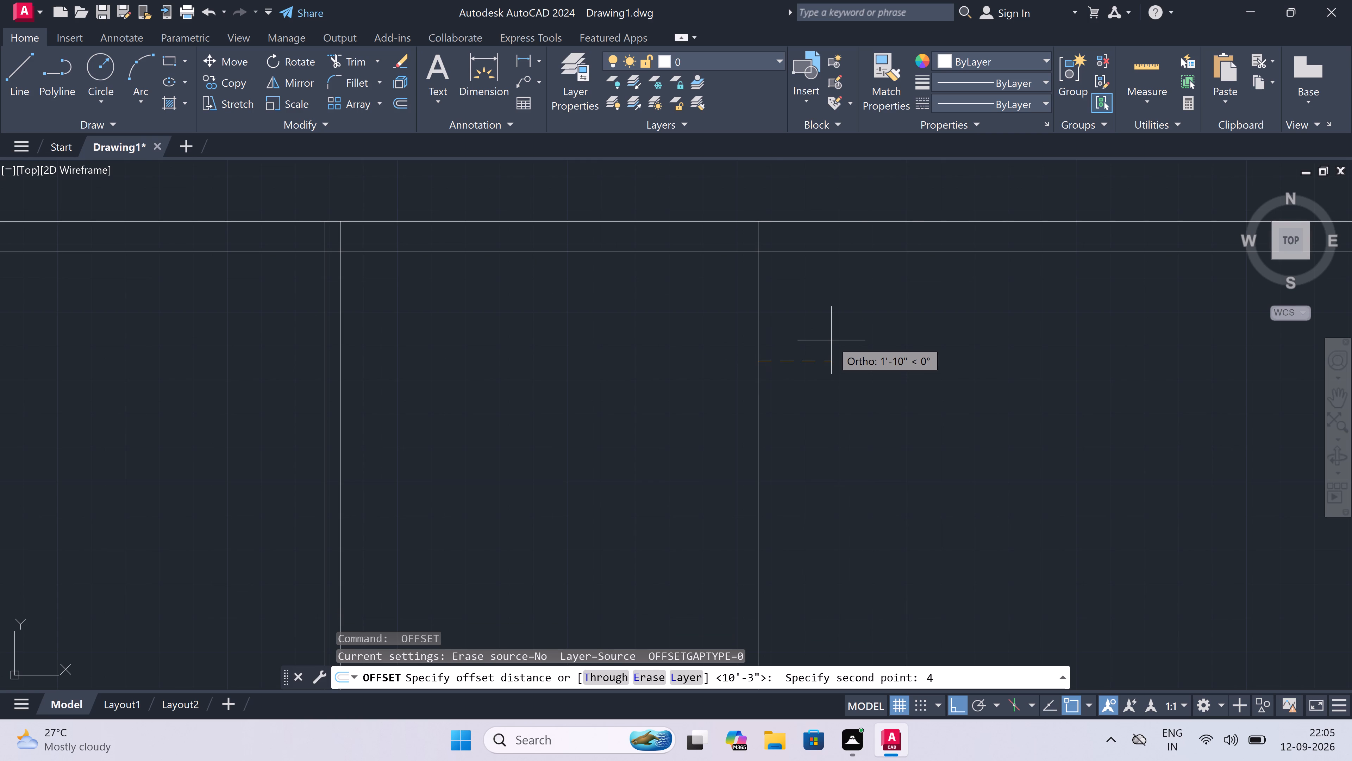
type(".5\"")
key("space")
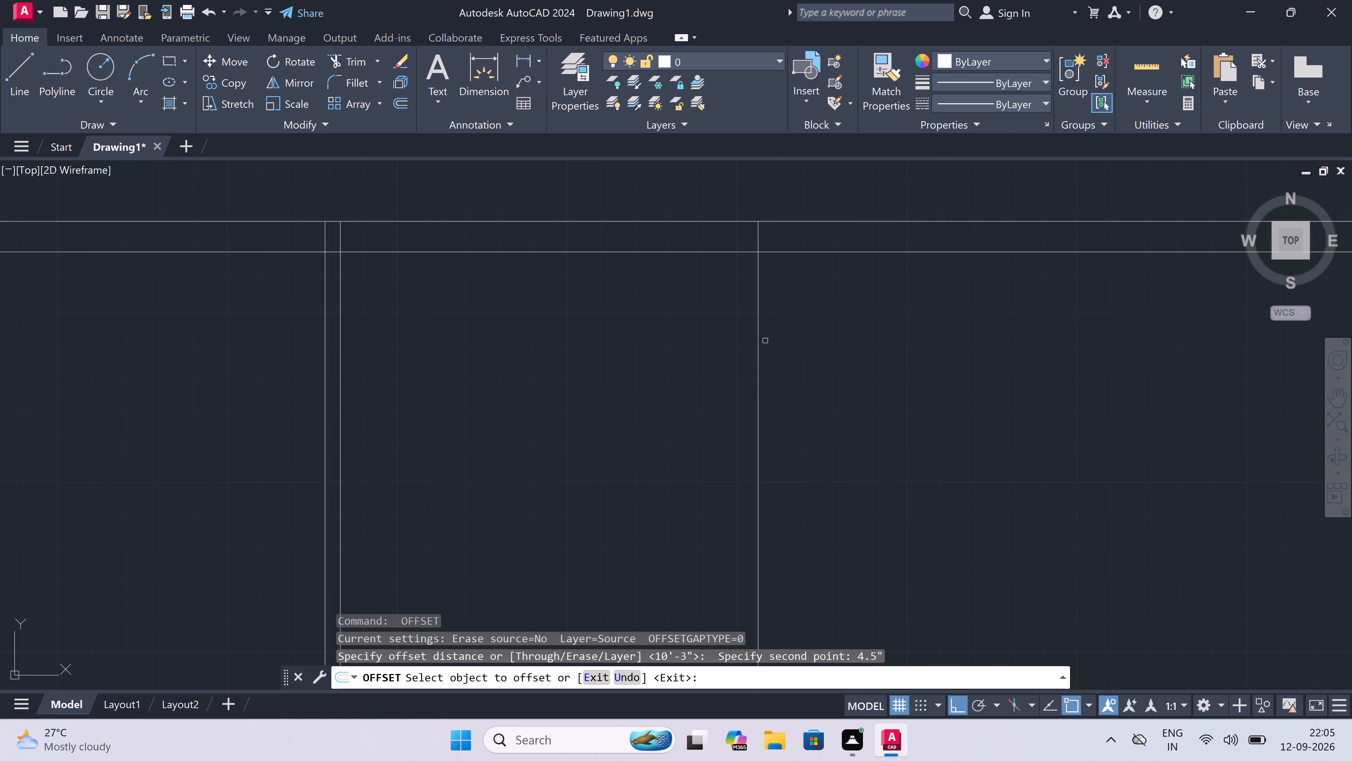
left_click_drag(758, 342, 762, 342)
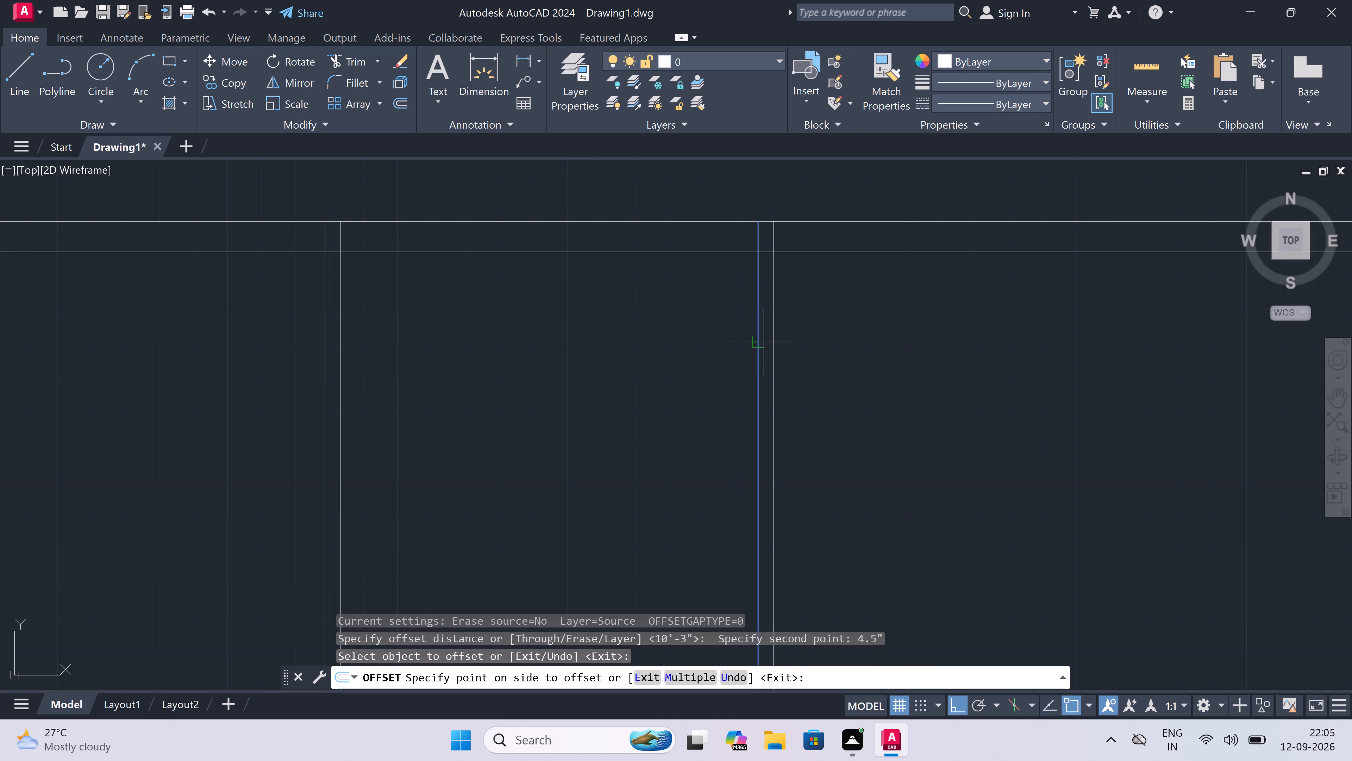
left_click(806, 342)
scroll(807, 342, "down", 4)
scroll(844, 351, "up", 2)
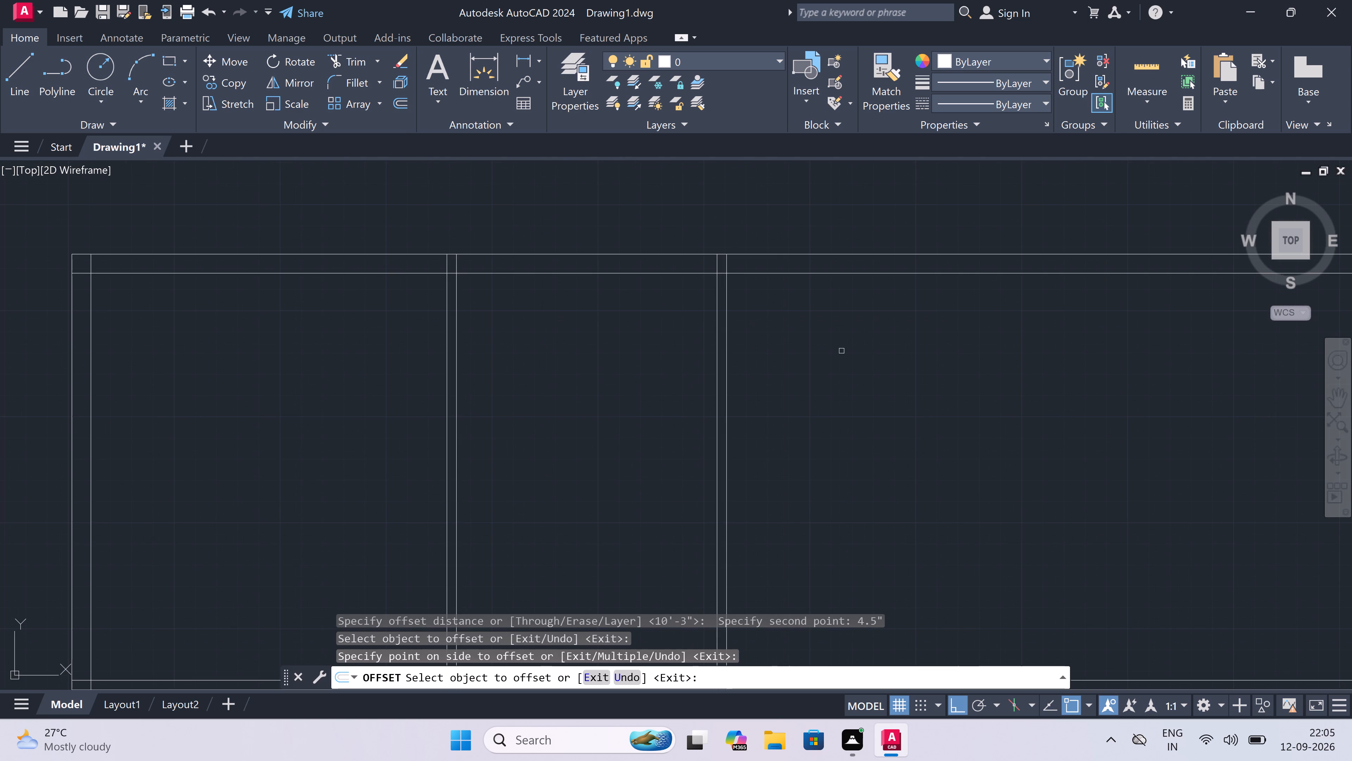
key("Escape")
Offset the right-hand line of the second vertical partition wall 13' to the right.
key("space")
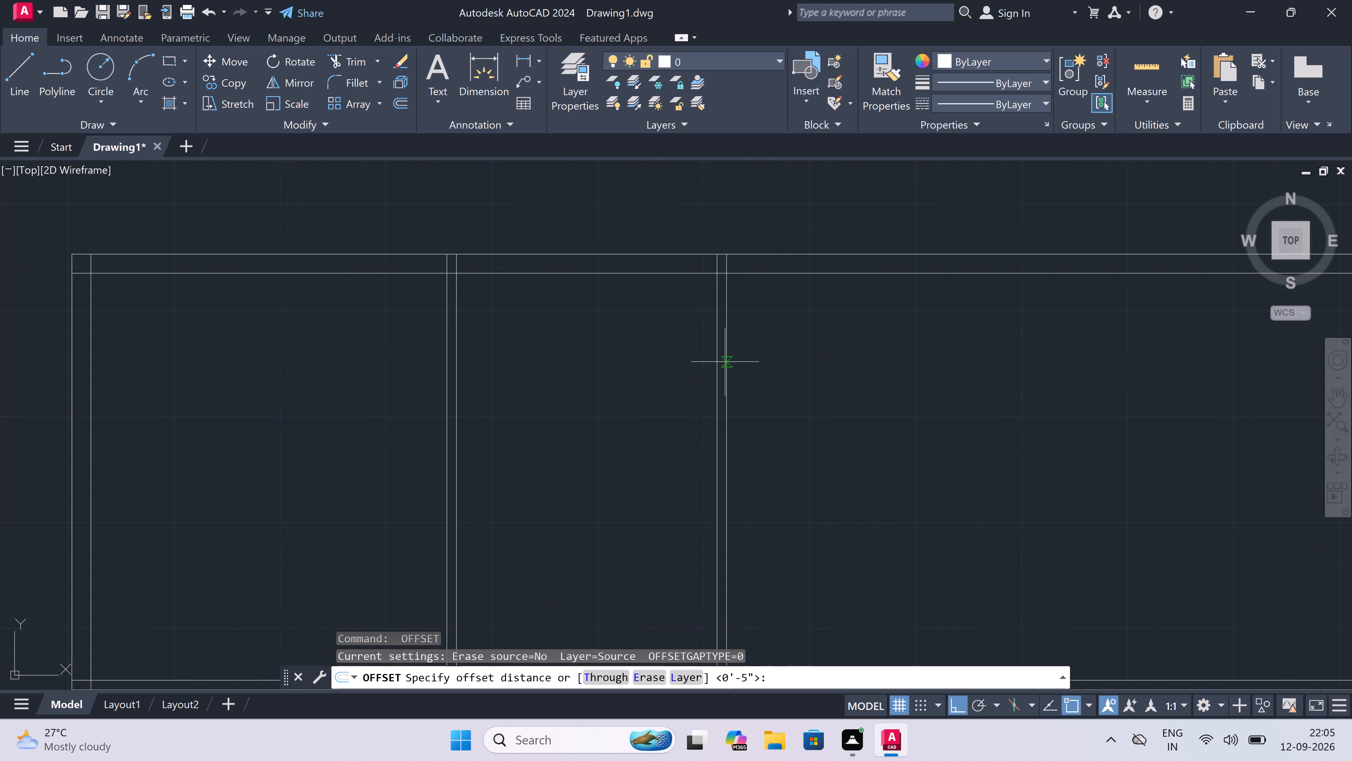
left_click_drag(726, 362, 802, 363)
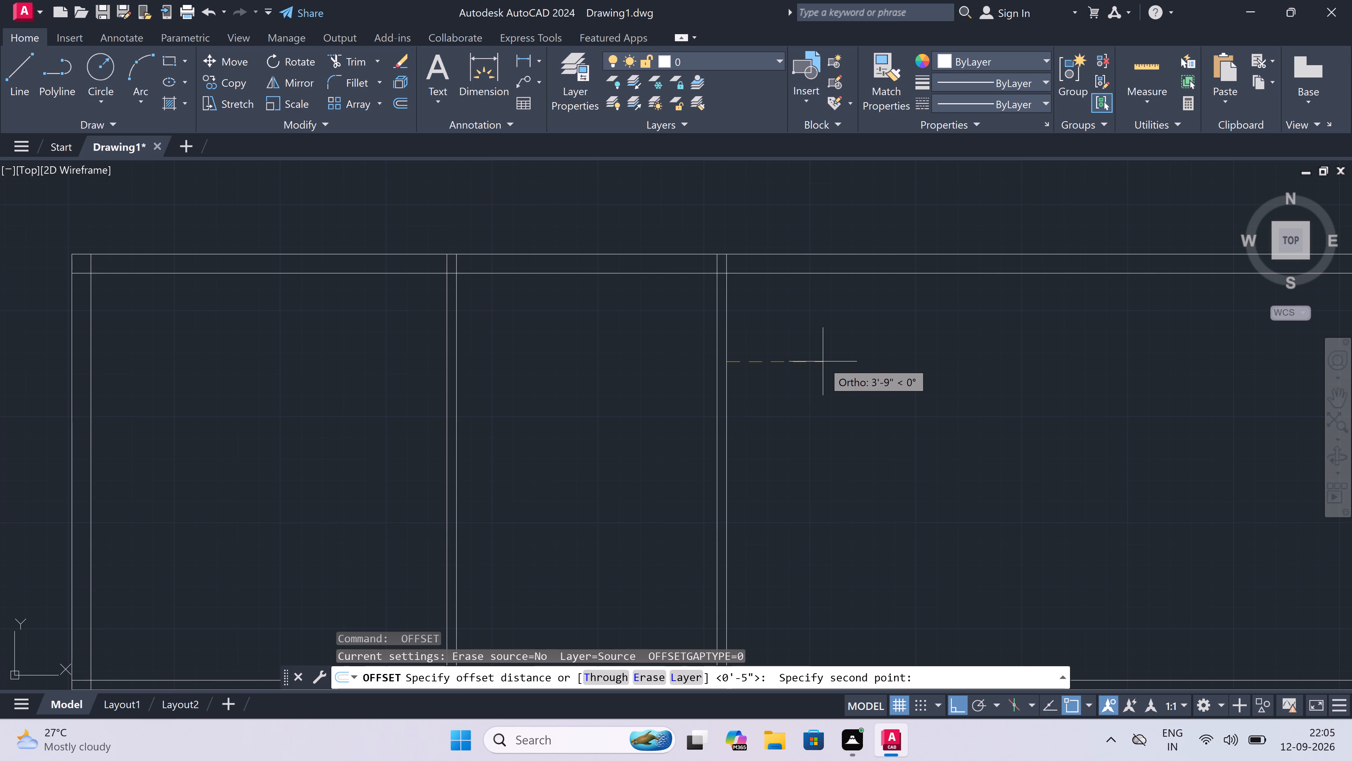
type("13'")
key("space")
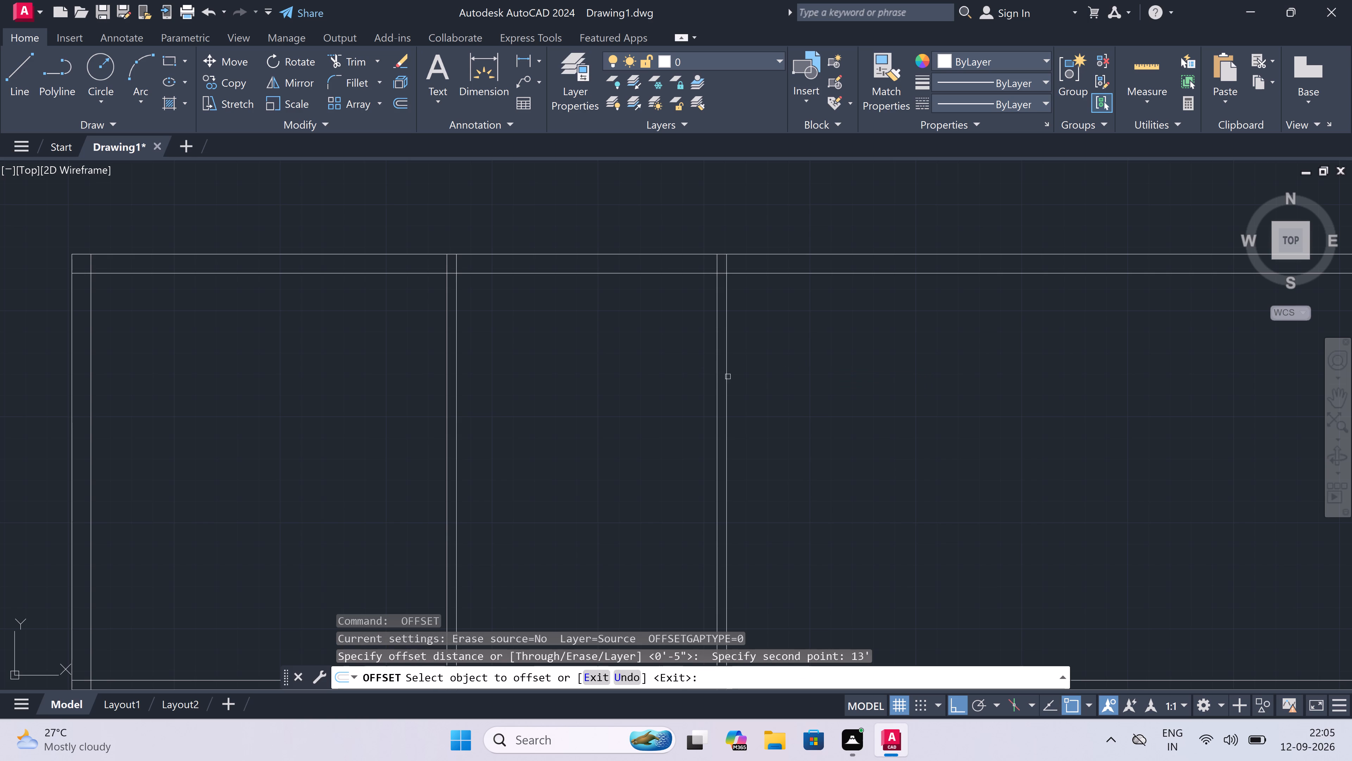
left_click(727, 377)
left_click(731, 377)
left_click(778, 370)
scroll(778, 367, "down", 4)
scroll(808, 369, "up", 3)
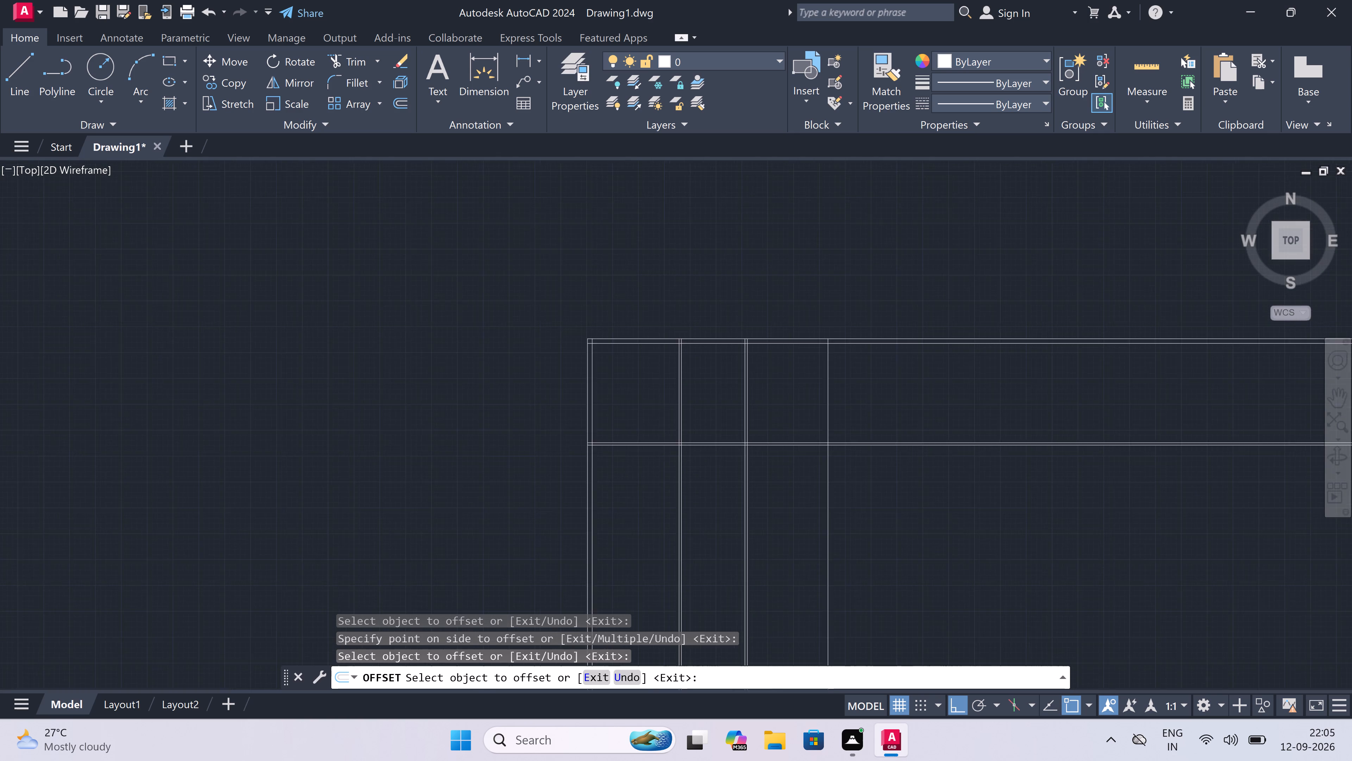
key("Escape")
Offset the new rightmost vertical line 9" to the right to form a 9" wall.
key("space")
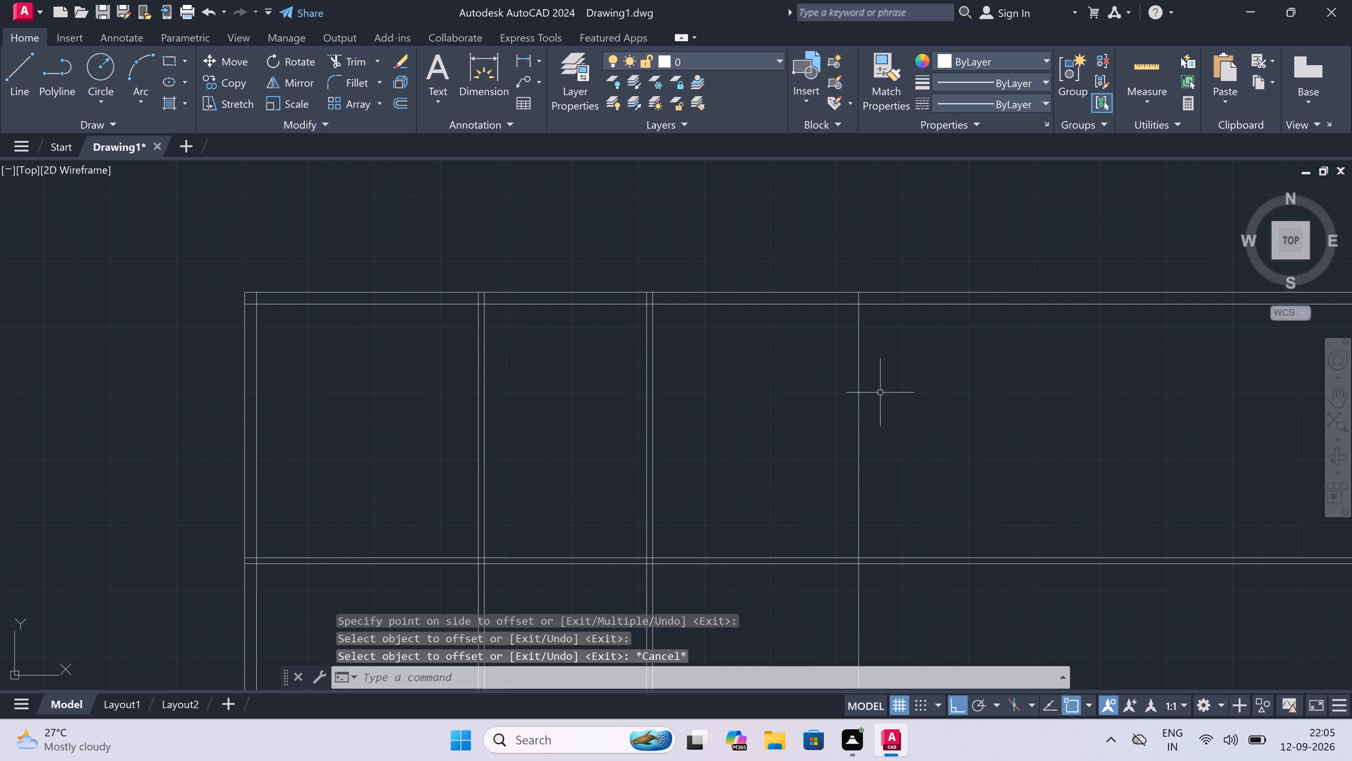
left_click_drag(858, 398, 869, 398)
type("9\"")
key("space")
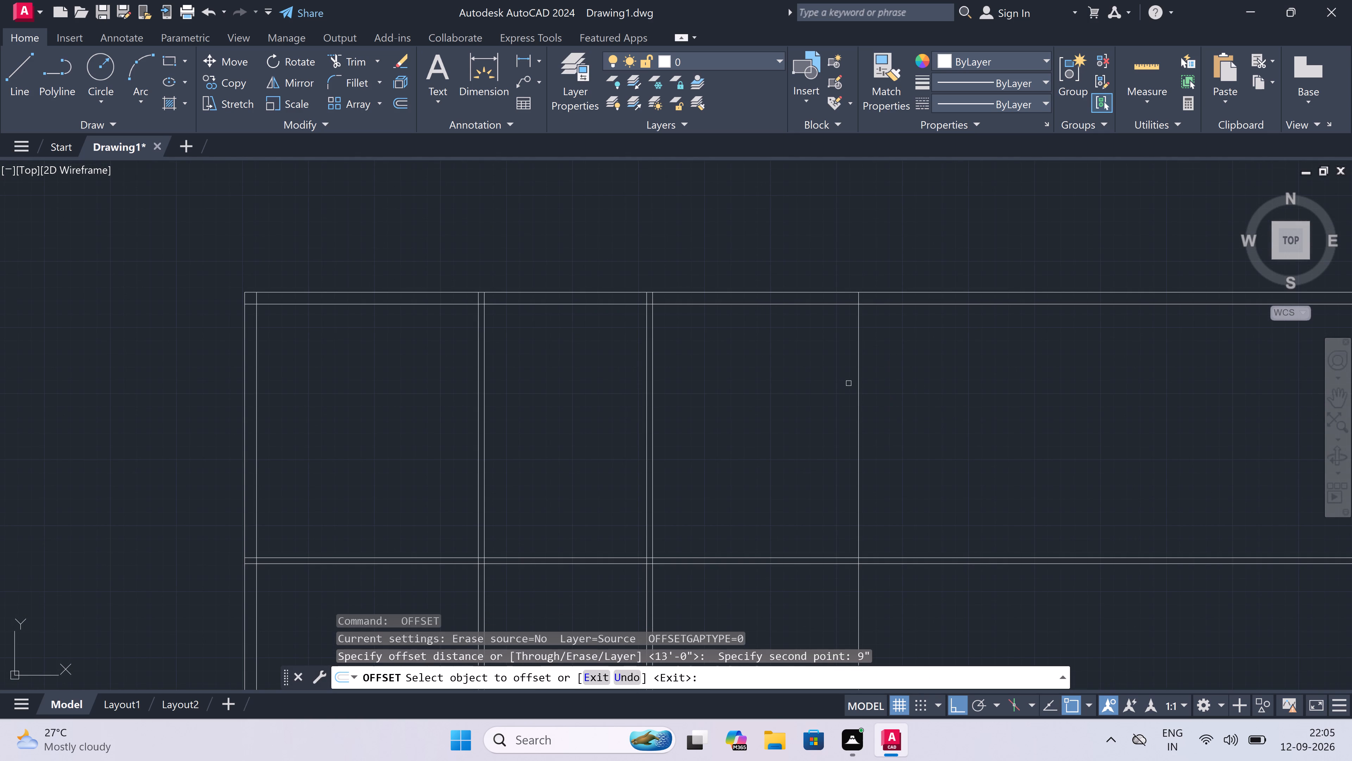
left_click_drag(860, 376, 863, 377)
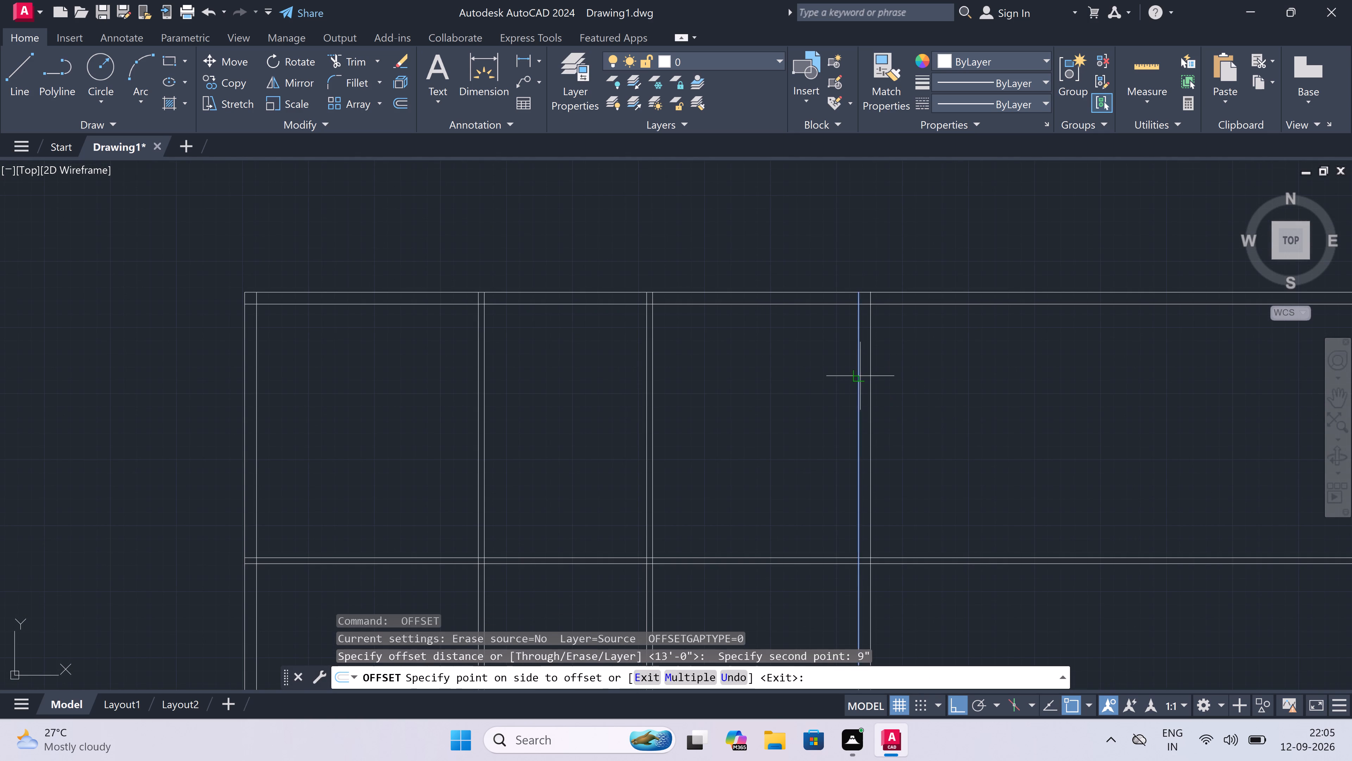
left_click(884, 382)
key("Escape")
Offset the lower line of the horizontal partition wall 11'3" downward.
scroll(885, 381, "down", 4)
scroll(863, 402, "up", 3)
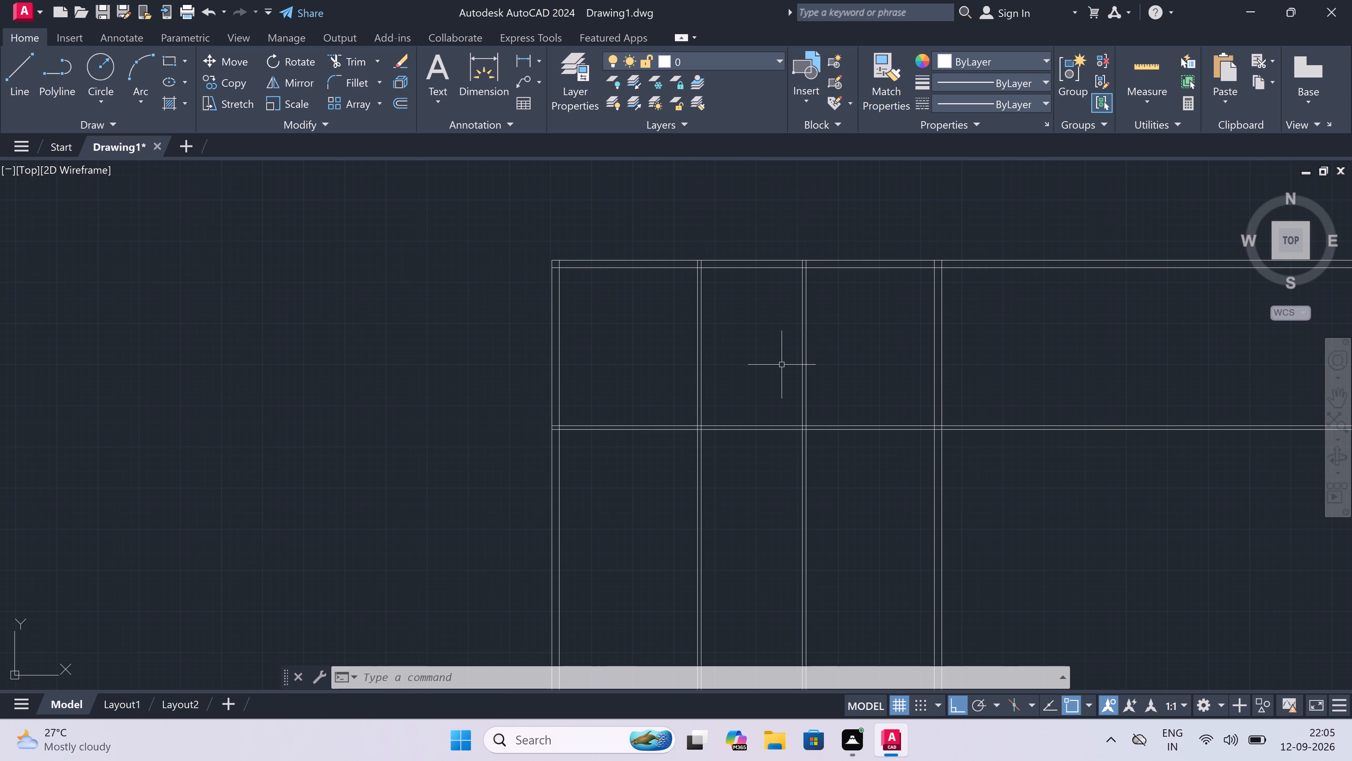
scroll(759, 373, "down", 2)
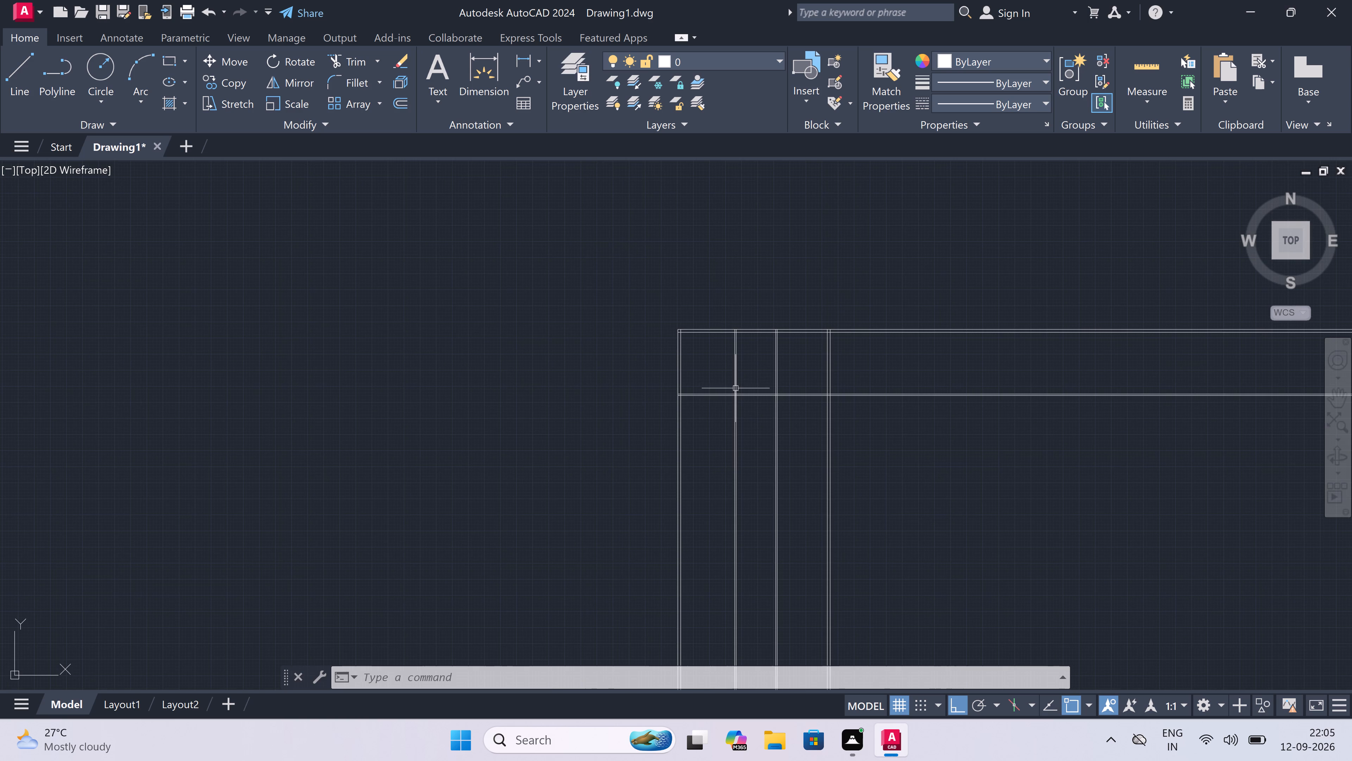
scroll(697, 398, "up", 3)
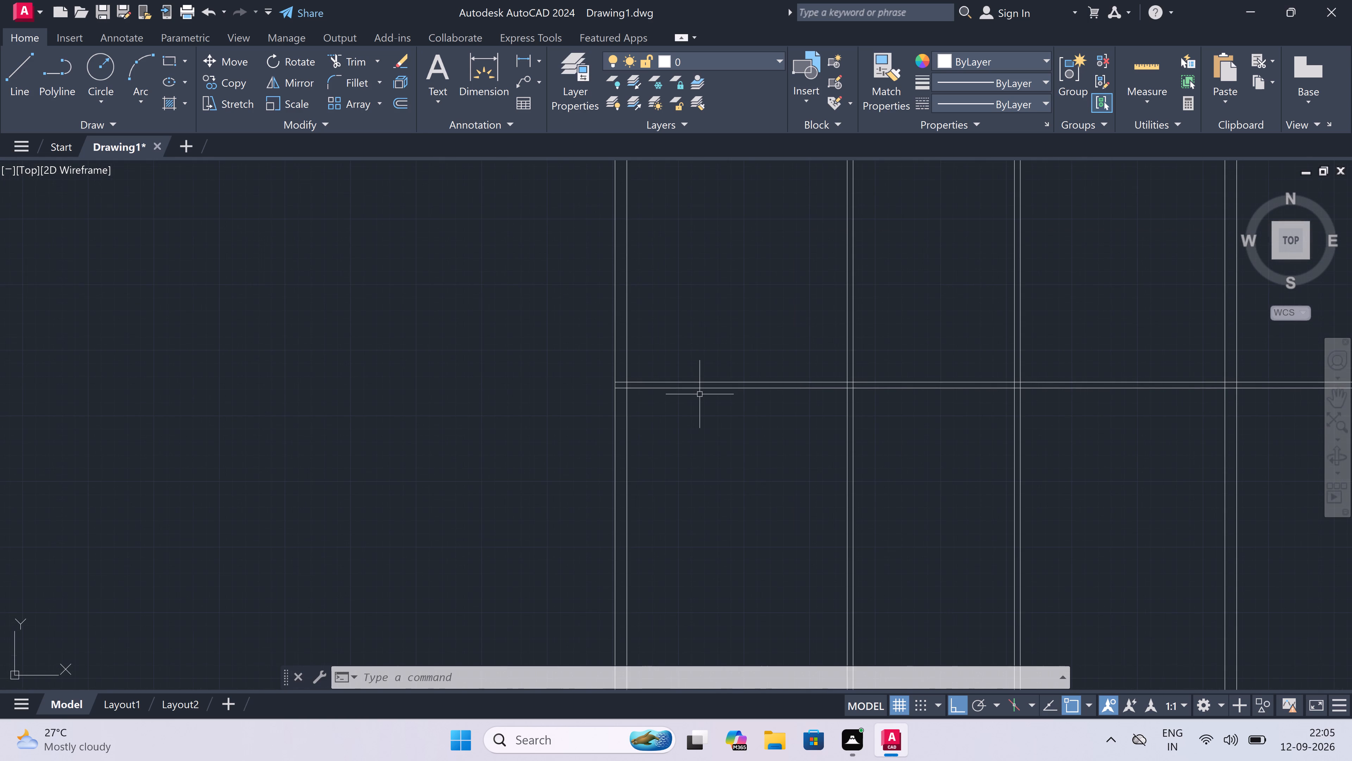
type("o")
key("space")
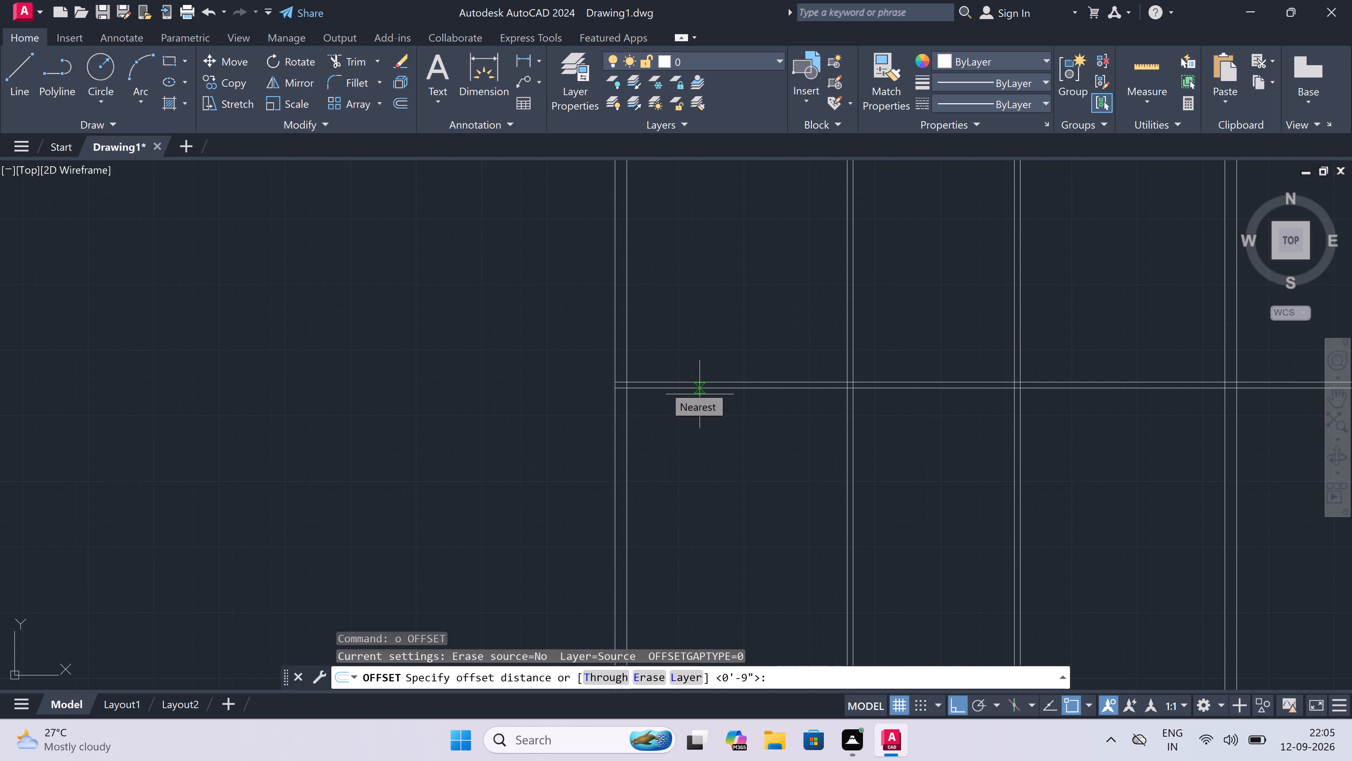
left_click(660, 389)
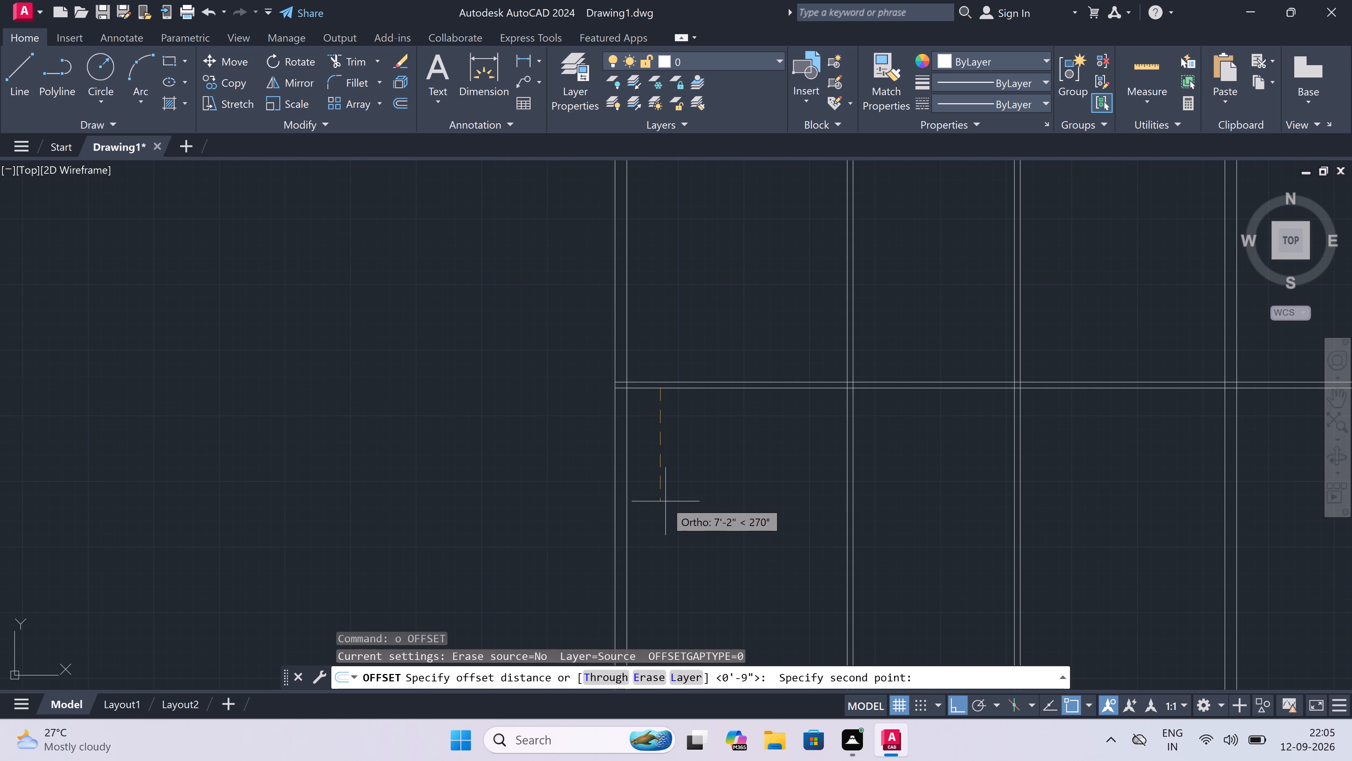
scroll(665, 500, "up", 1)
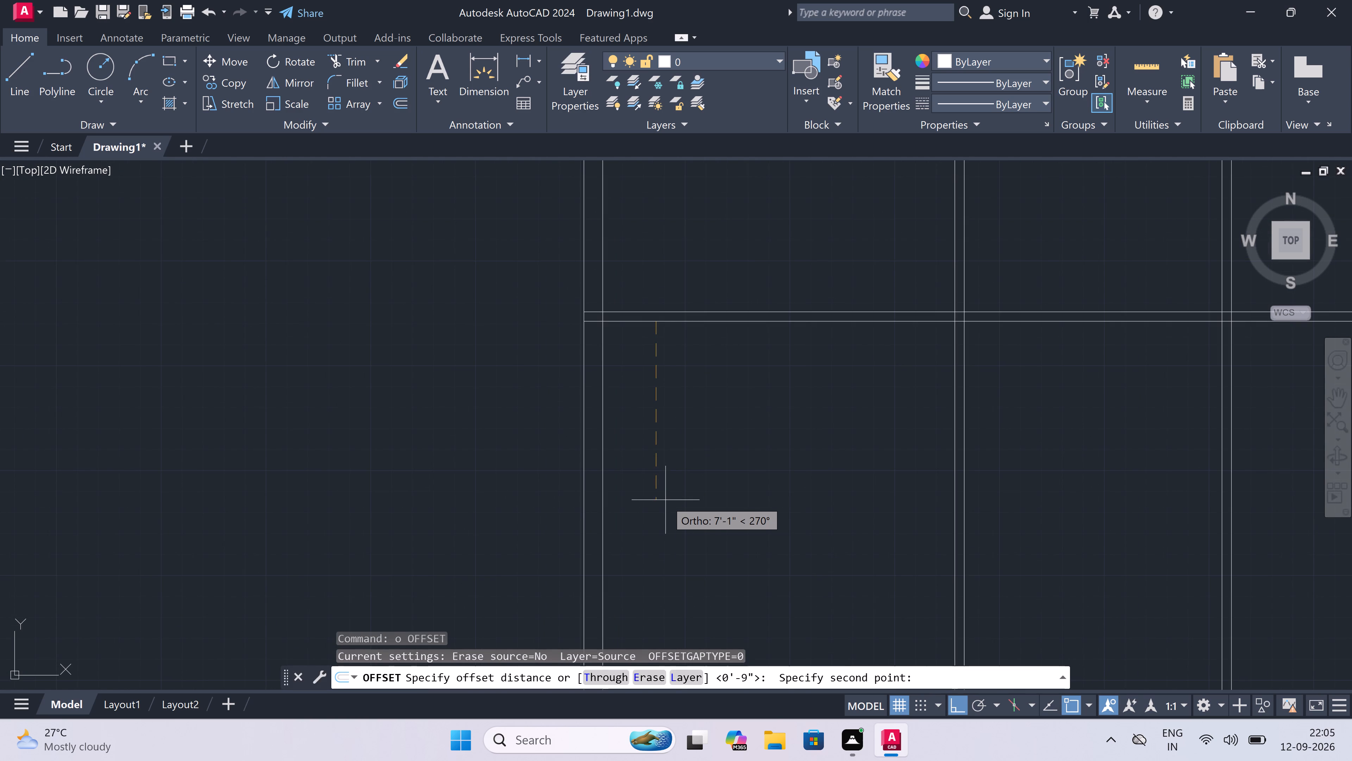
type("11'")
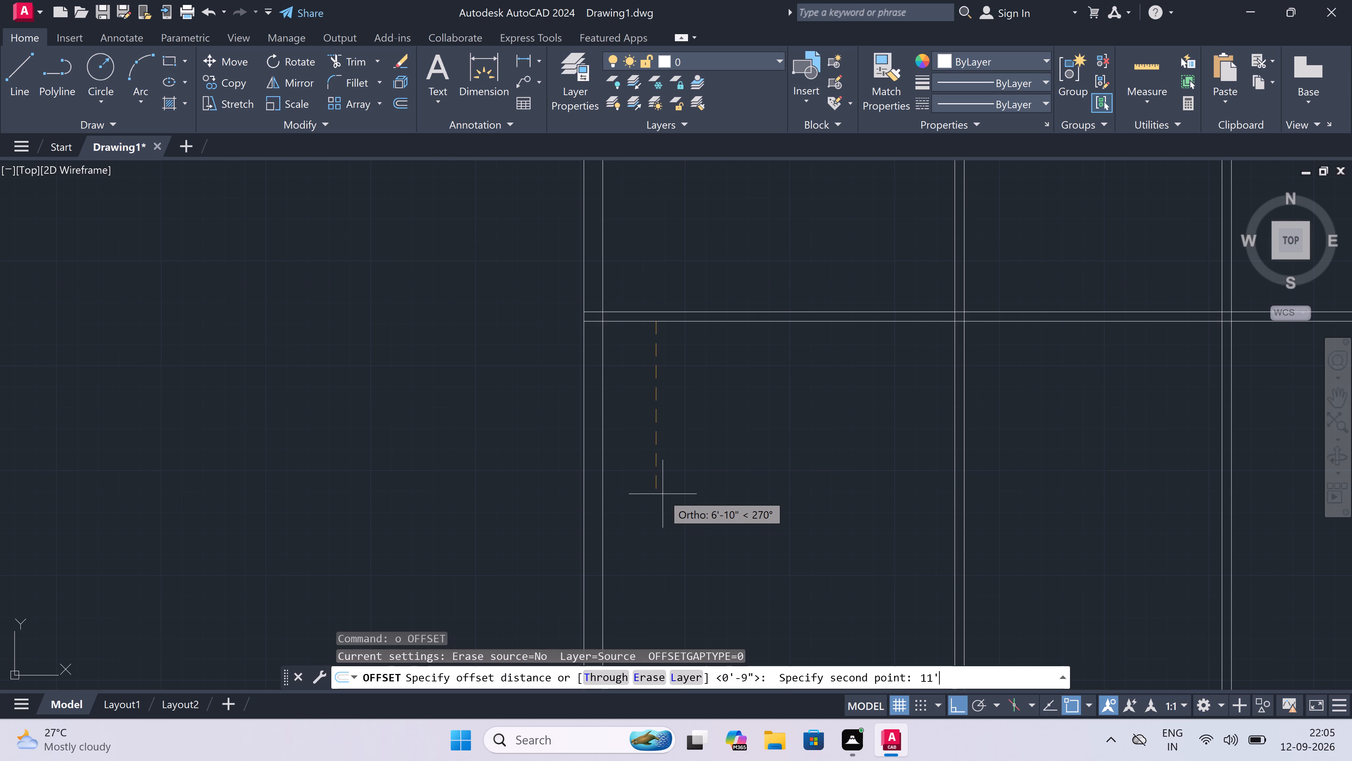
key("3")
type("\"")
key("space")
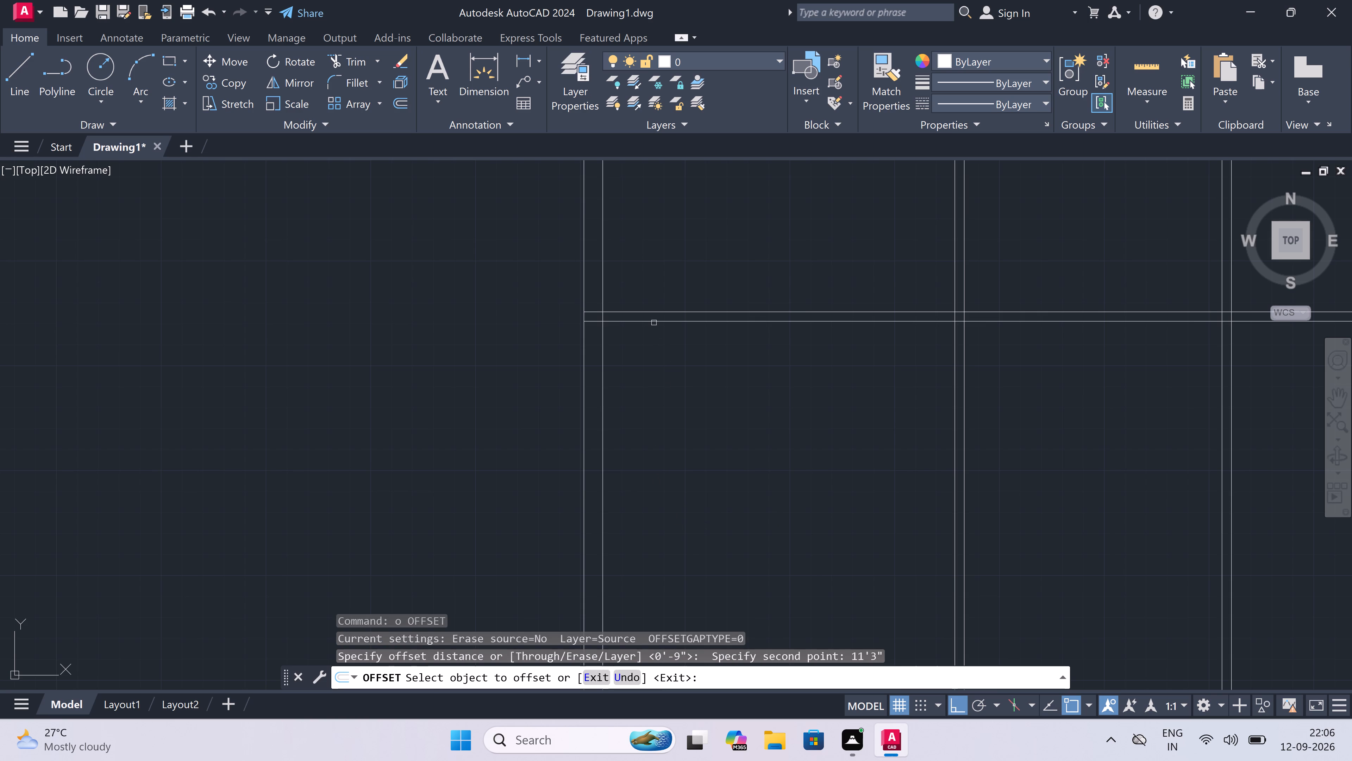
left_click_drag(652, 323, 652, 327)
left_click(651, 359)
scroll(651, 360, "down", 3)
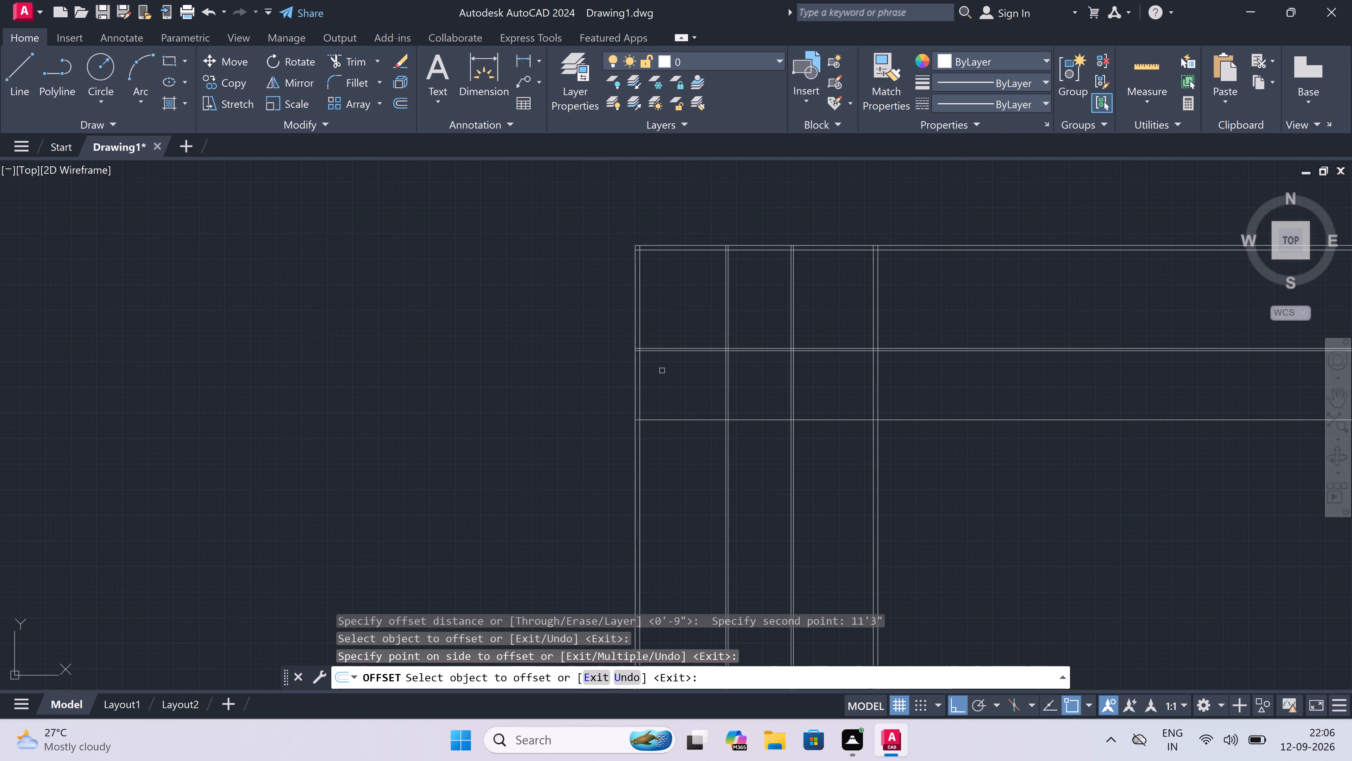
scroll(680, 391, "up", 3)
scroll(680, 391, "down", 2)
scroll(686, 433, "up", 2)
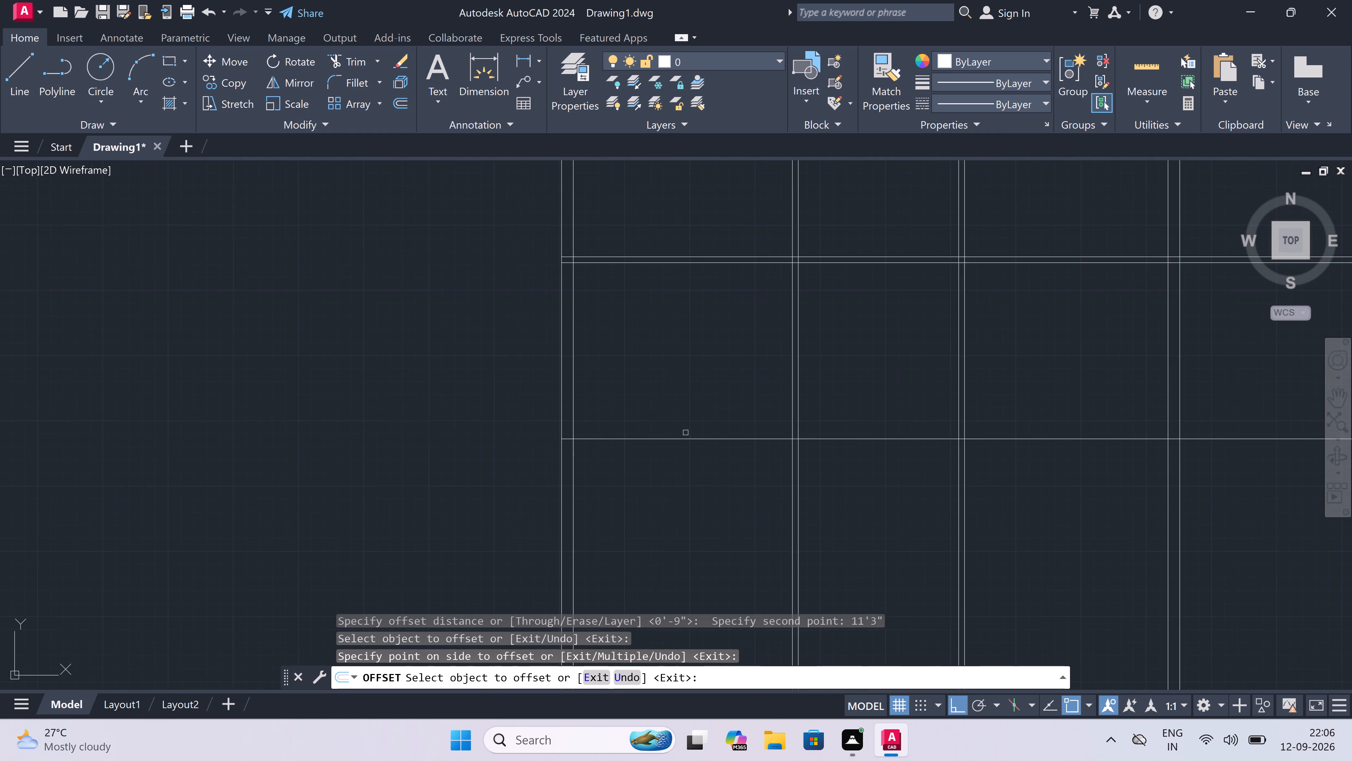
key("Escape")
Offset the new horizontal line 4.5" downward to form the second horizontal partition wall.
key("o")
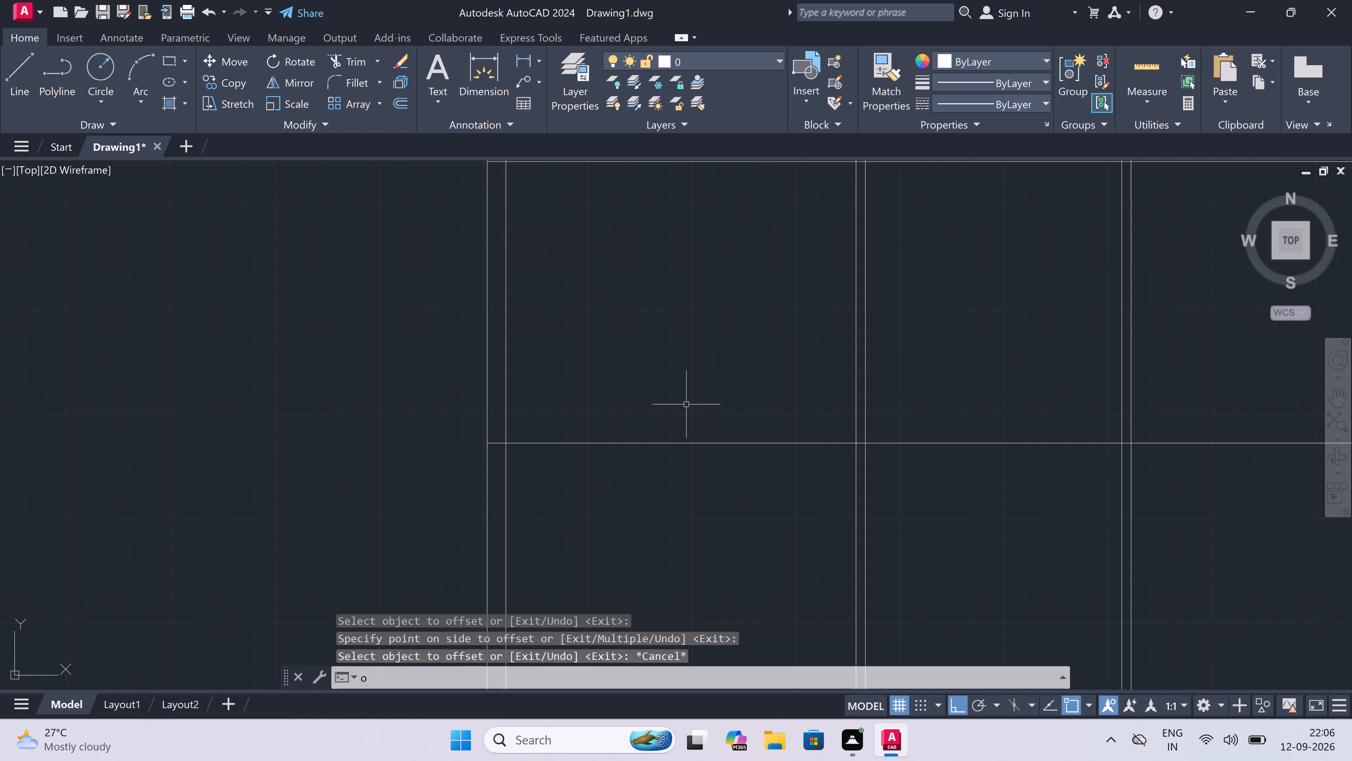
key("space")
left_click_drag(691, 440, 696, 469)
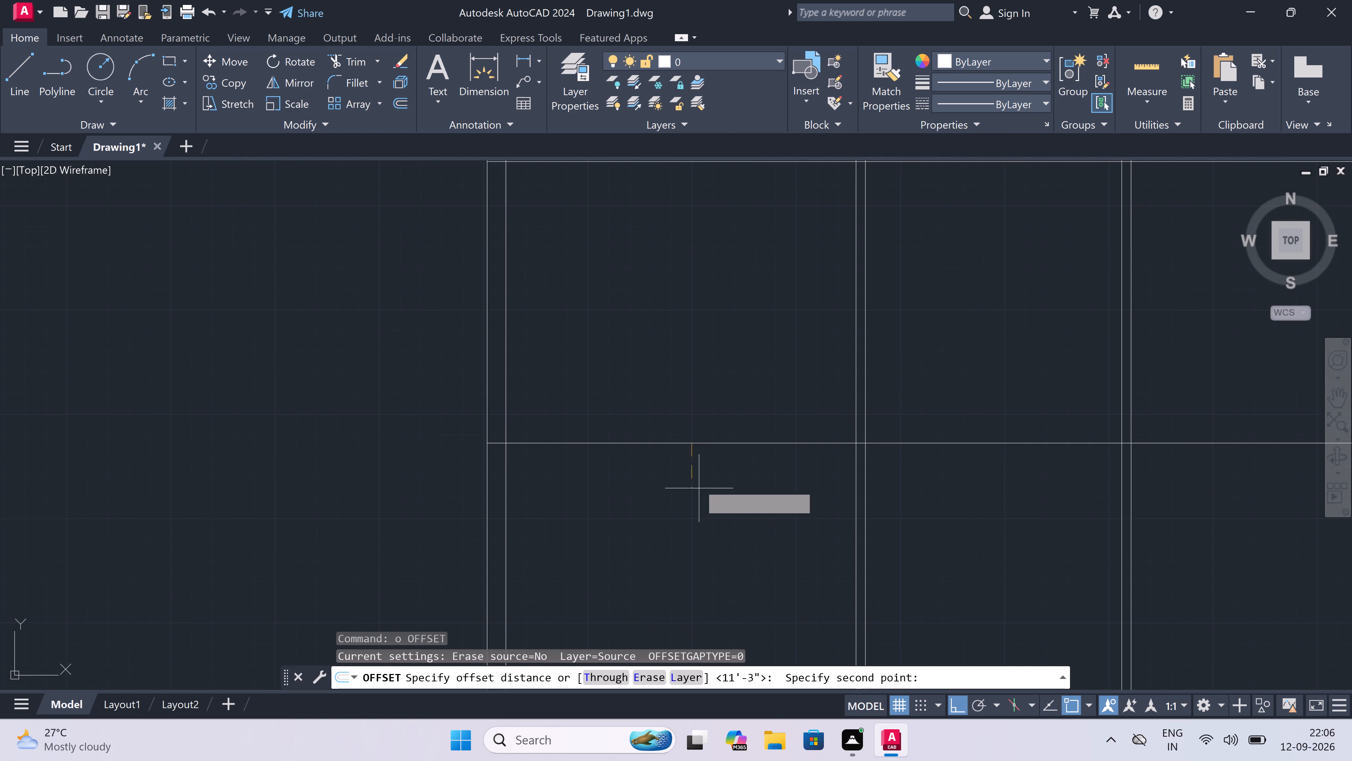
type("4.5\"")
key("space")
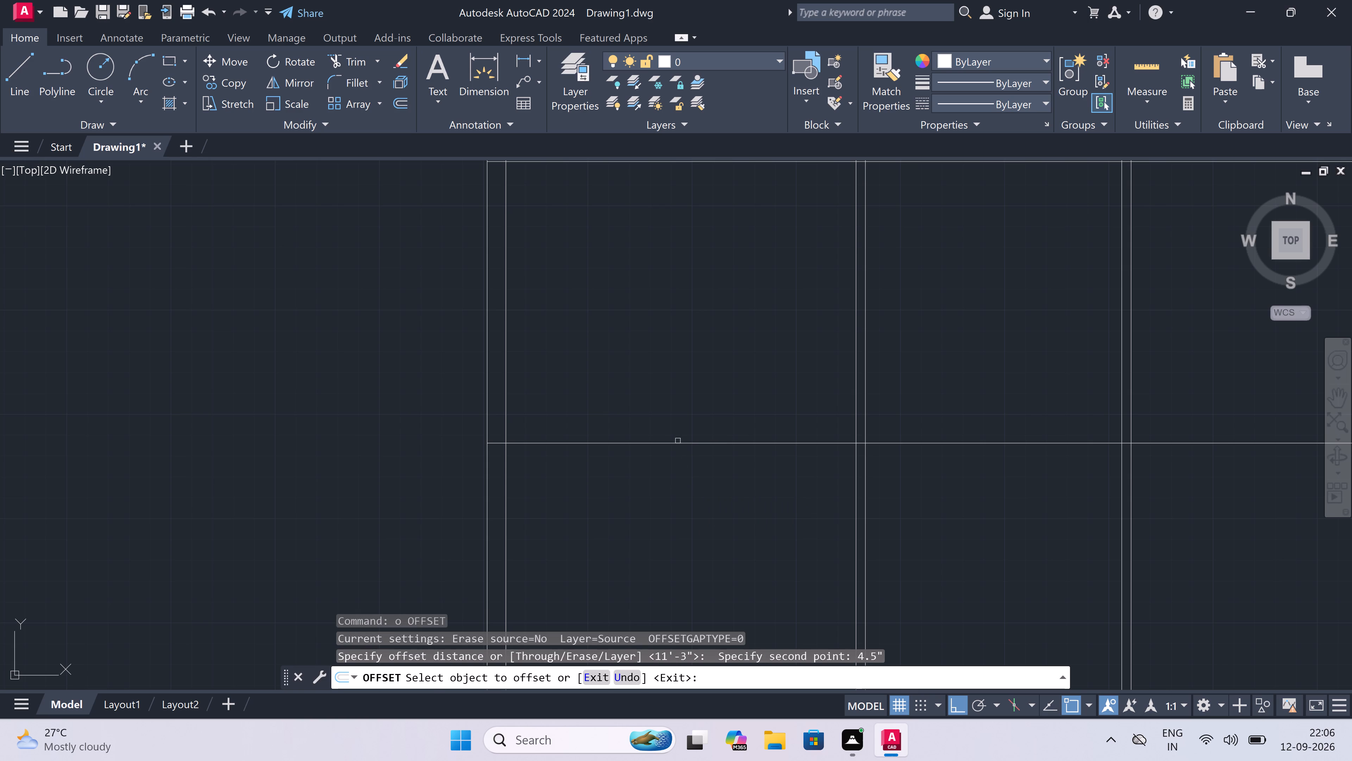
left_click_drag(678, 443, 680, 464)
left_click(679, 477)
scroll(678, 476, "down", 3)
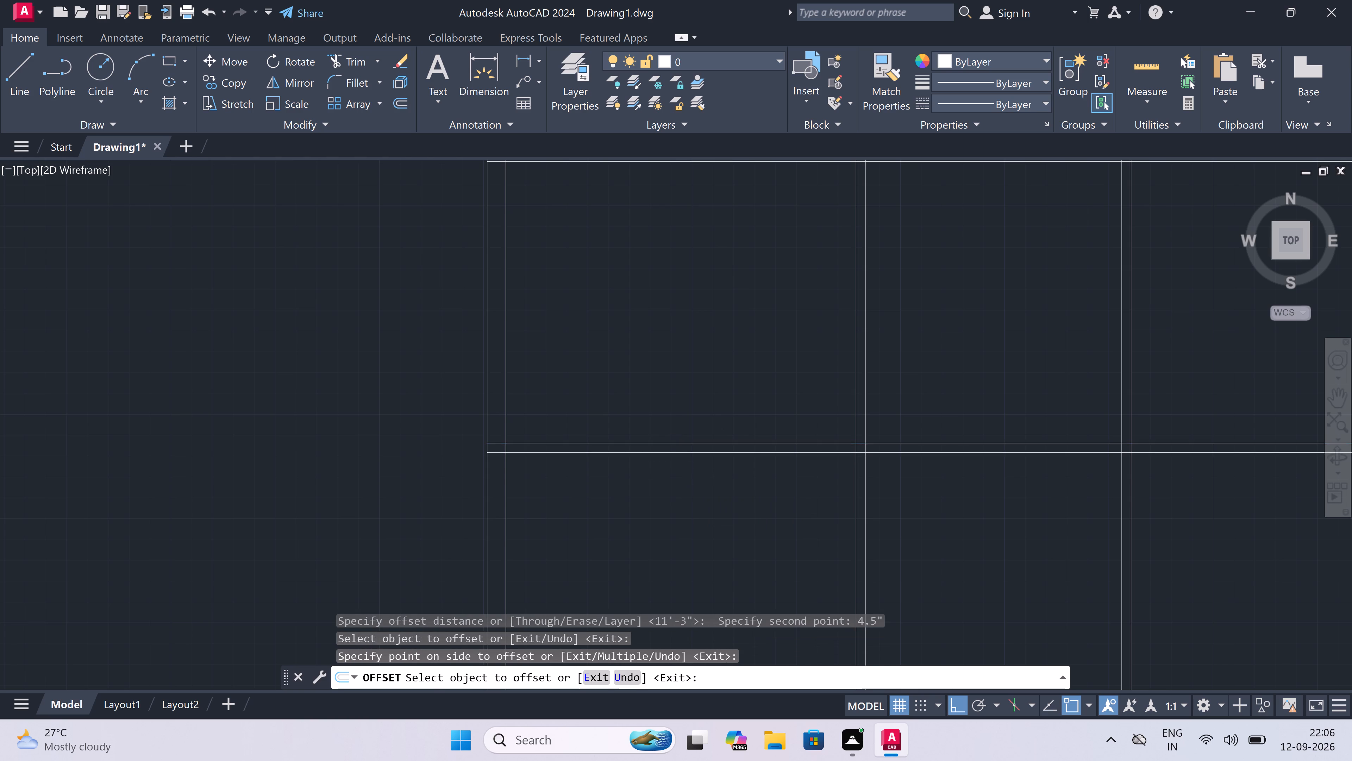
scroll(687, 490, "up", 1)
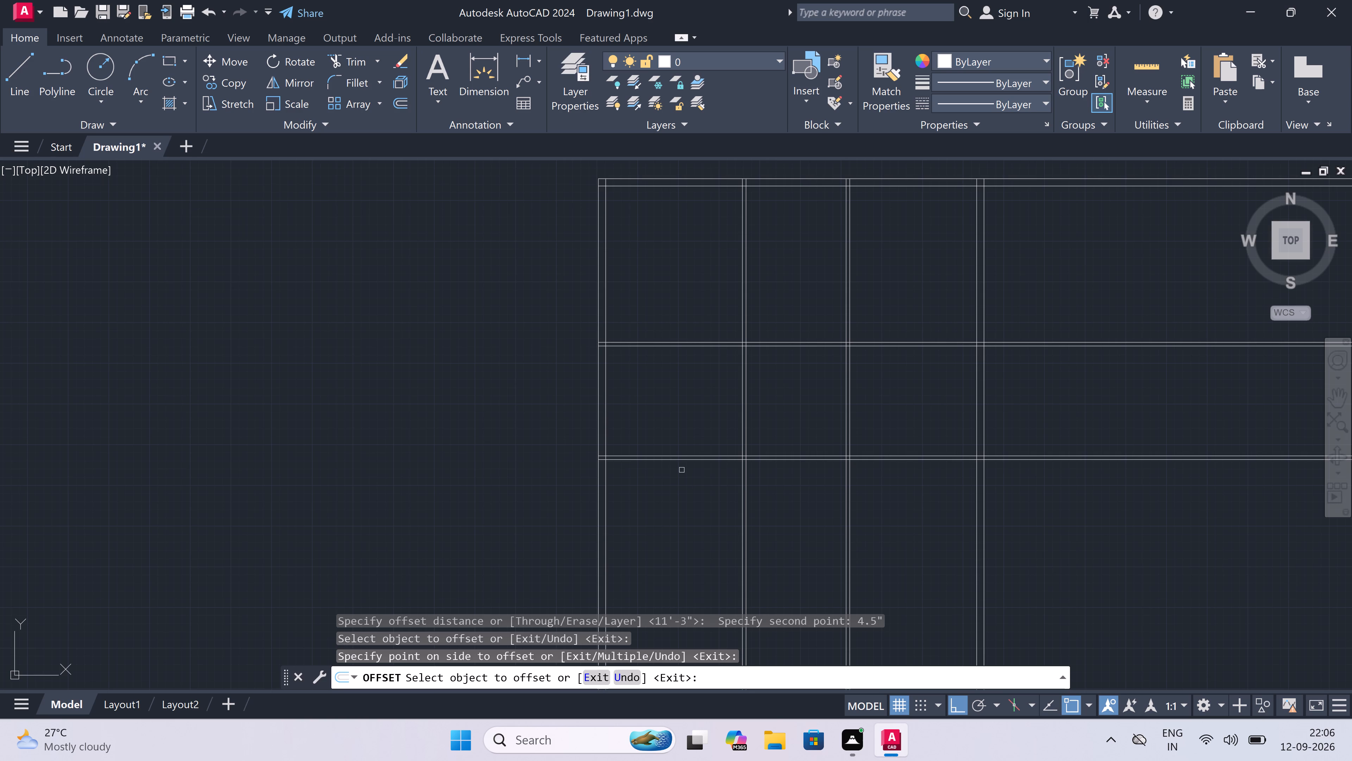
key("Escape")
Offset the lower line of the second horizontal partition wall 16' downward.
type("o")
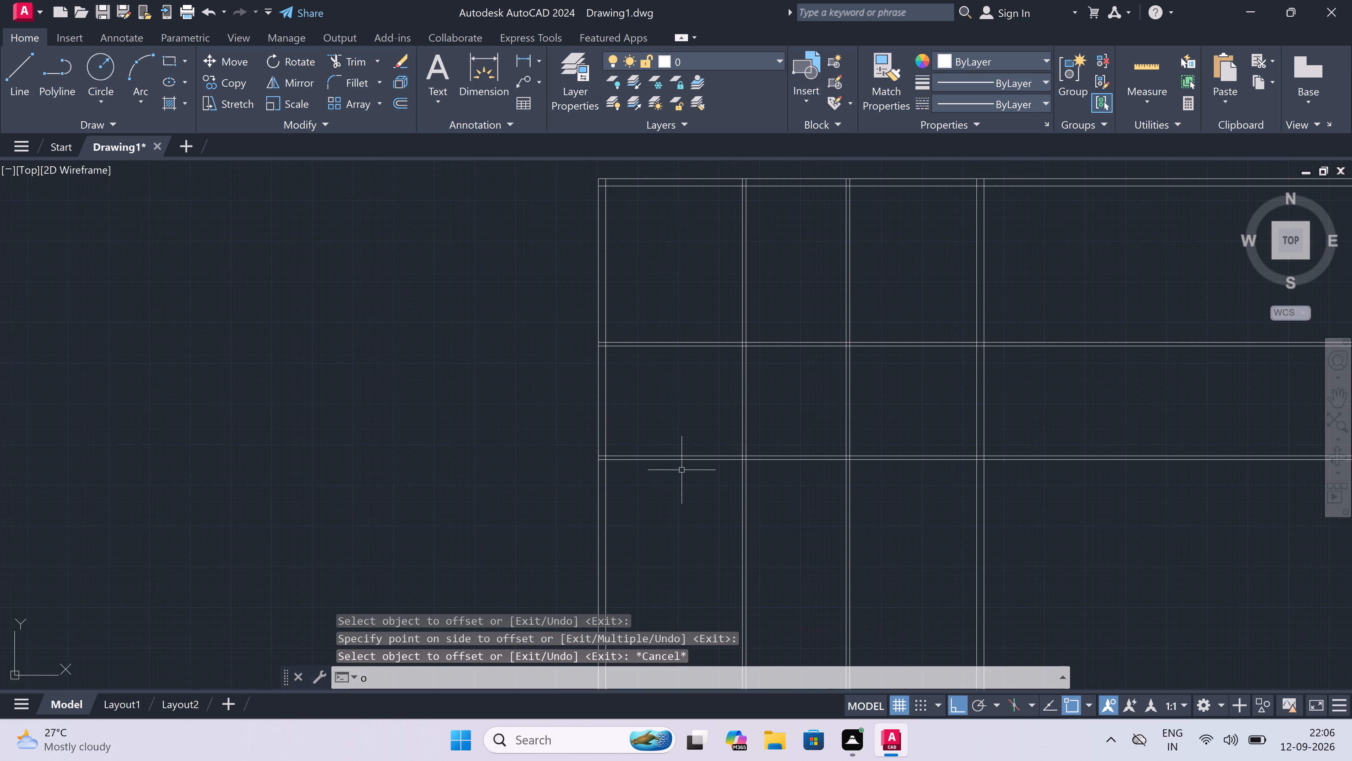
key("space")
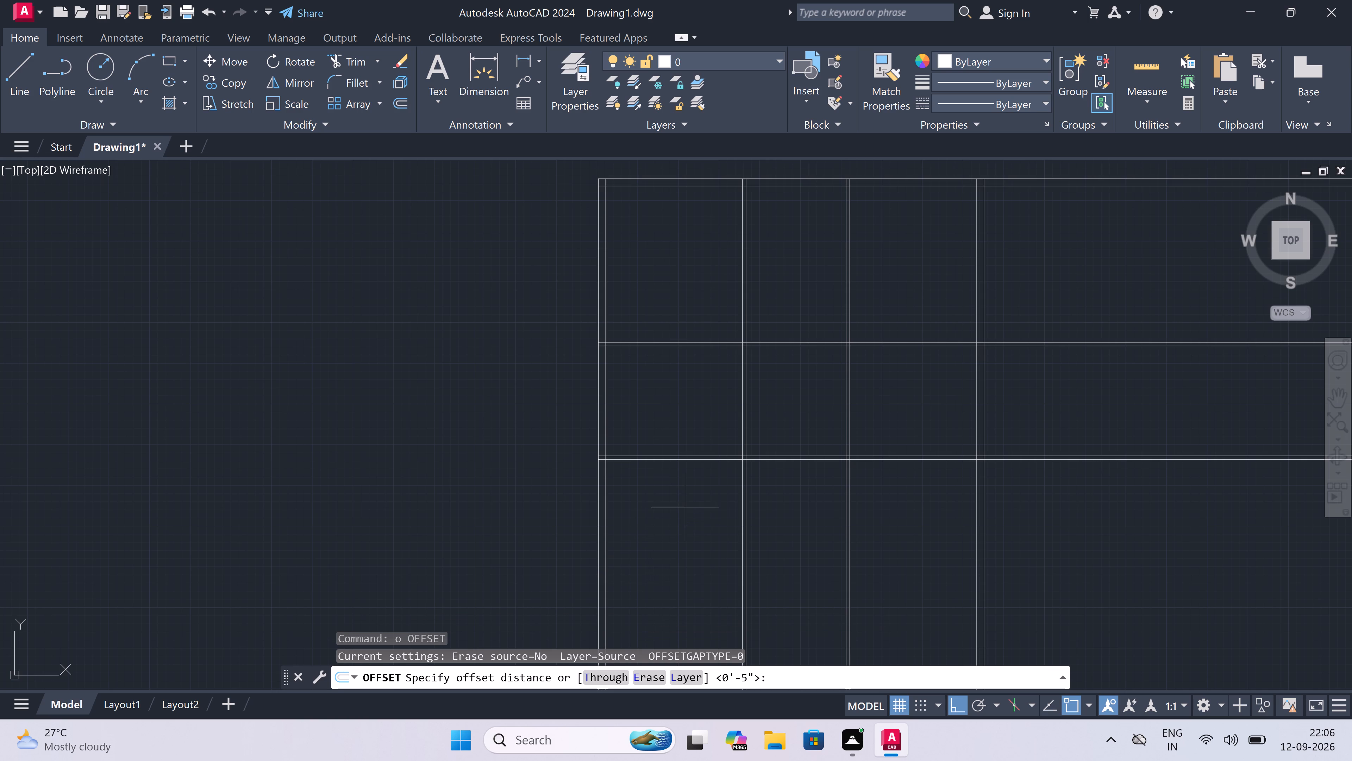
left_click_drag(672, 464, 676, 485)
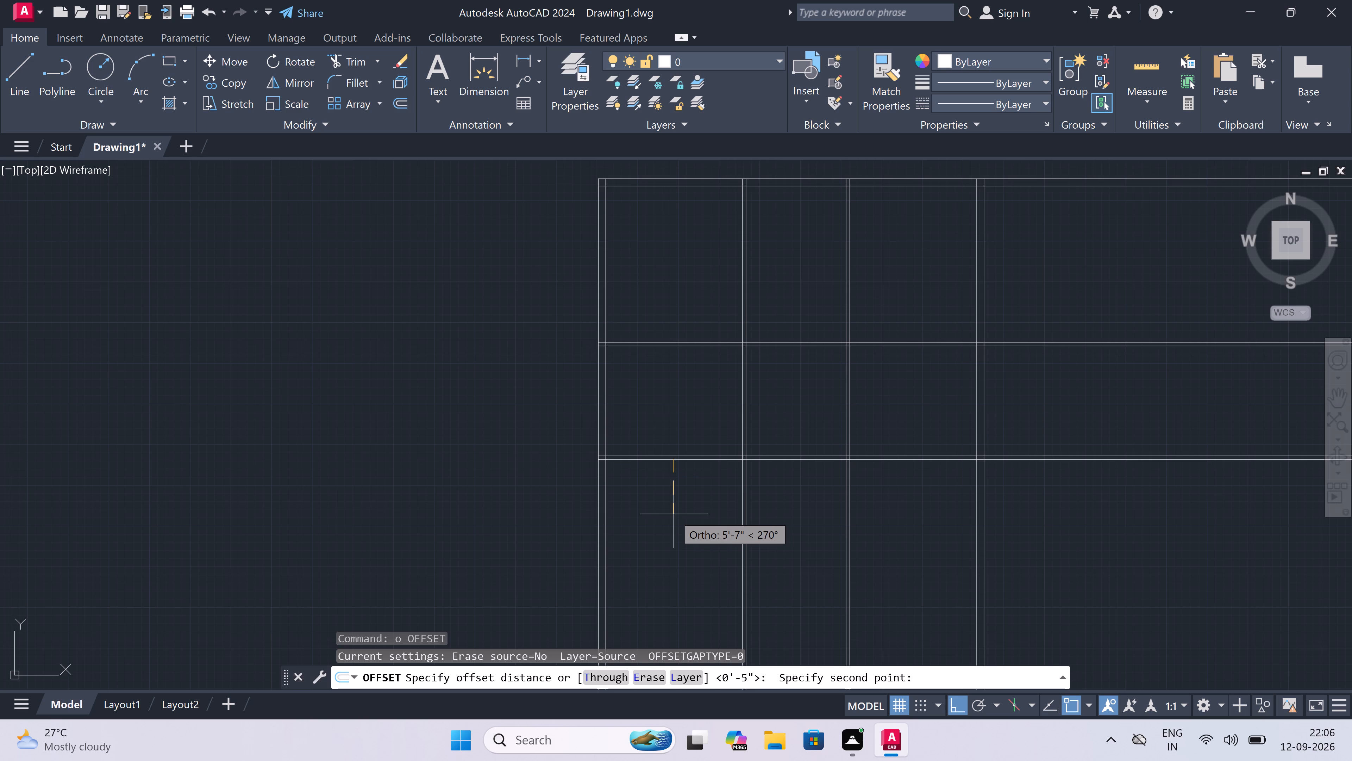
type("16'")
key("space")
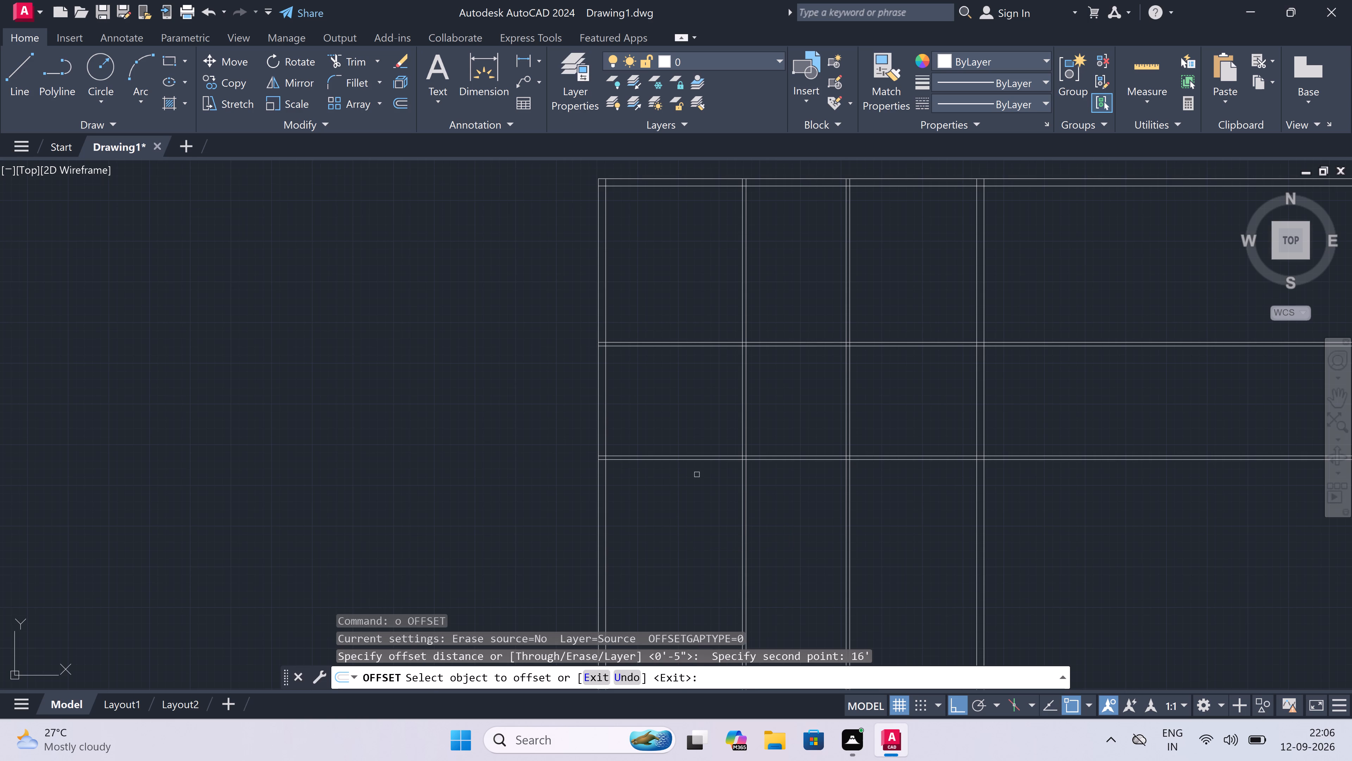
scroll(709, 465, "up", 3)
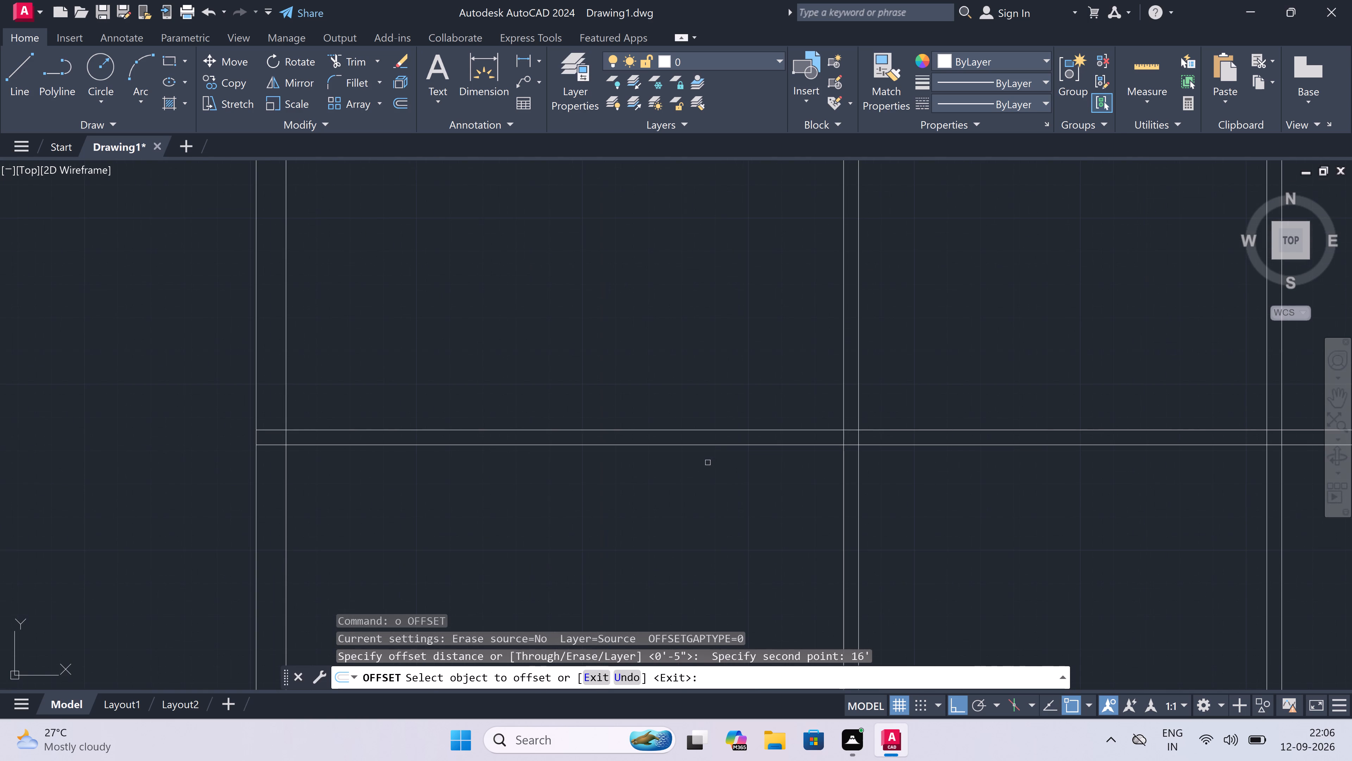
left_click_drag(699, 444, 699, 450)
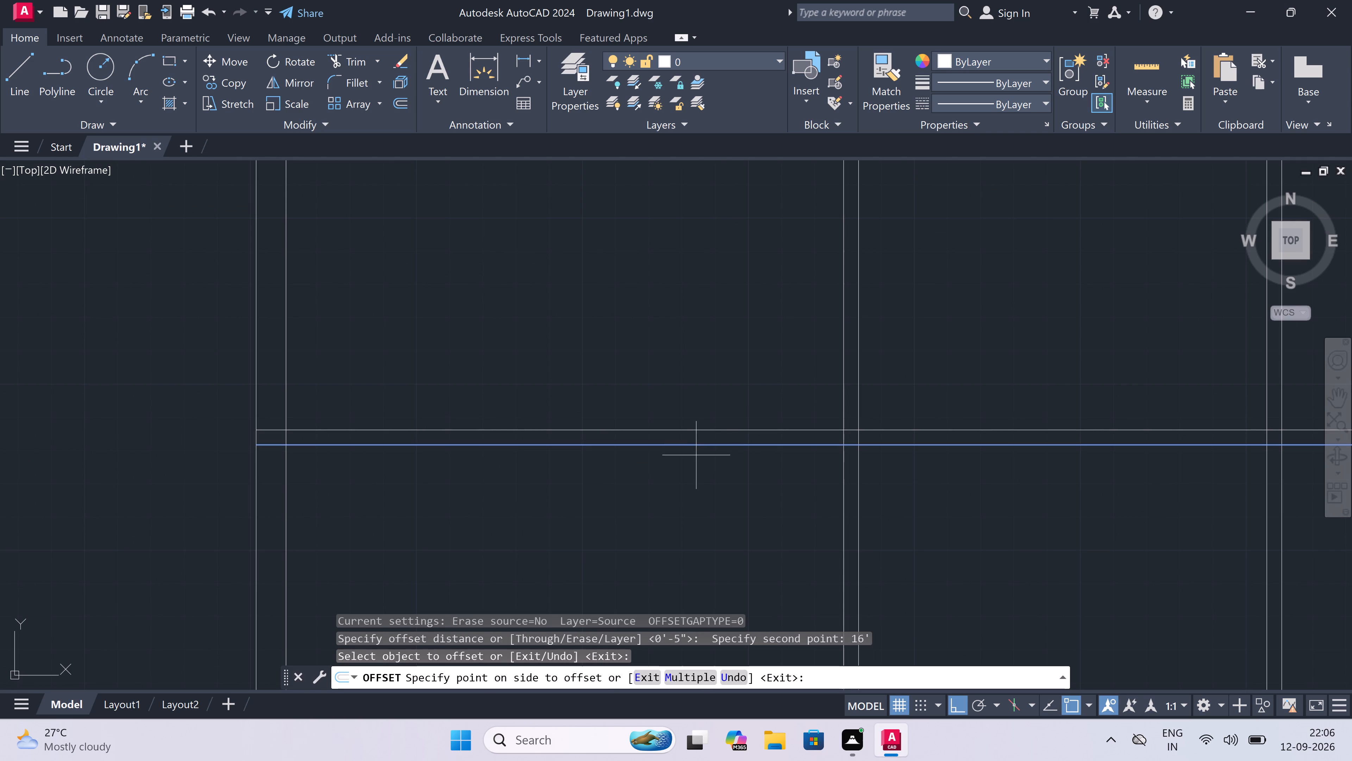
scroll(689, 478, "down", 7)
left_click(684, 486)
scroll(684, 486, "down", 4)
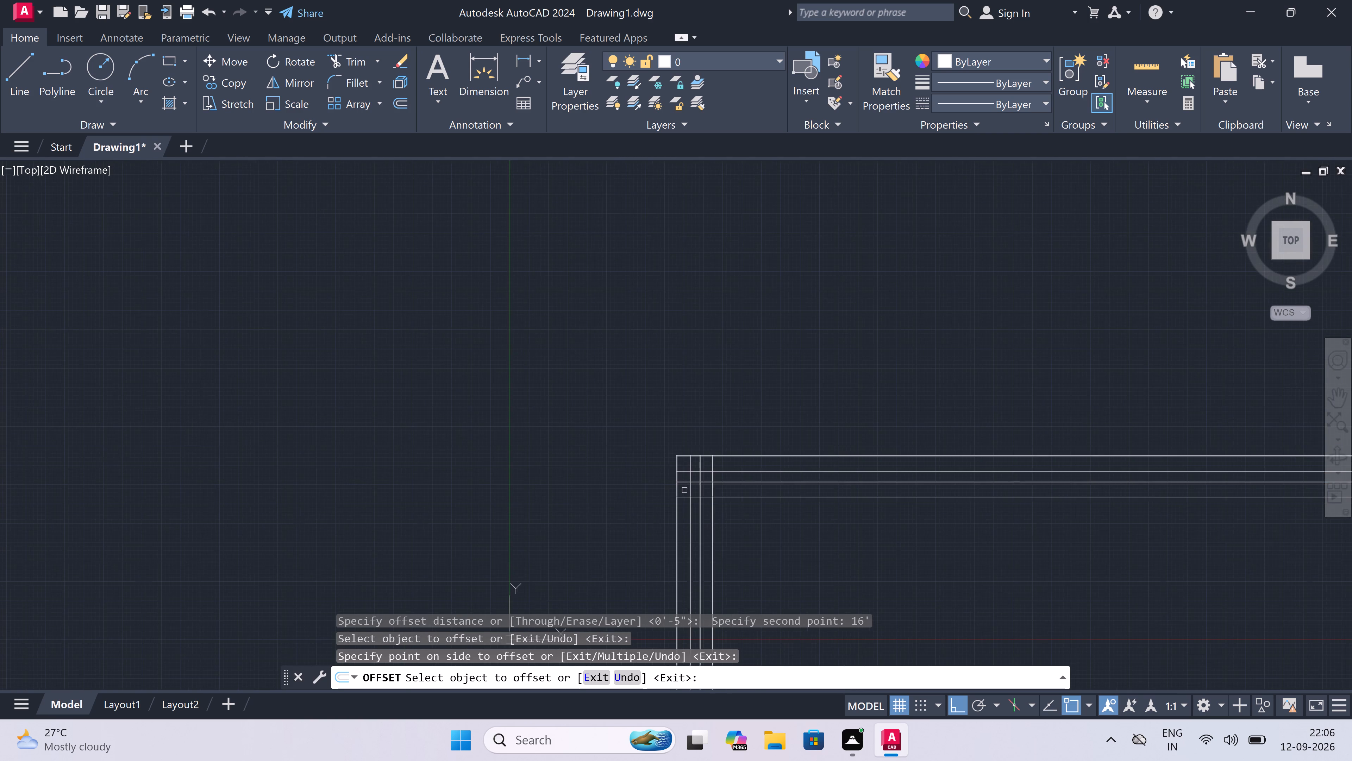
scroll(681, 499, "up", 5)
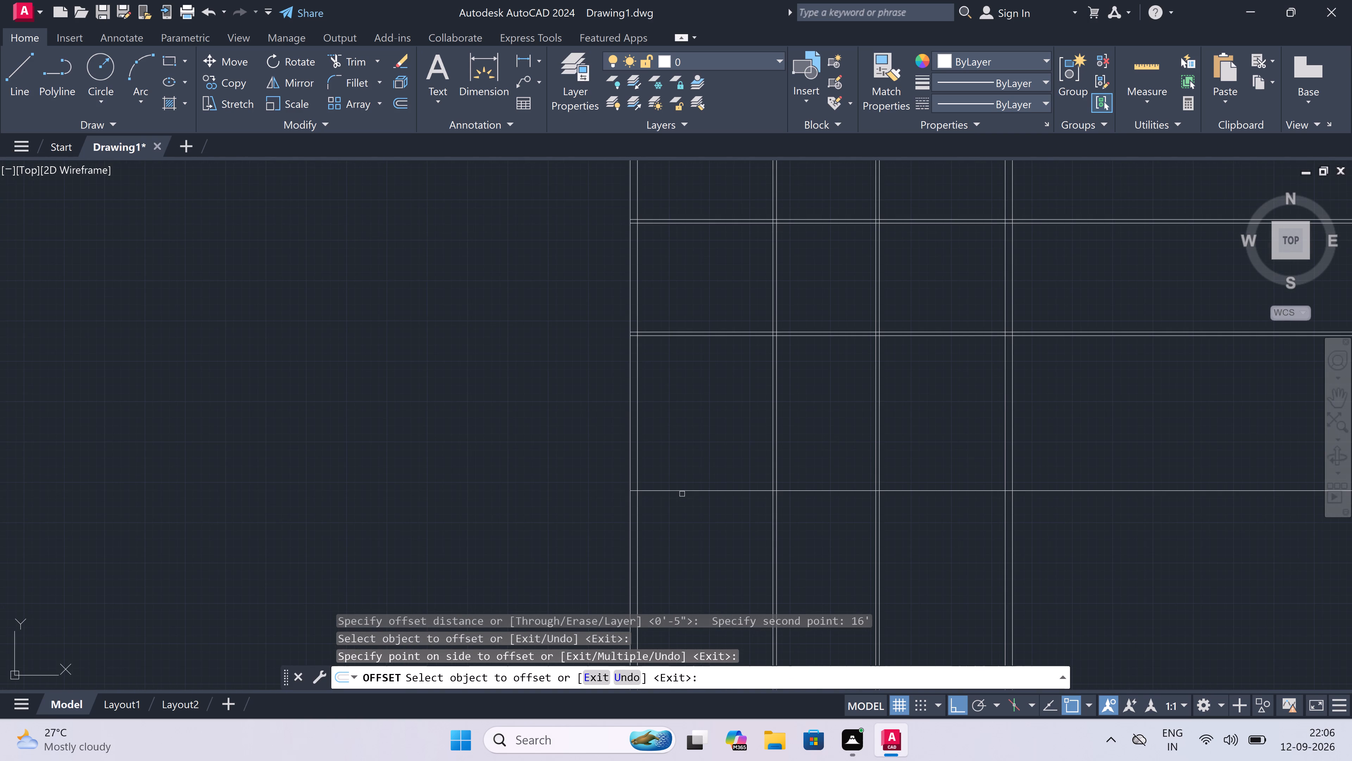
key("Escape")
Offset the new lowest horizontal line 4.5" downward to form the third horizontal partition wall.
key("space")
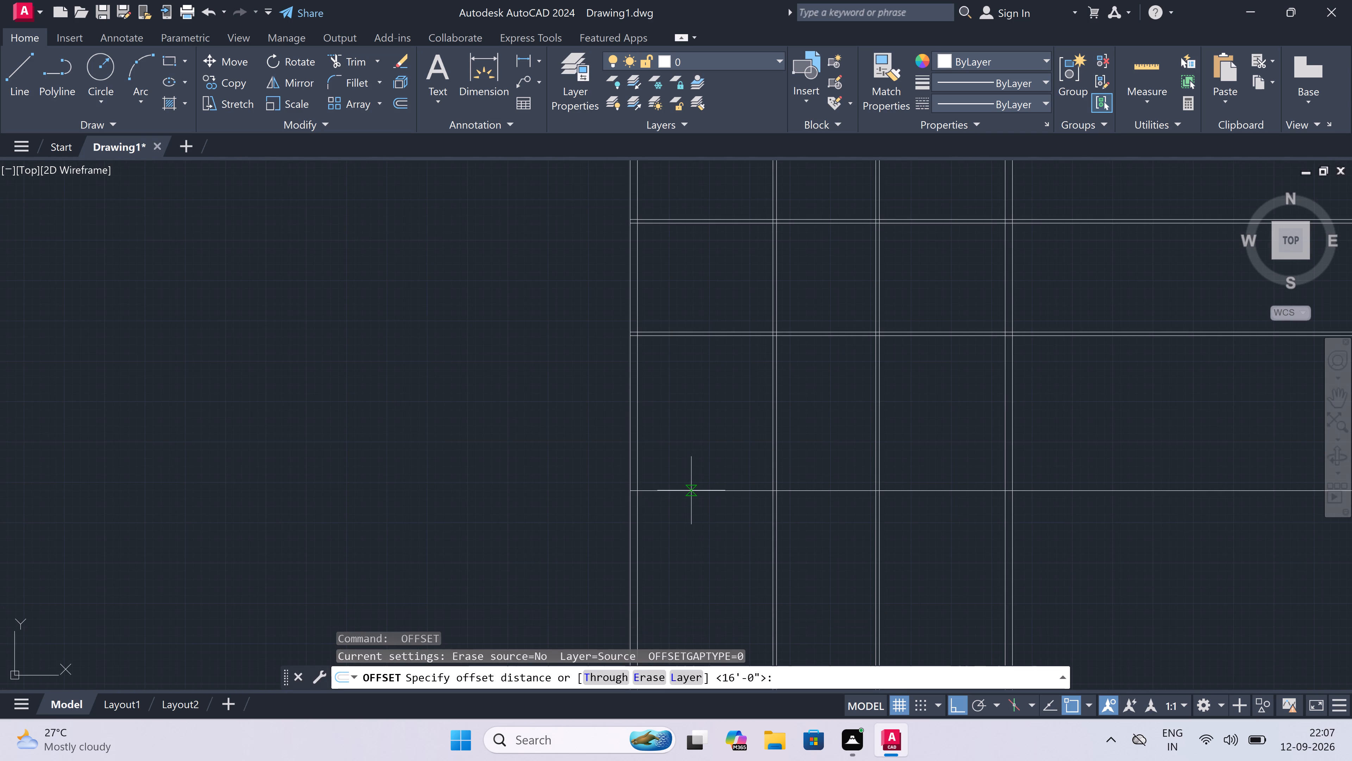
left_click_drag(691, 493, 695, 517)
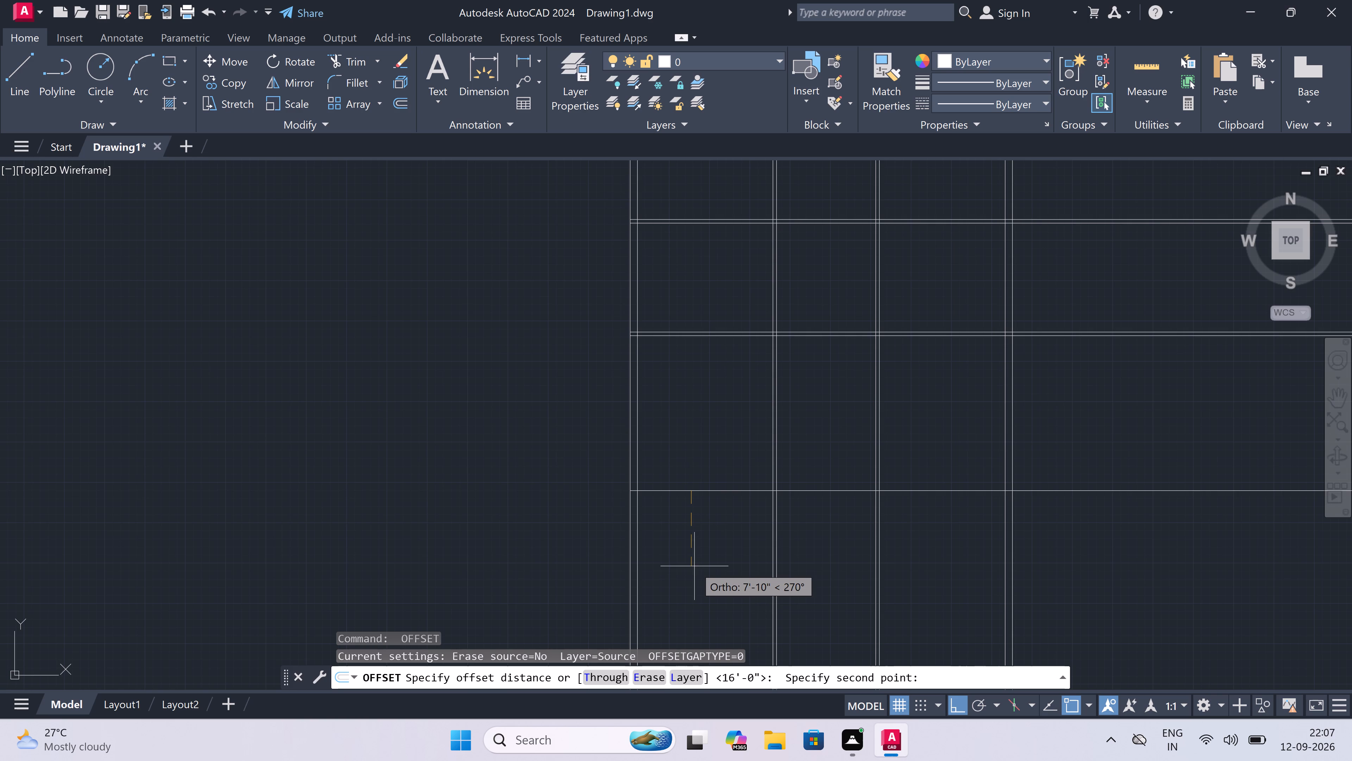
type("4.5\"")
key("space")
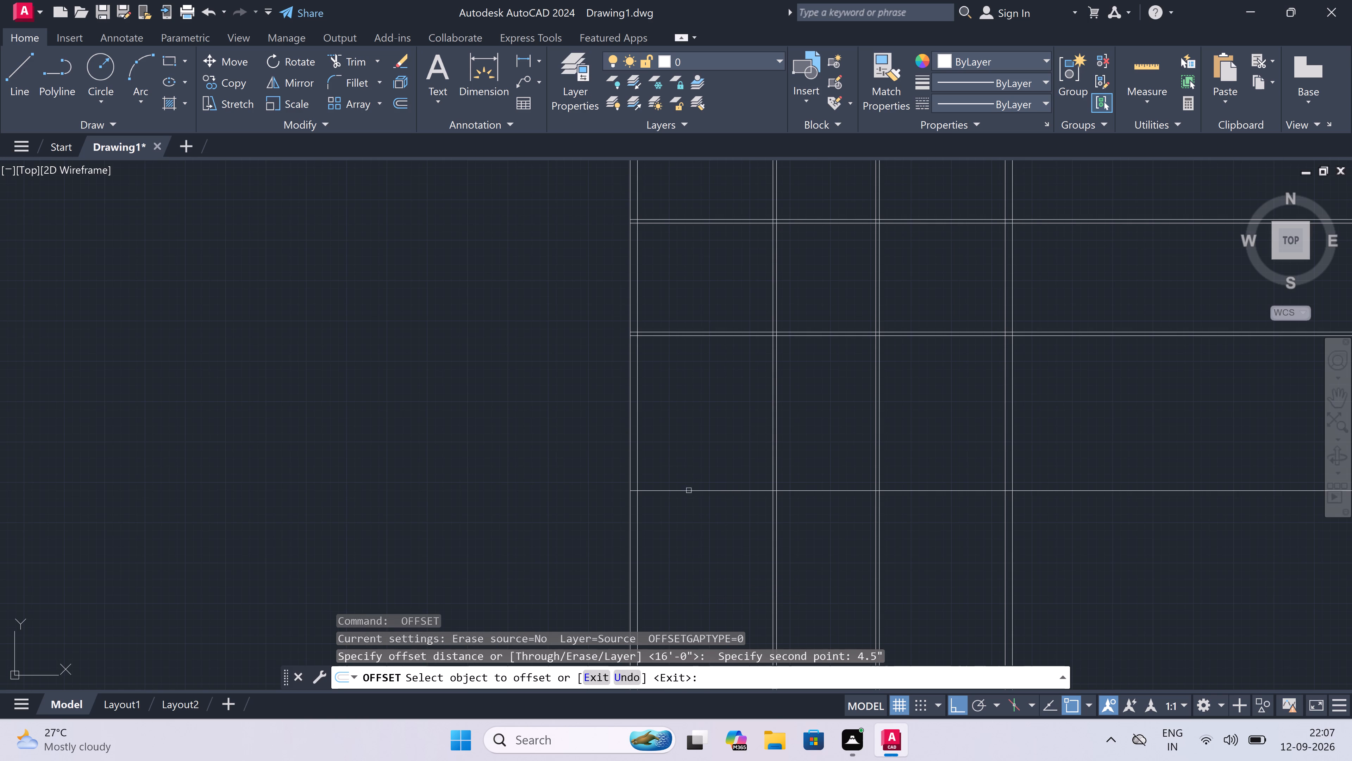
left_click_drag(688, 492, 688, 495)
left_click(688, 521)
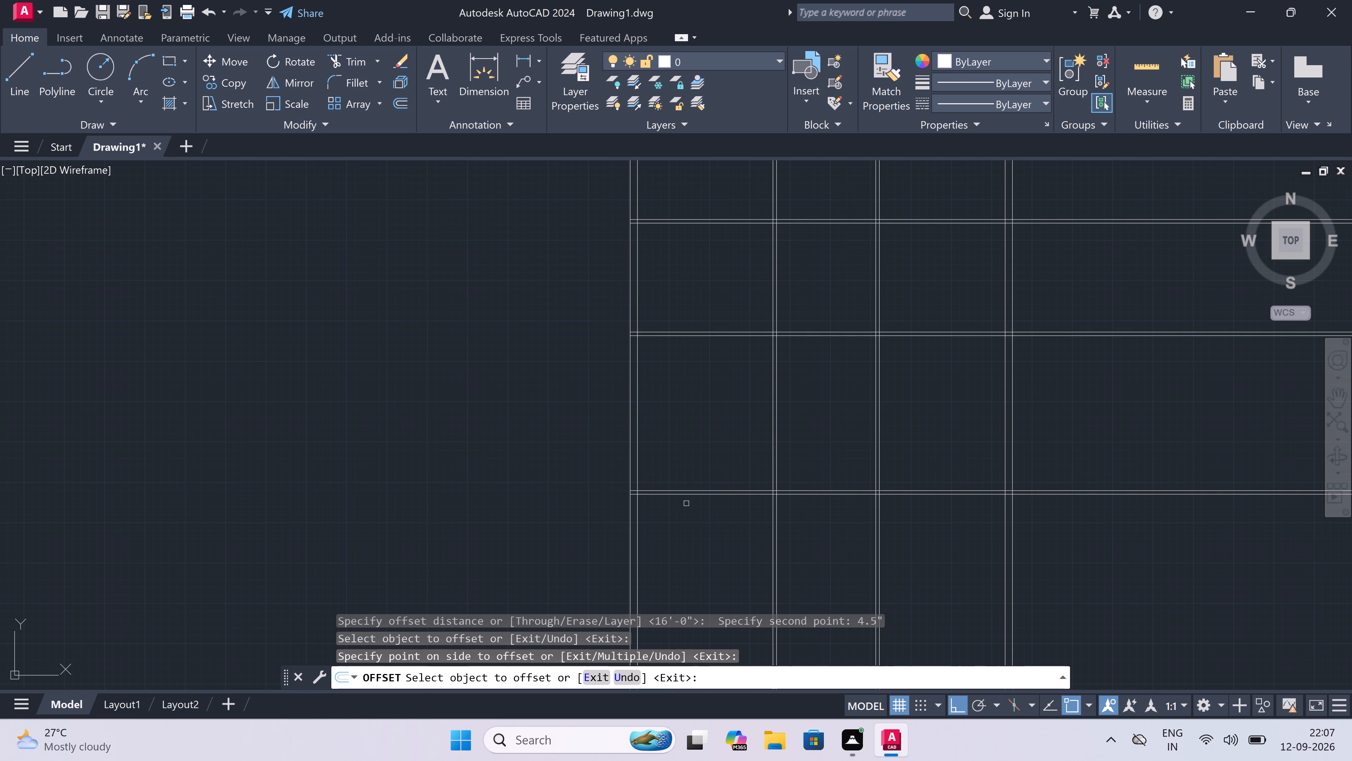
key("Escape")
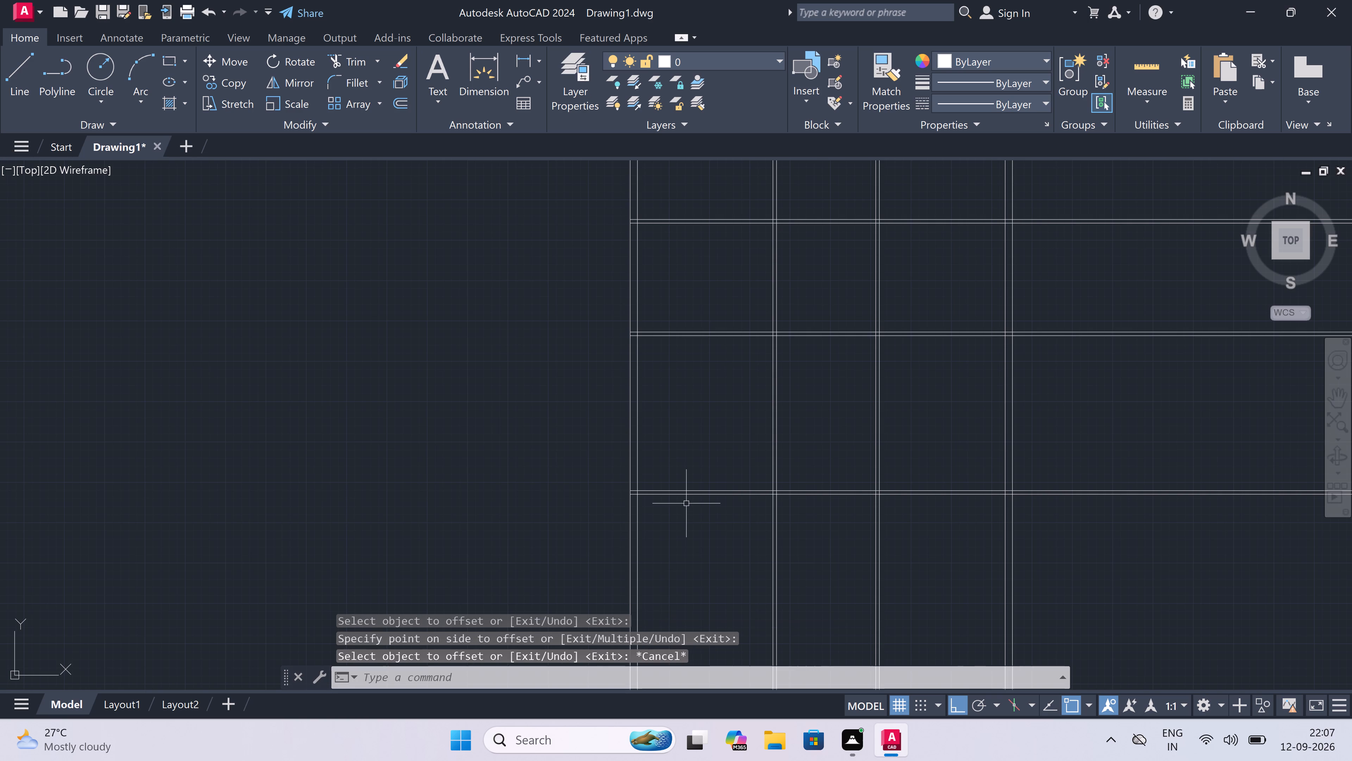
Offset the lower line of the third horizontal partition wall 18' downward.
type("o")
key("space")
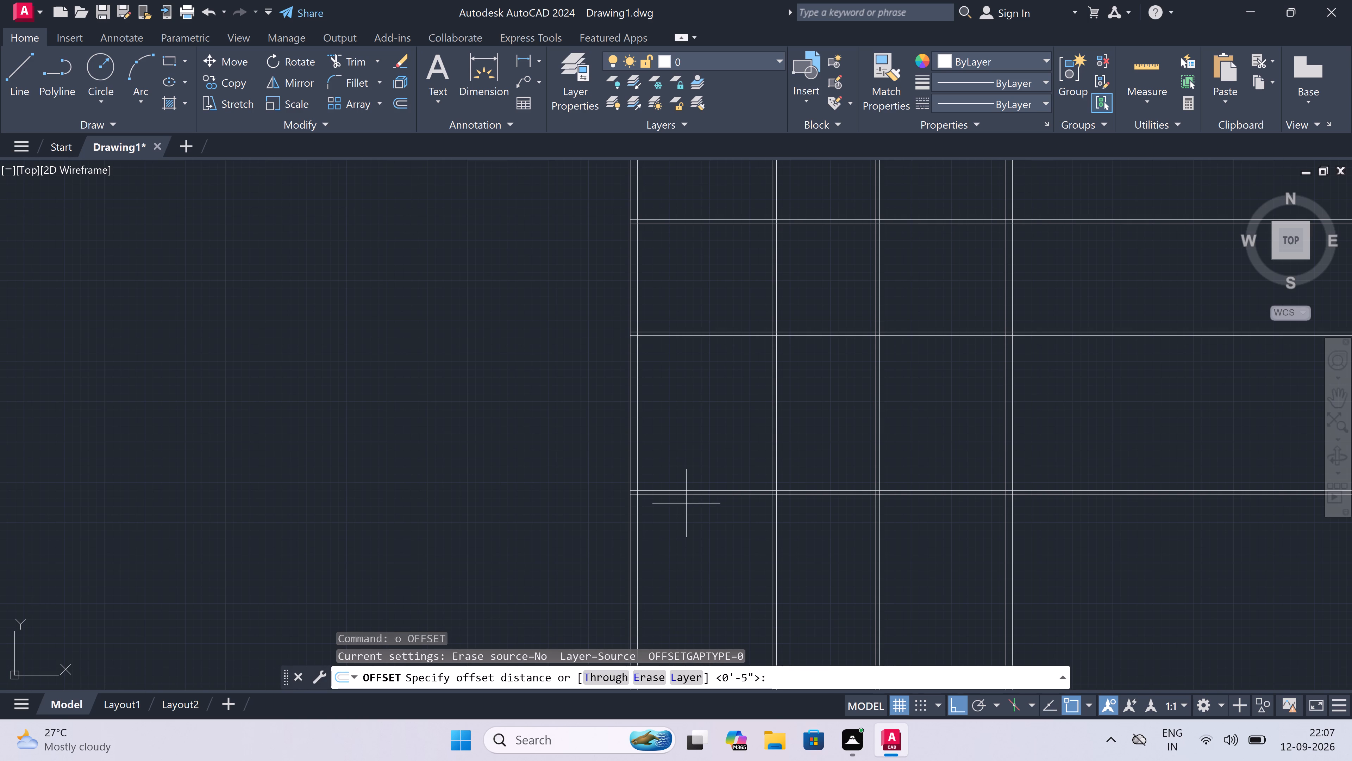
scroll(686, 495, "up", 1)
left_click_drag(686, 492, 688, 537)
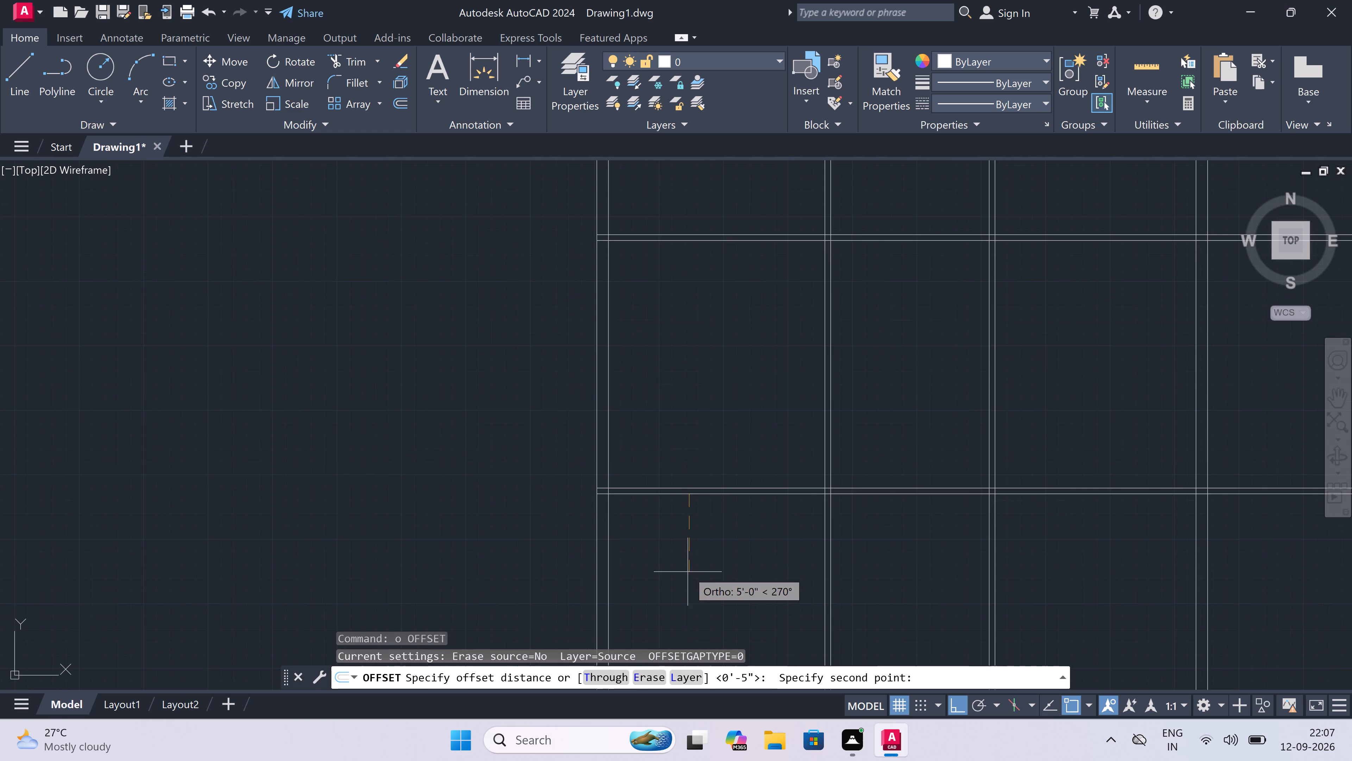
scroll(688, 569, "down", 4)
scroll(680, 598, "up", 3)
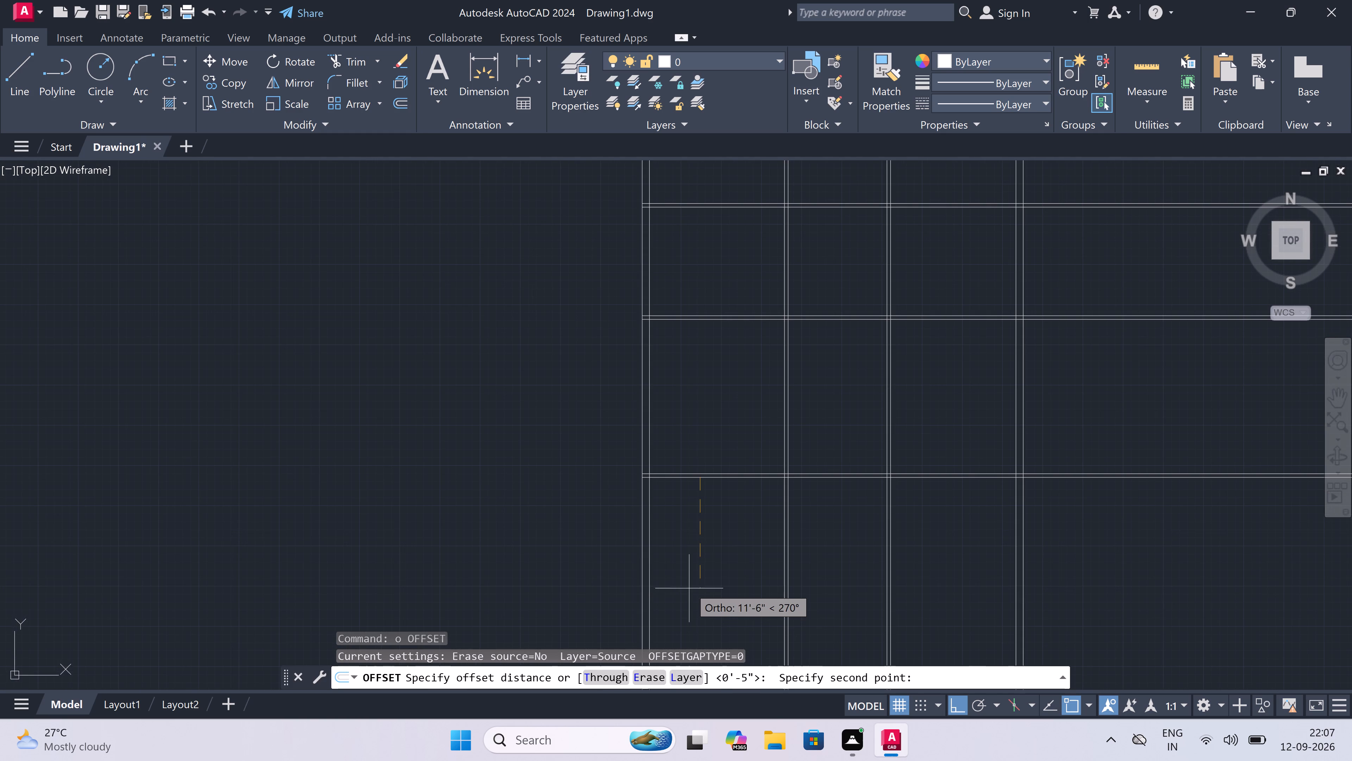
scroll(689, 586, "up", 1)
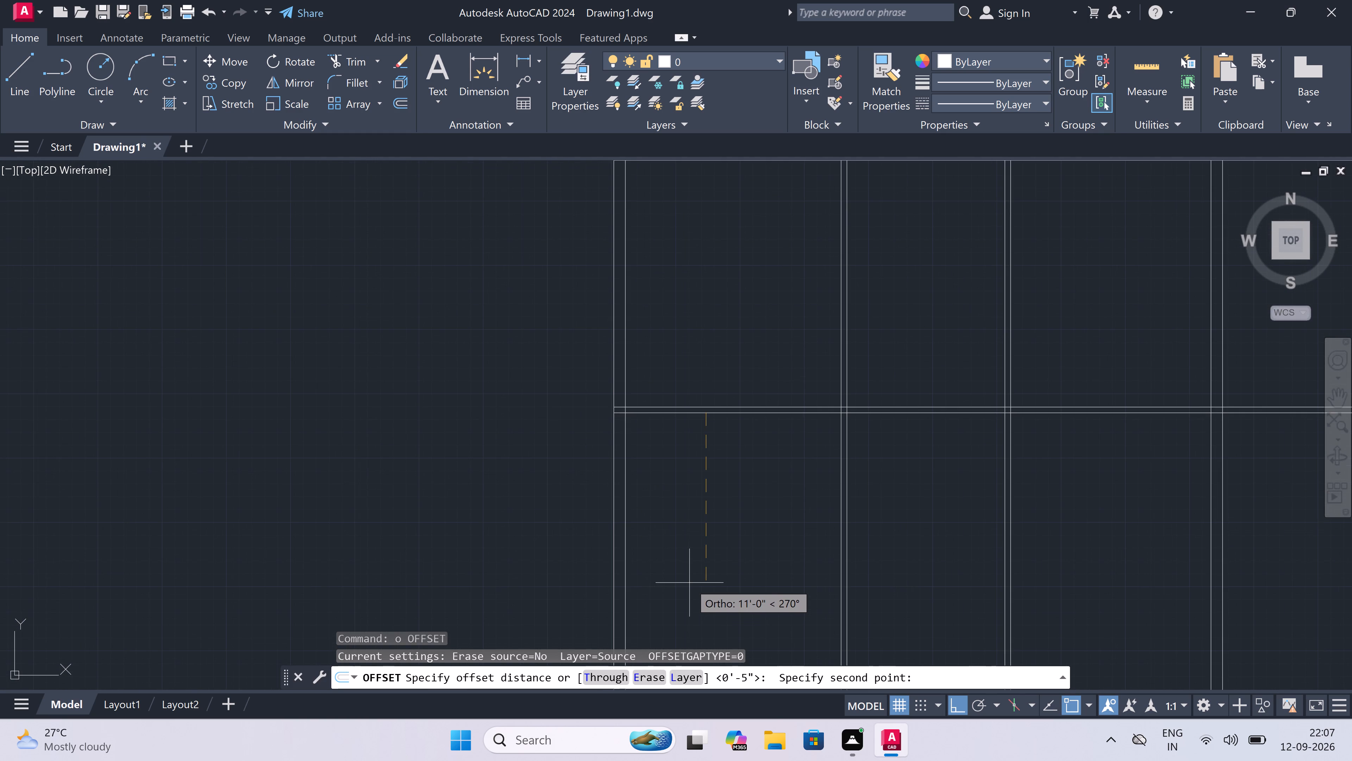
key("1")
type("8'")
key("space")
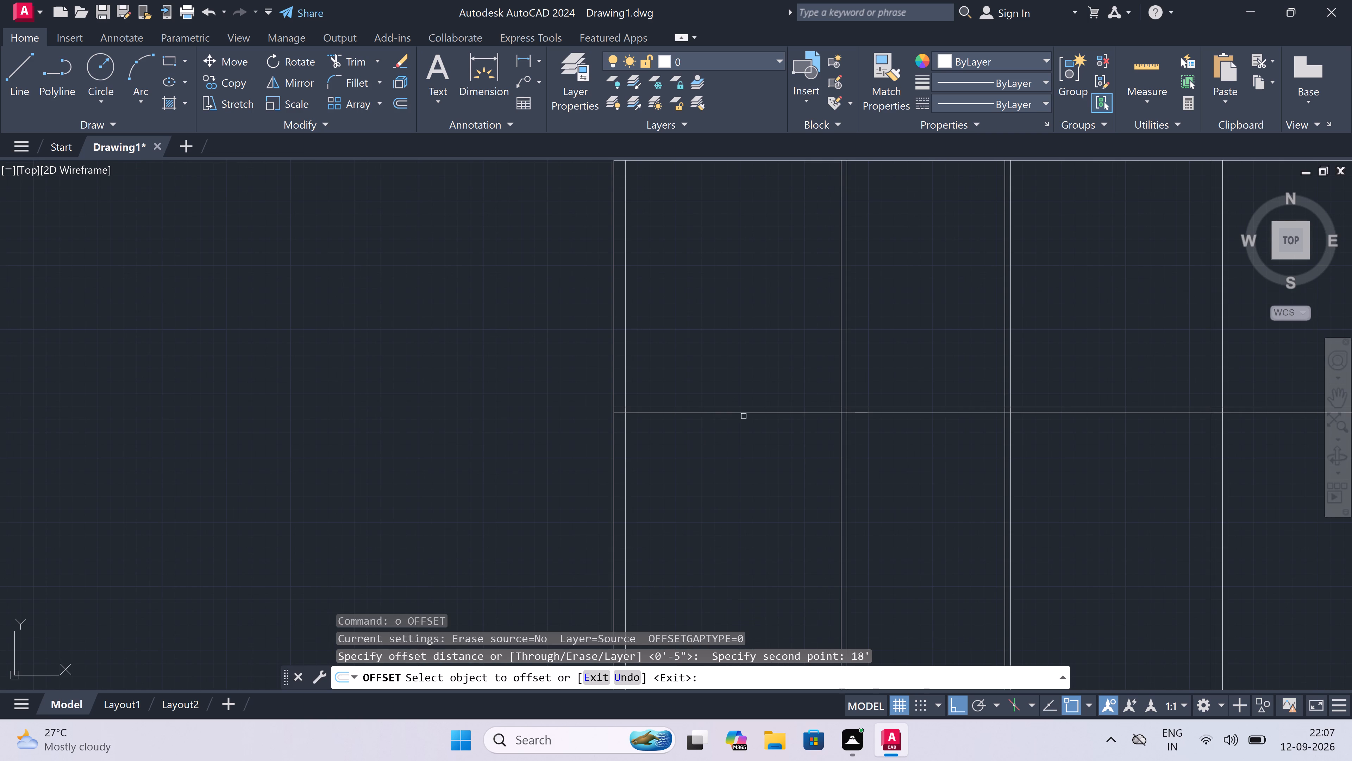
left_click_drag(744, 415, 734, 455)
left_click(731, 470)
scroll(731, 468, "down", 2)
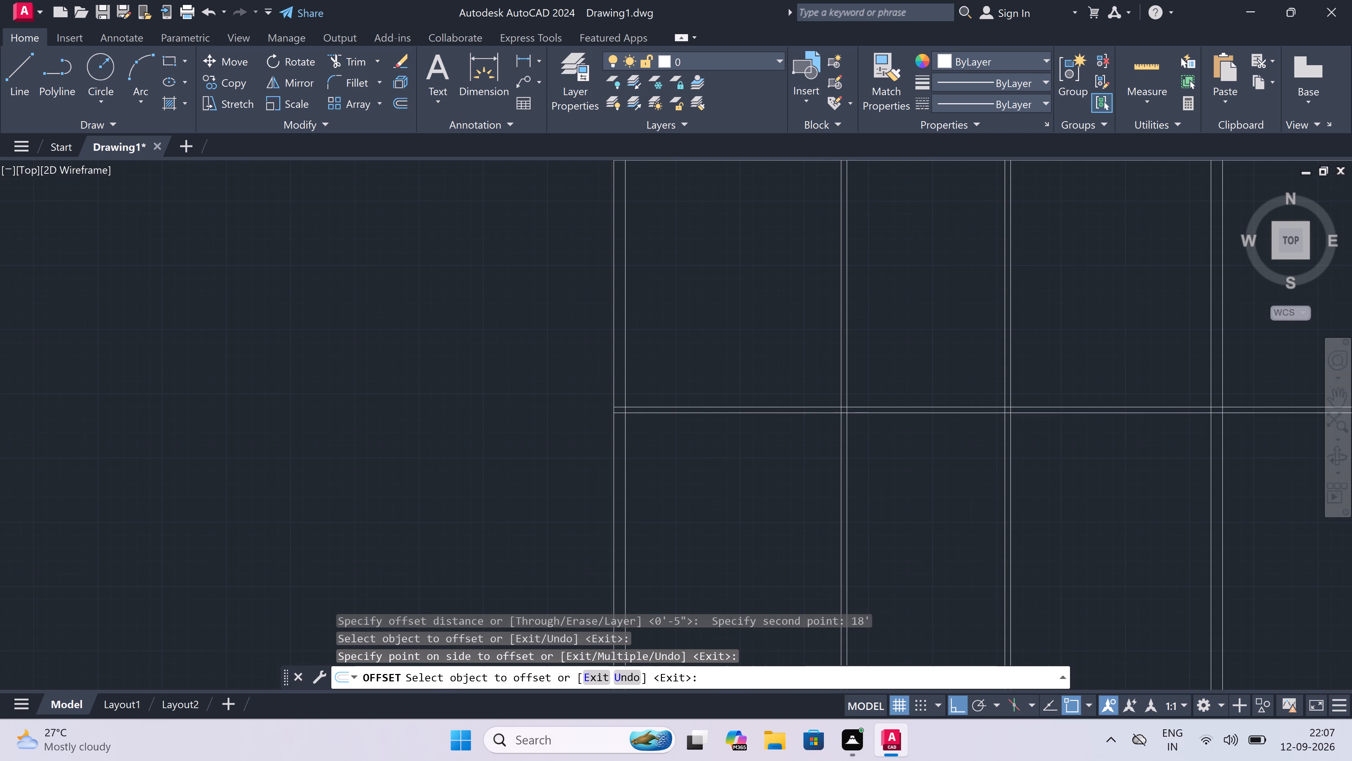
scroll(731, 468, "down", 3)
scroll(731, 490, "up", 4)
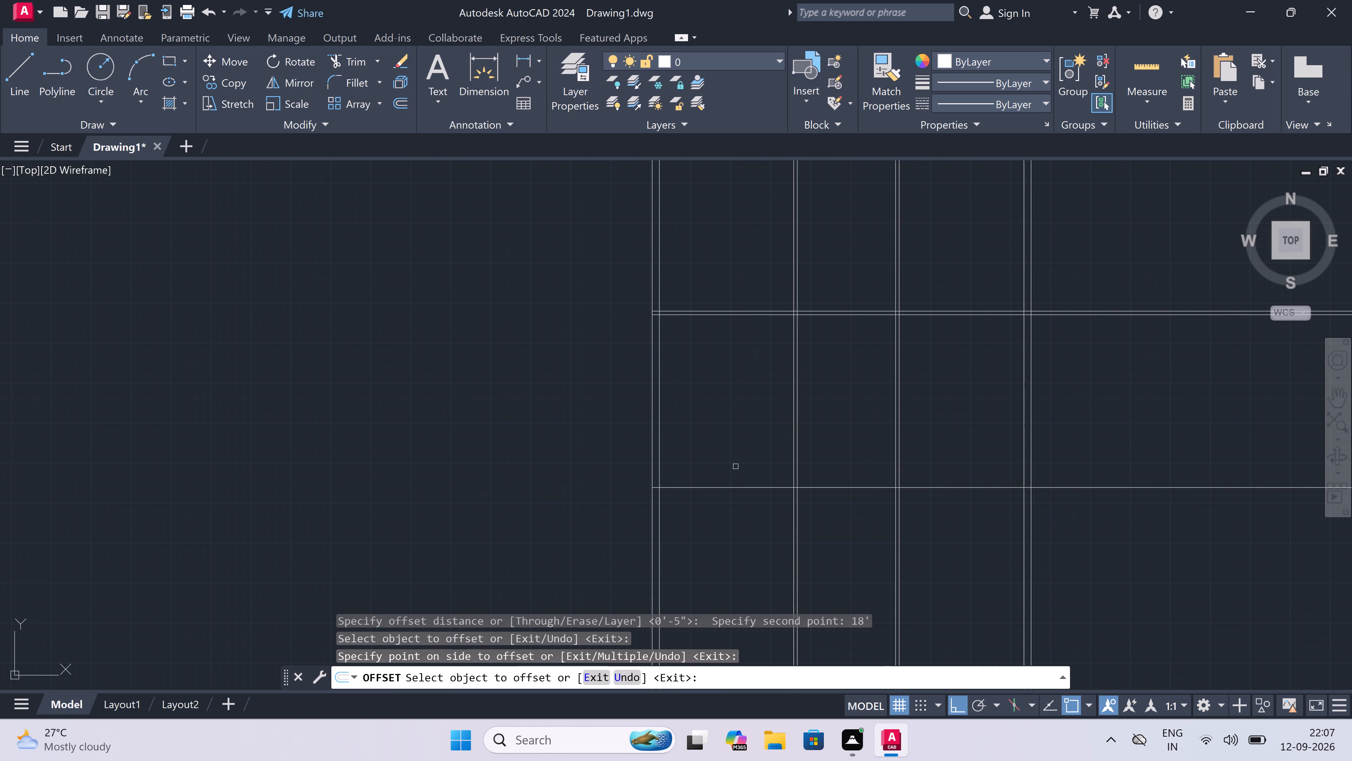
key("Escape")
Offset the new lowest horizontal line 9" downward to form the bottom outer wall.
type("o")
key("space")
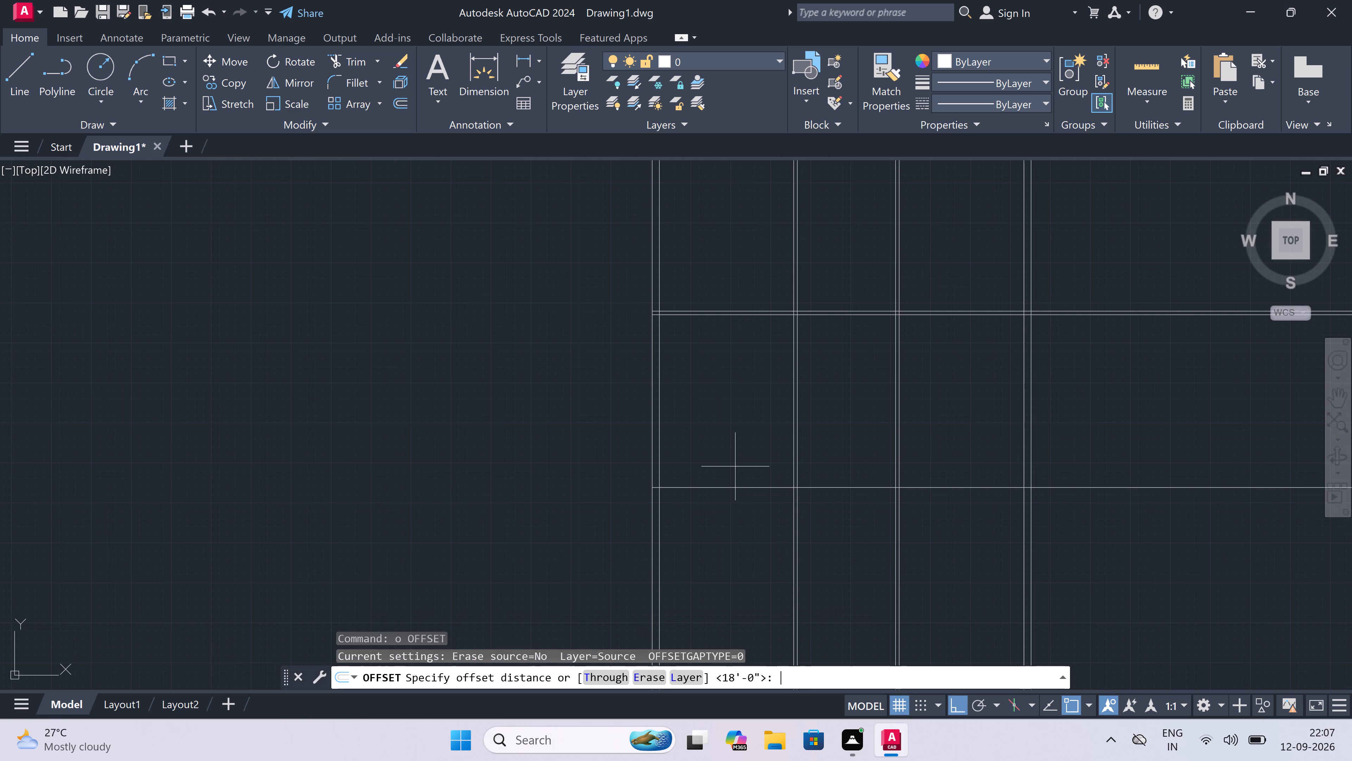
left_click(737, 490)
type("9\"")
key("space")
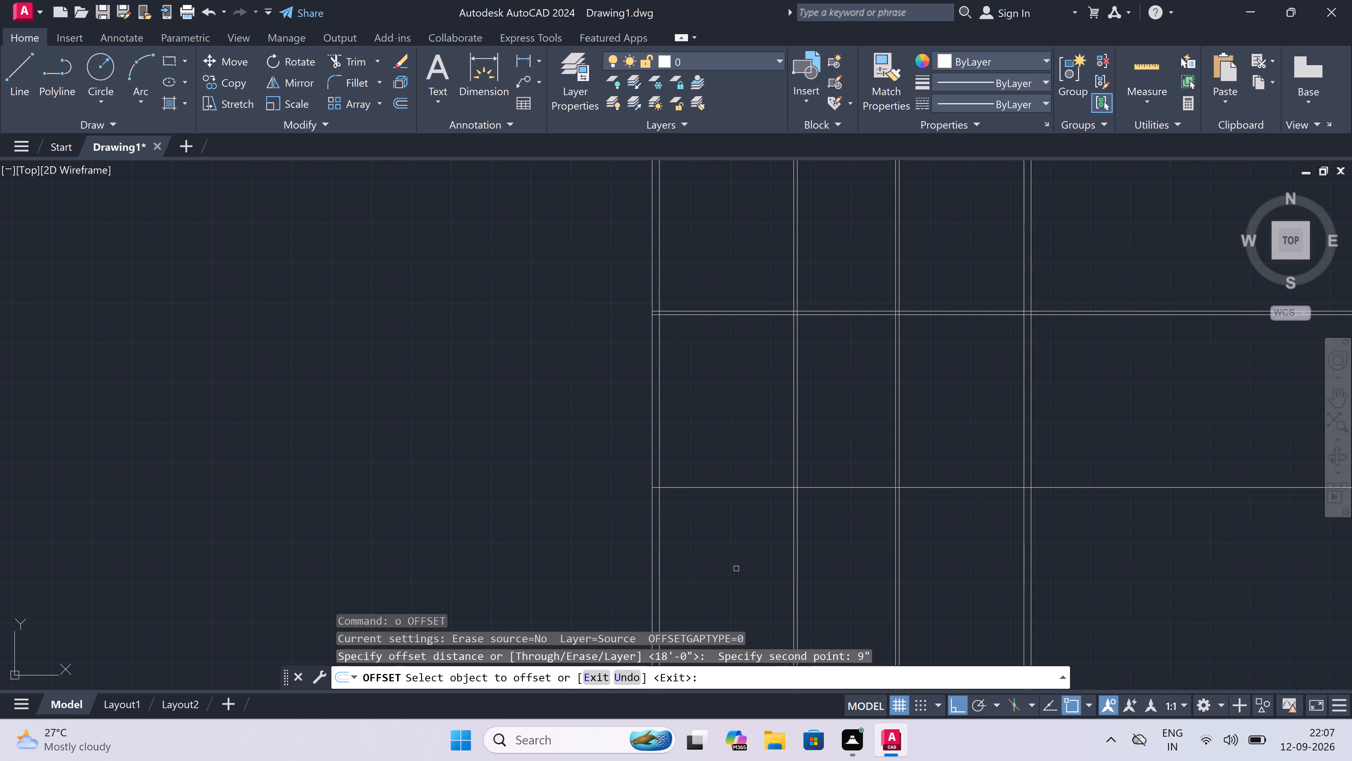
left_click_drag(735, 489, 735, 507)
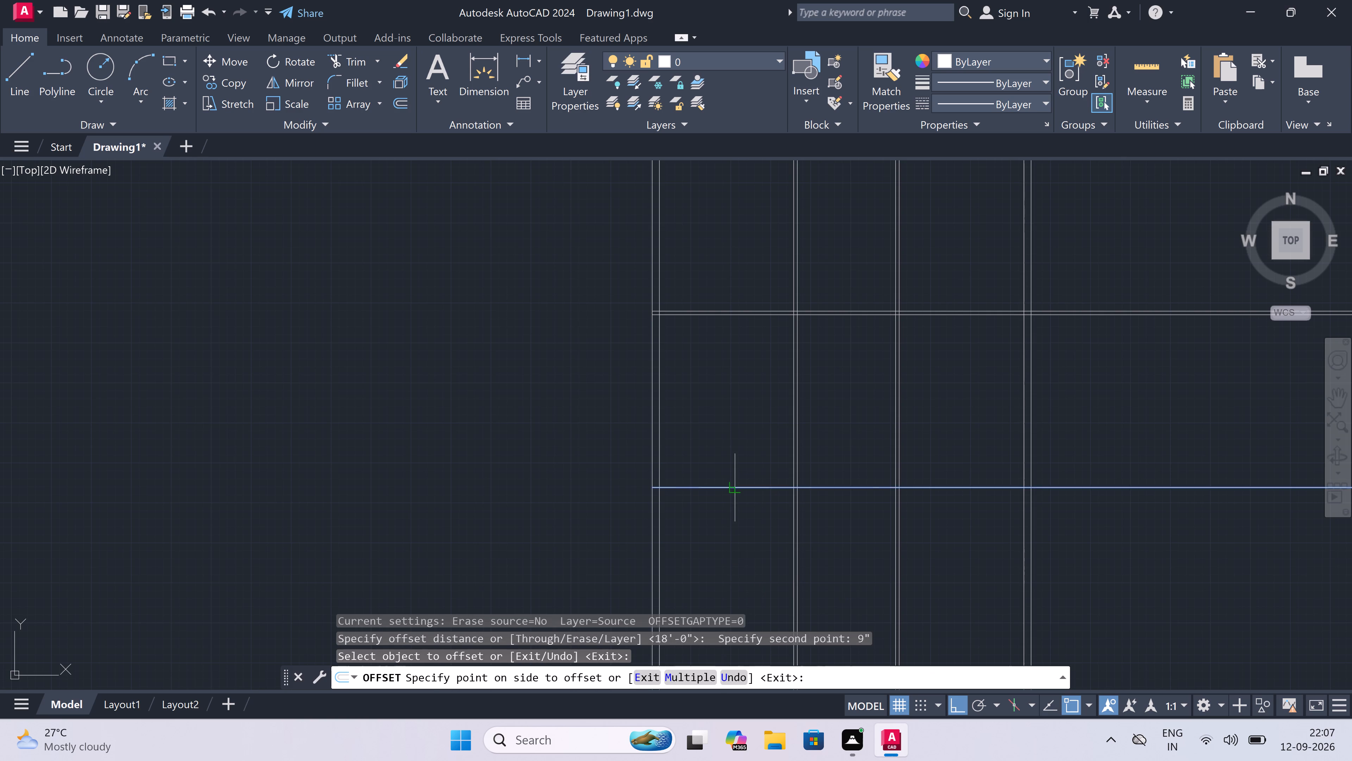
left_click(732, 522)
scroll(732, 520, "up", 2)
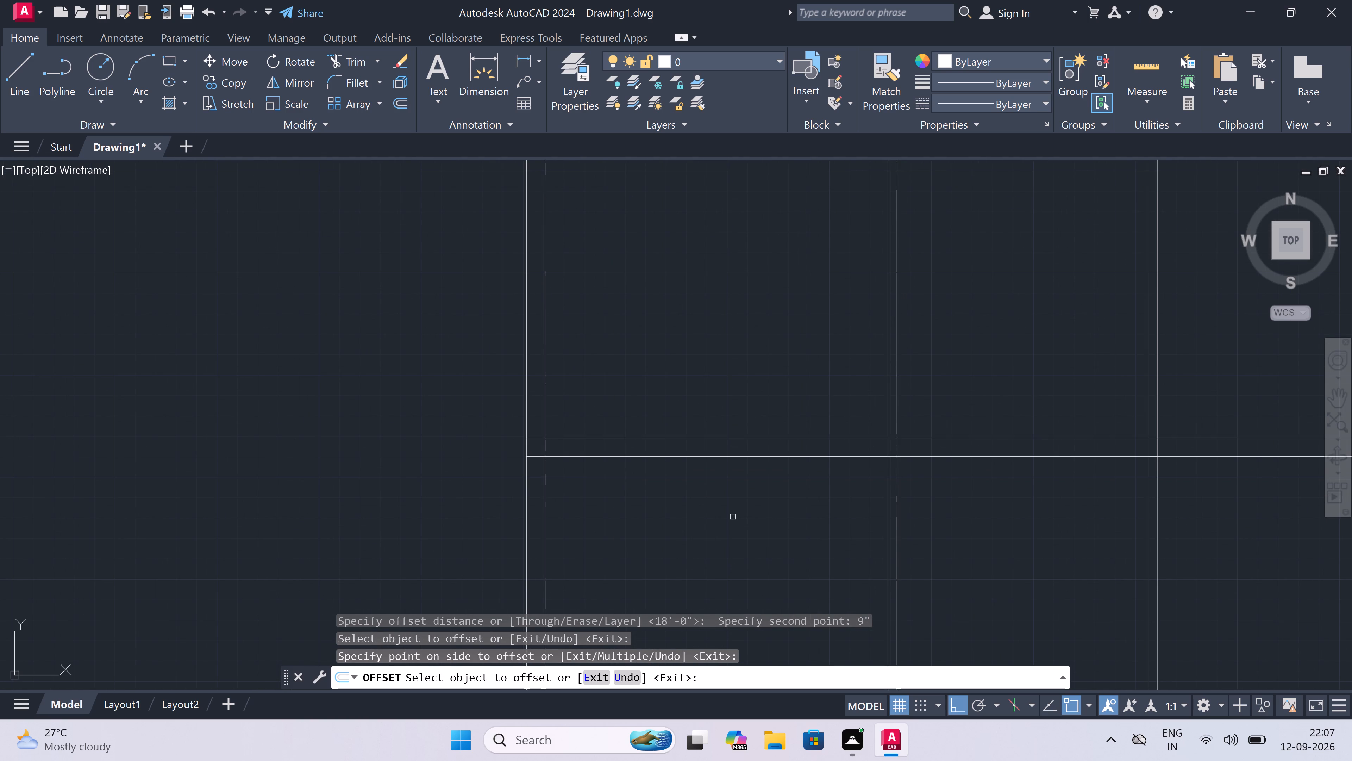
key("Escape")
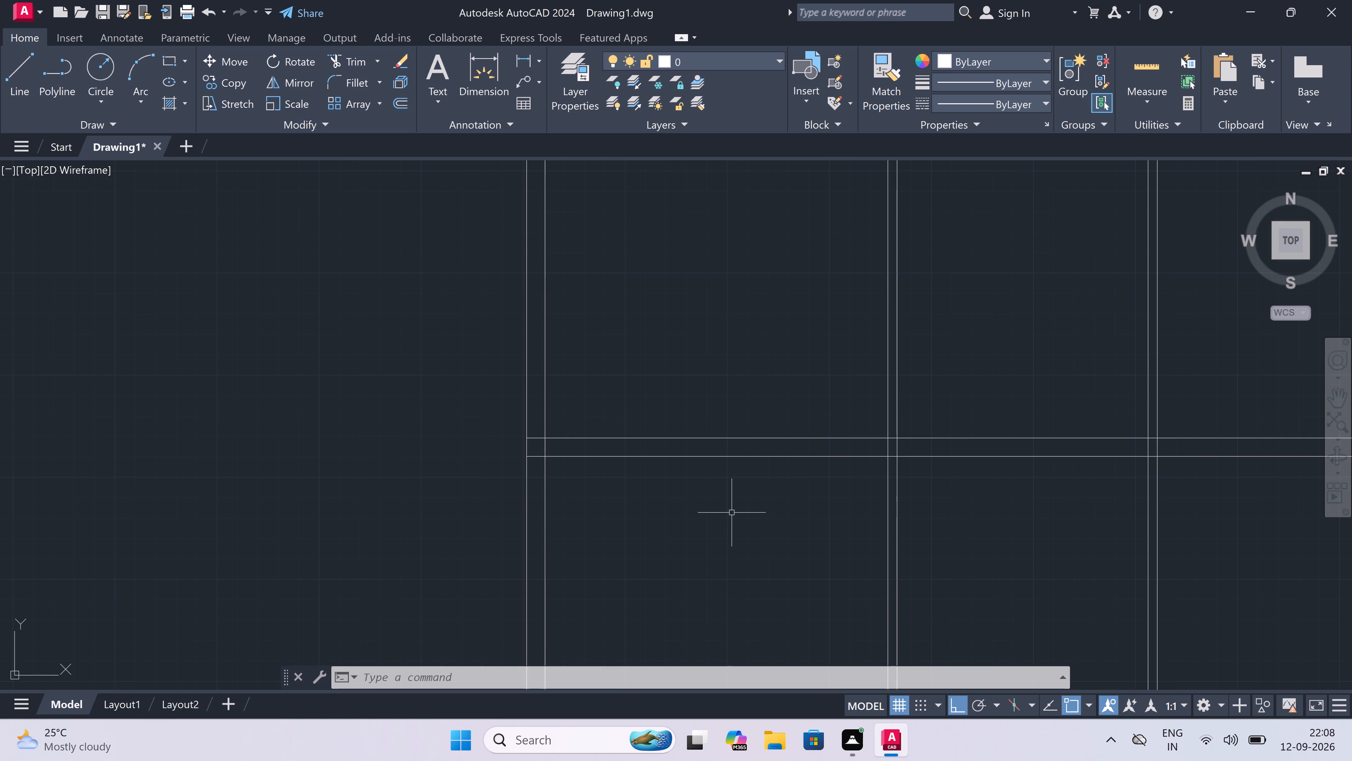
key("Escape")
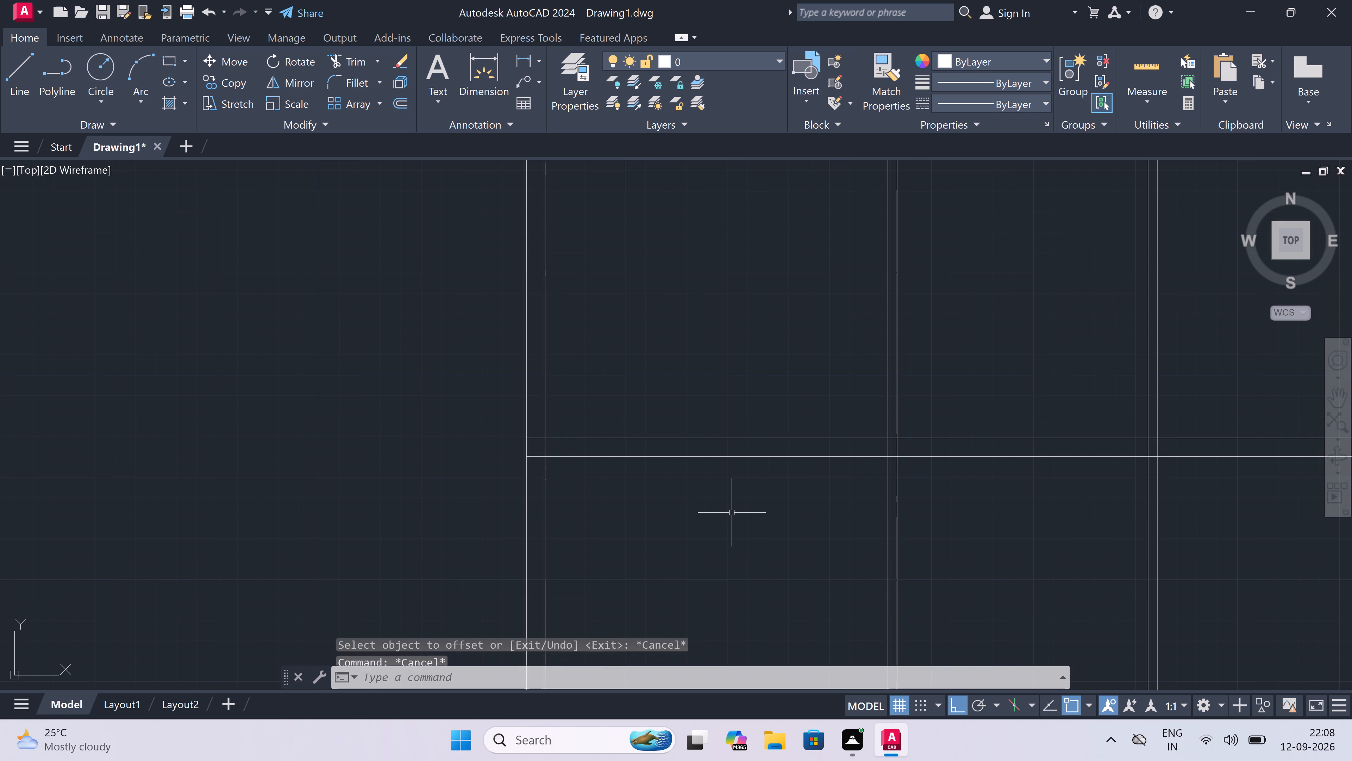
Trim all the horizontal wall lines that extend beyond the right outer wall with a fence across them.
scroll(721, 506, "down", 3)
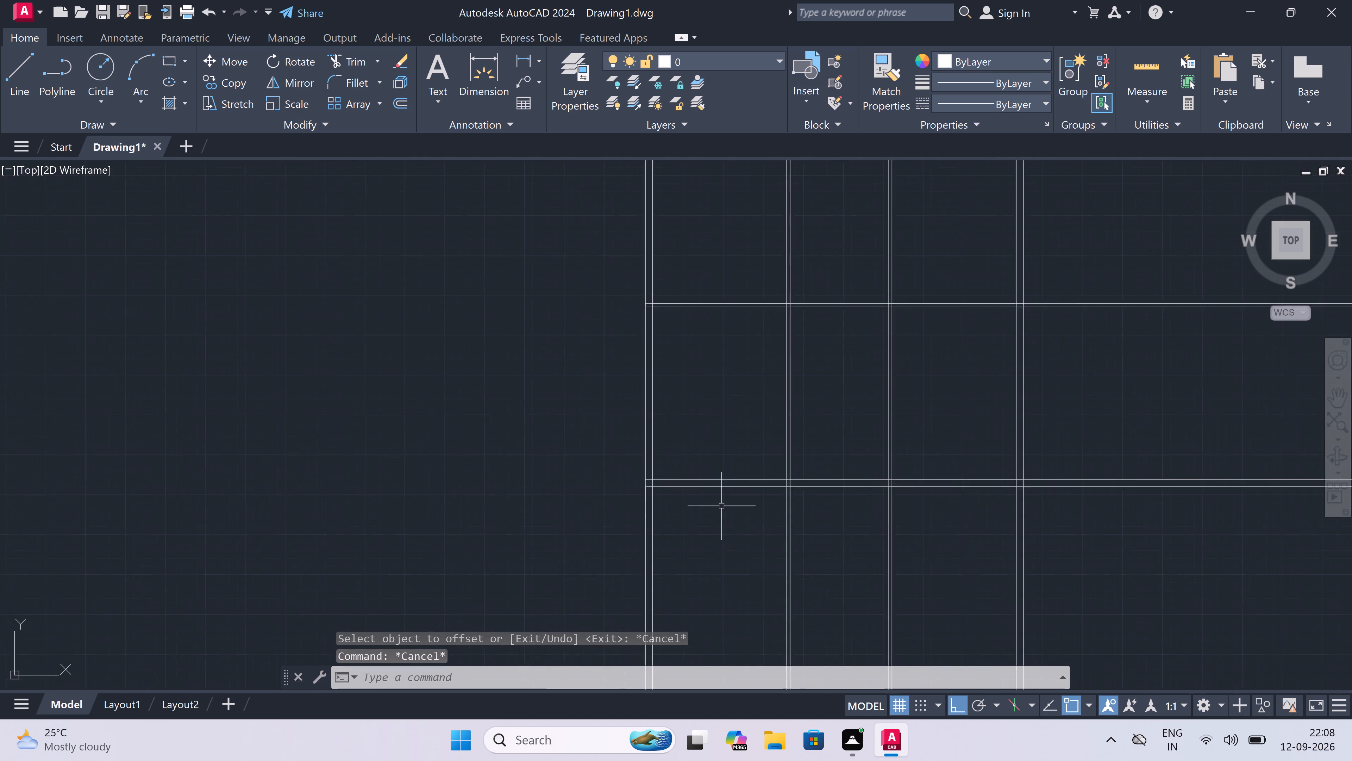
scroll(721, 505, "down", 1)
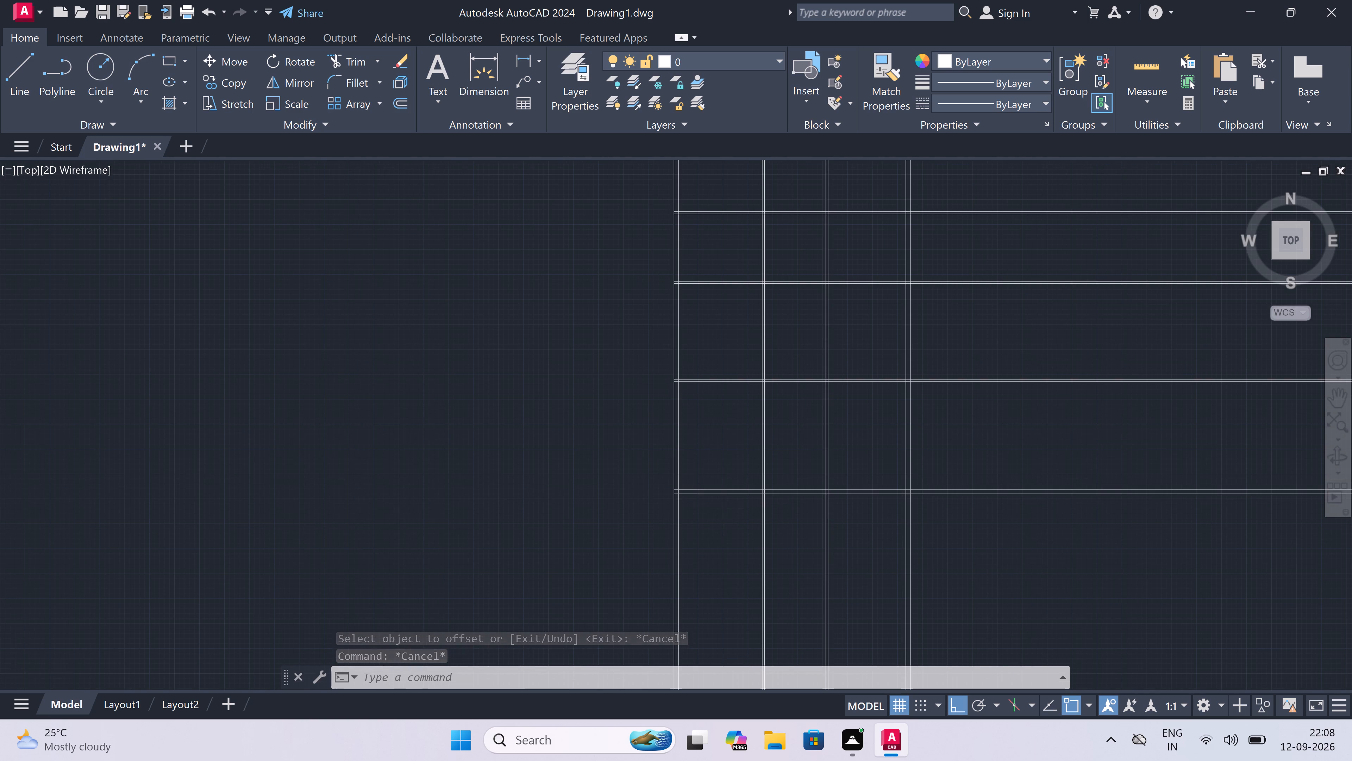
scroll(682, 271, "up", 2)
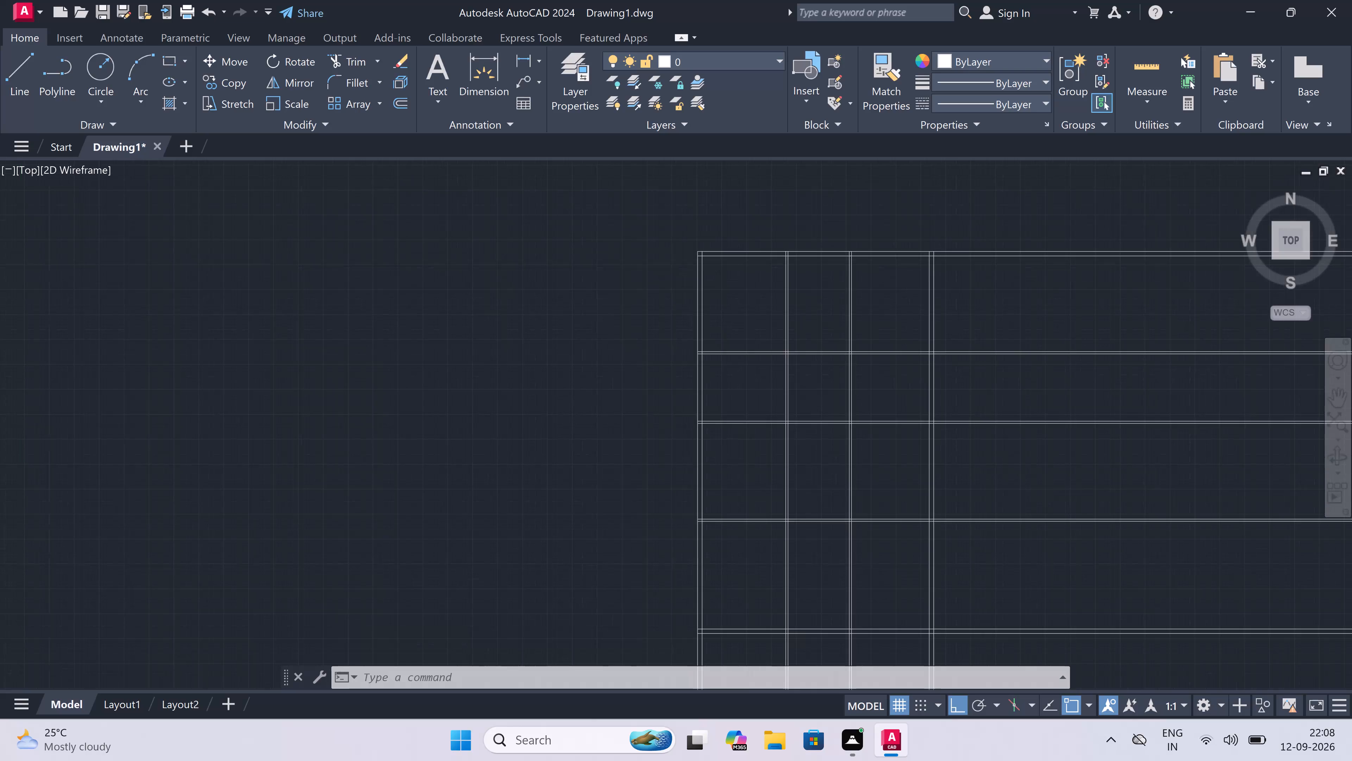
scroll(691, 264, "down", 3)
scroll(773, 257, "up", 3)
scroll(773, 257, "down", 3)
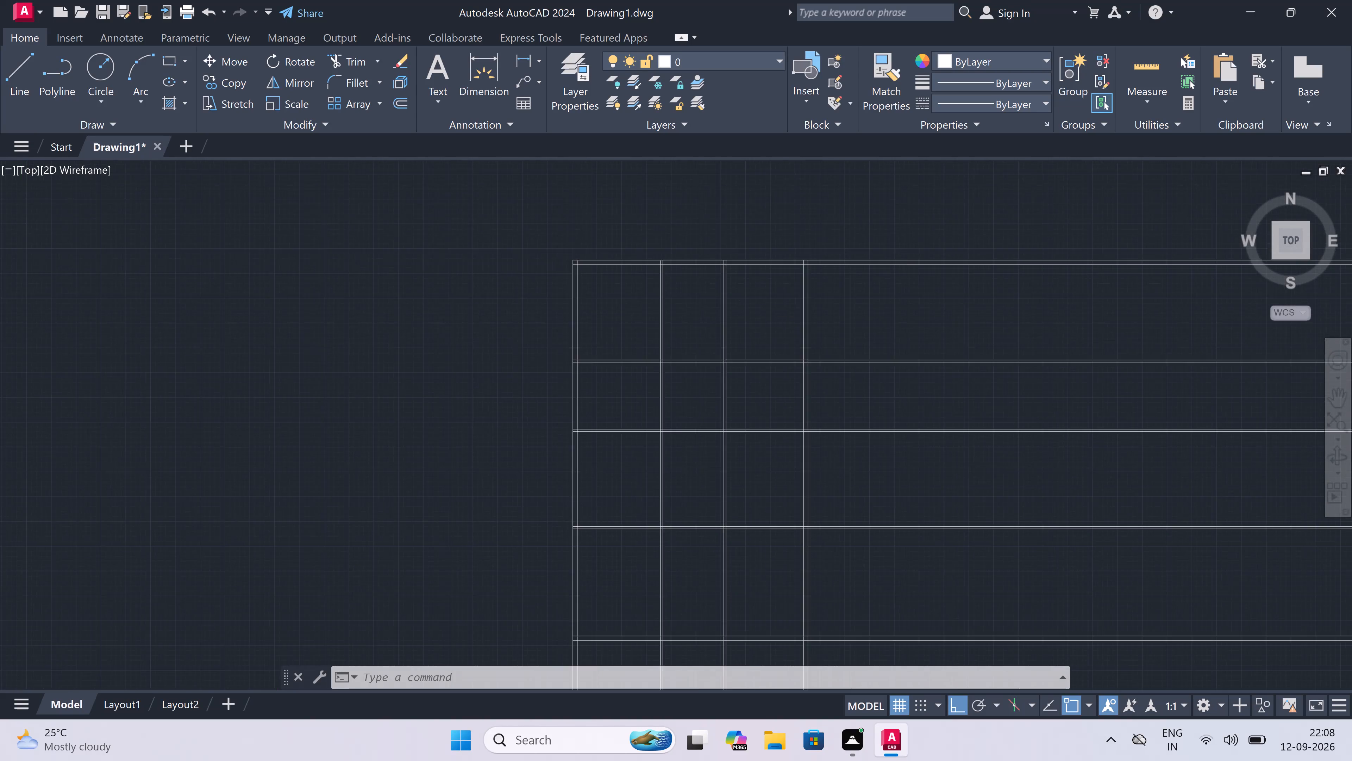
scroll(828, 310, "up", 3)
scroll(813, 314, "down", 2)
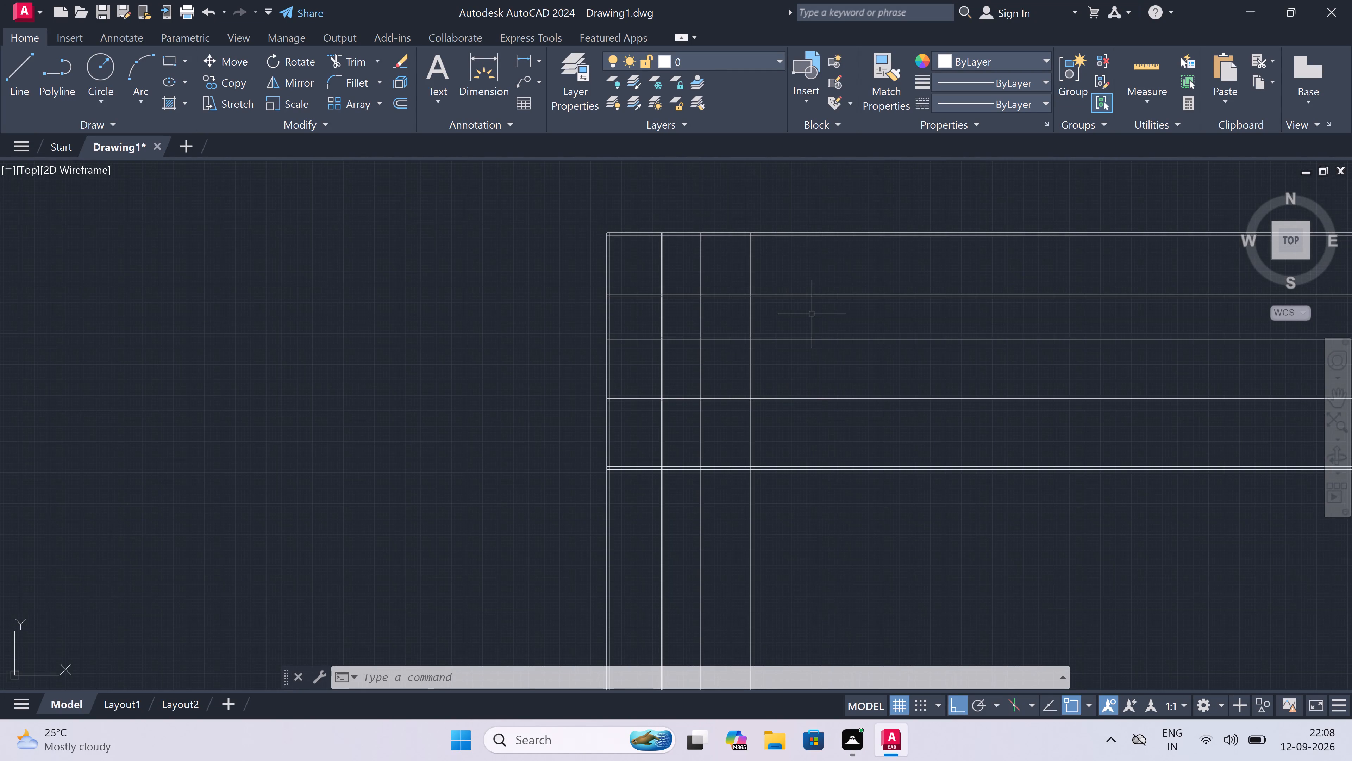
type("tr")
key("space")
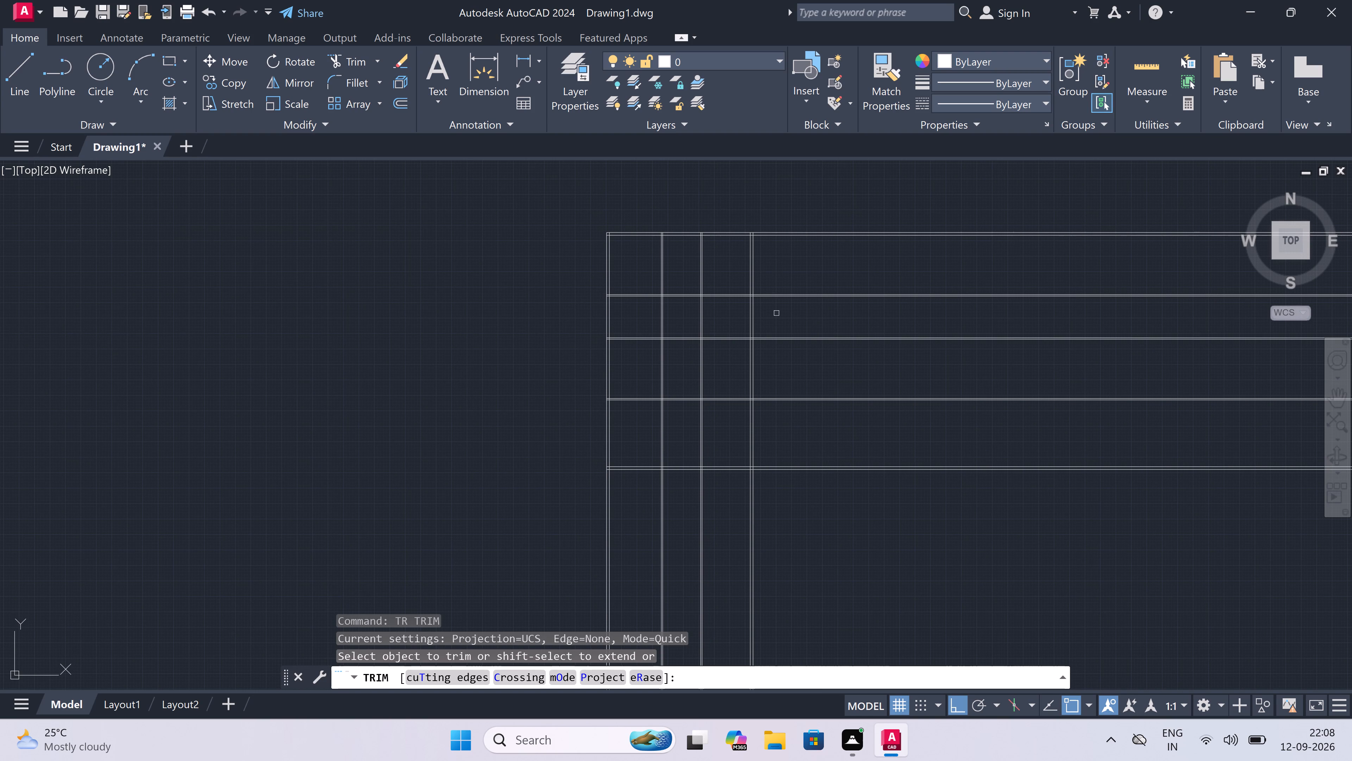
left_click_drag(815, 564, 816, 534)
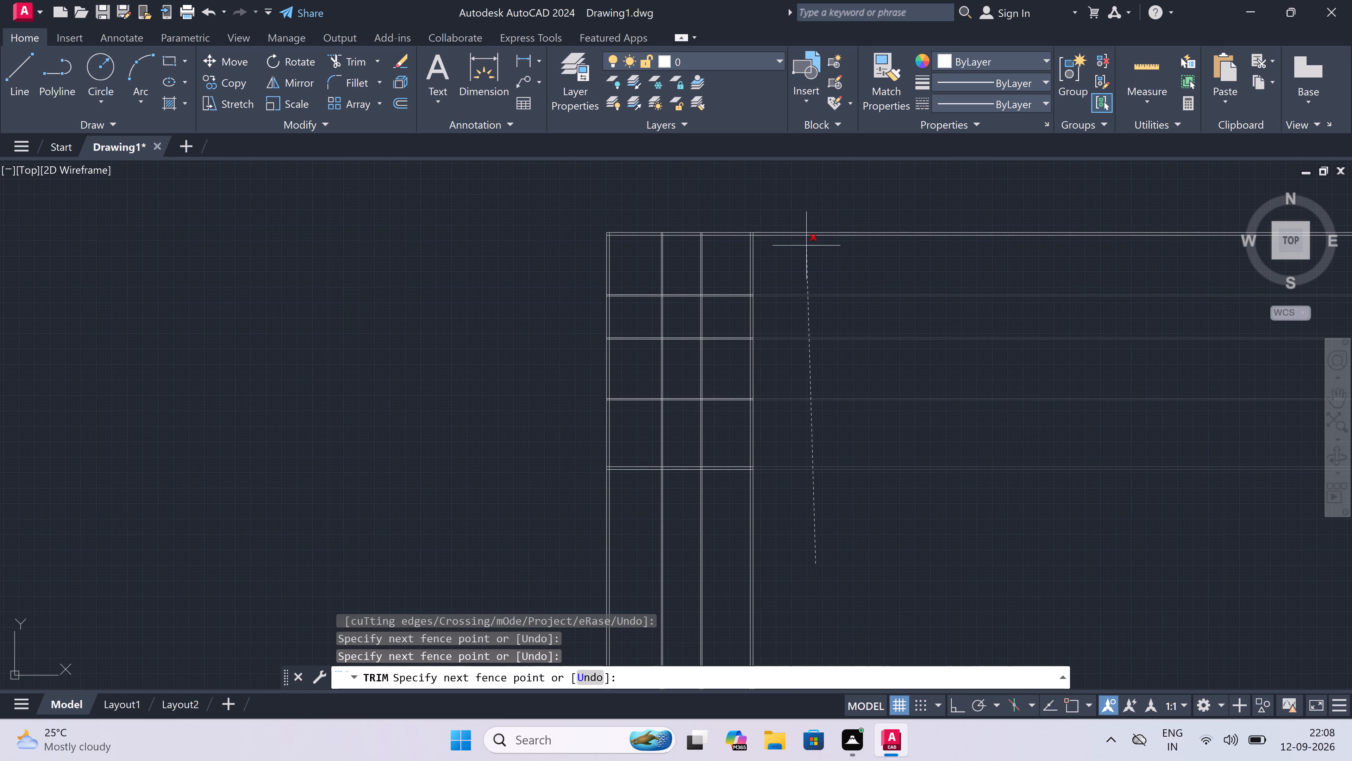
left_click(807, 219)
Trim all the vertical wall lines that extend below the bottom outer wall with a fence across them.
left_click_drag(815, 537, 778, 537)
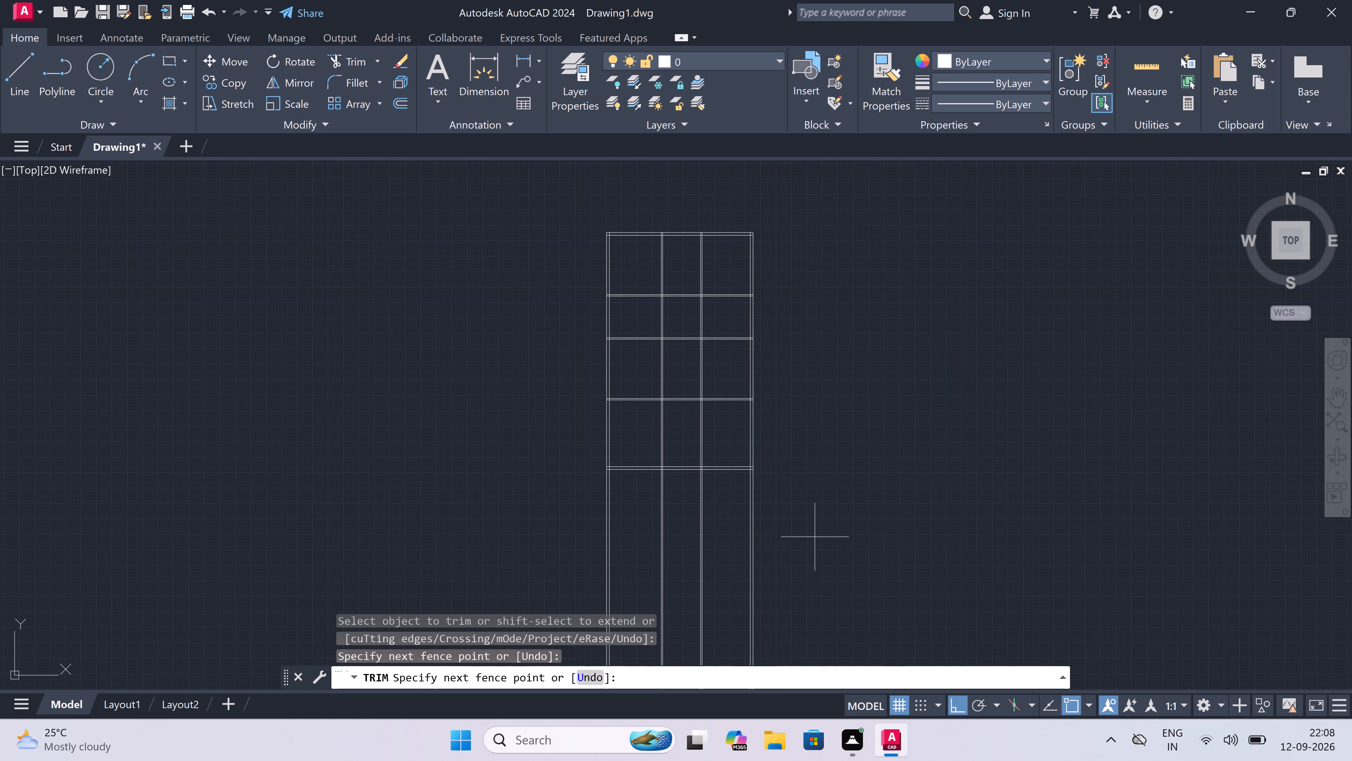
left_click_drag(490, 514, 546, 520)
left_click(884, 500)
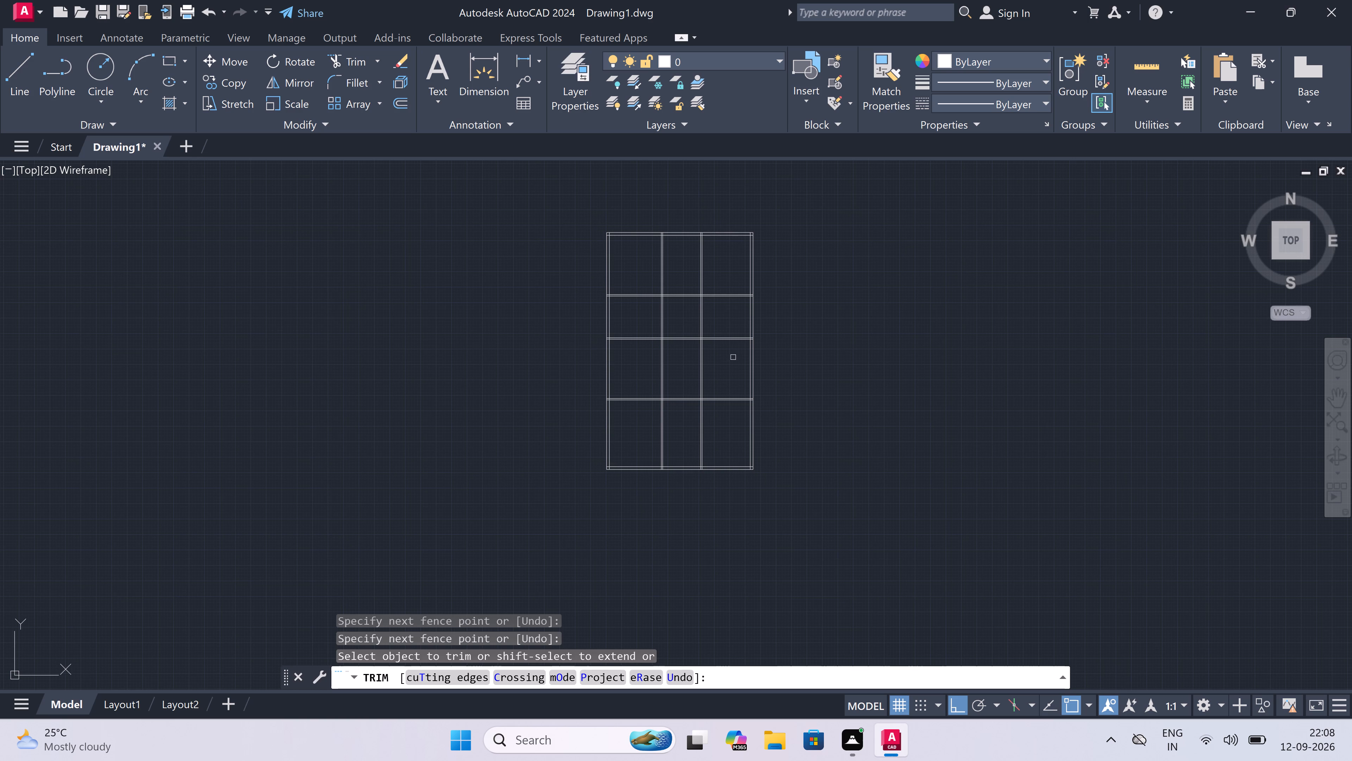
key("Escape")
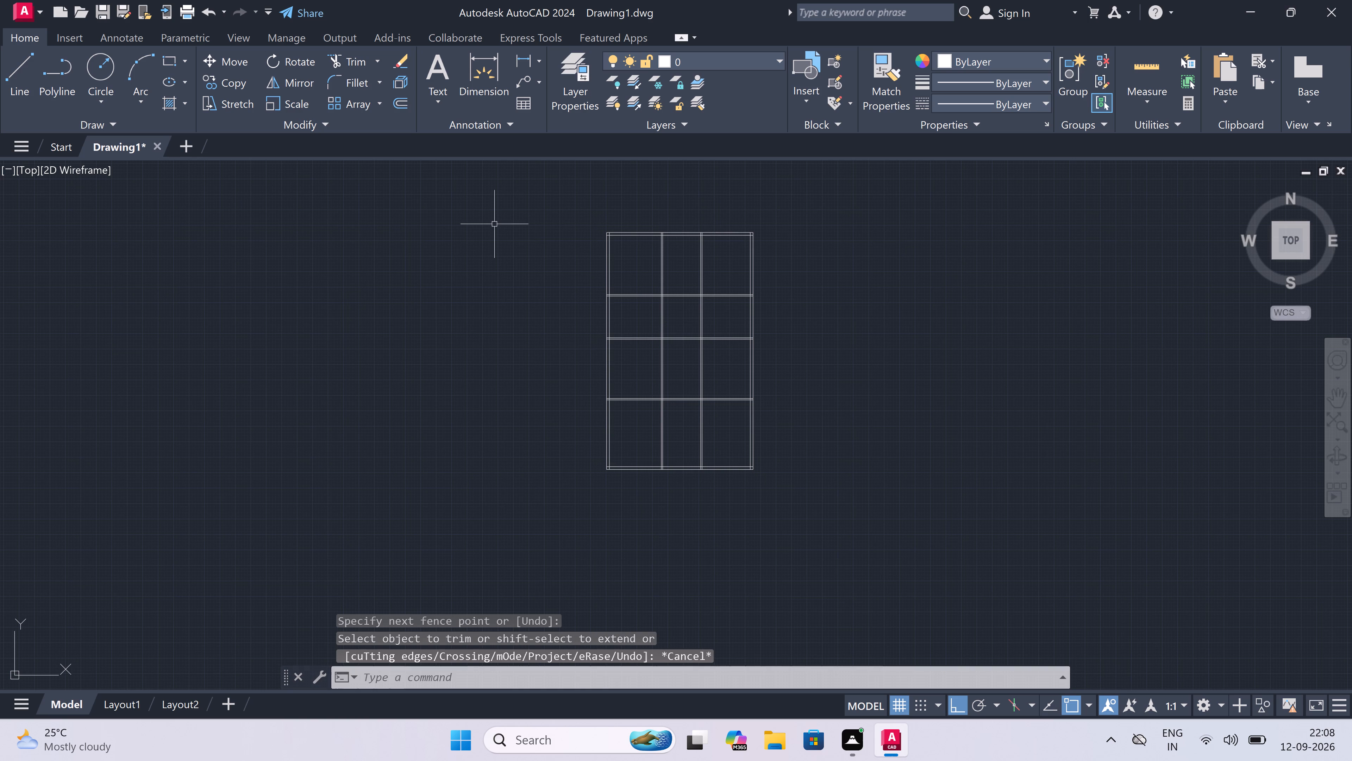
Examine the trimmed wall grid, especially the top row of rooms and its partition walls.
scroll(551, 247, "up", 2)
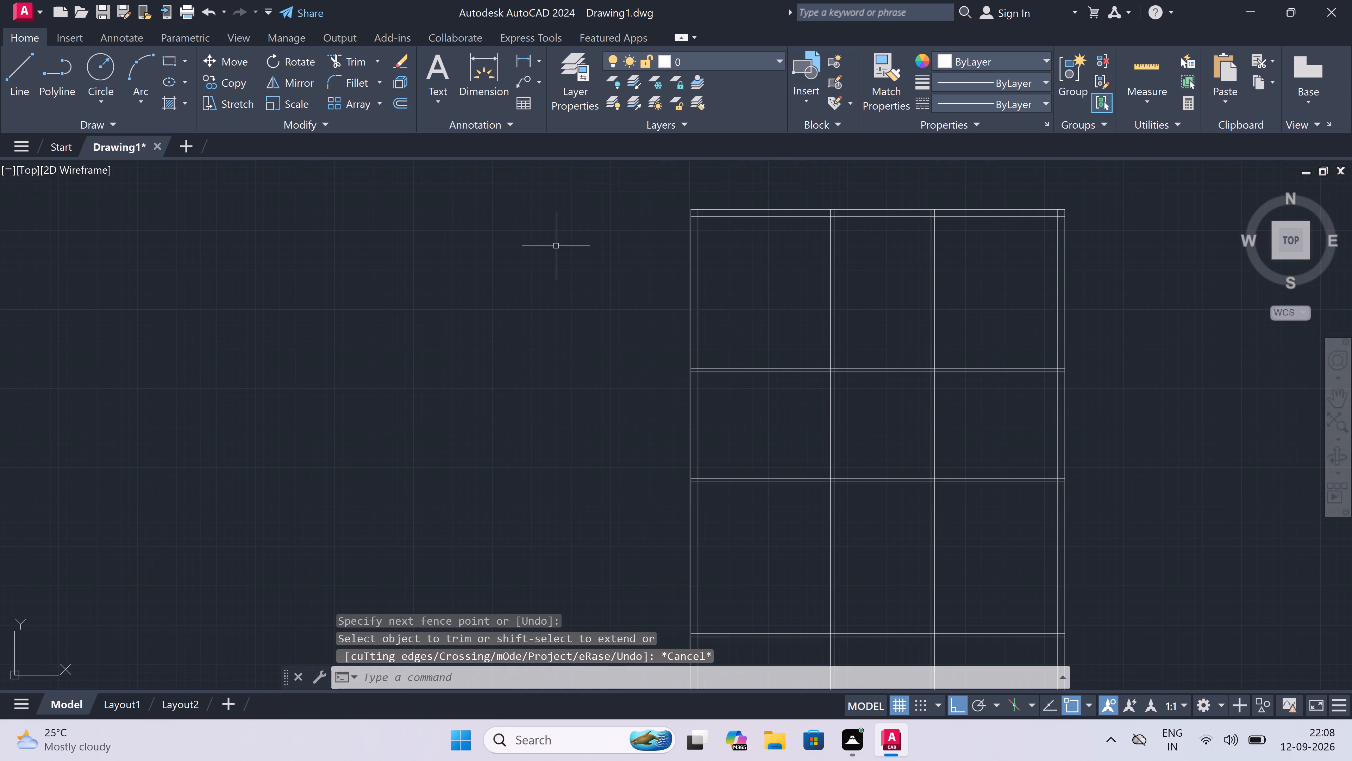
scroll(754, 241, "up", 1)
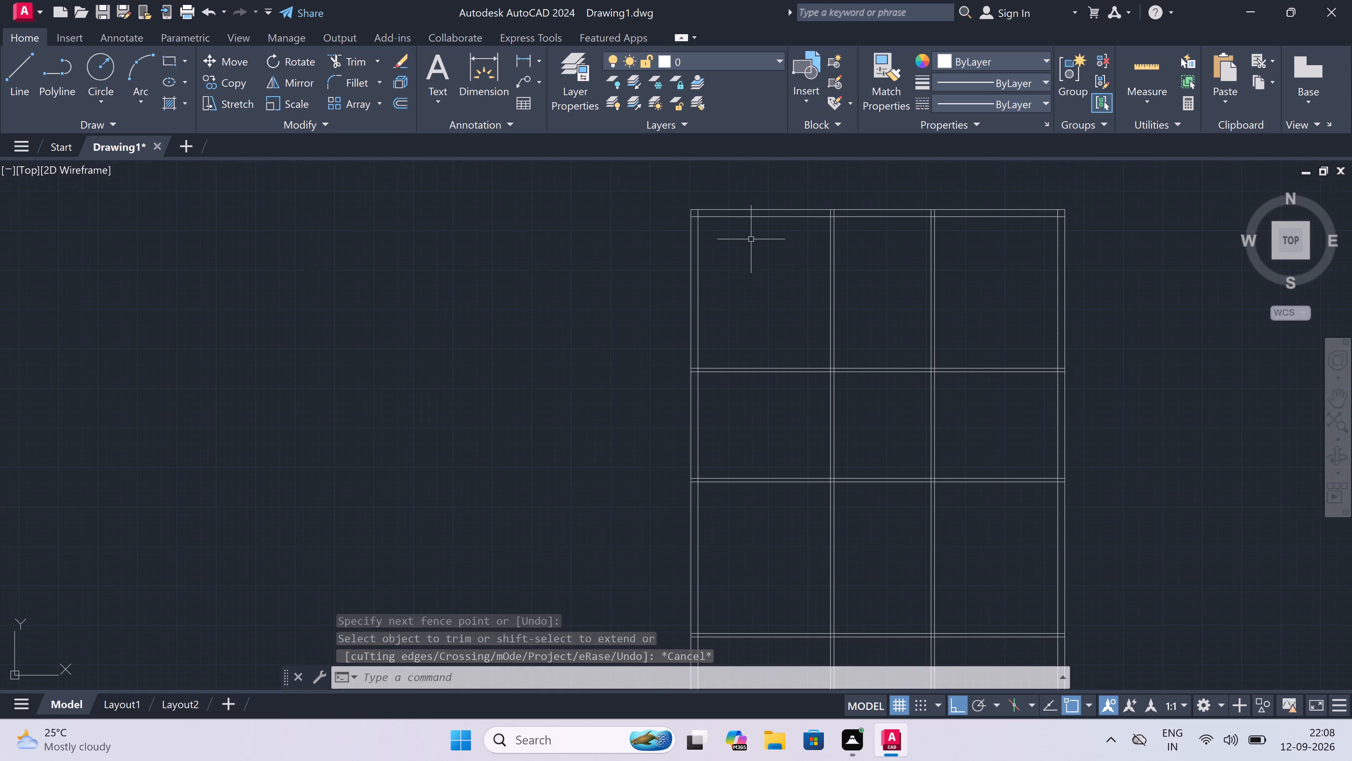
scroll(754, 240, "down", 3)
scroll(799, 254, "up", 3)
scroll(802, 253, "down", 3)
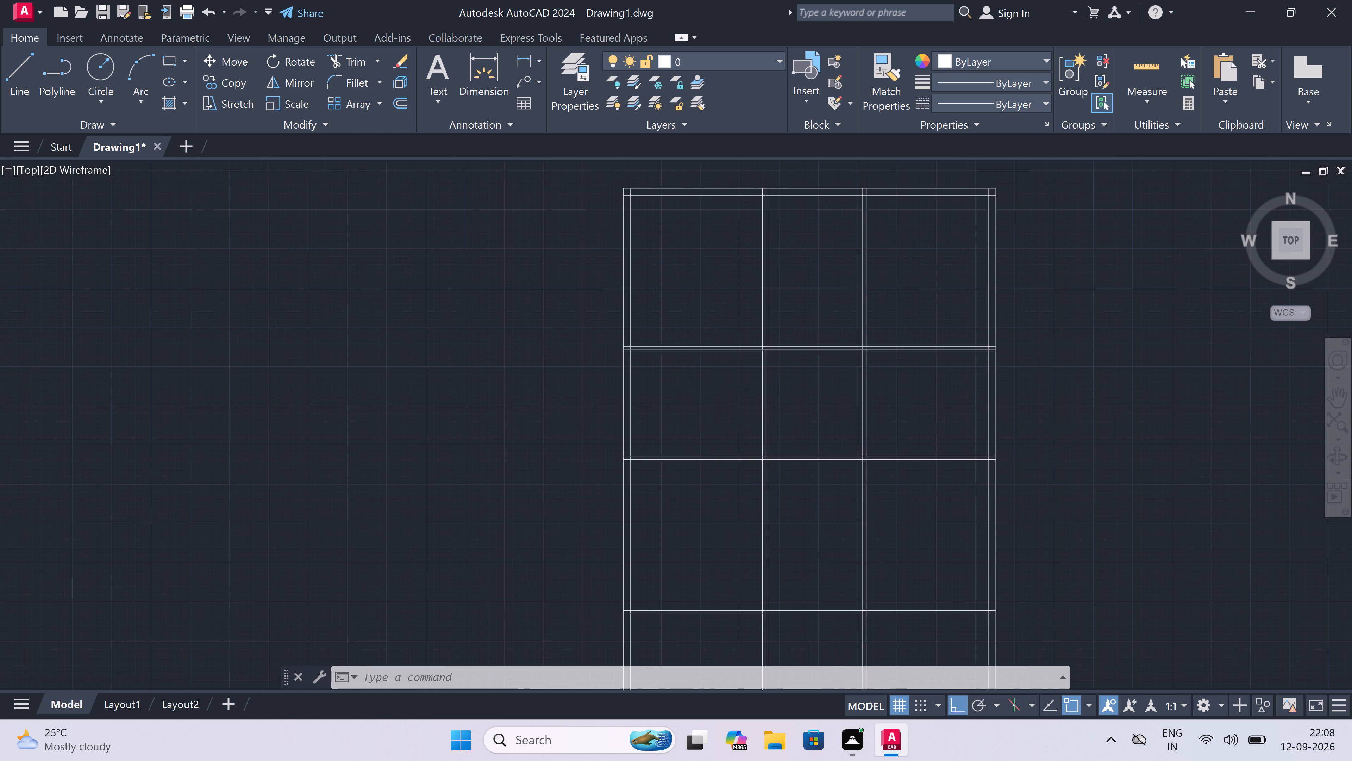
scroll(810, 229, "up", 3)
scroll(810, 229, "down", 1)
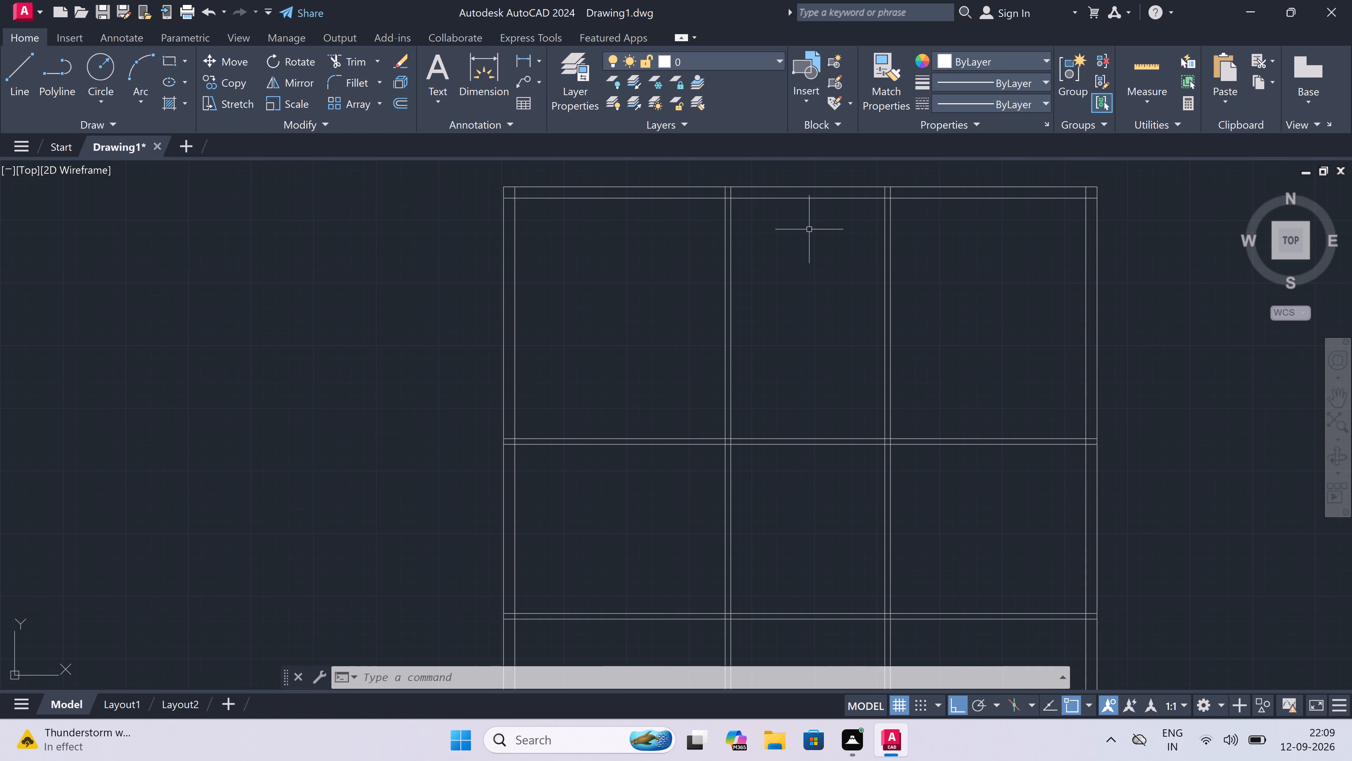
scroll(809, 229, "down", 3)
scroll(842, 235, "up", 1)
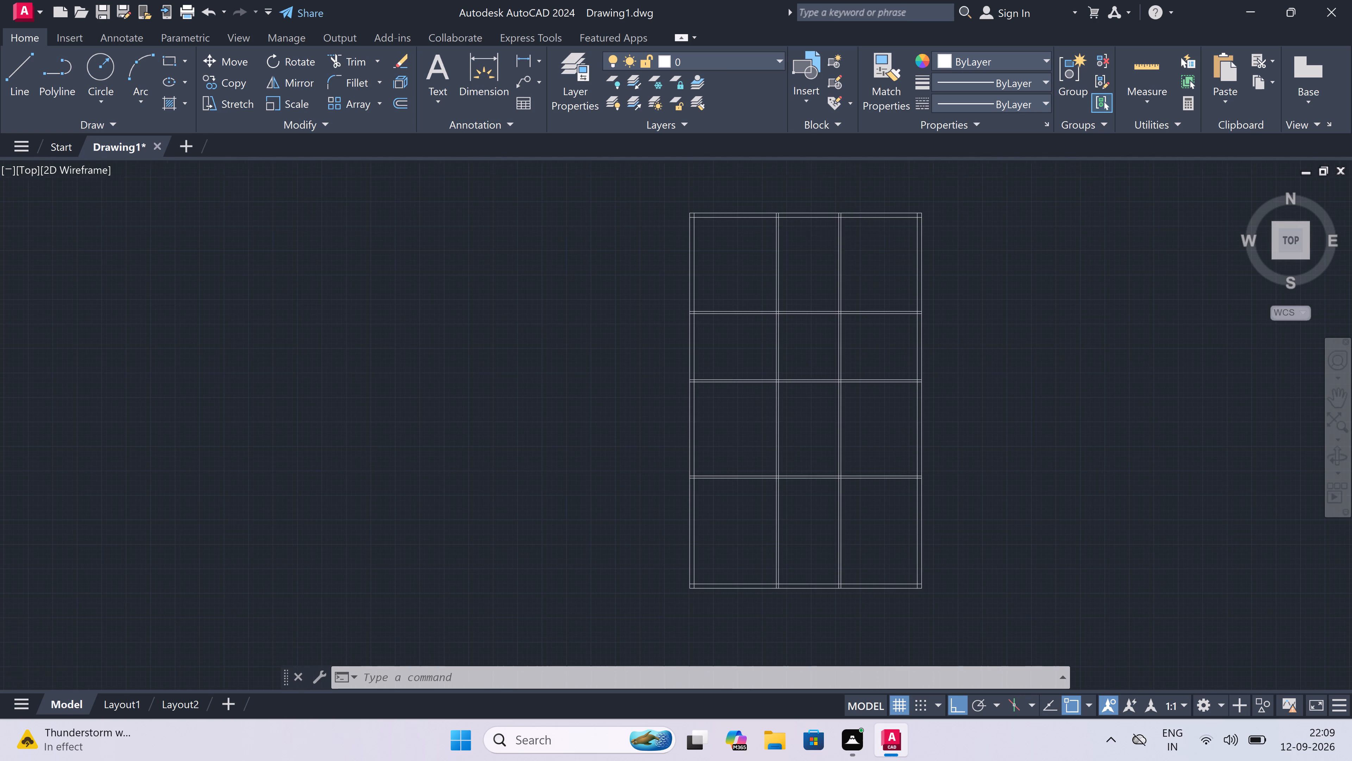
scroll(842, 235, "up", 1)
scroll(779, 248, "down", 3)
scroll(768, 233, "up", 4)
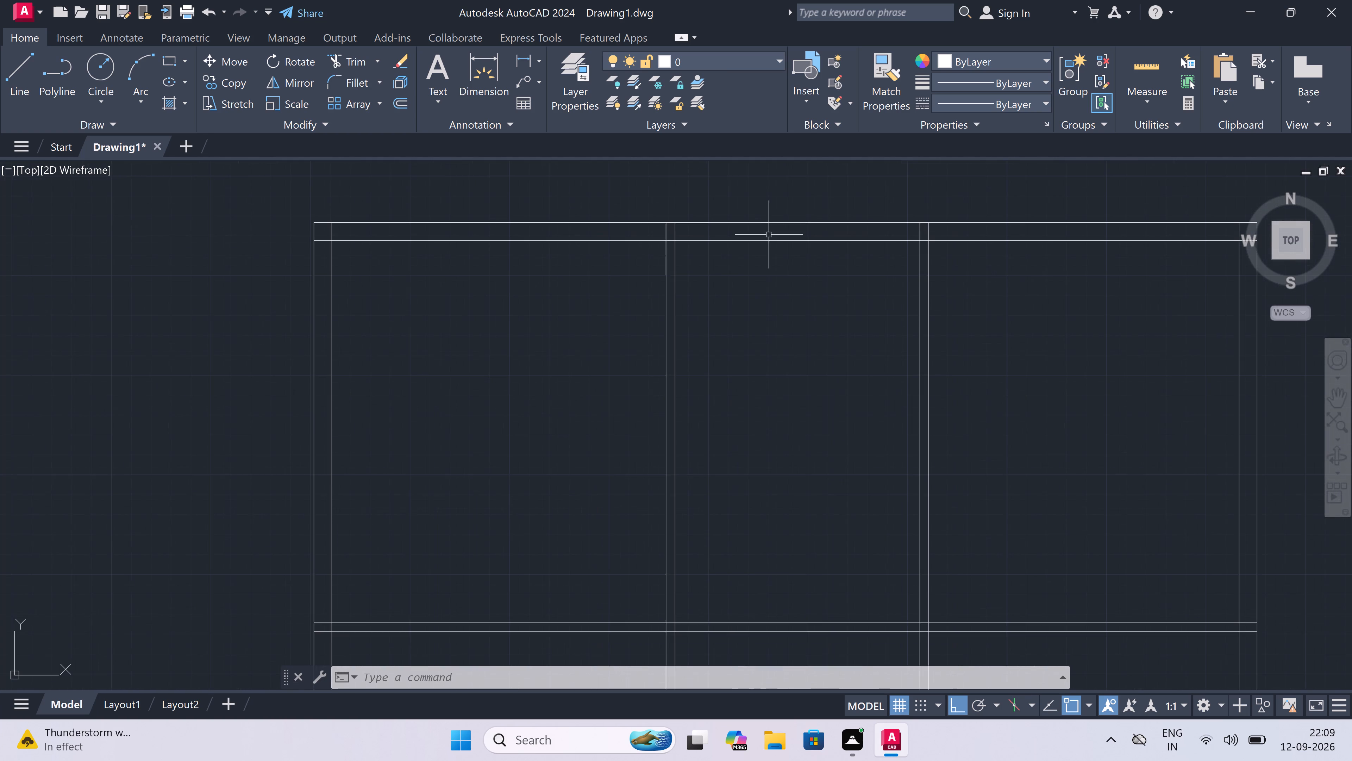
scroll(775, 279, "down", 1)
scroll(774, 280, "up", 1)
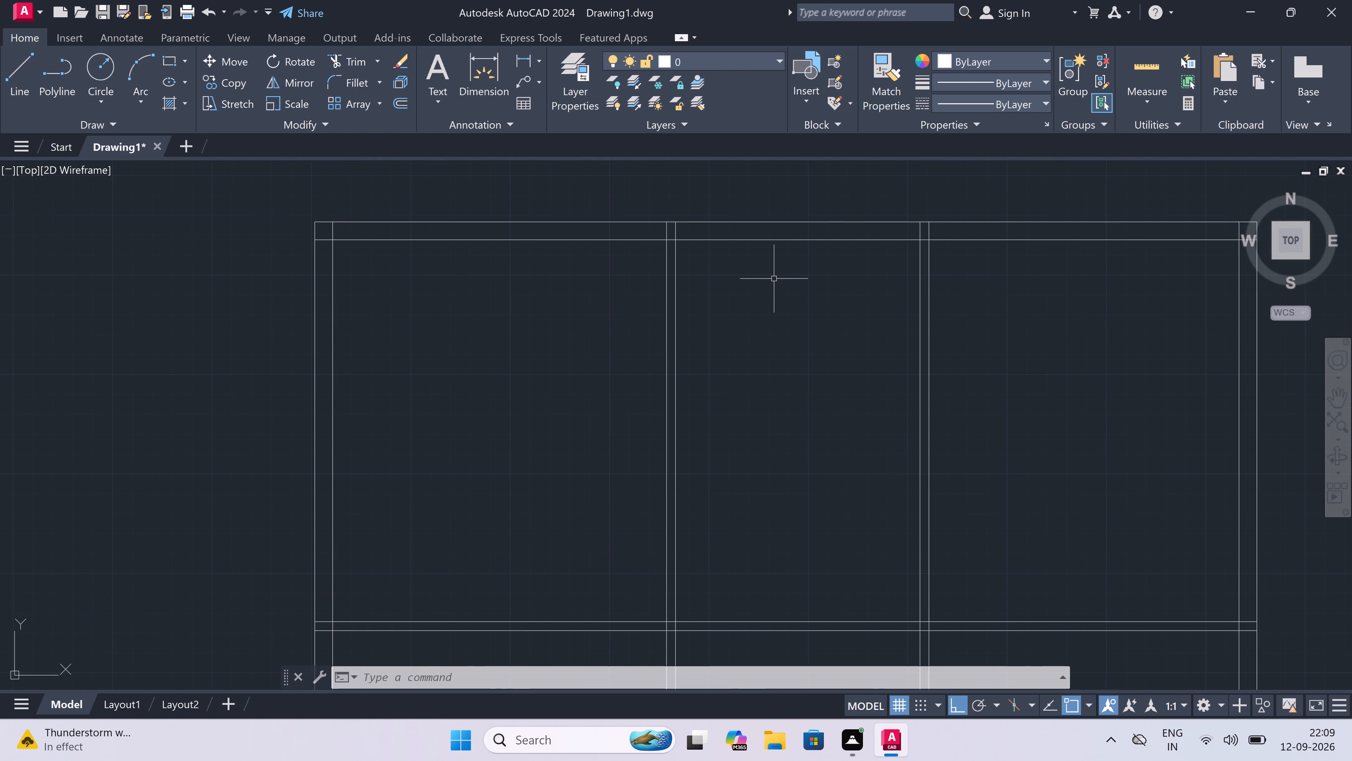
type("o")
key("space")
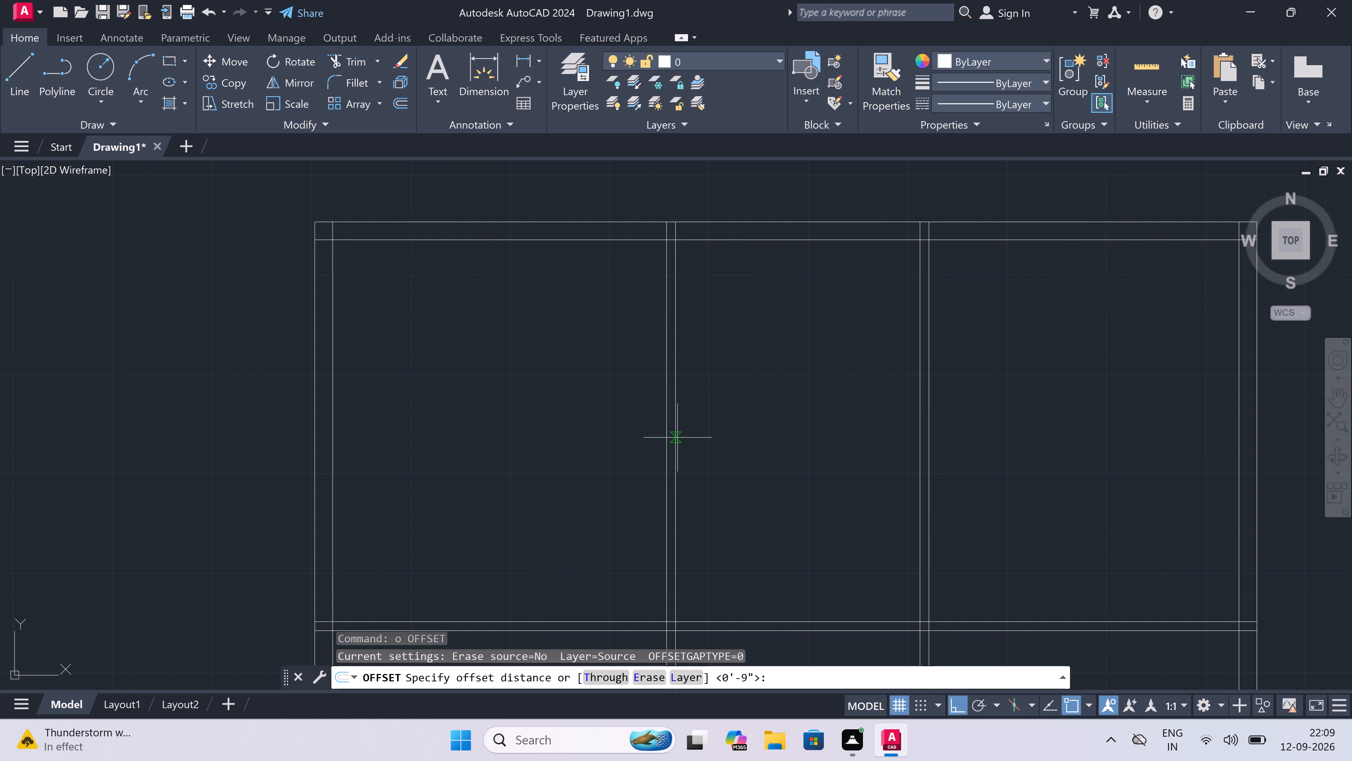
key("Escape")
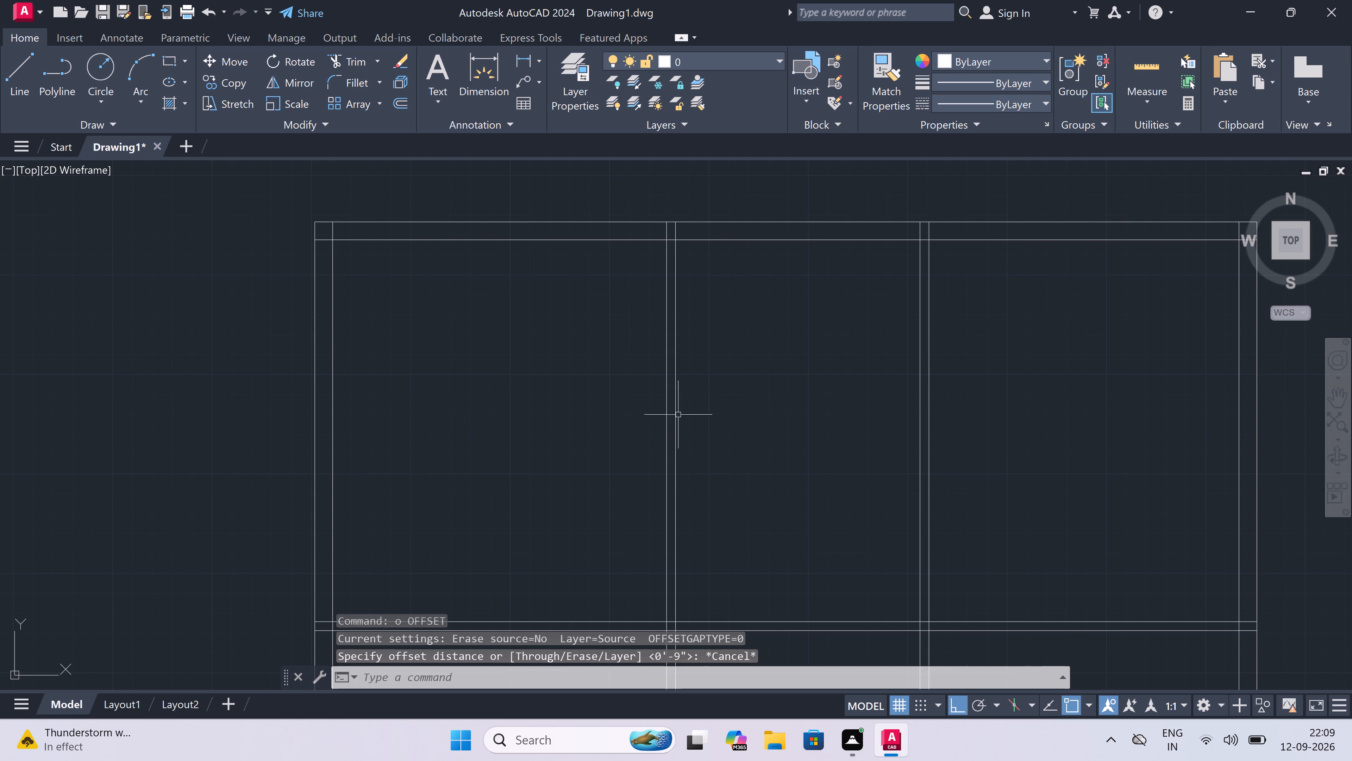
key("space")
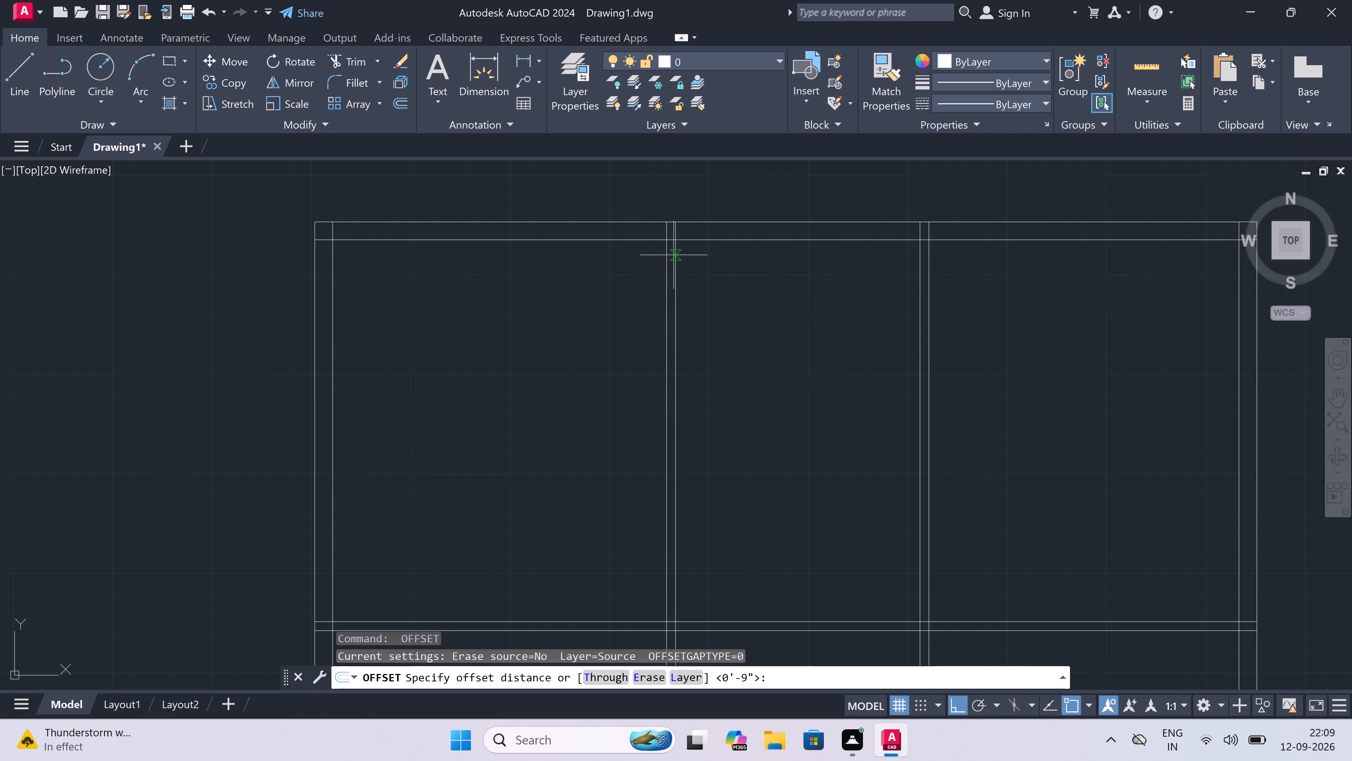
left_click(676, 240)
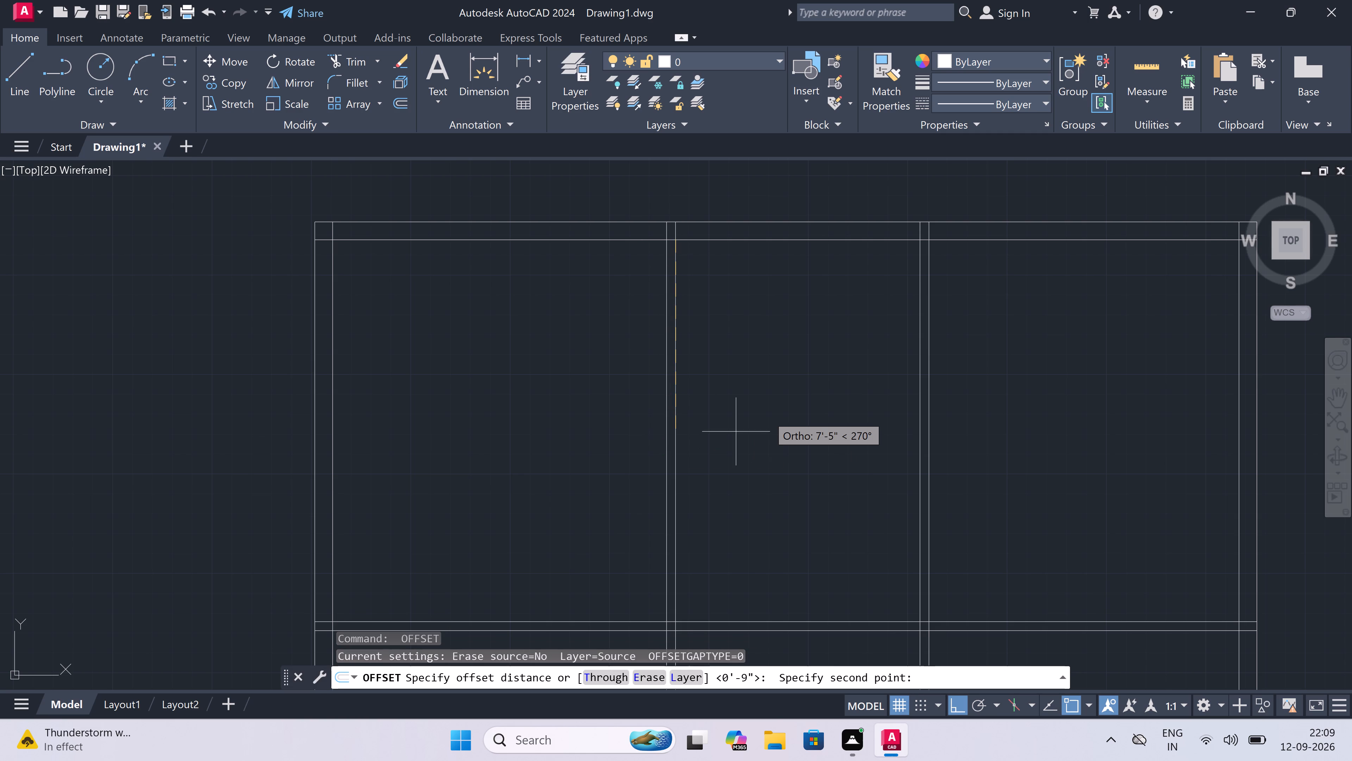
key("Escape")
Draw a line from the top-middle room's upper-left inner corner 8' down, then straight across to the room's right partition.
key("l")
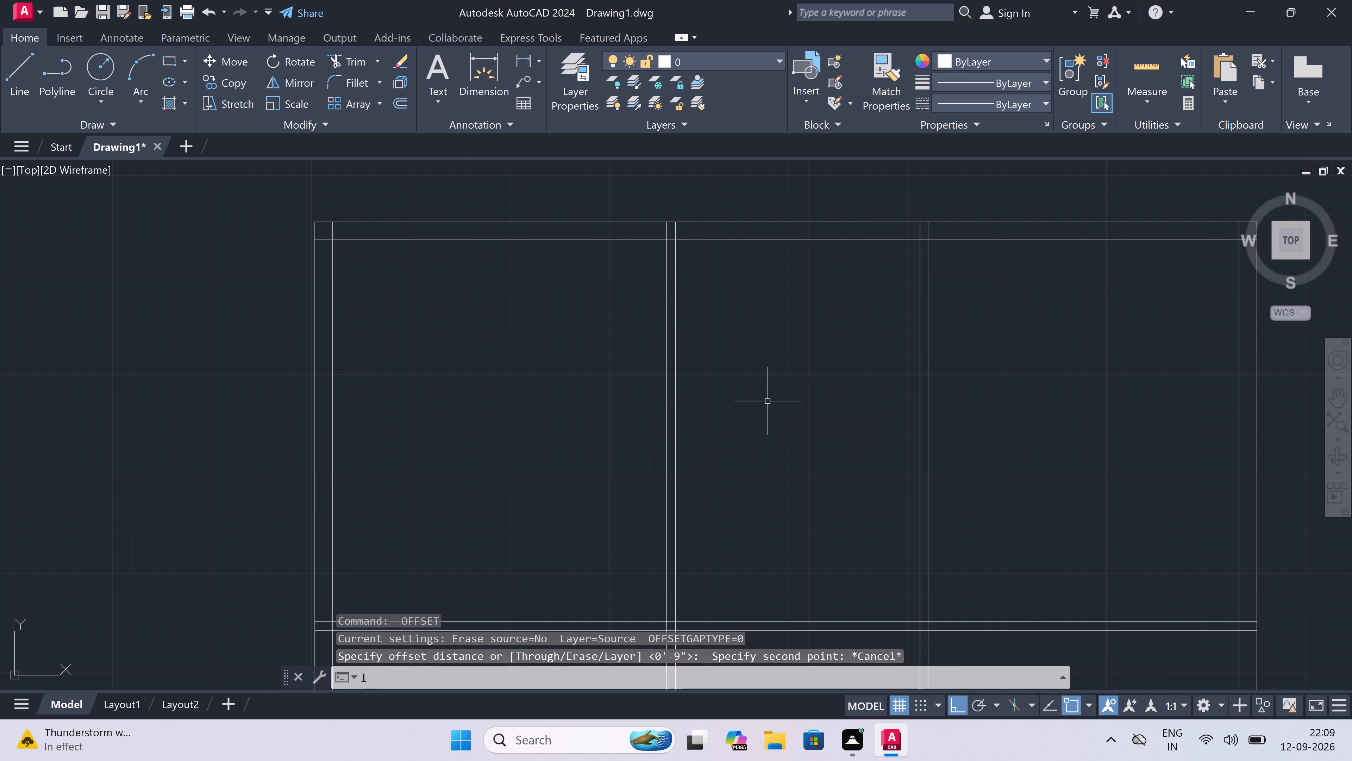
key("space")
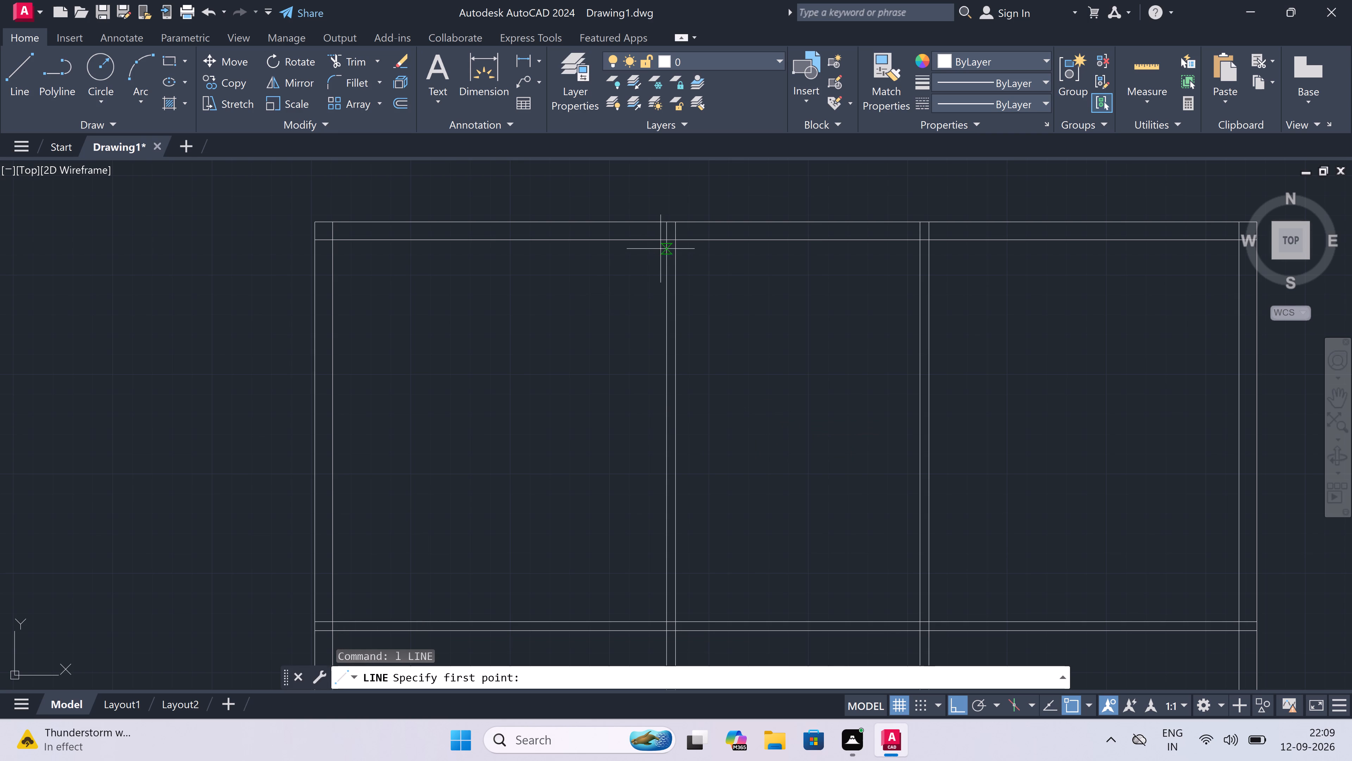
left_click_drag(681, 239, 684, 244)
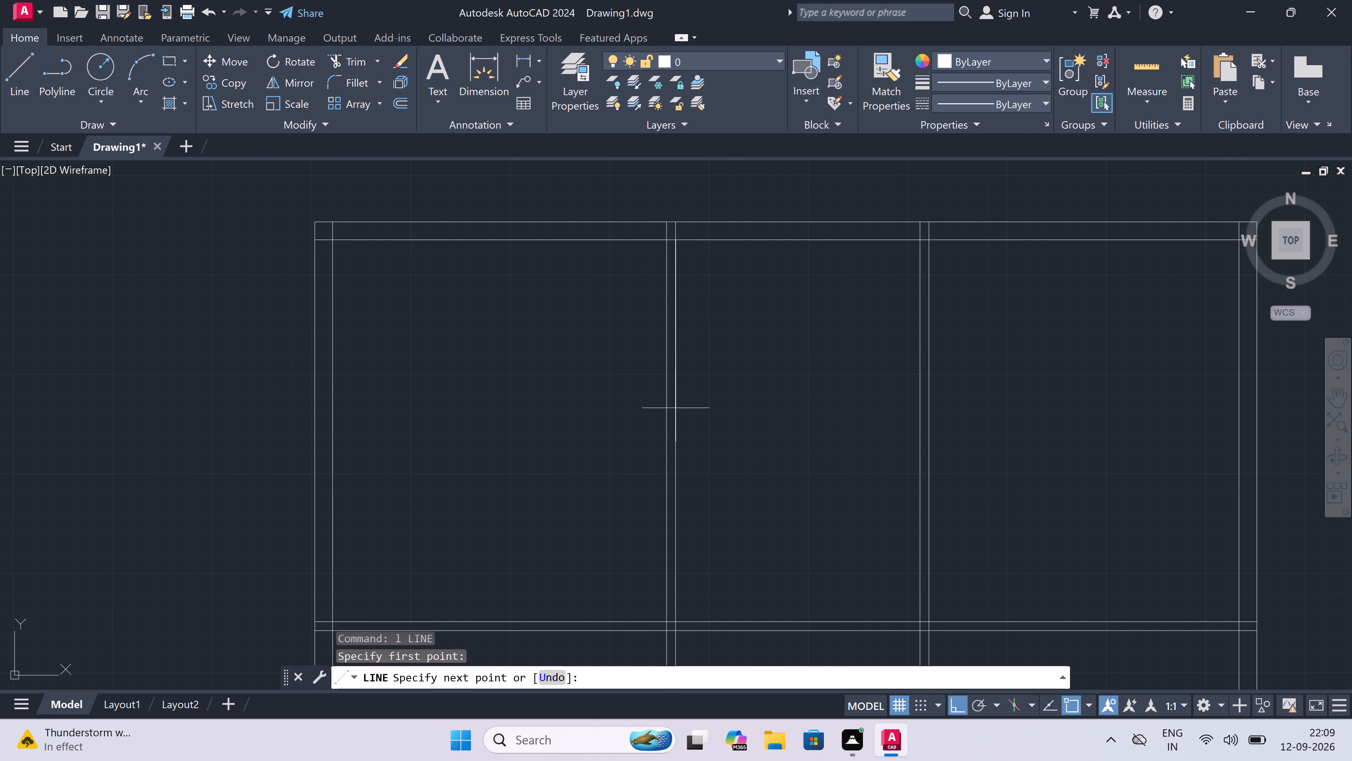
scroll(676, 449, "down", 4)
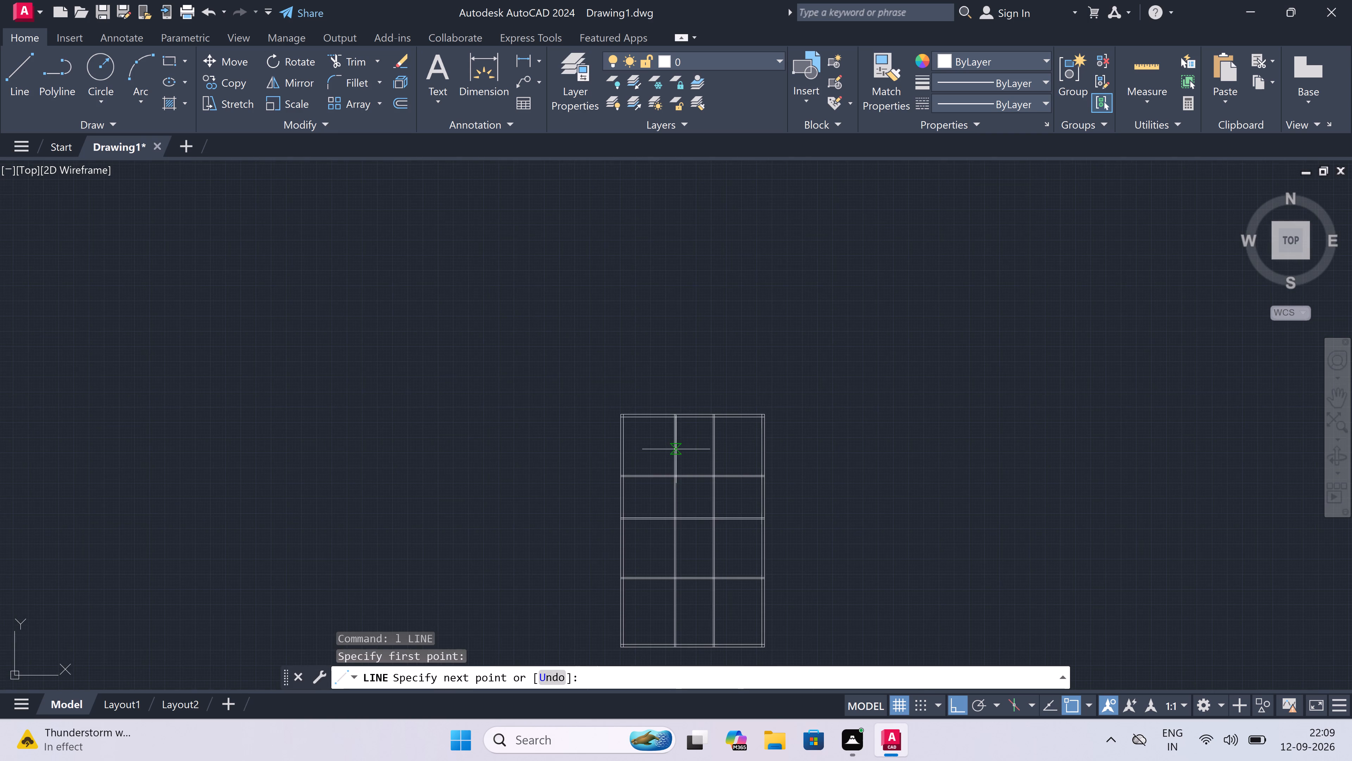
scroll(673, 474, "up", 3)
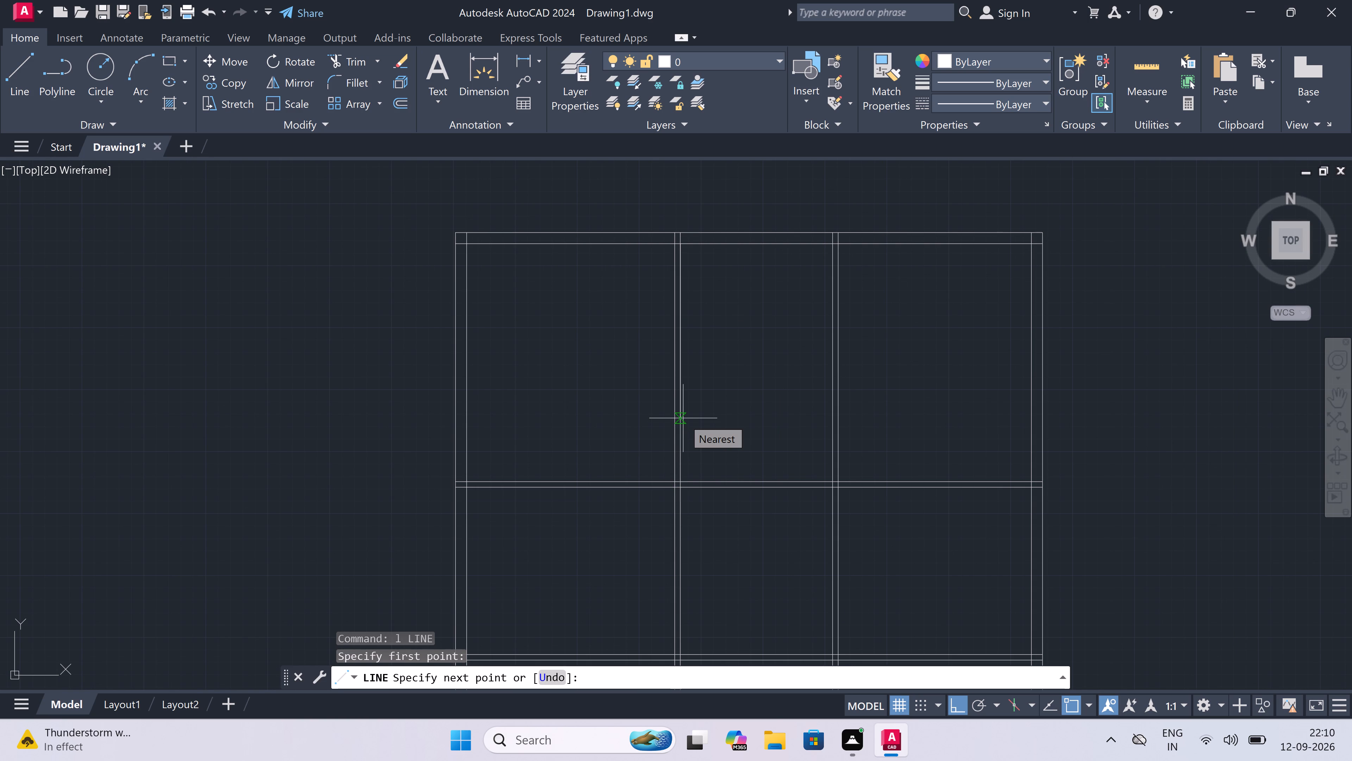
type("8'")
key("space")
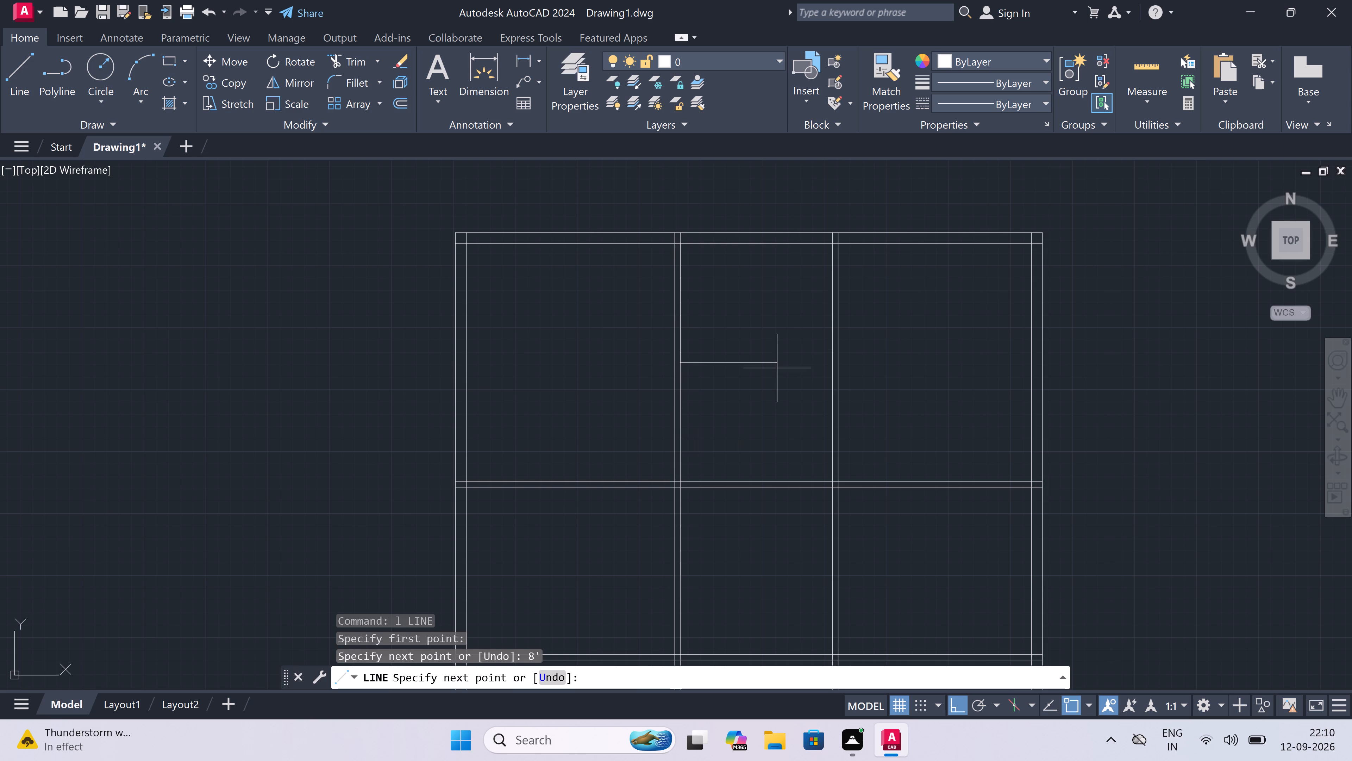
scroll(811, 357, "up", 4)
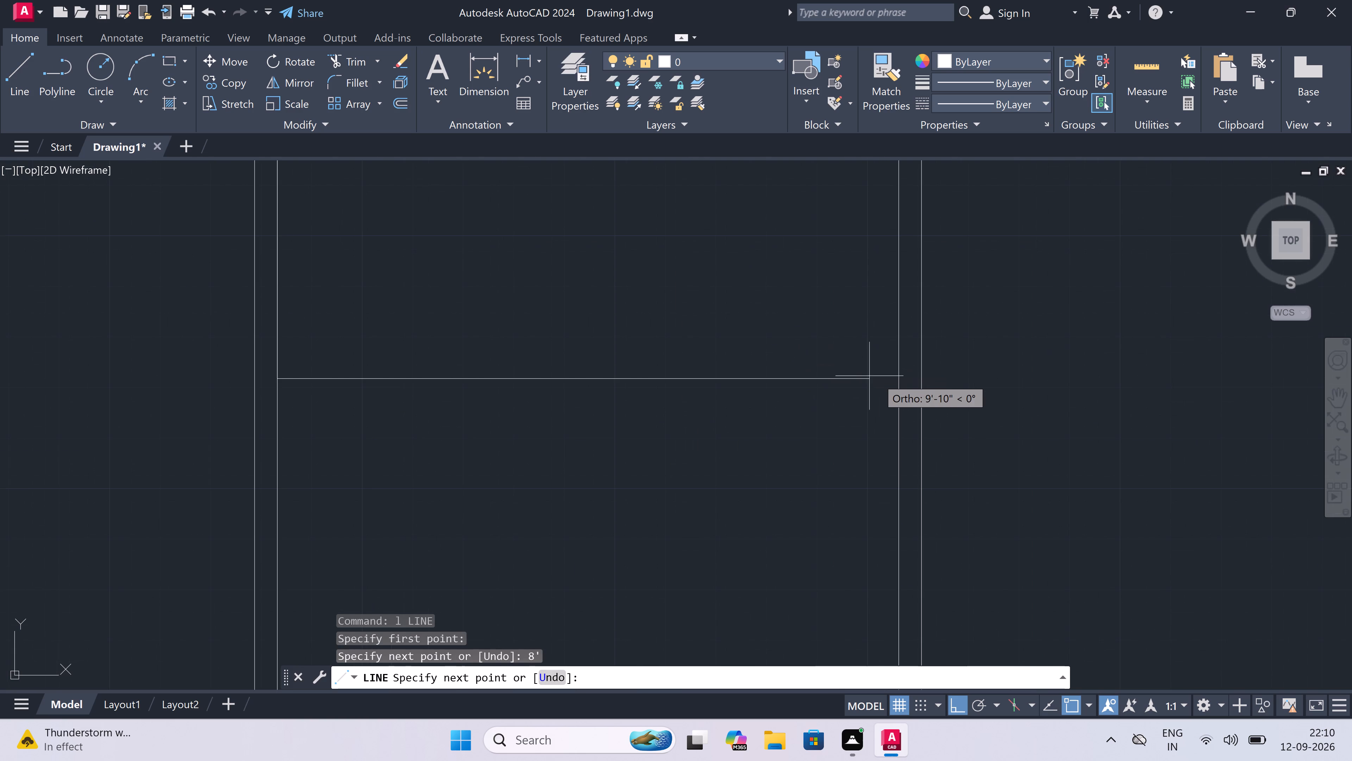
left_click_drag(899, 378, 899, 381)
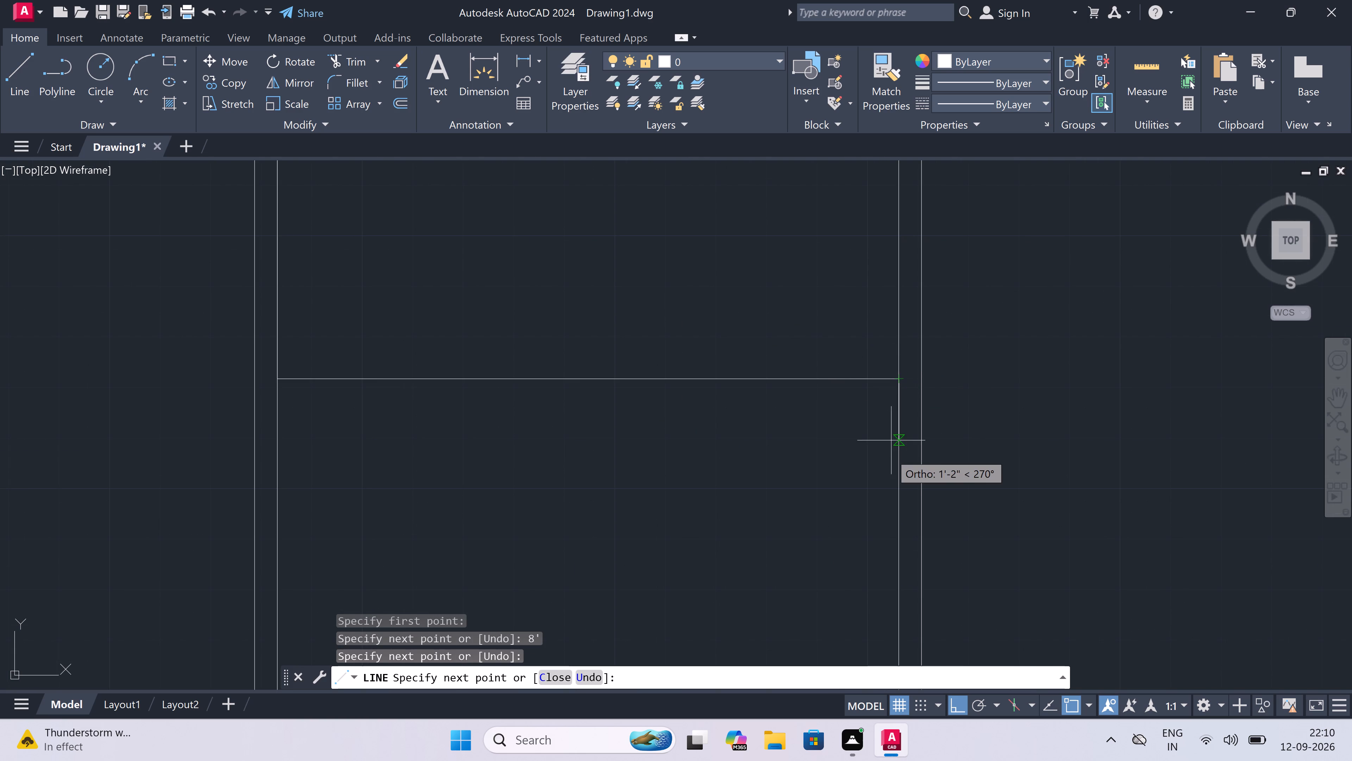
Continue the line 4.5" down and back across to the far line of the left partition, forming the cross partition.
type("4.5\"")
key("space")
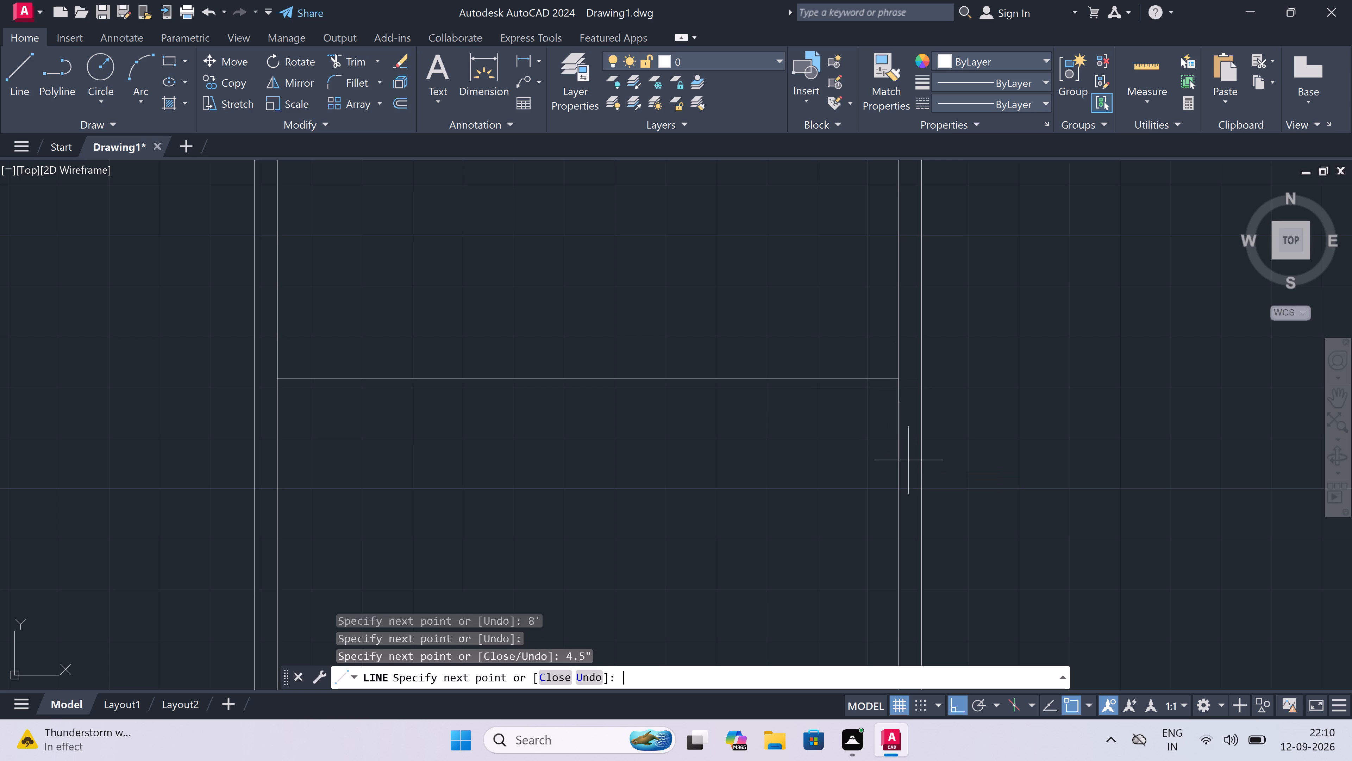
scroll(674, 452, "down", 3)
scroll(564, 445, "up", 1)
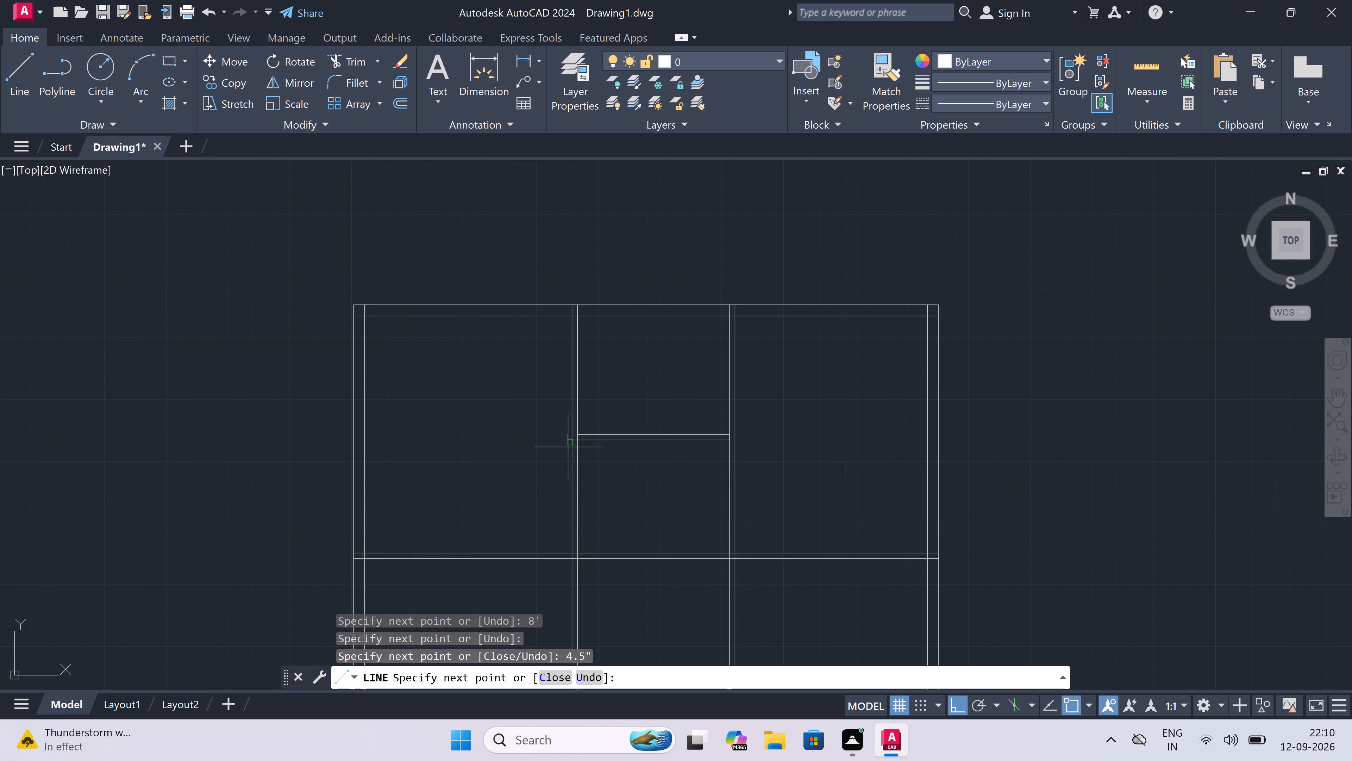
scroll(564, 445, "up", 1)
left_click(587, 429)
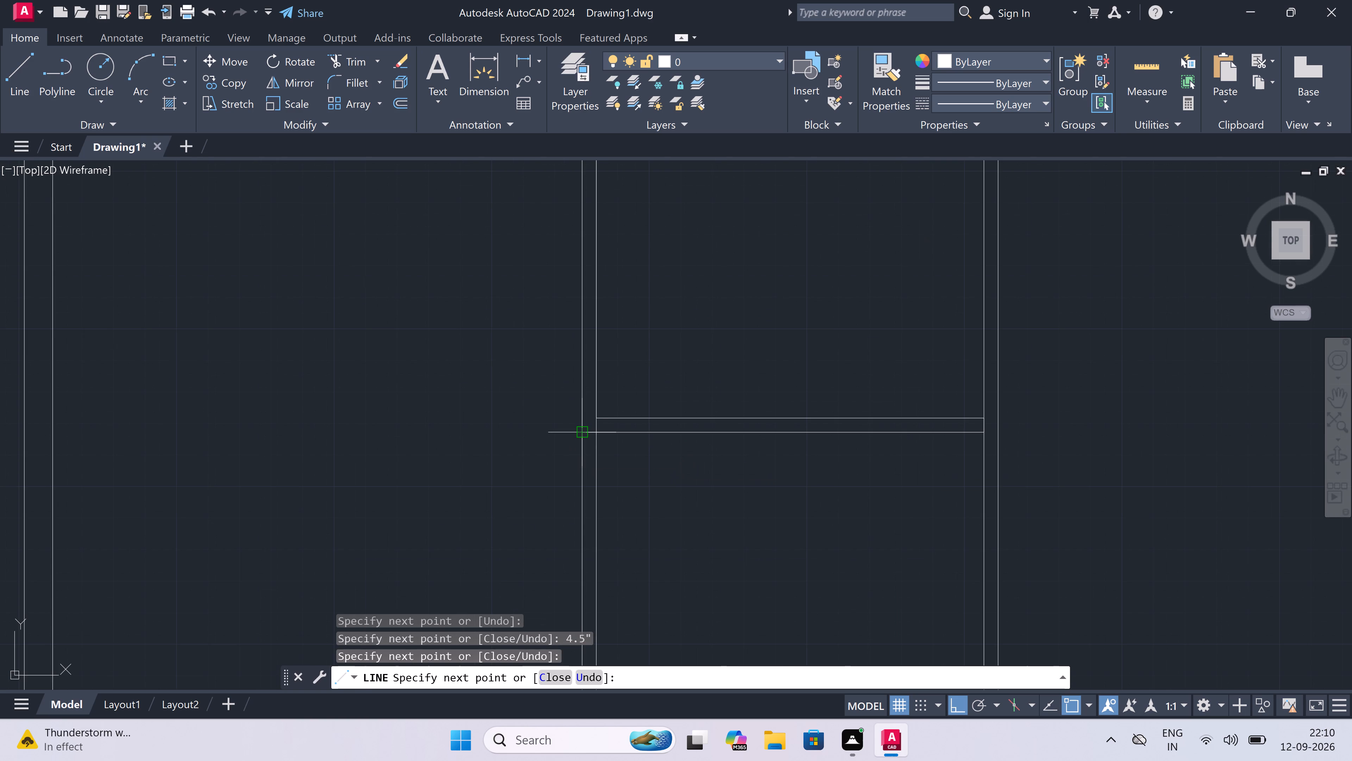
key("Escape")
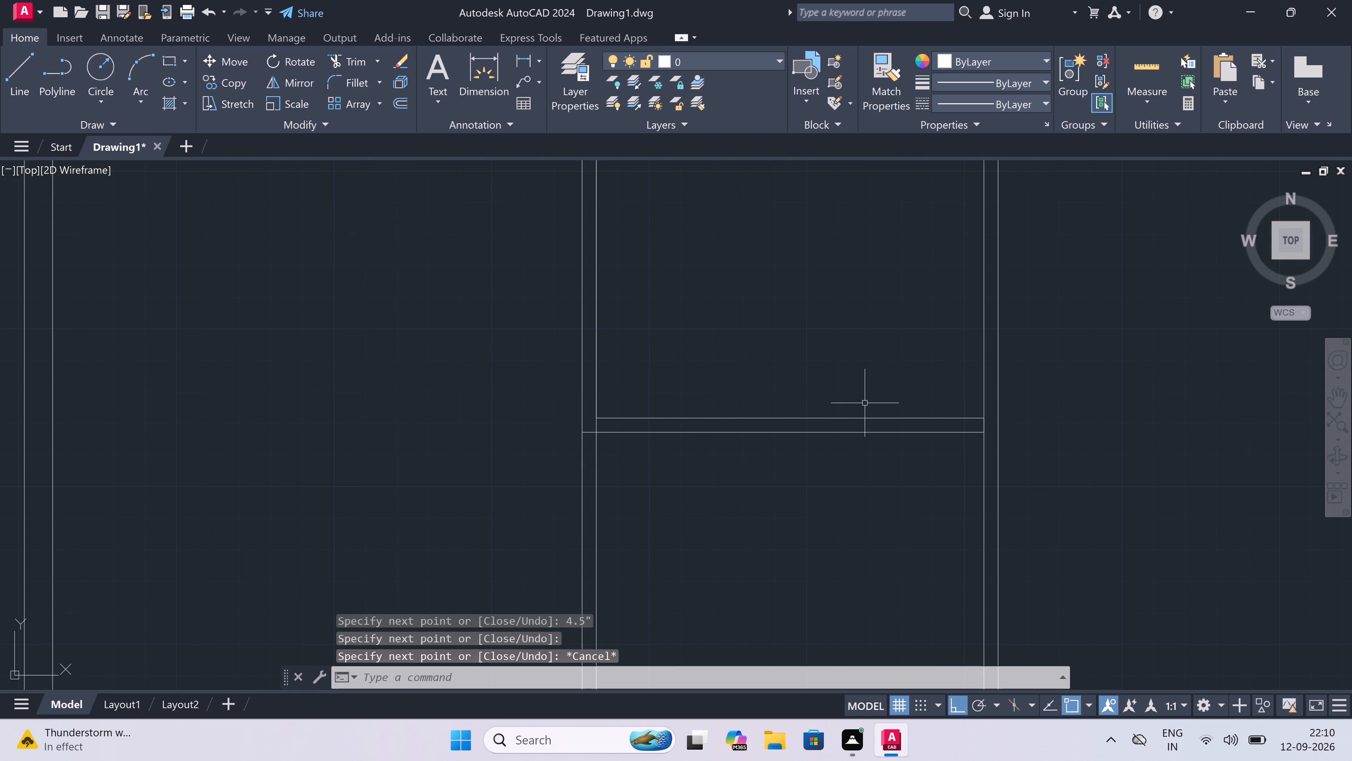
Extend both lines of the new cross partition to the far line of the right partition with a fence across them.
key("e")
key("x")
key("space")
left_click_drag(878, 480, 881, 471)
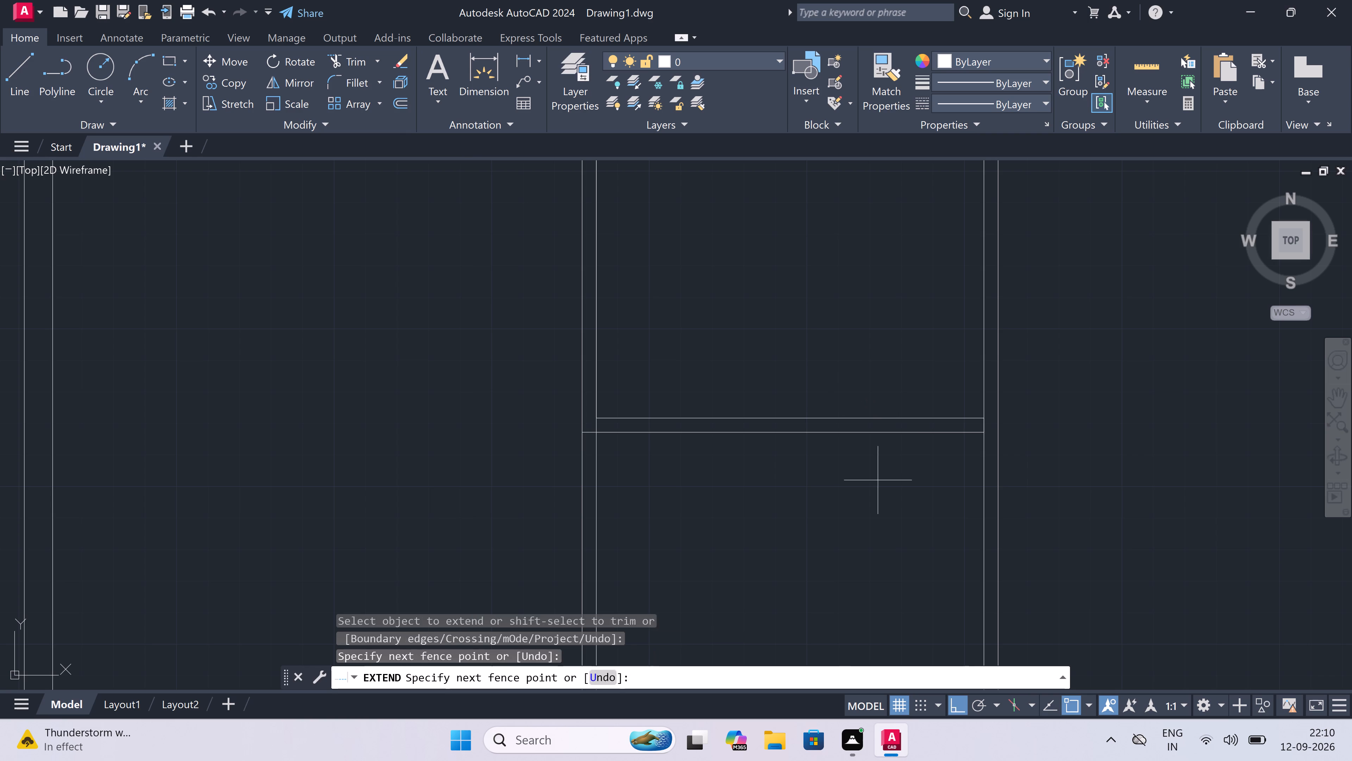
left_click(901, 352)
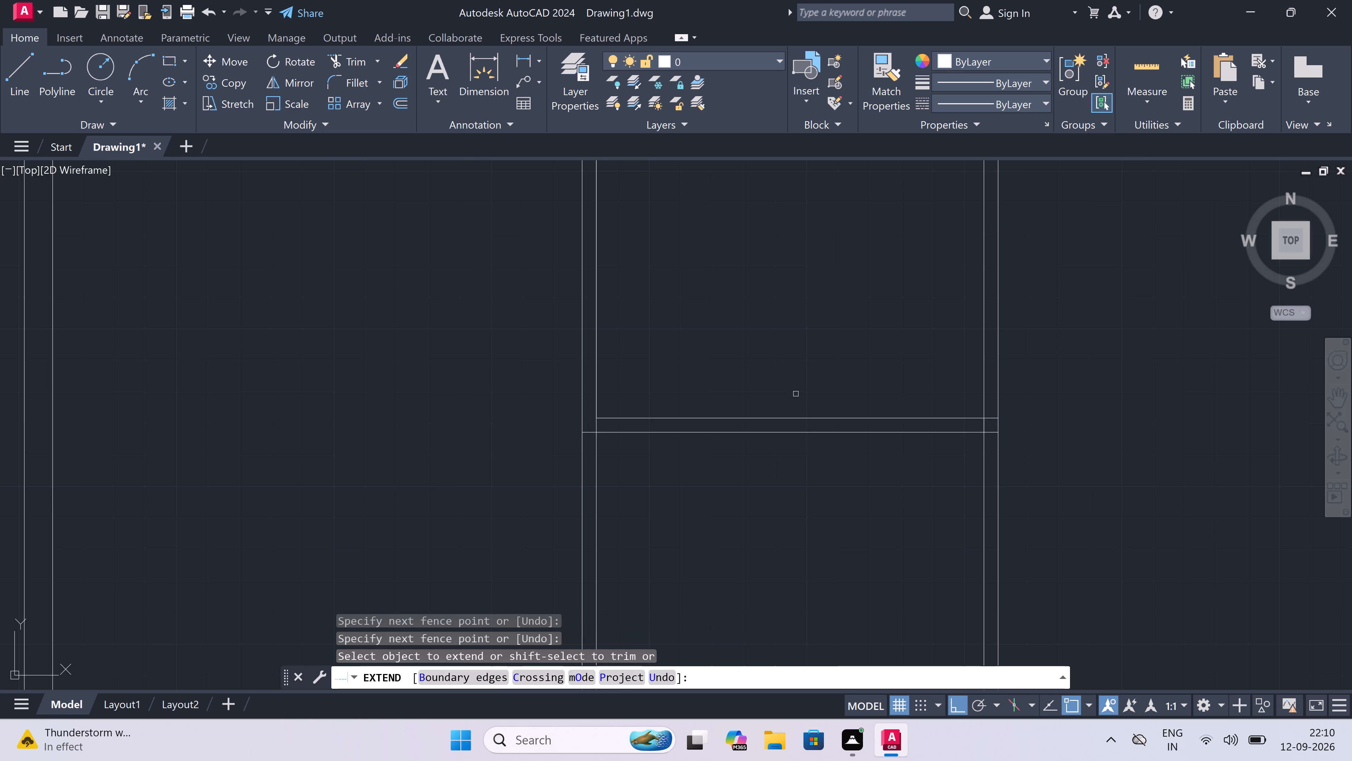
key("Escape")
Examine the wall grid around the new cross partition and the second row of rooms.
scroll(794, 392, "down", 4)
scroll(800, 420, "up", 2)
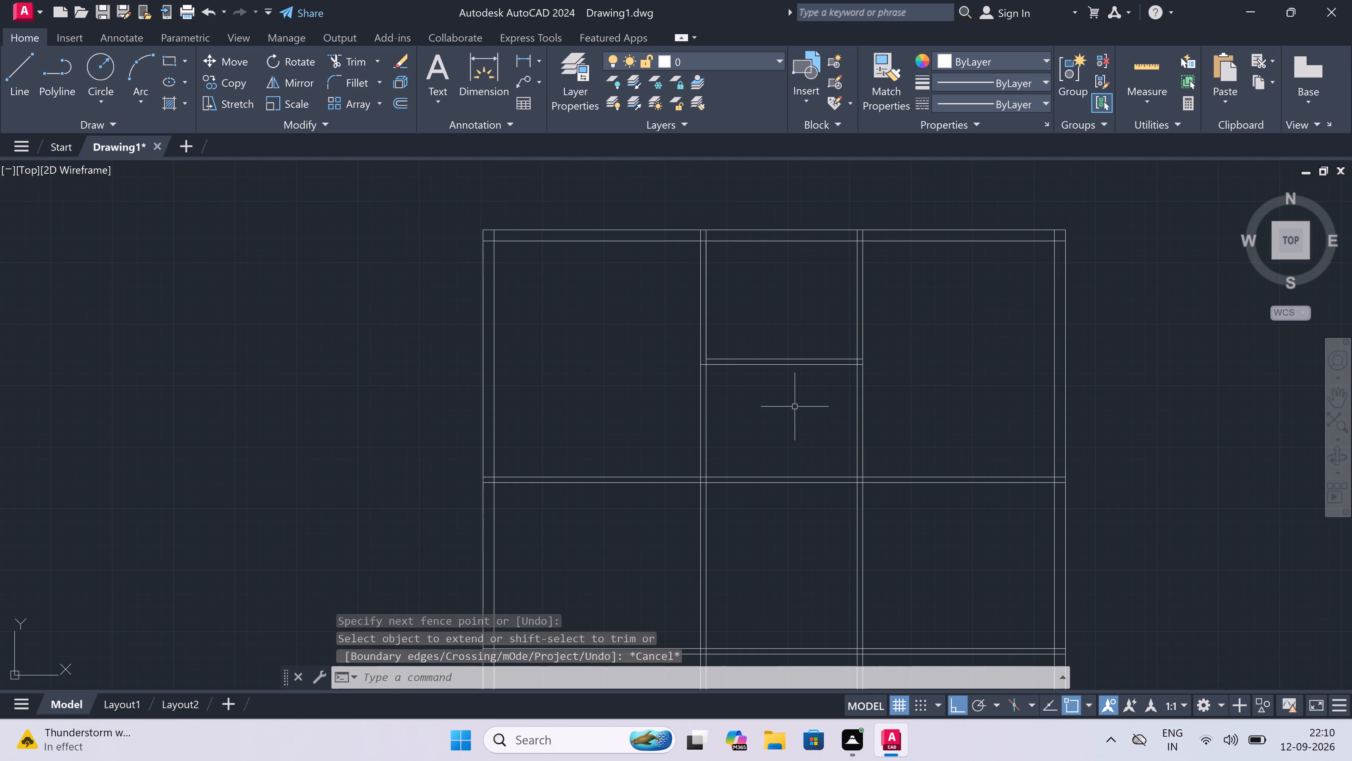
scroll(795, 409, "down", 2)
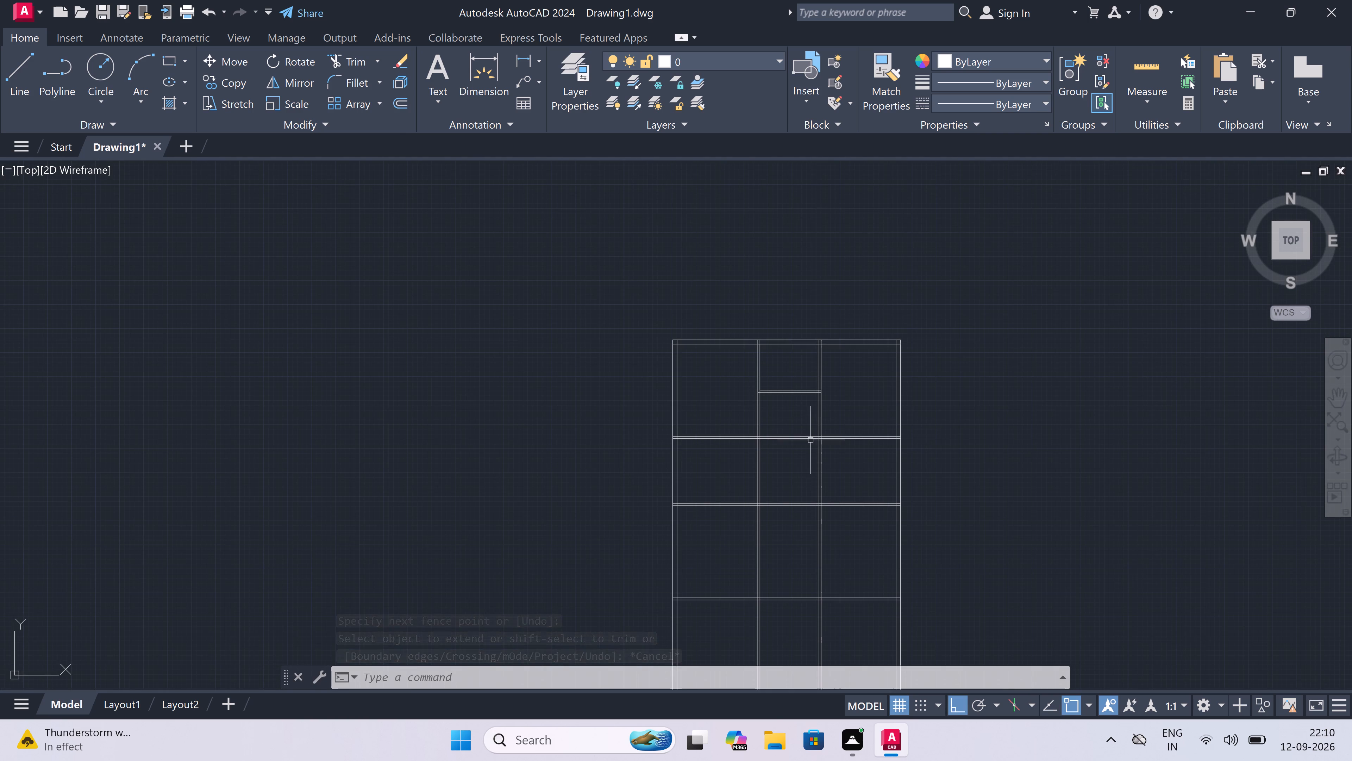
scroll(772, 469, "up", 2)
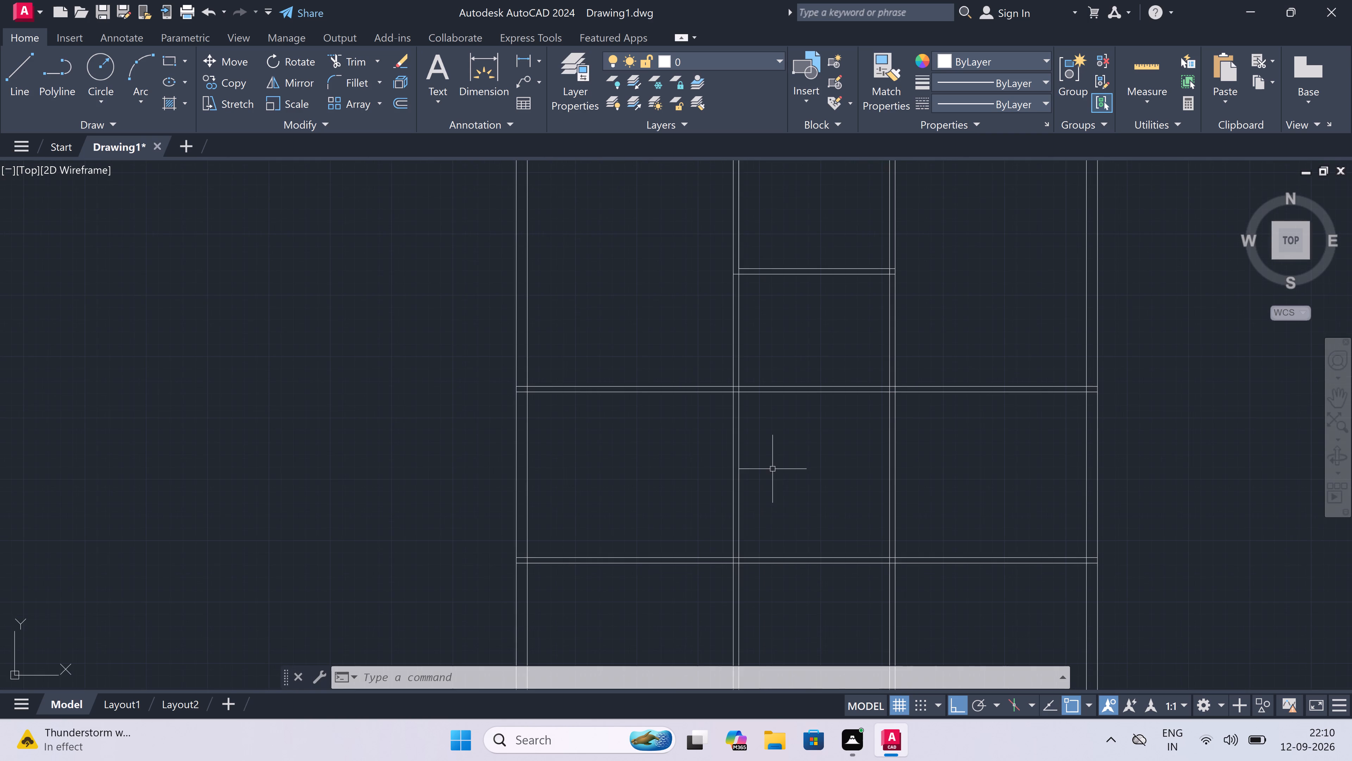
scroll(780, 462, "down", 1)
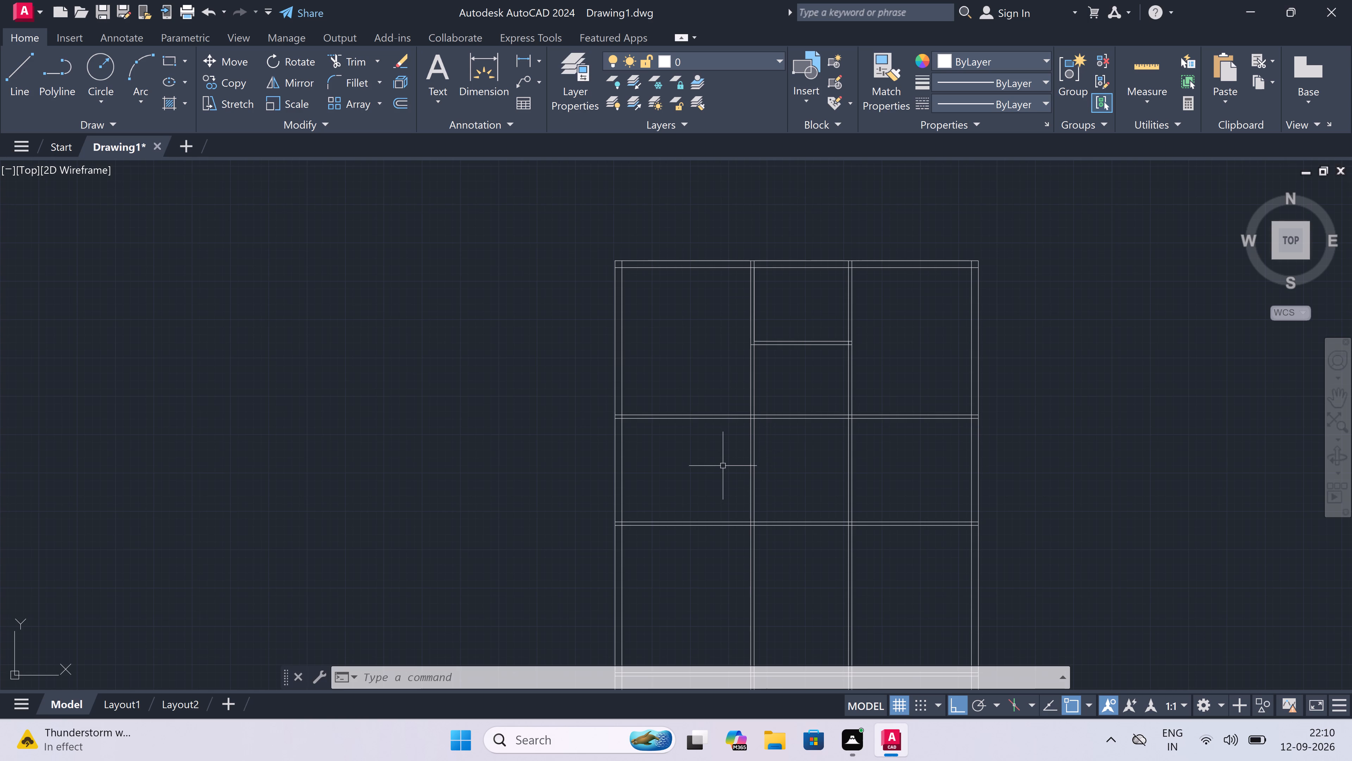
scroll(720, 467, "up", 2)
scroll(705, 469, "down", 3)
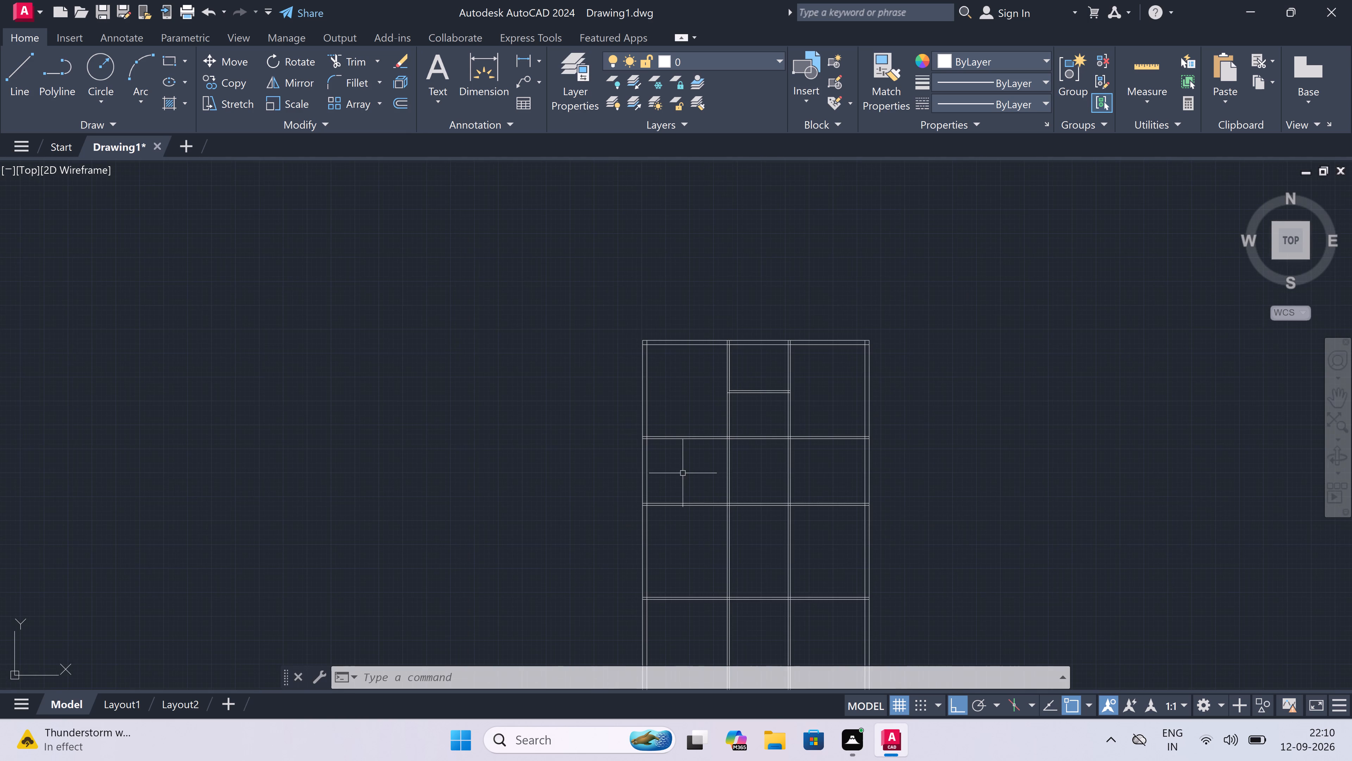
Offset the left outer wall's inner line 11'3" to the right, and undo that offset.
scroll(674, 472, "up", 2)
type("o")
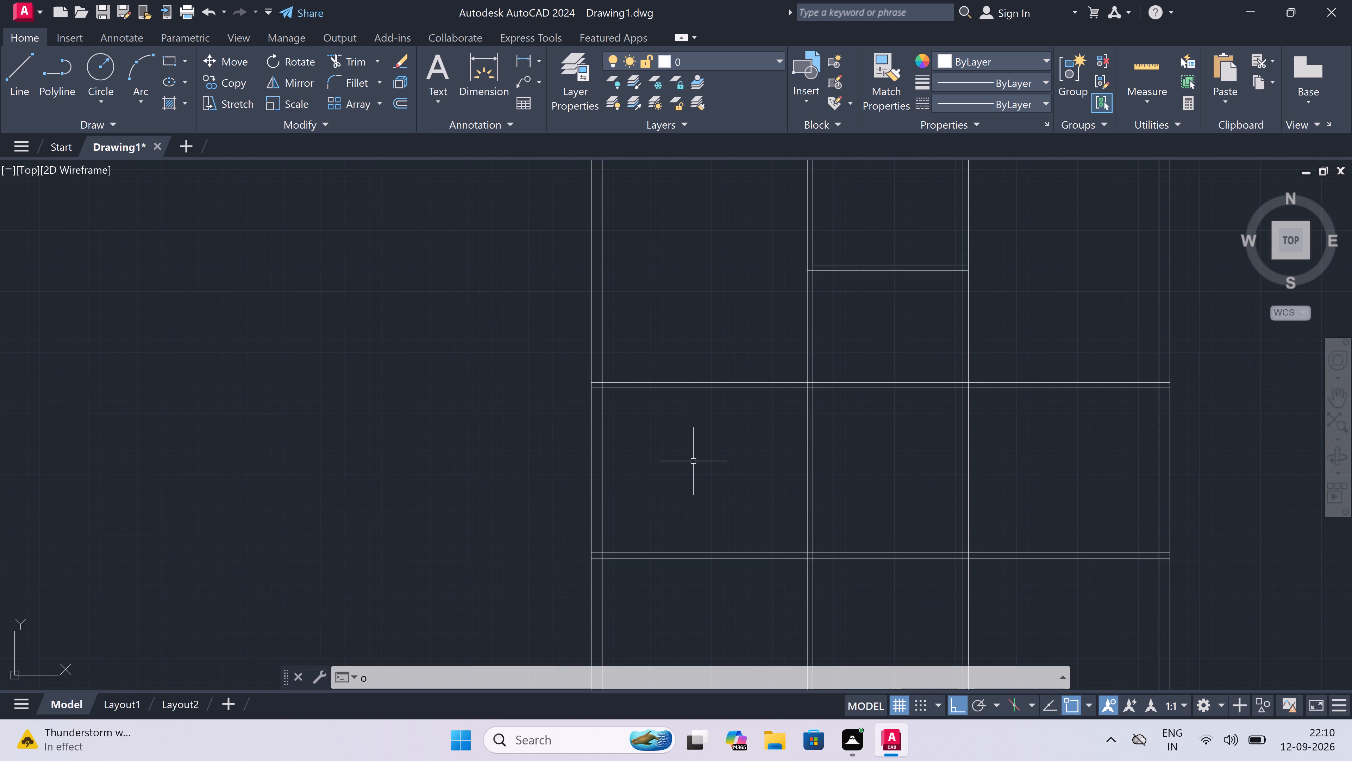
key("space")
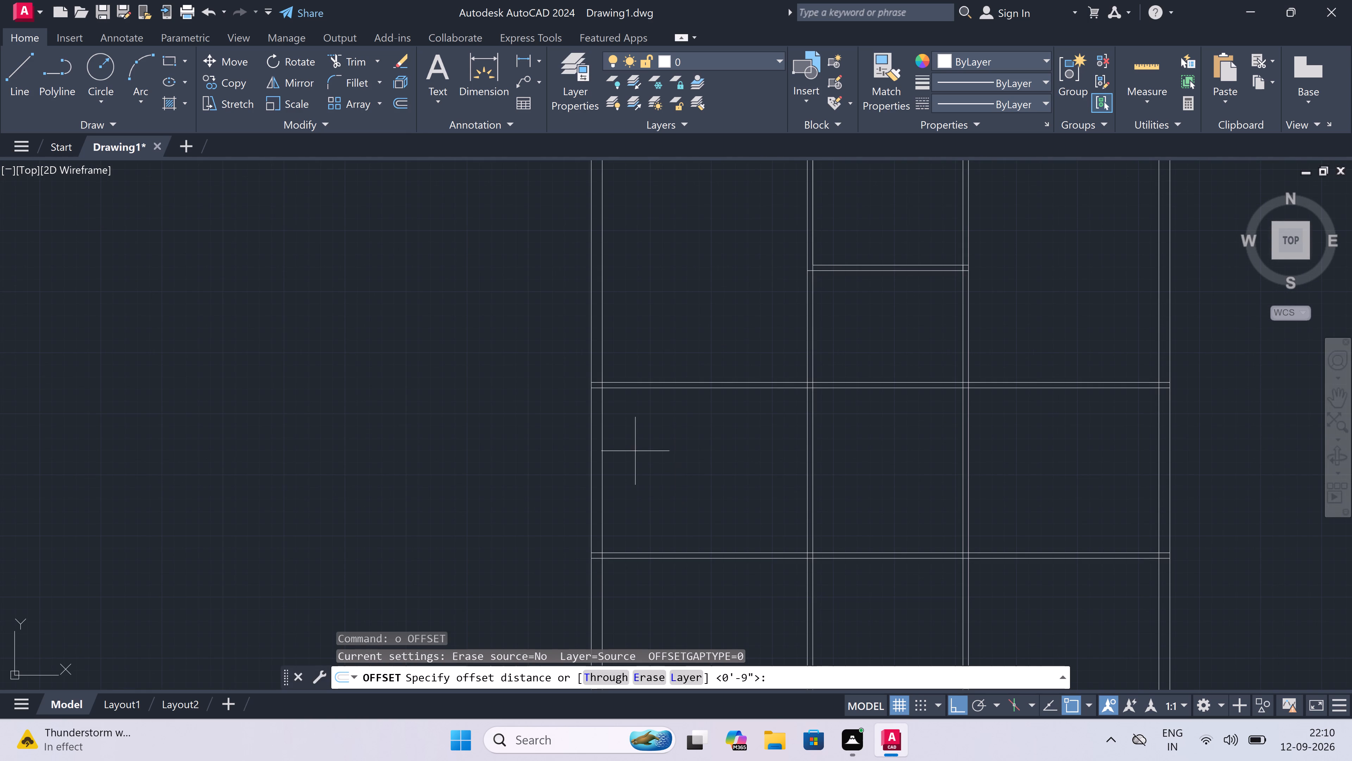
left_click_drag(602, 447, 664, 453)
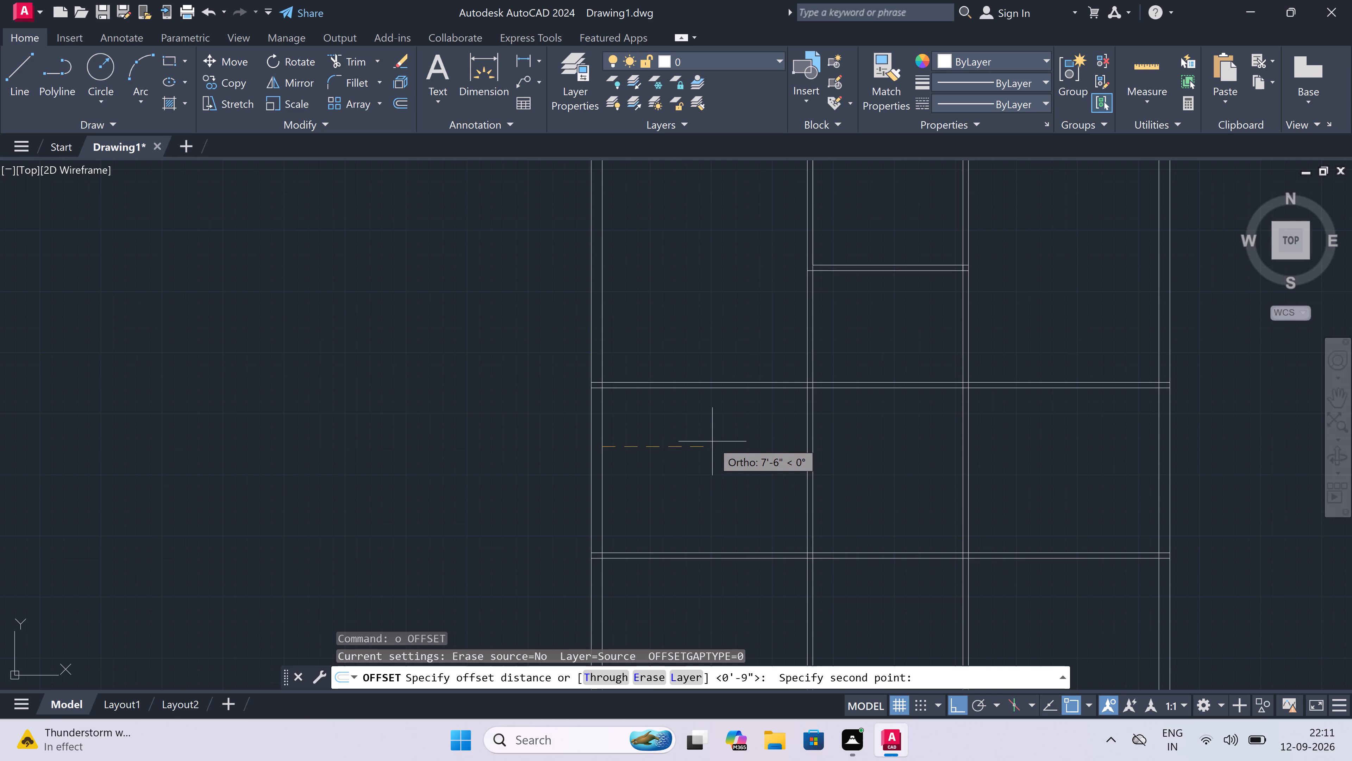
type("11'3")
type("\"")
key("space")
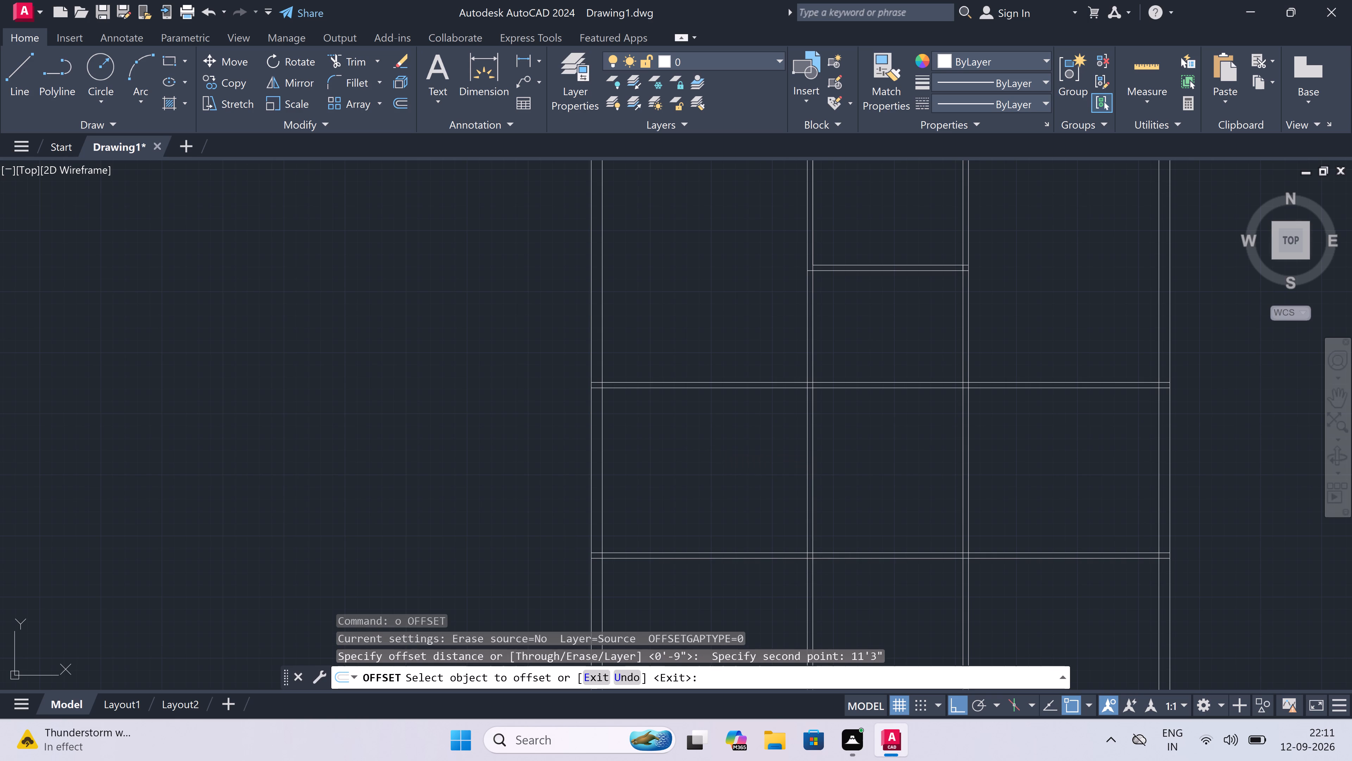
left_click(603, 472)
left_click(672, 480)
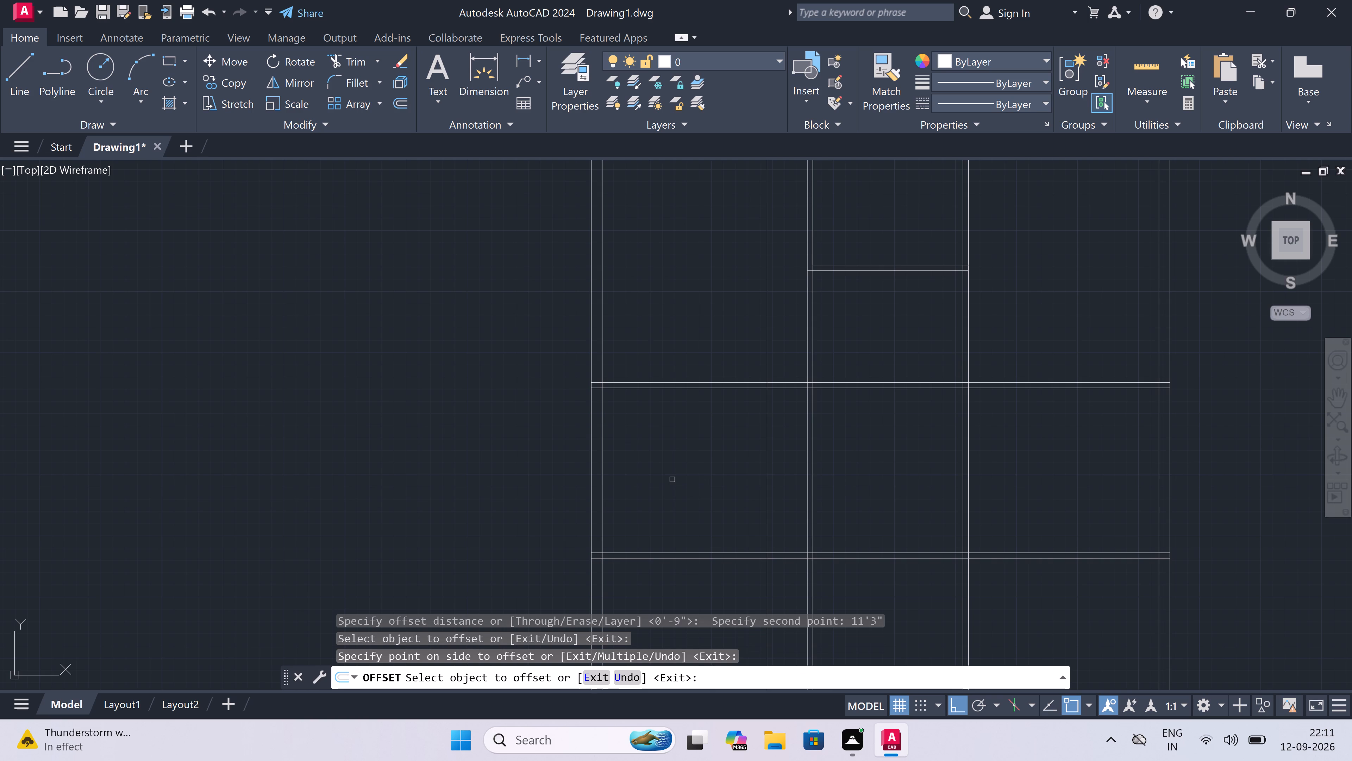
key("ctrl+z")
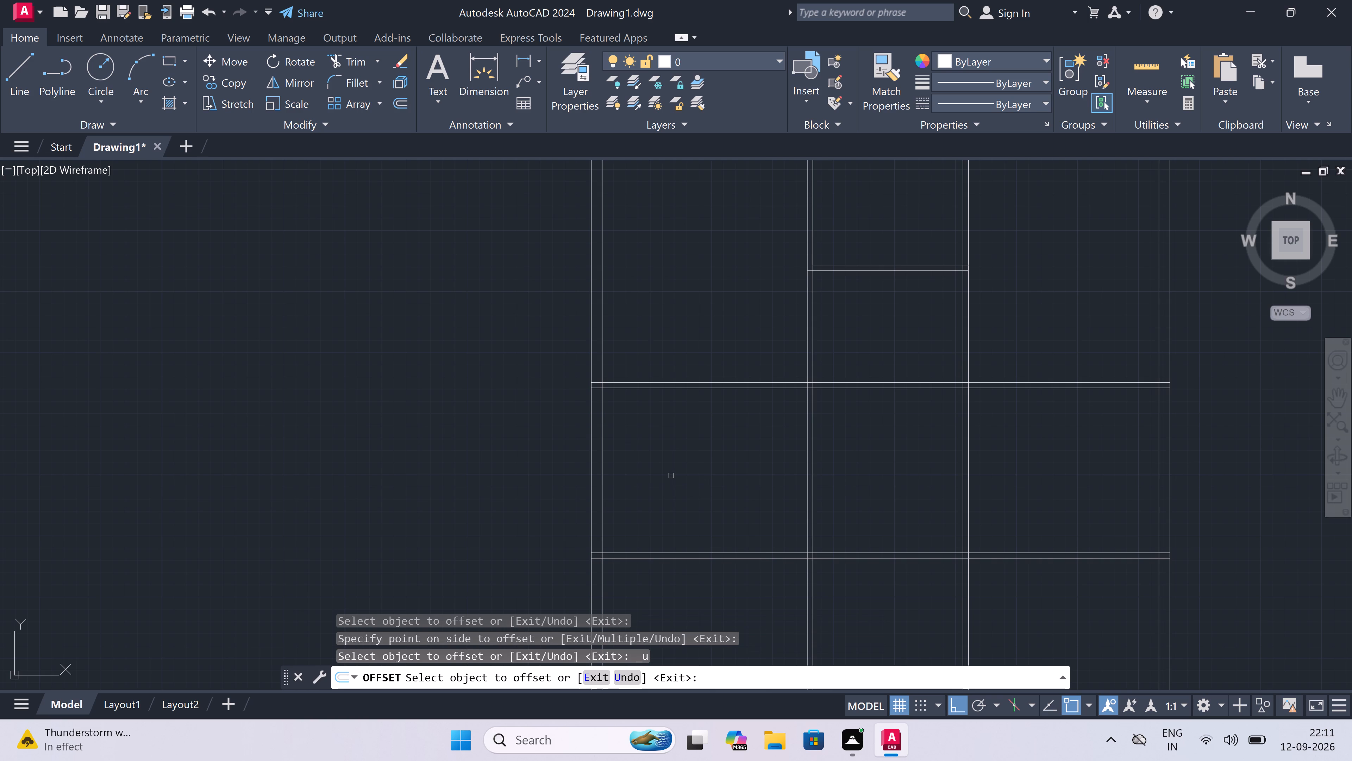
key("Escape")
Offset the left outer wall's inner line 10' to the right, into the left column of rooms.
type("o")
key("space")
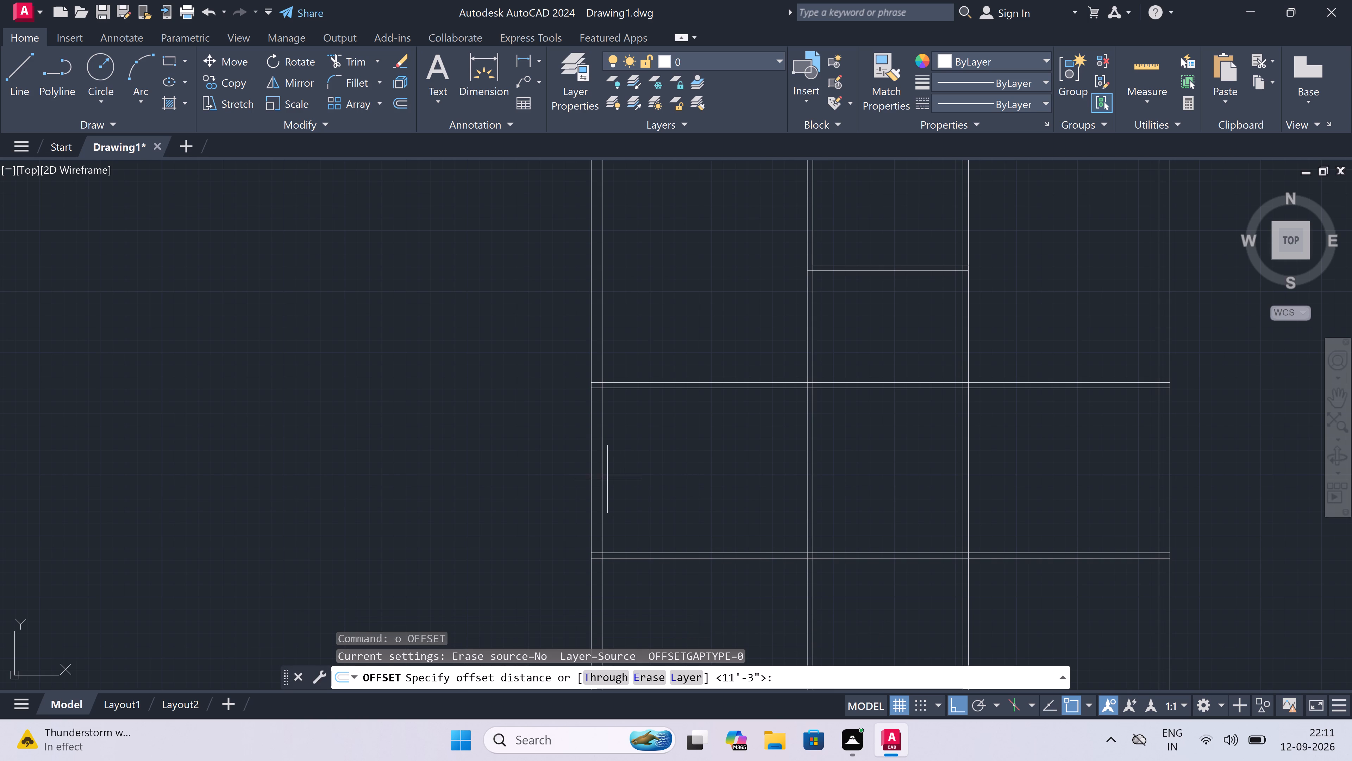
left_click_drag(599, 463, 637, 459)
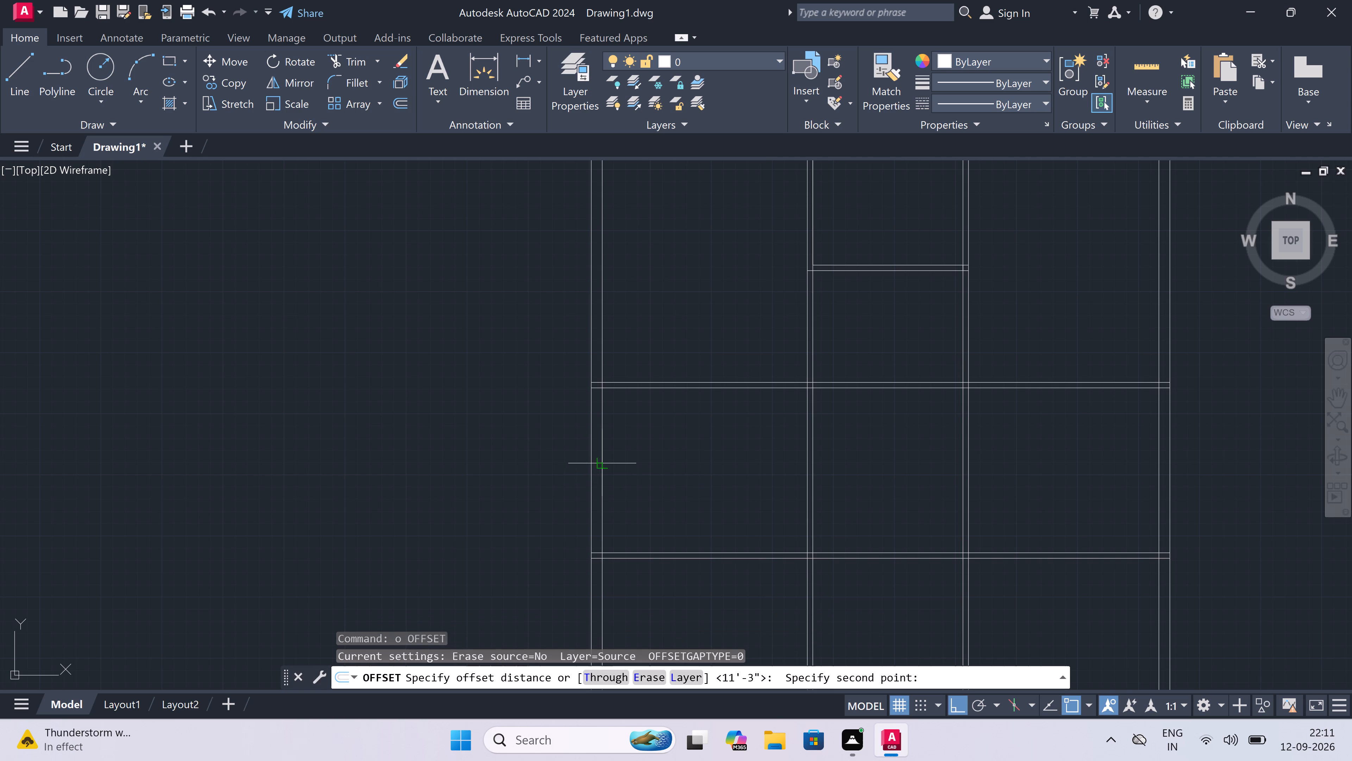
type("10'")
key("space")
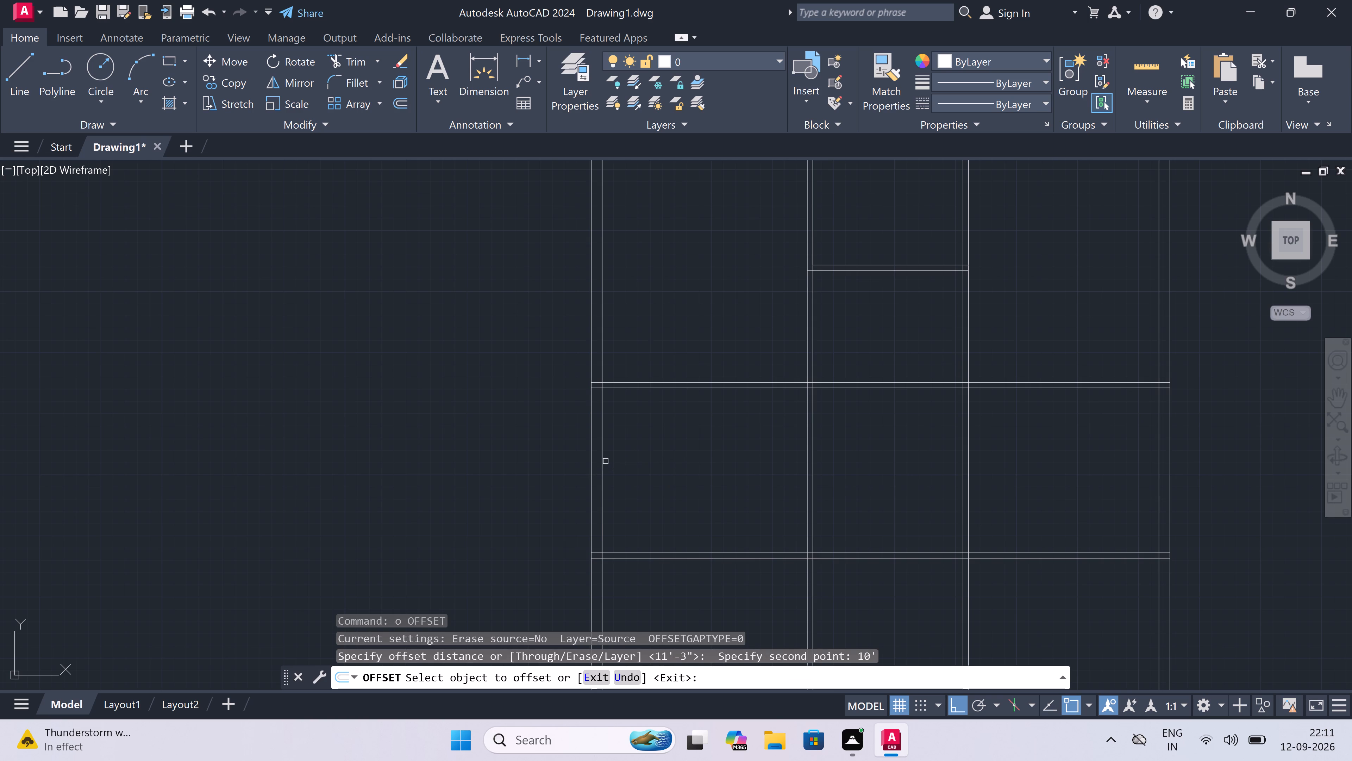
left_click_drag(602, 459, 608, 459)
left_click(644, 458)
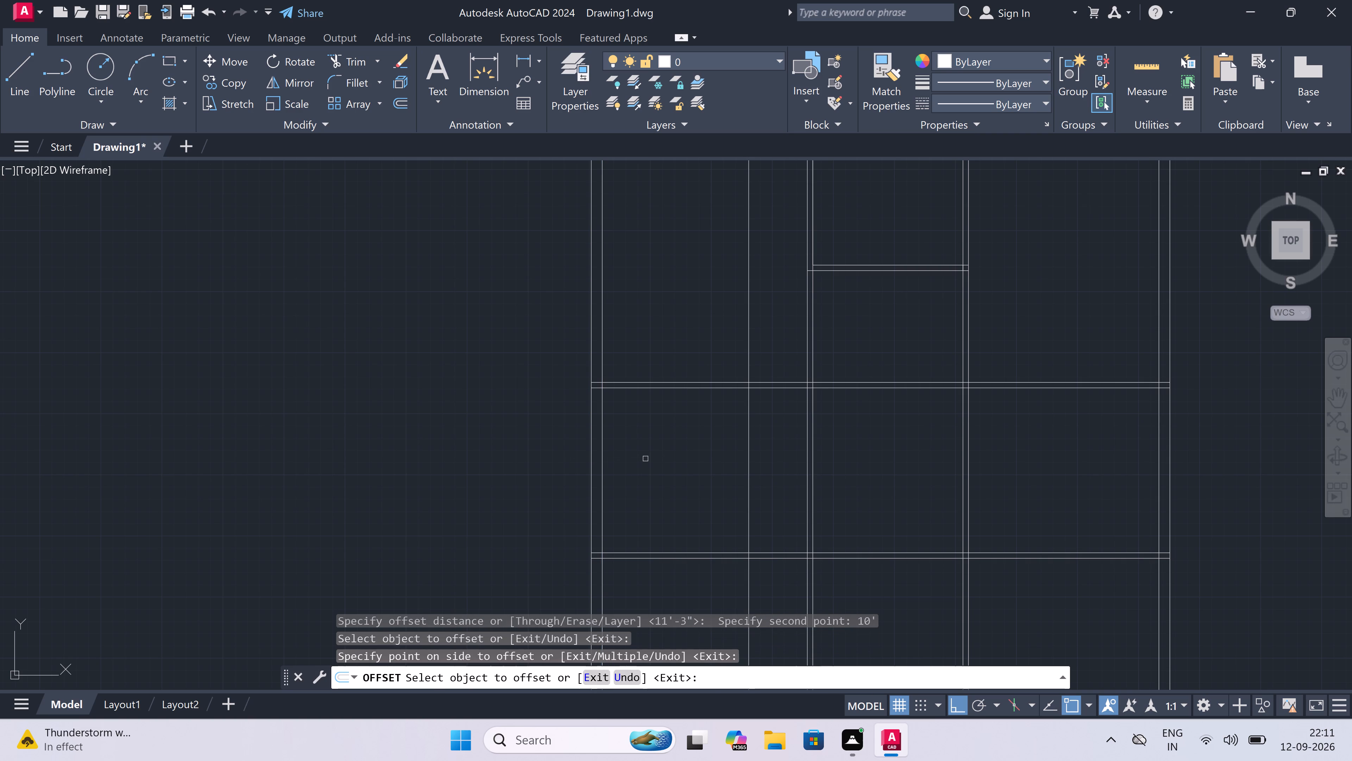
scroll(645, 459, "down", 1)
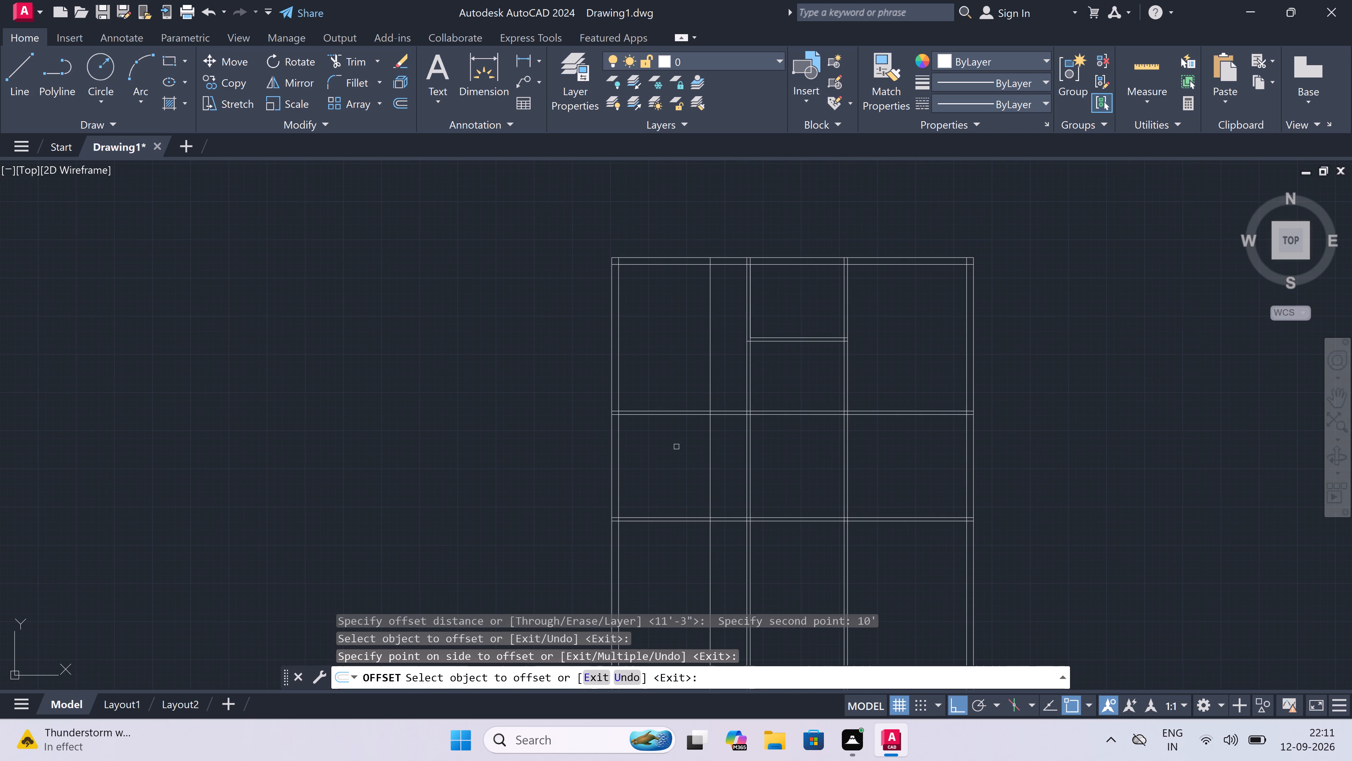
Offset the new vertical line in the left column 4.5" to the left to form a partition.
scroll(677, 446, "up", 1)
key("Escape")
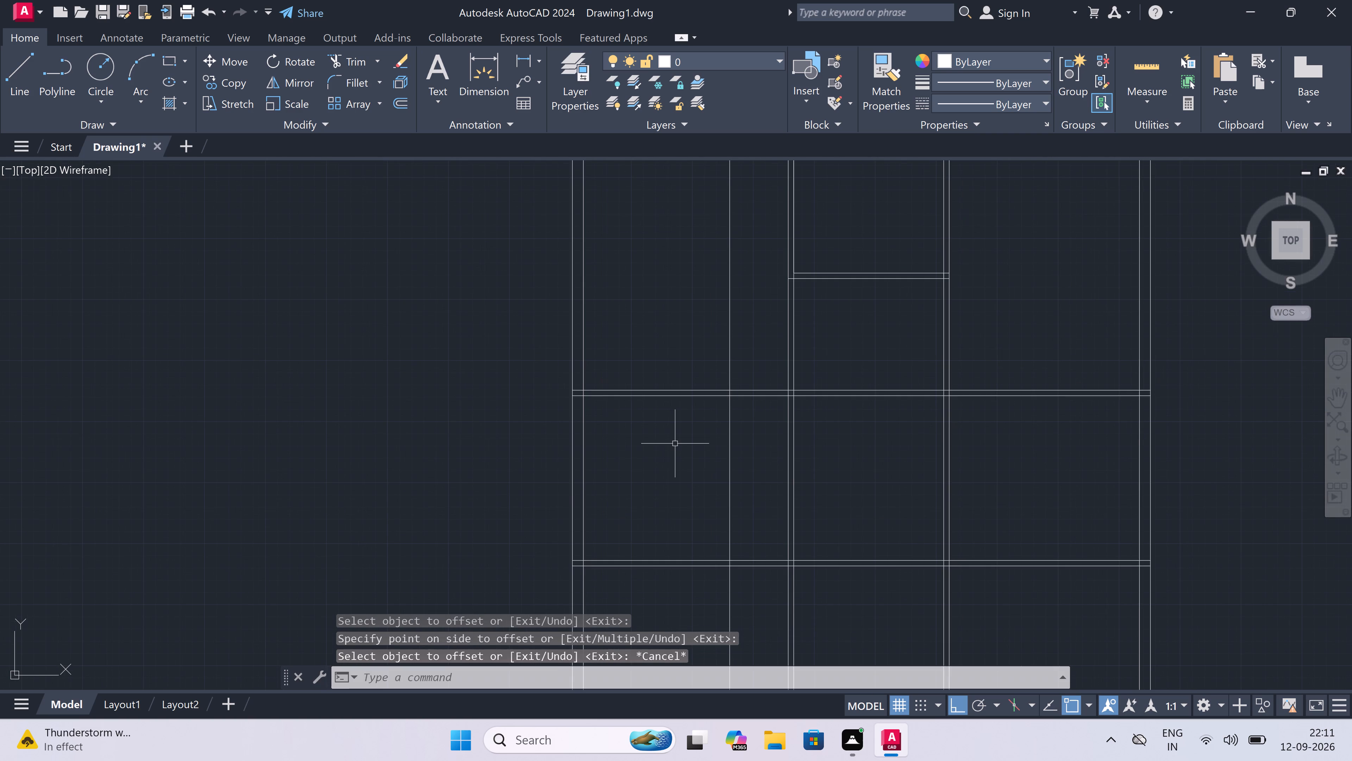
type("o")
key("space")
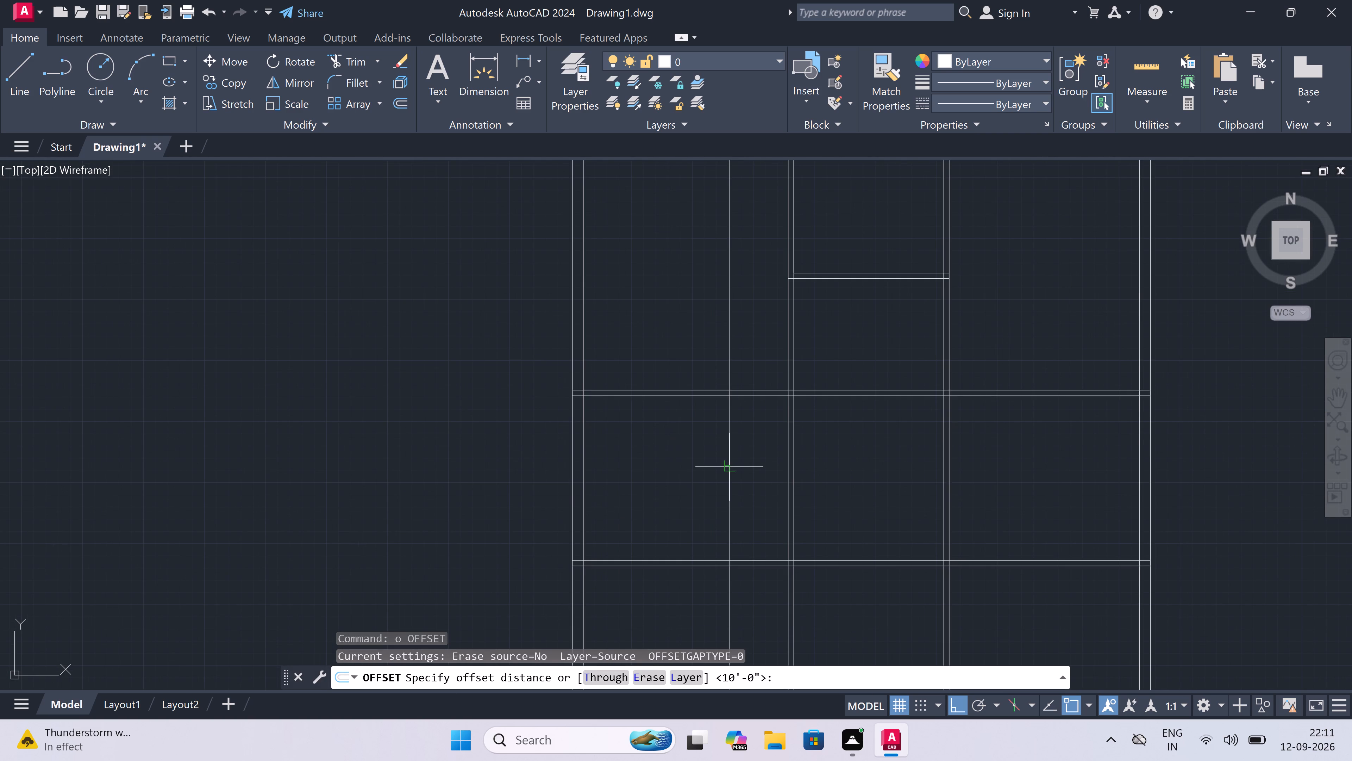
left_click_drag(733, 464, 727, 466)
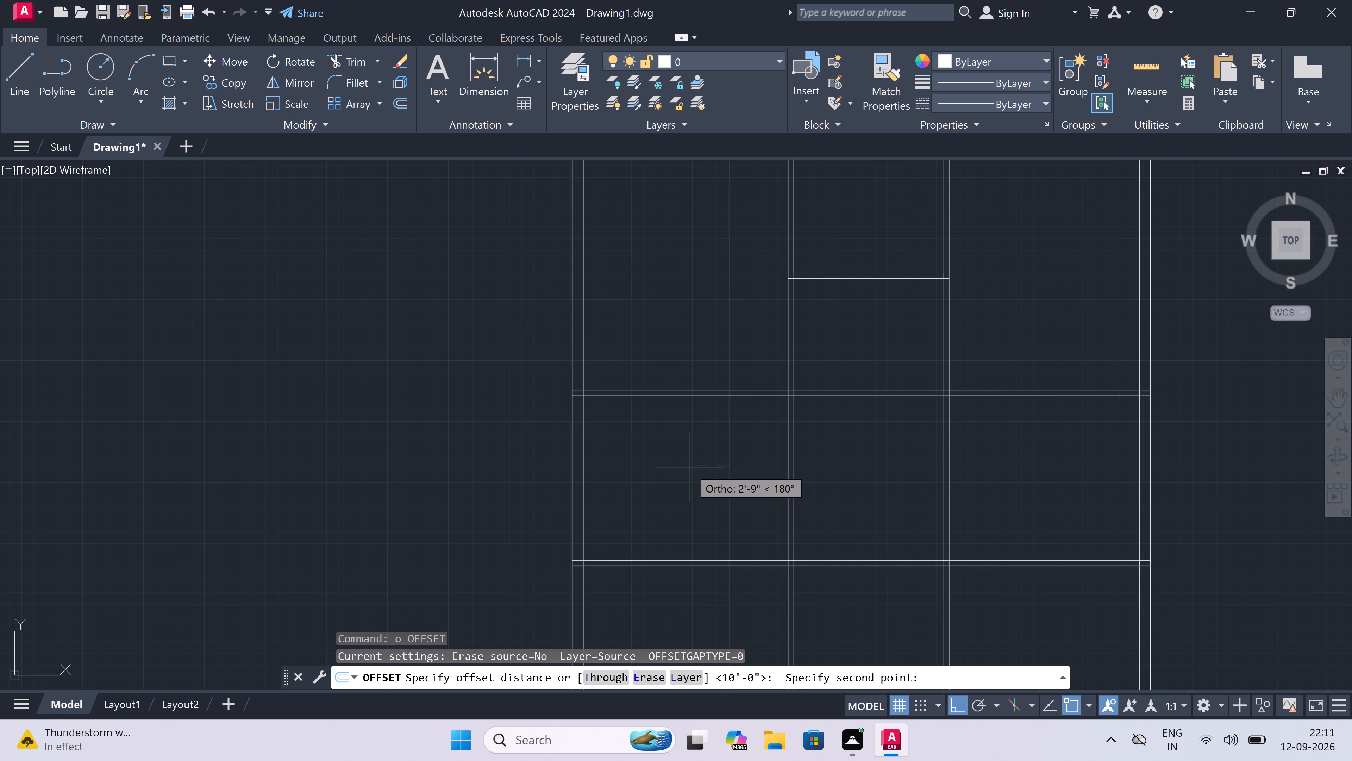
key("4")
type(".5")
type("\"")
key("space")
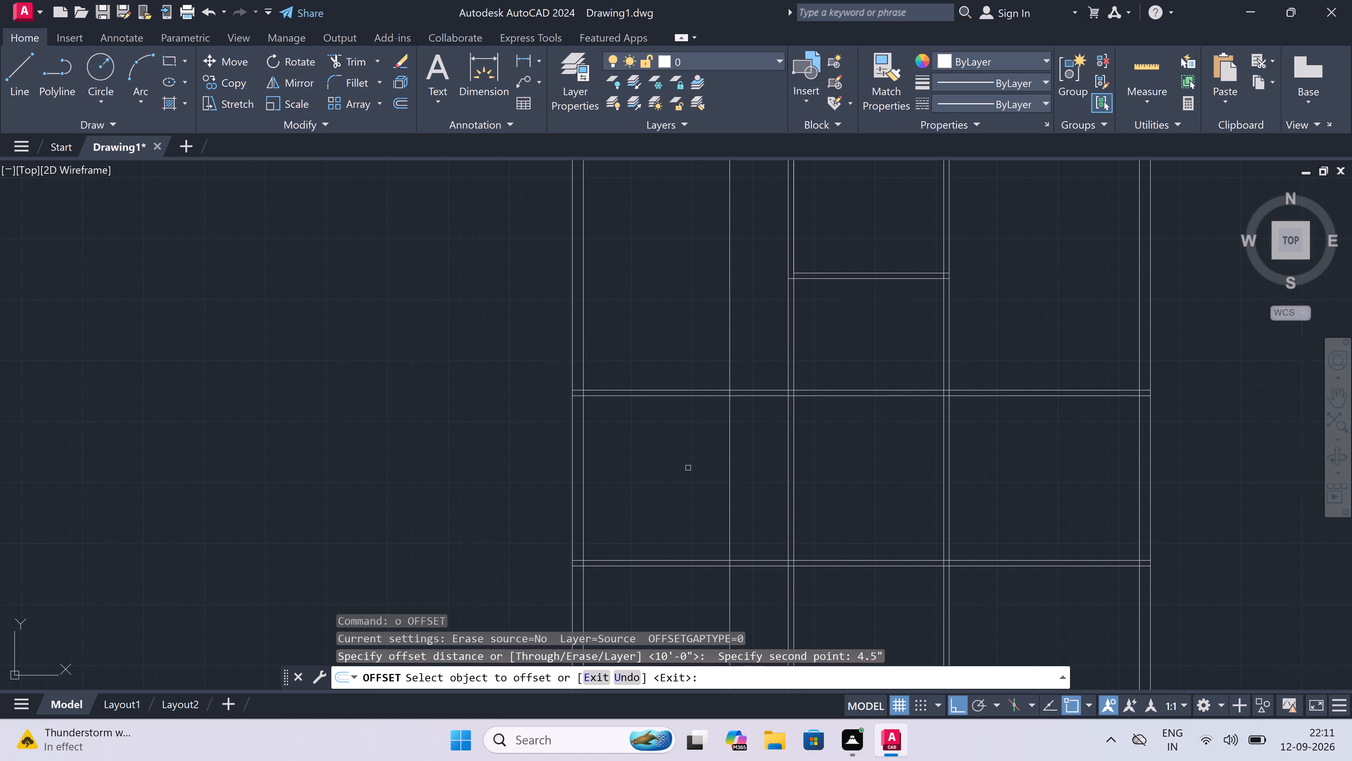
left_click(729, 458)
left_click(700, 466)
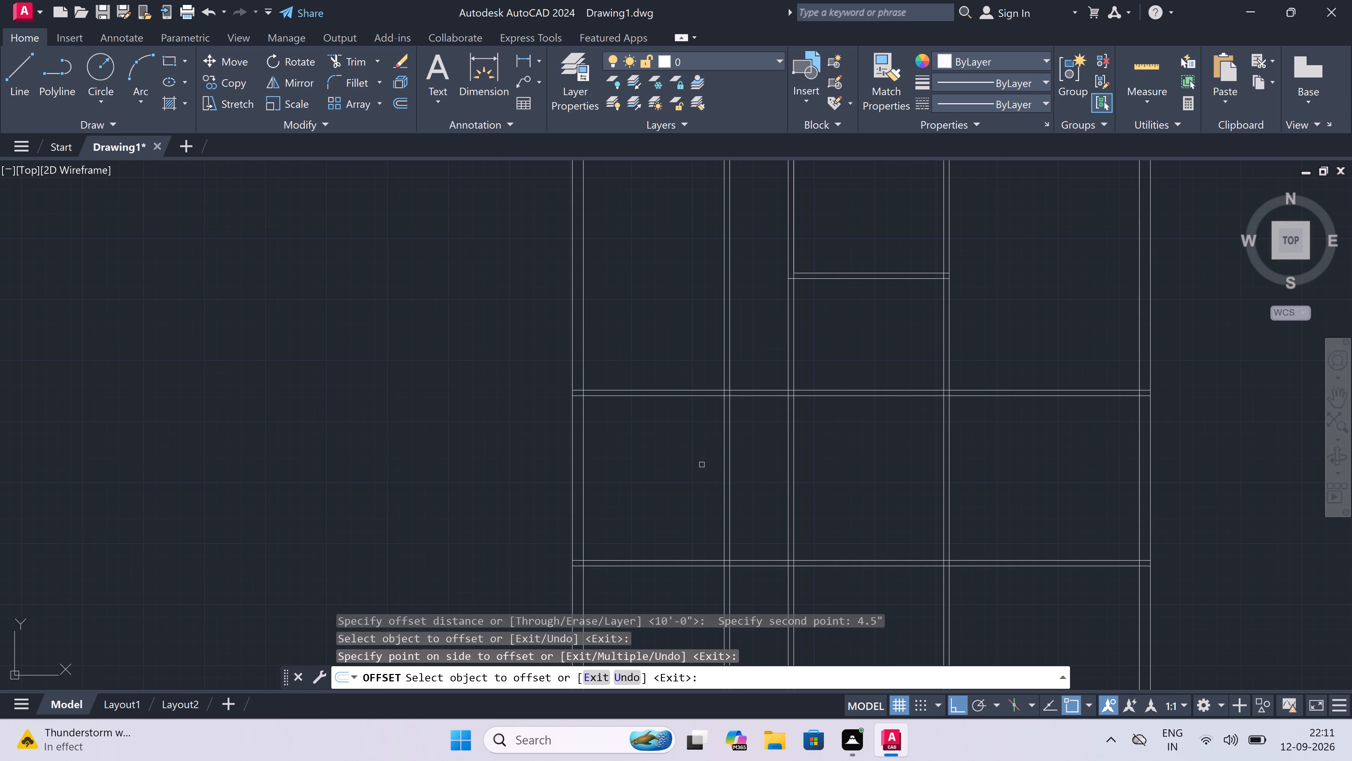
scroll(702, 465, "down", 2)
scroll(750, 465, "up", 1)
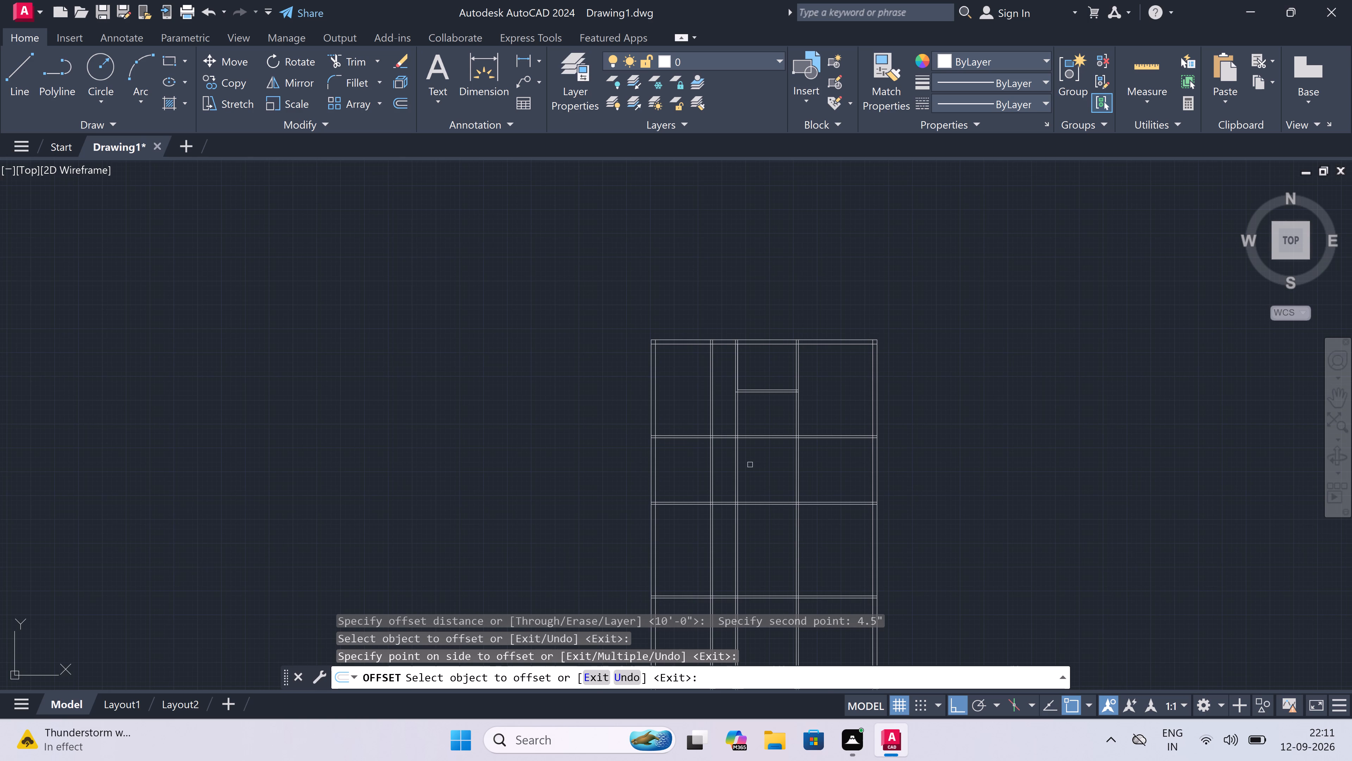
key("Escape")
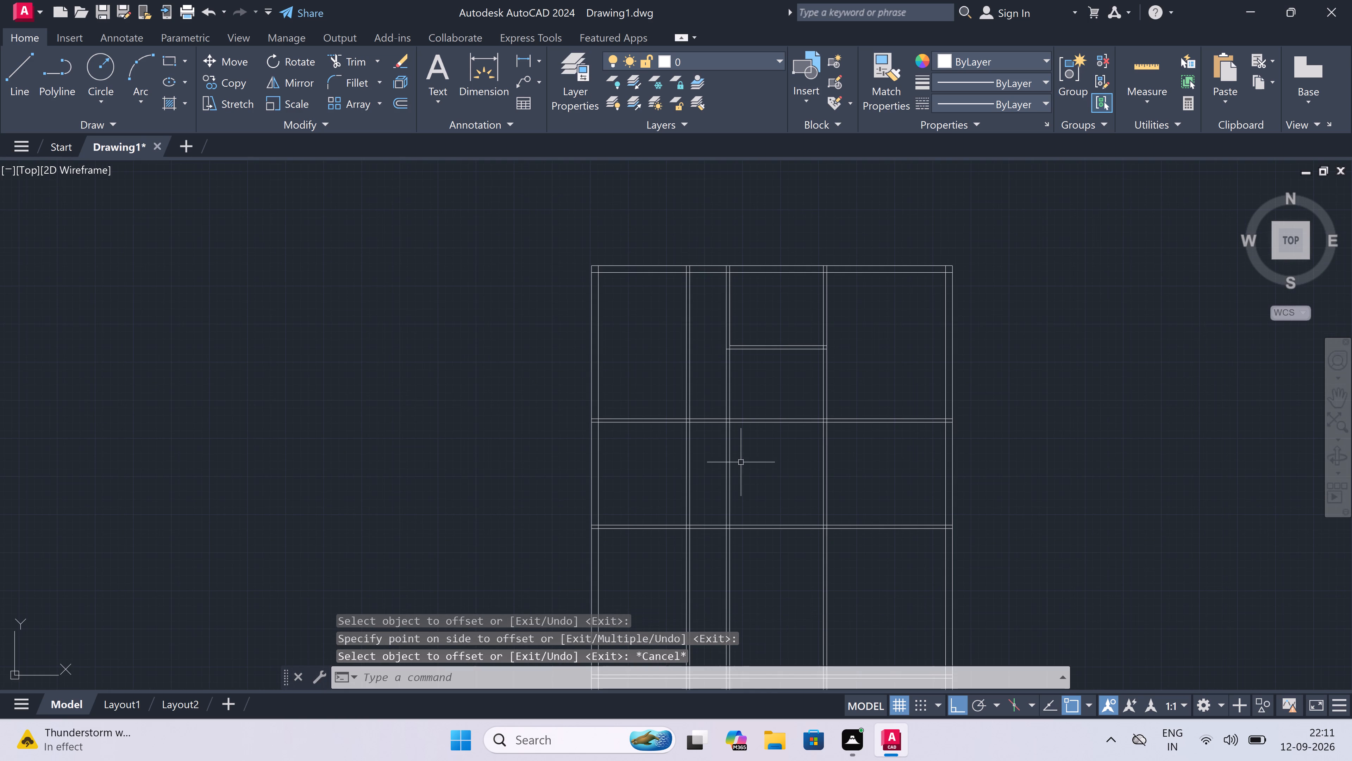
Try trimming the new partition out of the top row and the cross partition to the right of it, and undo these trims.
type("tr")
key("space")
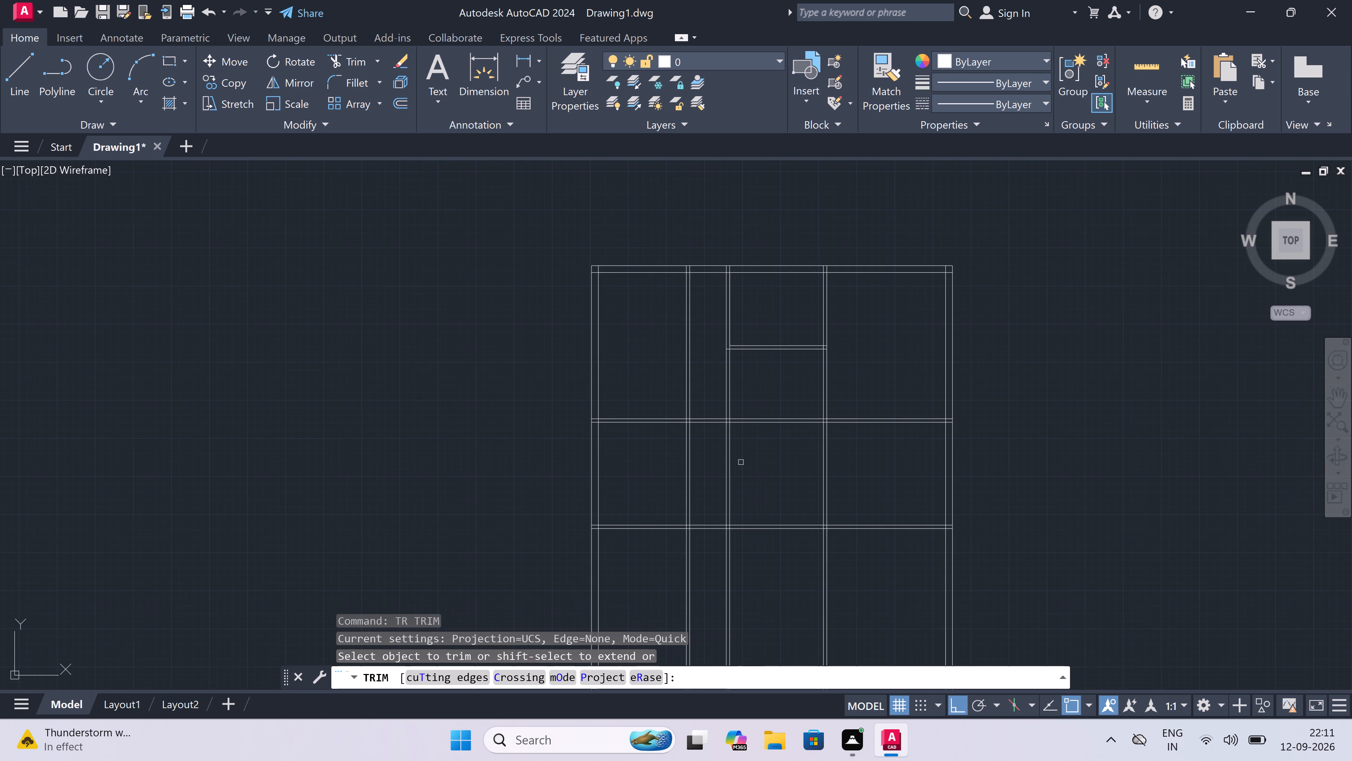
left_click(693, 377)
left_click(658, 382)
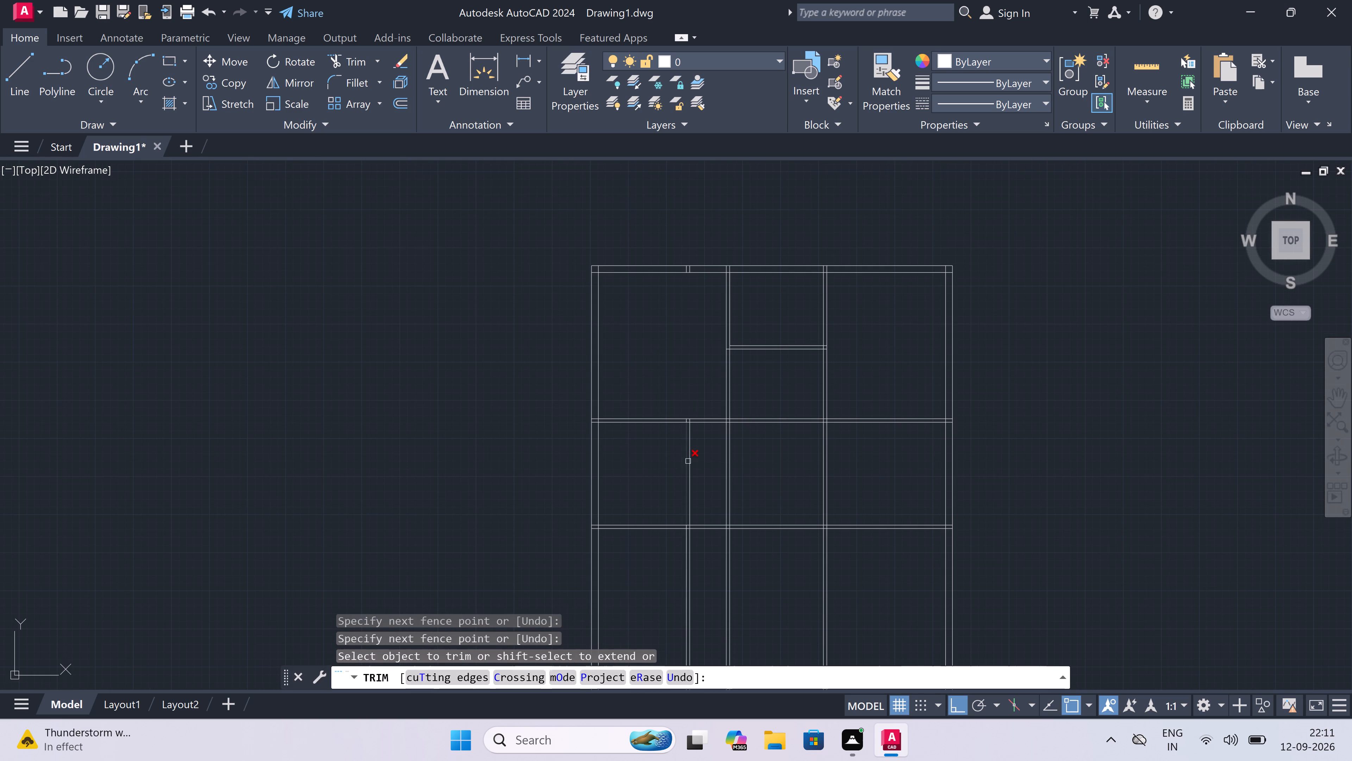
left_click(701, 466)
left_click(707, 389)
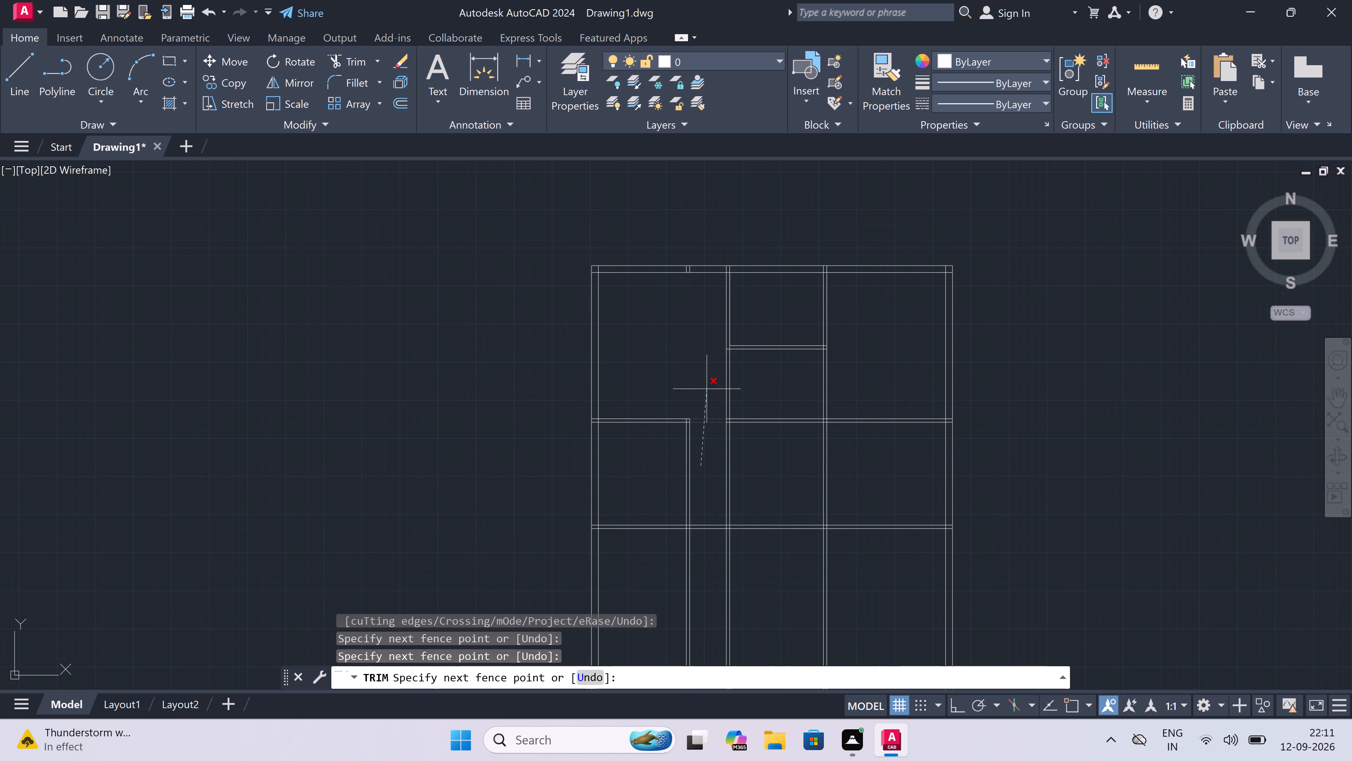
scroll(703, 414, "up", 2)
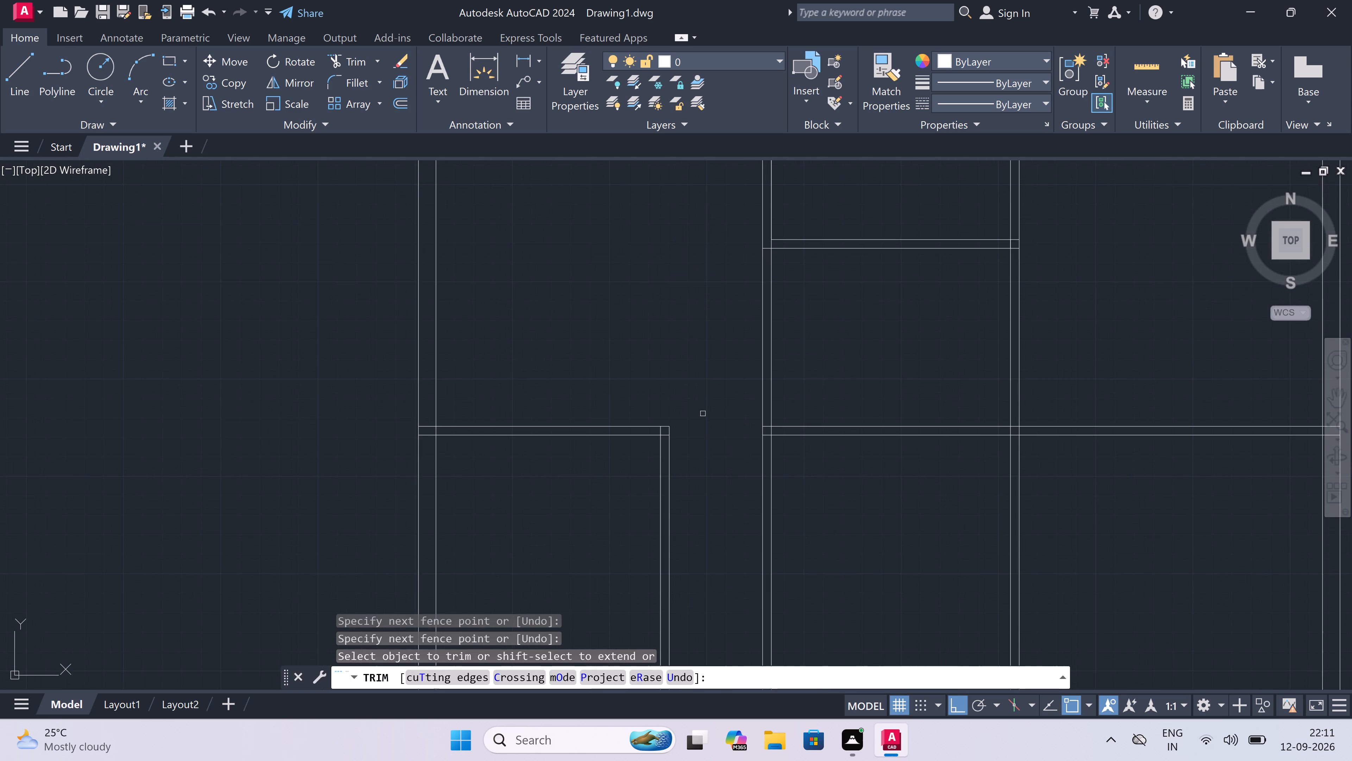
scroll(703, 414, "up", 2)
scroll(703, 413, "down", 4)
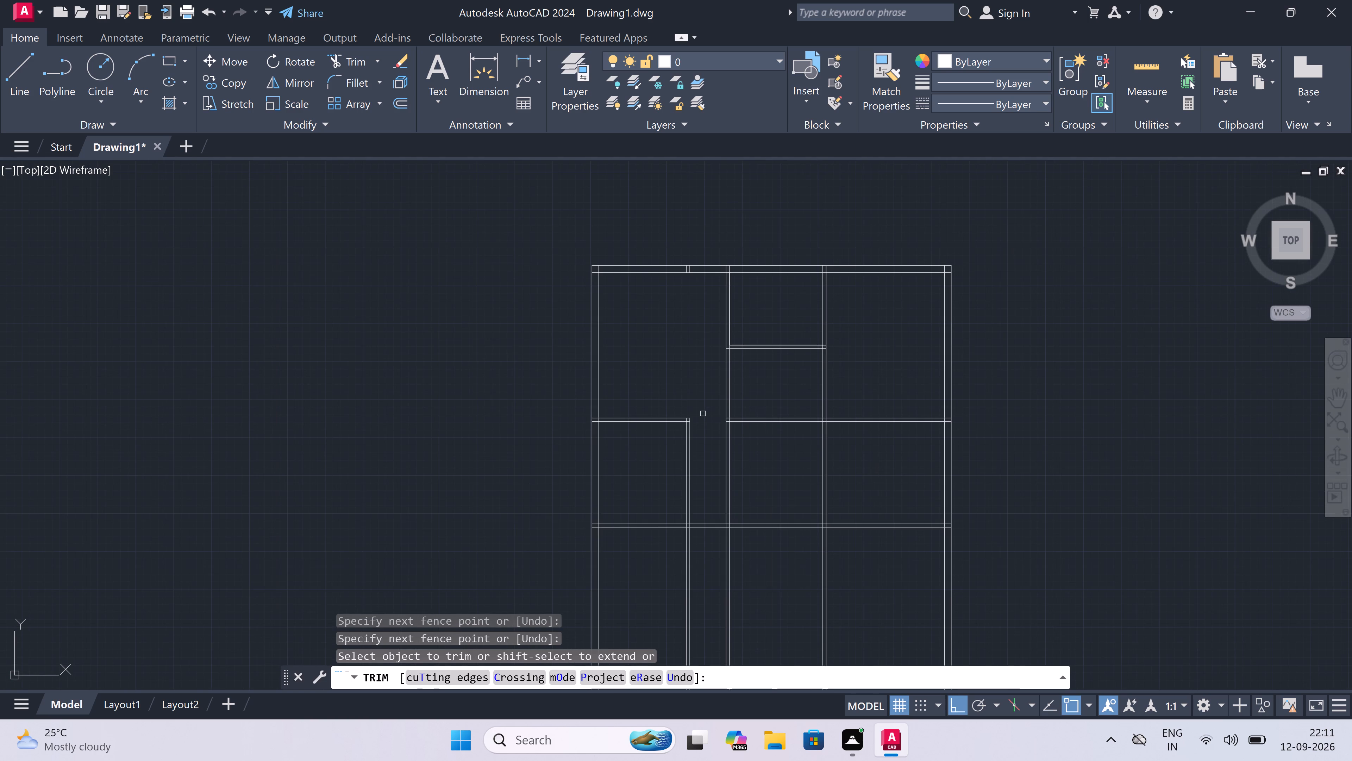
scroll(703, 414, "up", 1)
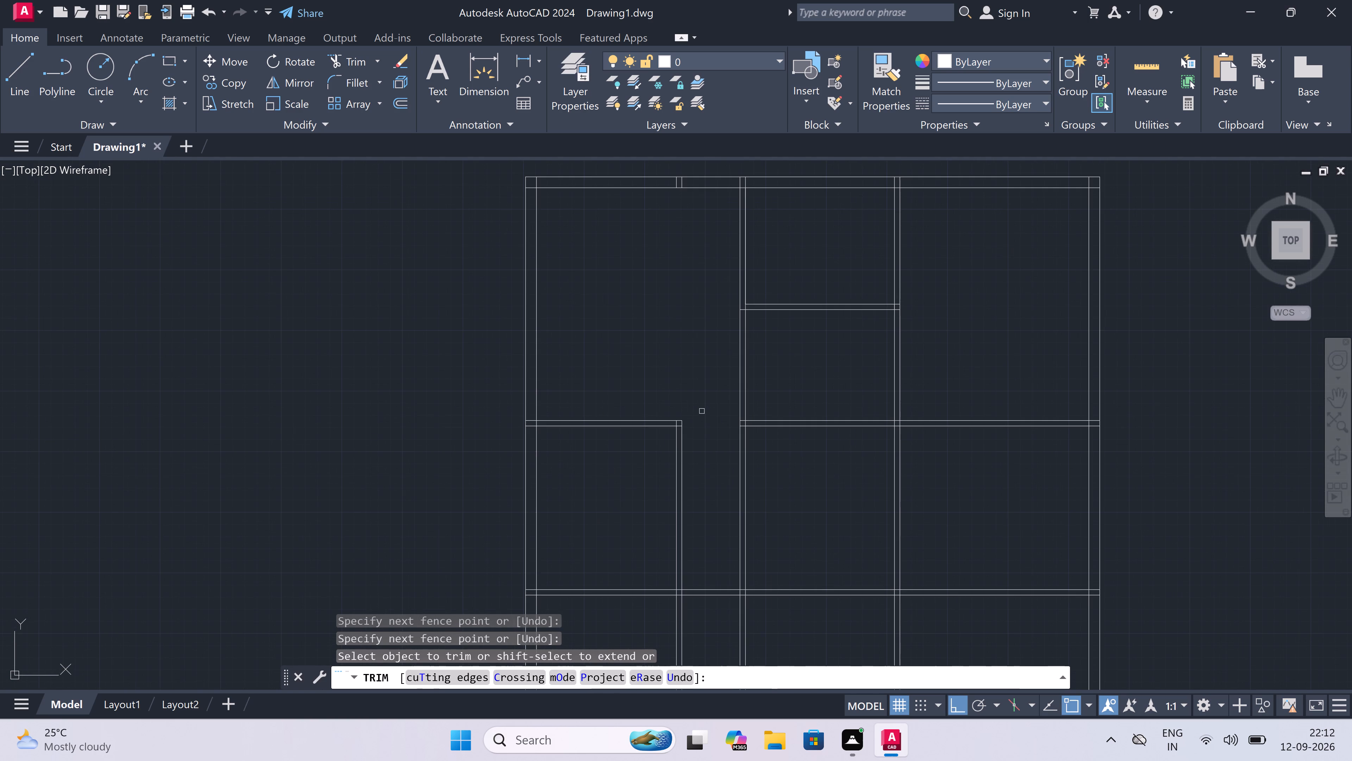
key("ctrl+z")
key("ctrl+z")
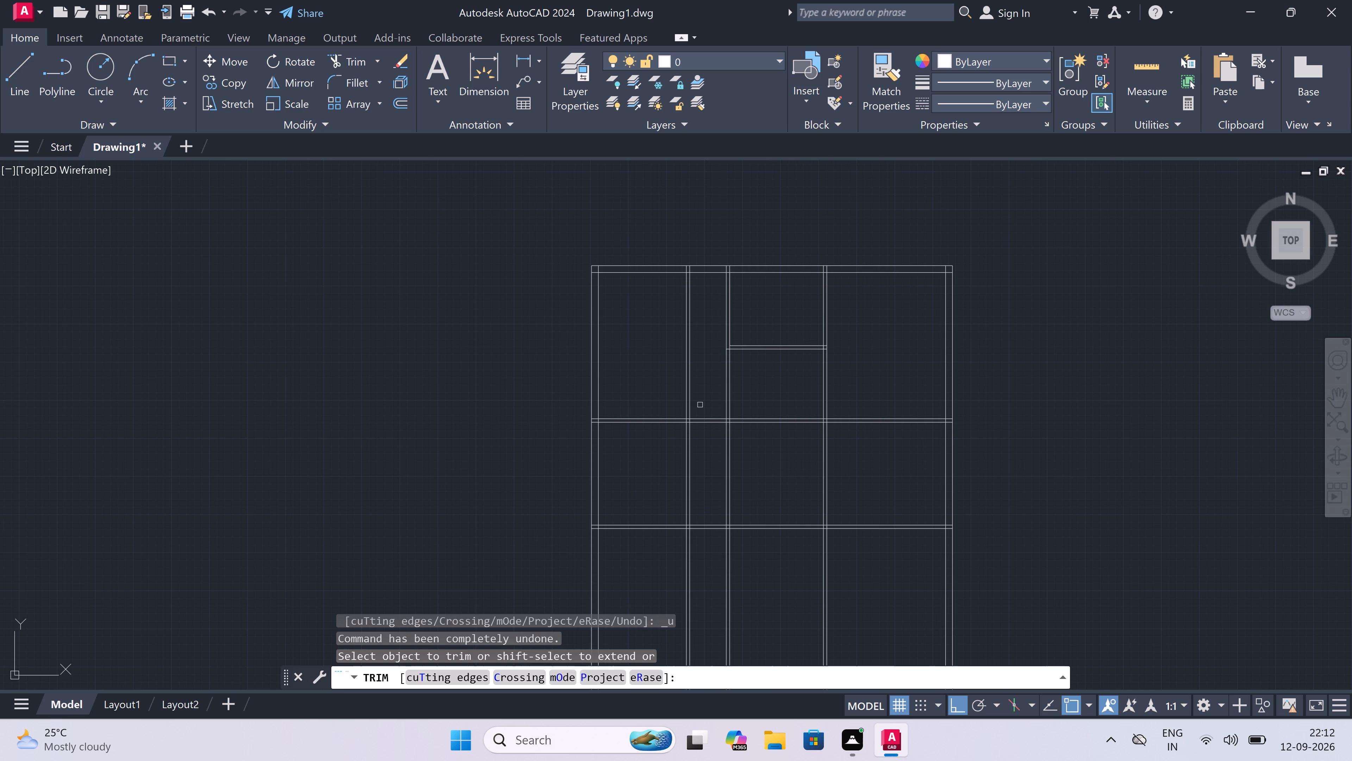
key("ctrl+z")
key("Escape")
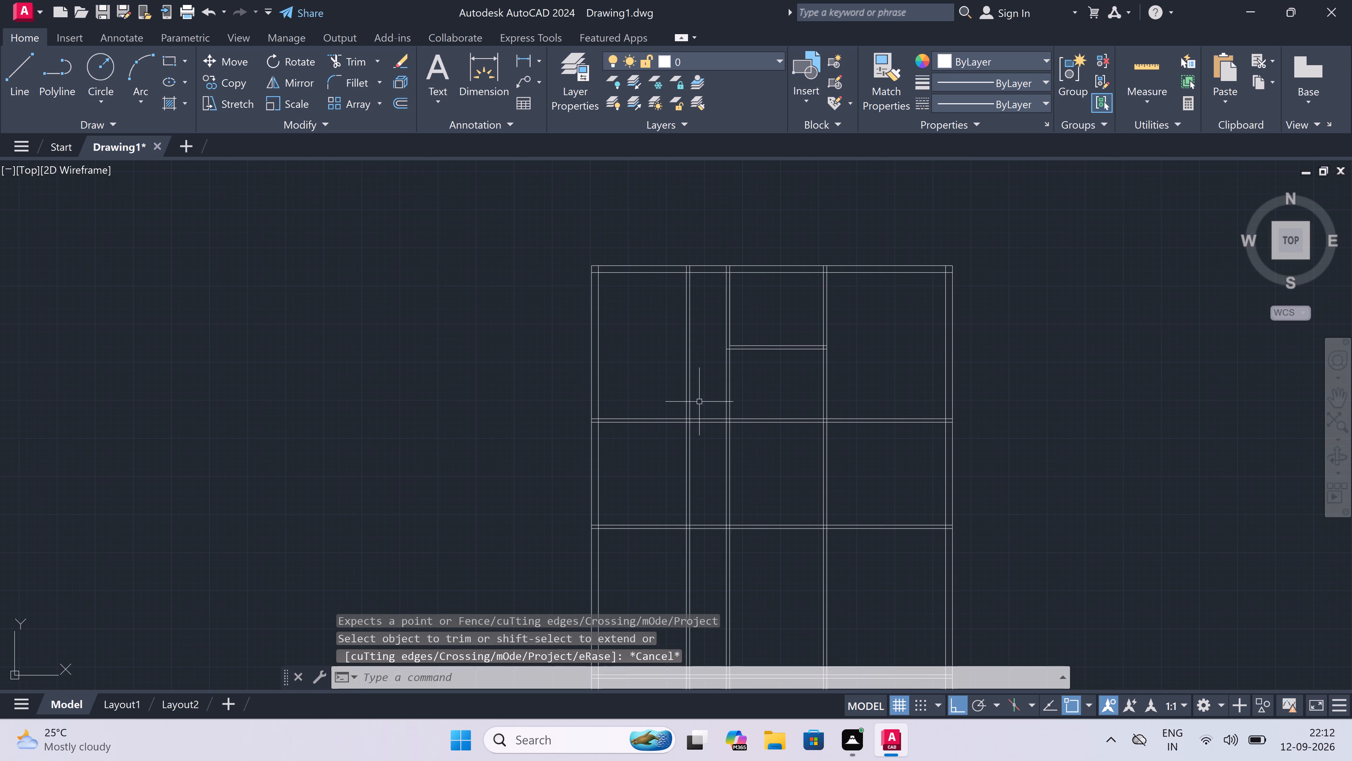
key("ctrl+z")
Erase both lines of the new vertical partition in the left column.
left_click_drag(700, 396, 696, 398)
left_click(677, 401)
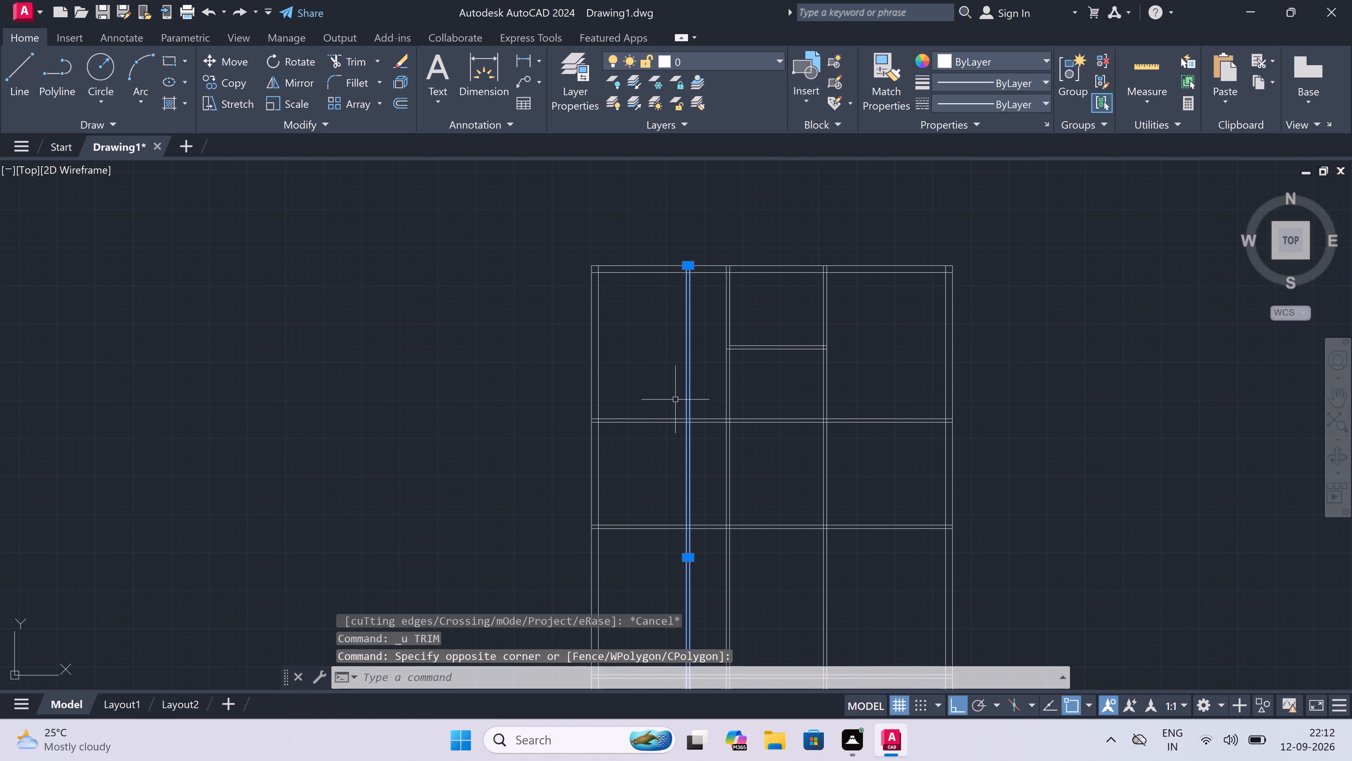
key("Delete")
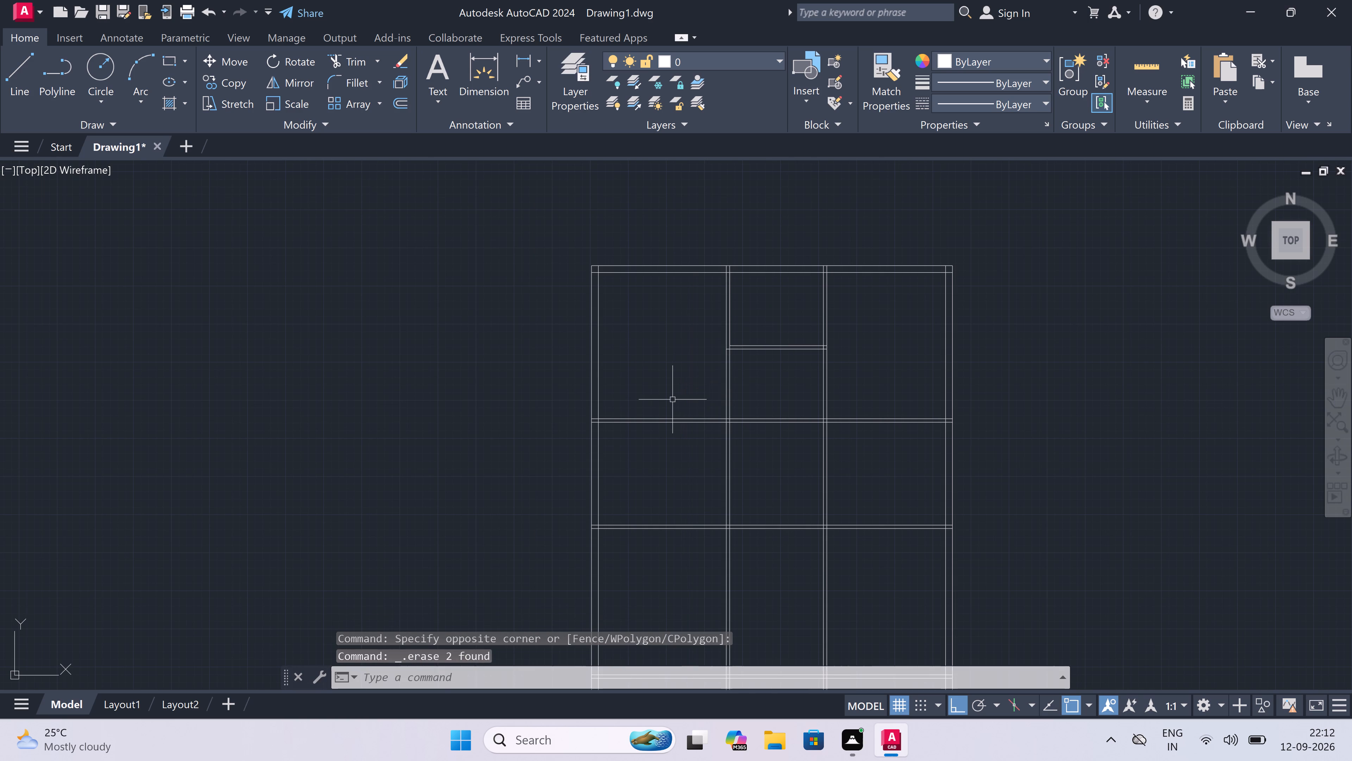
Offset the left outer wall's inner line 9' to the right, into the left column of rooms.
scroll(673, 447, "up", 2)
type("o")
key("space")
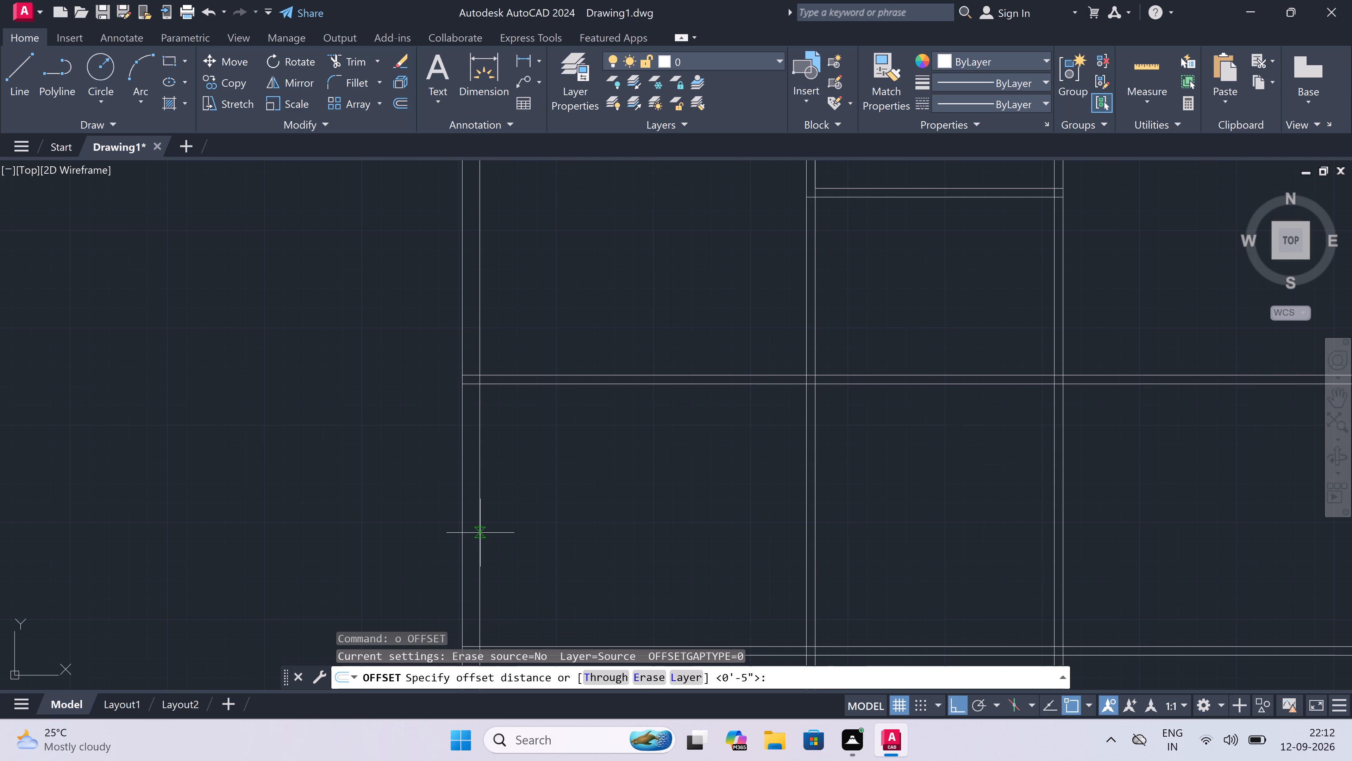
left_click_drag(479, 531, 487, 531)
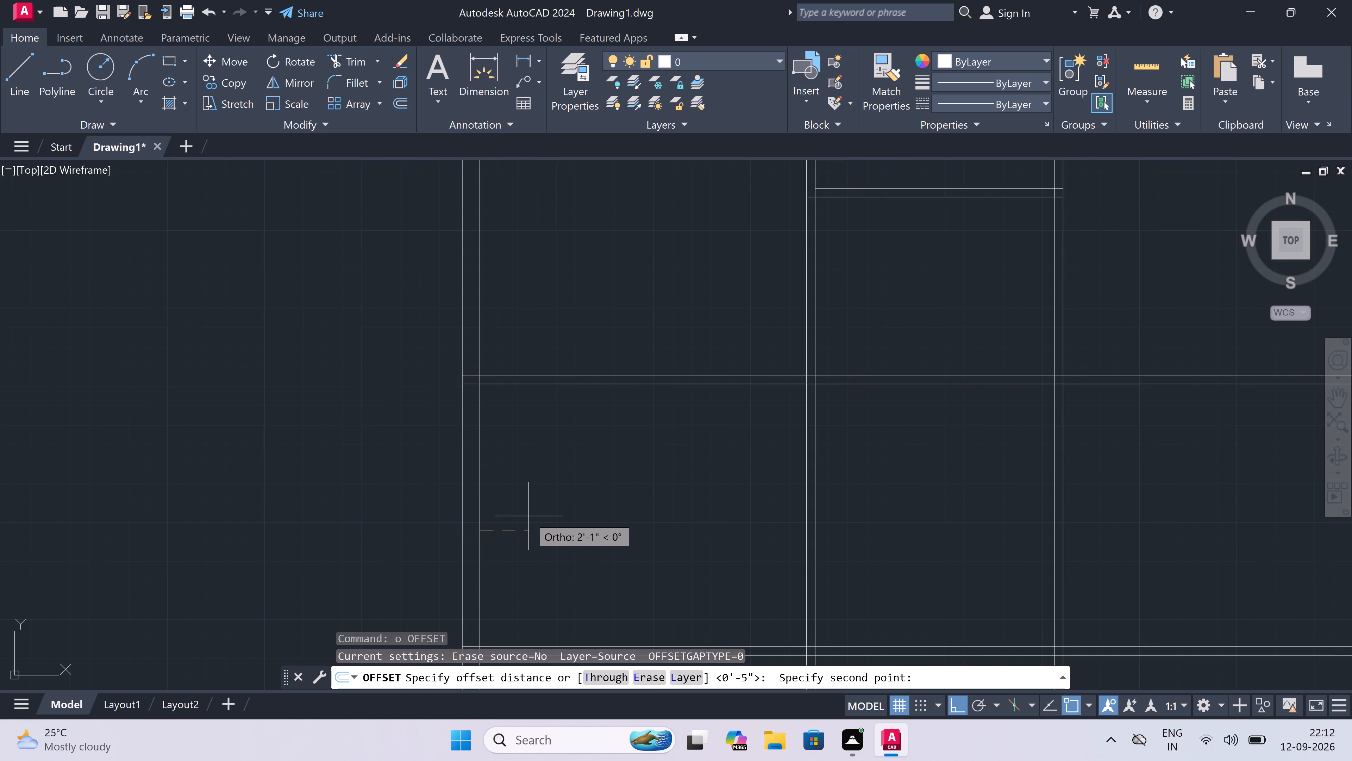
type("9'")
key("space")
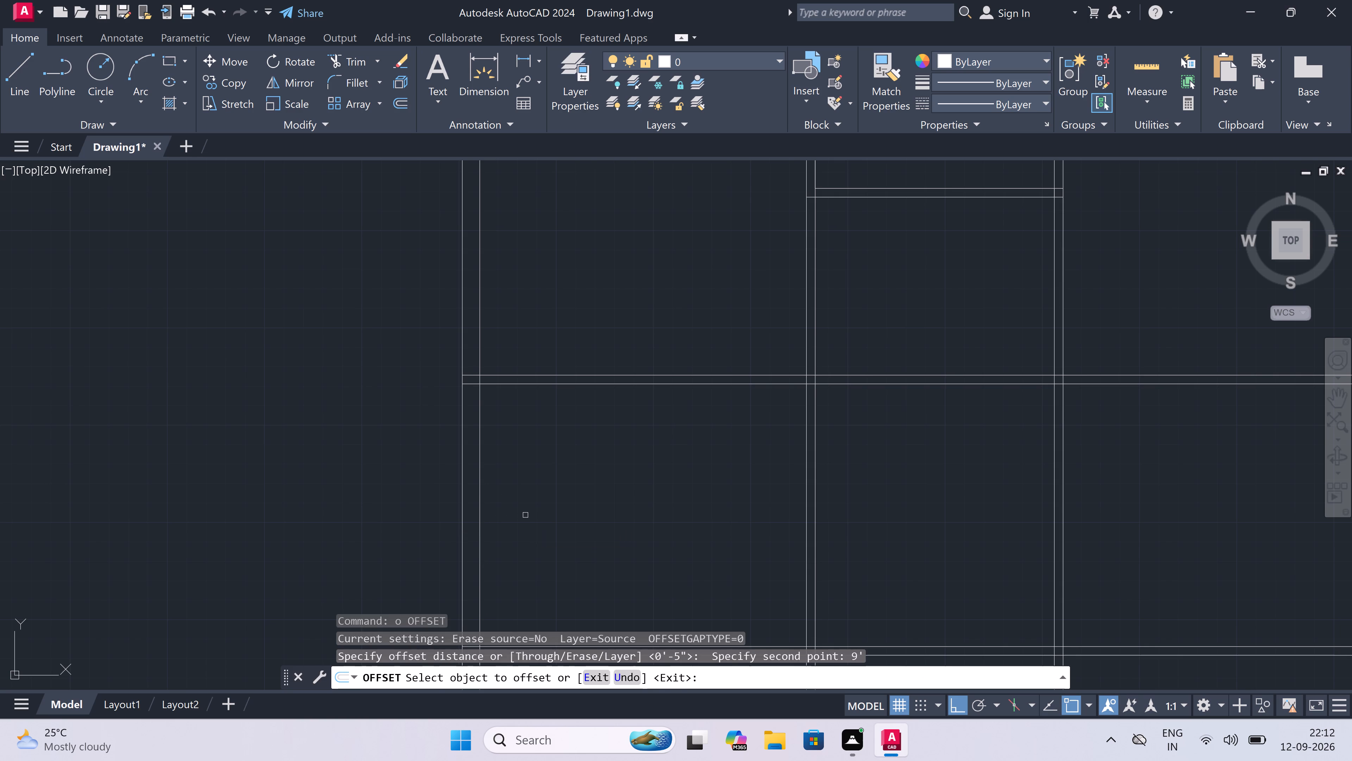
left_click_drag(480, 482, 497, 479)
left_click(521, 477)
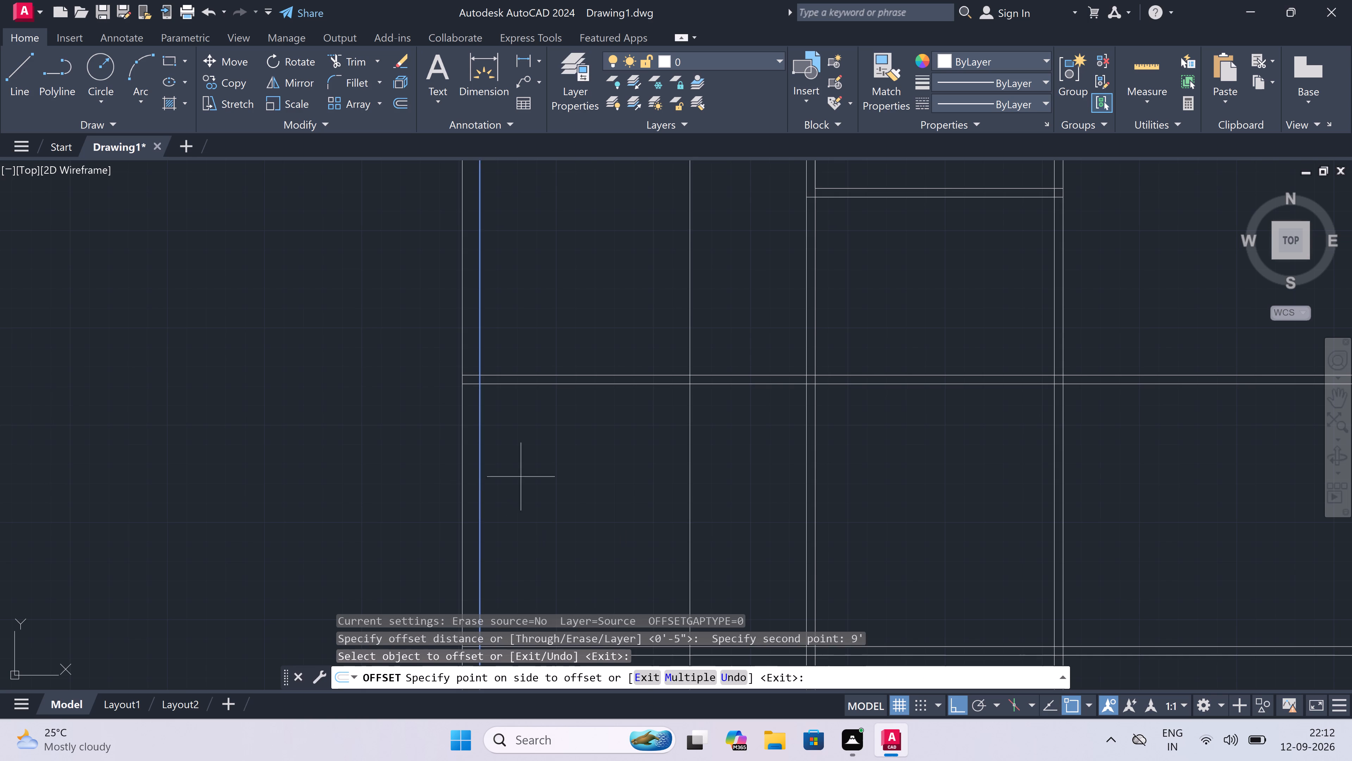
key("Escape")
Offset the new vertical line in the left column 4.5" to the right to form a partition.
key("o")
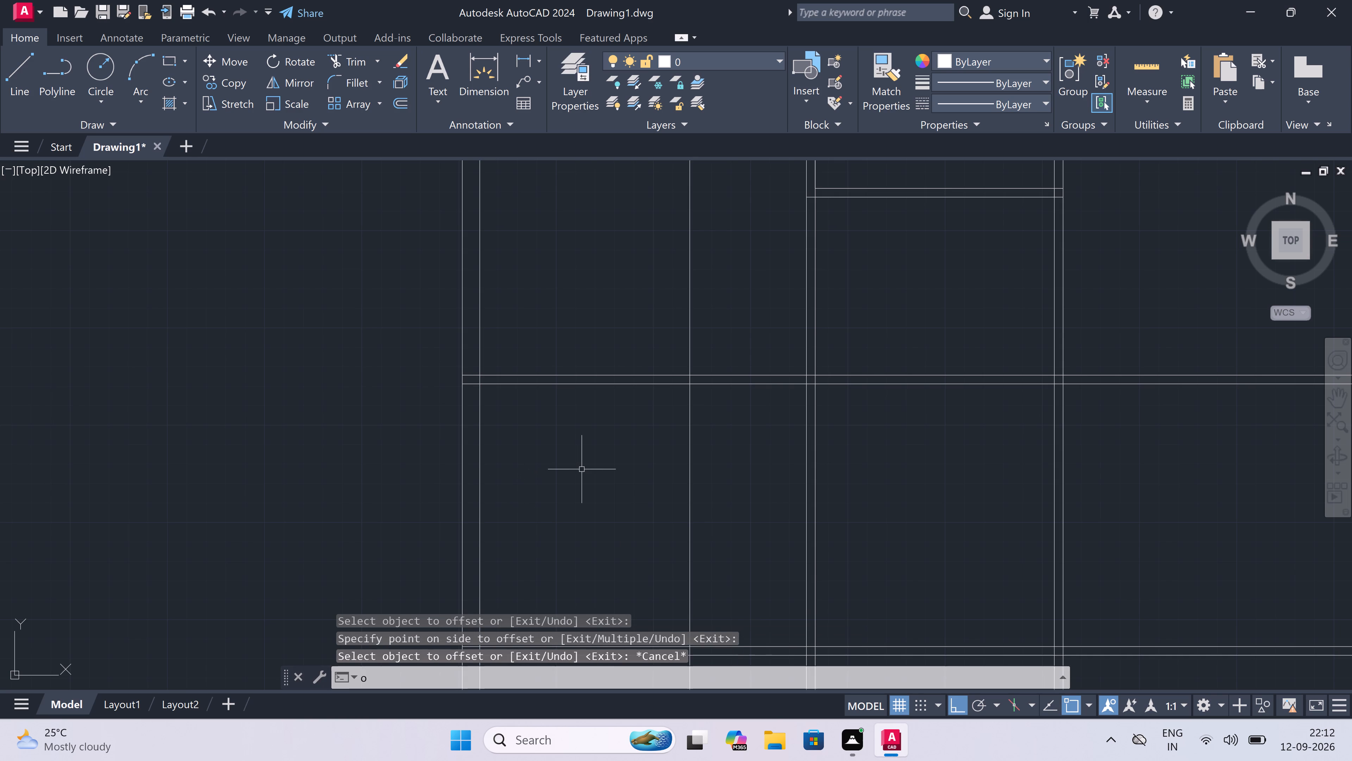
key("space")
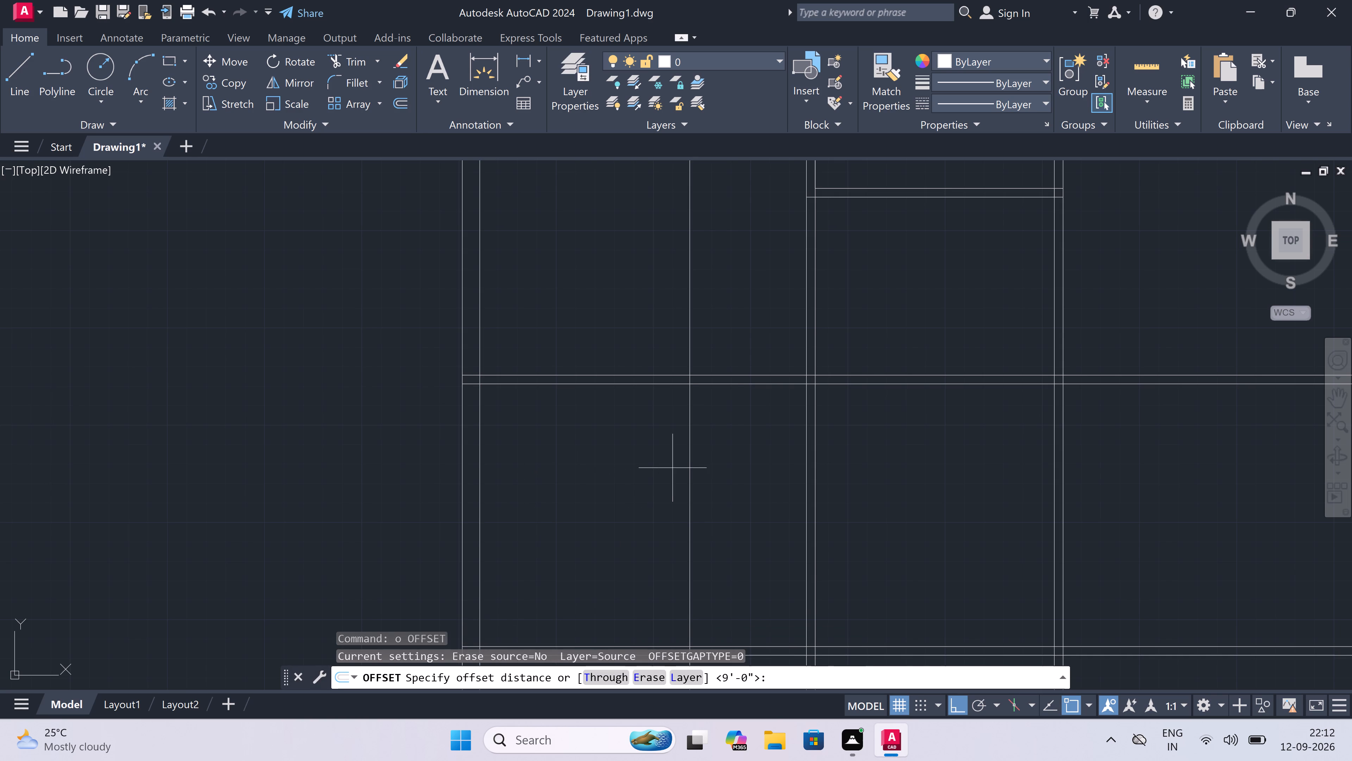
left_click_drag(687, 463, 691, 463)
type("4.5")
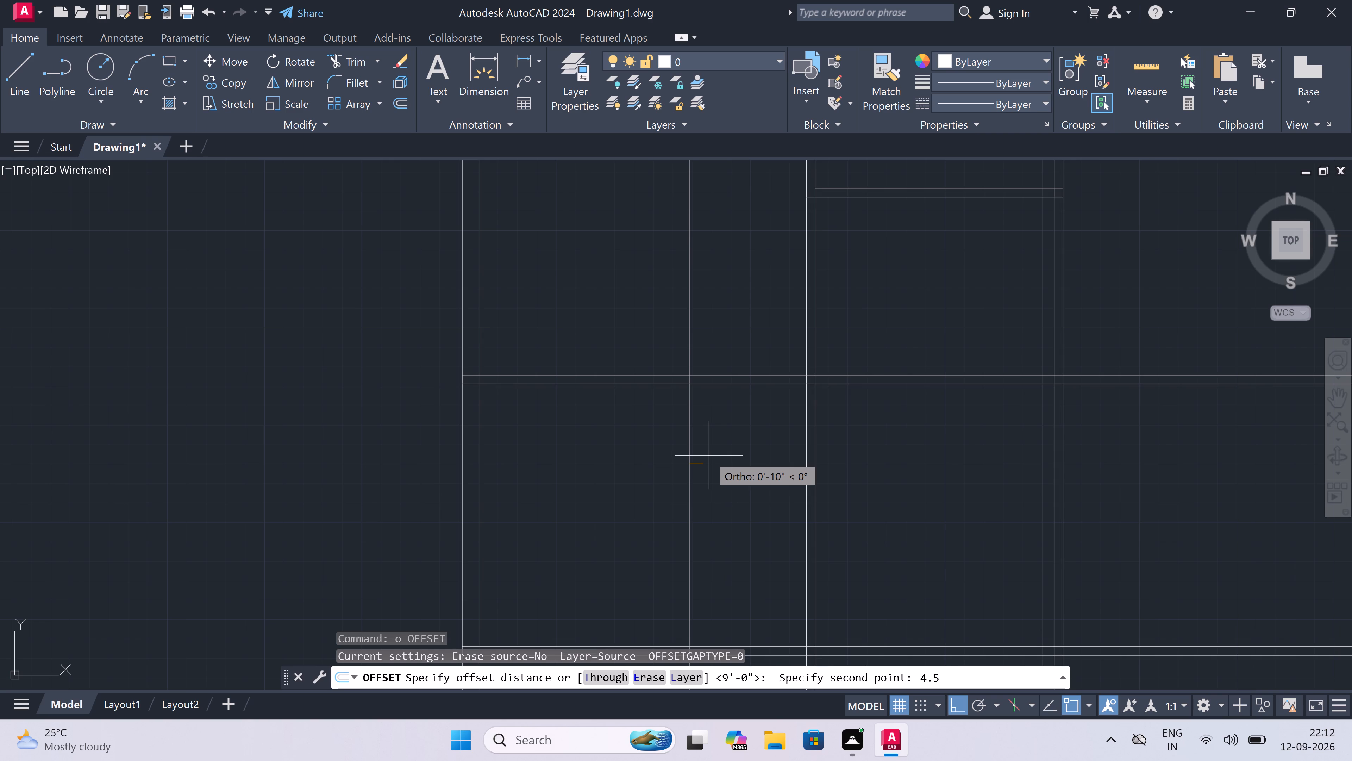
type("\"")
key("space")
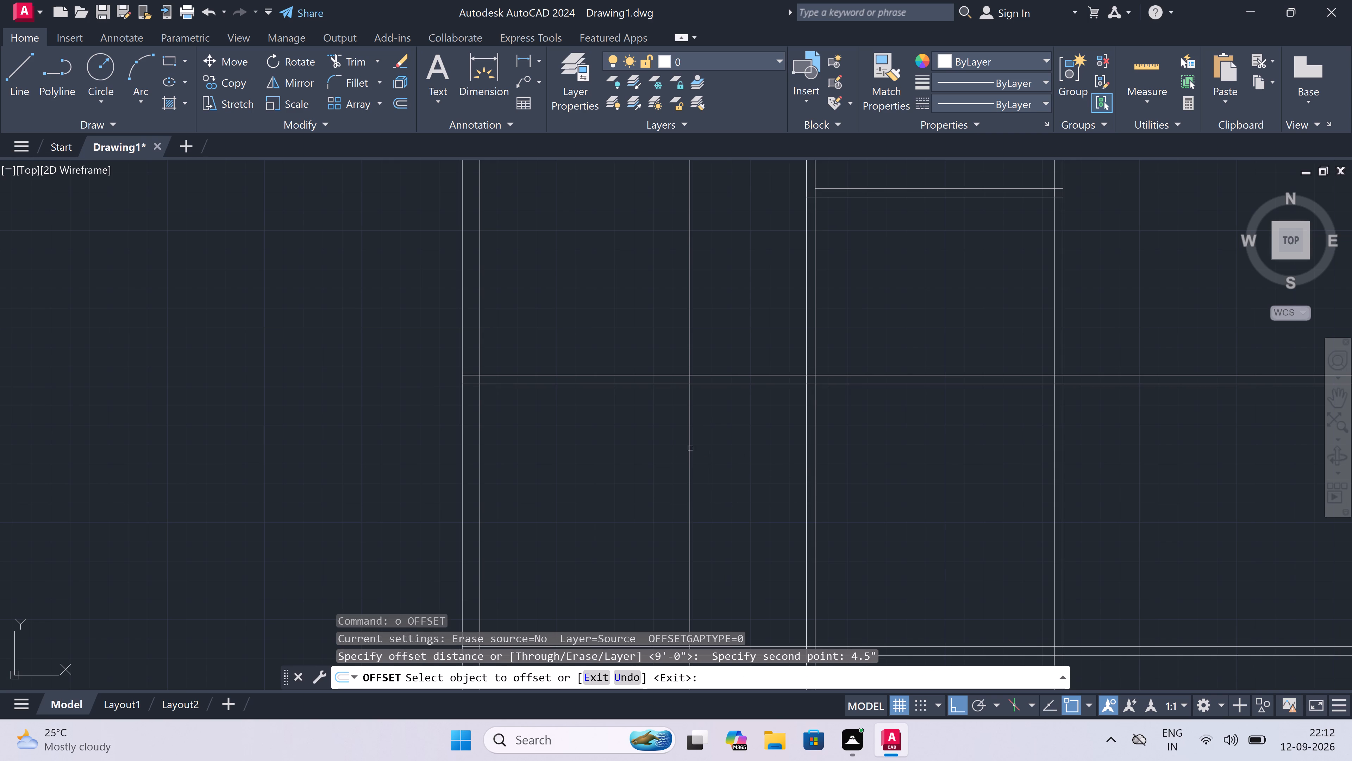
left_click_drag(688, 445, 699, 445)
left_click(714, 447)
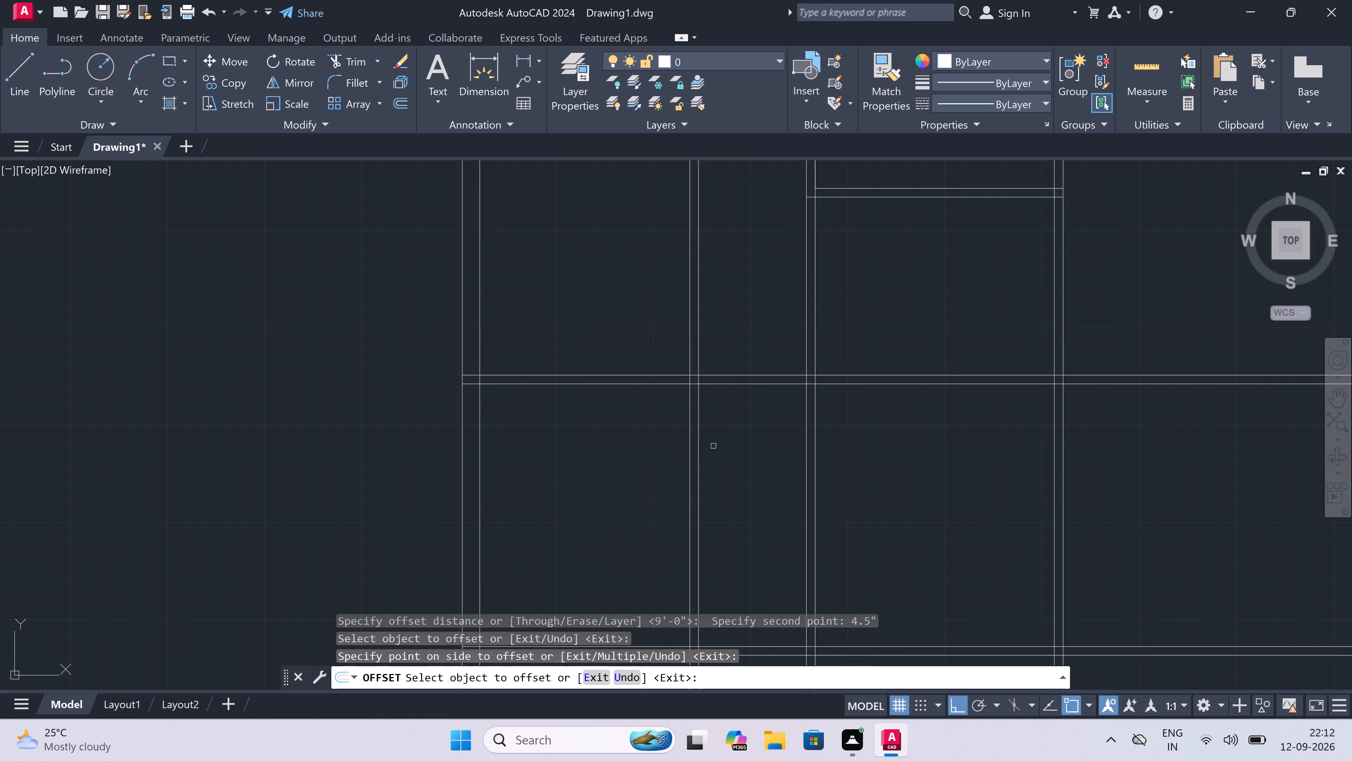
key("Escape")
Trim both lines of the new partition above and below the second row of rooms with fences, keeping only the second-row segment.
key("t")
type("r")
key("space")
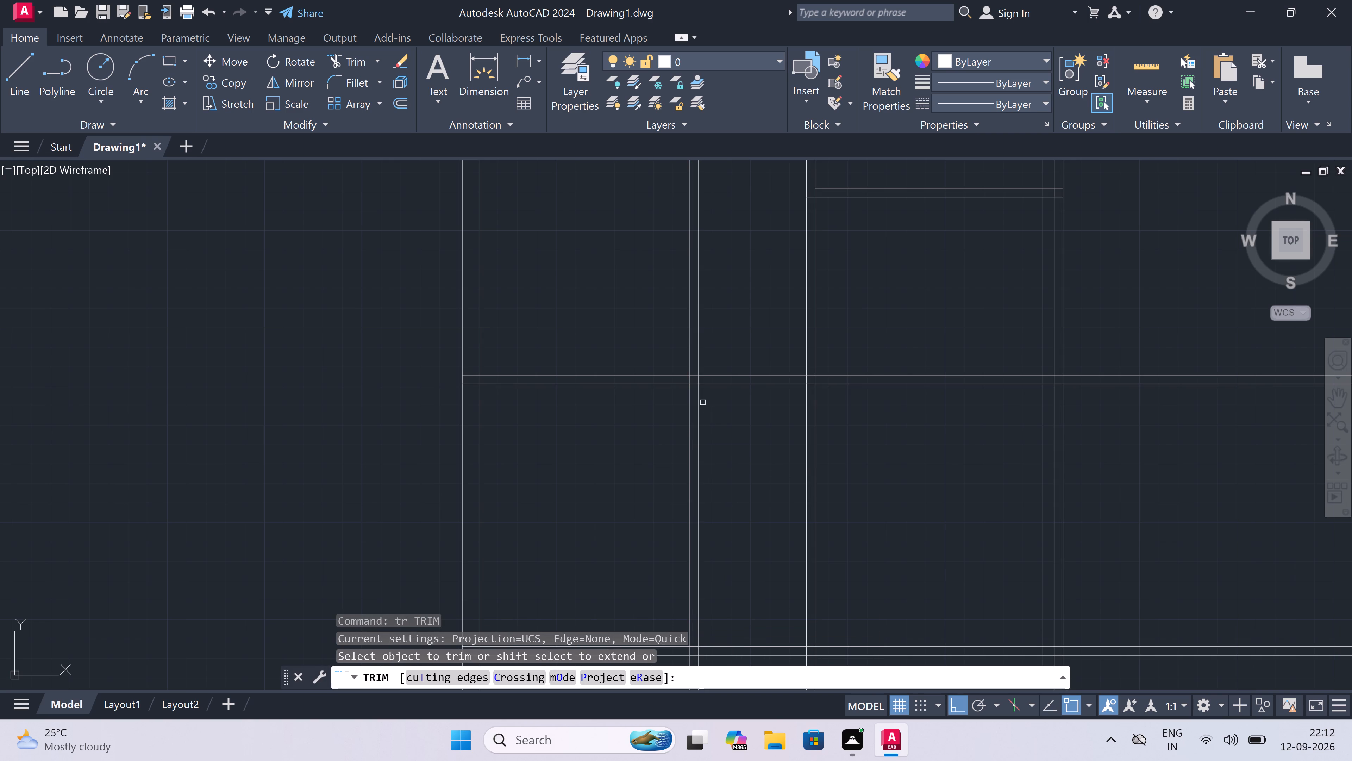
left_click_drag(732, 322, 727, 323)
left_click(643, 340)
scroll(644, 339, "down", 4)
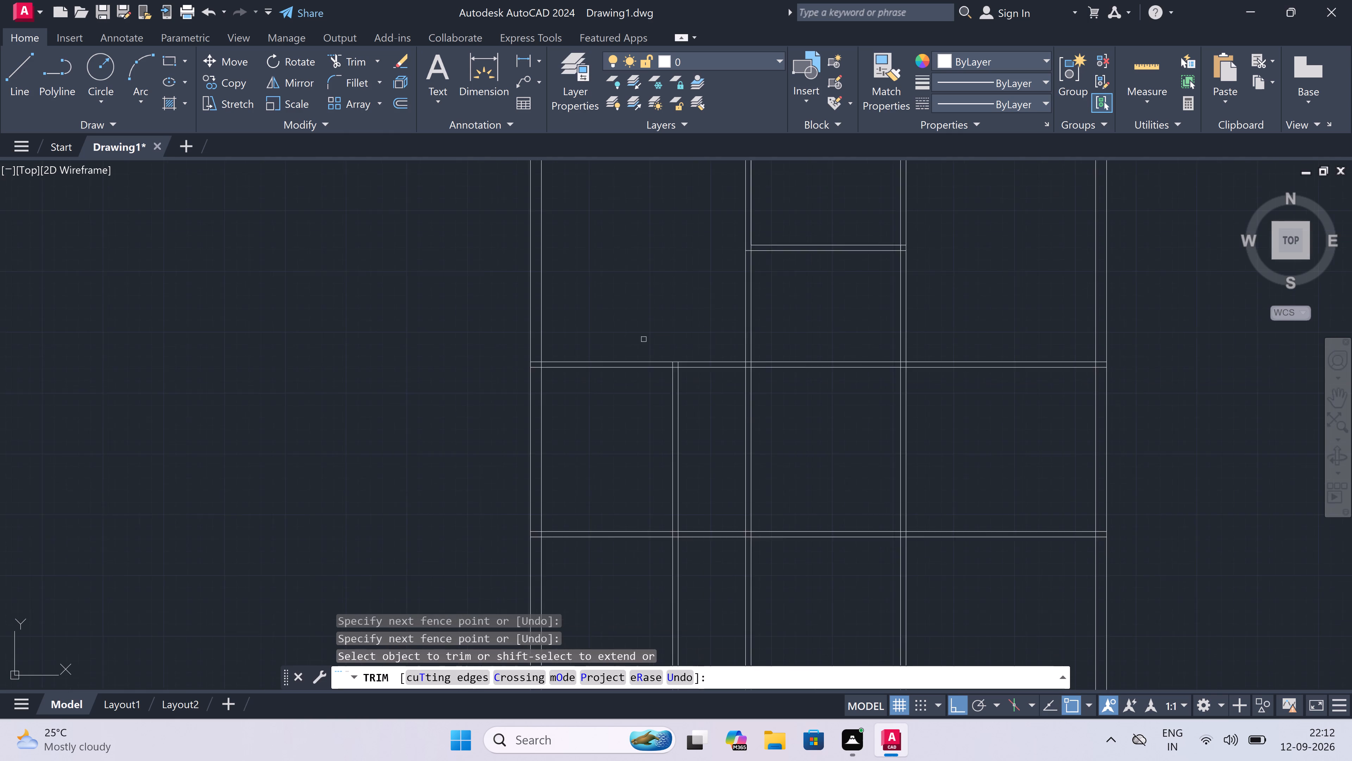
scroll(655, 443, "up", 3)
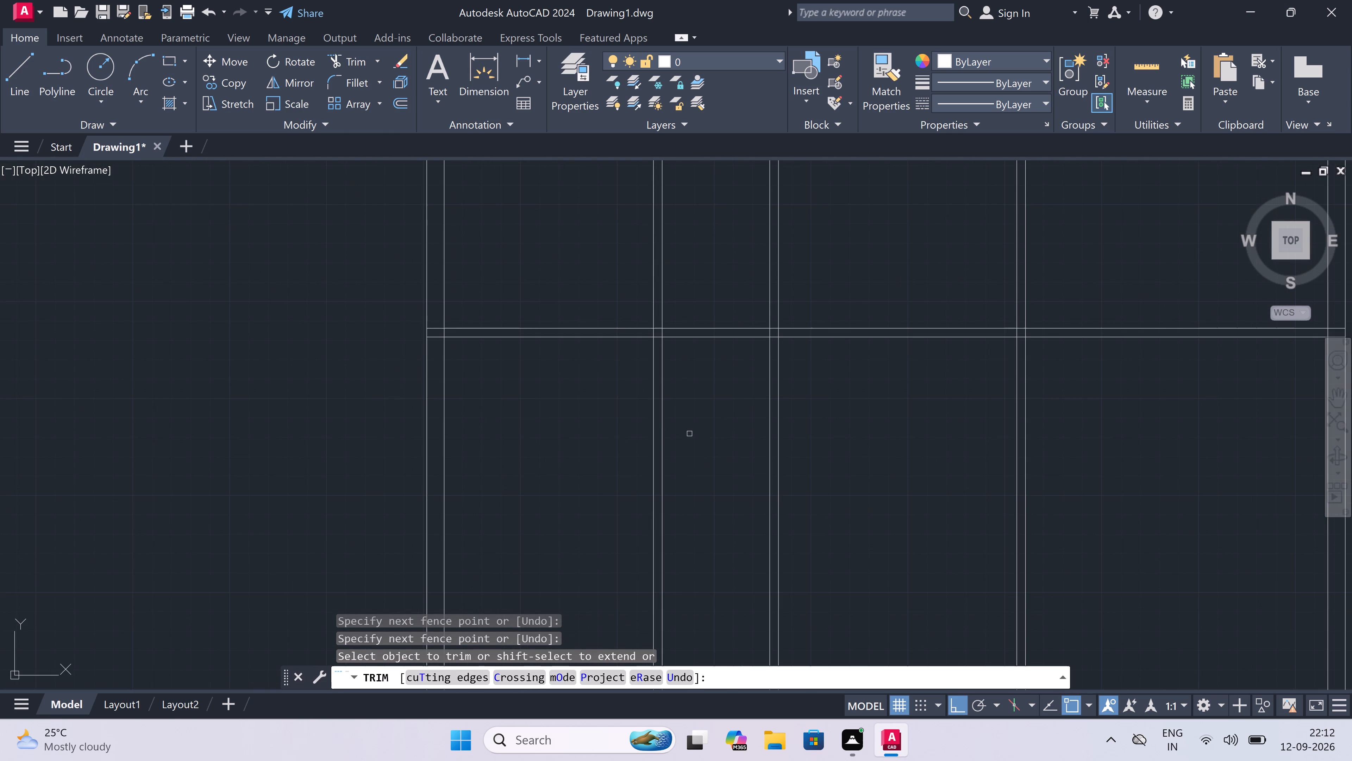
left_click(689, 433)
left_click(651, 452)
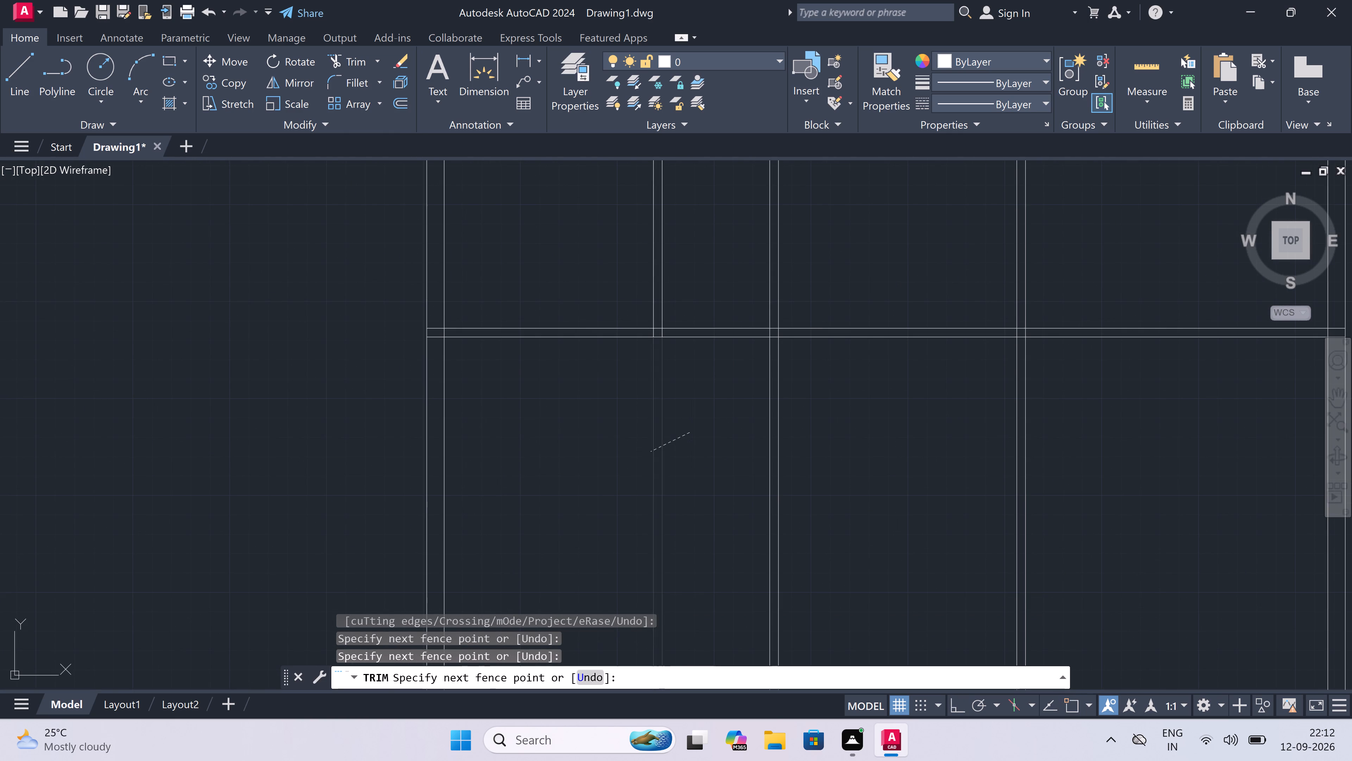
scroll(651, 452, "down", 4)
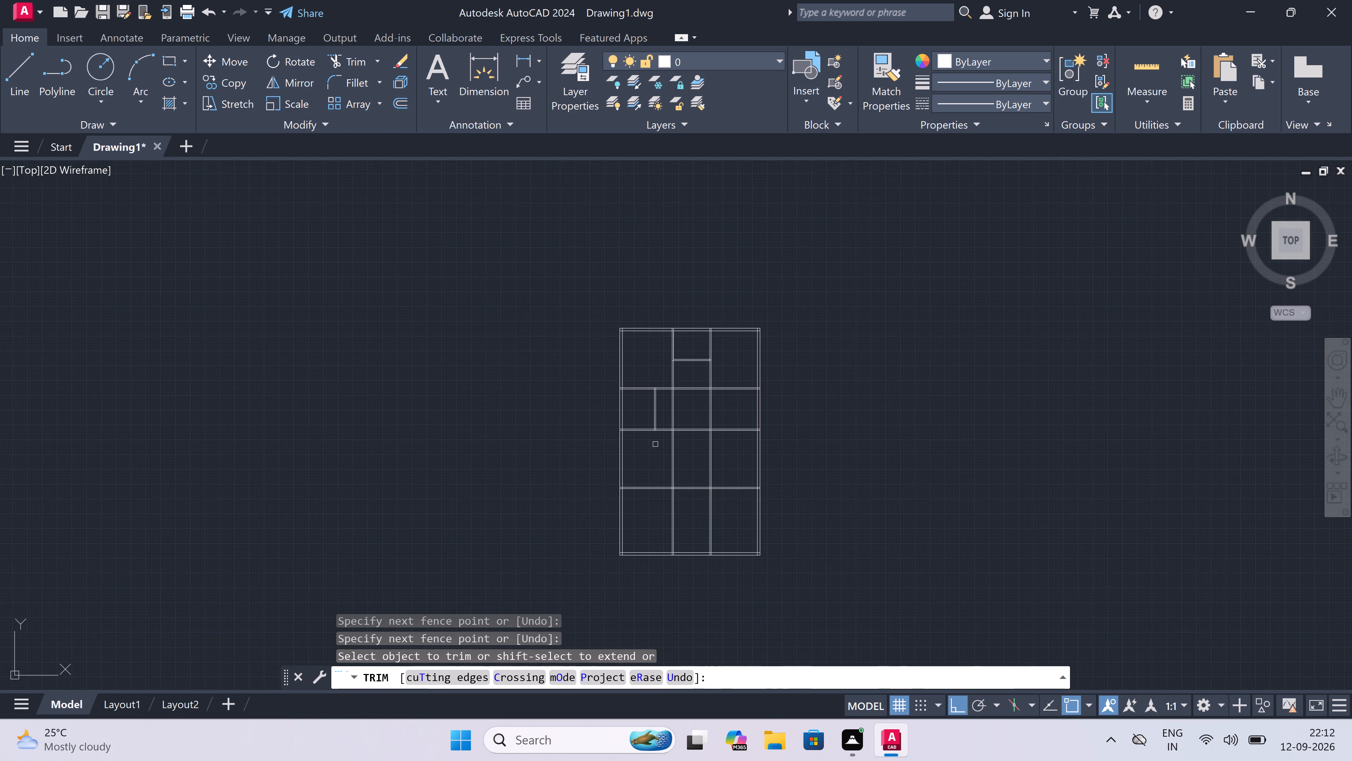
Trim both lines of the partition between the left and middle columns out of the second row with a fence across them.
scroll(694, 402, "up", 3)
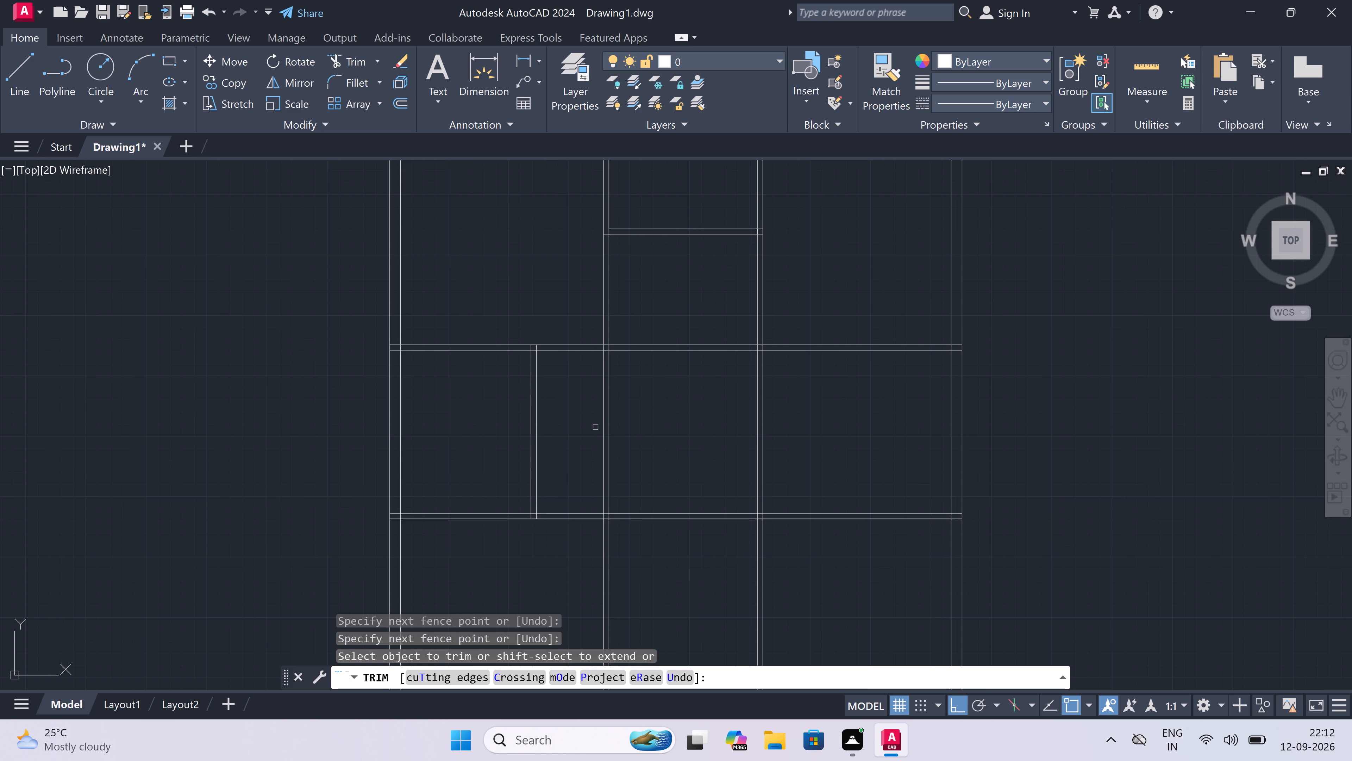
left_click_drag(573, 422, 594, 418)
left_click(647, 410)
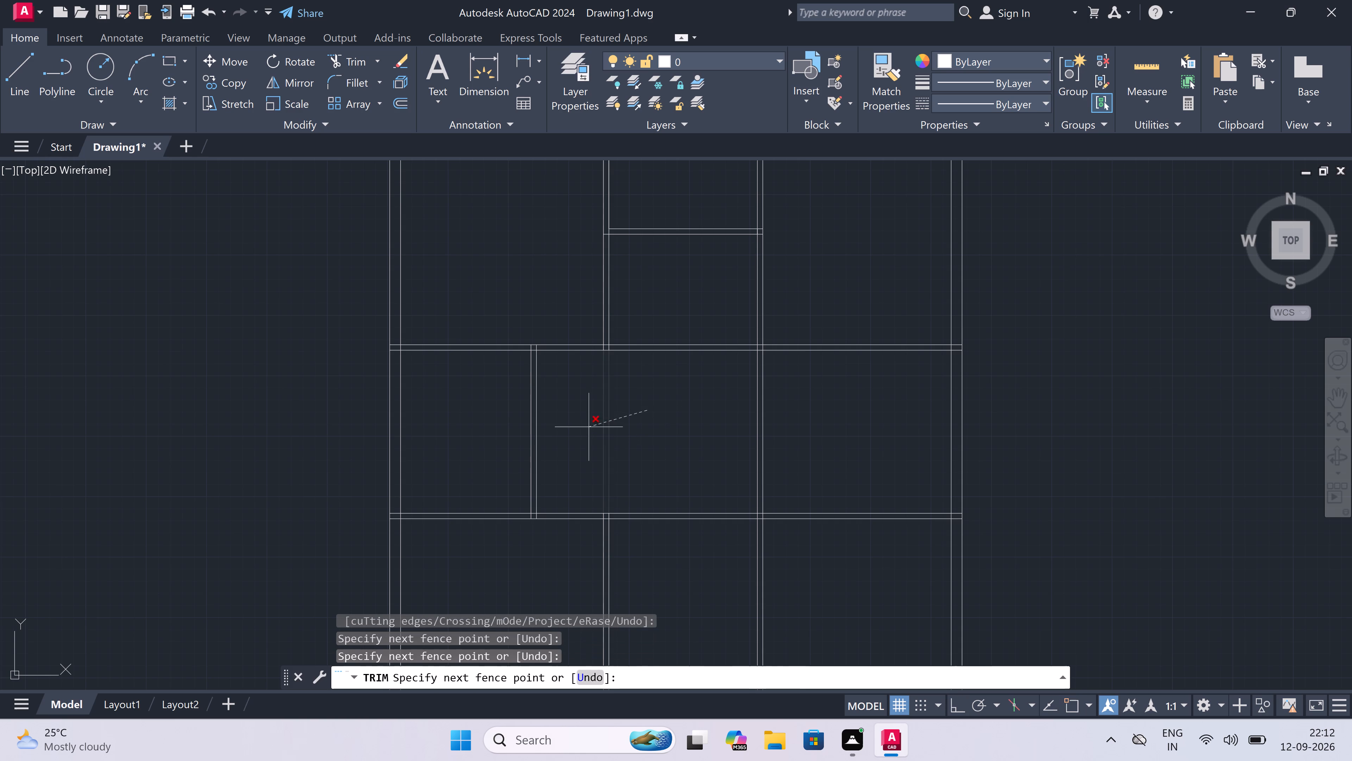
Complete the fence trim that removes both lines of the partition between the left and middle columns from the second row.
left_click(589, 427)
scroll(589, 427, "down", 1)
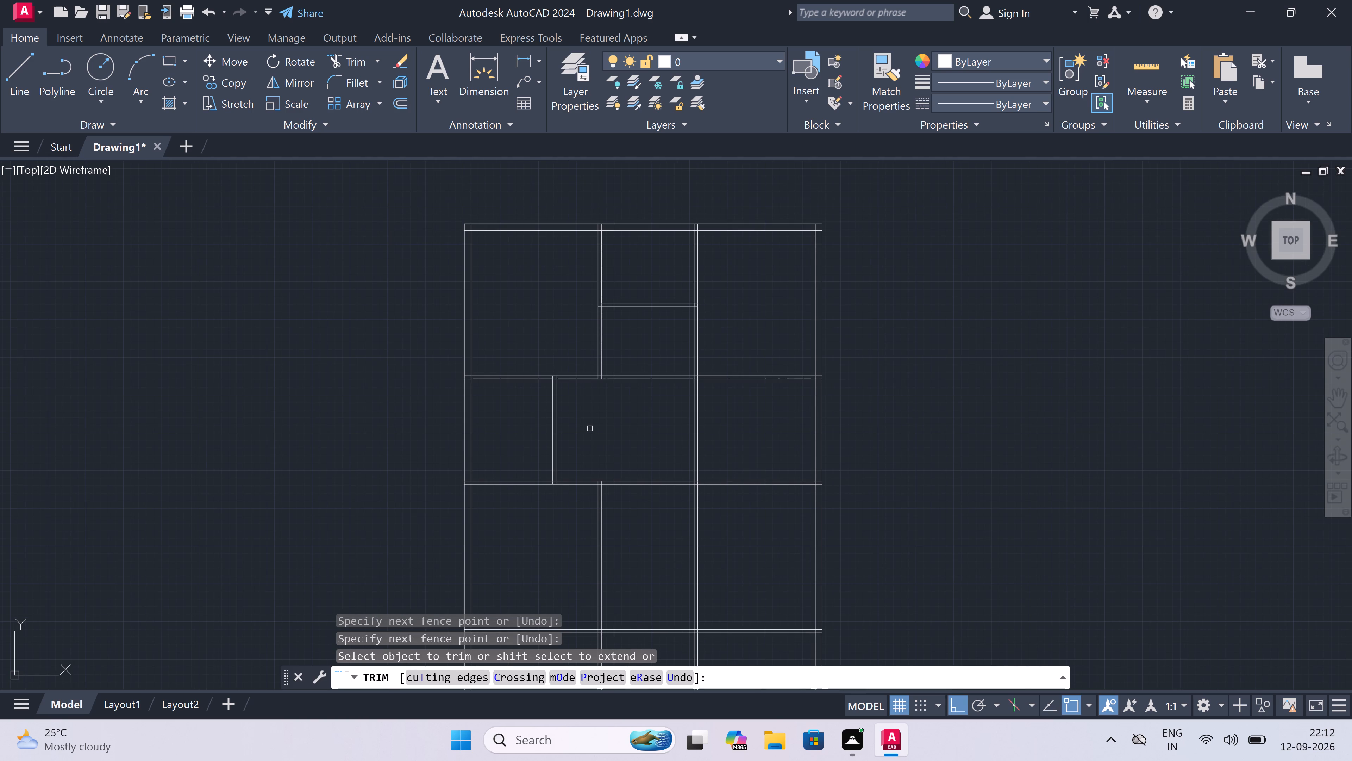
scroll(589, 445, "up", 1)
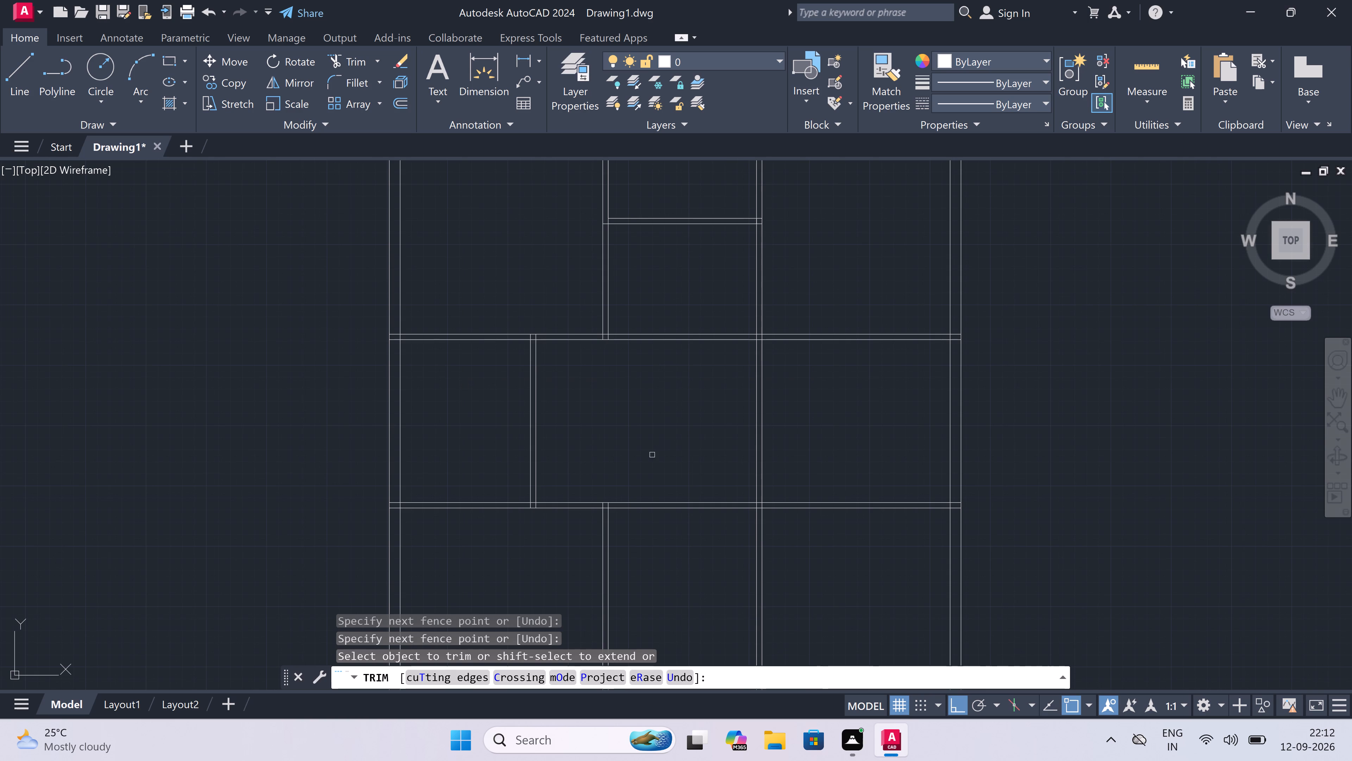
scroll(652, 454, "down", 1)
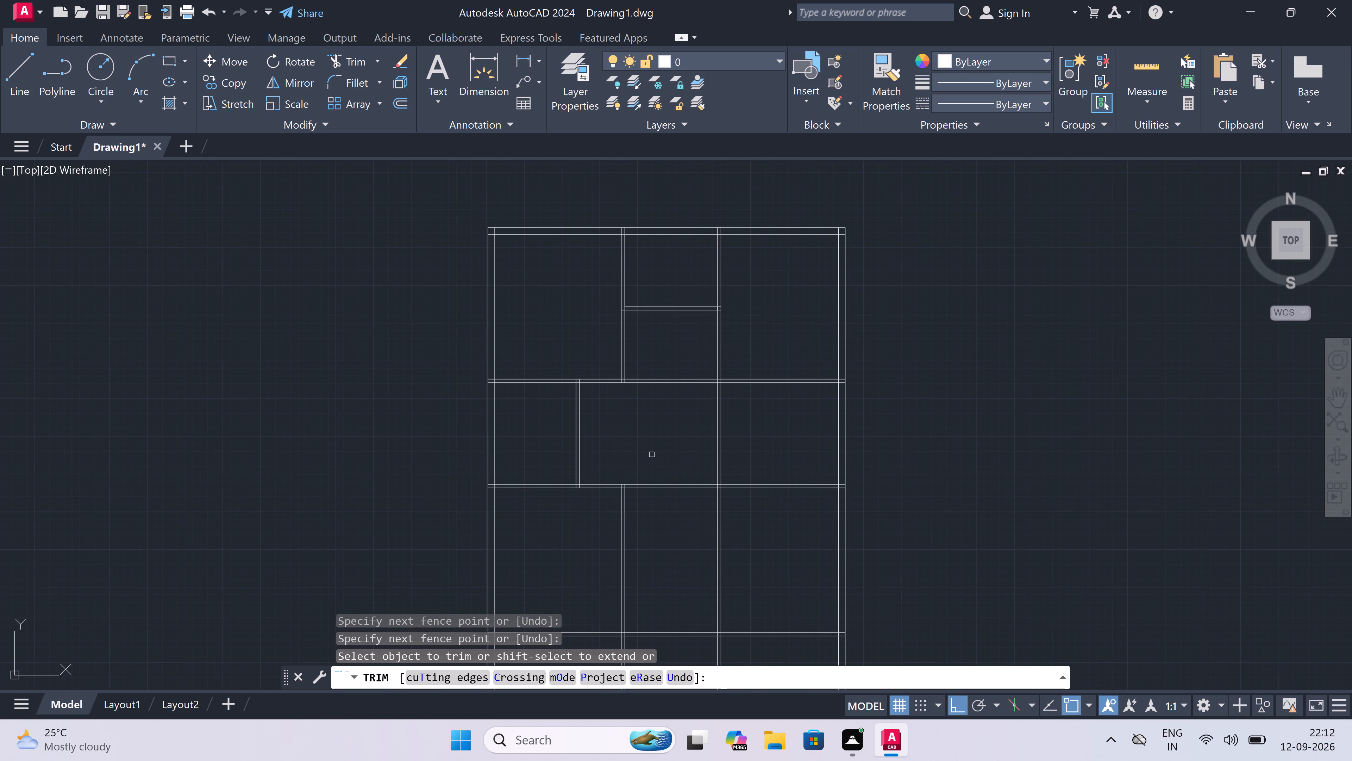
scroll(652, 454, "up", 1)
key("Escape")
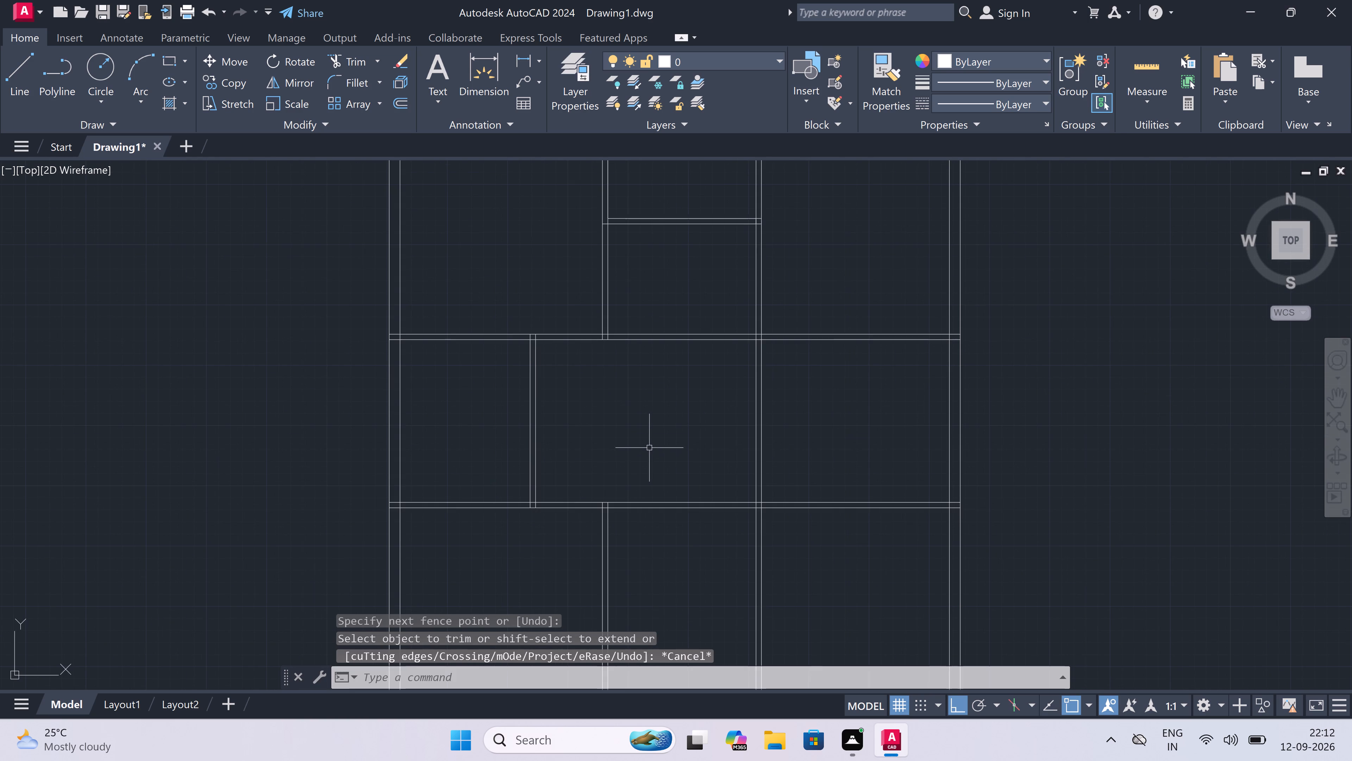
Offset the right outer wall's inner line 9' to the left, into the right column of rooms.
scroll(899, 433, "up", 1)
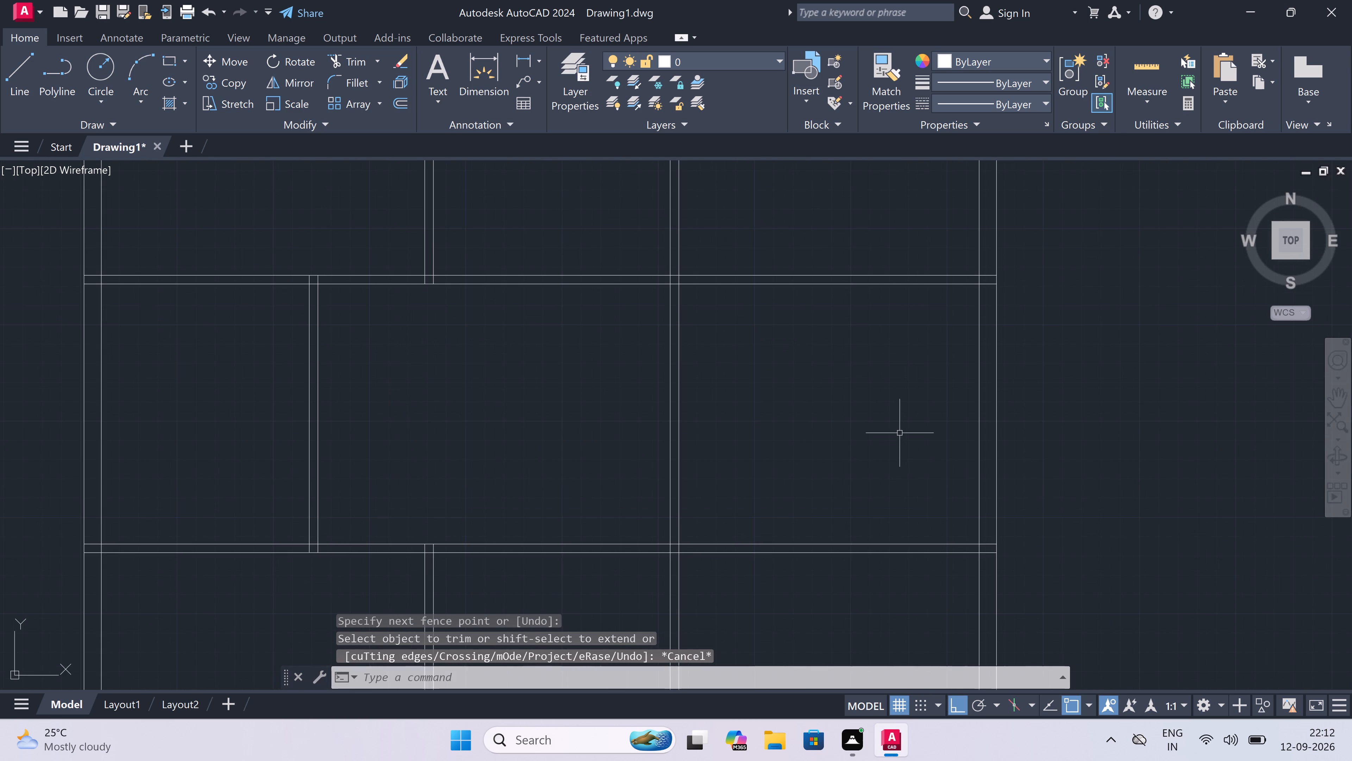
key("o")
key("space")
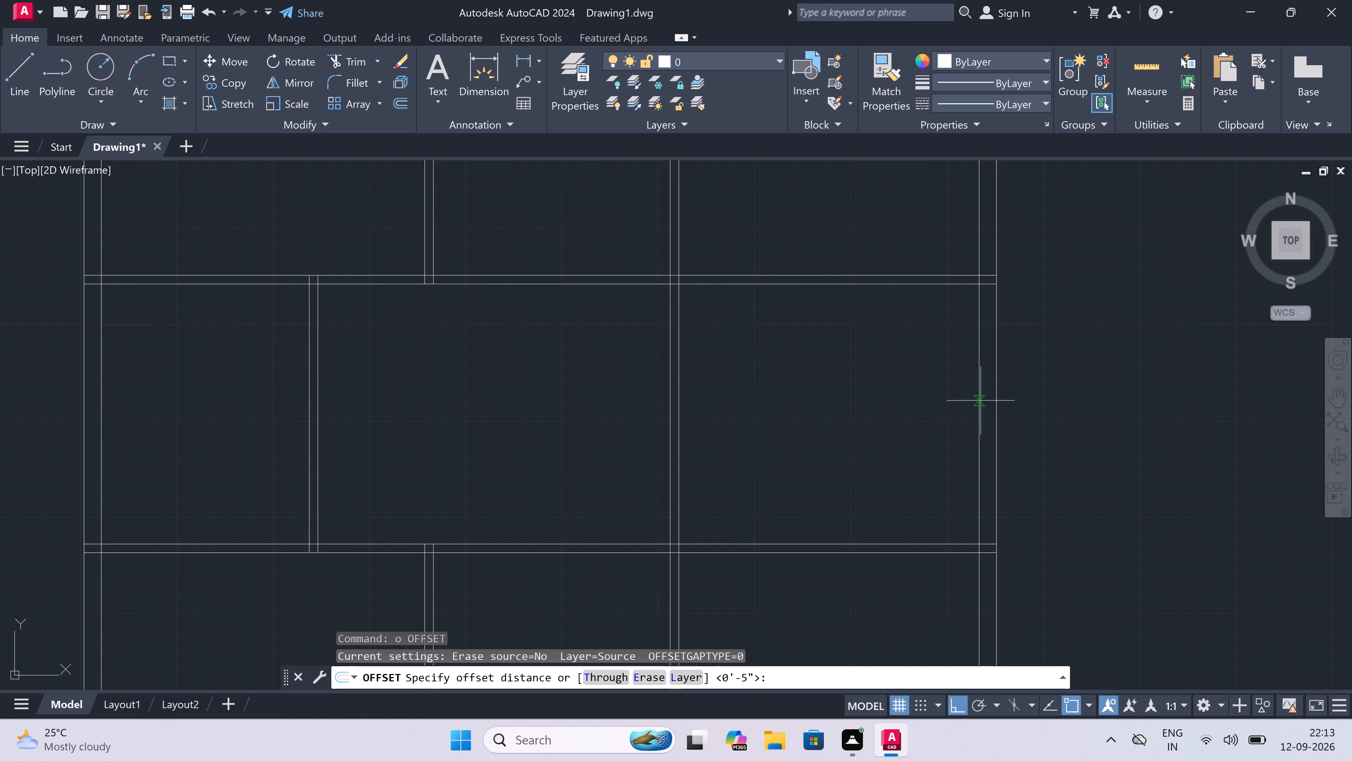
left_click_drag(981, 401, 965, 406)
type("9'")
key("space")
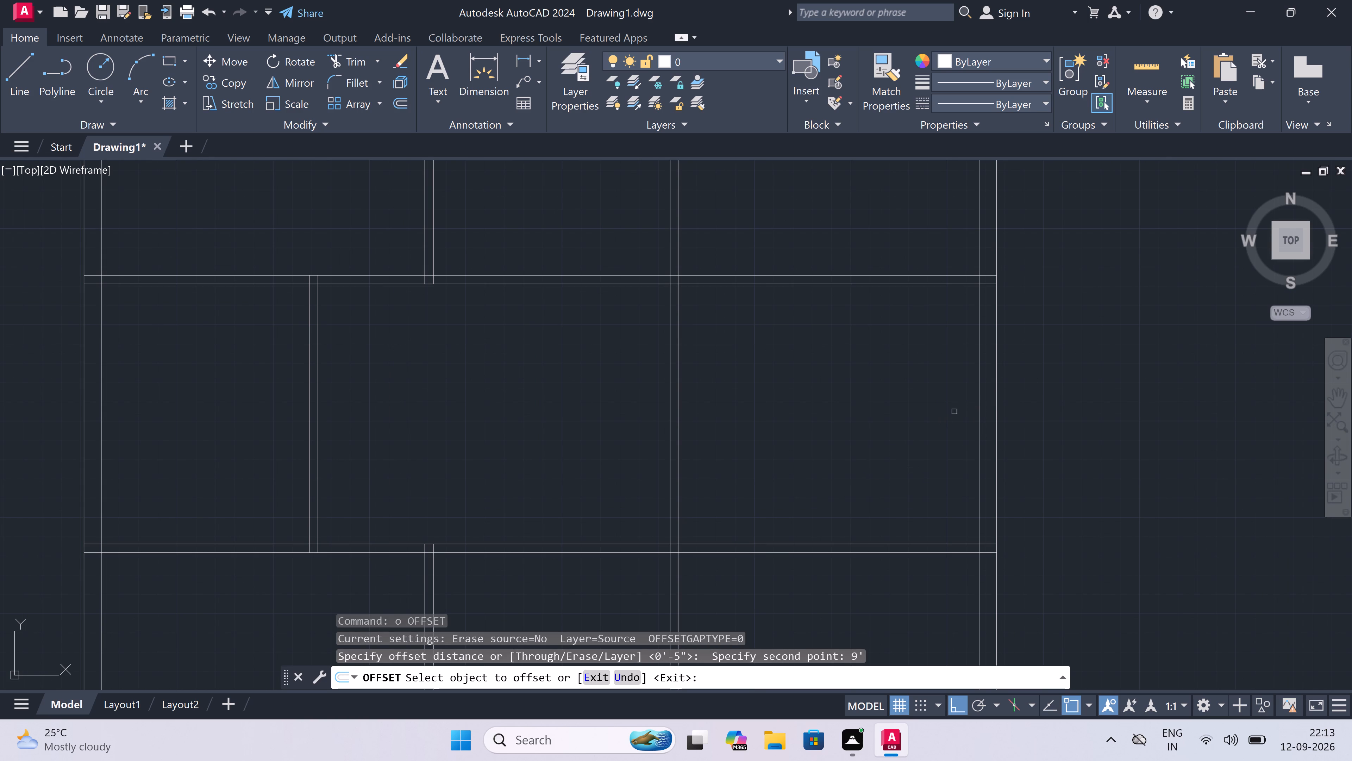
left_click(977, 389)
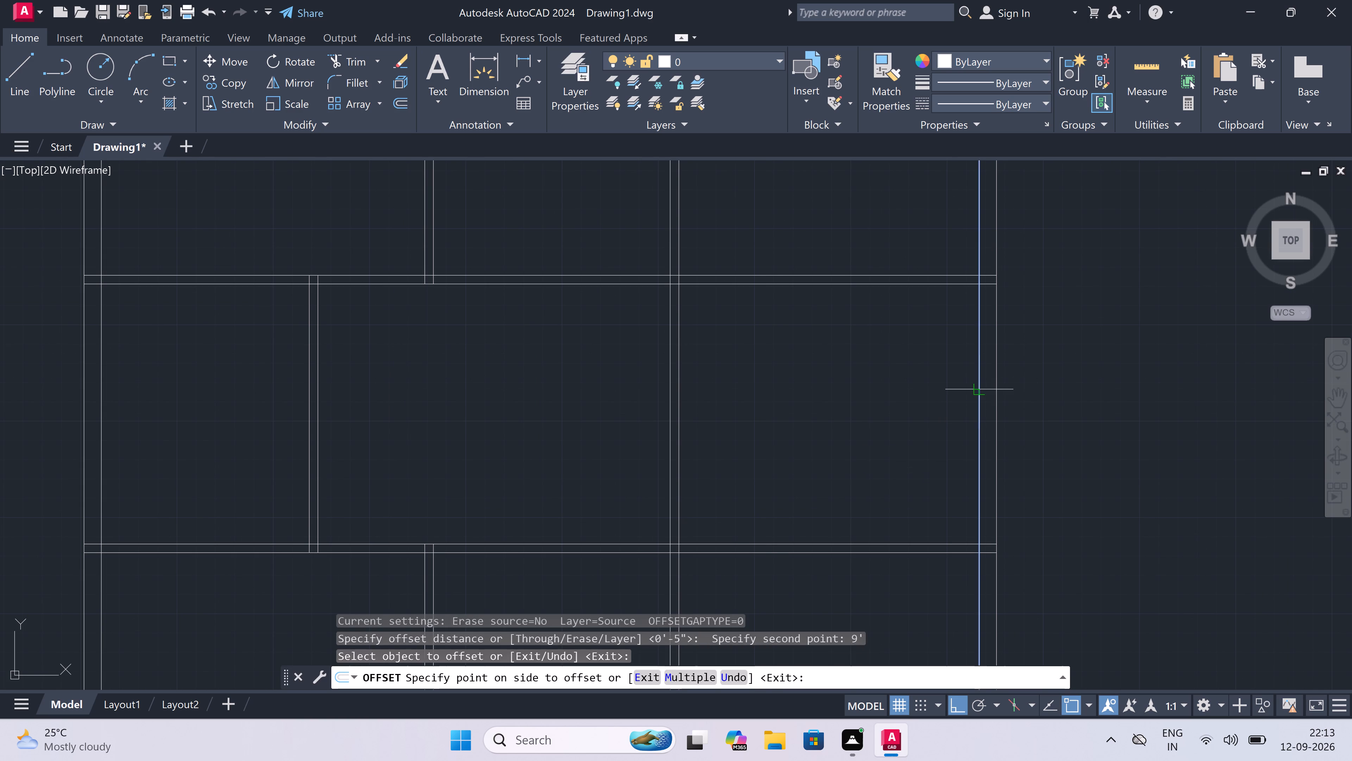
left_click(887, 408)
key("Escape")
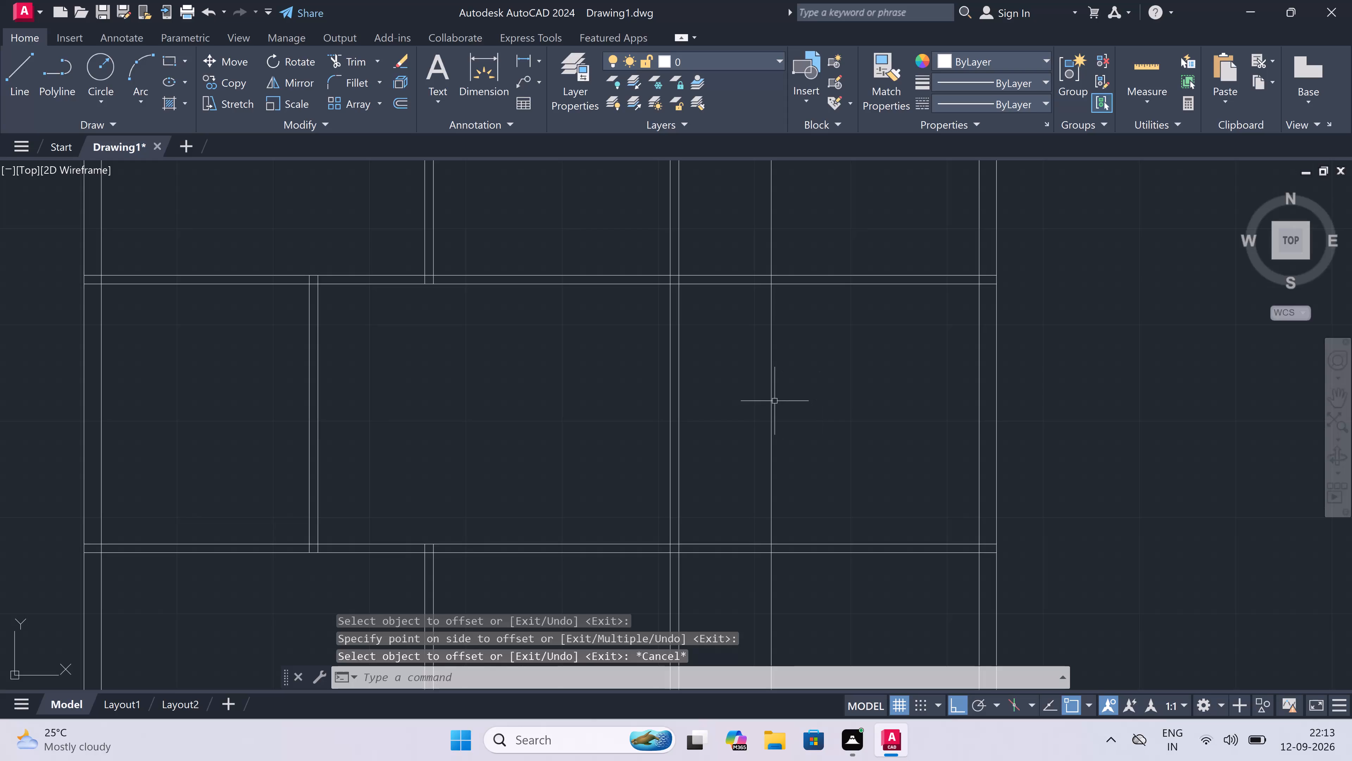
Offset the new vertical line in the right column 4.5" to the right to form a partition.
key("space")
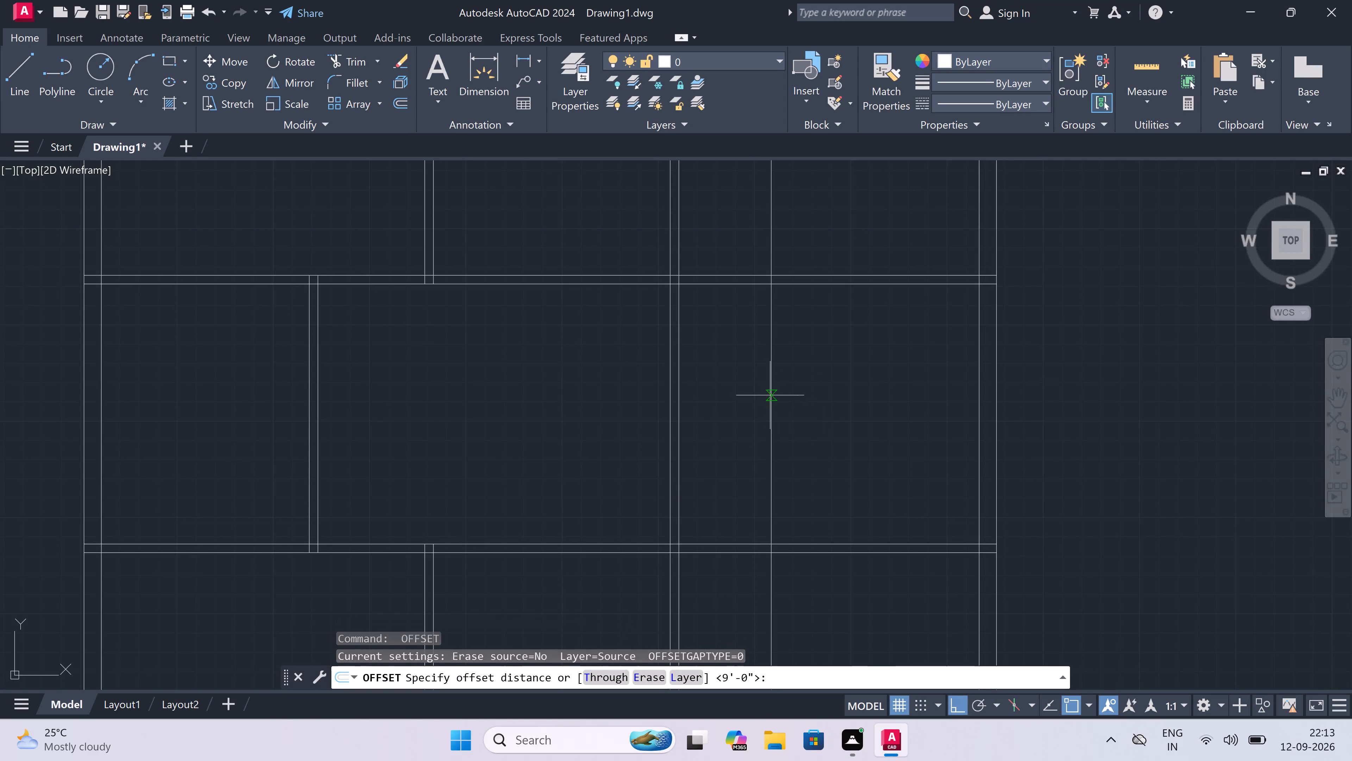
left_click(770, 395)
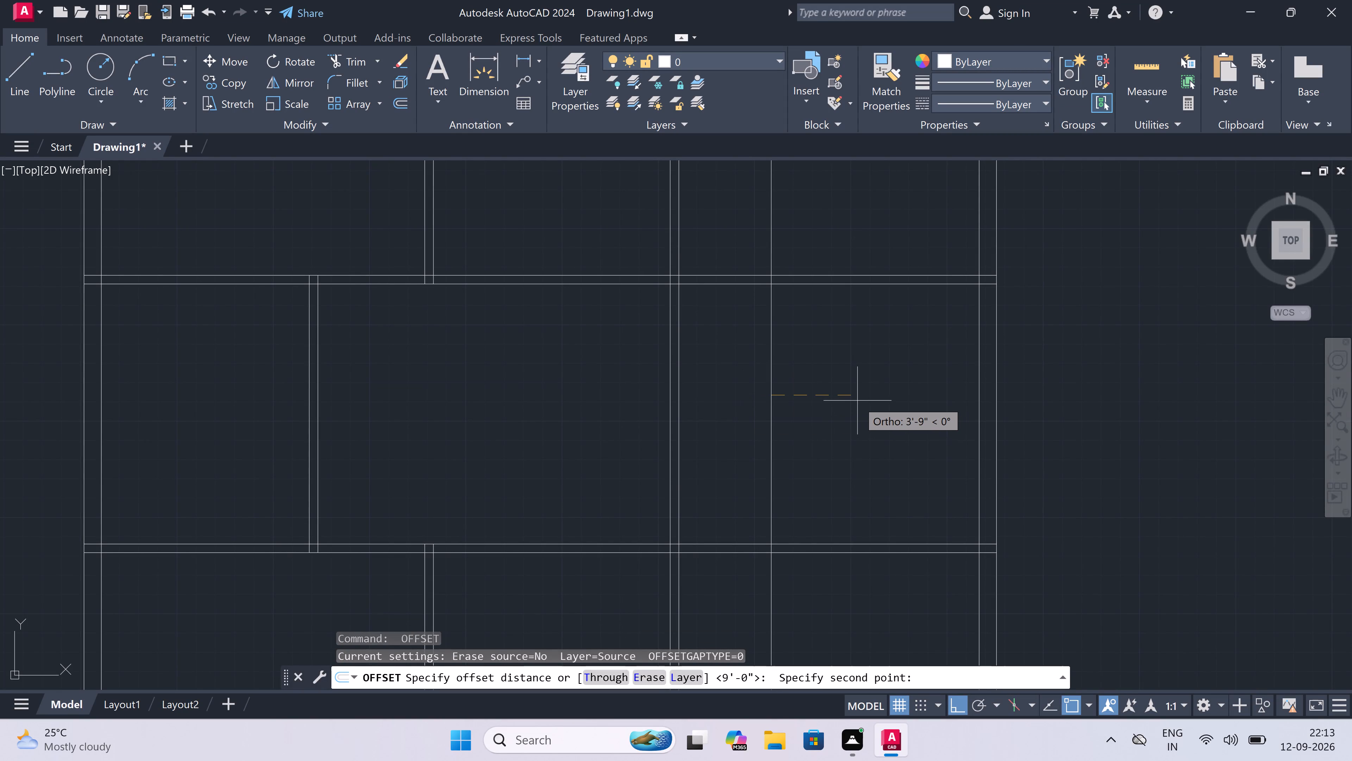
type("4.5\"")
key("space")
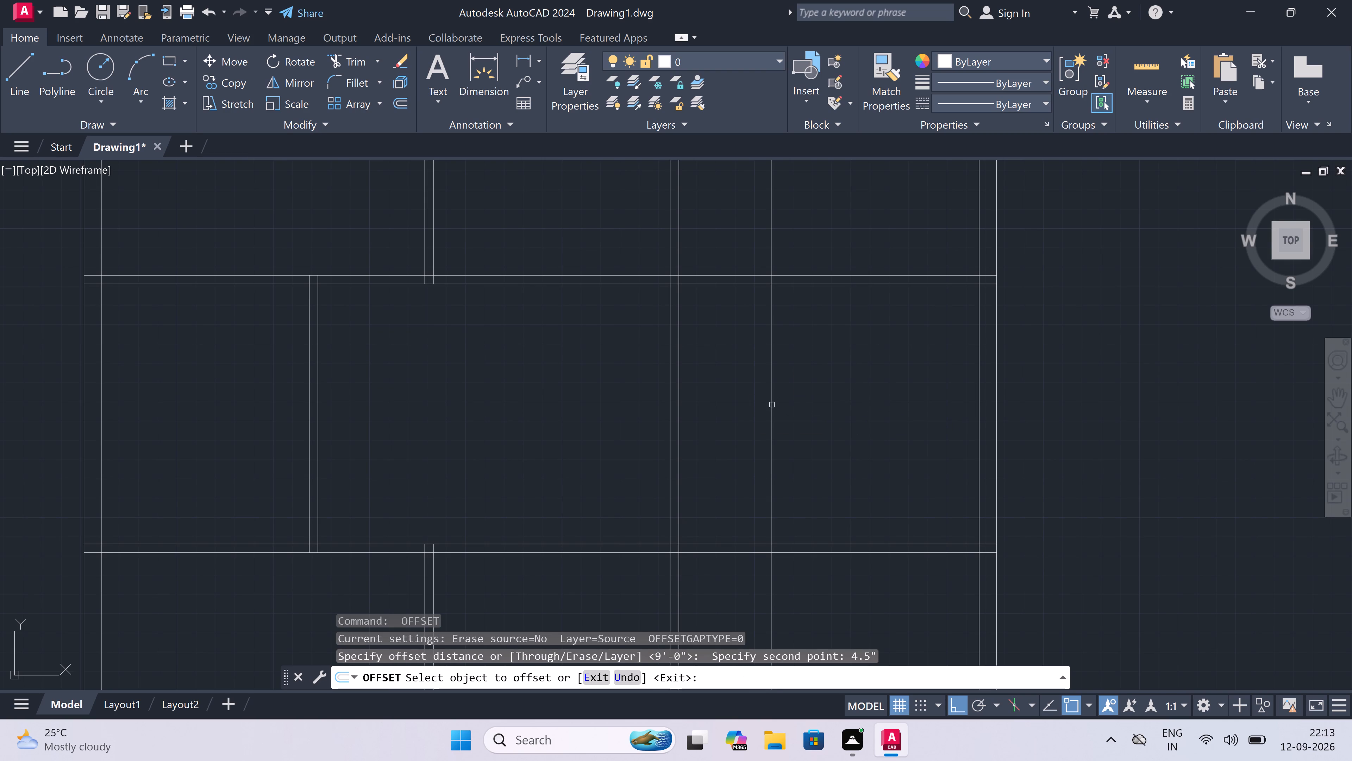
left_click_drag(772, 405, 783, 406)
left_click(799, 406)
key("Escape")
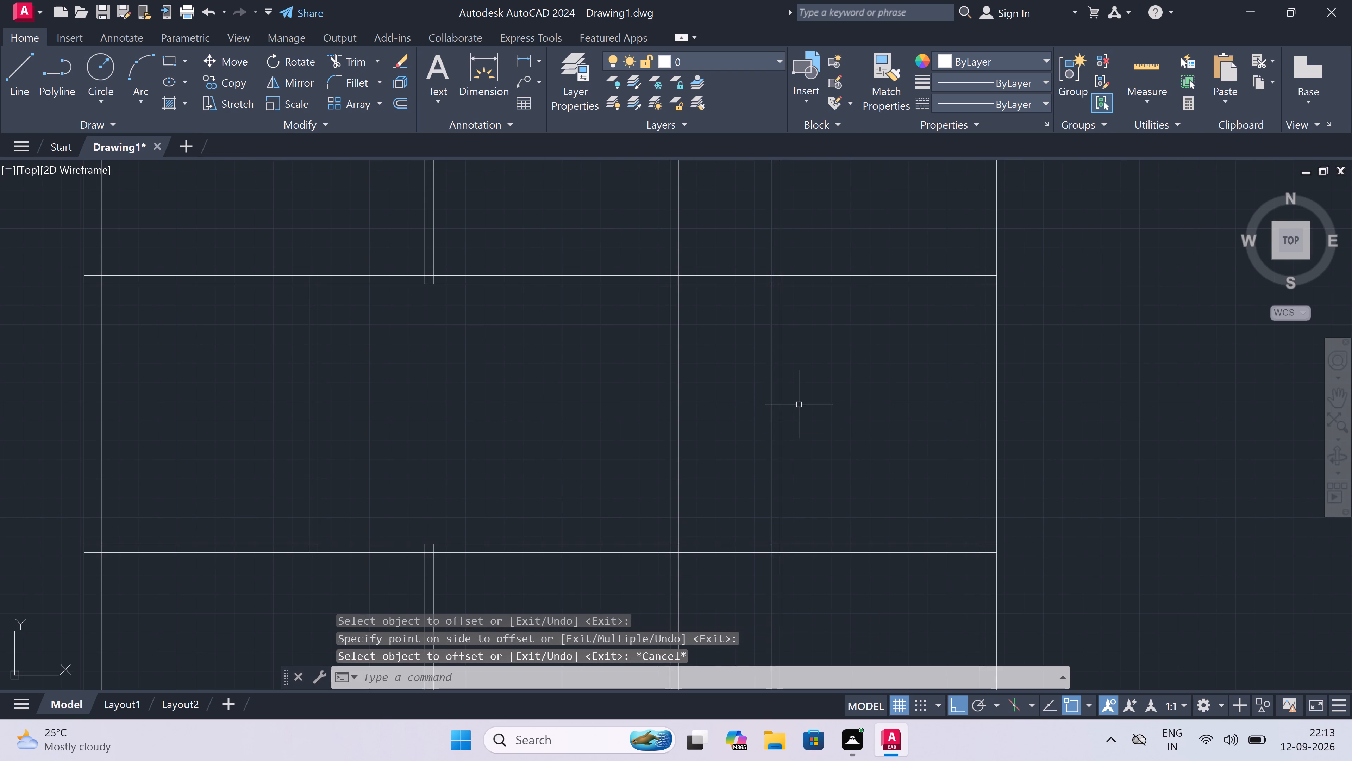
Trim both lines of the new right-column partition above the second row of rooms with a fence across them.
key("t")
type("r")
key("space")
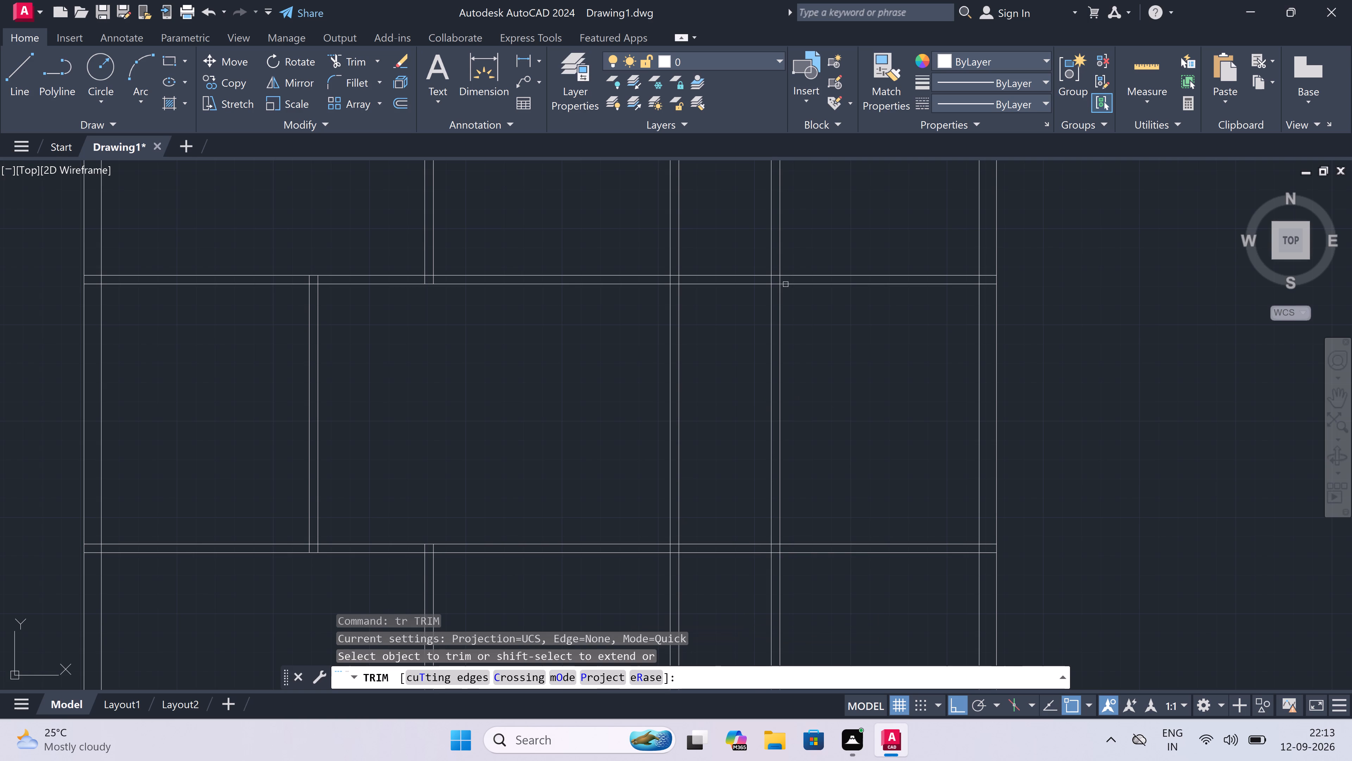
left_click_drag(752, 250, 762, 250)
left_click(809, 238)
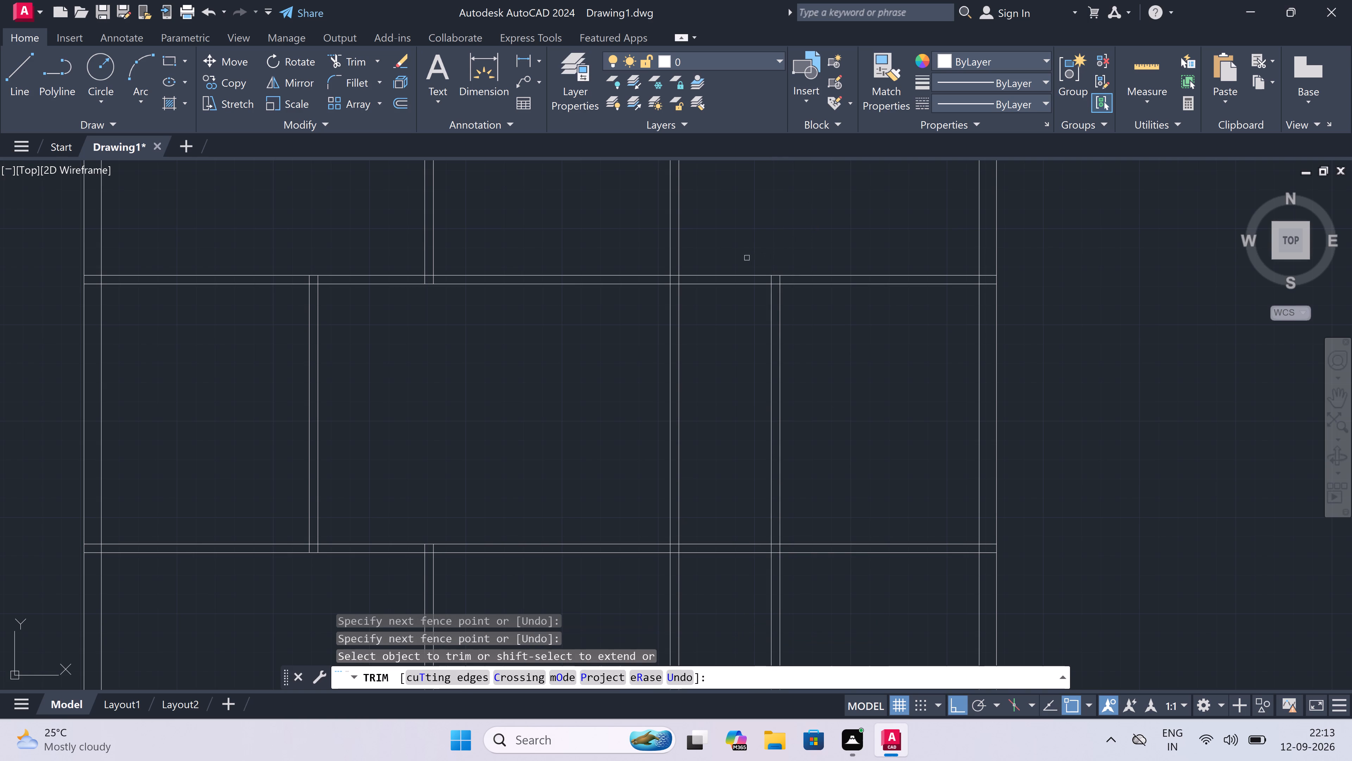
Trim both lines of the partition between the middle and right columns out of the second row with a fence.
left_click(718, 382)
double_click(510, 392)
Trim both lines of the horizontal partition below the second row between the short left-column partition and the left-middle partition, opening a passage.
scroll(510, 392, "down", 3)
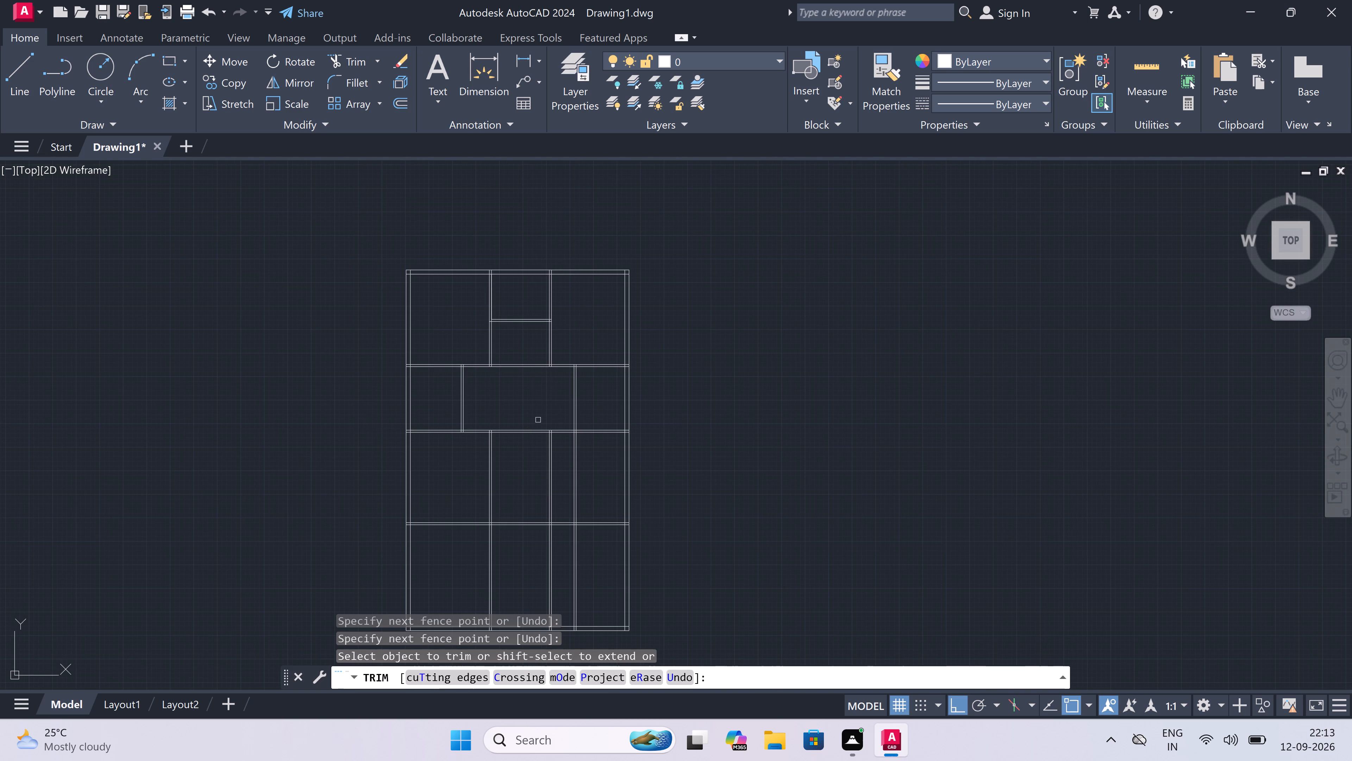
scroll(572, 460, "up", 3)
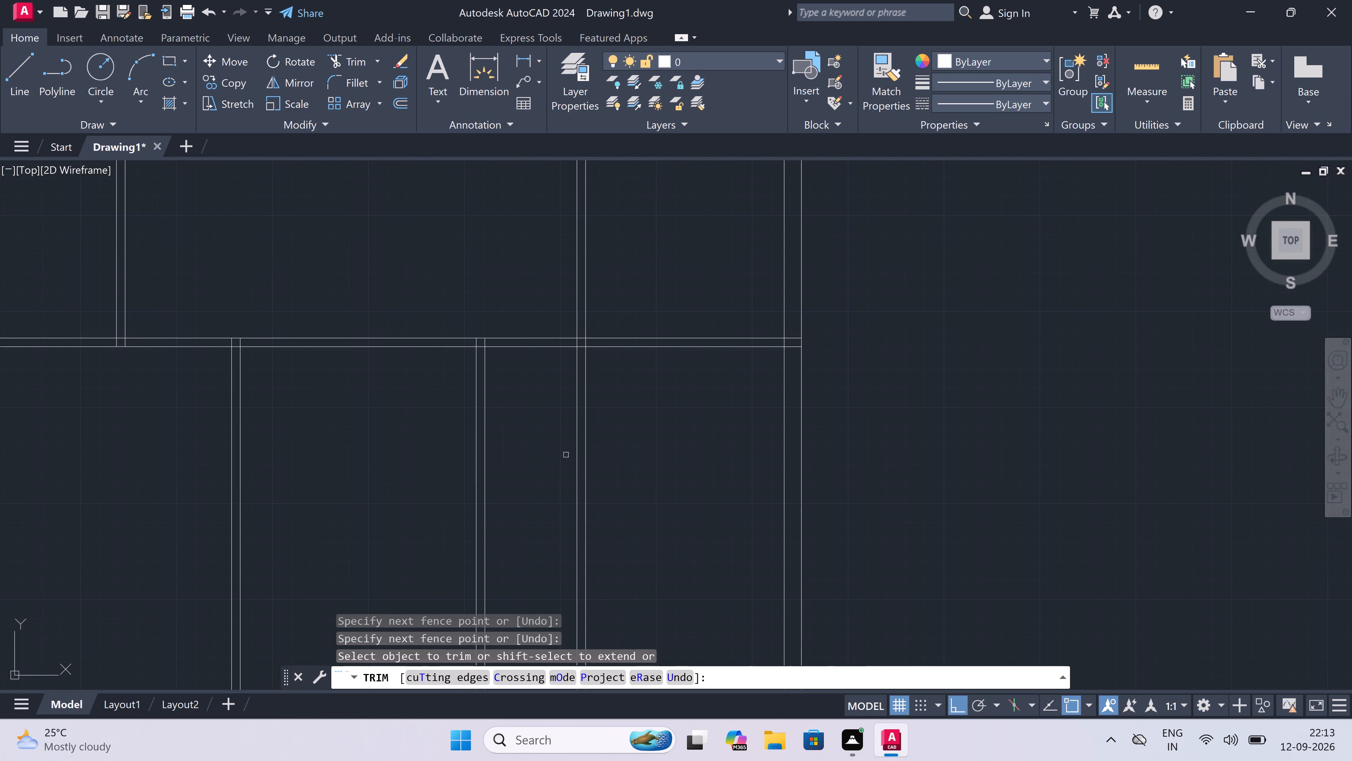
scroll(564, 447, "down", 5)
scroll(464, 445, "up", 2)
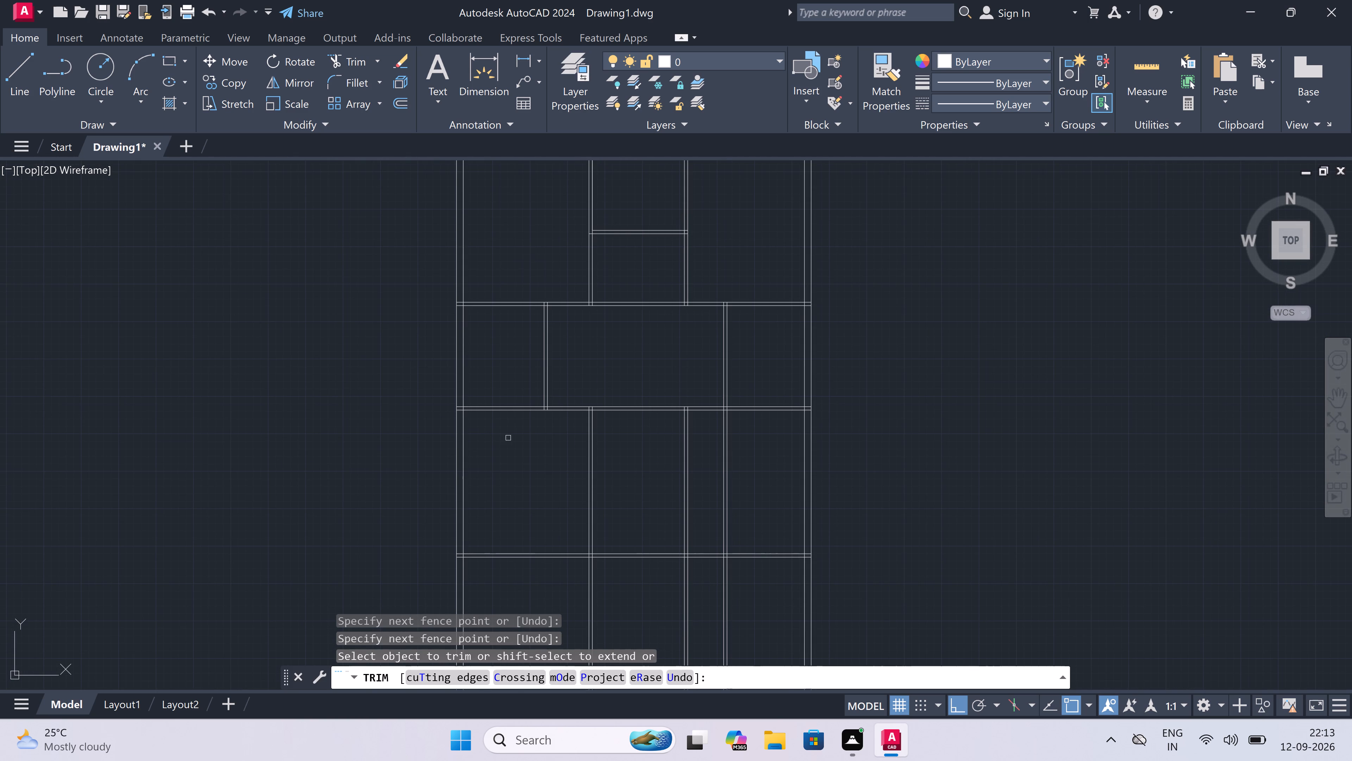
scroll(526, 442, "down", 1)
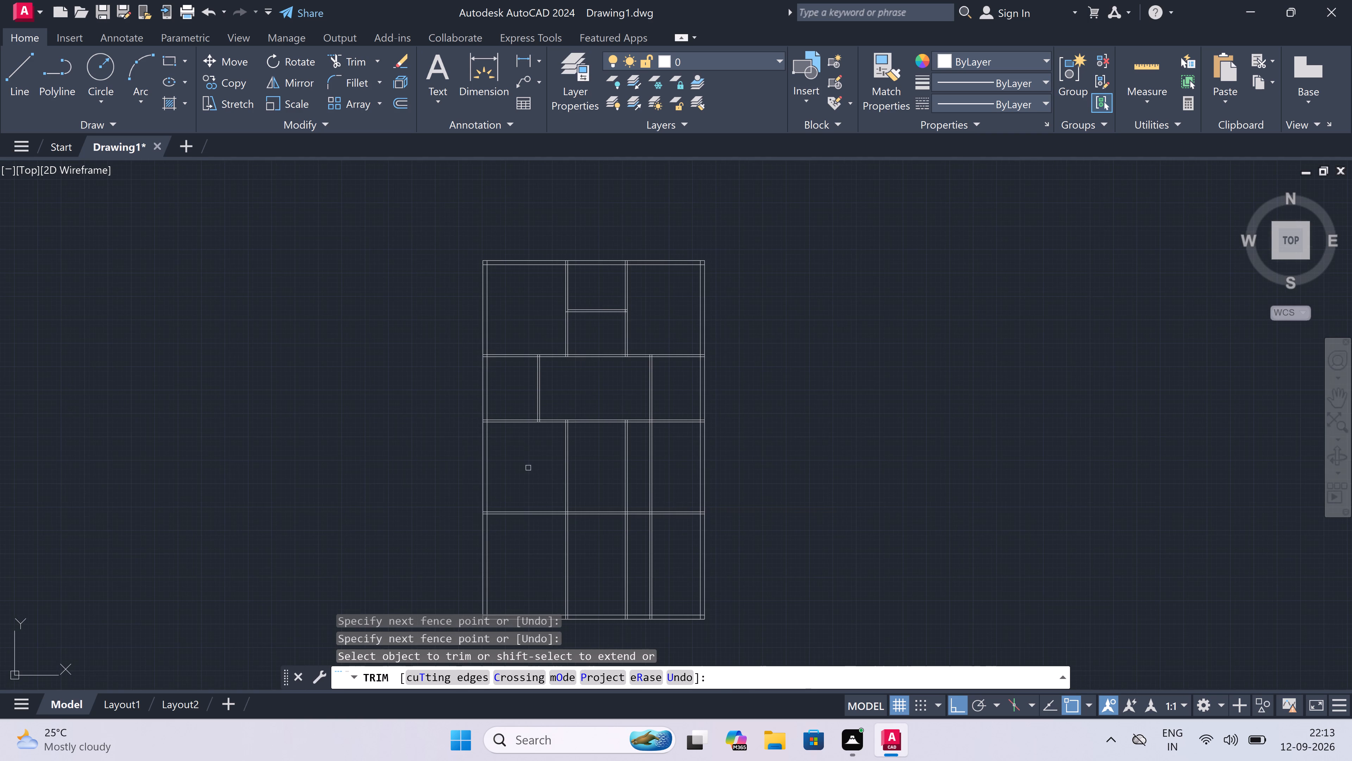
scroll(530, 472, "up", 1)
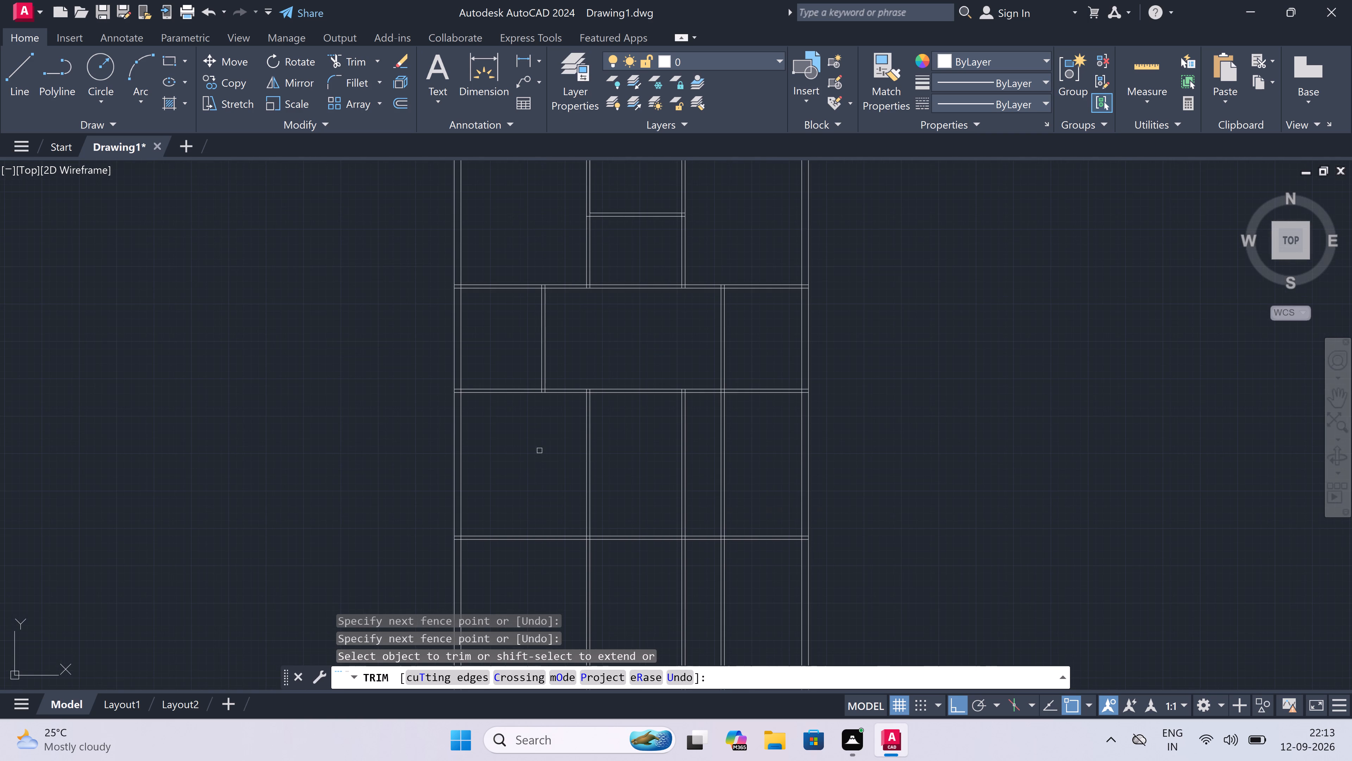
scroll(554, 423, "up", 2)
left_click_drag(558, 416, 559, 416)
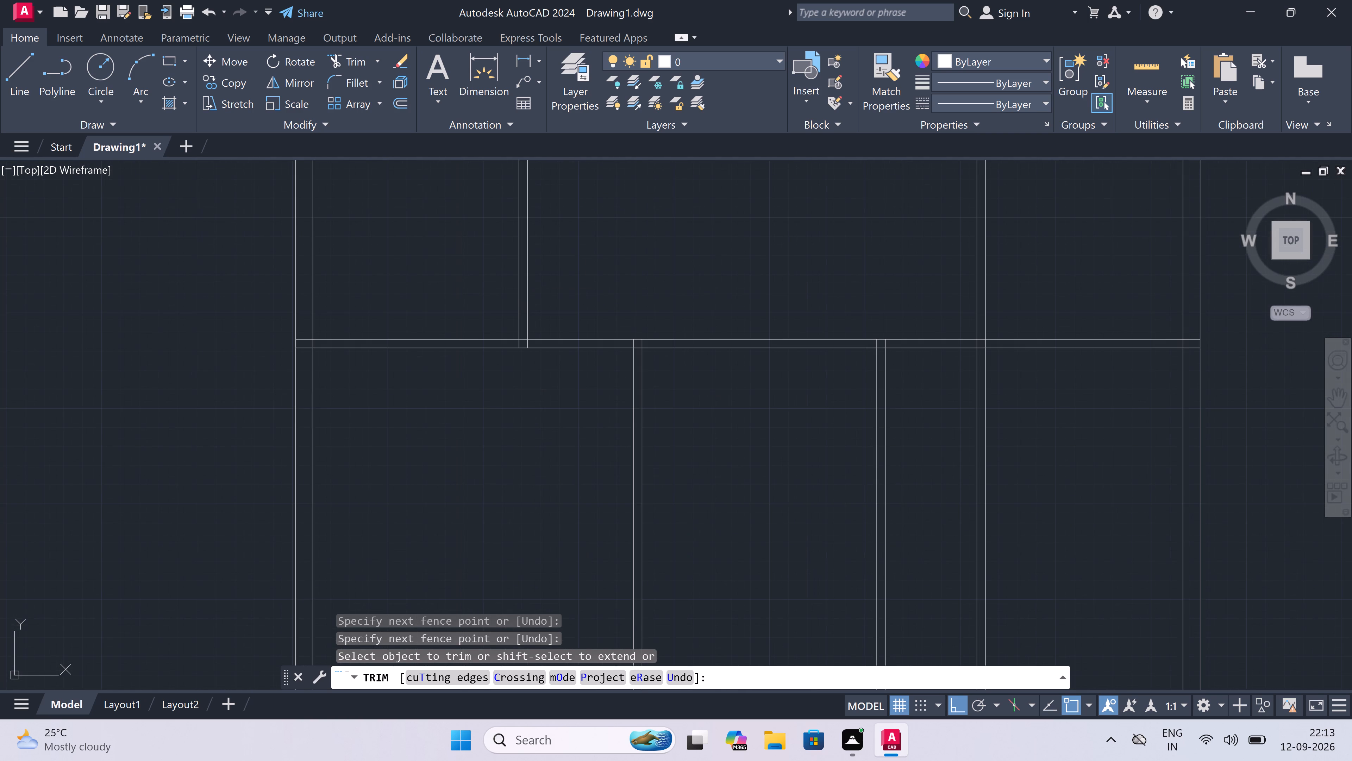
left_click_drag(559, 416, 562, 401)
left_click(581, 304)
left_click(563, 413)
scroll(576, 402, "down", 1)
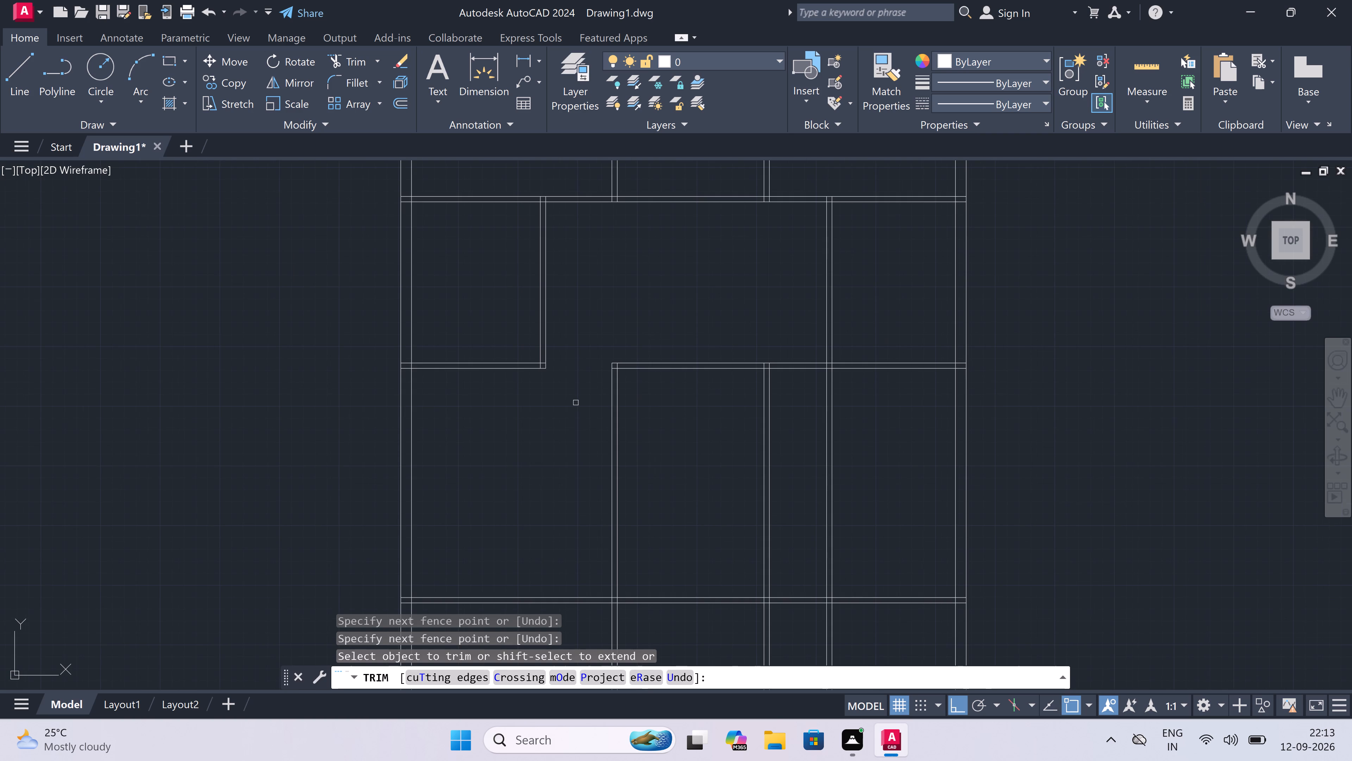
scroll(567, 440, "down", 2)
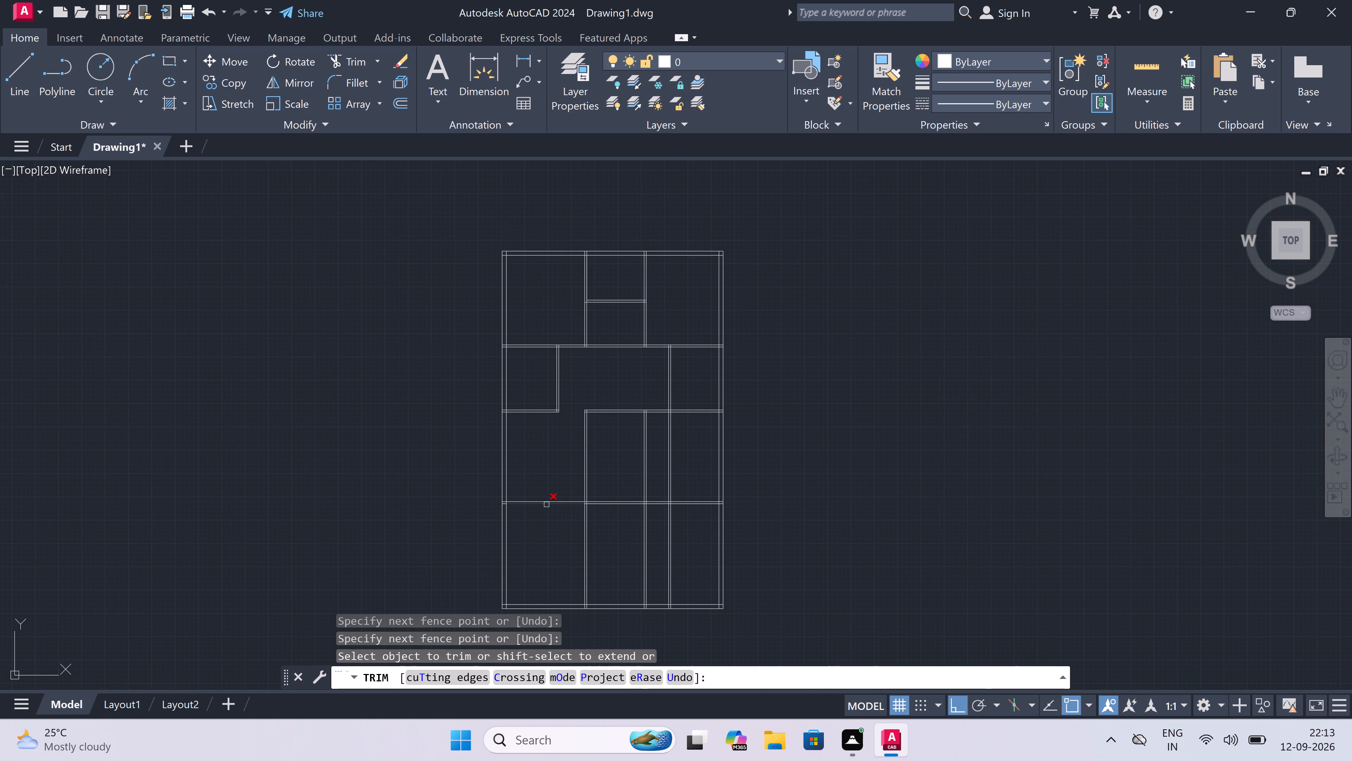
scroll(545, 502, "up", 1)
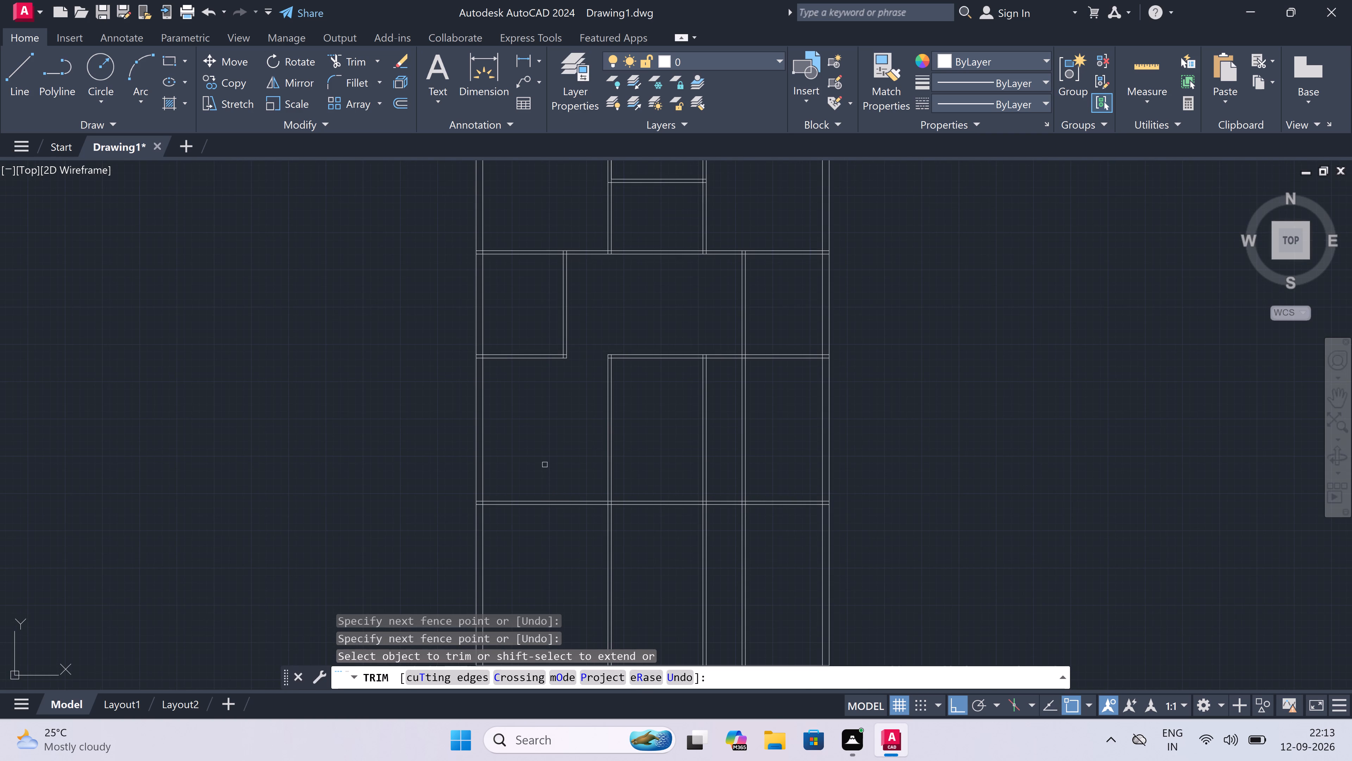
scroll(545, 465, "down", 1)
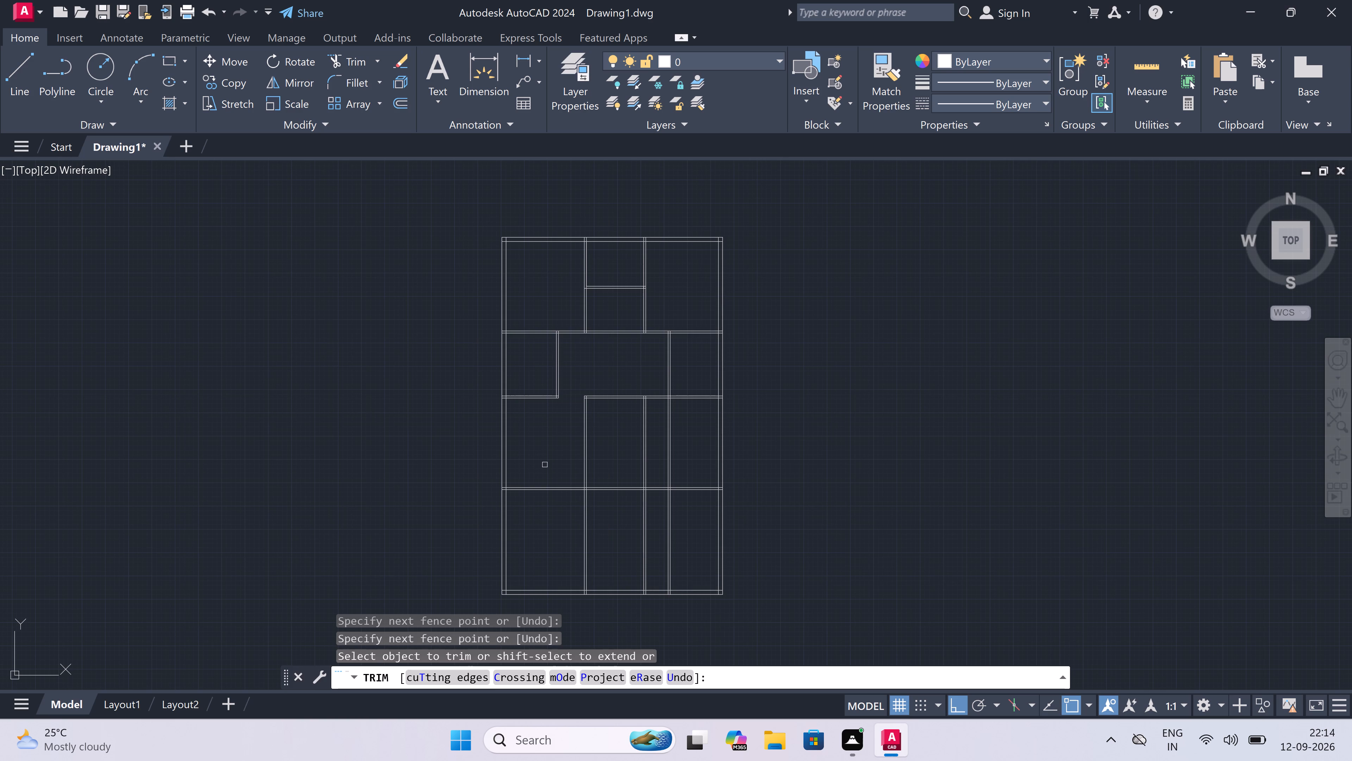
key("Escape")
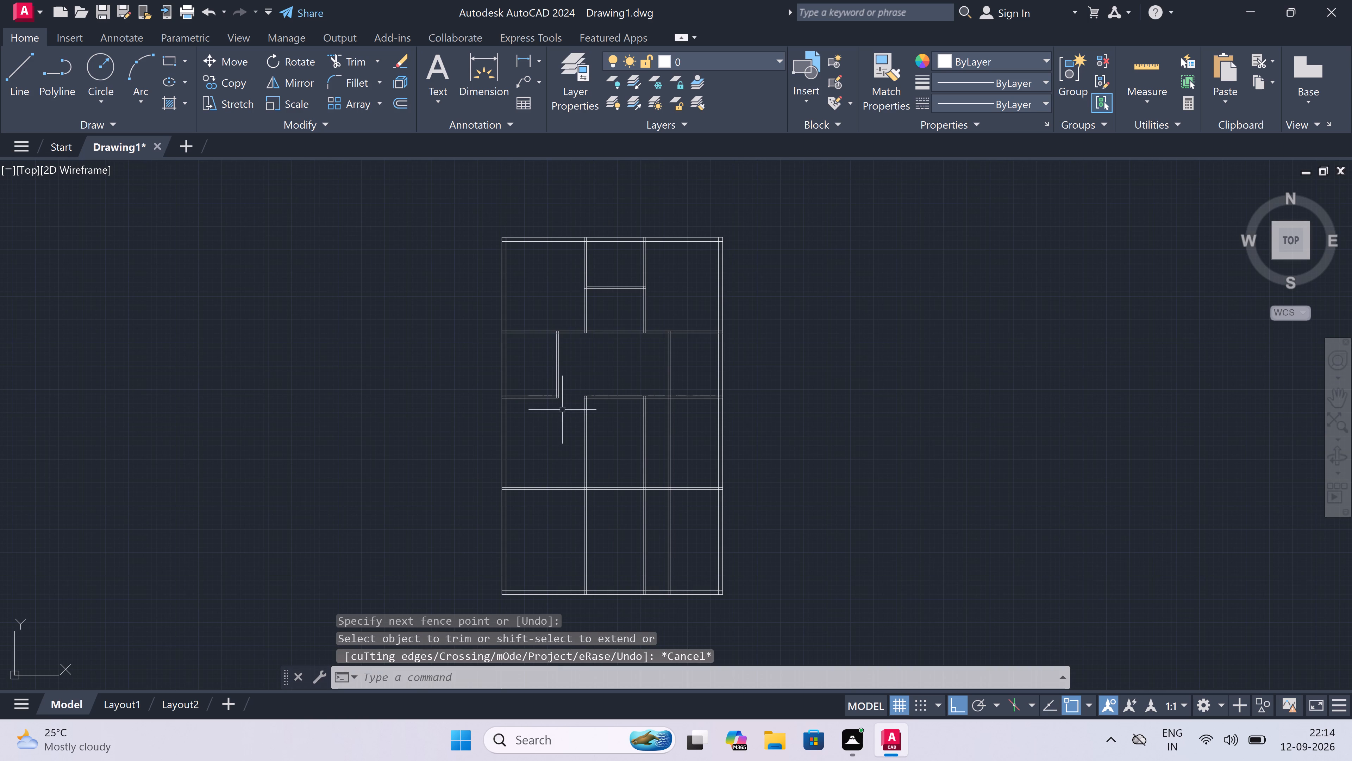
Create a new layer and name it "line 1".
scroll(562, 410, "up", 3)
scroll(574, 372, "up", 1)
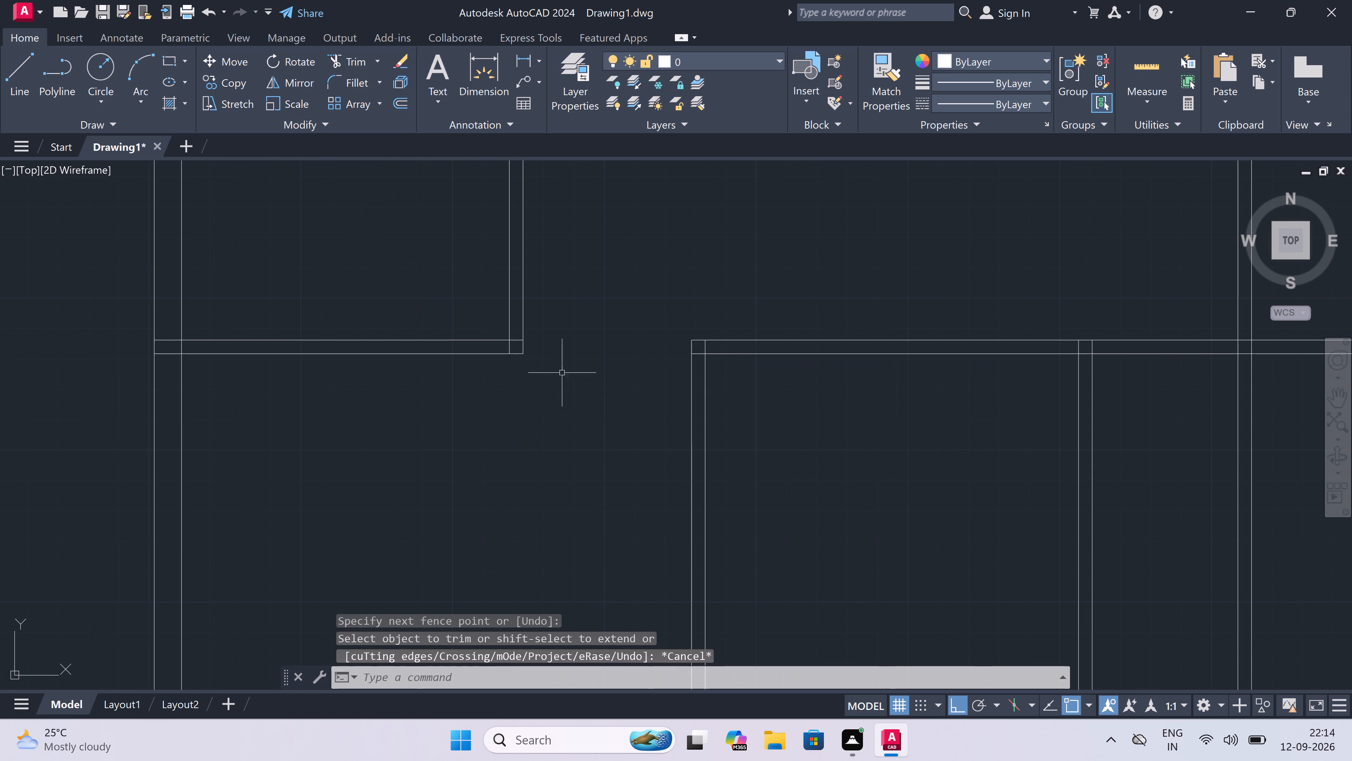
left_click(584, 70)
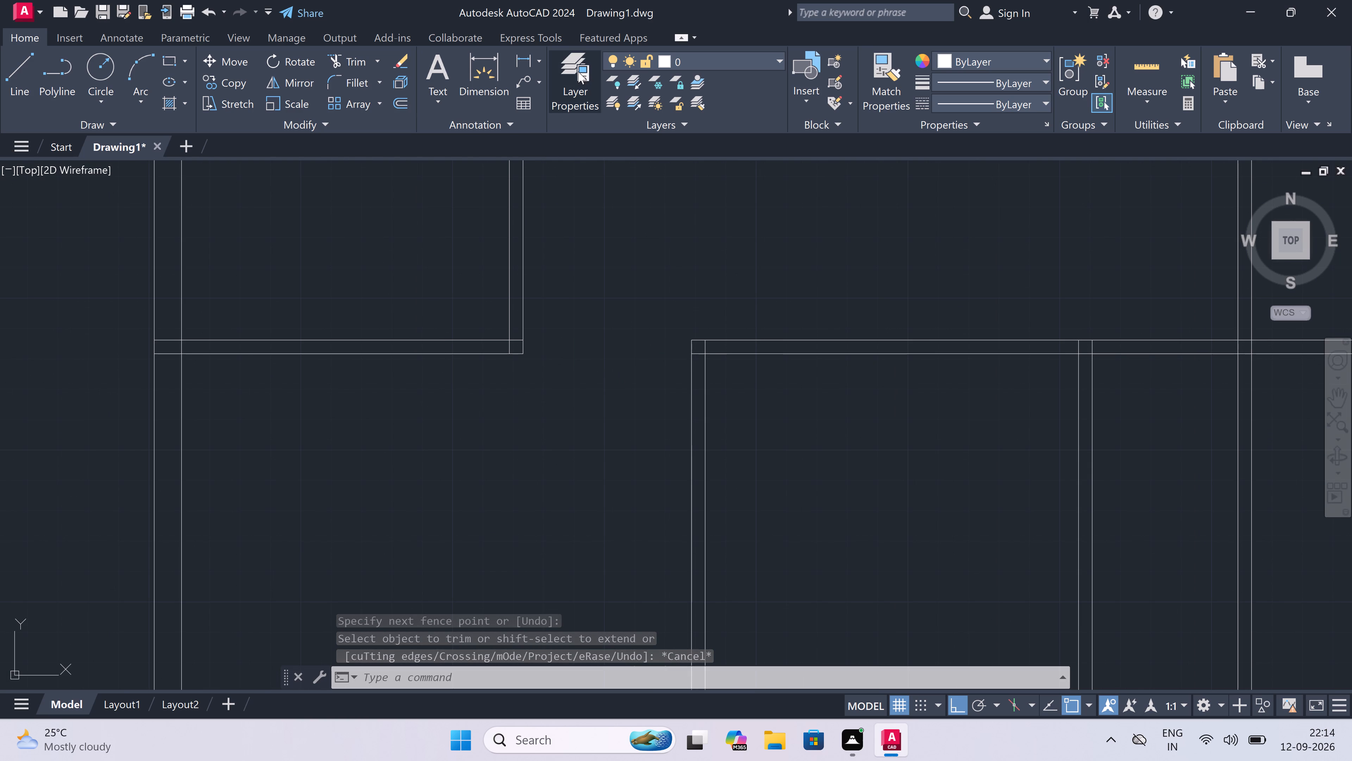
right_click(203, 170)
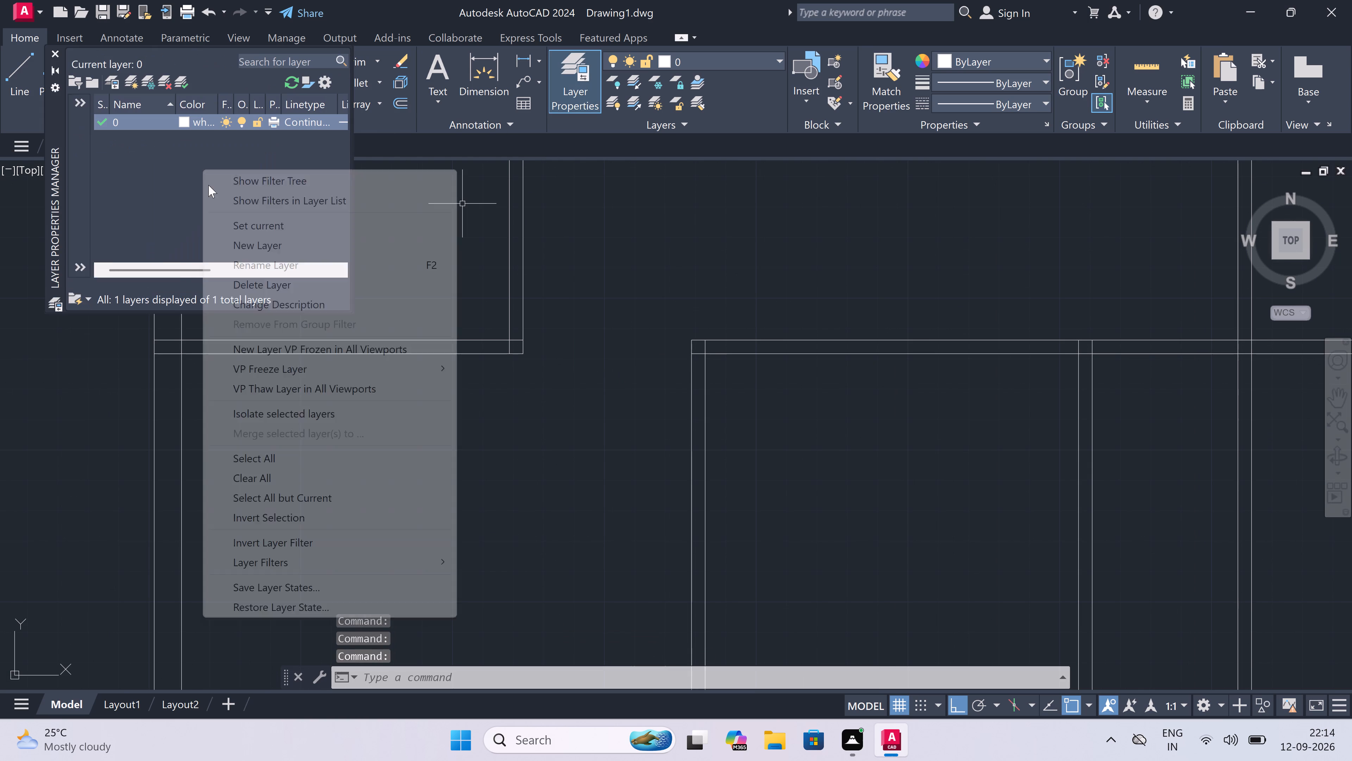
left_click(280, 243)
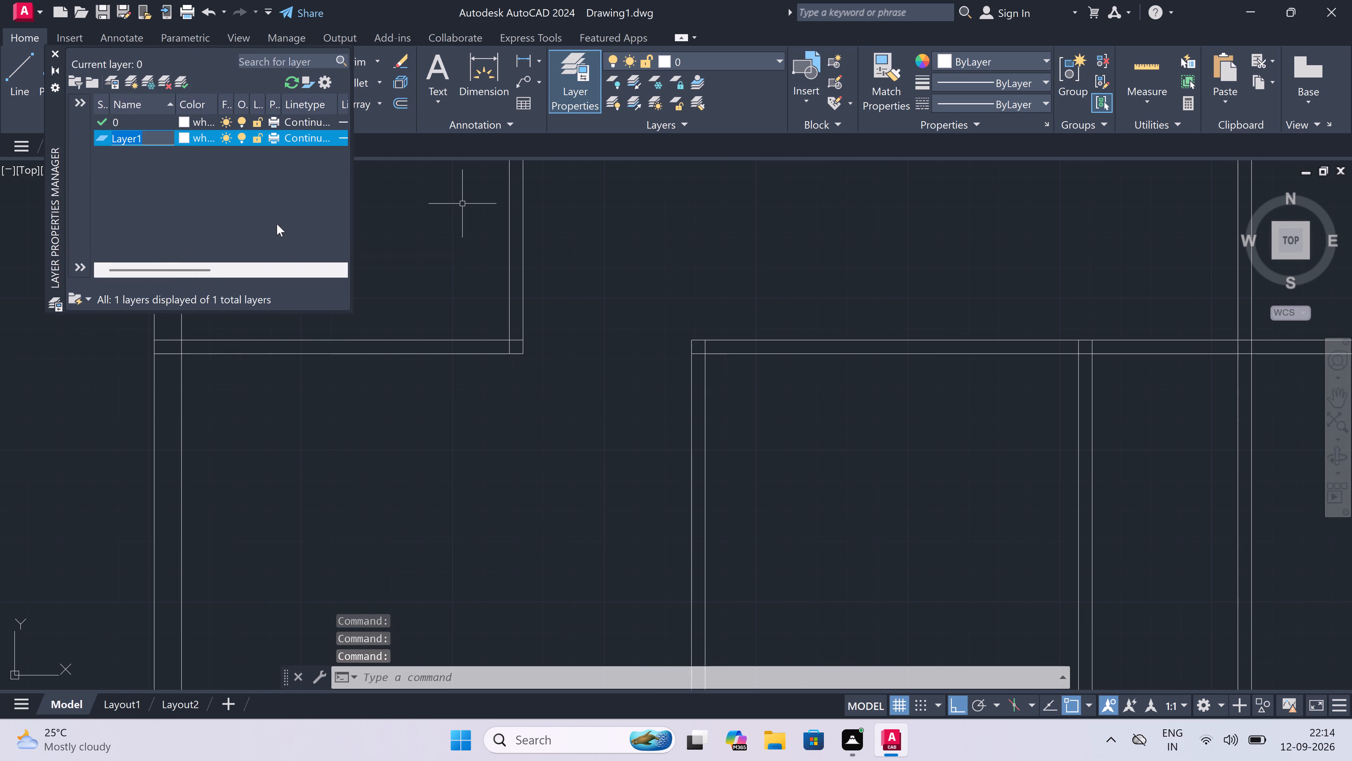
key("BackSpace")
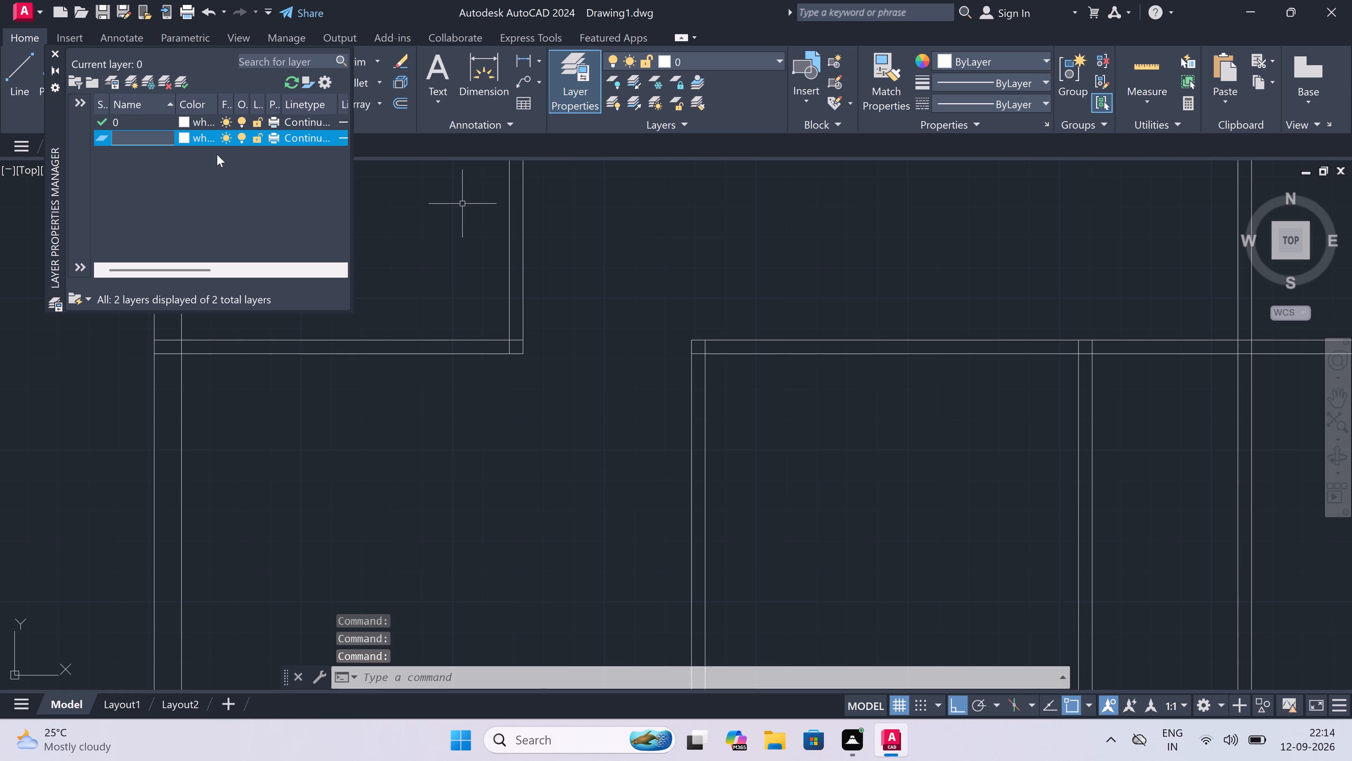
type("line 2")
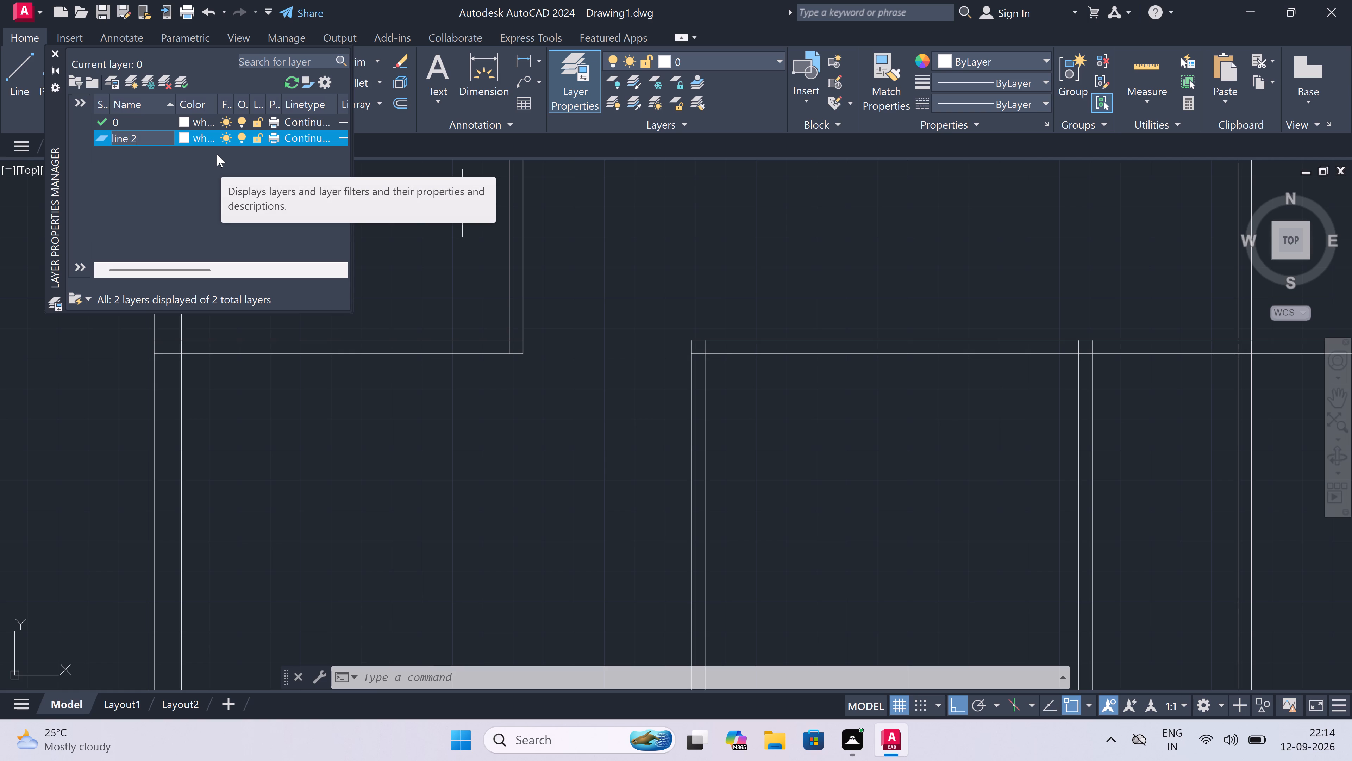
key("BackSpace")
key("1")
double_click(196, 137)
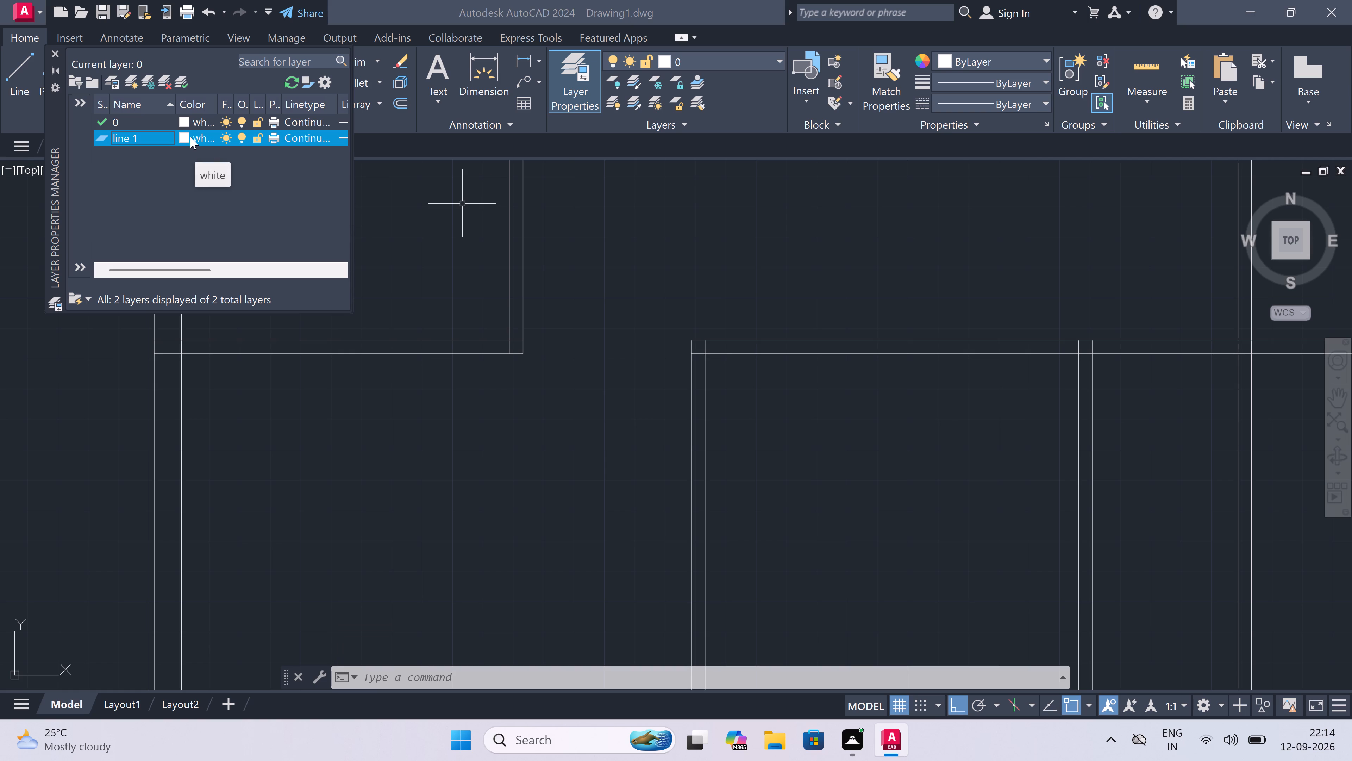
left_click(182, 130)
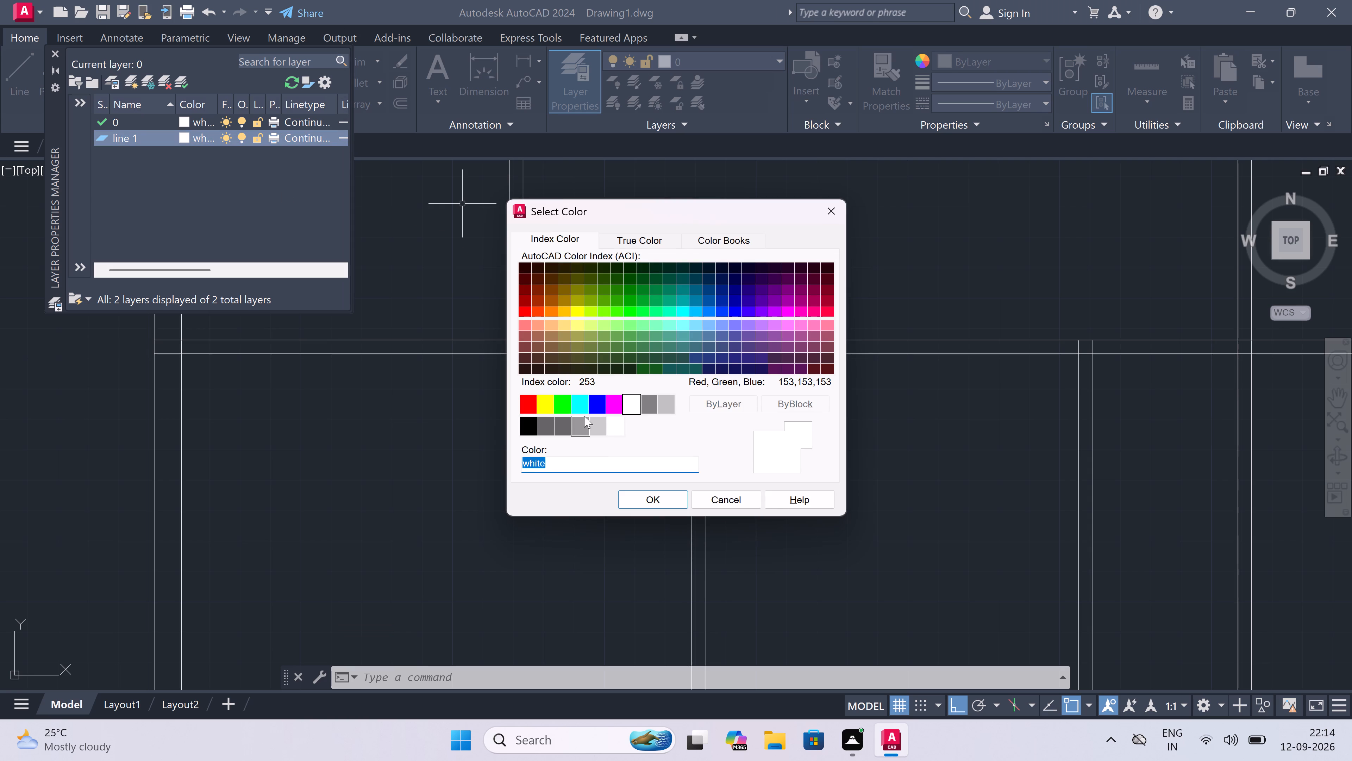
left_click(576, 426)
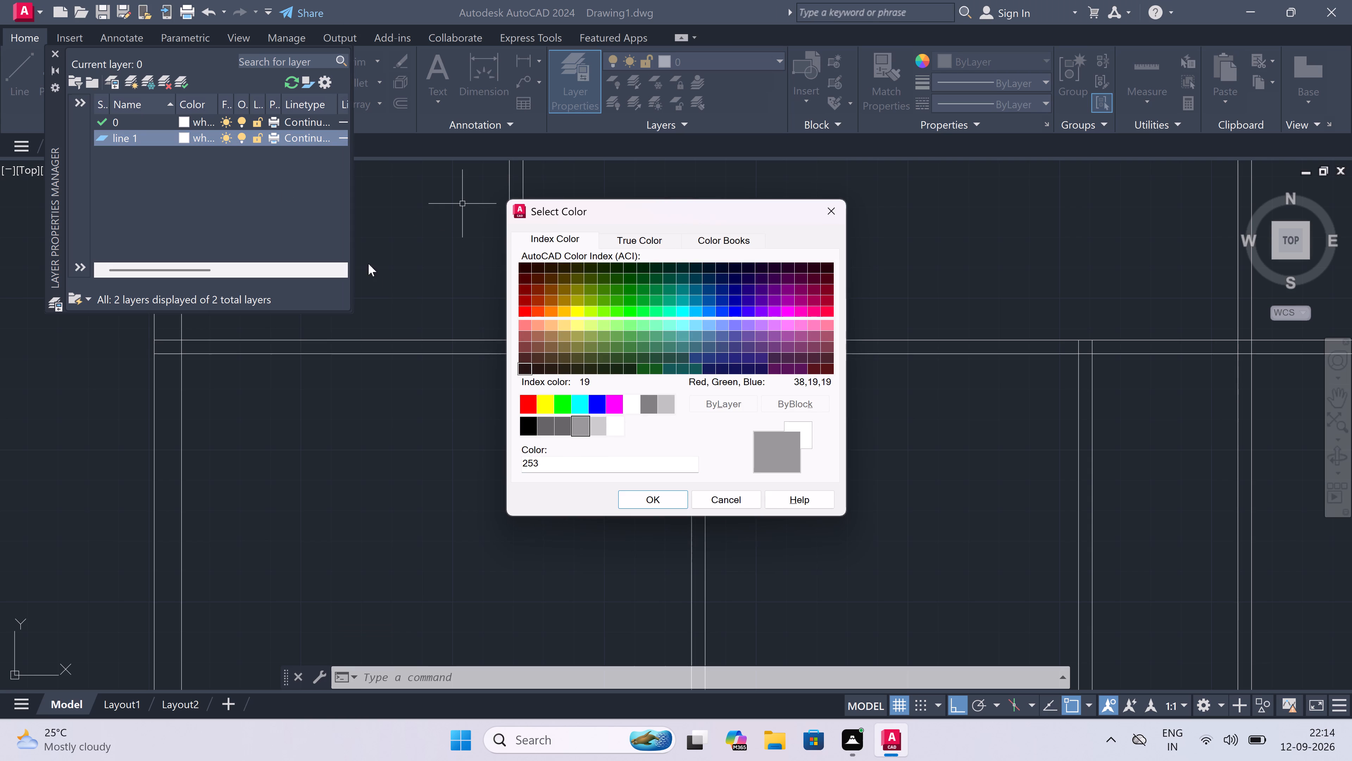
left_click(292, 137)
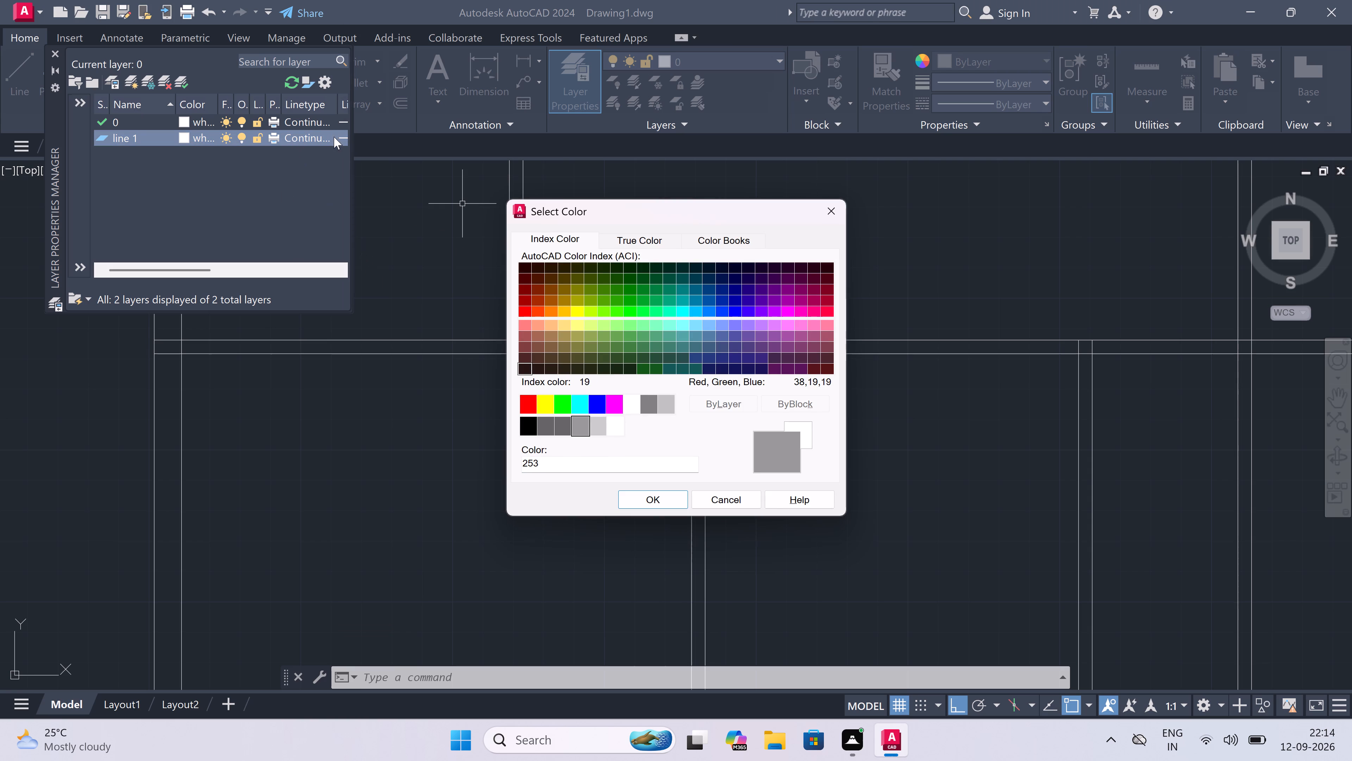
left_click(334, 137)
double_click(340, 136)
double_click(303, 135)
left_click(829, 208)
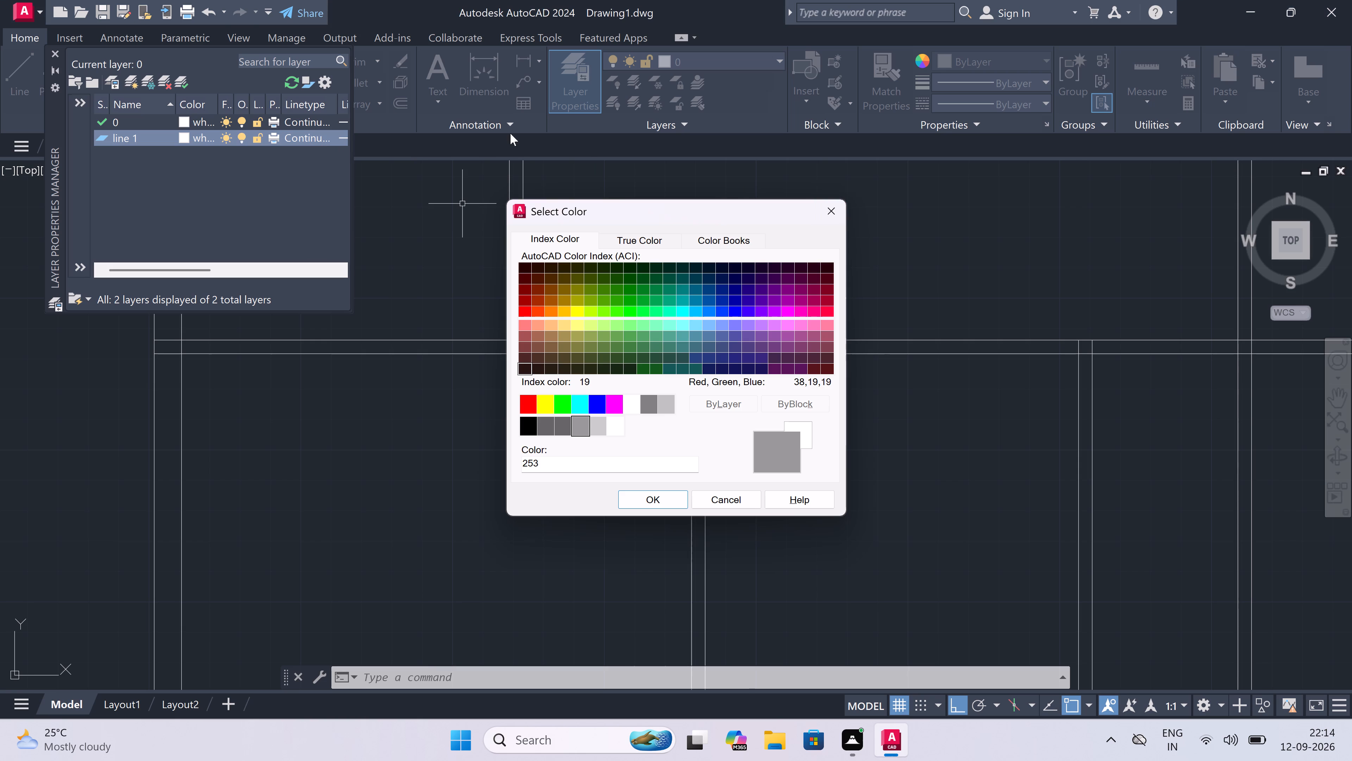
Load the DASHED2 linetype, assign it to the "line 1" layer, and close the layer manager.
left_click(294, 133)
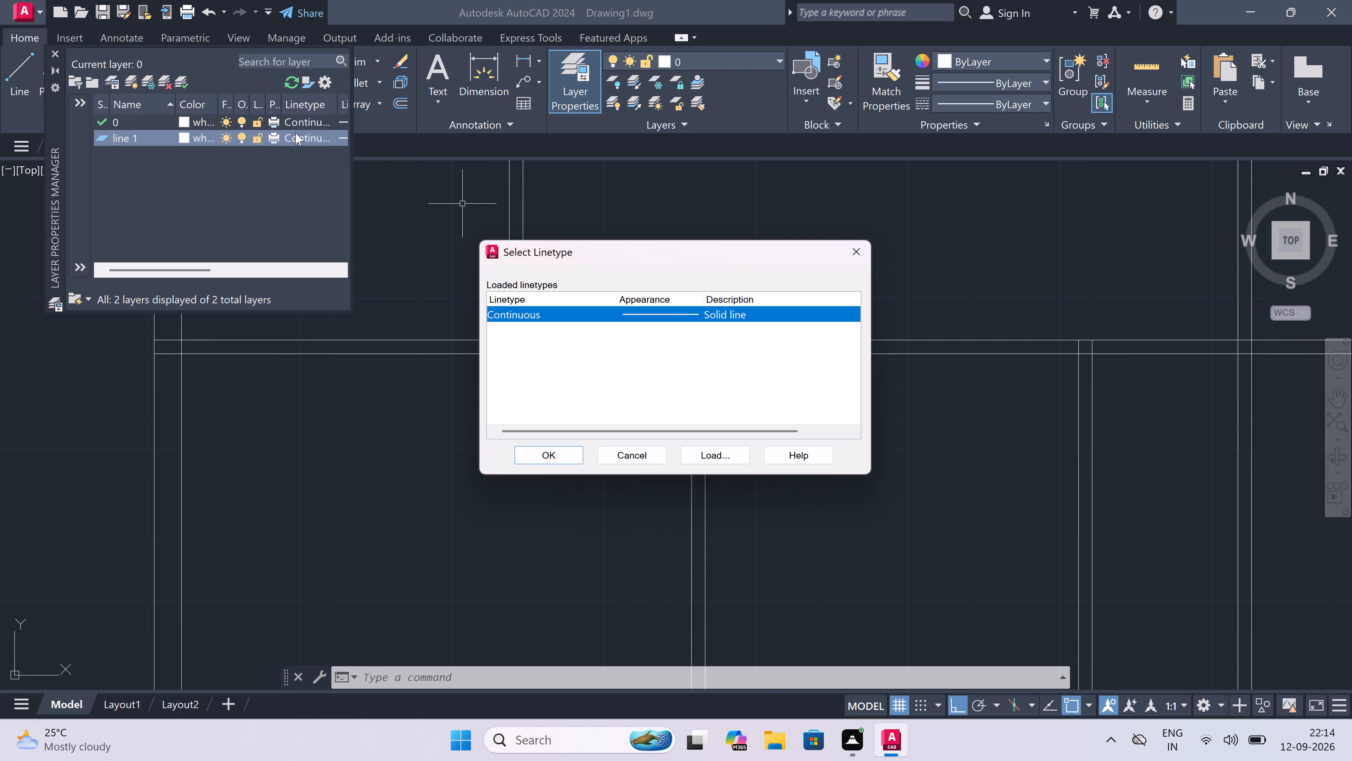
left_click(722, 456)
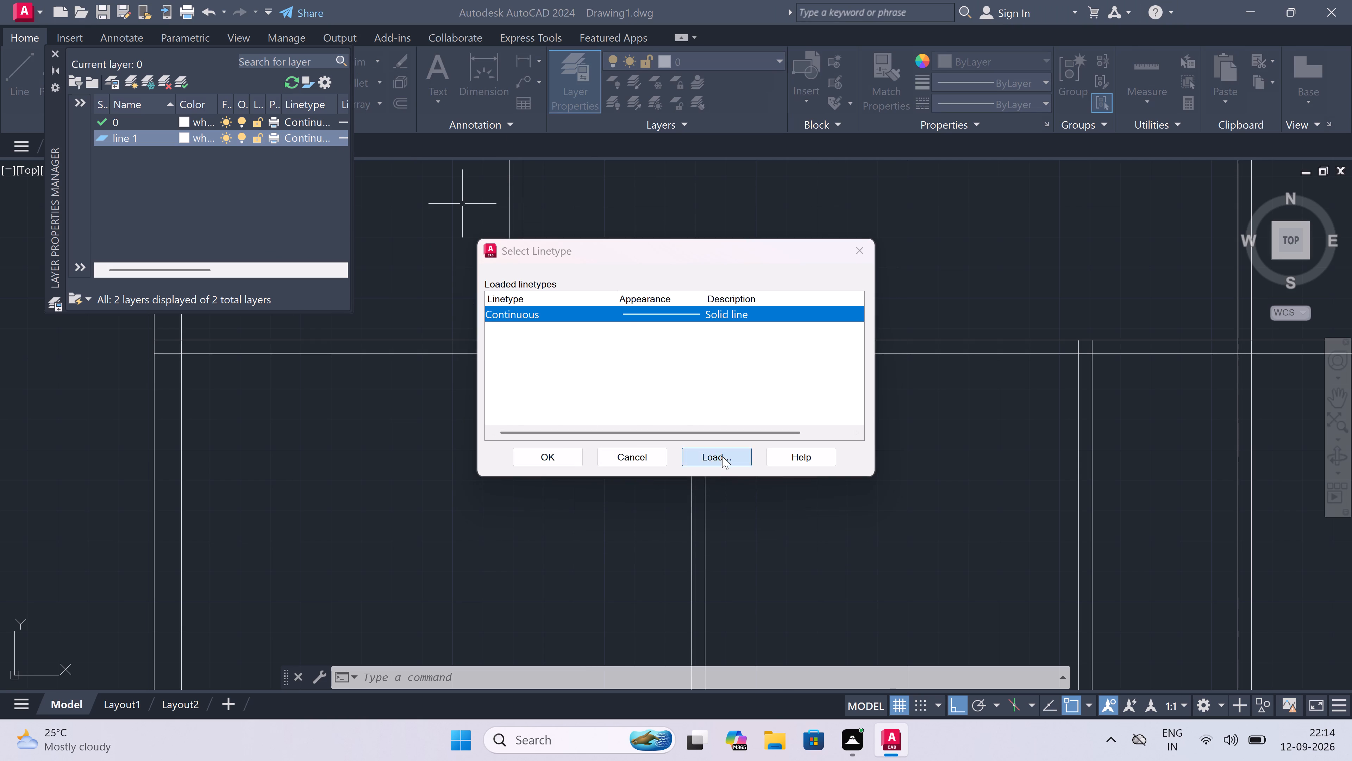
scroll(695, 388, "down", 5)
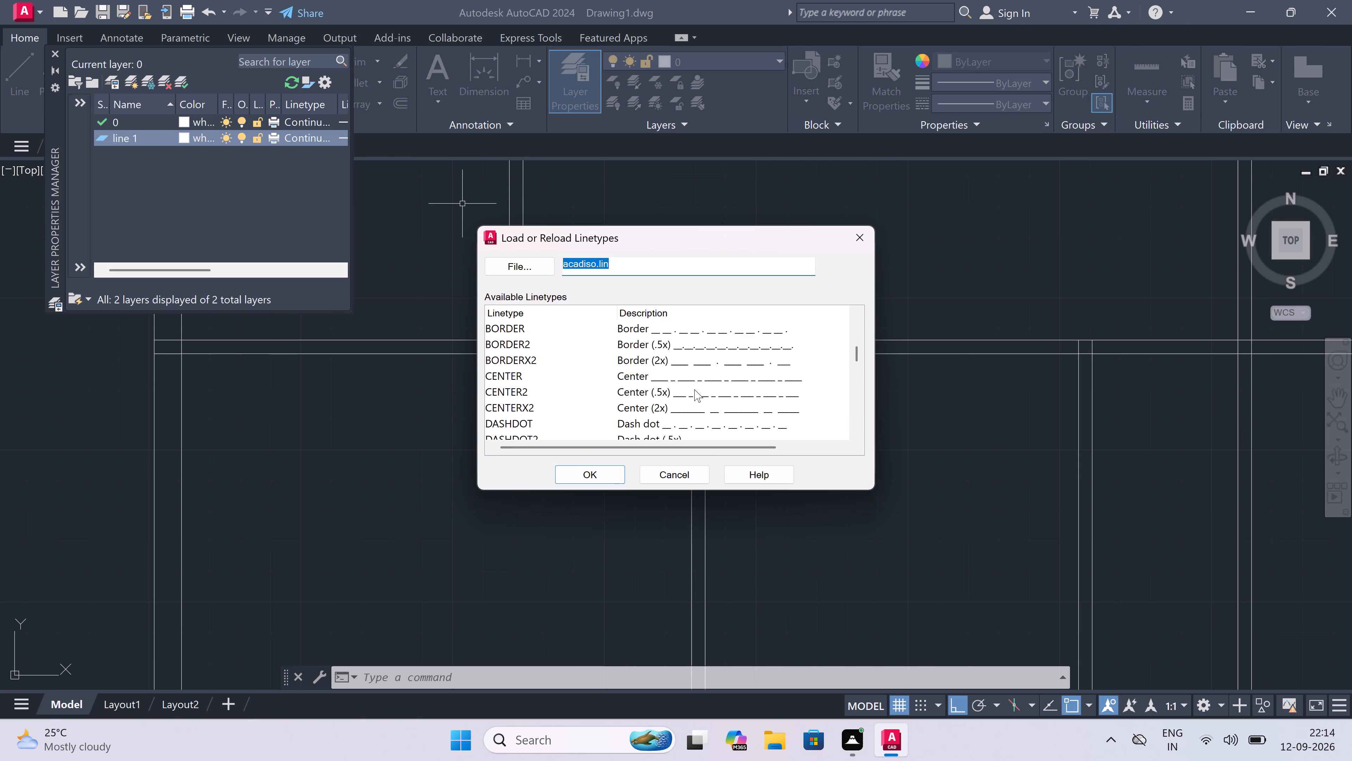
scroll(694, 389, "down", 2)
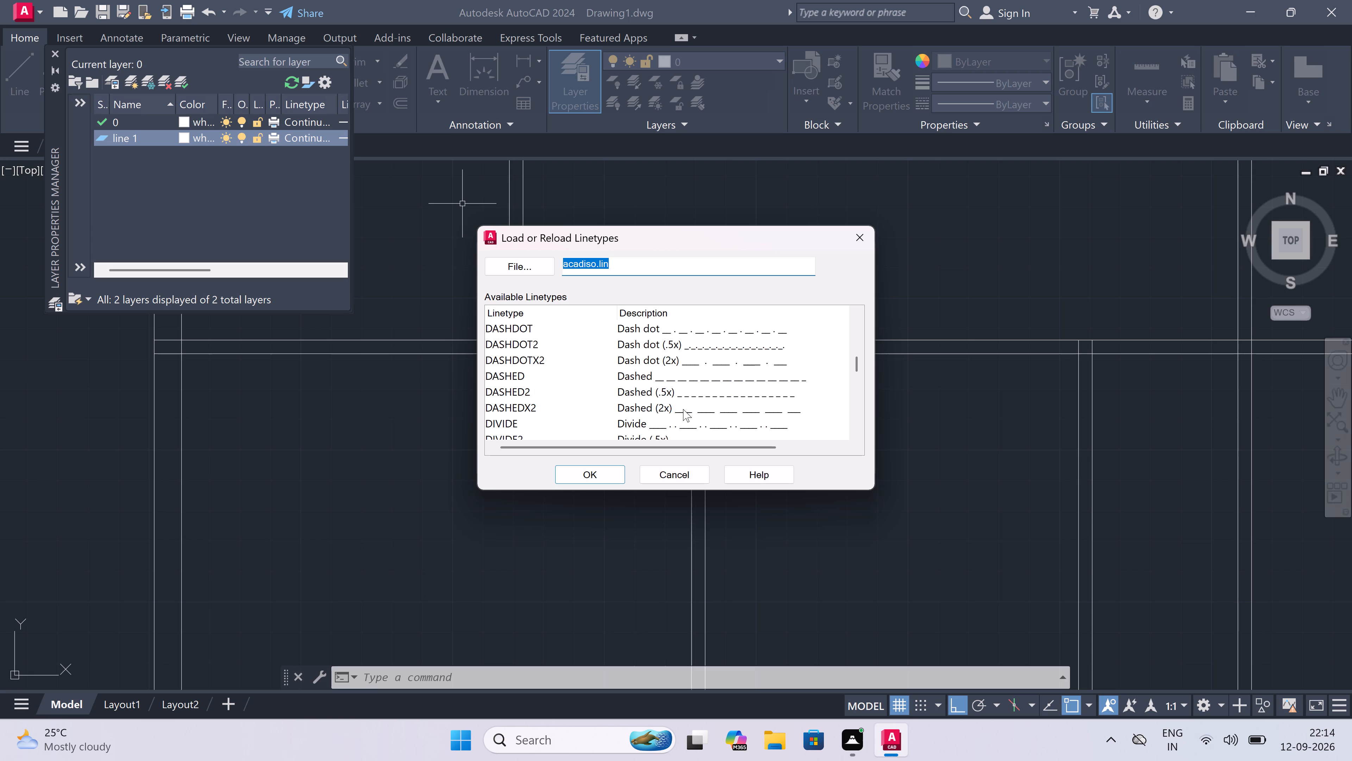
left_click(681, 397)
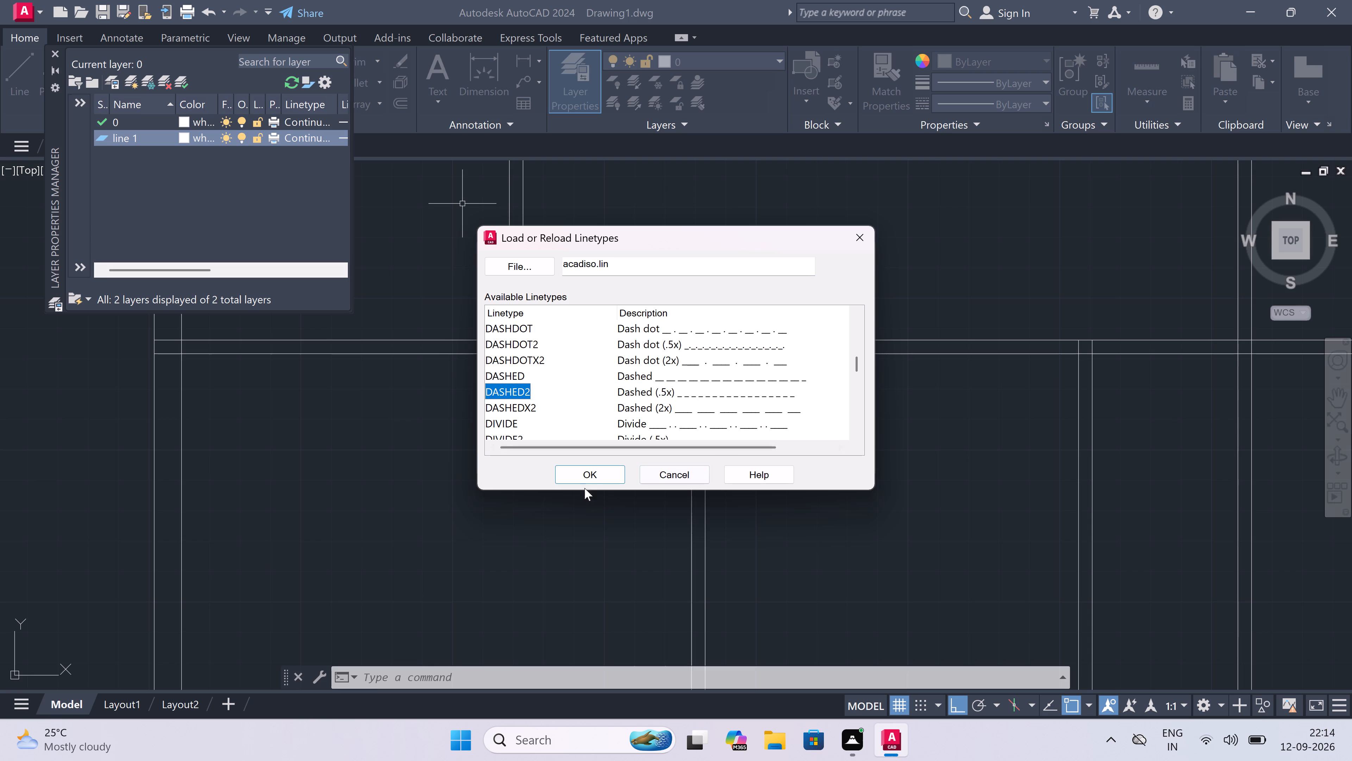
left_click(581, 469)
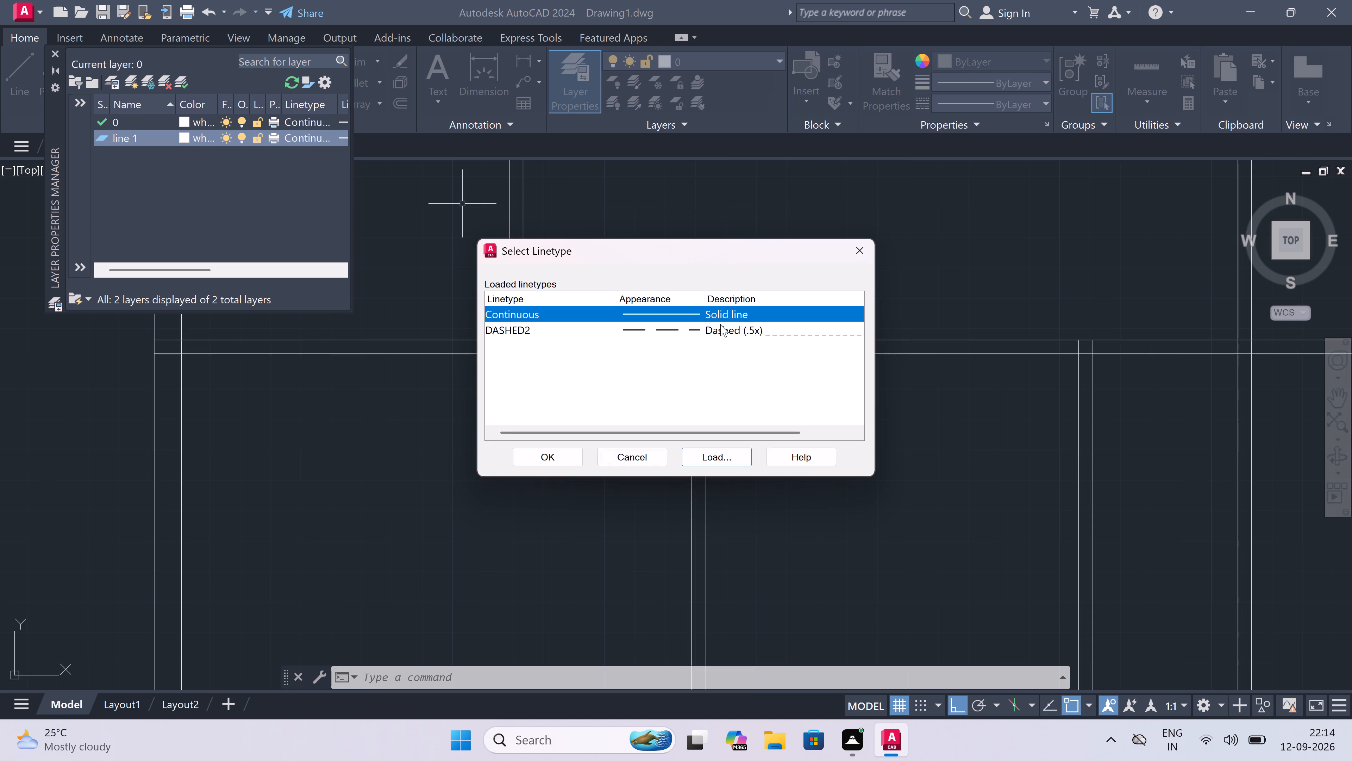
left_click(751, 327)
left_click(535, 457)
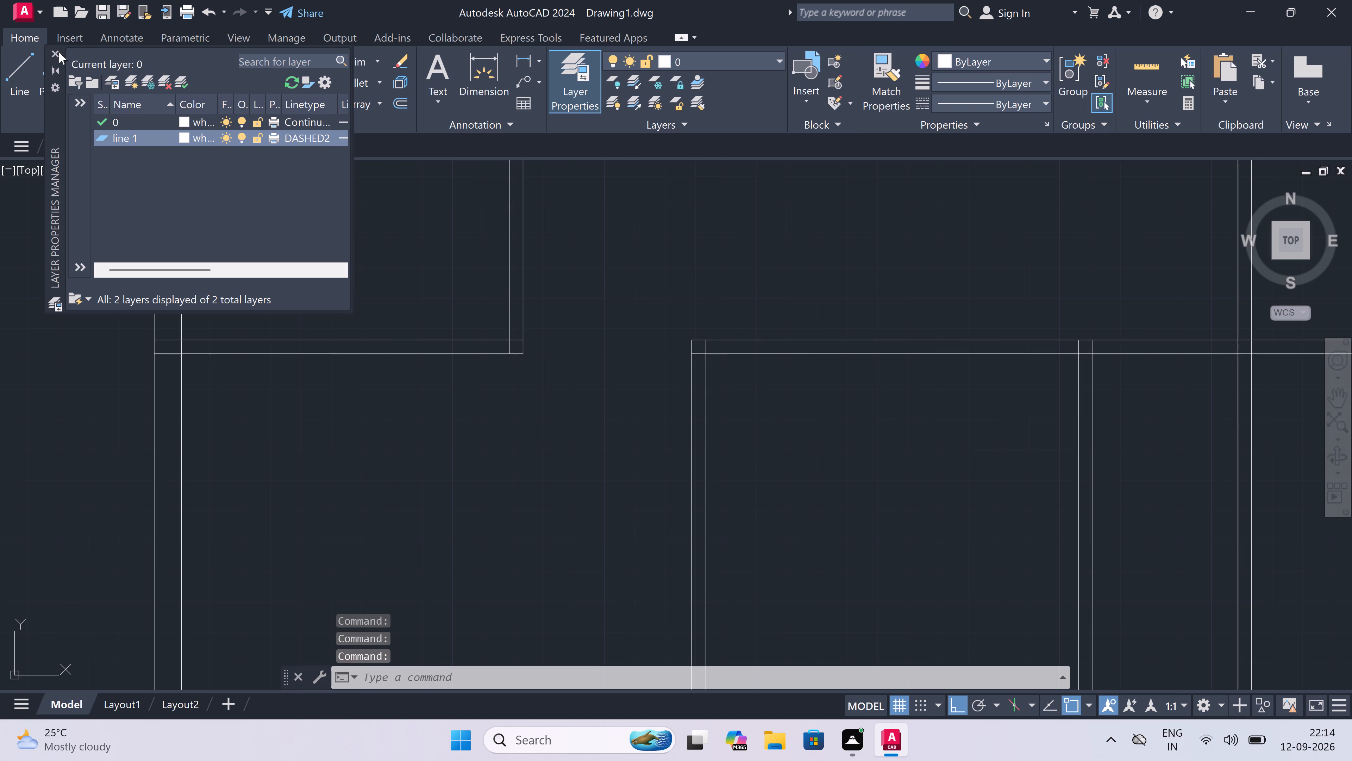
left_click(55, 49)
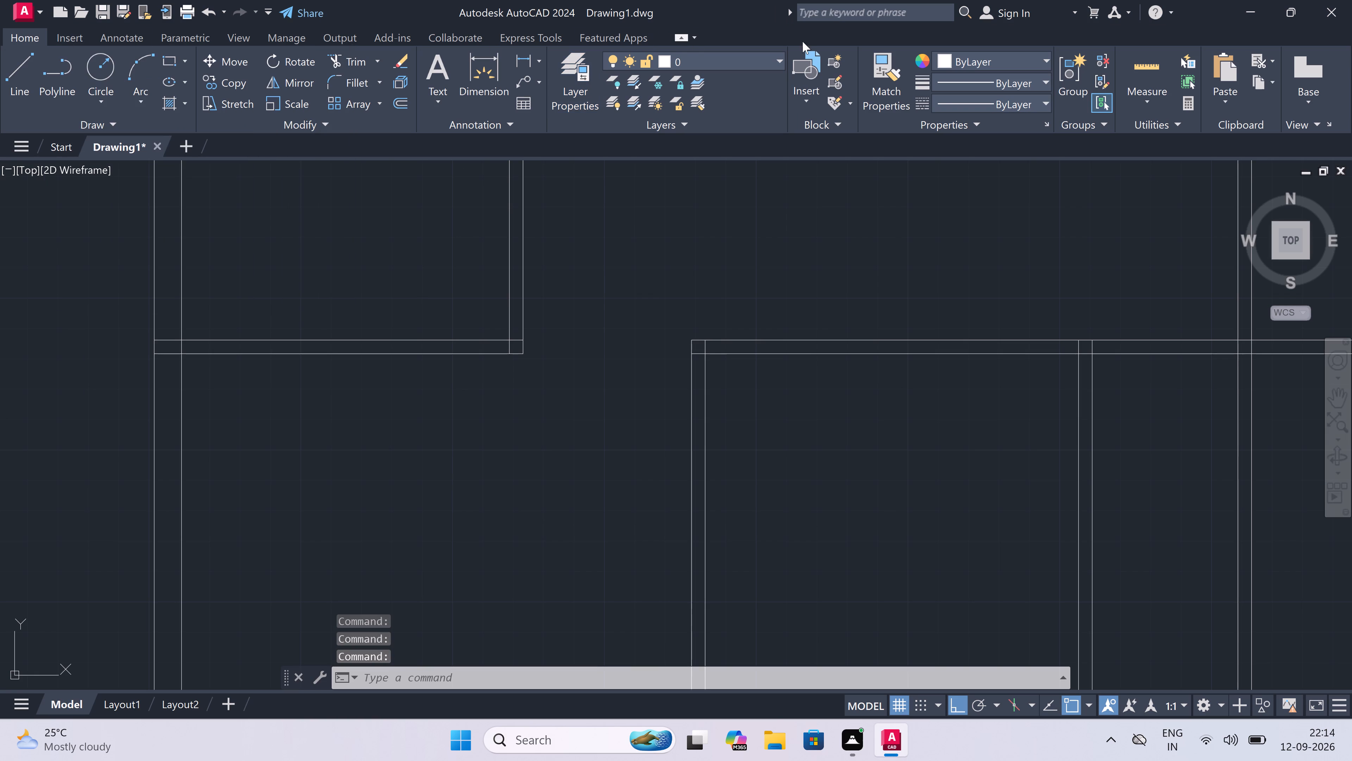
With DASHED2 as the current linetype, draw a horizontal line across the passage opening, joining the upper edges of the partition ends.
left_click(941, 102)
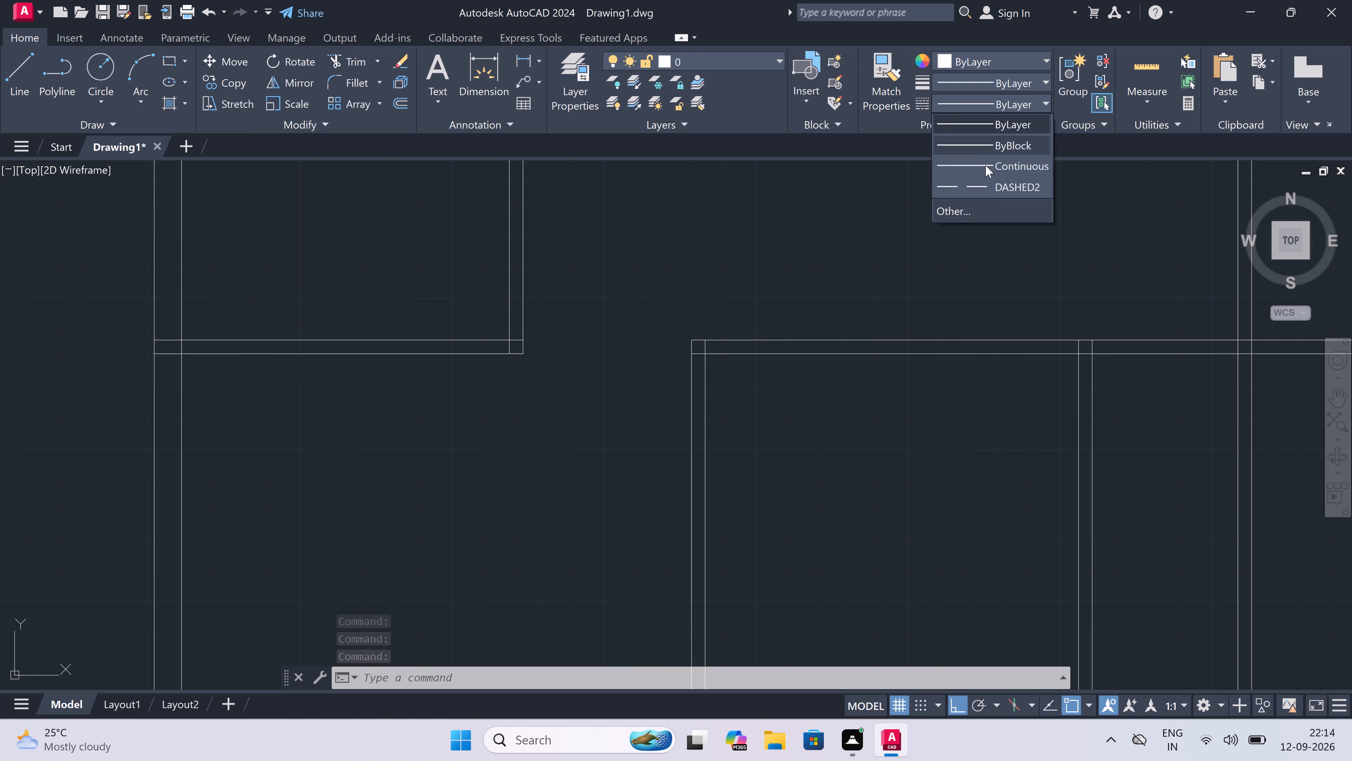
left_click(988, 183)
scroll(471, 334, "up", 2)
scroll(522, 345, "down", 2)
scroll(617, 337, "up", 2)
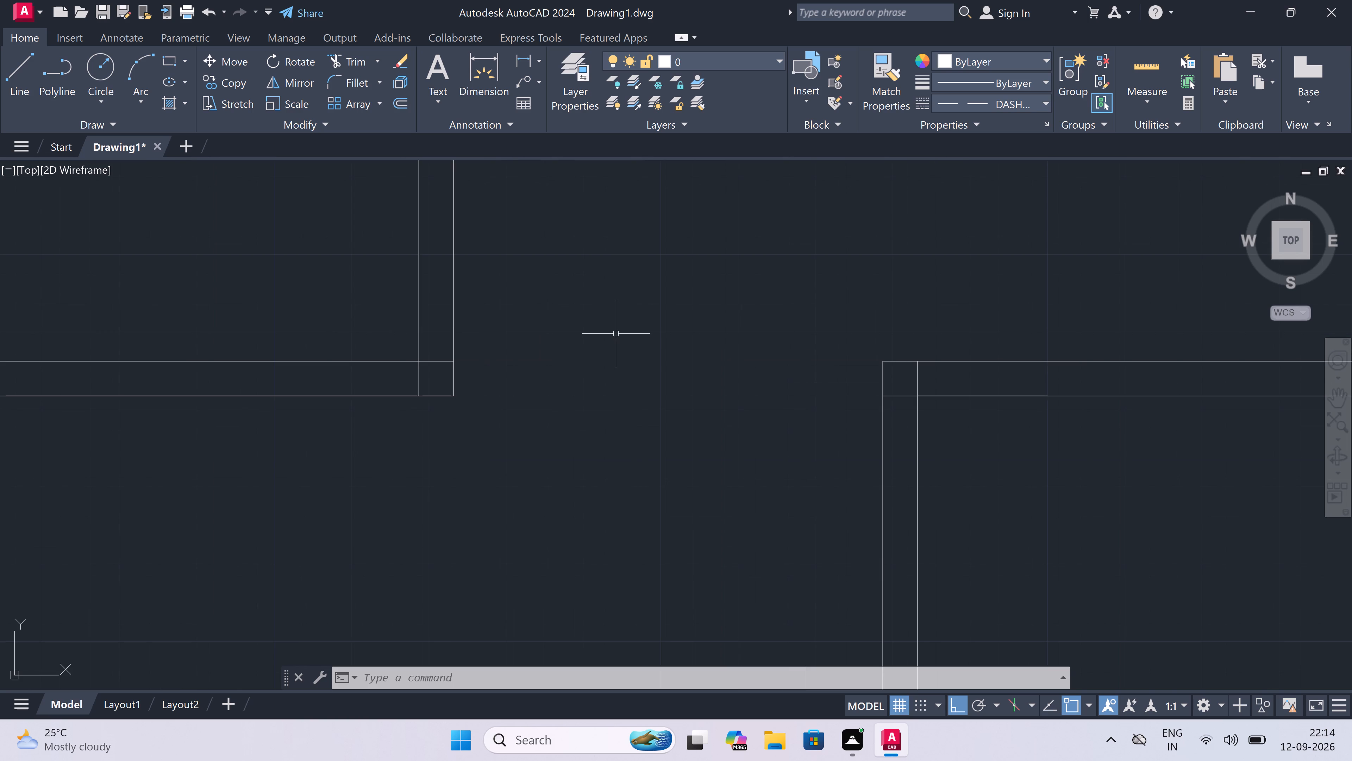
key("l")
key("space")
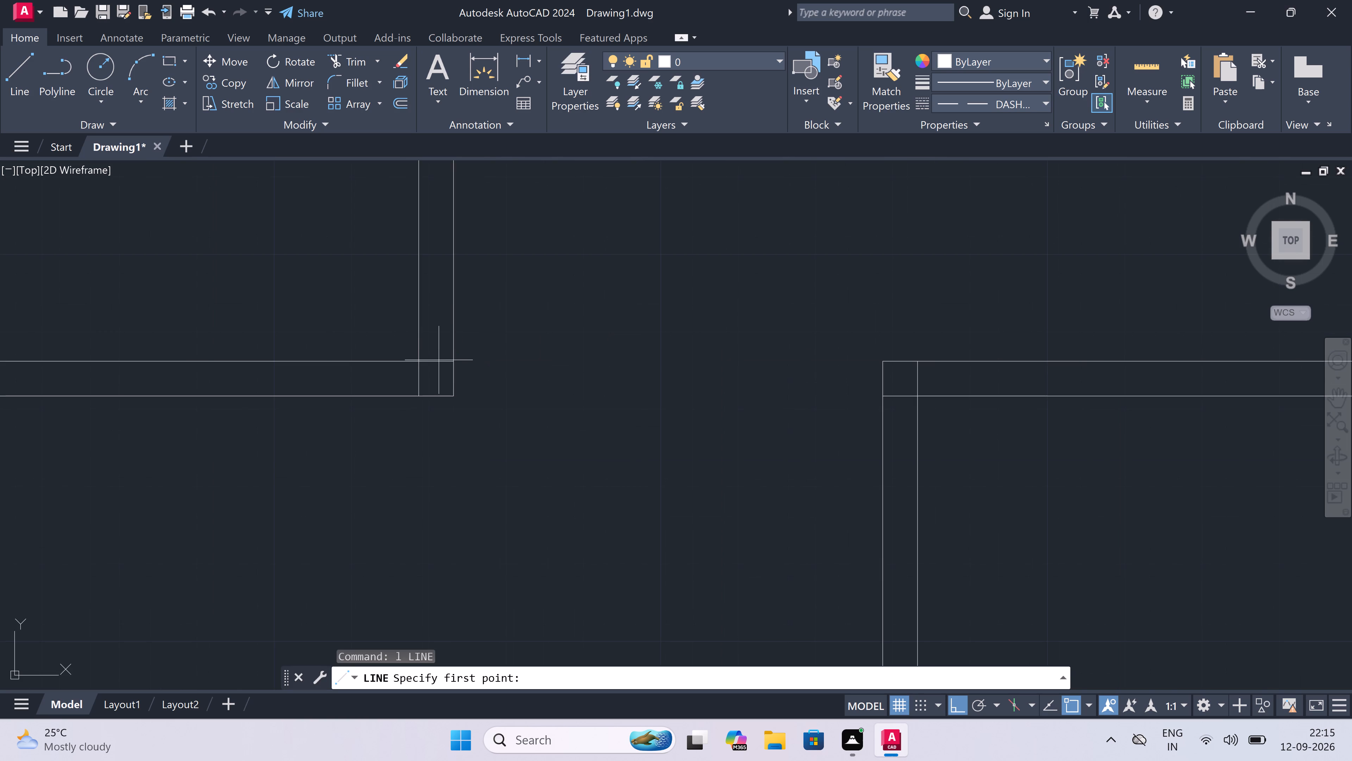
left_click_drag(454, 357, 459, 359)
left_click_drag(473, 361, 484, 362)
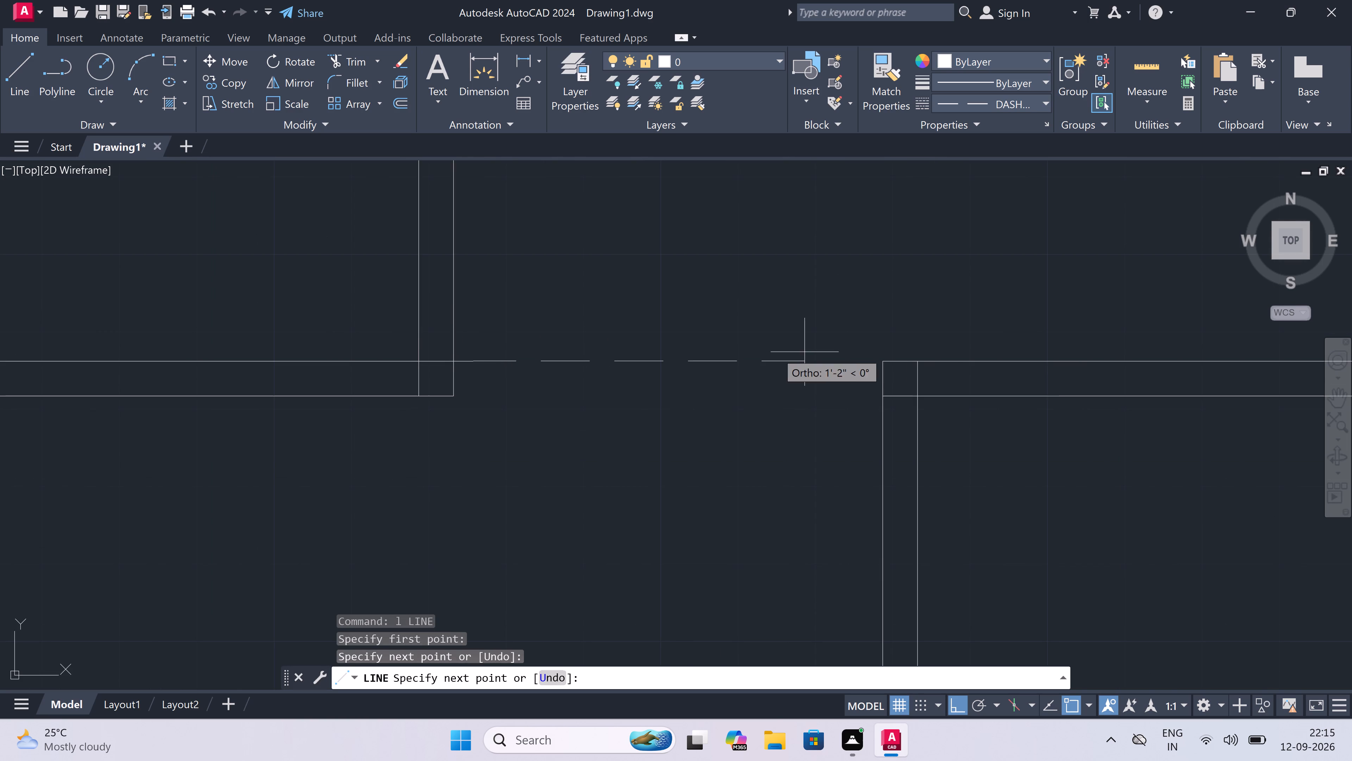
left_click(882, 357)
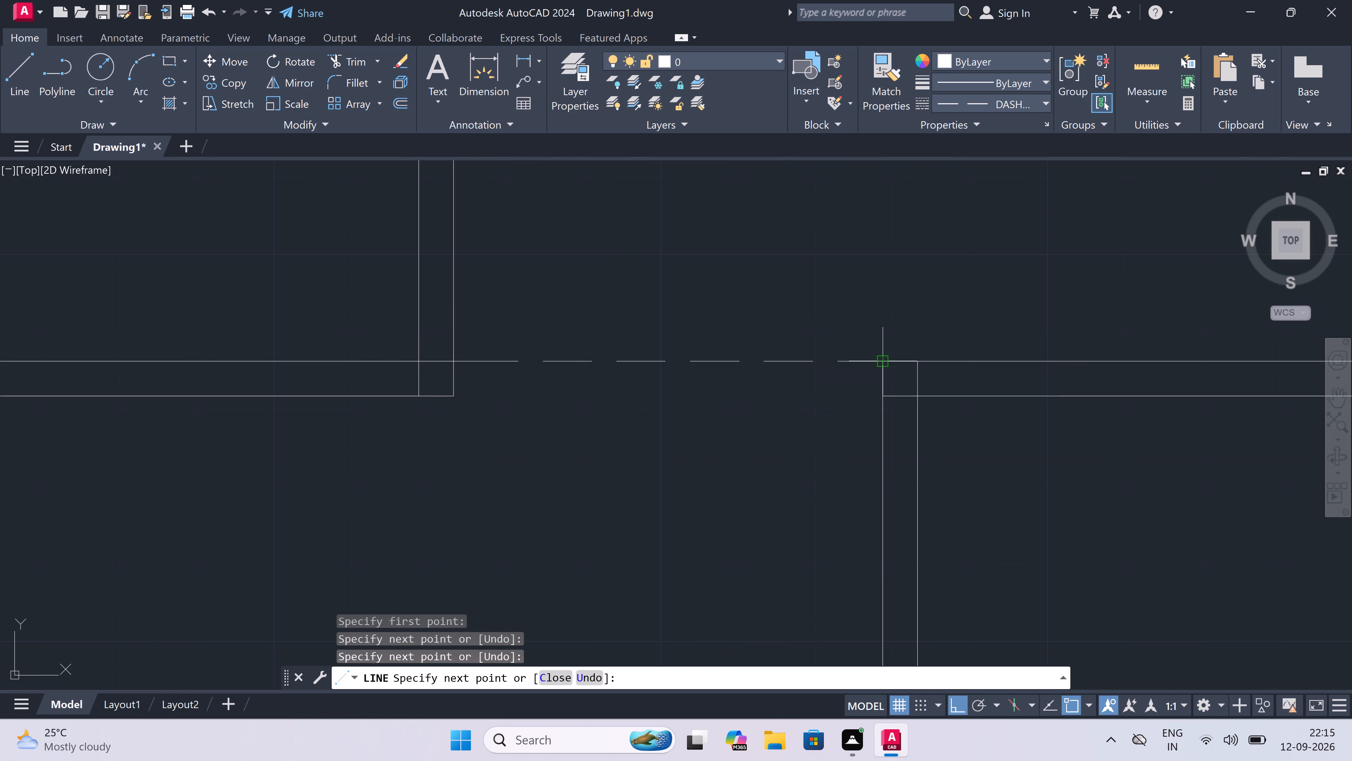
key("Escape")
Draw a second dashed line across the passage opening, joining the lower edges of the partition ends.
key("space")
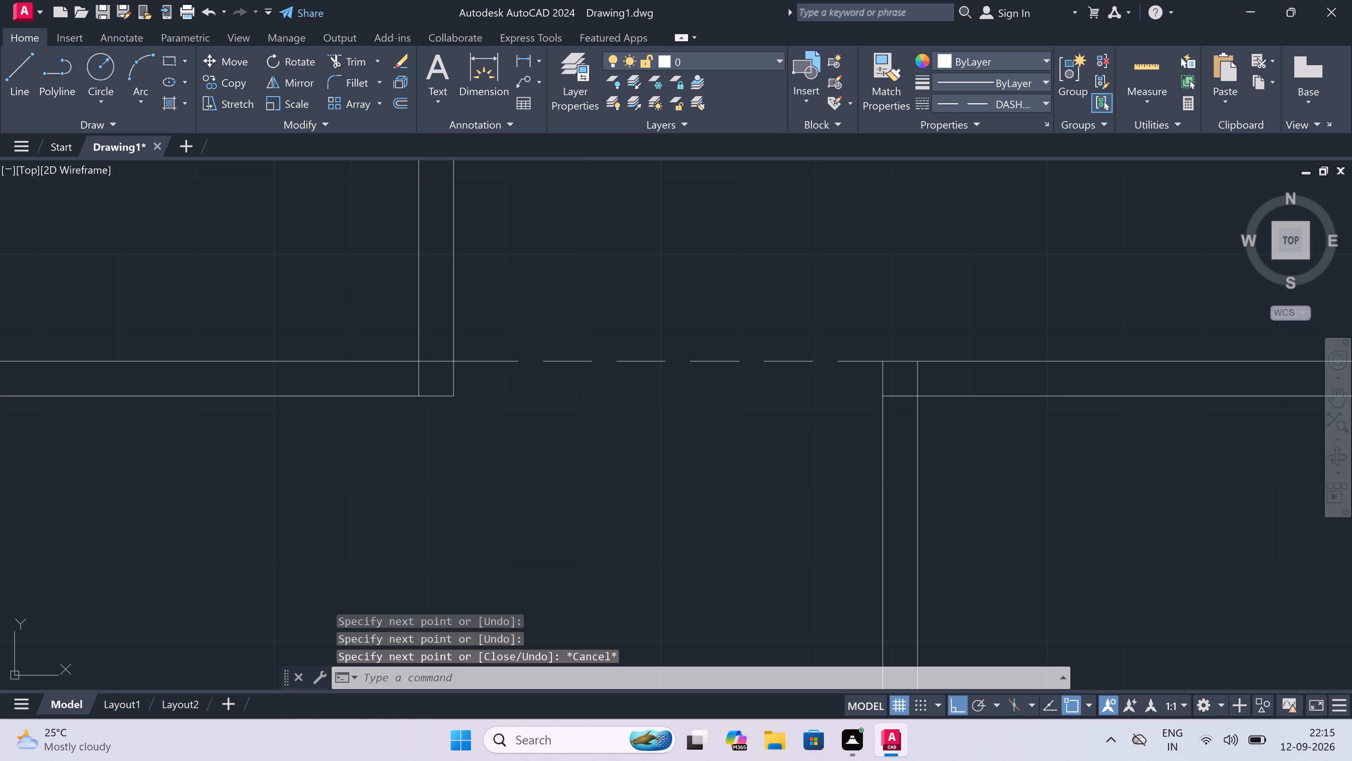
left_click_drag(449, 395, 462, 395)
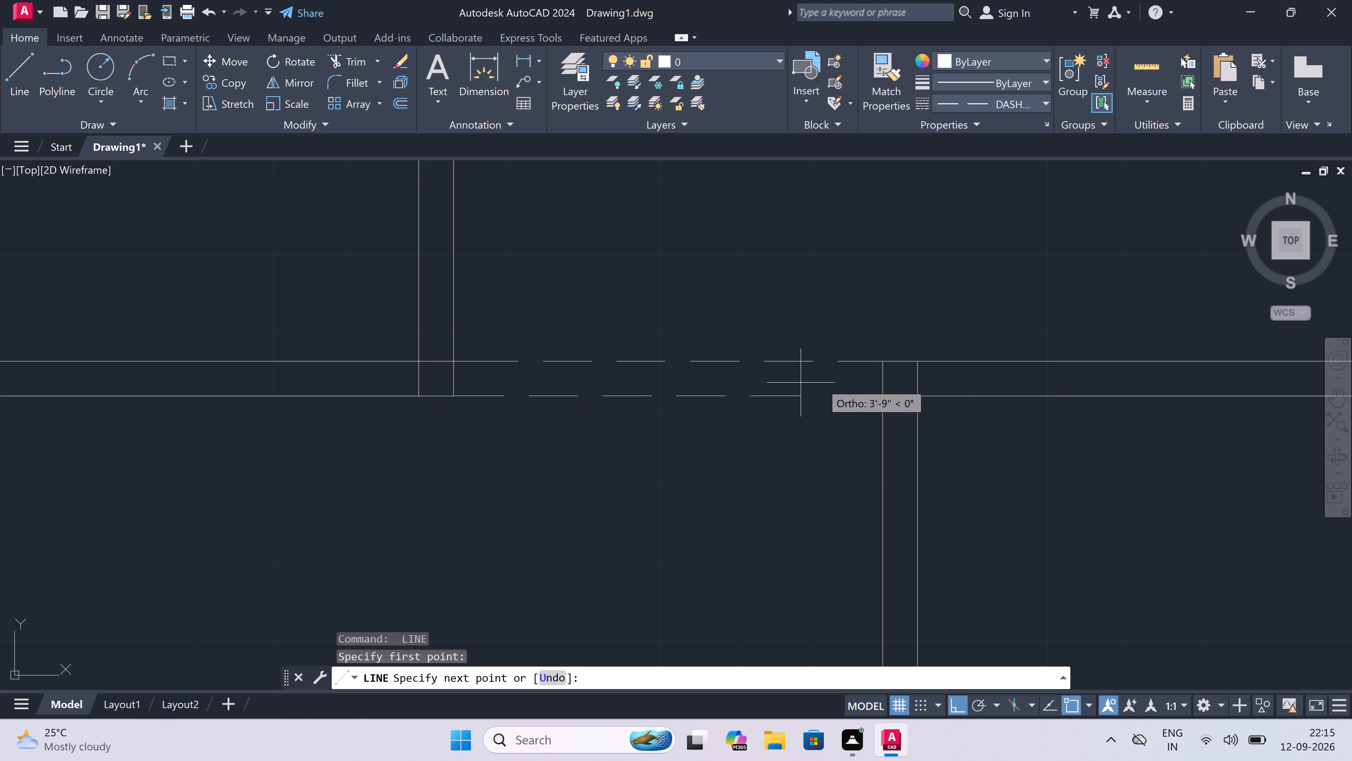
left_click(884, 393)
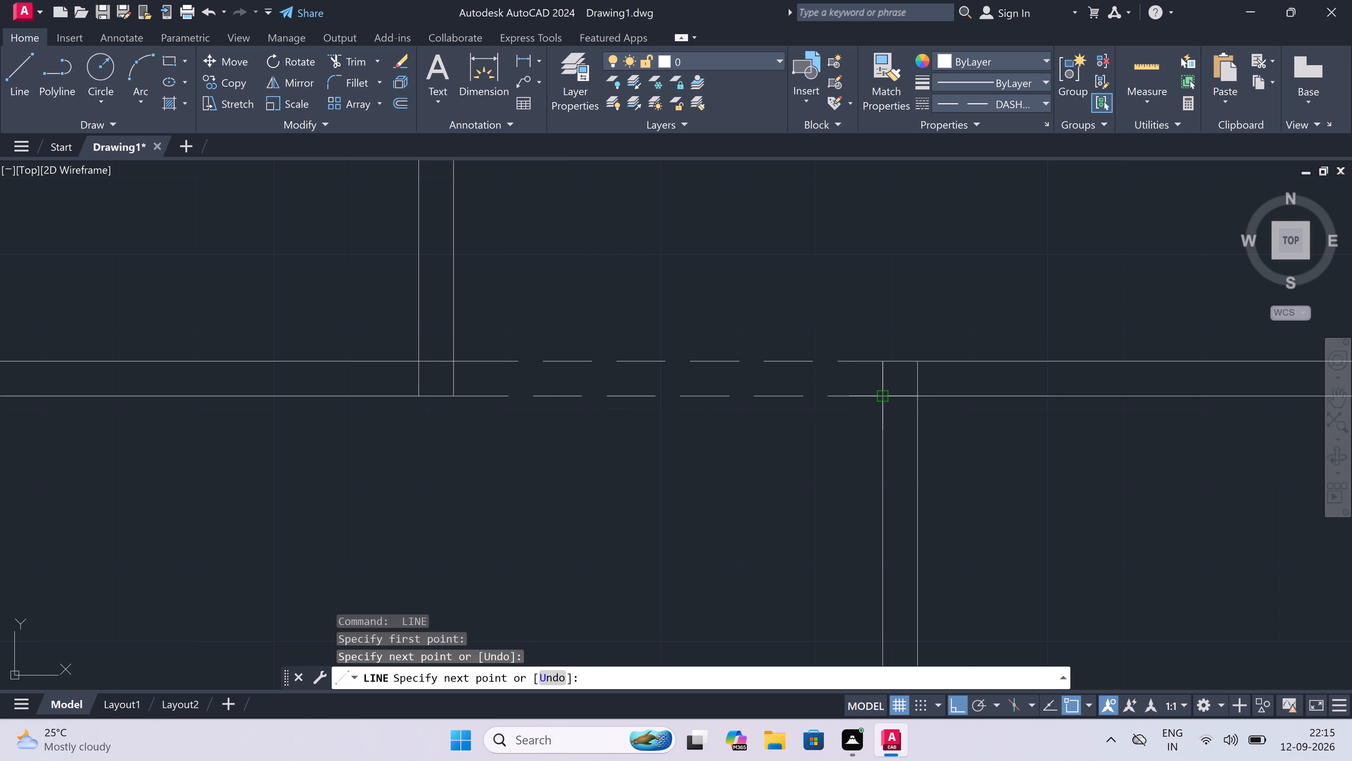
key("Escape")
Reset the current linetype for new objects to ByLayer.
scroll(730, 333, "down", 8)
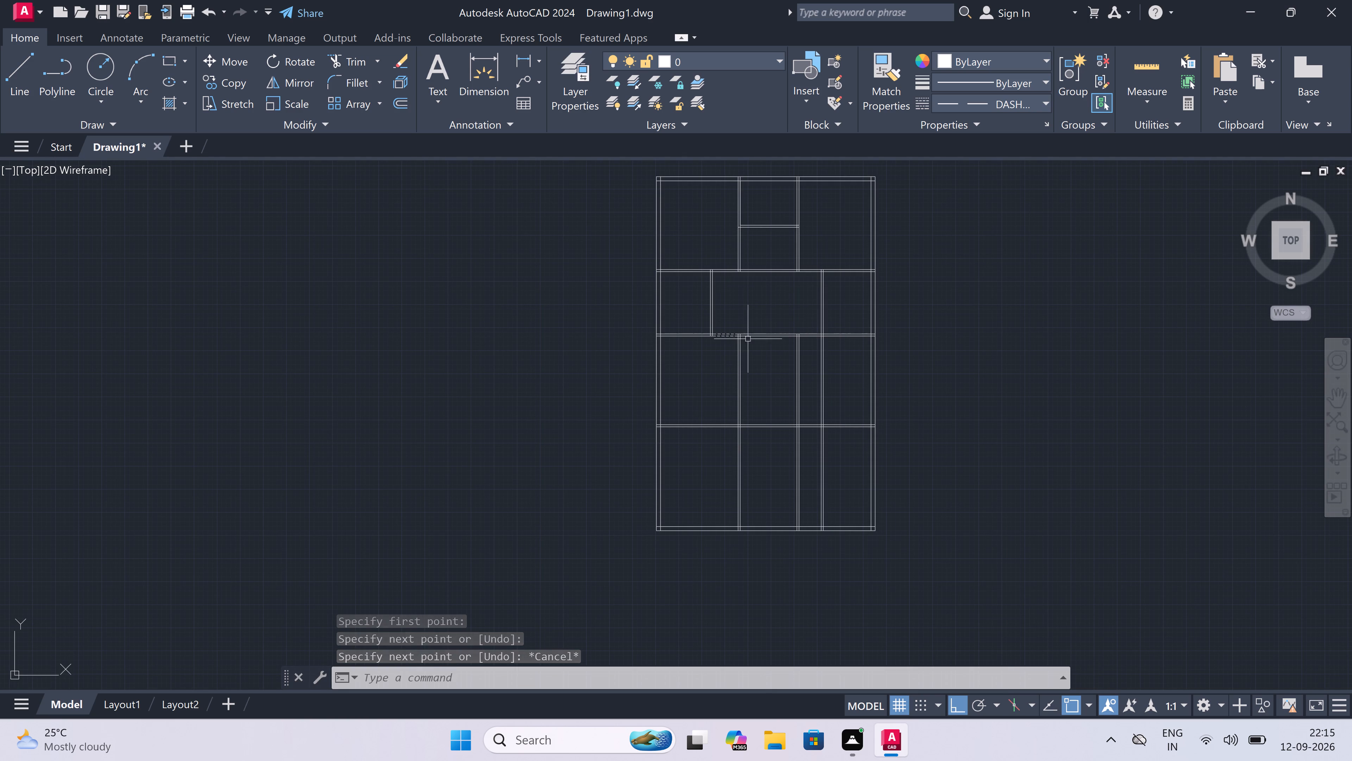
scroll(687, 399, "up", 2)
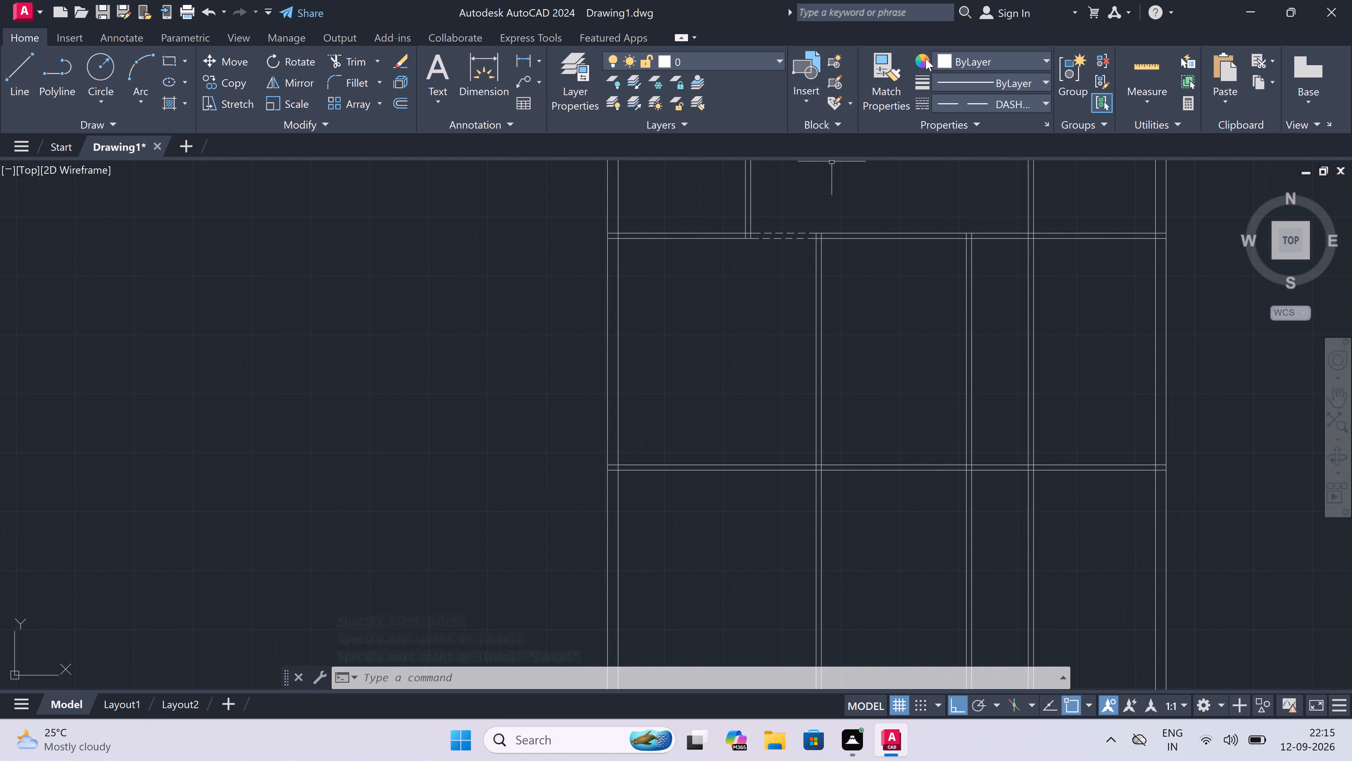
left_click(949, 83)
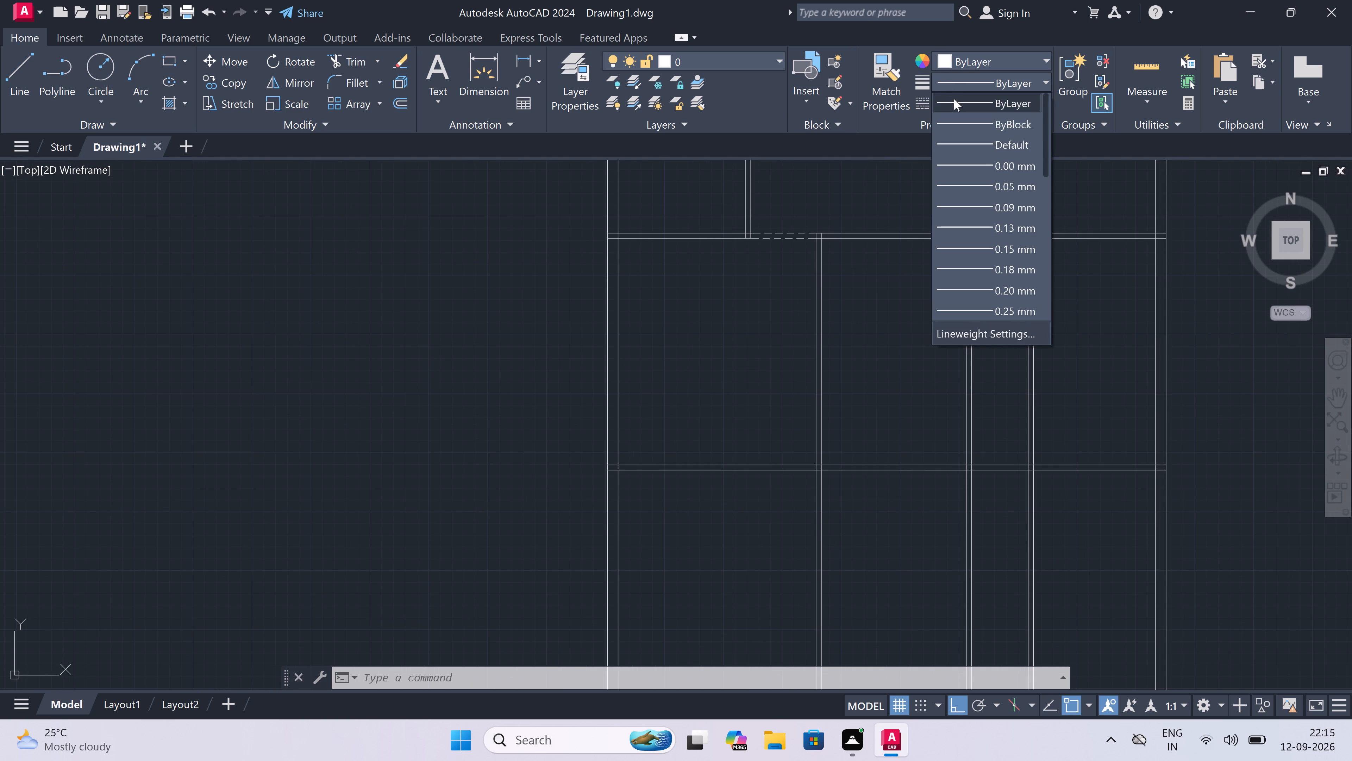
double_click(953, 76)
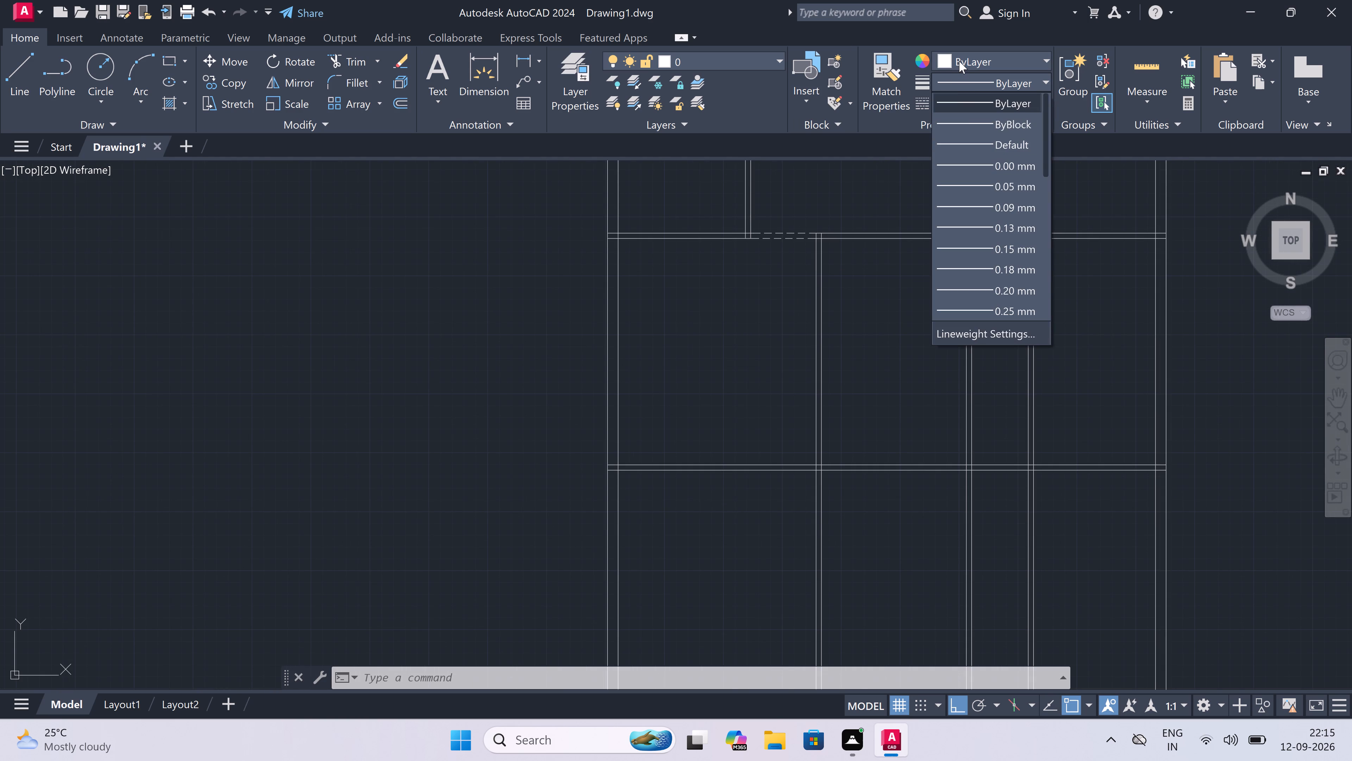
left_click(959, 61)
left_click(965, 98)
left_click(962, 118)
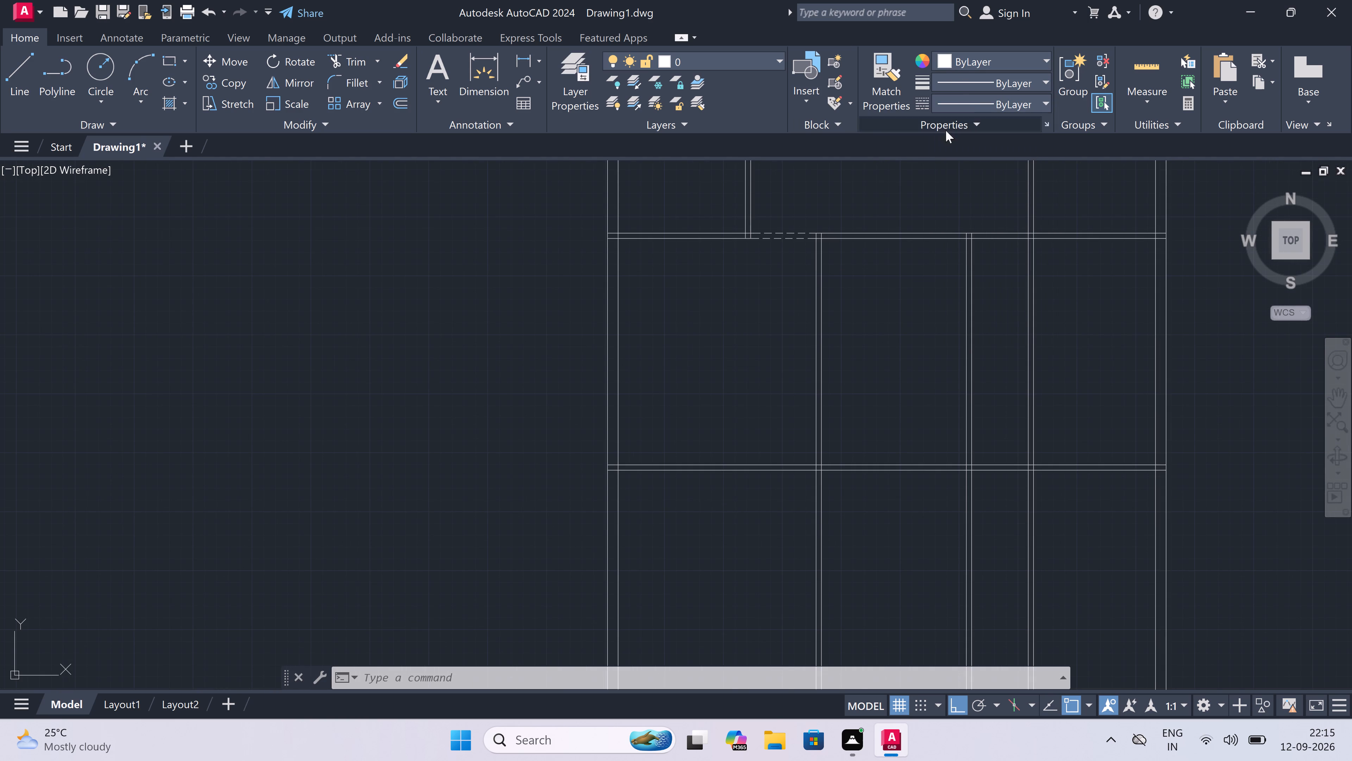
Draw a short vertical line across the horizontal partition in the left bay, joining its two edges a little inside the left outer wall.
scroll(734, 290, "down", 2)
scroll(724, 339, "up", 3)
scroll(738, 331, "down", 1)
key("l")
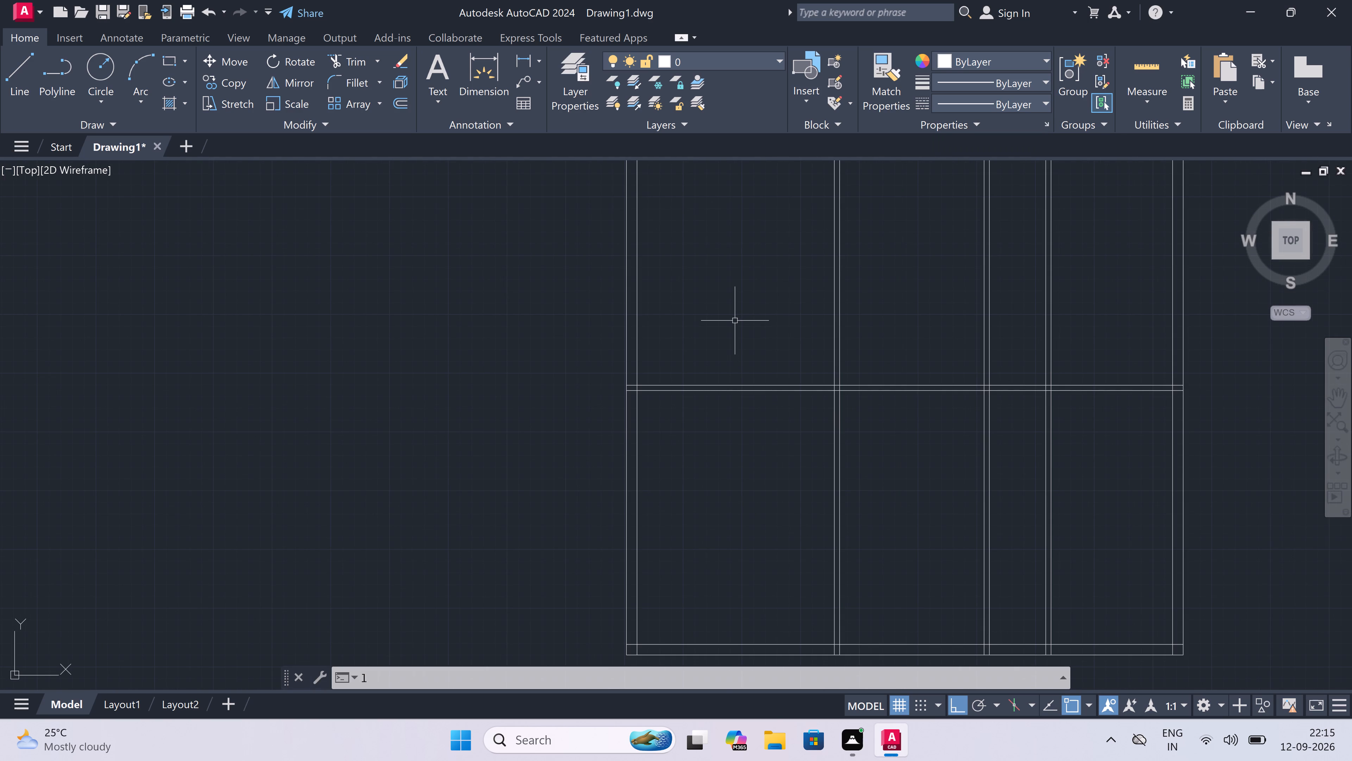
key("space")
scroll(701, 378, "up", 1)
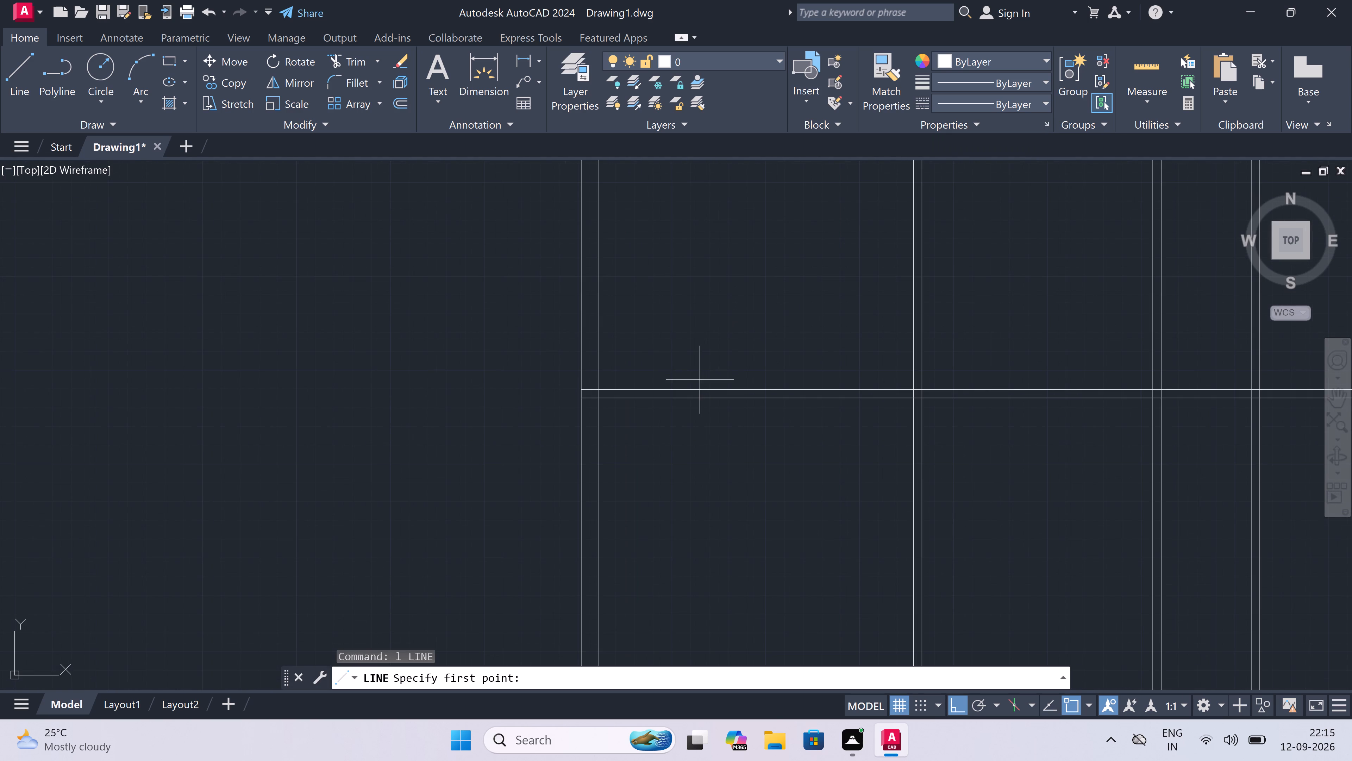
left_click(691, 390)
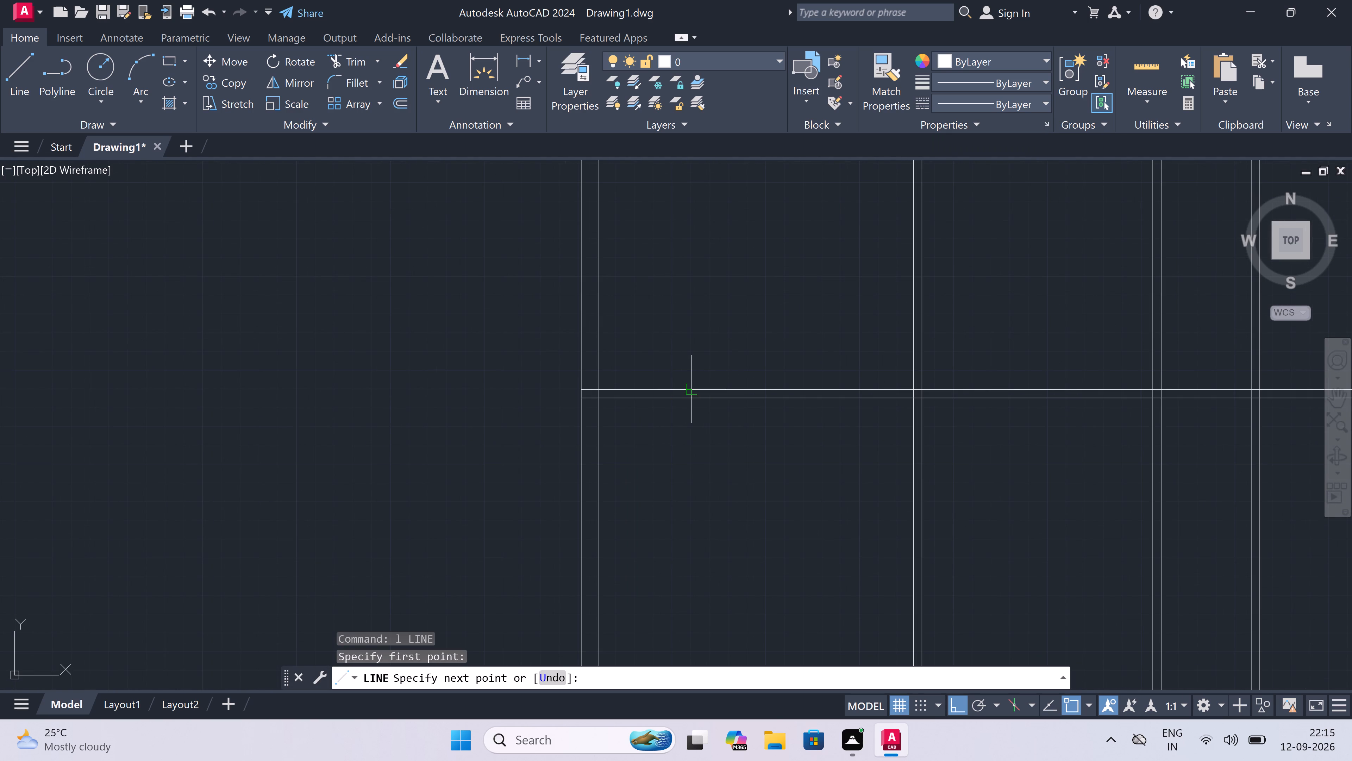
left_click(693, 400)
key("Escape")
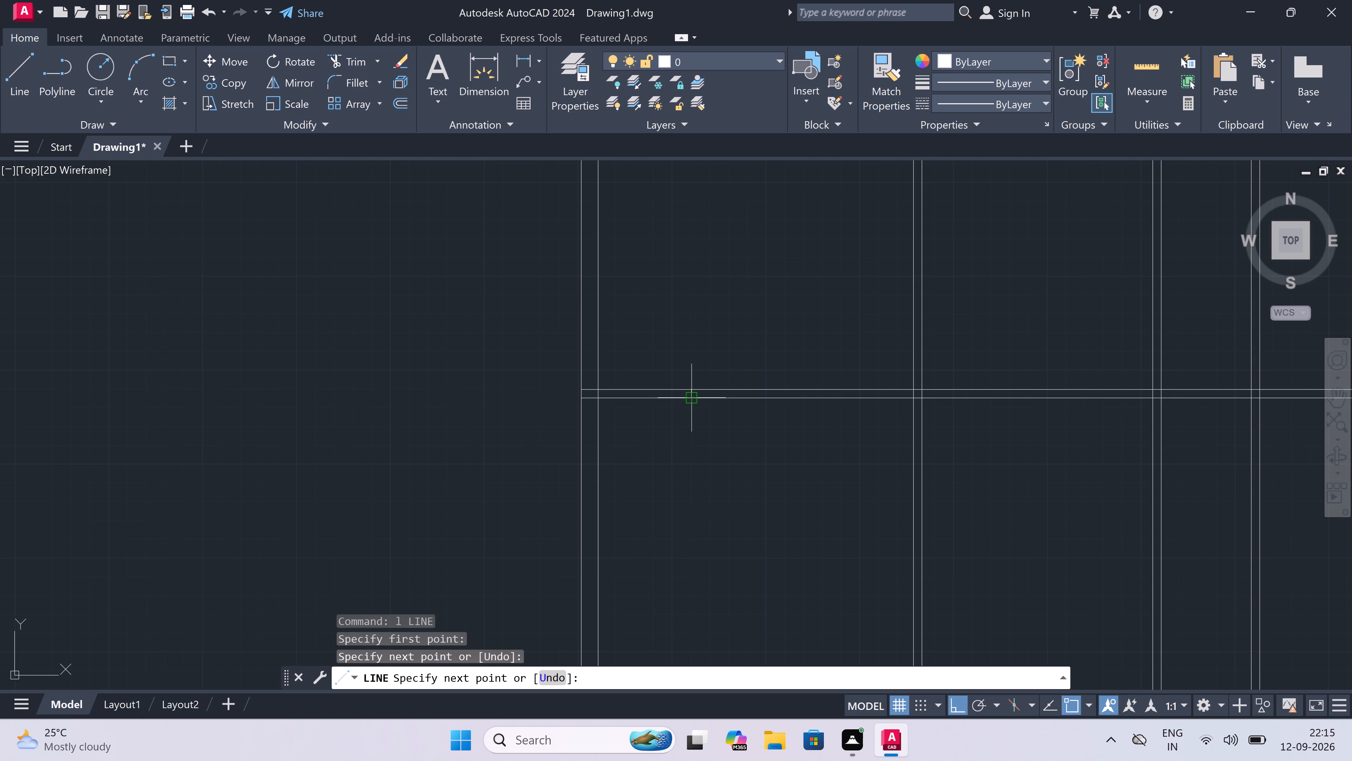
Trim both edges of the horizontal partition between the short end line and the first vertical partition to open a gap.
scroll(806, 375, "up", 3)
key("t")
type("r")
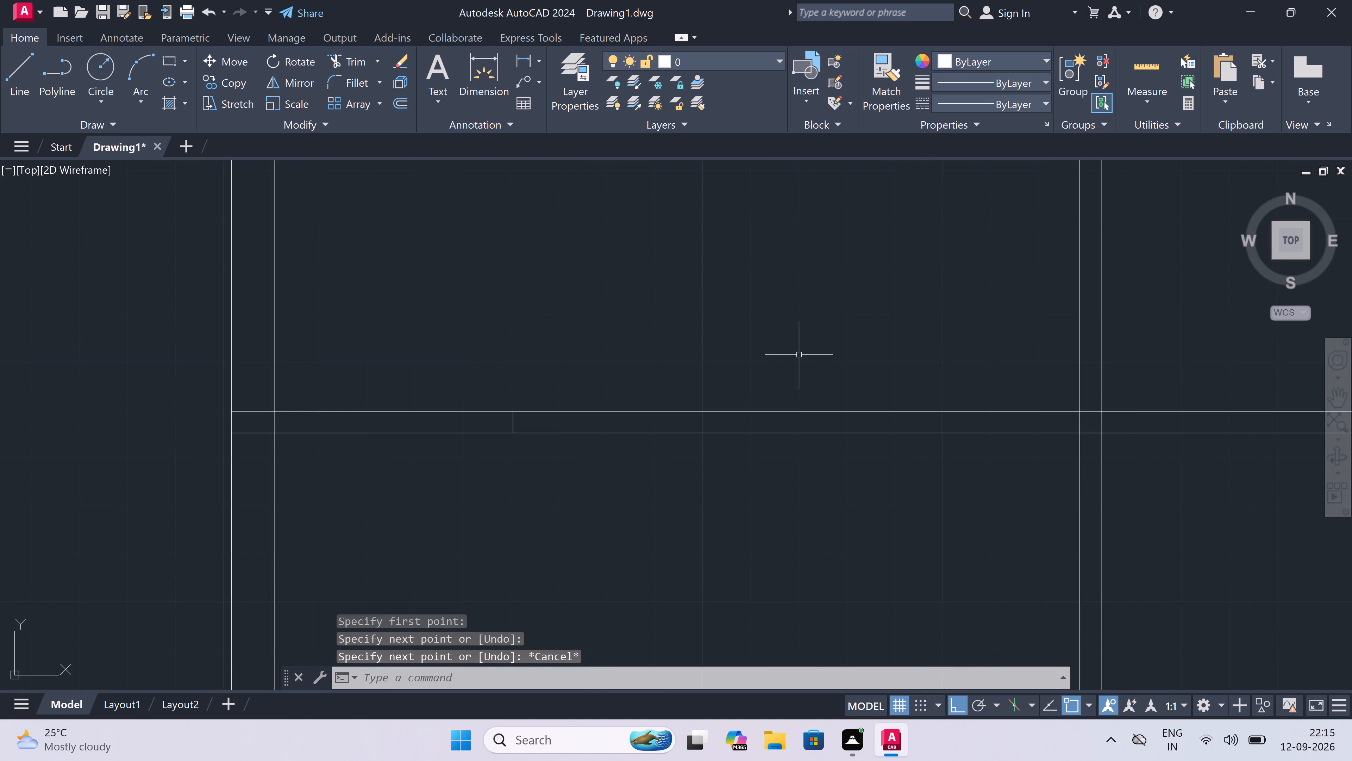
key("space")
left_click_drag(796, 347, 774, 426)
left_click(753, 454)
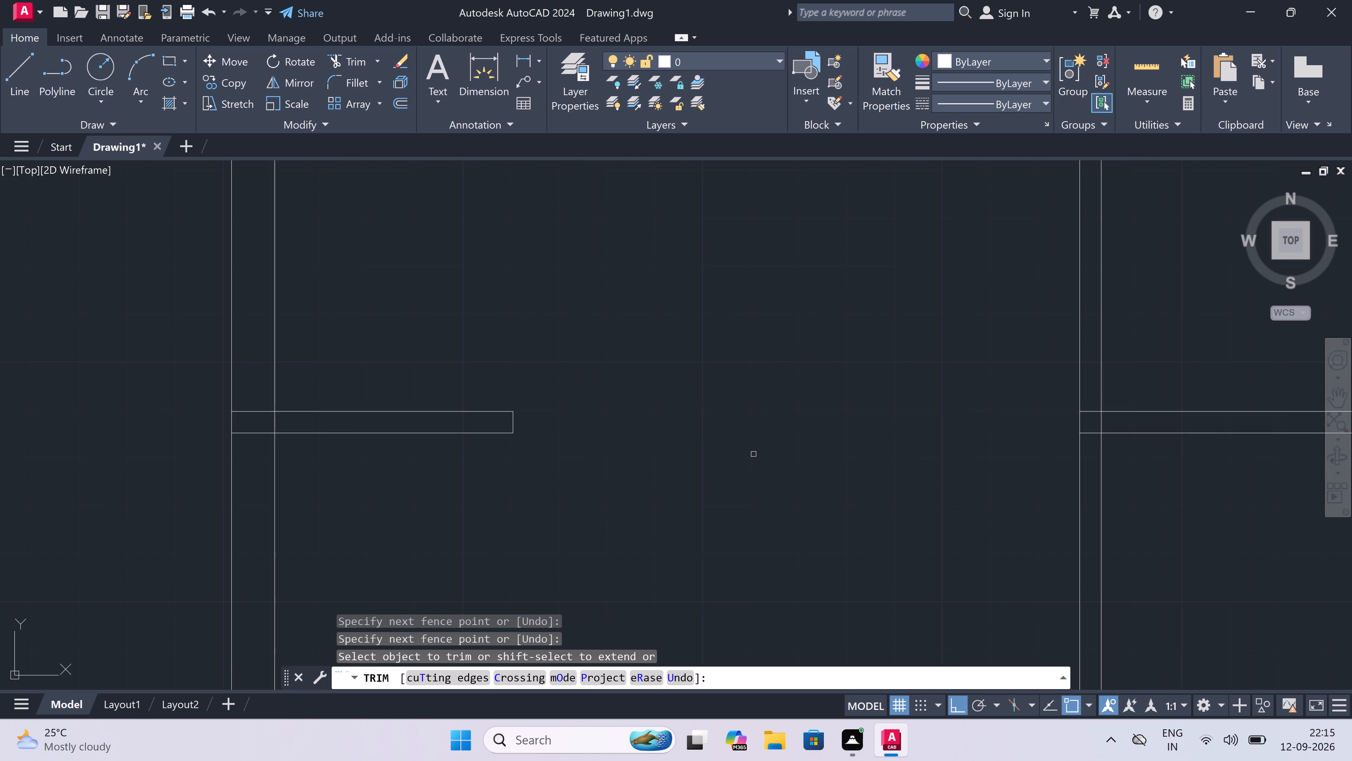
scroll(751, 451, "down", 3)
scroll(751, 451, "up", 2)
scroll(750, 448, "down", 2)
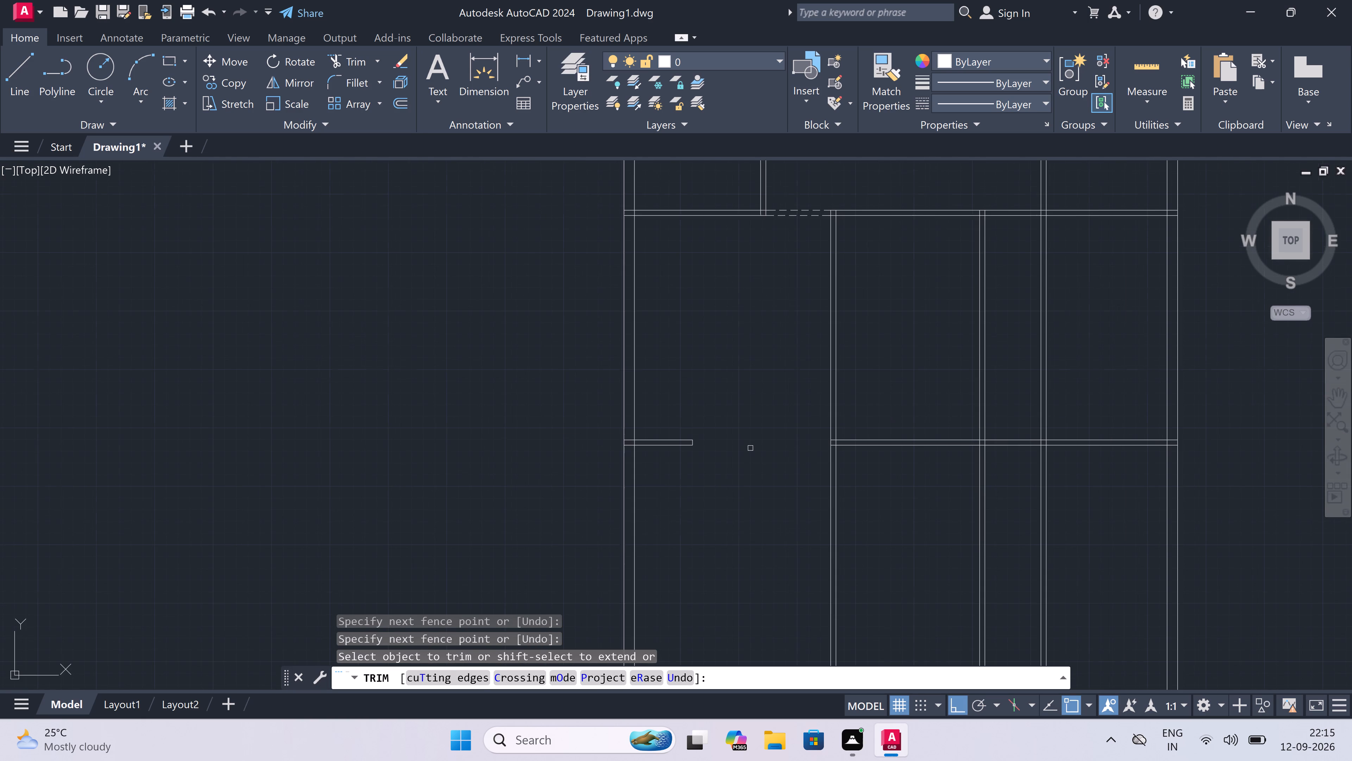
key("Escape")
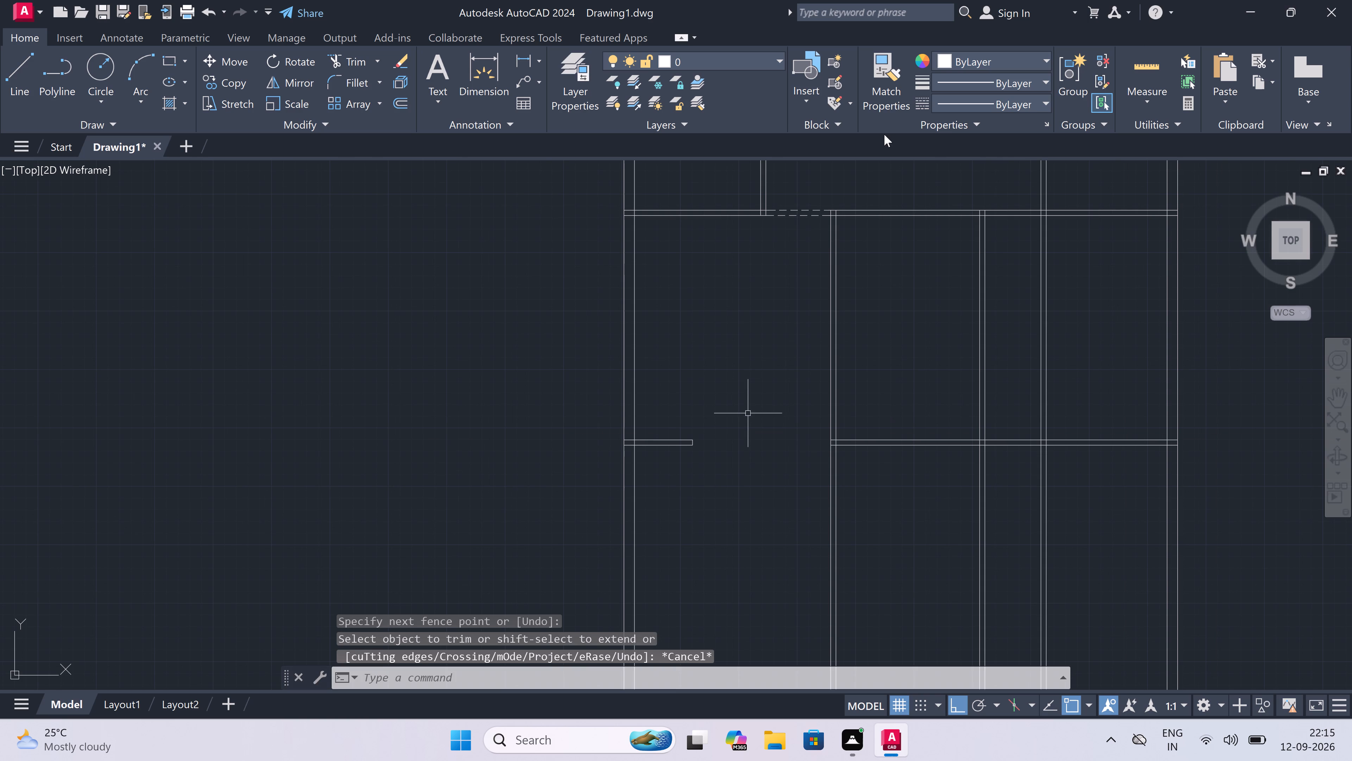
With DASHED2 as the current linetype, draw a horizontal line across the new opening, joining the partition's upper edges.
left_click(971, 100)
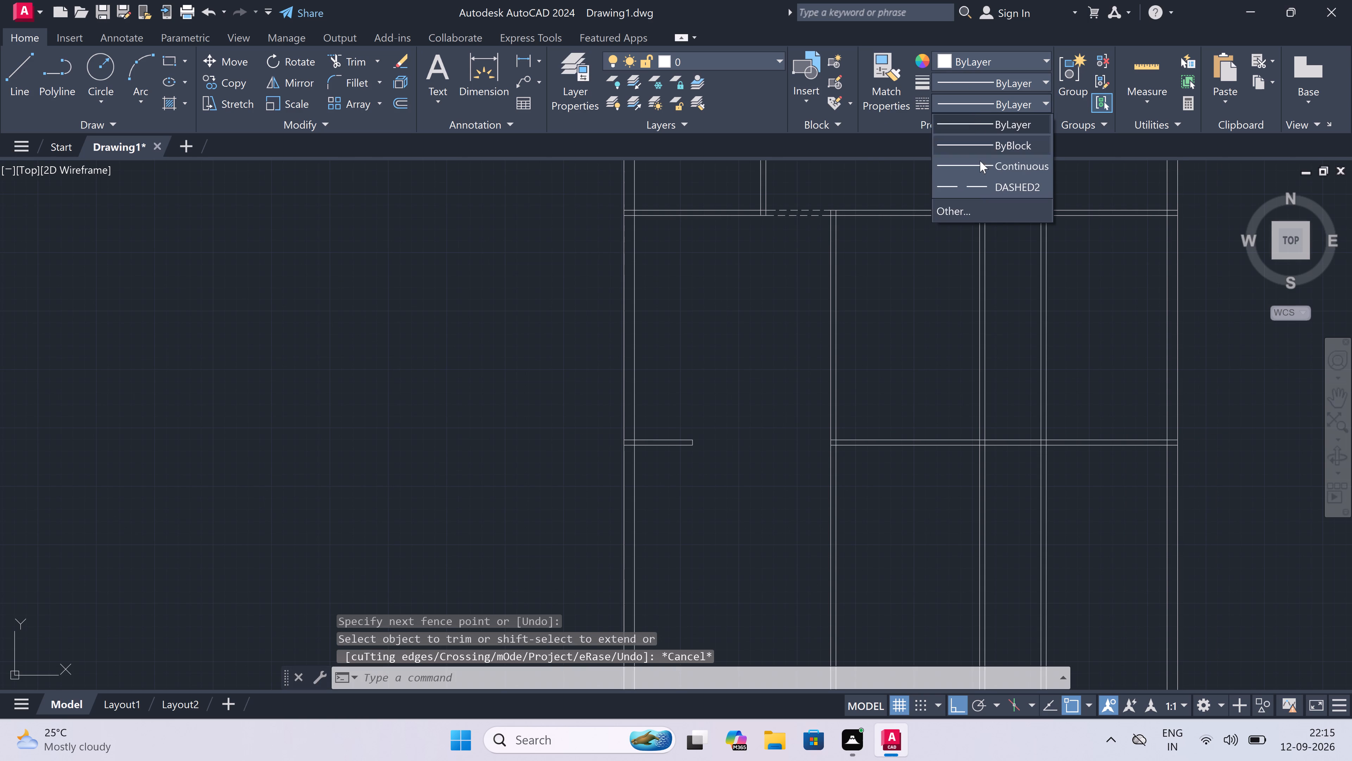
left_click(977, 183)
scroll(766, 434, "up", 2)
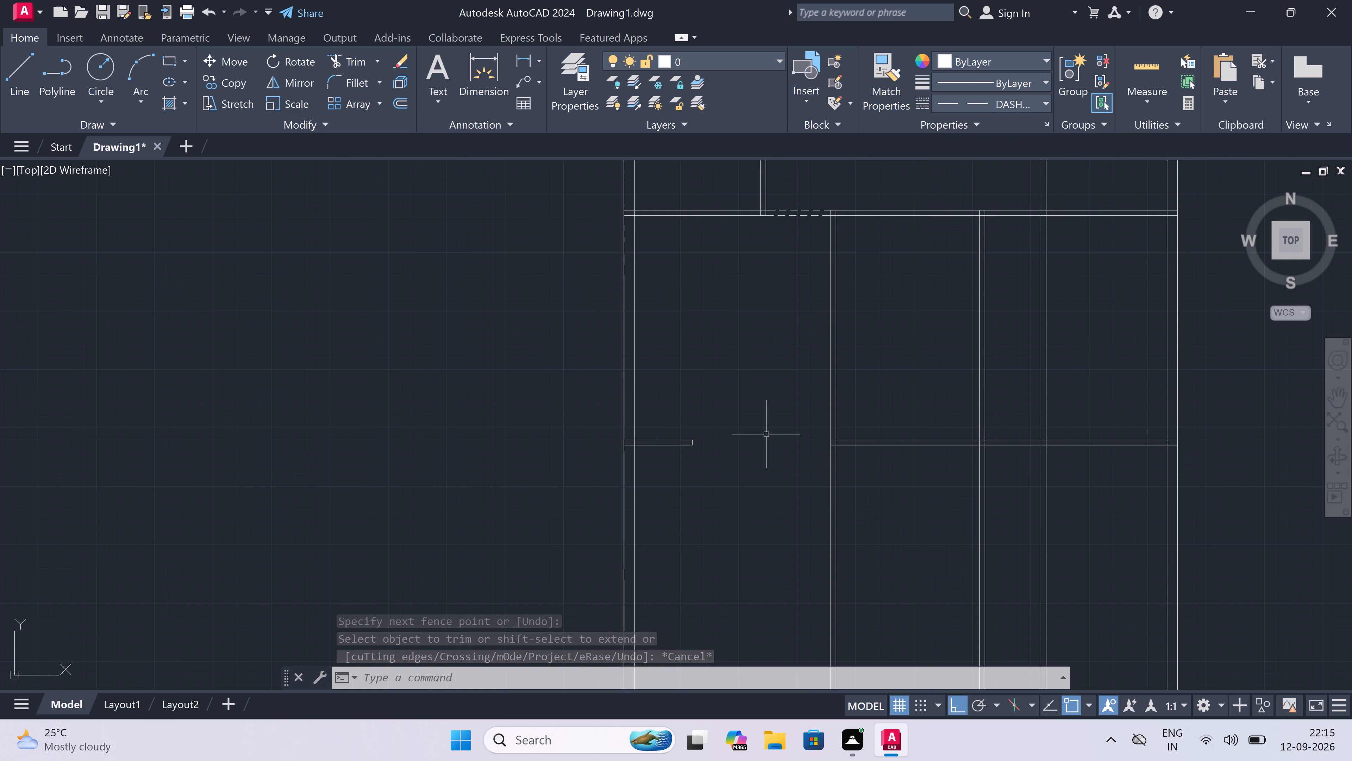
key("l")
key("space")
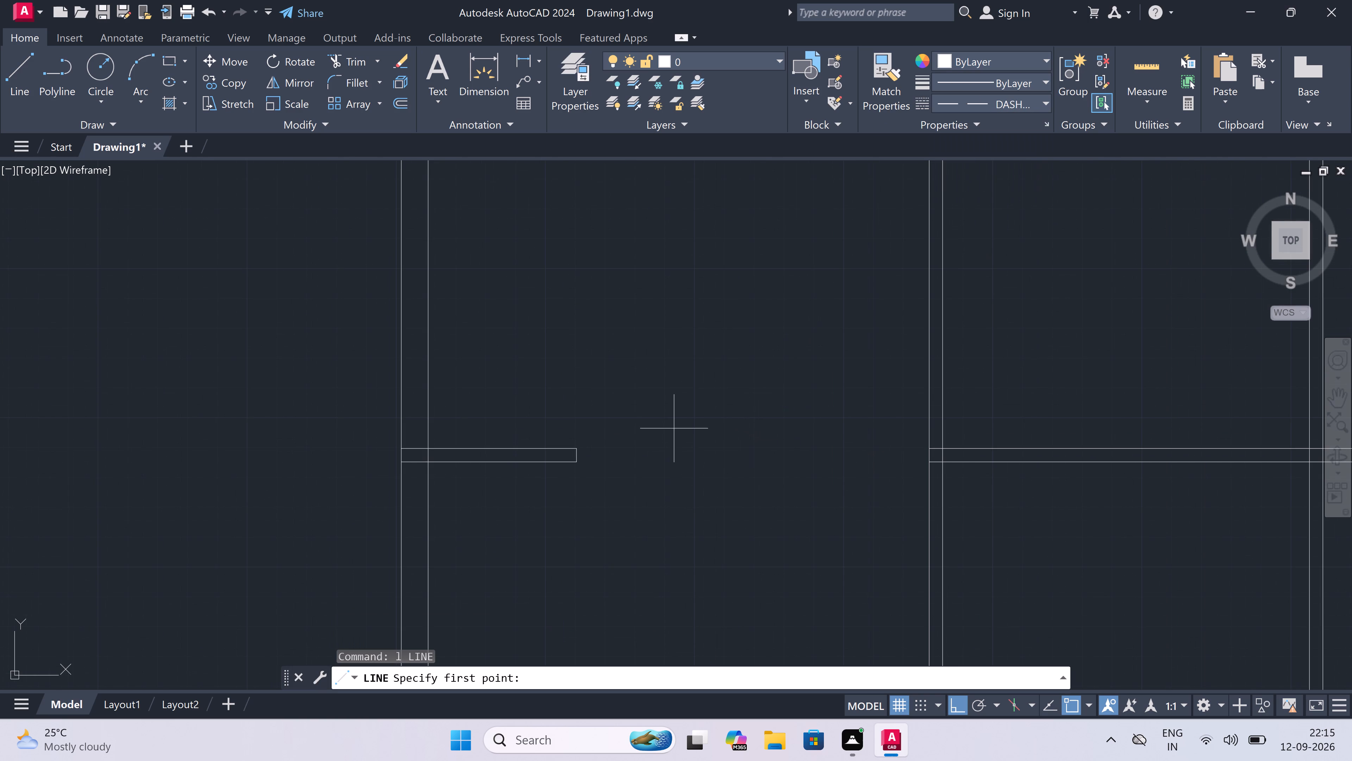
left_click_drag(576, 446, 587, 448)
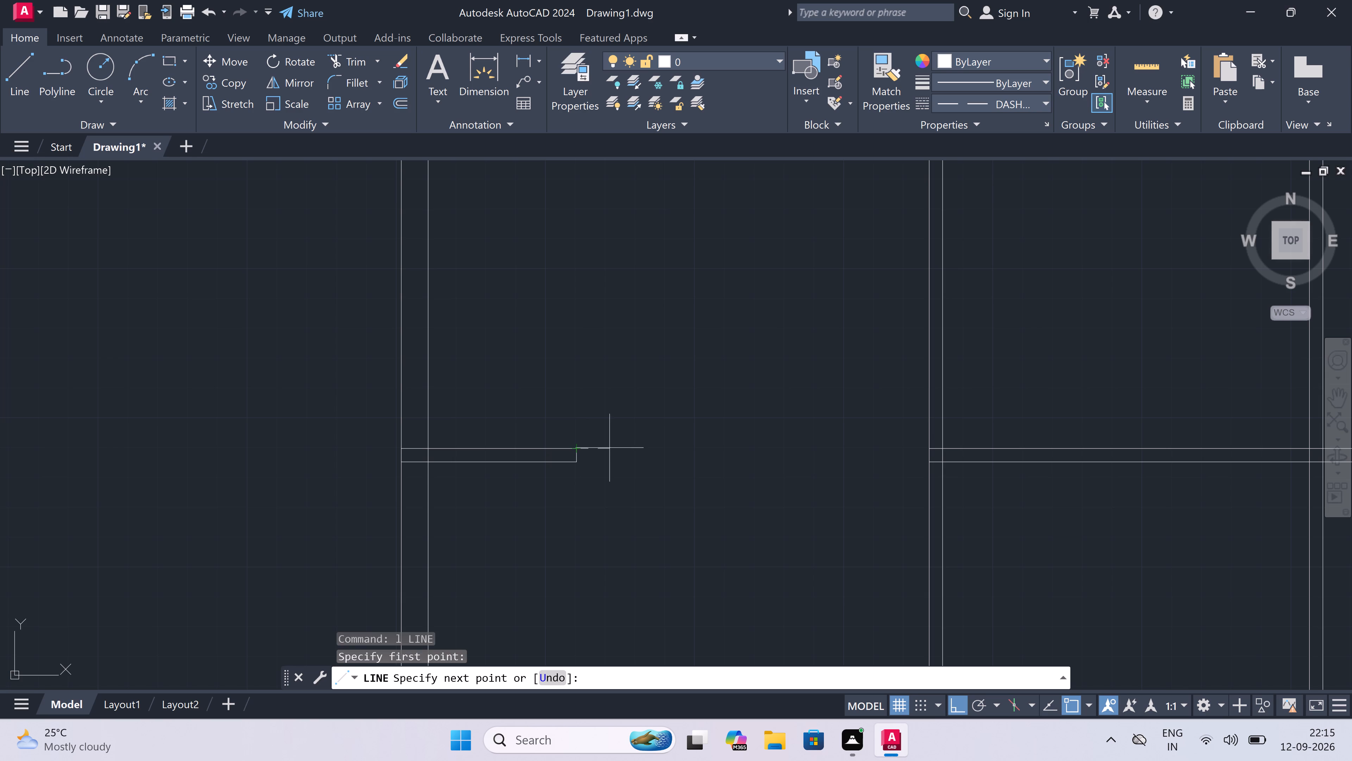
left_click(932, 448)
key("Escape")
Draw a second dashed line across the new opening, joining the partition's lower edges.
key("space")
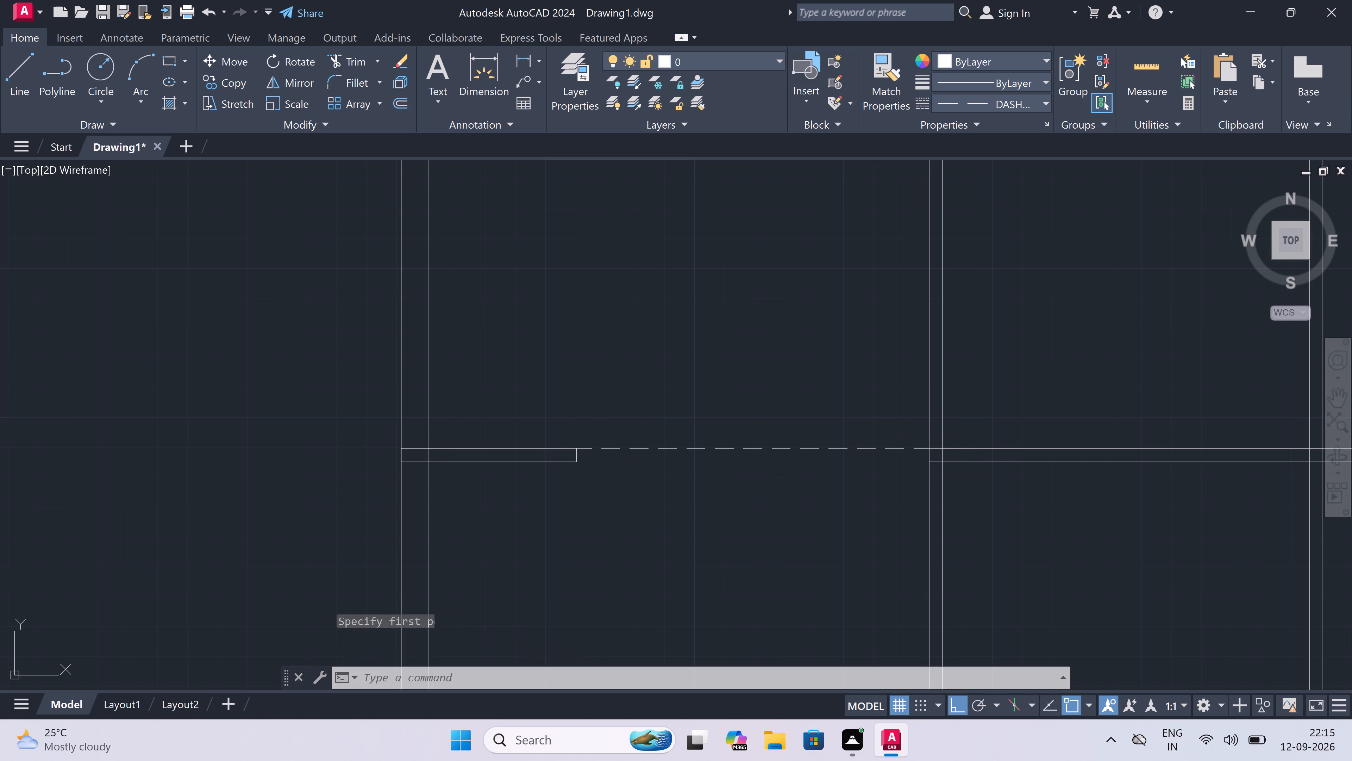
left_click(575, 462)
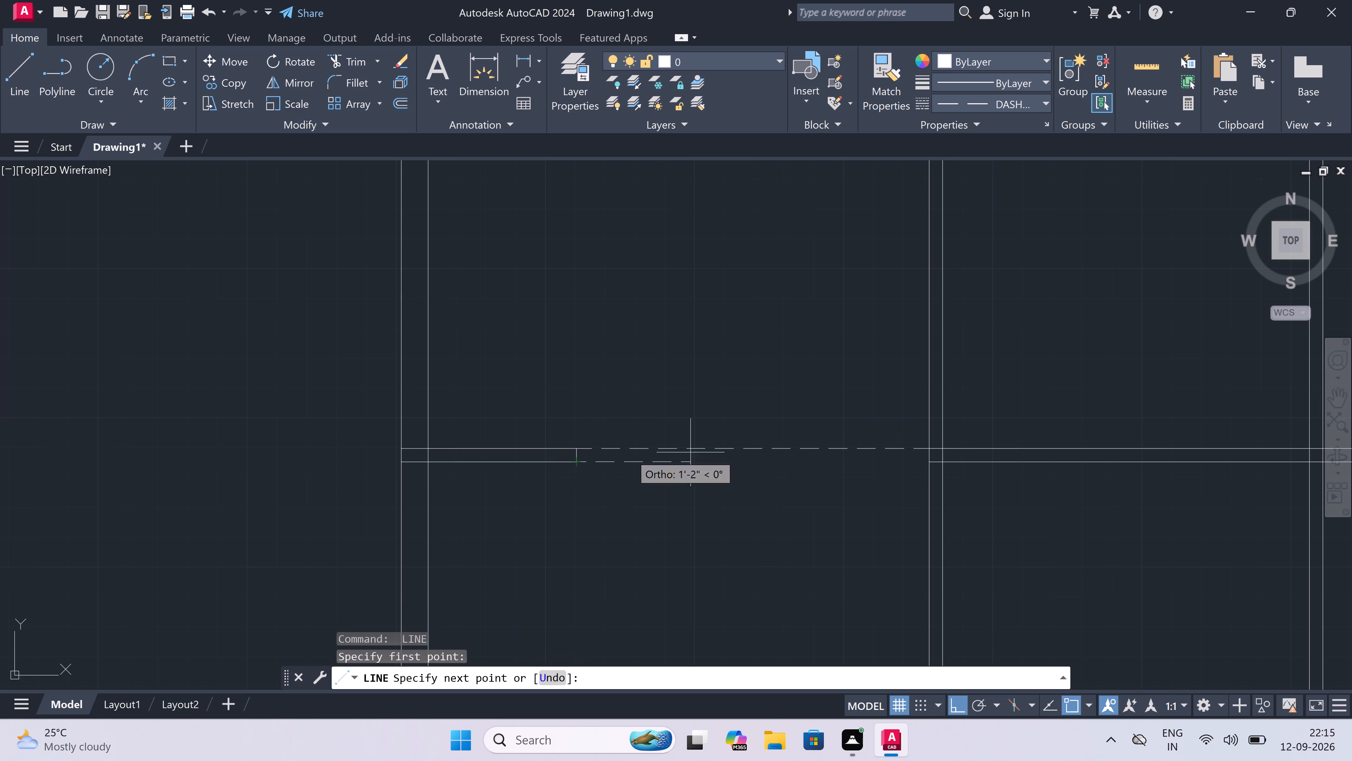
left_click(929, 461)
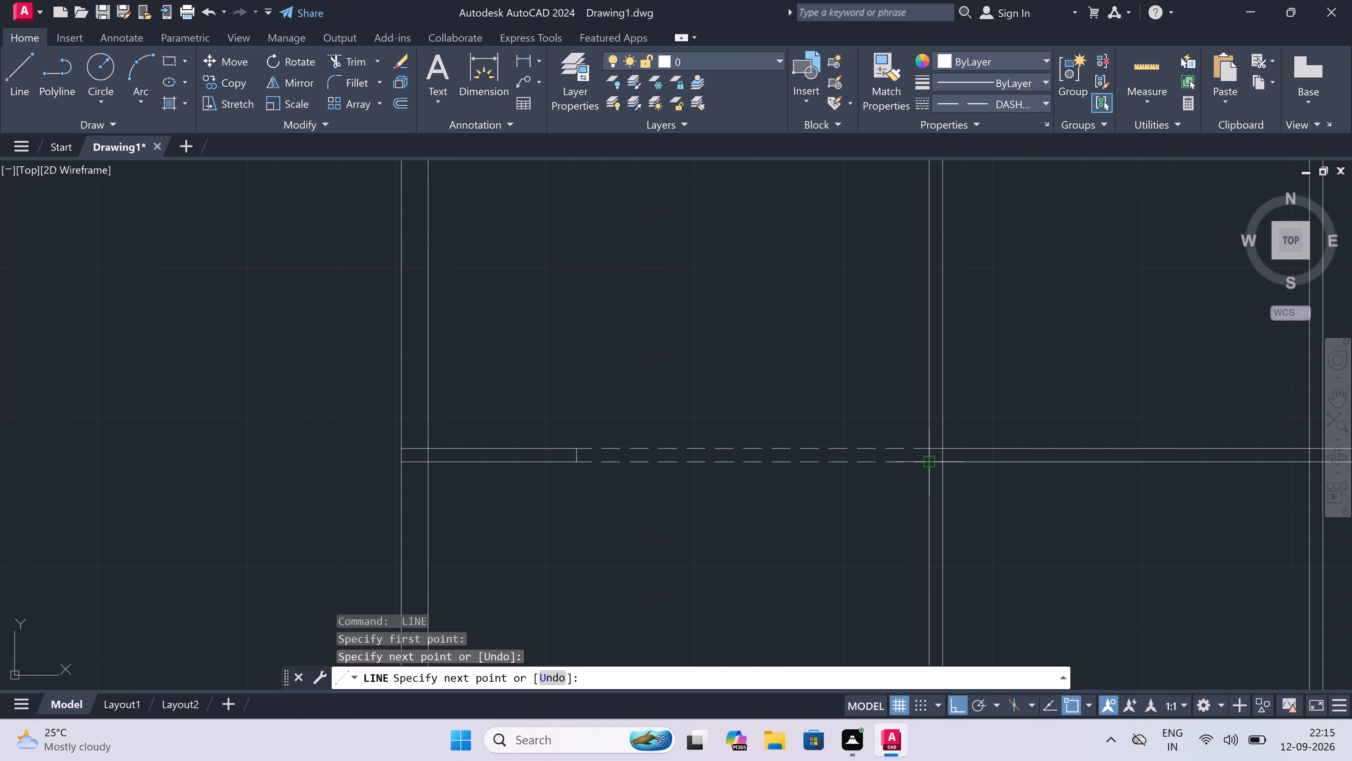
key("Escape")
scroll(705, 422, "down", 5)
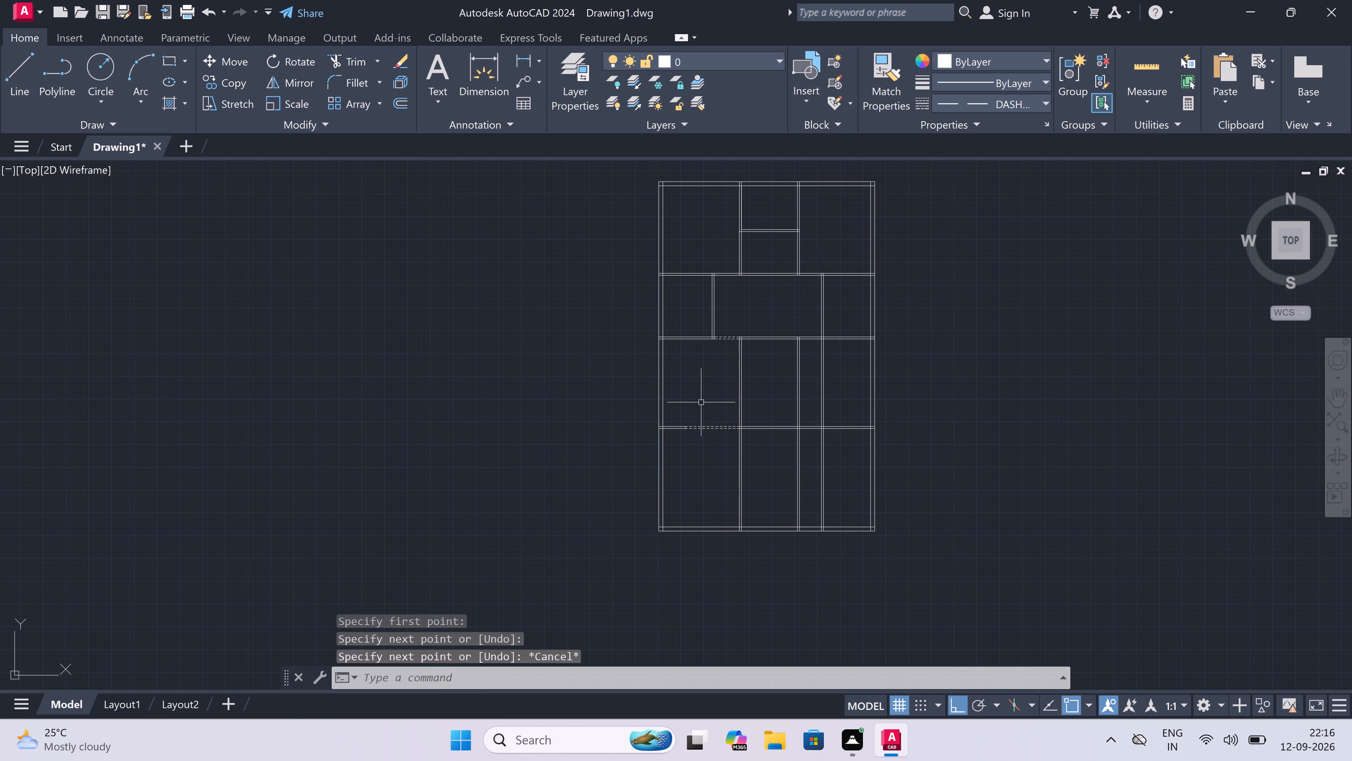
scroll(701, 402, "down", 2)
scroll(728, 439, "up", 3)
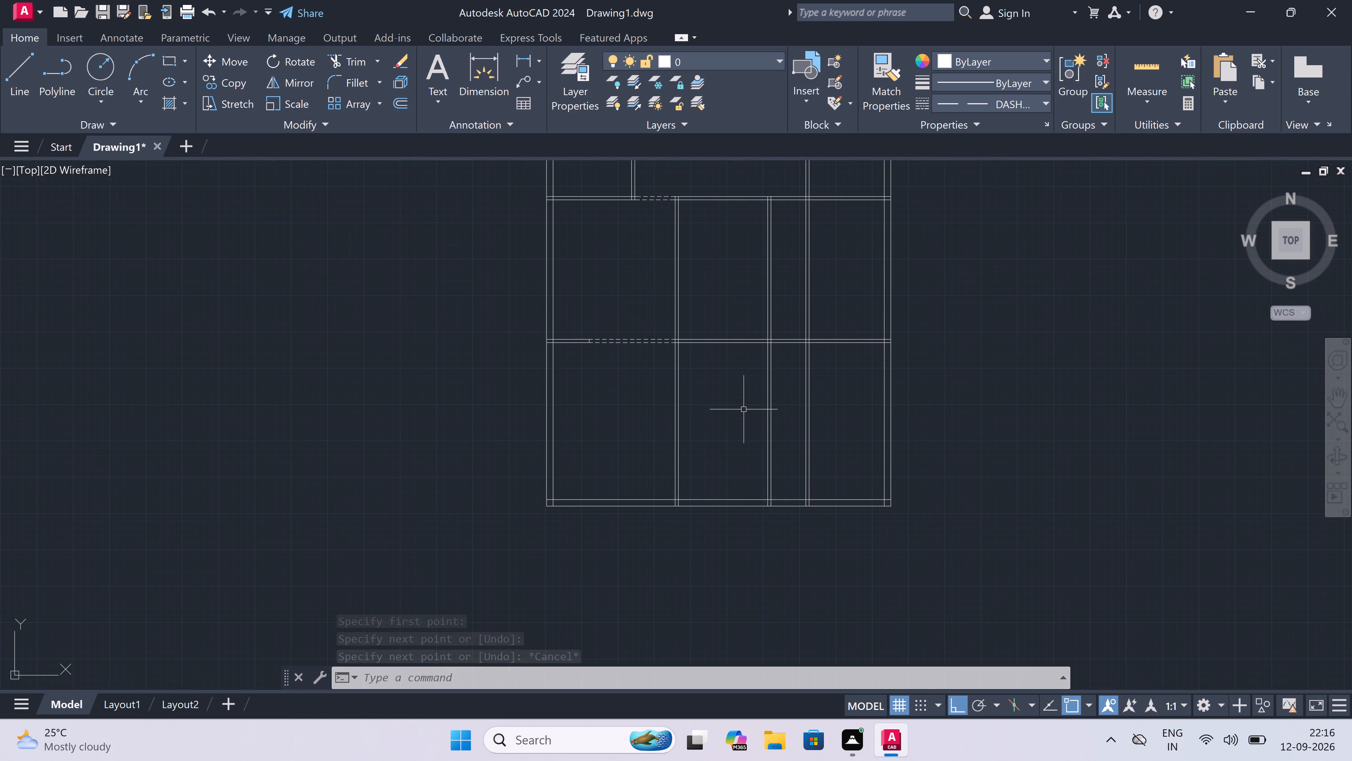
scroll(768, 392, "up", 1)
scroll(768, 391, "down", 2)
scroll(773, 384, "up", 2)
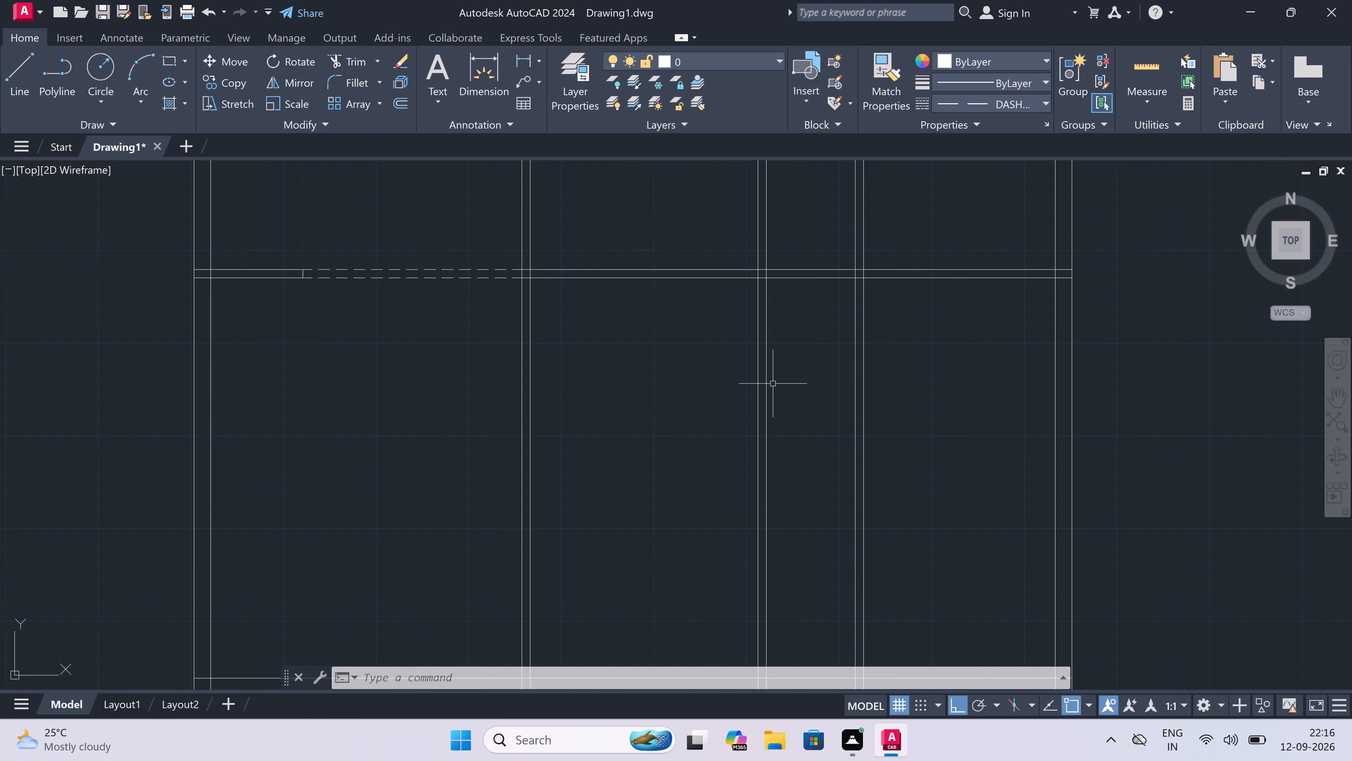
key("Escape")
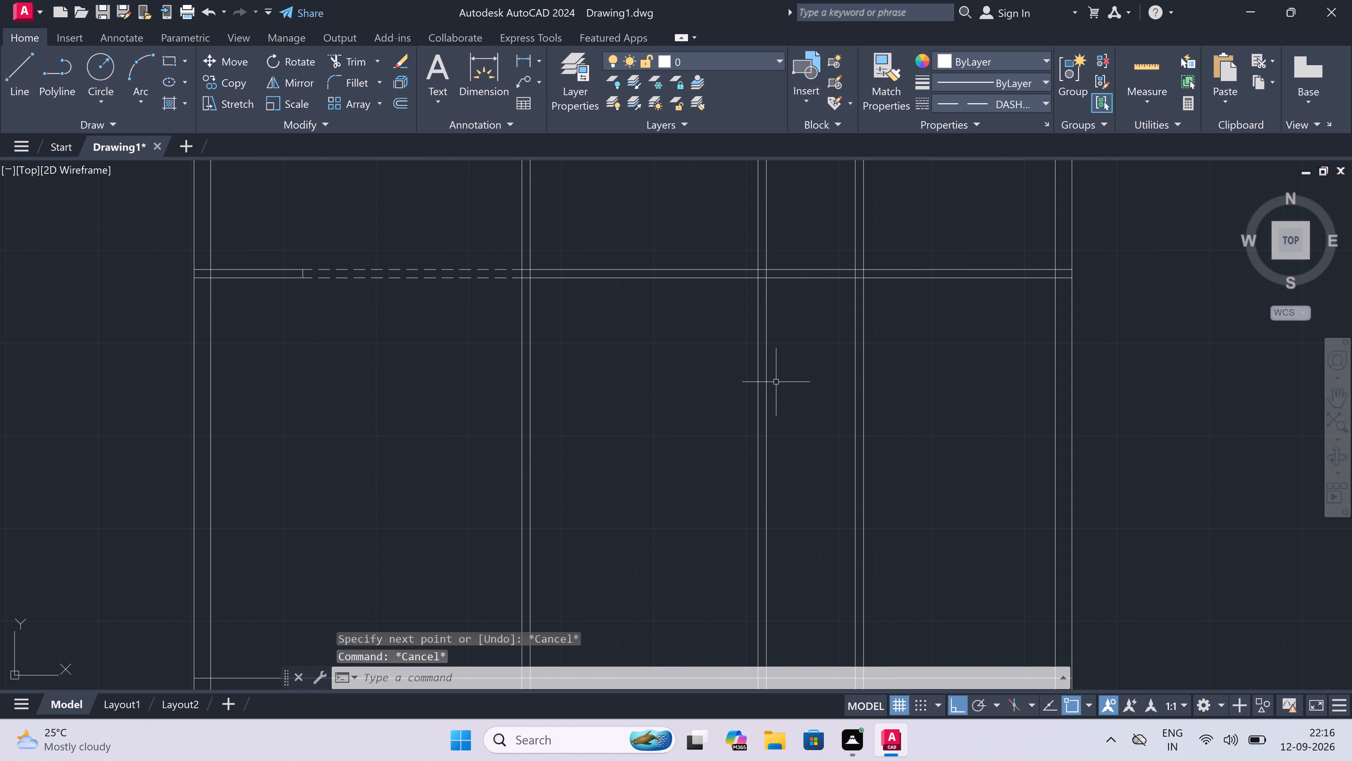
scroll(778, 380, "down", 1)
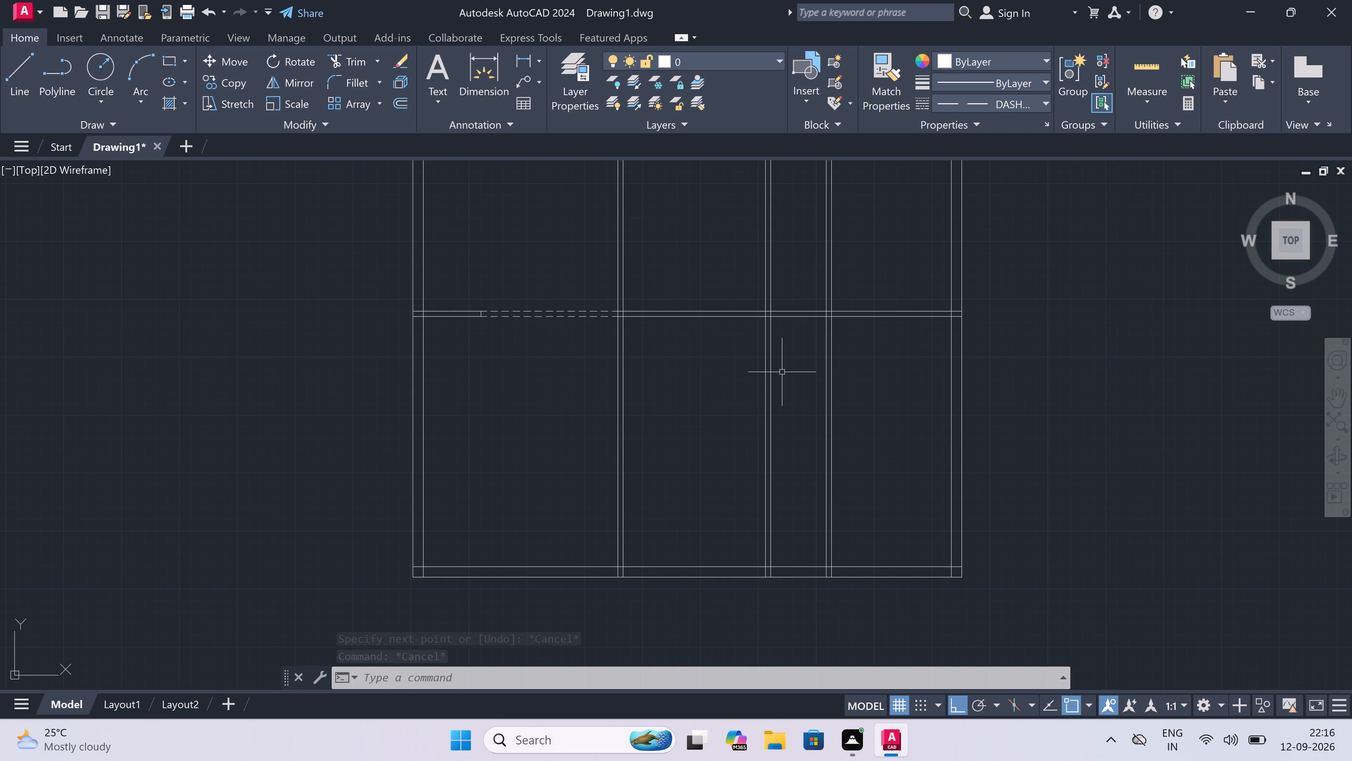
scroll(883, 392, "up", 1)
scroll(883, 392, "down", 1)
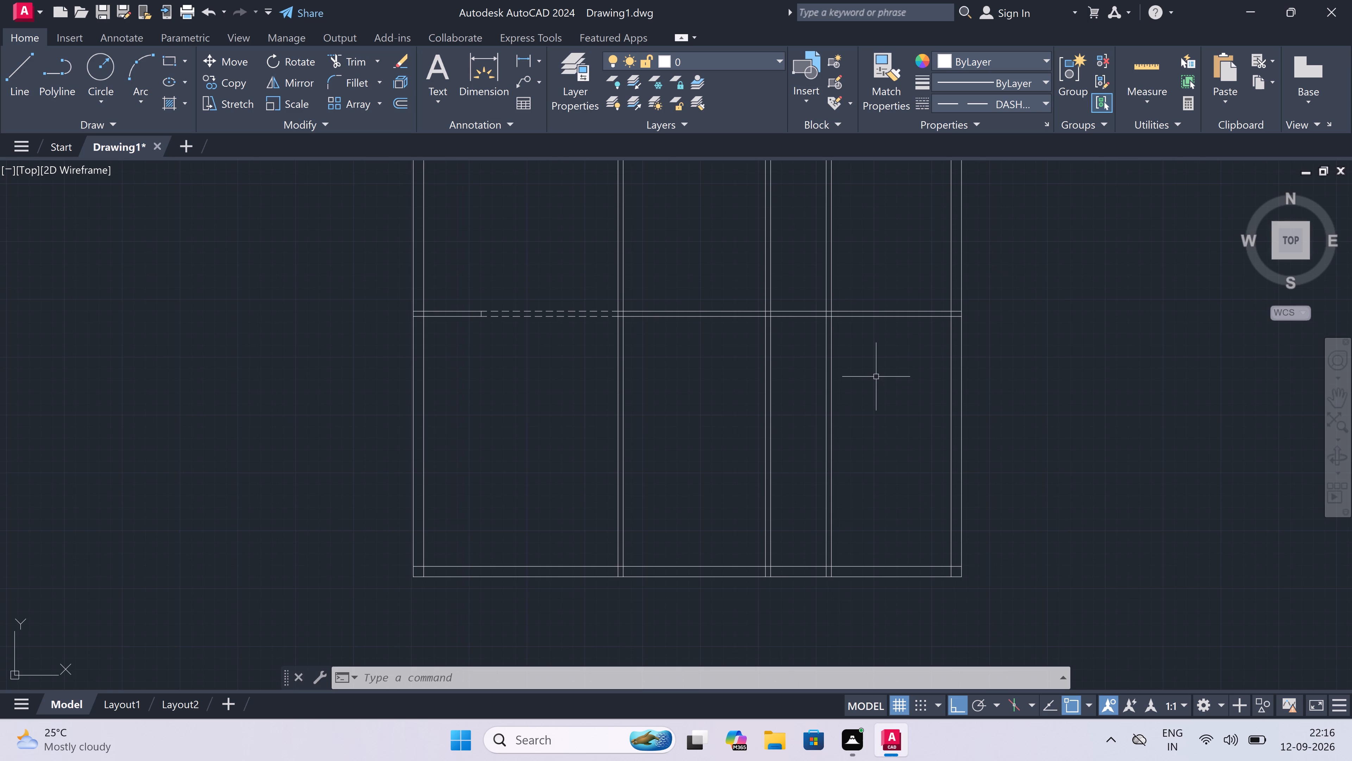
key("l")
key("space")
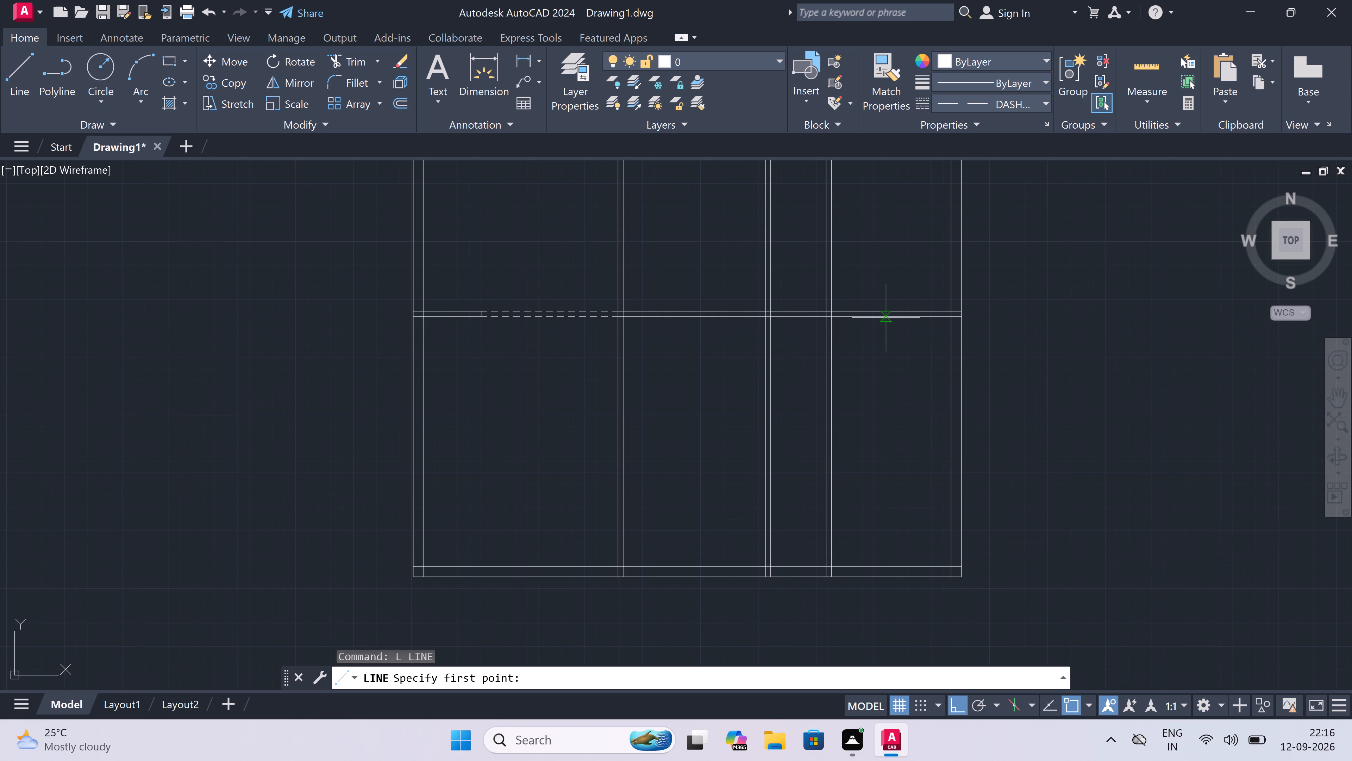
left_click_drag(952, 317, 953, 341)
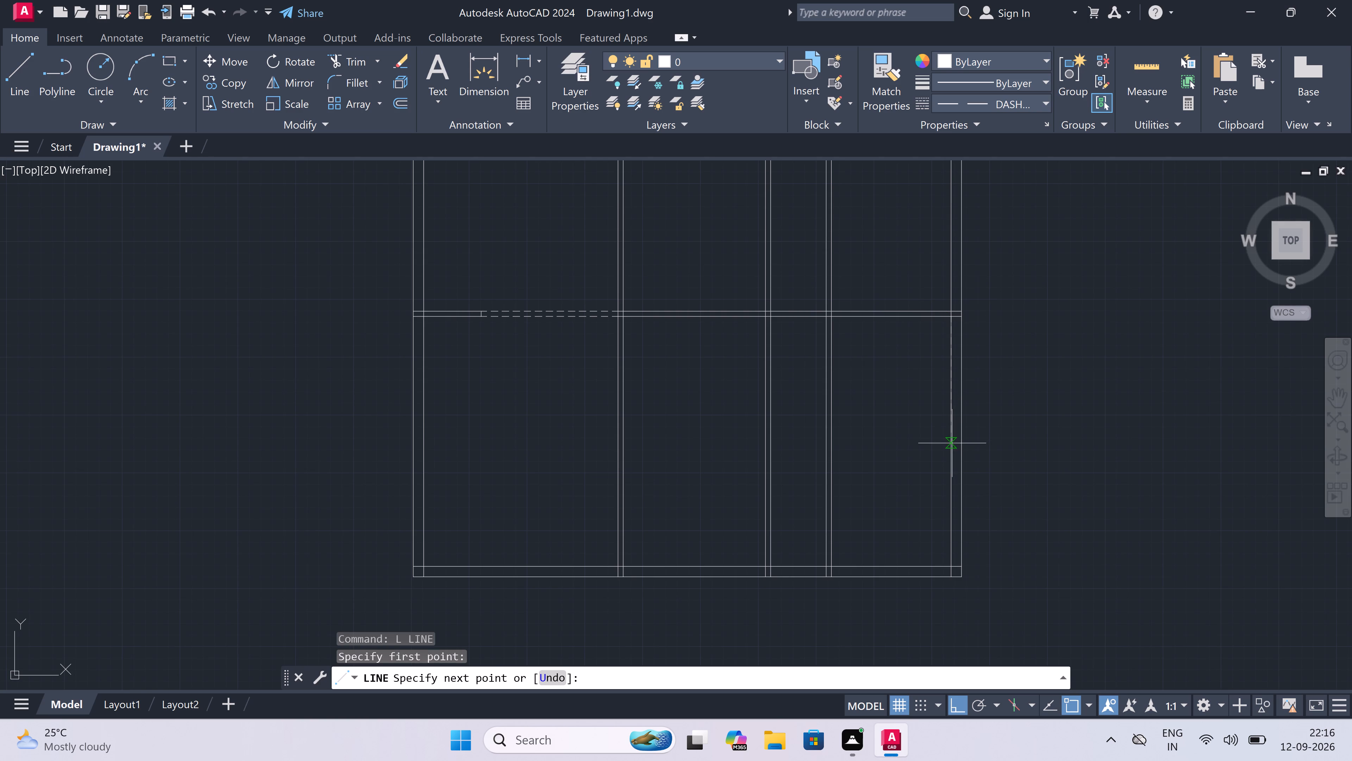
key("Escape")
Reset the current linetype for new objects to ByLayer.
left_click(970, 99)
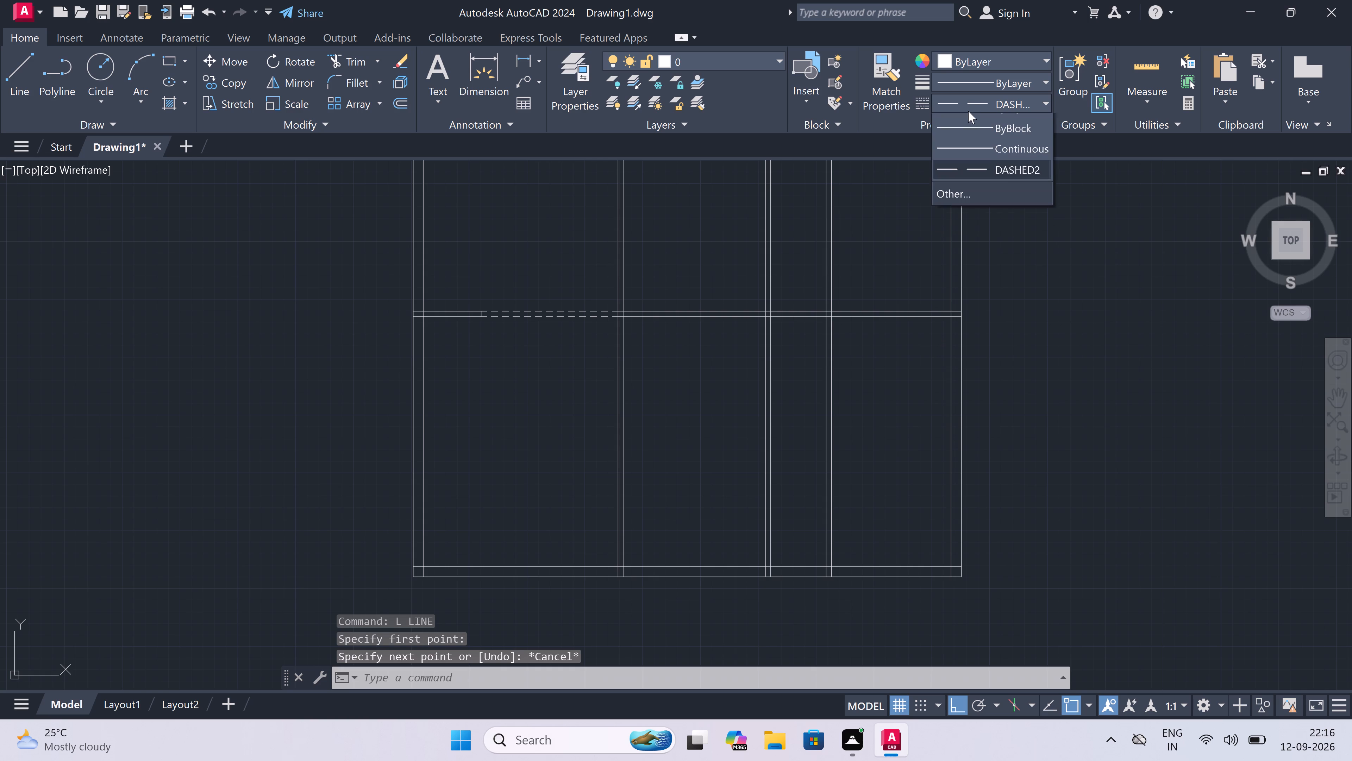
left_click(968, 116)
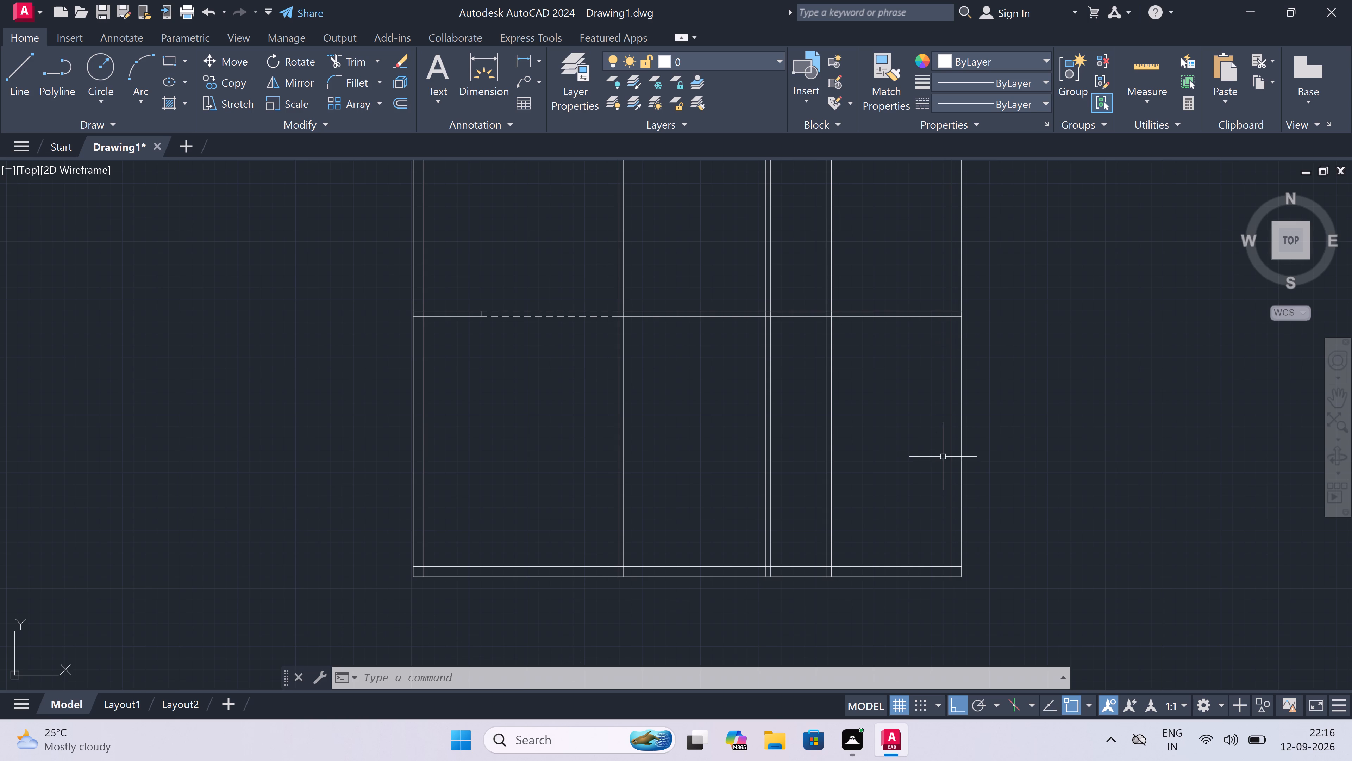
In the lower-right room, draw a line 10' down the outer wall's inner face from the horizontal partition, then across to the vertical partition's far edge.
type("l")
key("space")
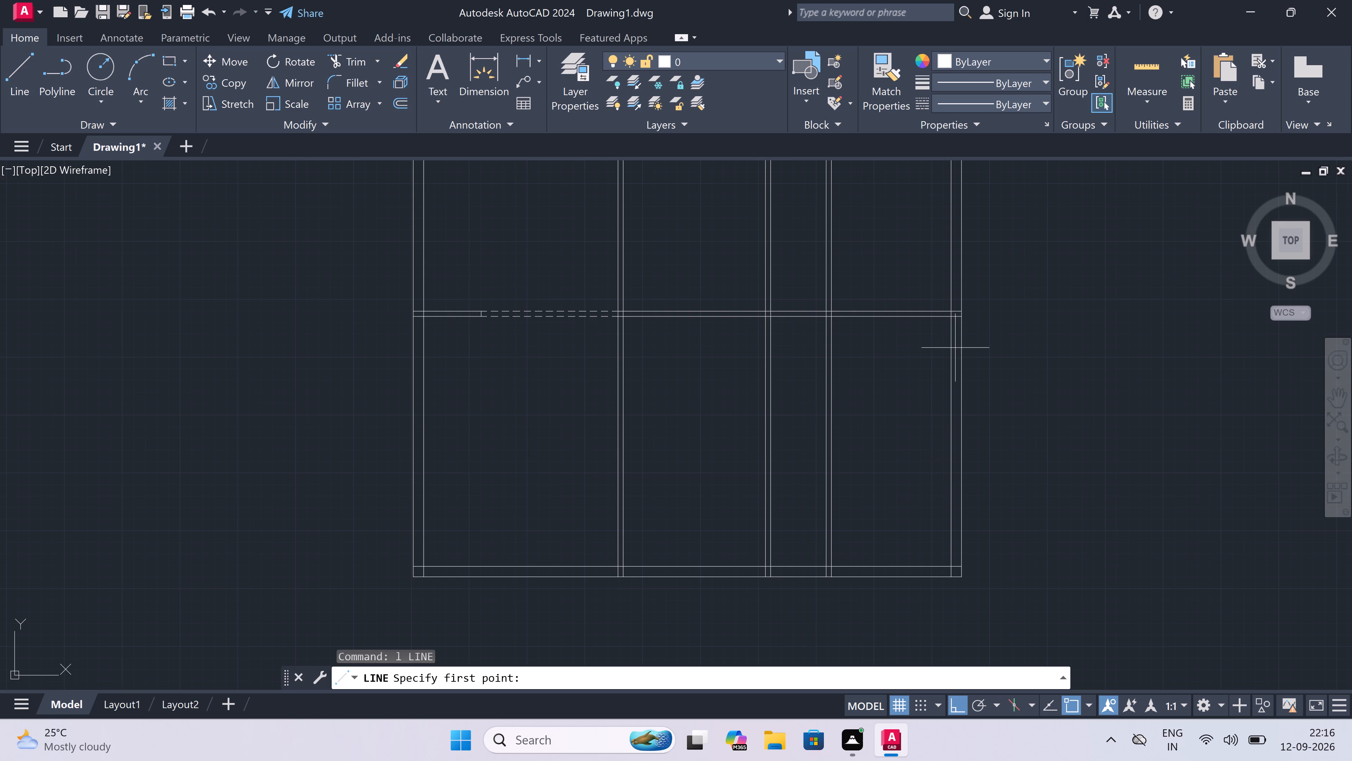
left_click_drag(952, 320, 952, 327)
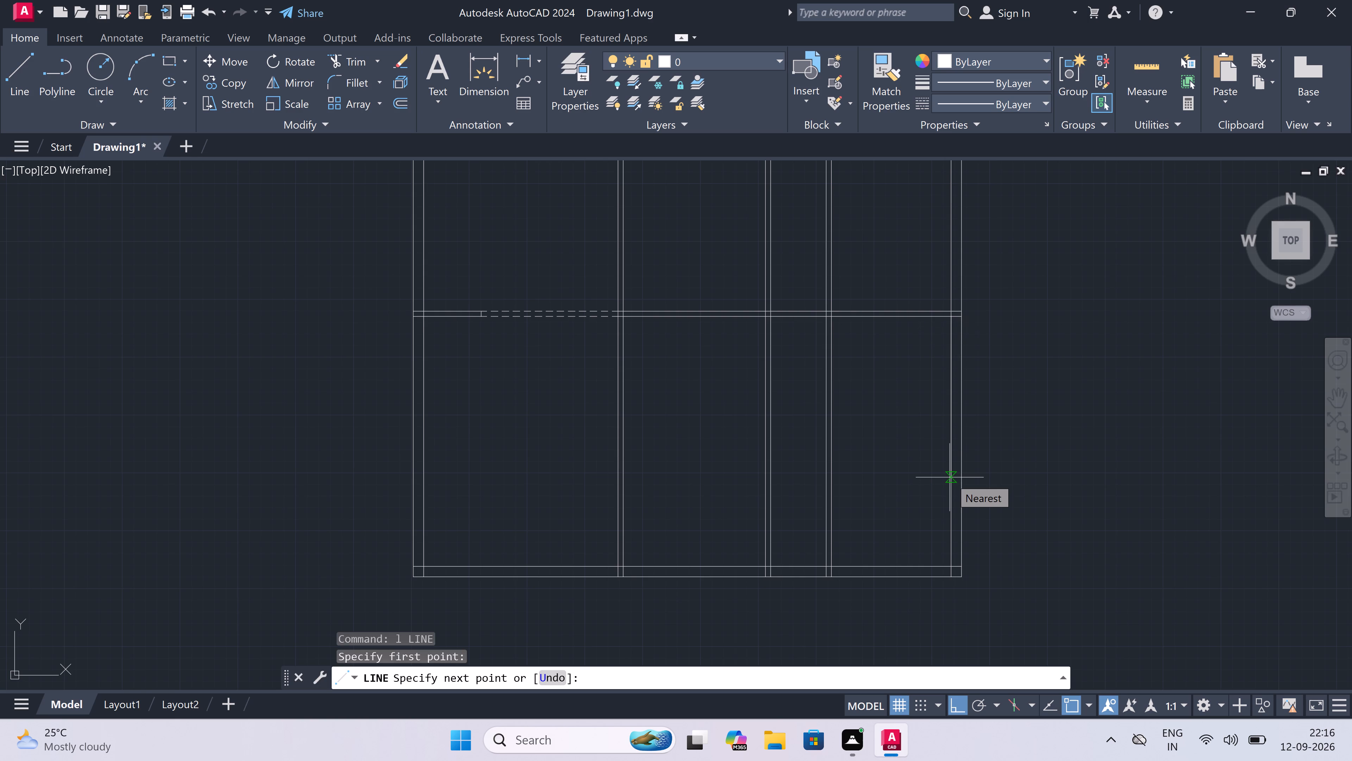
type("10'")
key("space")
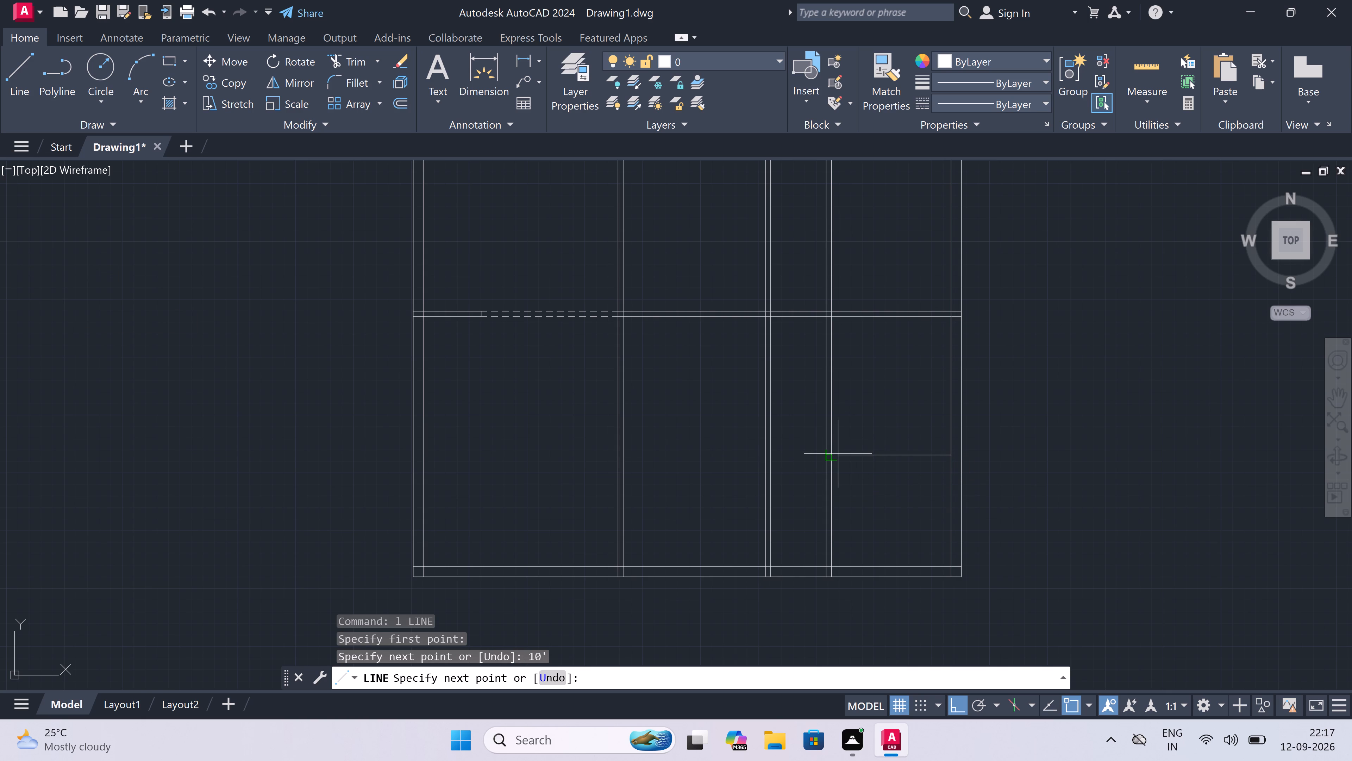
scroll(834, 454, "down", 2)
scroll(834, 456, "up", 3)
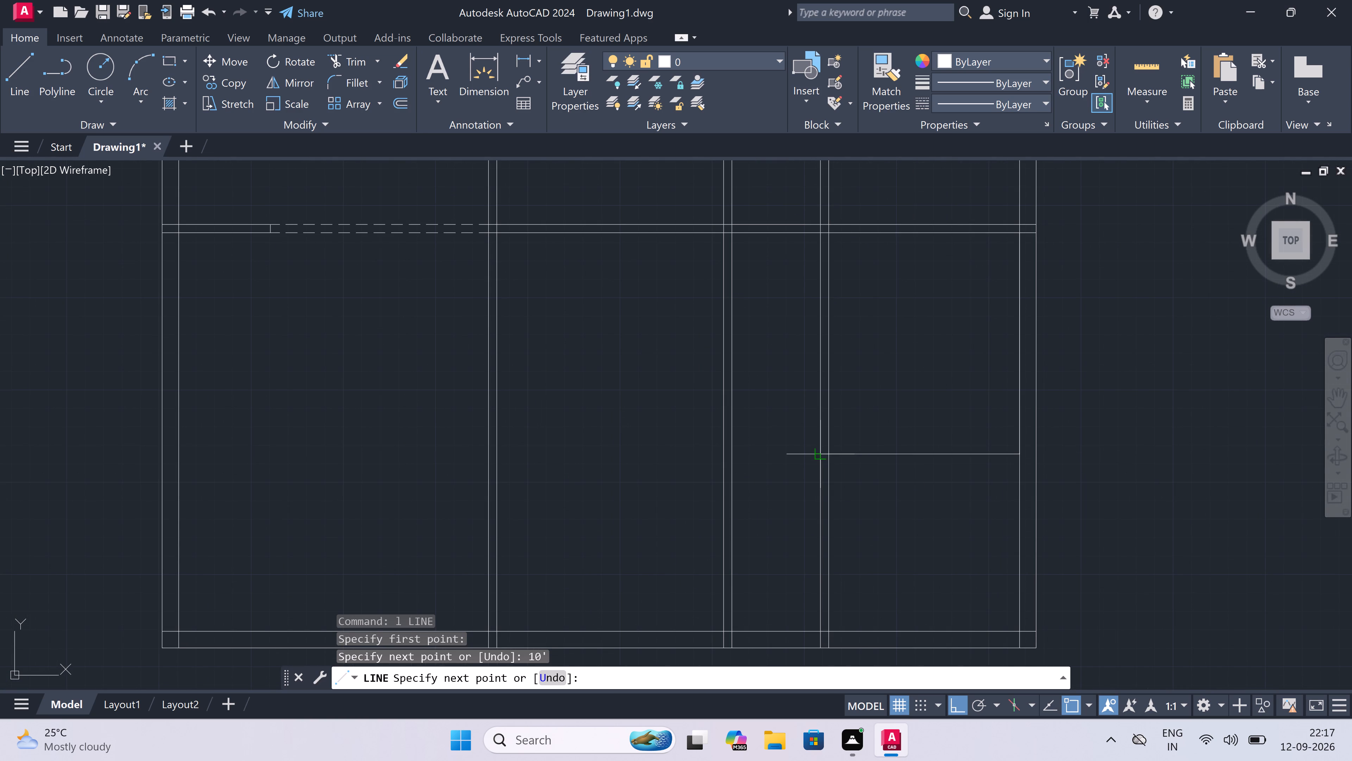
left_click(820, 457)
key("Escape")
Draw a horizontal line across the lower-right room from the midpoint of the 10' line to the vertical partition's near edge.
scroll(820, 457, "down", 3)
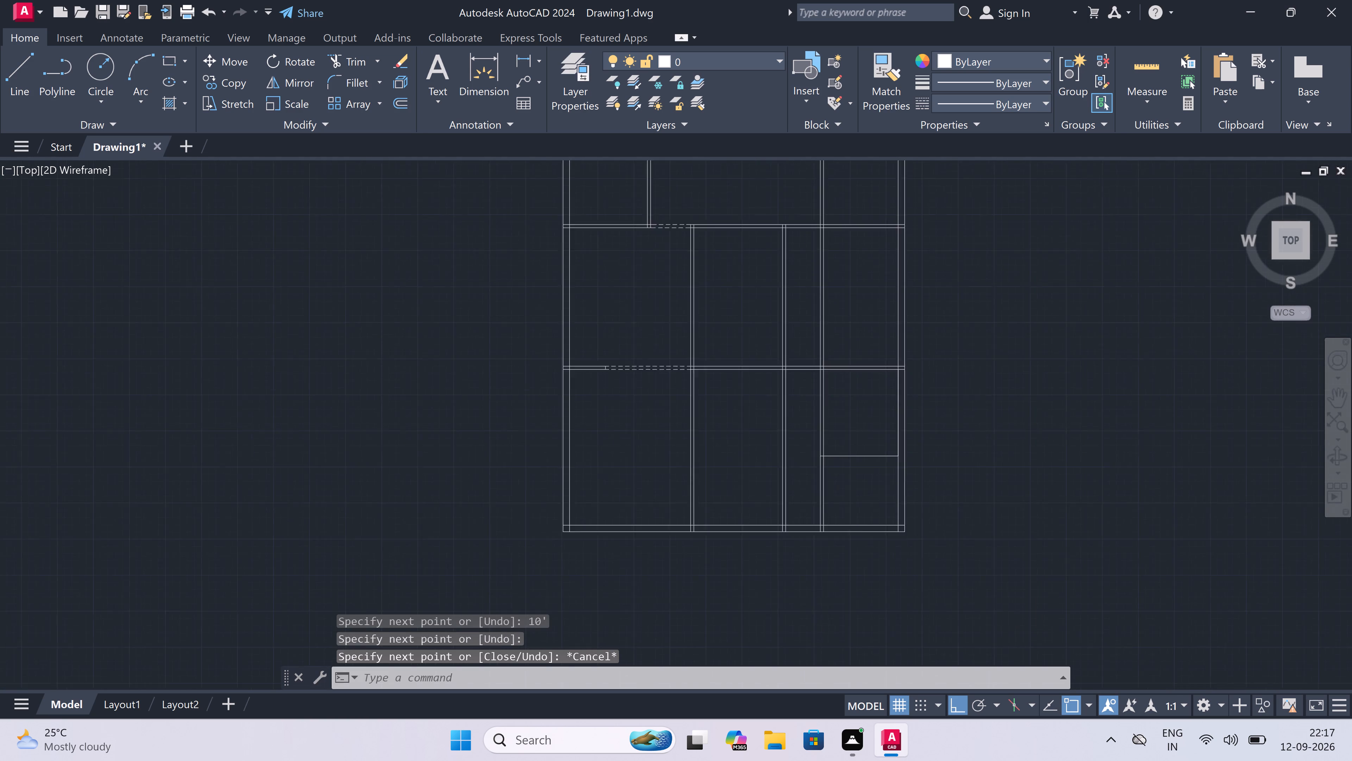
scroll(850, 434, "up", 3)
key("space")
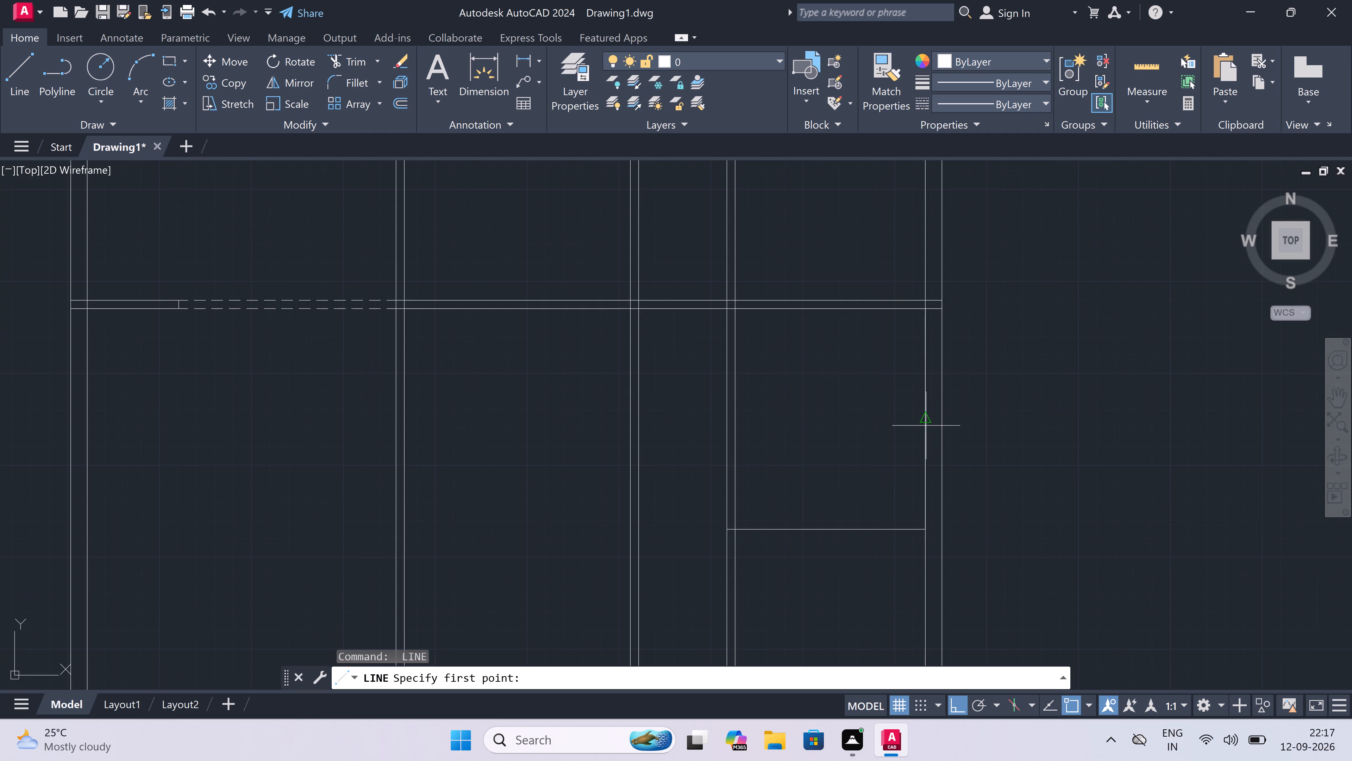
left_click_drag(926, 420, 890, 433)
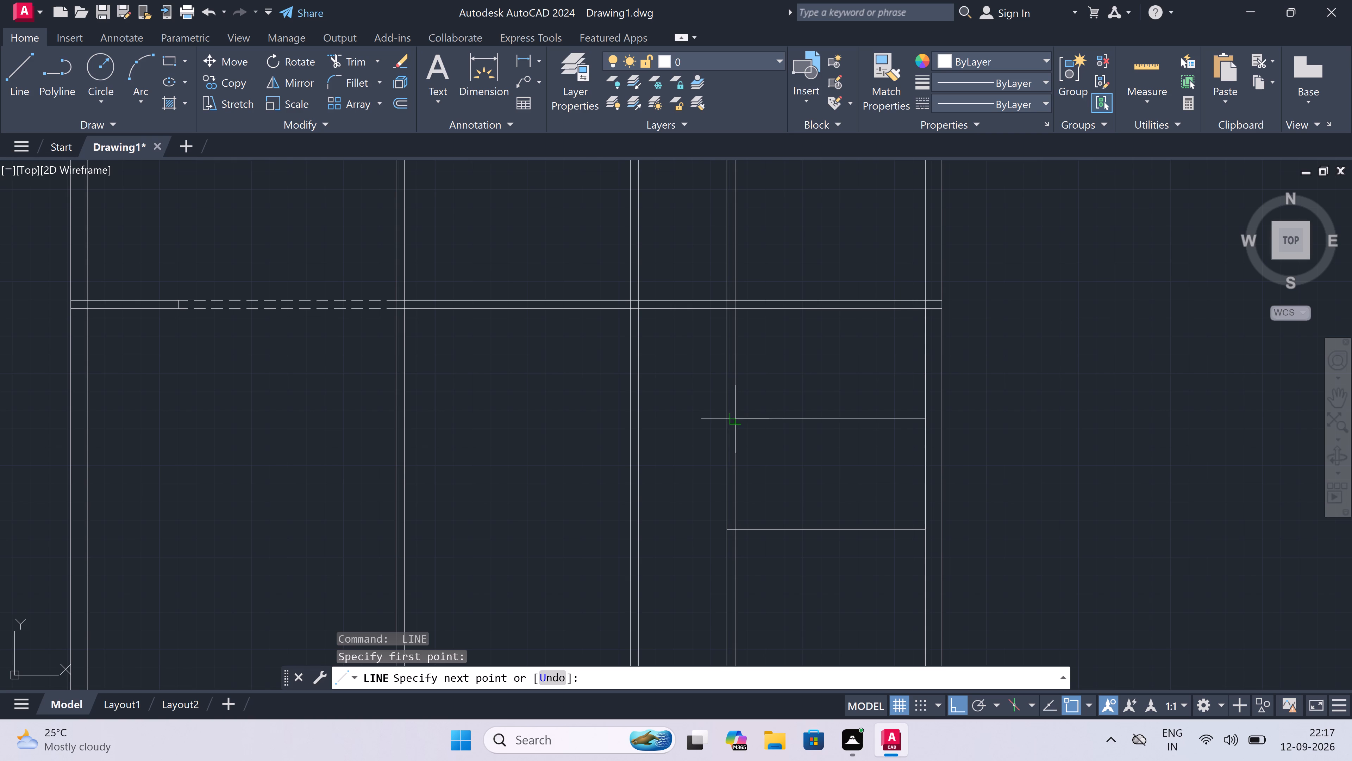
left_click(737, 418)
key("Escape")
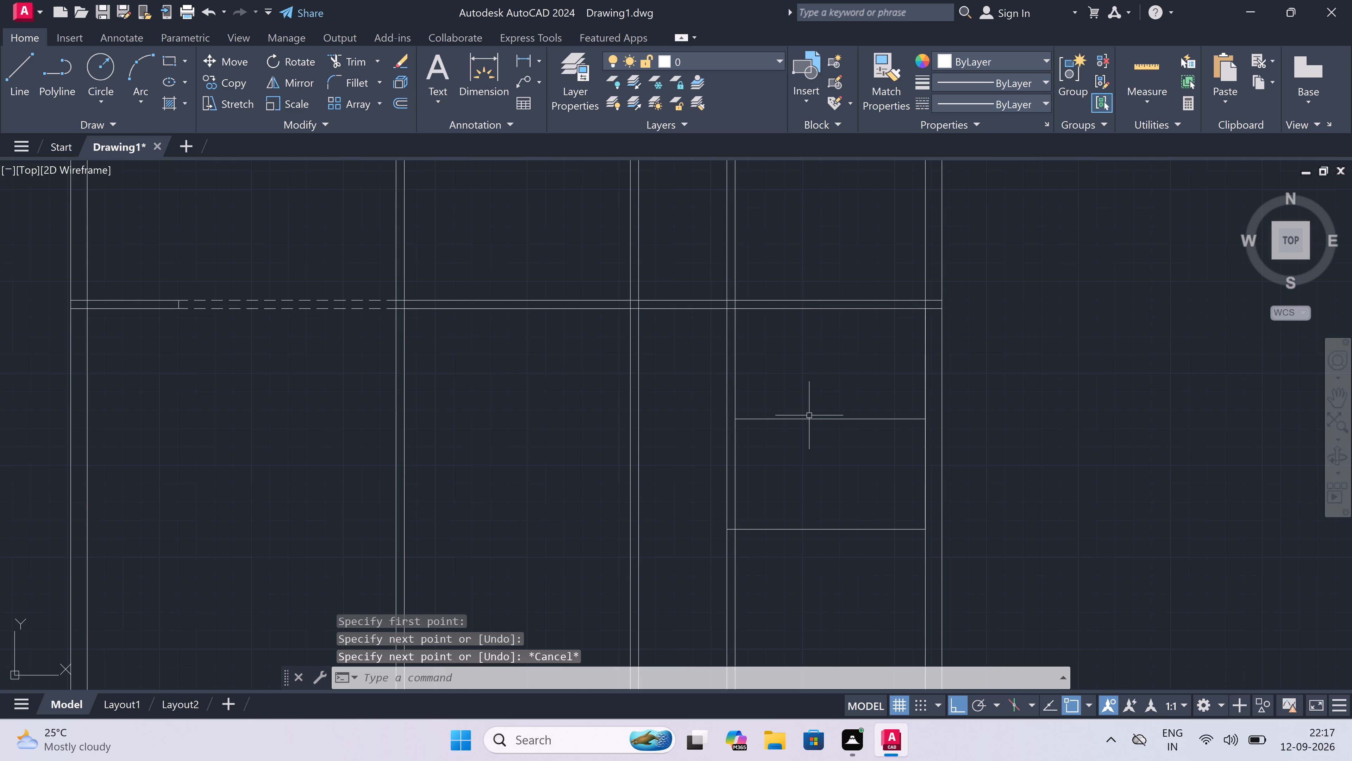
Draw a line 2" up the outer wall's inner face from the room's middle horizontal line, then across to the vertical partition.
key("l")
key("space")
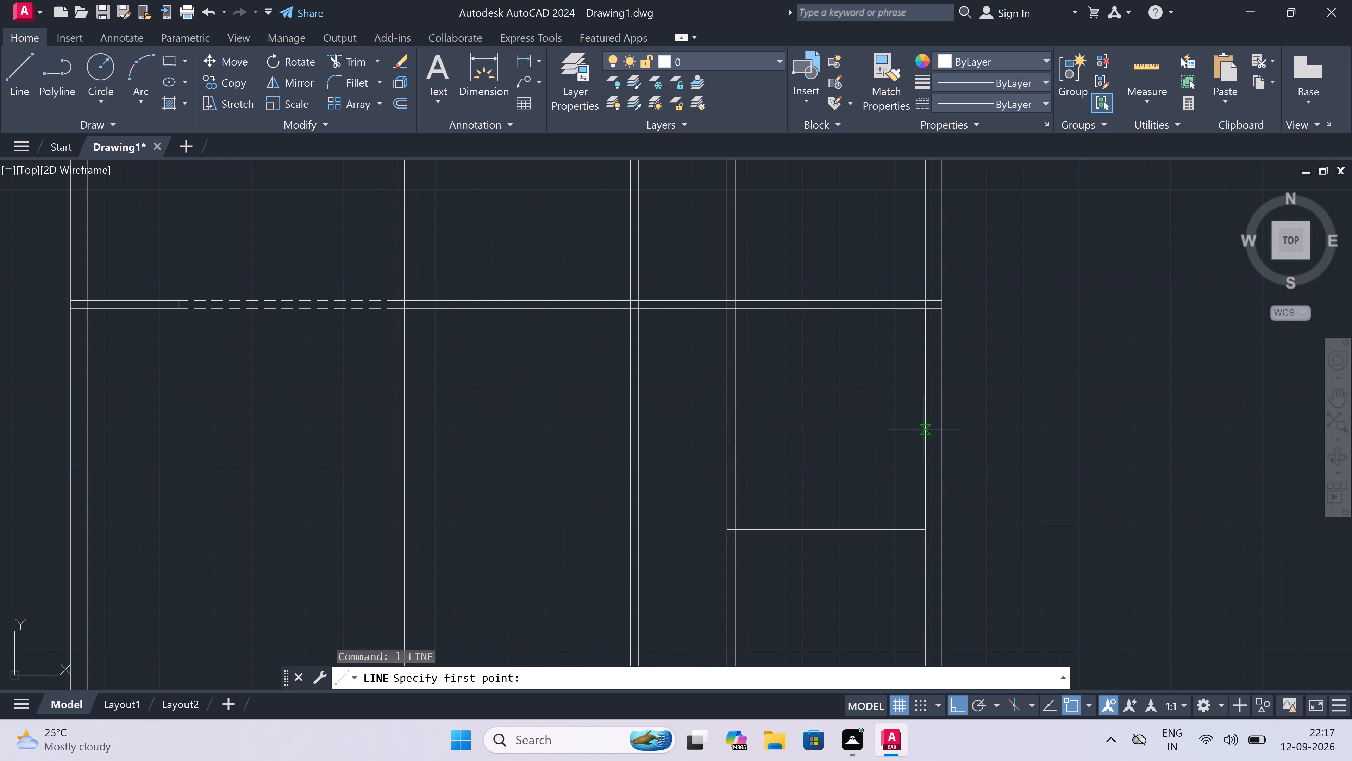
left_click(924, 415)
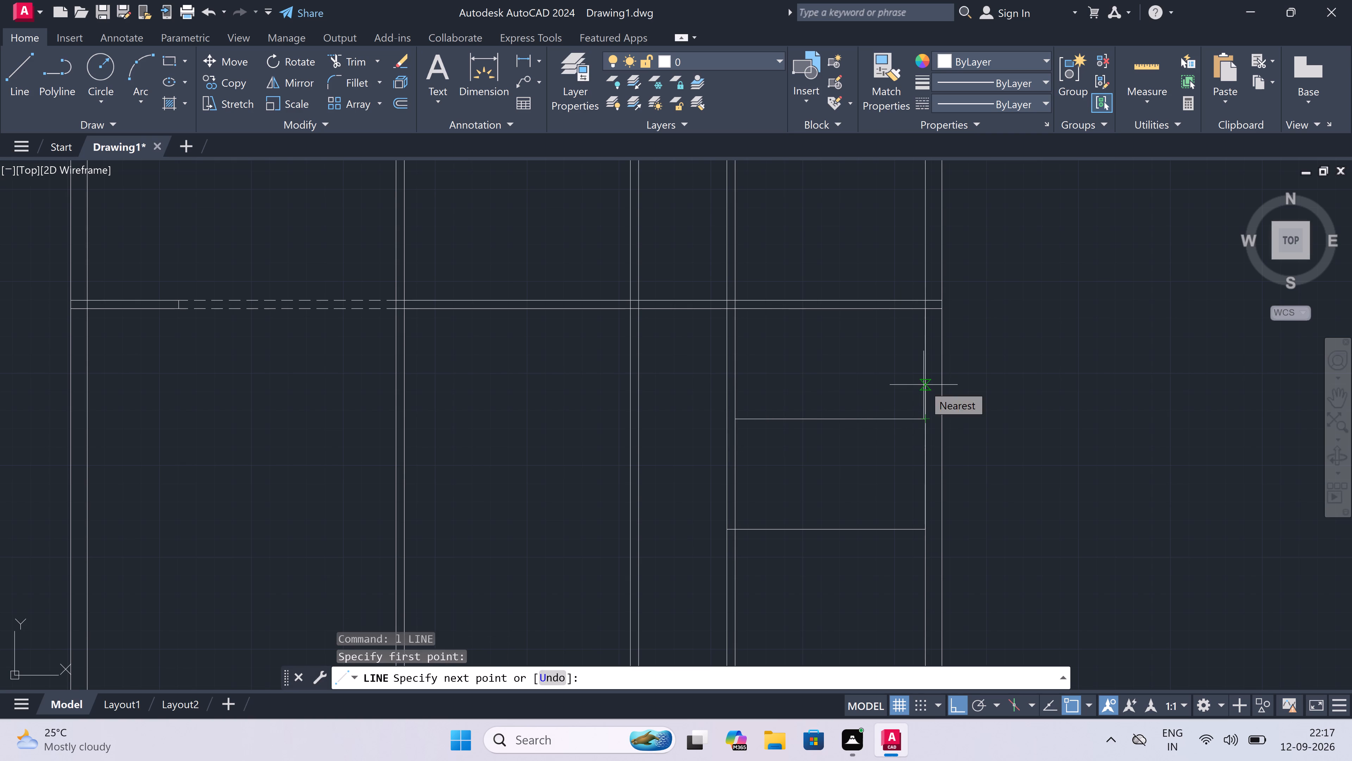
key("2")
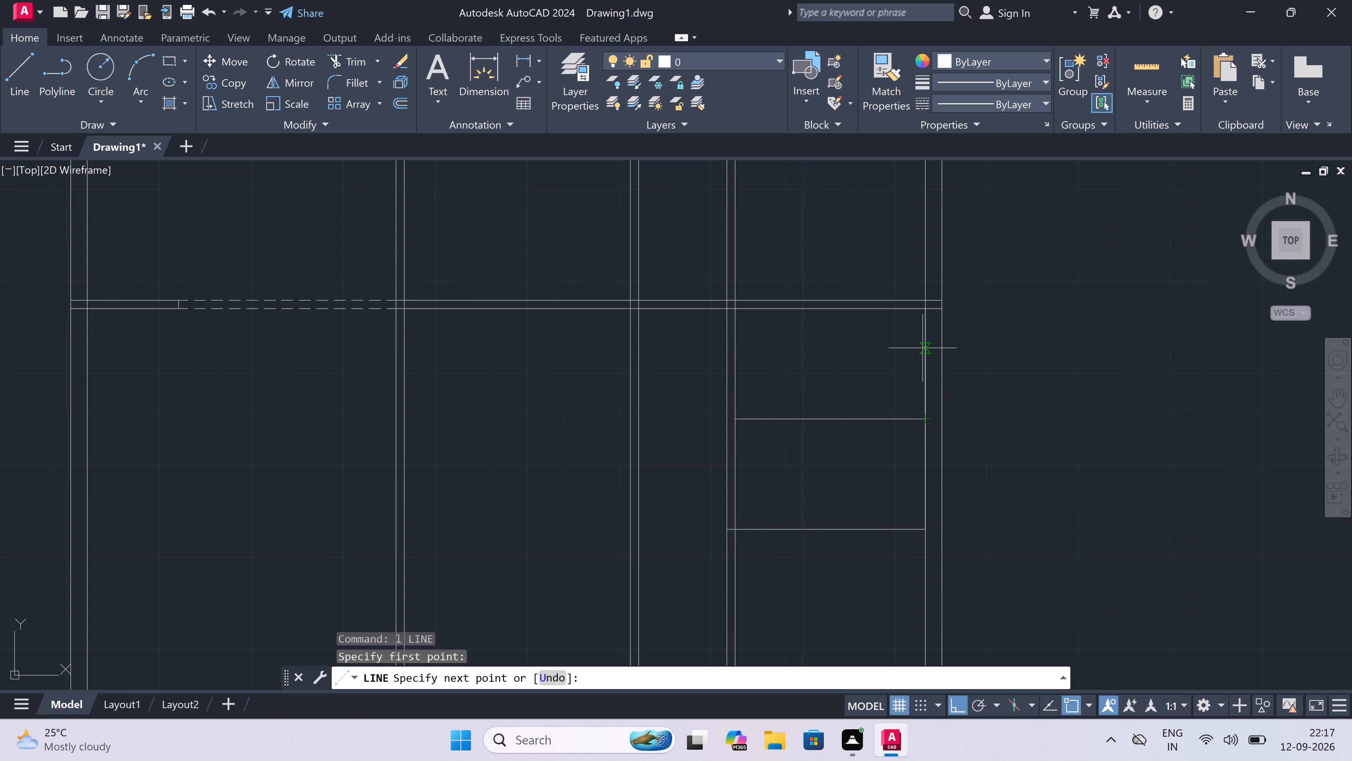
type("\"")
key("space")
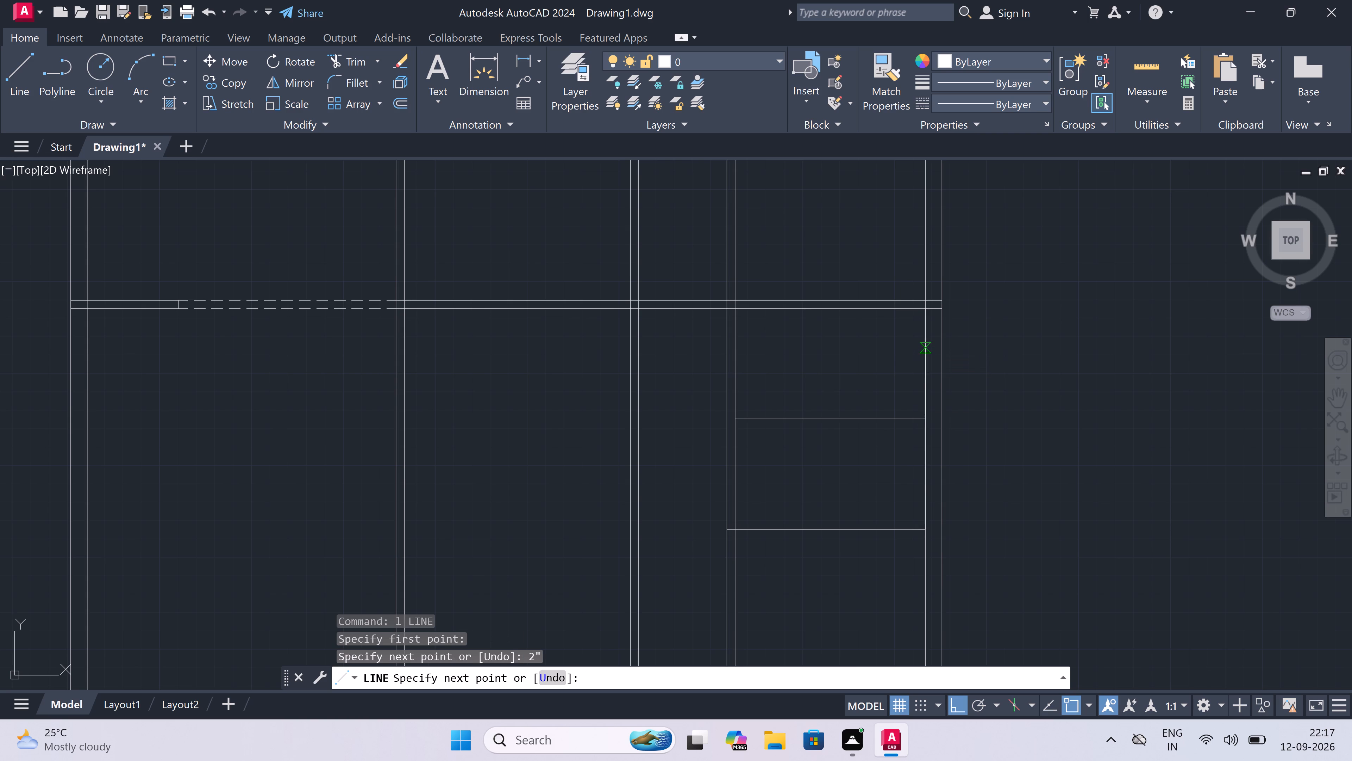
scroll(734, 409, "up", 2)
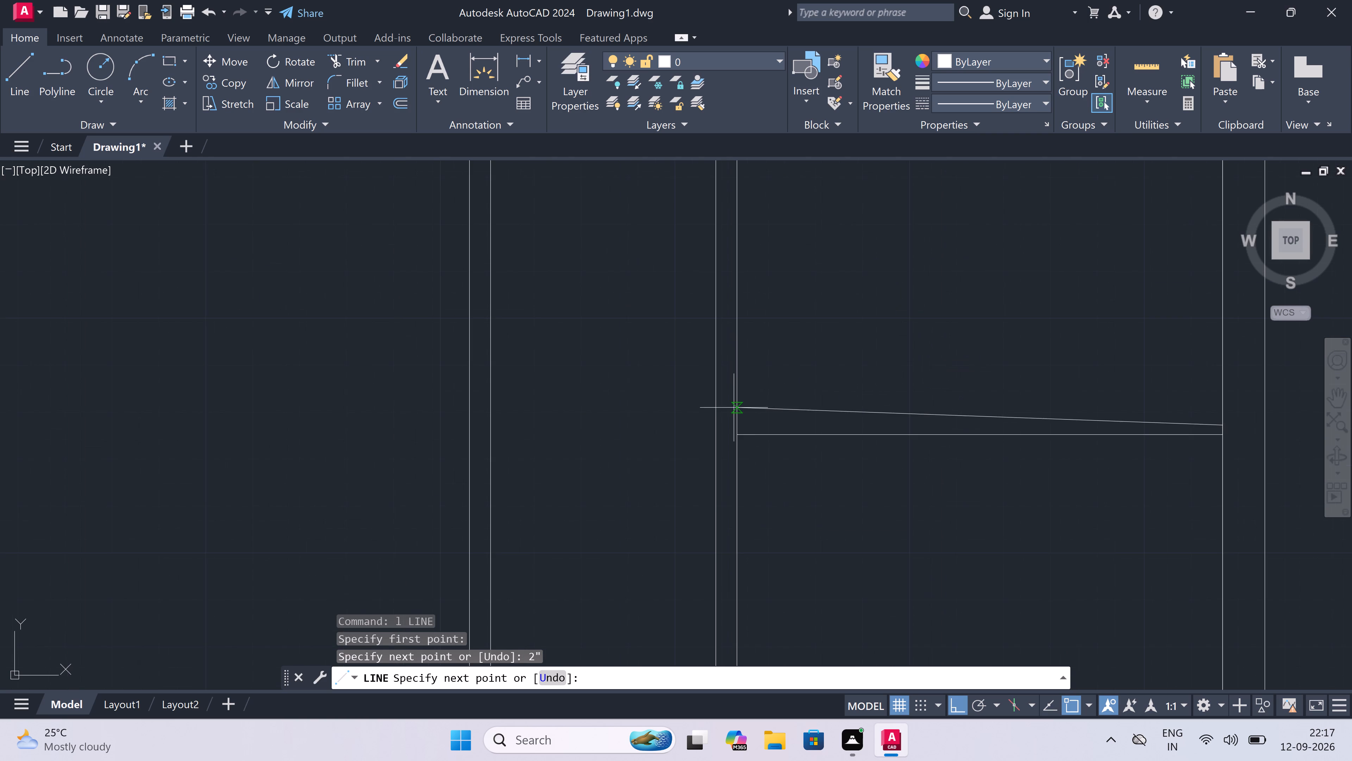
left_click(739, 421)
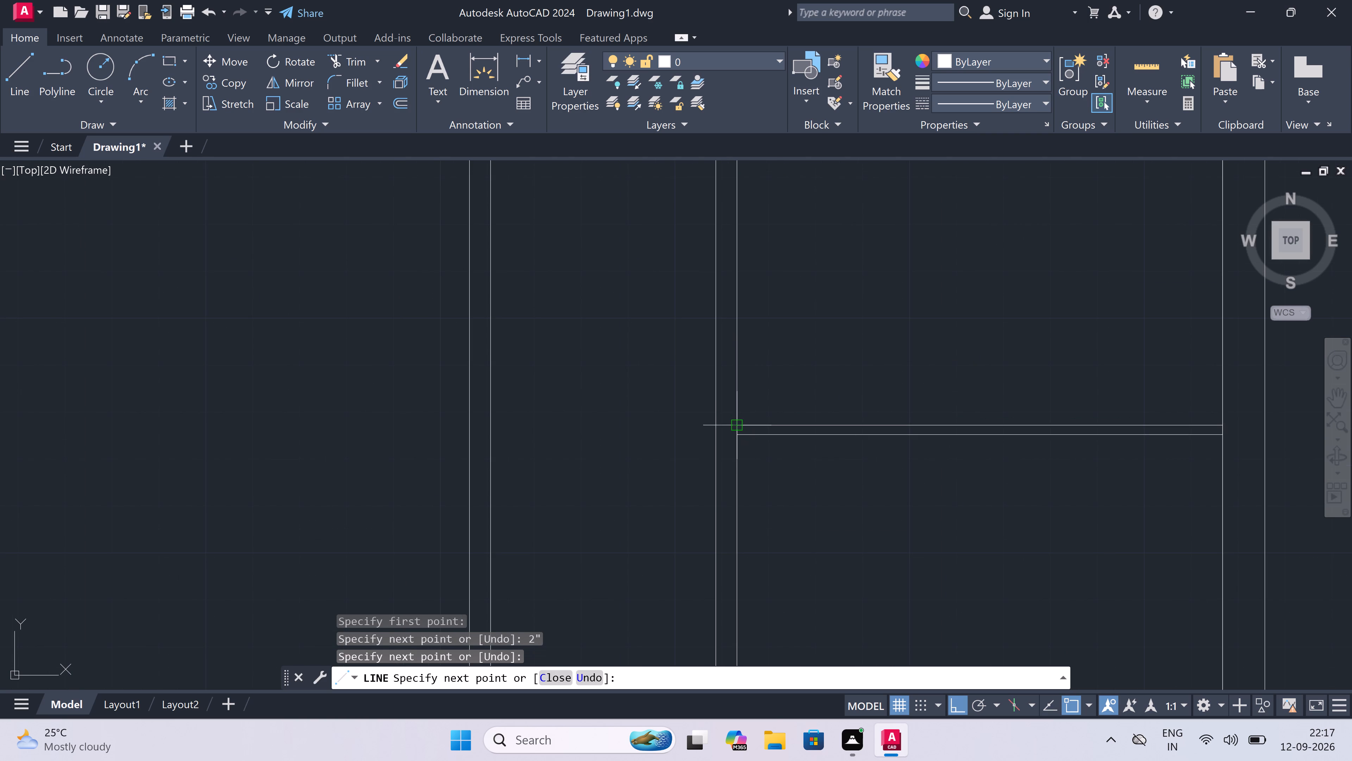
Continue the line down to the middle line's end, 2" further down, then across to the outer wall's inner face.
left_click(739, 434)
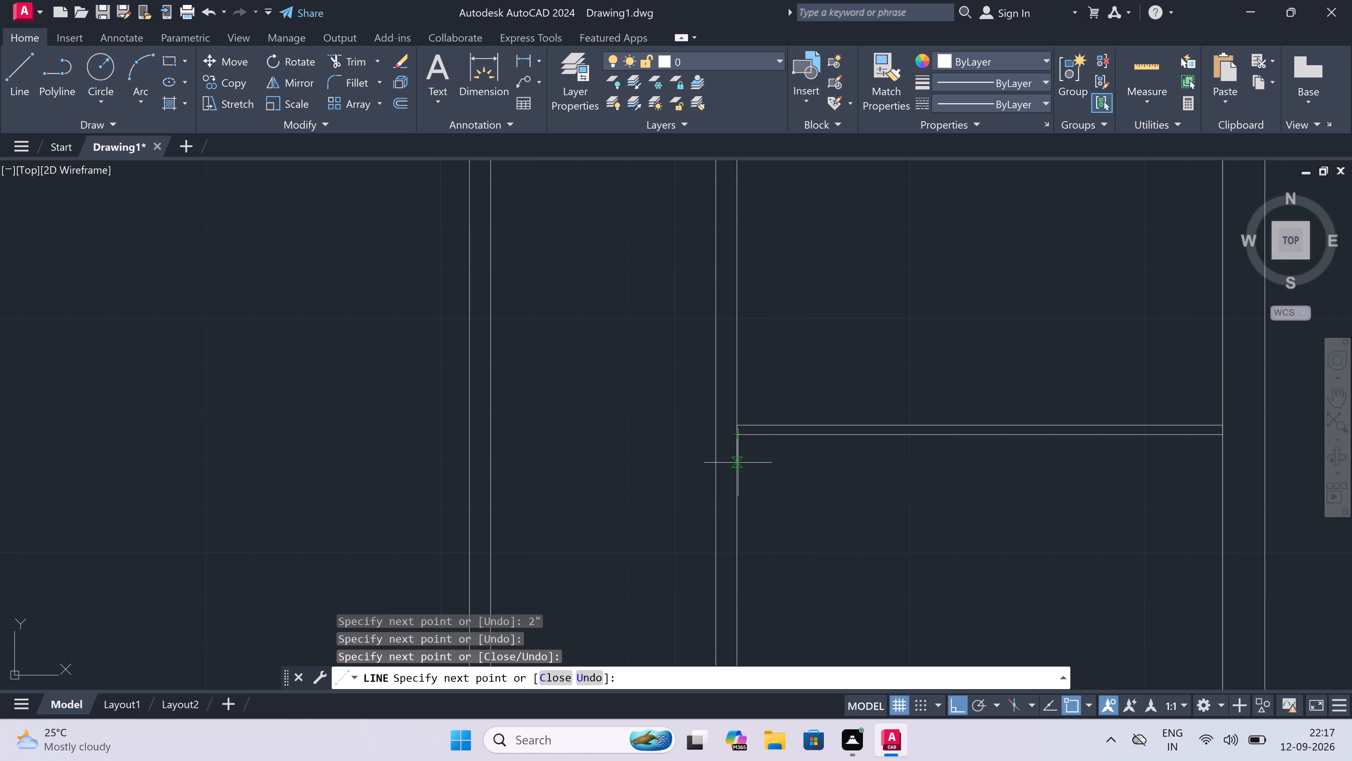
type("2\"")
key("space")
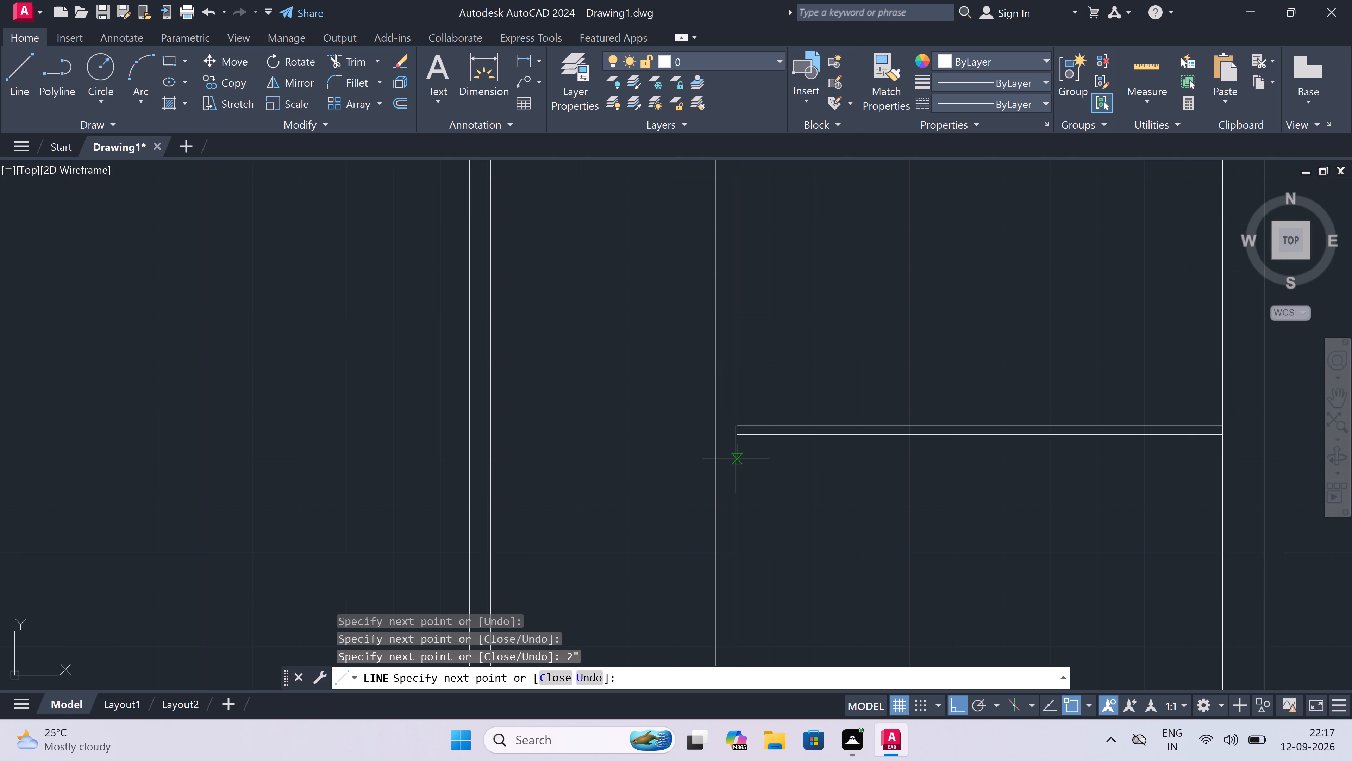
scroll(736, 459, "down", 3)
scroll(833, 465, "up", 3)
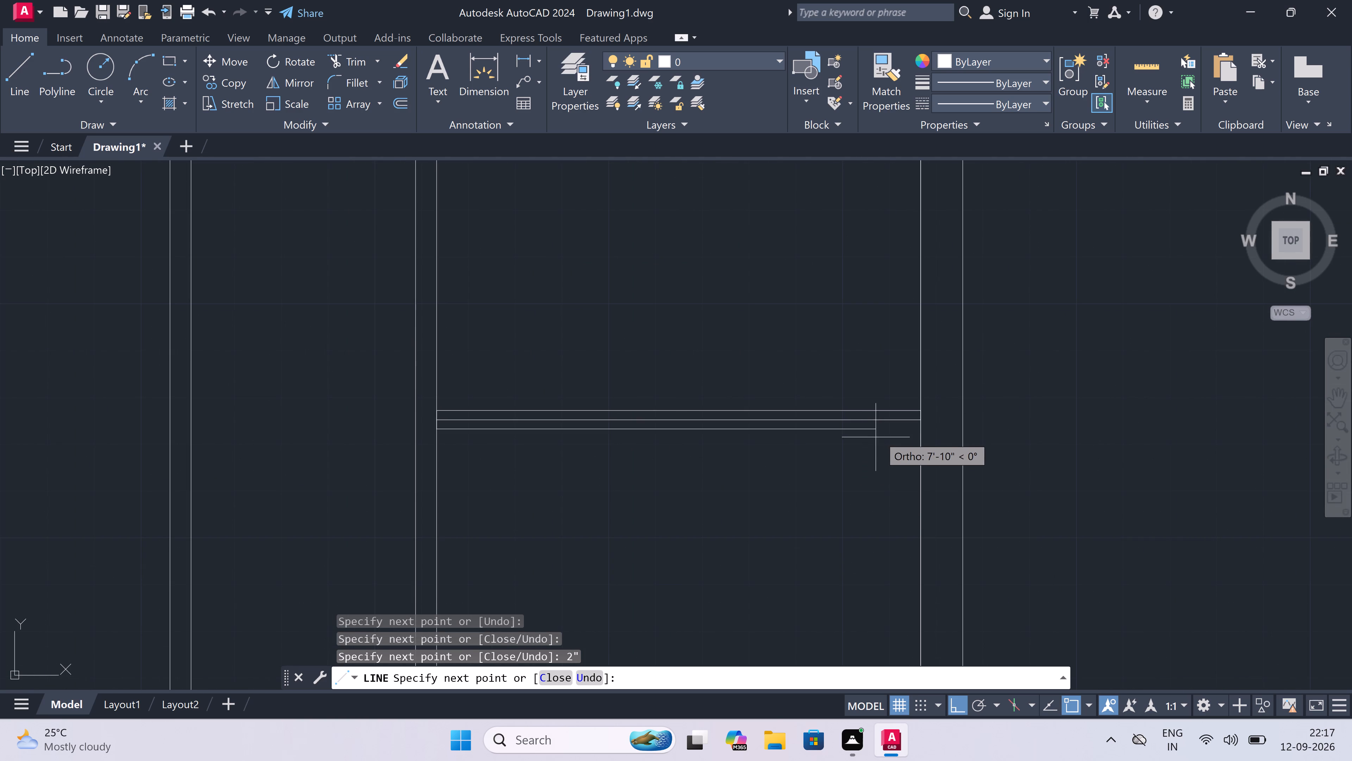
left_click(918, 426)
key("Escape")
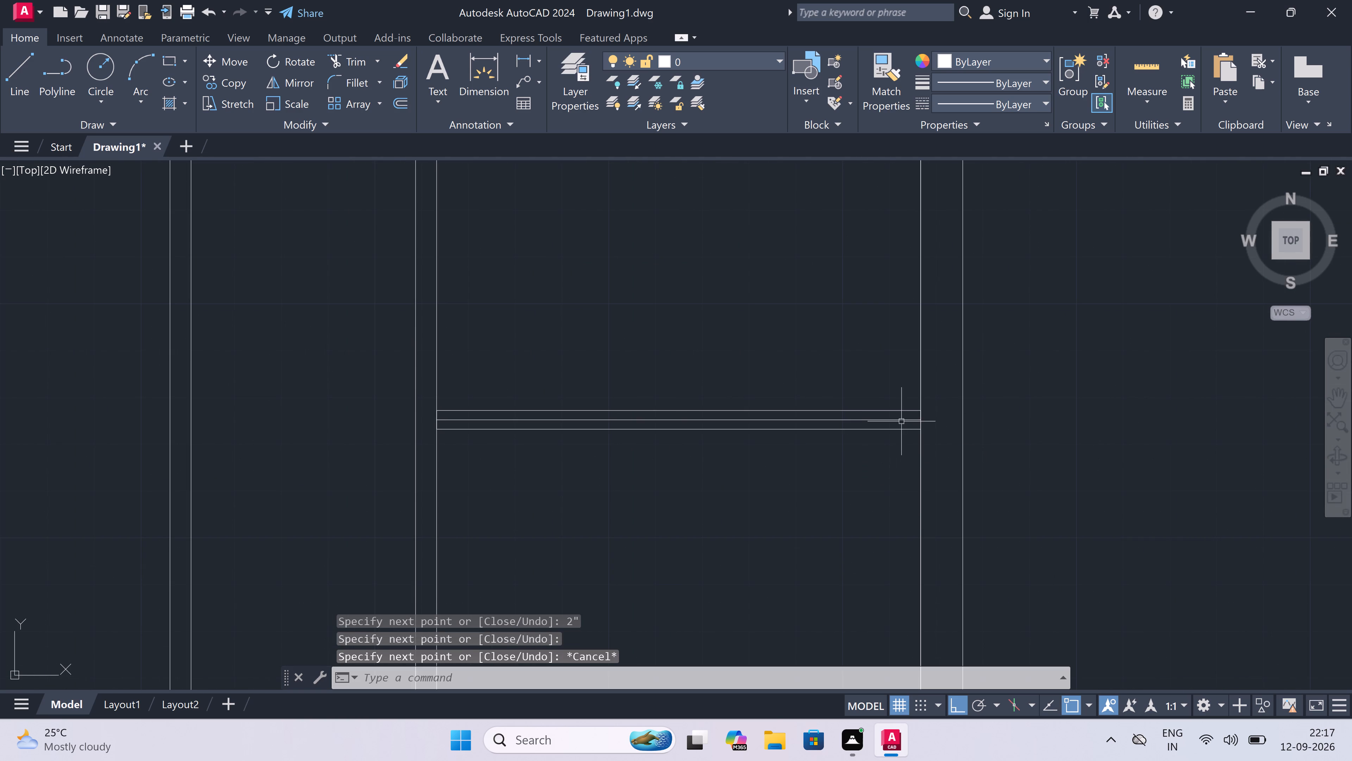
Erase the original middle line between the two new horizontal lines.
left_click(887, 422)
key("Delete")
Draw a short vertical line across the horizontal partition's thickness, along the far edge of the lower-right room's vertical partition.
scroll(887, 421, "down", 2)
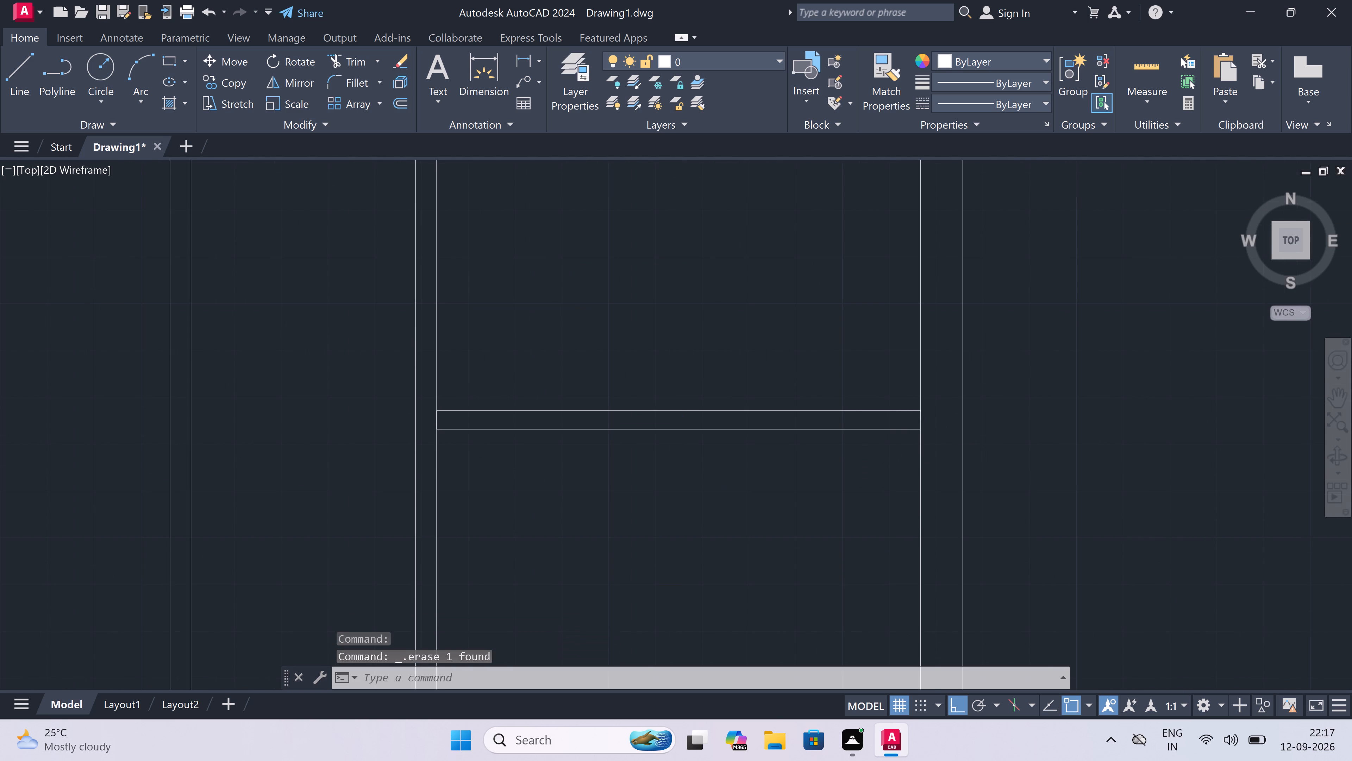
scroll(887, 421, "down", 1)
scroll(887, 421, "up", 2)
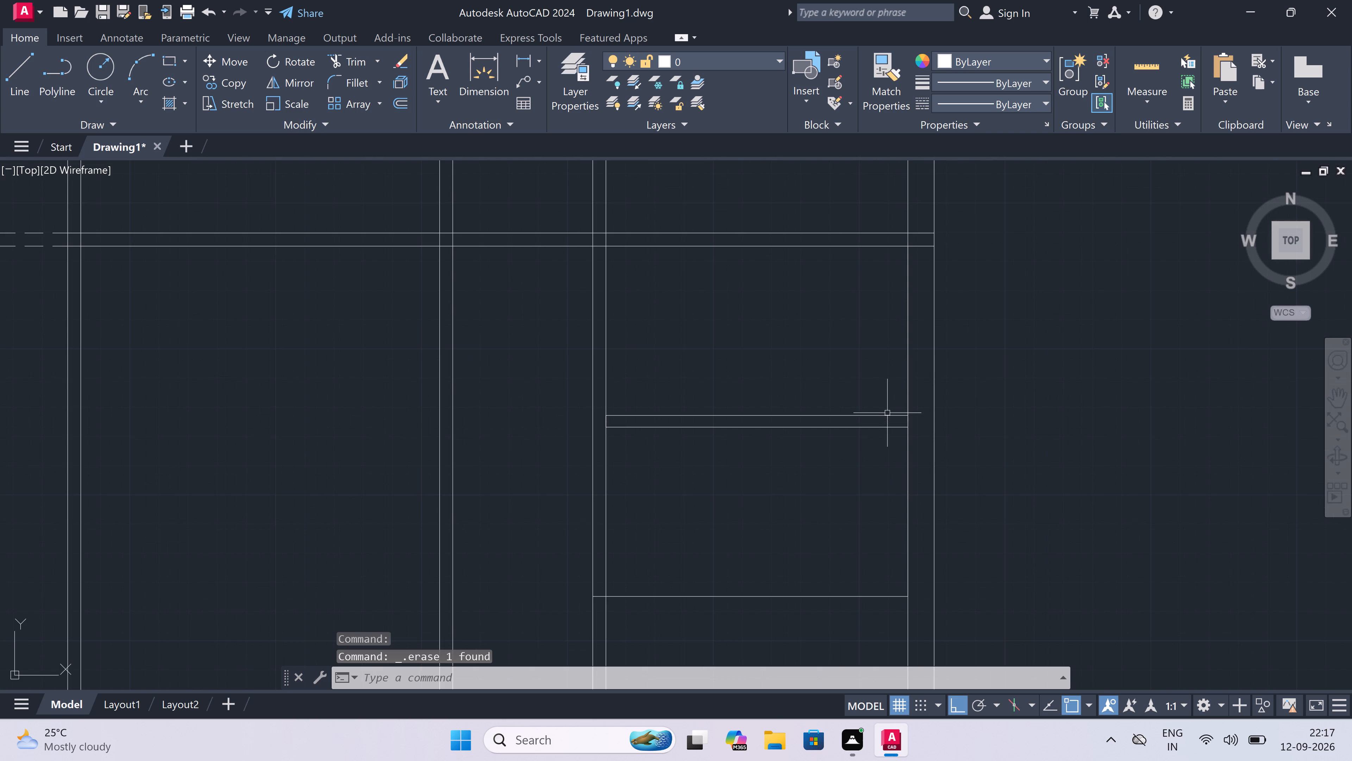
key("l")
key("space")
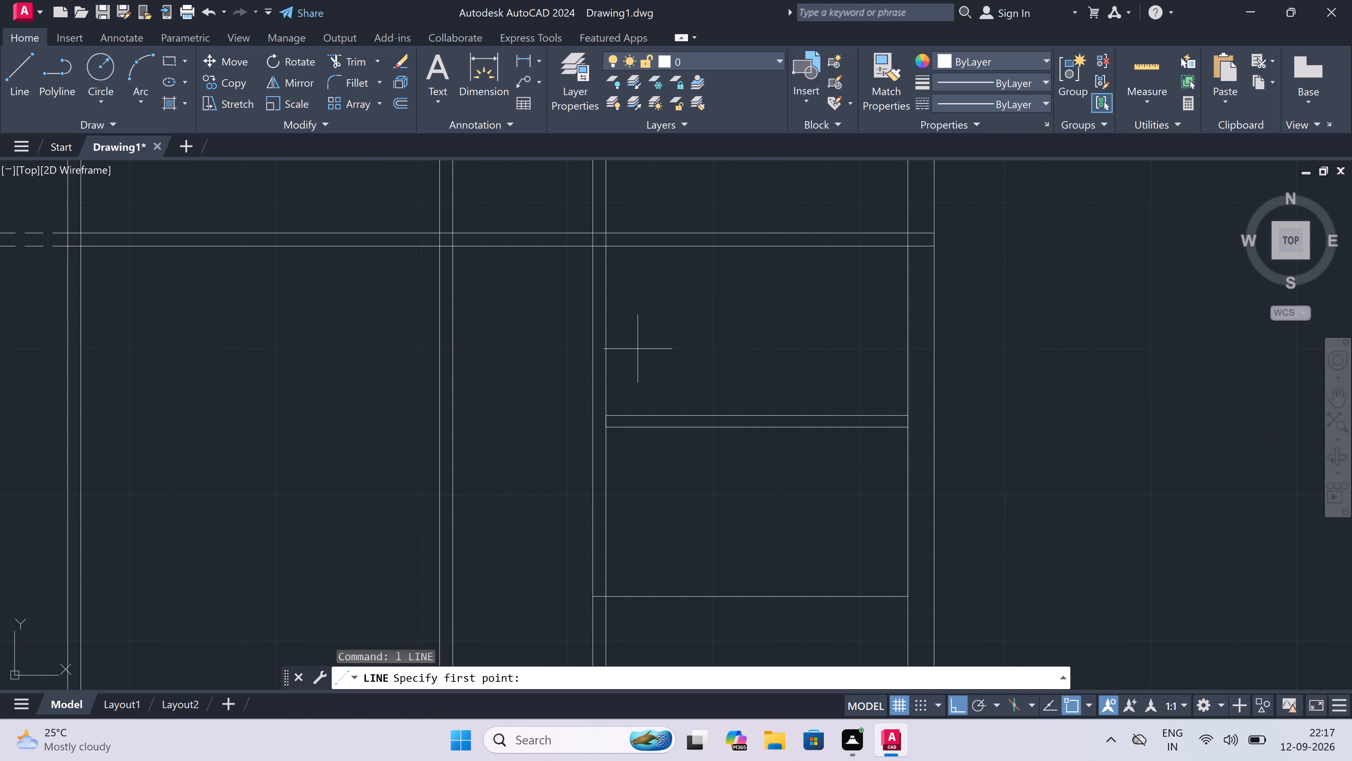
scroll(638, 345, "down", 1)
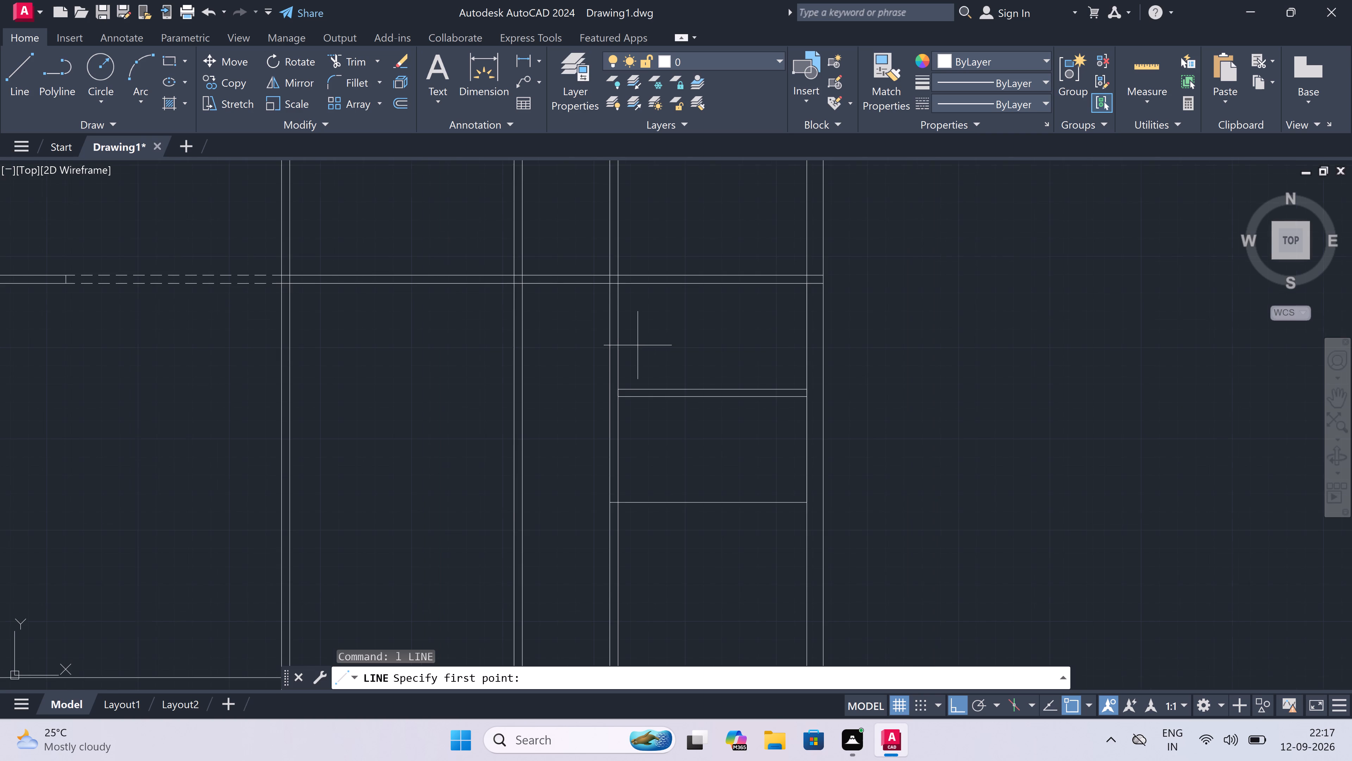
scroll(638, 325, "down", 2)
scroll(631, 297, "up", 3)
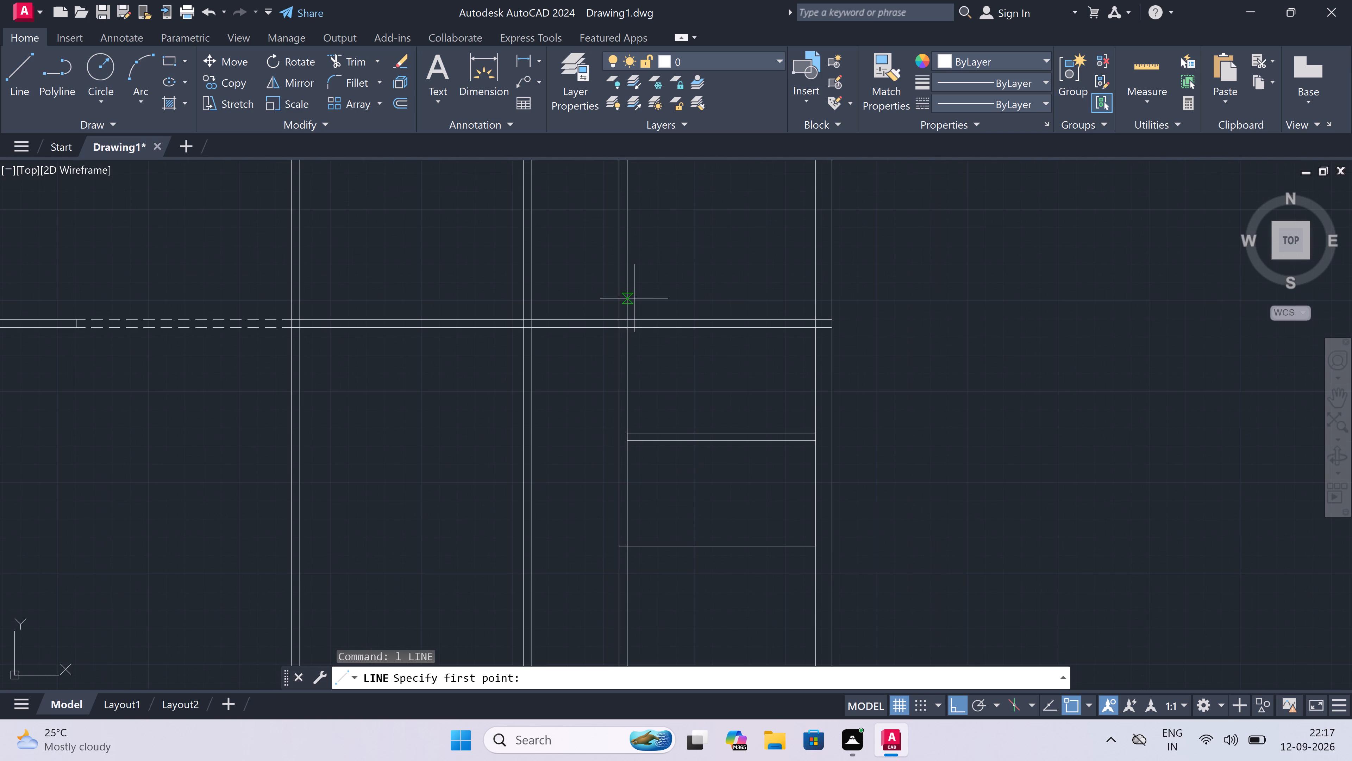
scroll(636, 297, "up", 1)
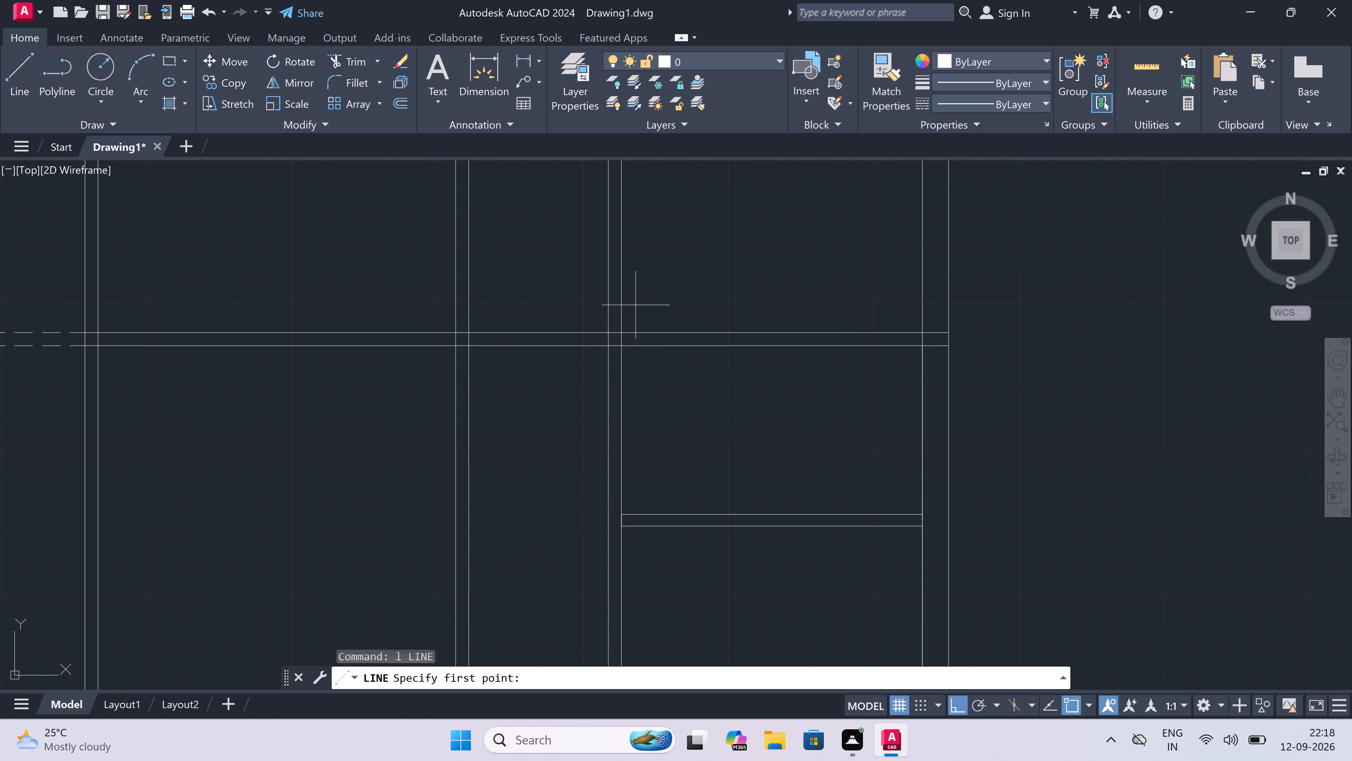
scroll(636, 305, "up", 1)
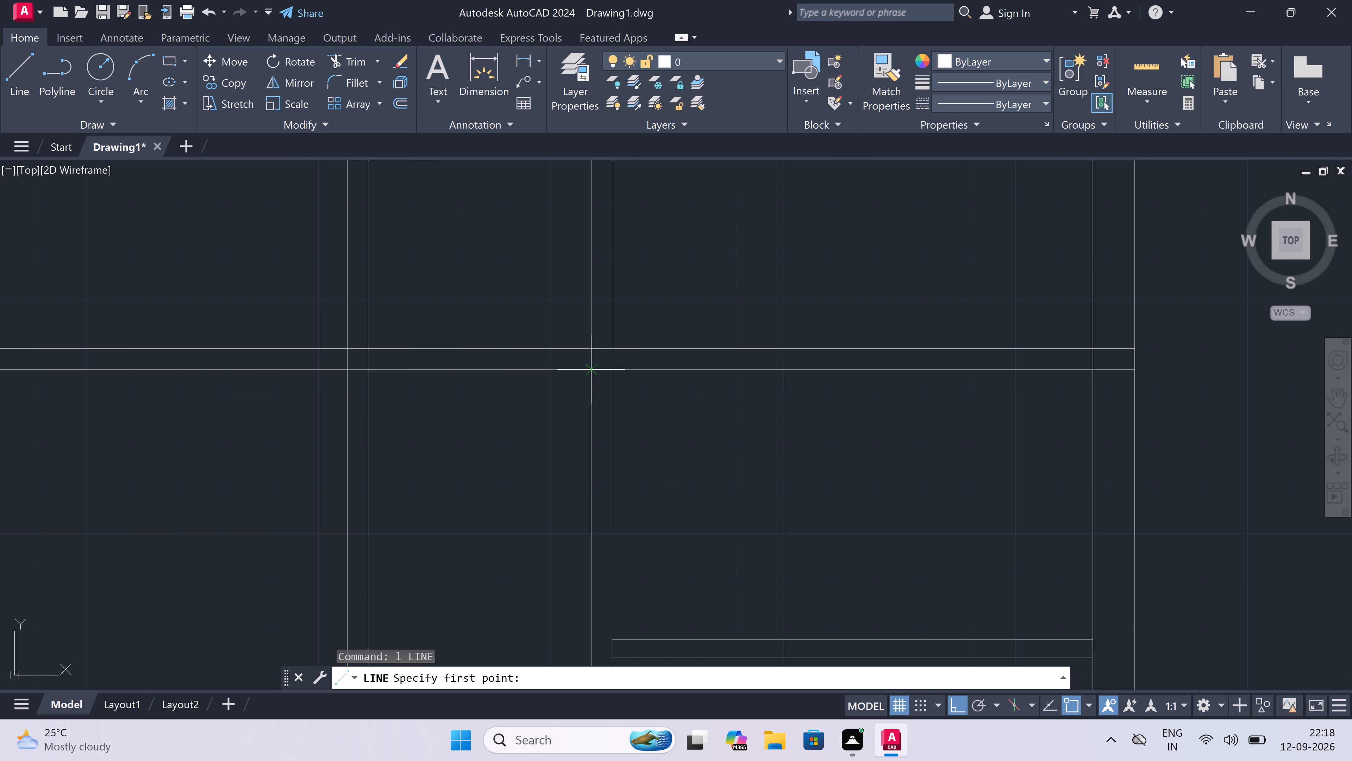
left_click(592, 367)
left_click(590, 346)
key("Escape")
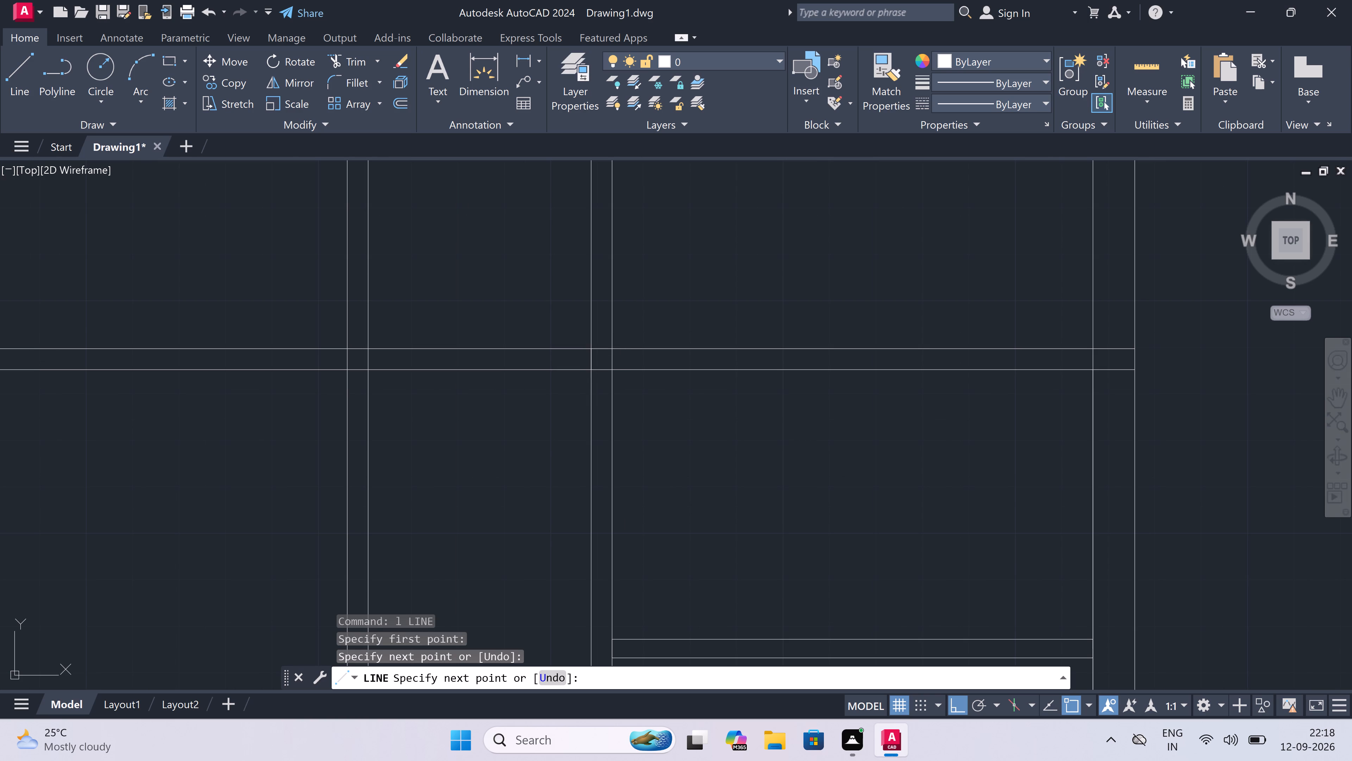
Trim both lines of the lower-right room's vertical partition where they extend above the horizontal partition.
type("tr")
key("space")
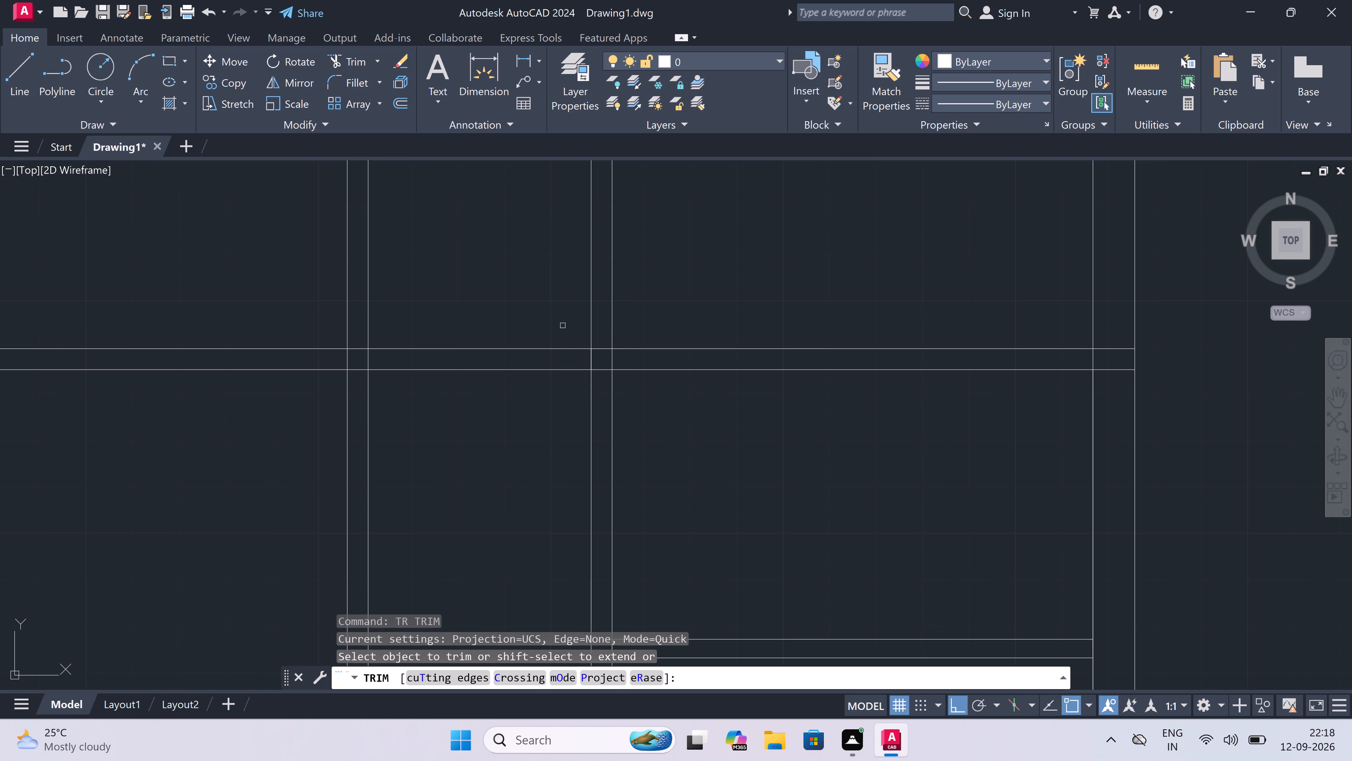
left_click_drag(563, 326, 601, 316)
left_click_drag(653, 293, 658, 293)
left_click(584, 307)
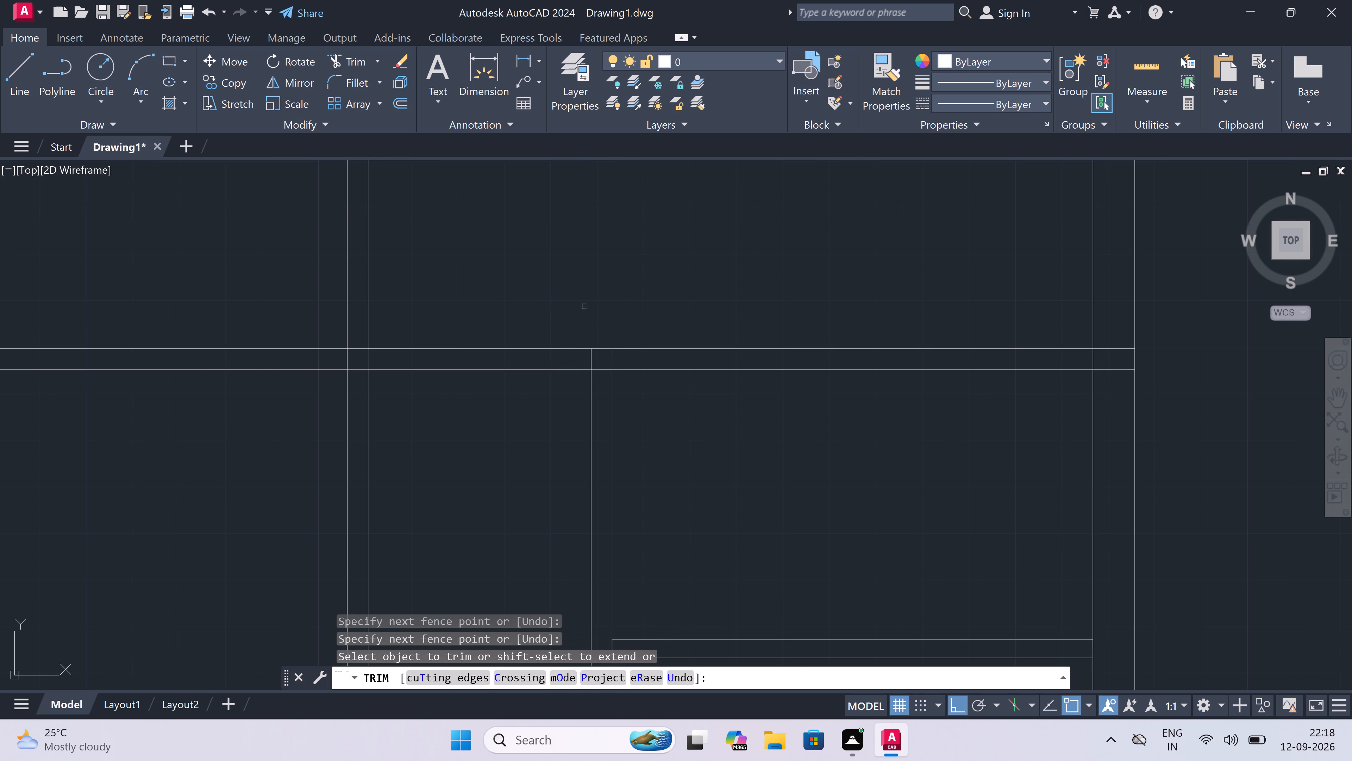
Trim the vertical partition's room-side edge inside the horizontal partition, and the horizontal partition's lower edge across the vertical partition's thickness.
scroll(584, 307, "down", 2)
scroll(592, 333, "up", 4)
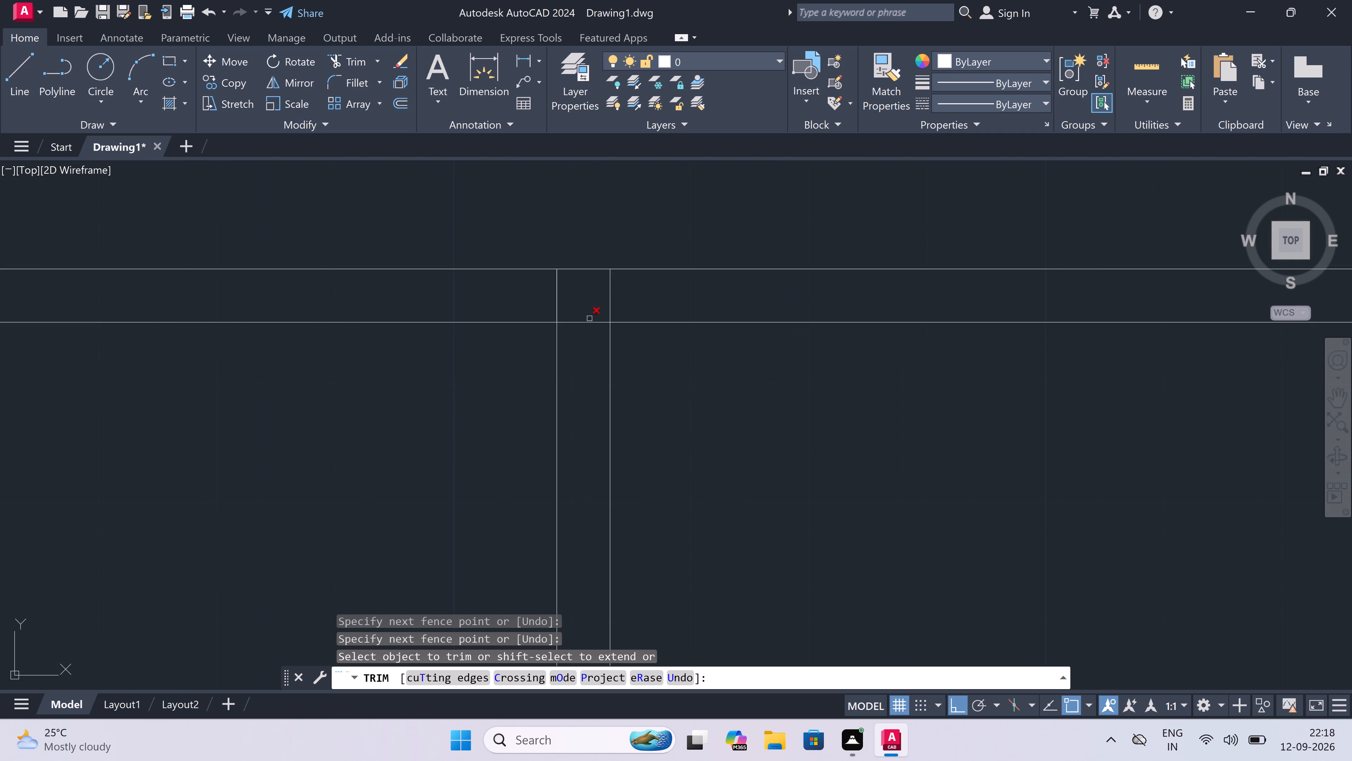
left_click(589, 317)
left_click(632, 290)
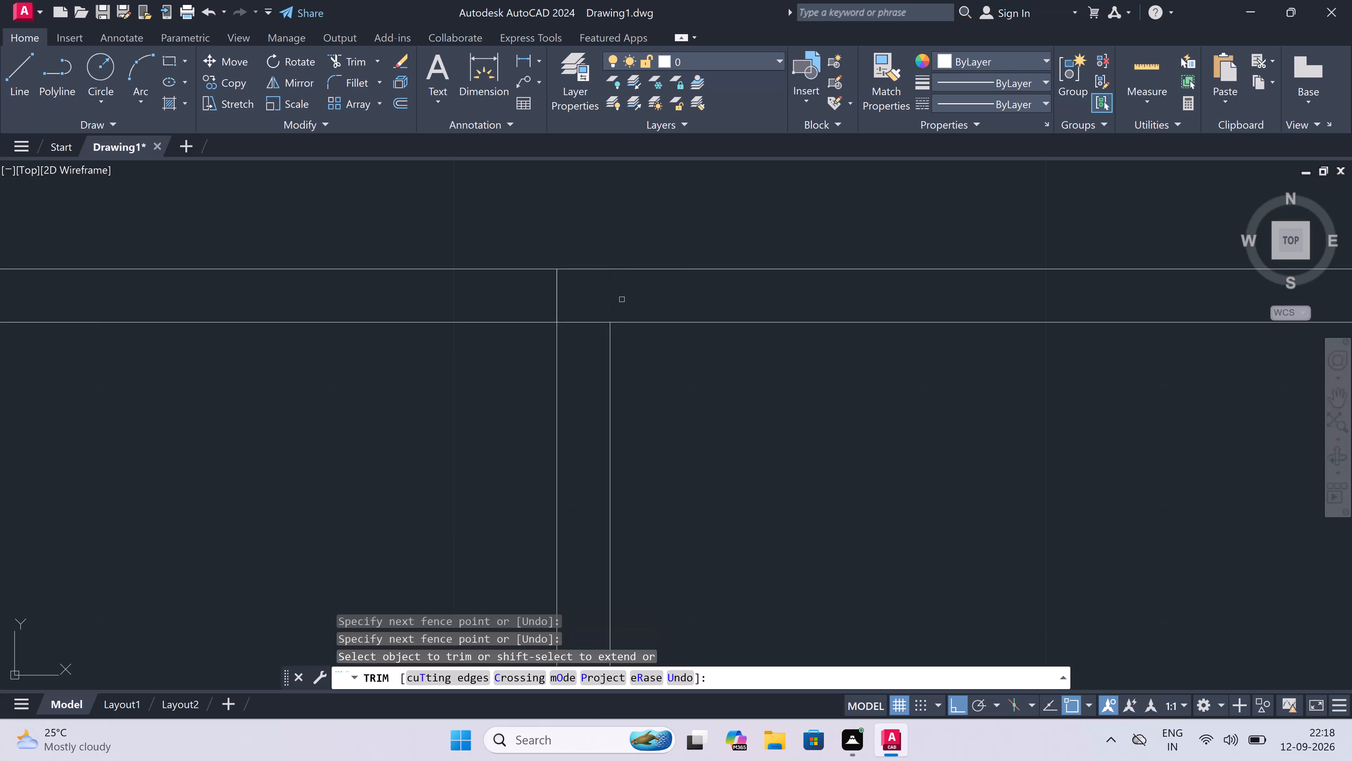
left_click_drag(571, 310, 585, 392)
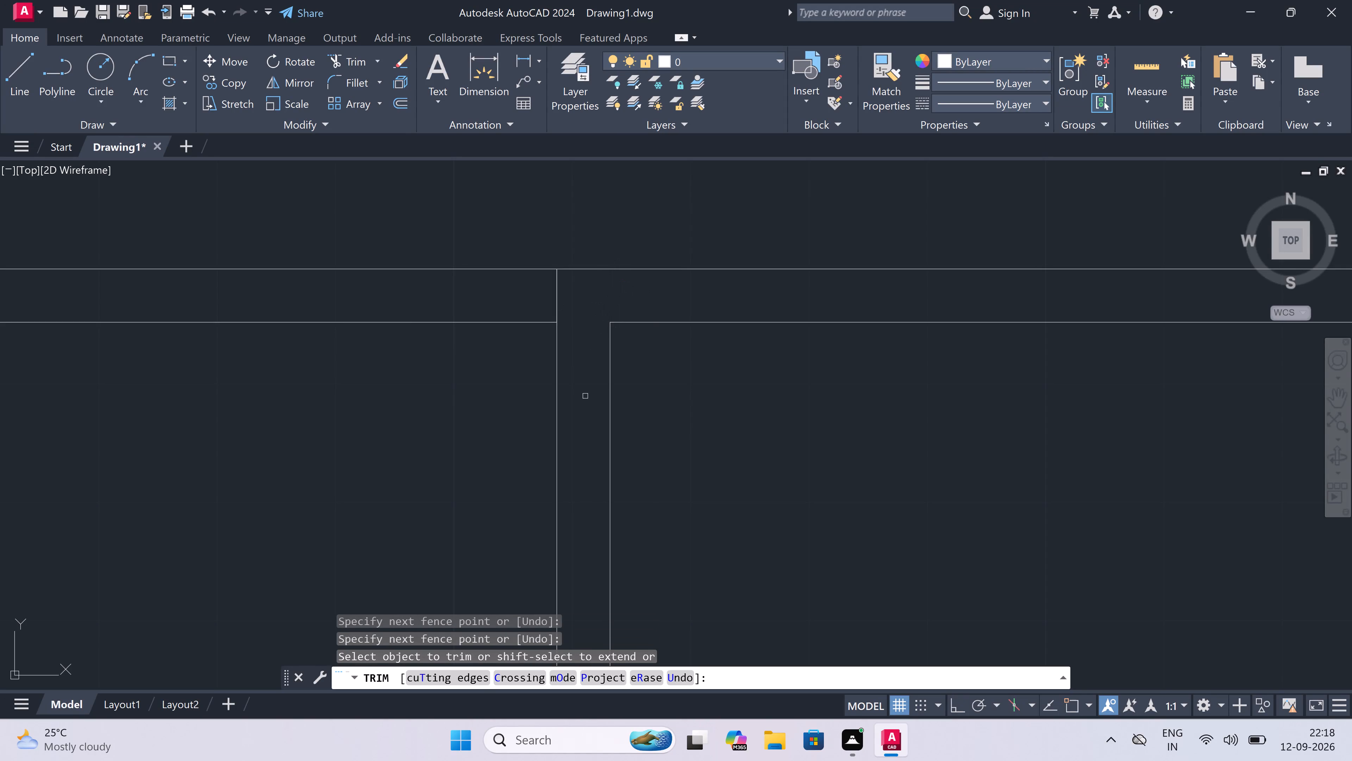
Open the horizontal partition's junction with the outer wall by trimming the partition lines inside the wall and the inner face between them.
scroll(584, 394, "down", 4)
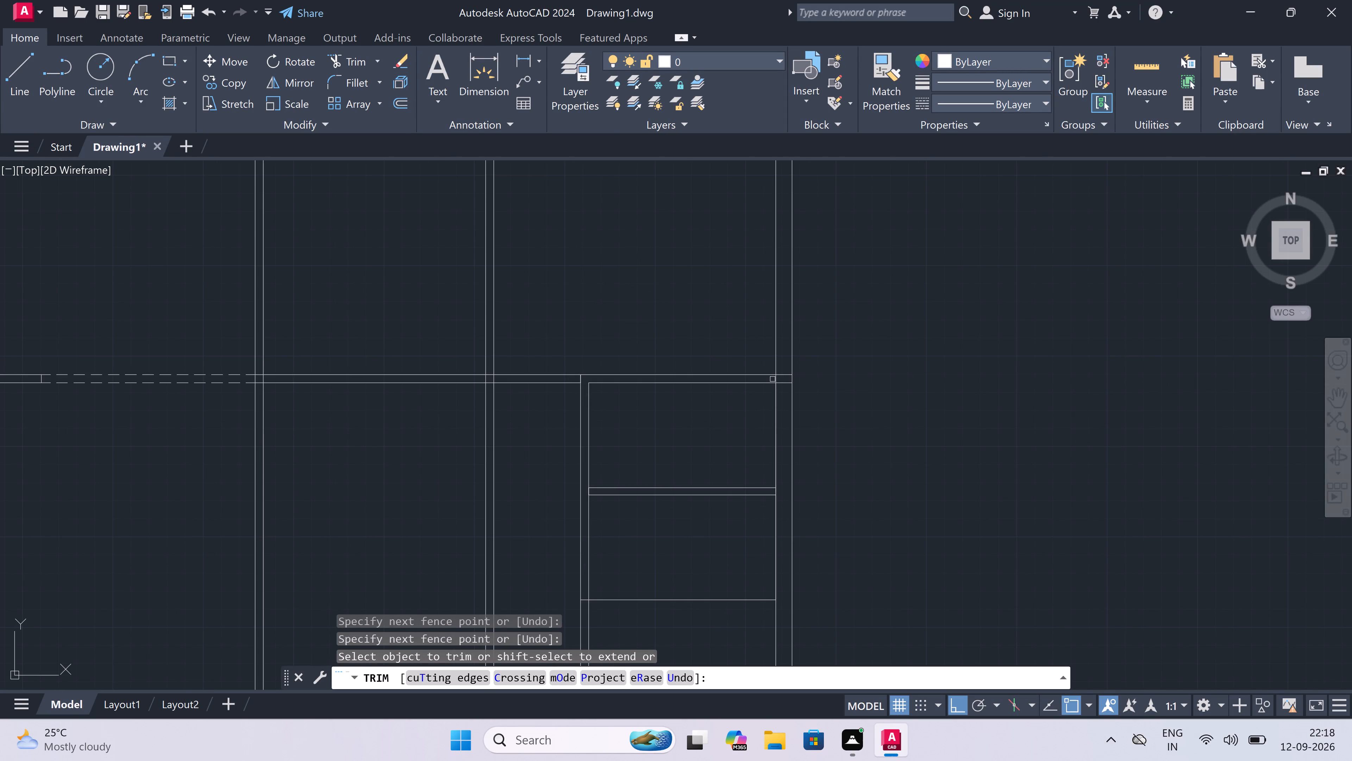
scroll(772, 379, "up", 4)
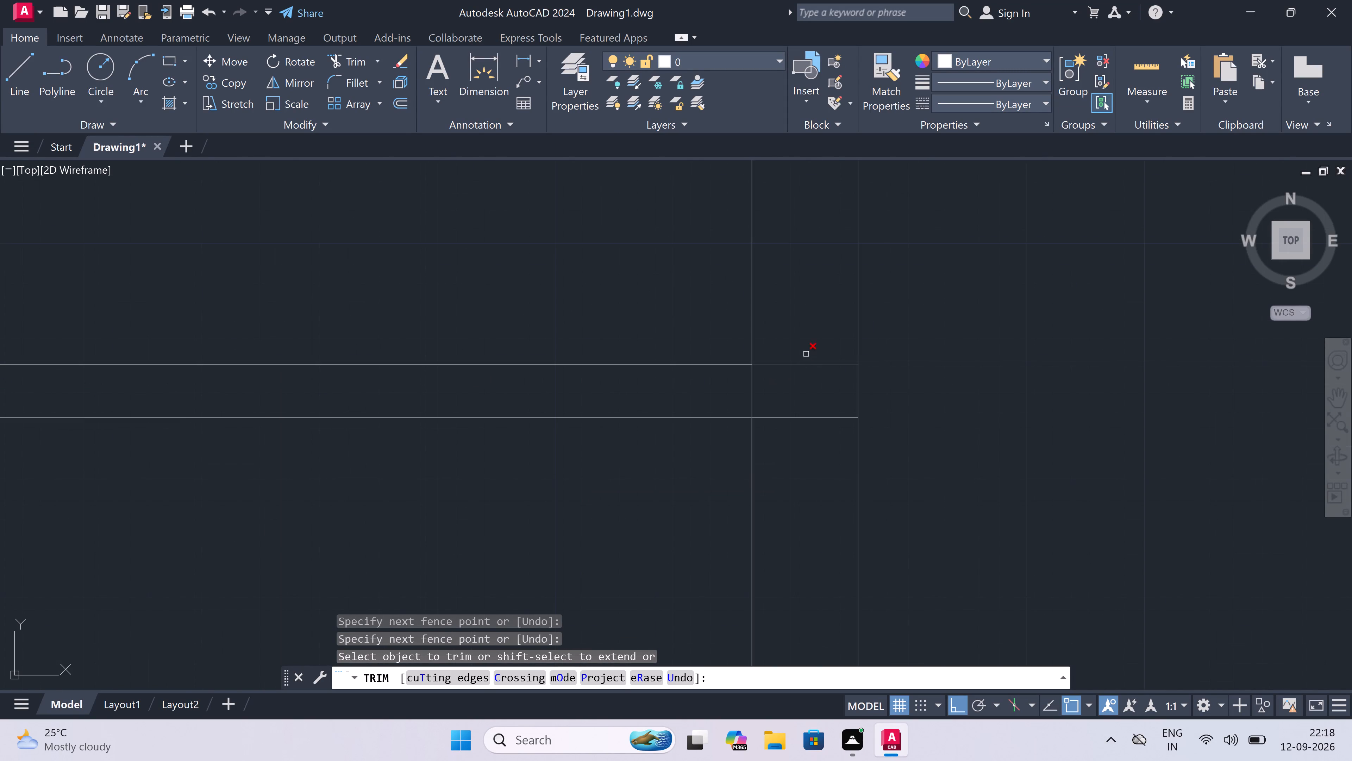
left_click_drag(807, 352, 807, 358)
left_click(816, 568)
left_click_drag(738, 400, 750, 395)
left_click(765, 385)
key("Escape")
Draw a short vertical line across the horizontal partition's thickness, just past the neighbouring vertical partition on the lower-right room's side.
scroll(766, 384, "down", 4)
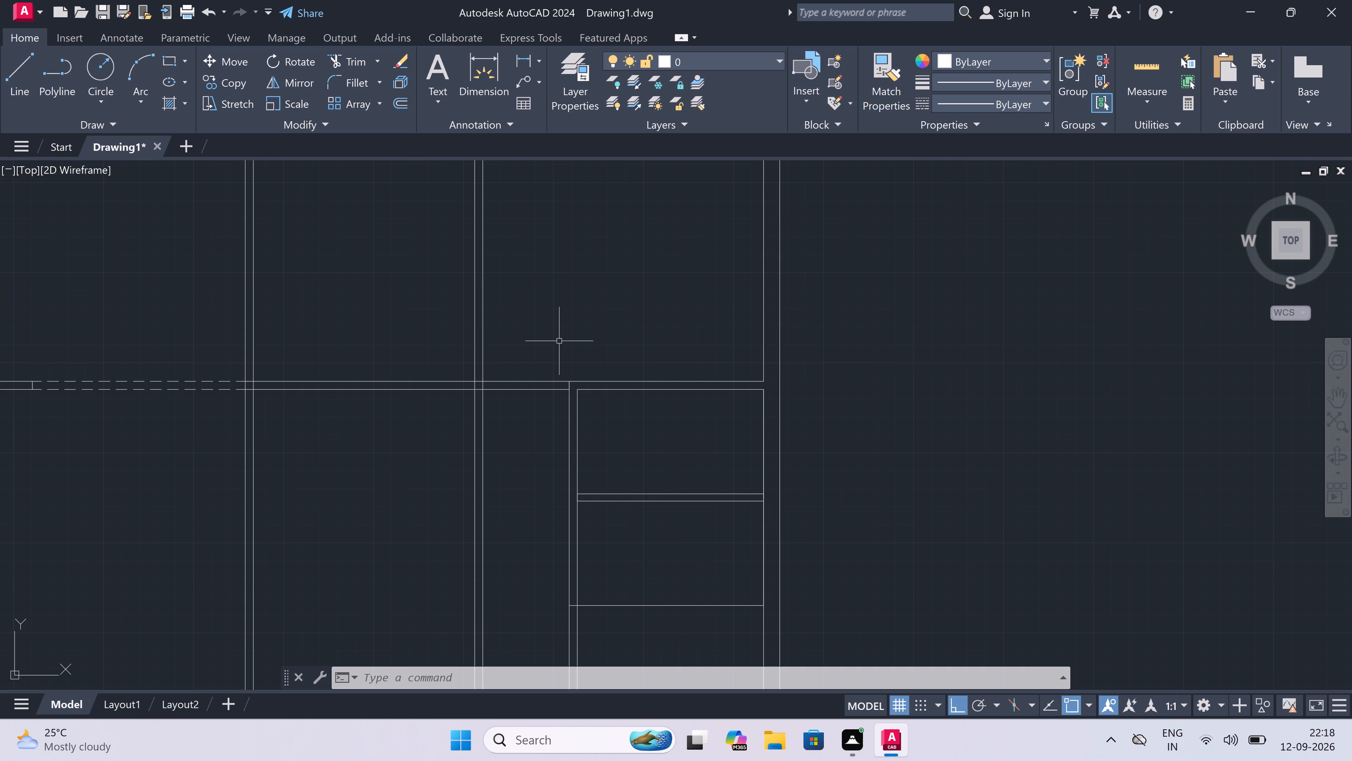
scroll(494, 378, "up", 3)
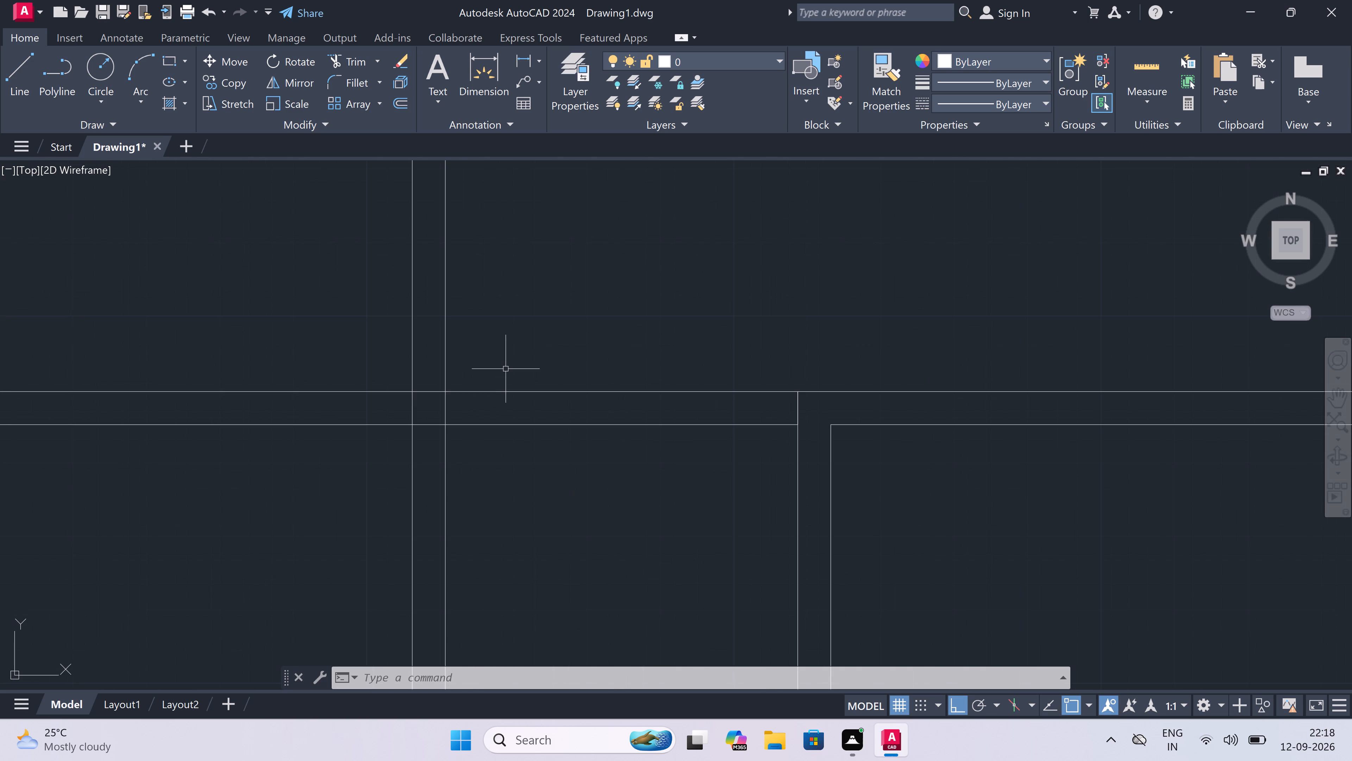
key("l")
key("space")
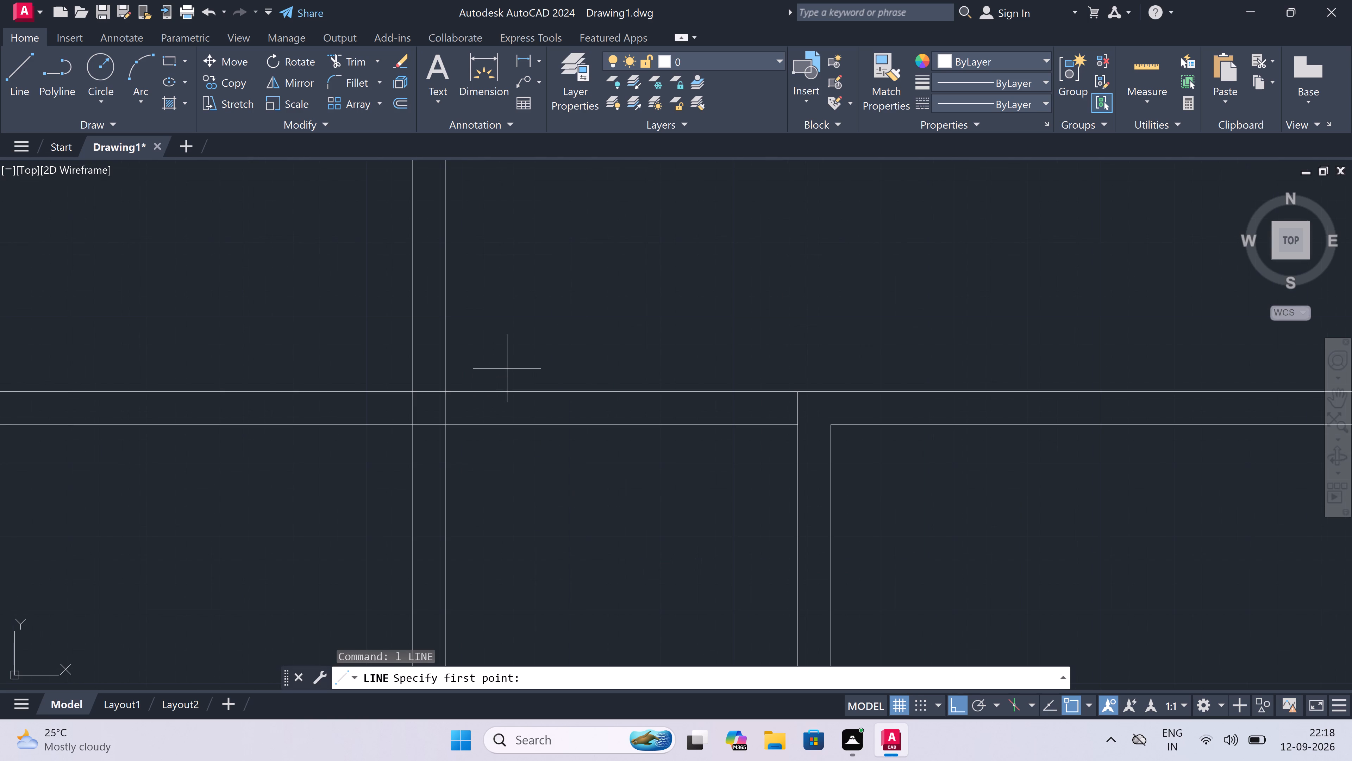
scroll(507, 366, "down", 4)
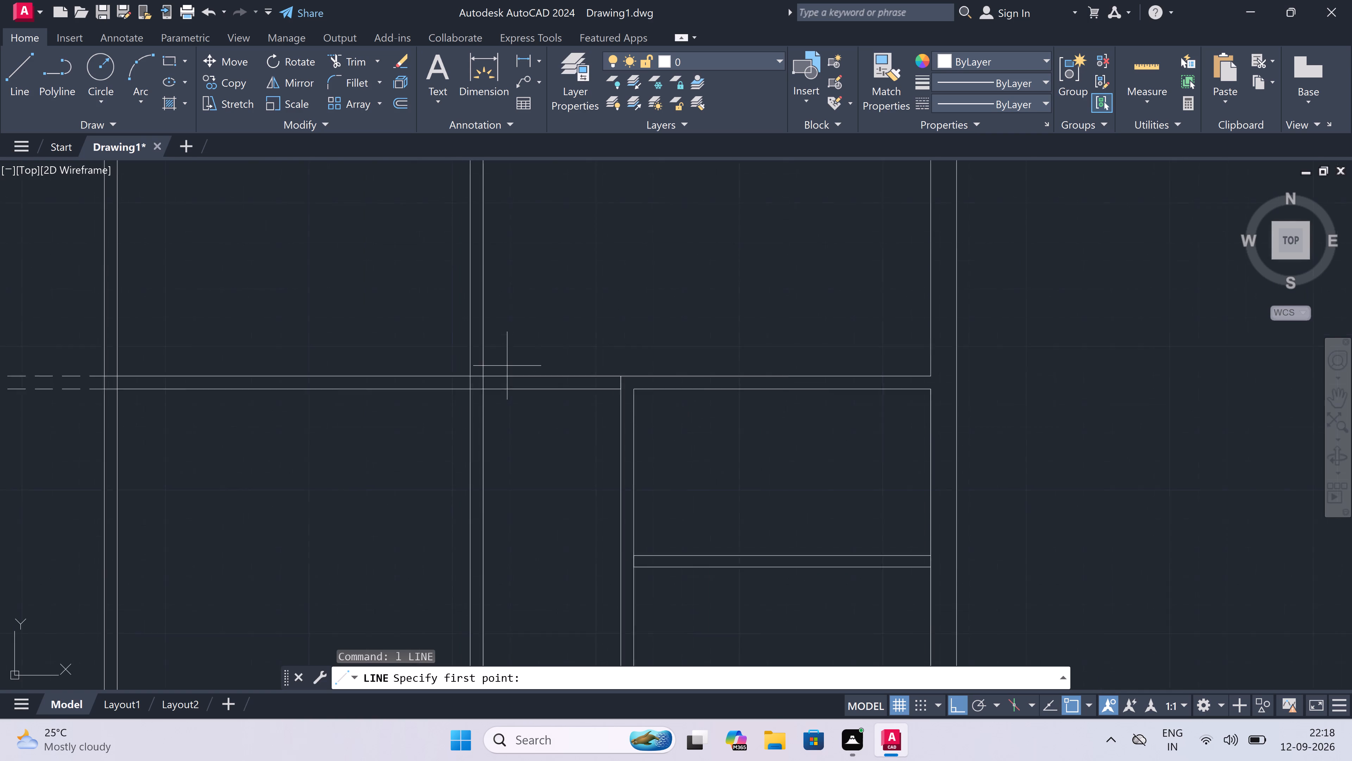
scroll(507, 366, "down", 3)
scroll(507, 364, "up", 3)
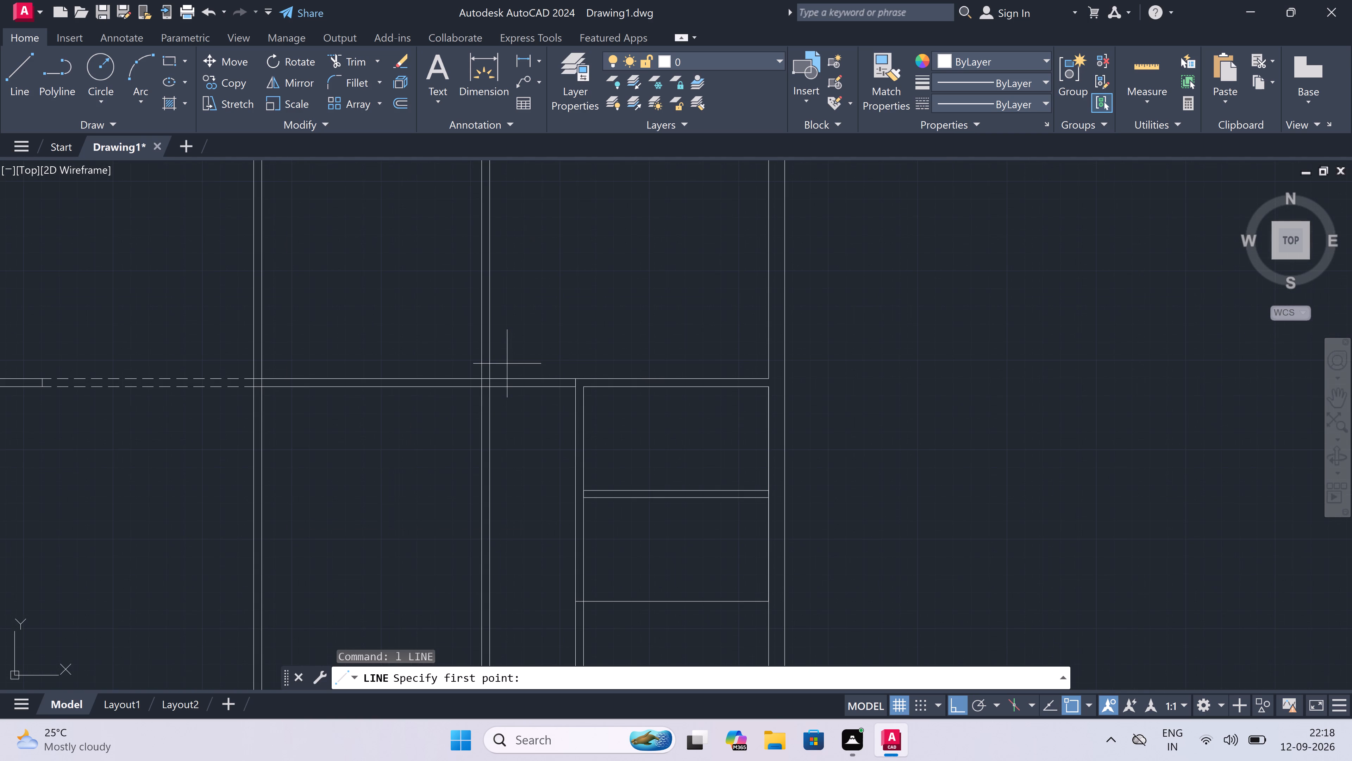
scroll(506, 368, "up", 4)
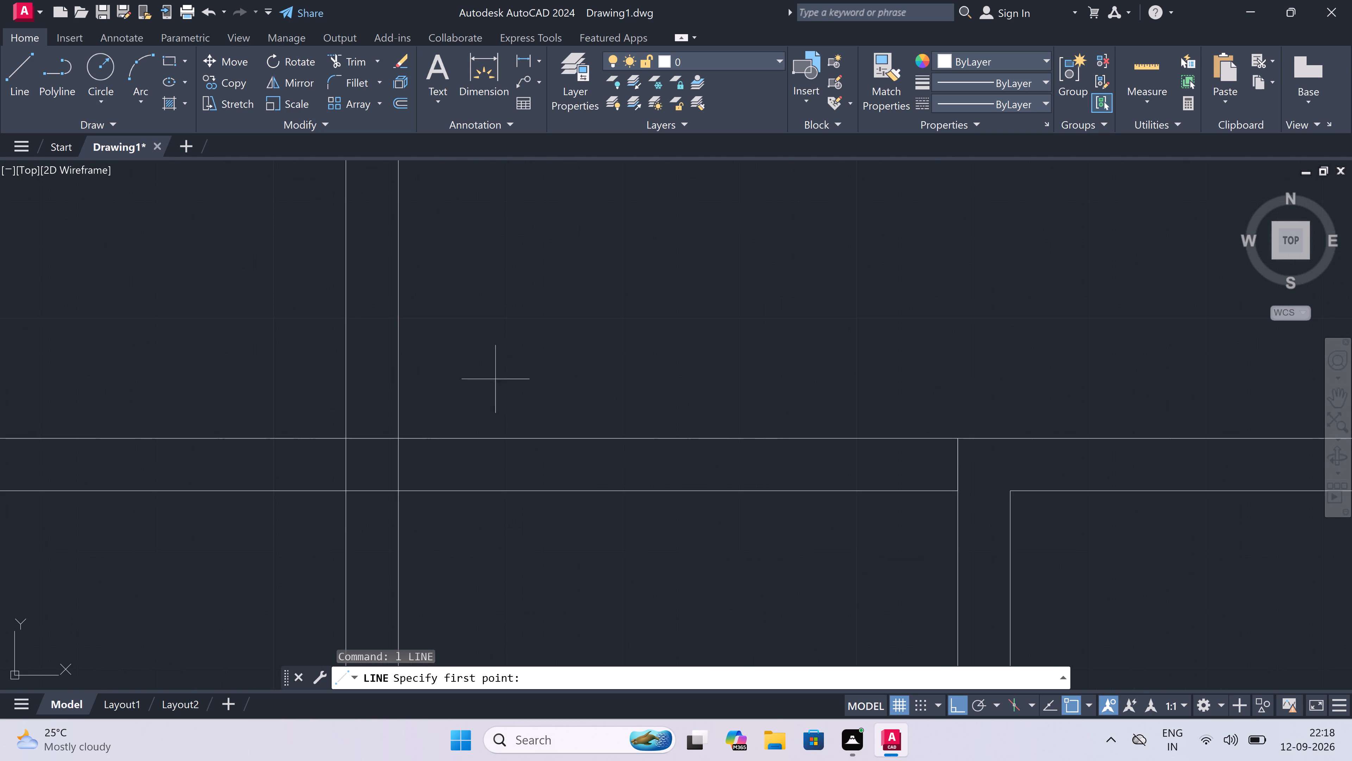
left_click_drag(447, 438, 447, 438)
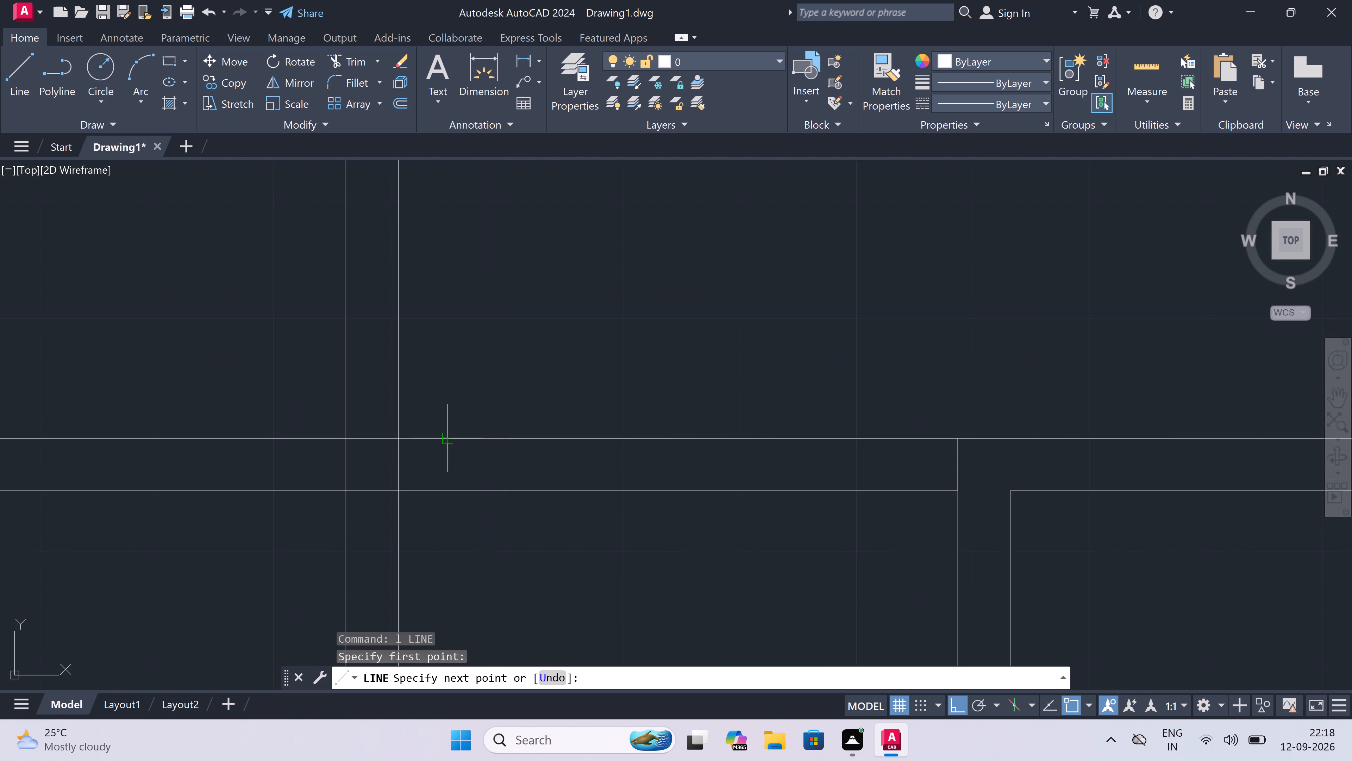
left_click_drag(447, 438, 447, 448)
left_click(447, 489)
key("Escape")
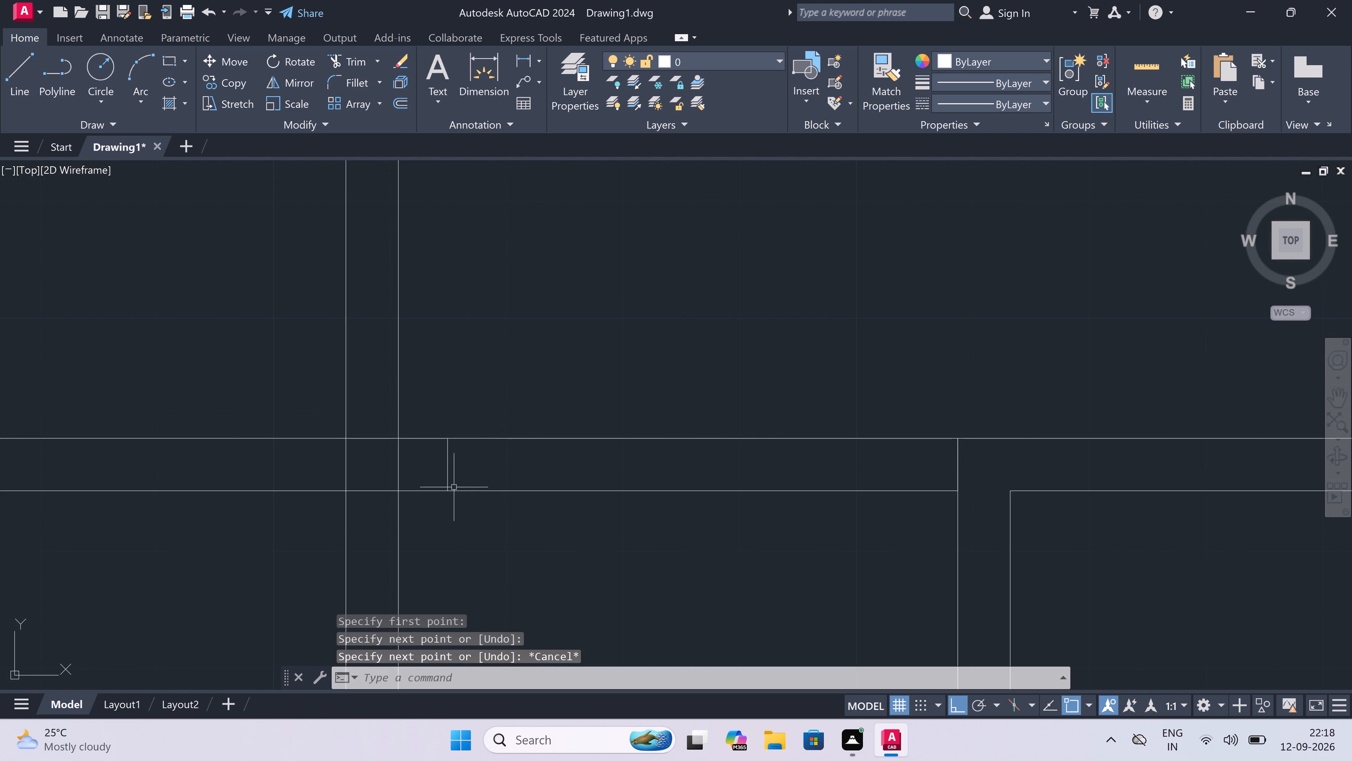
Draw a second short vertical line across the horizontal partition's thickness, just before the lower-right room's vertical partition.
key("space")
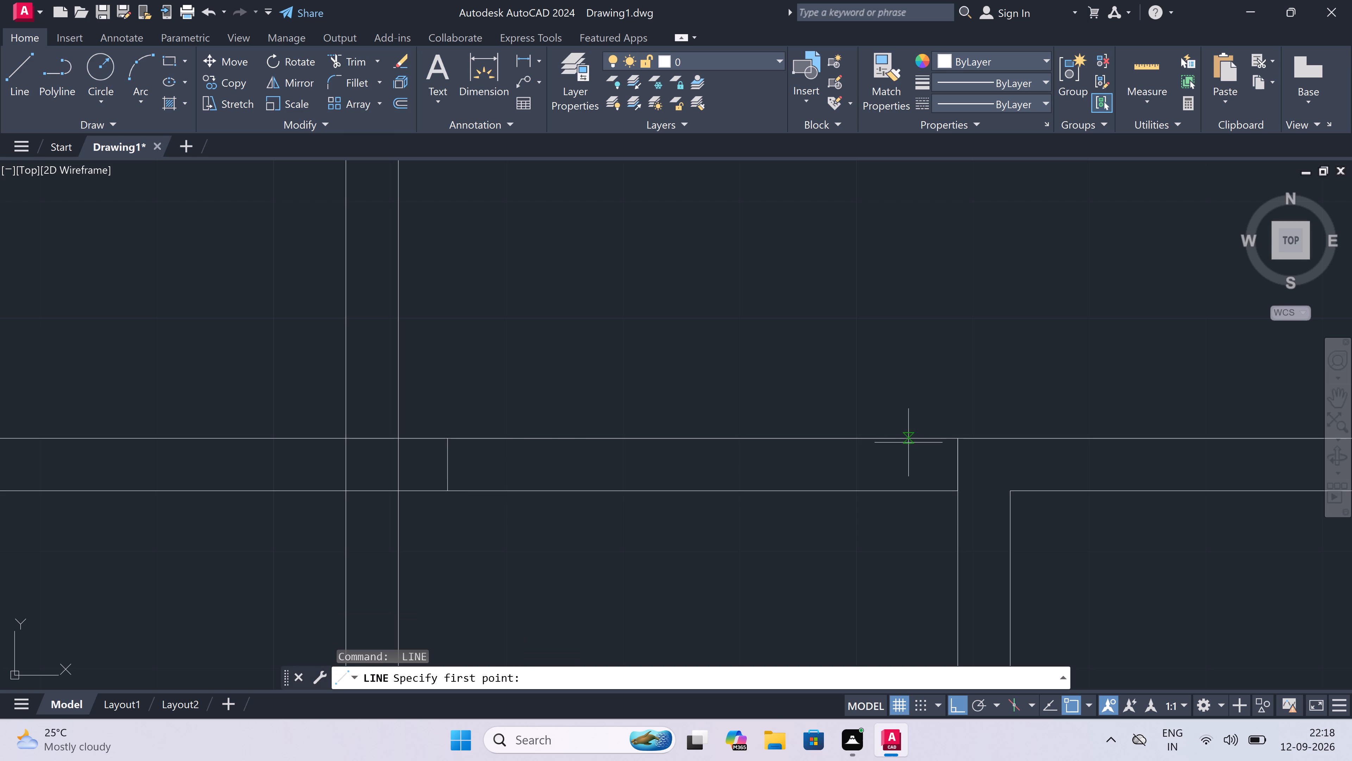
left_click(914, 439)
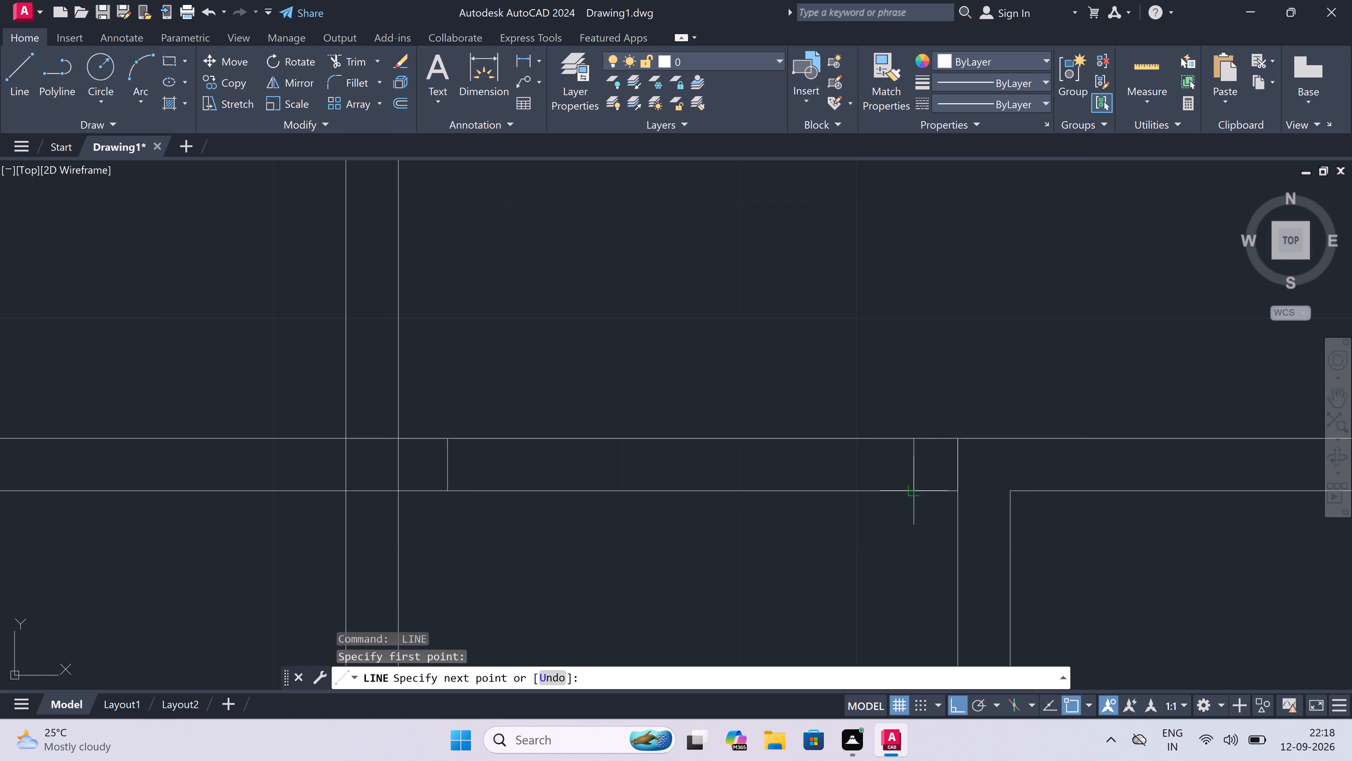
left_click(916, 490)
key("Escape")
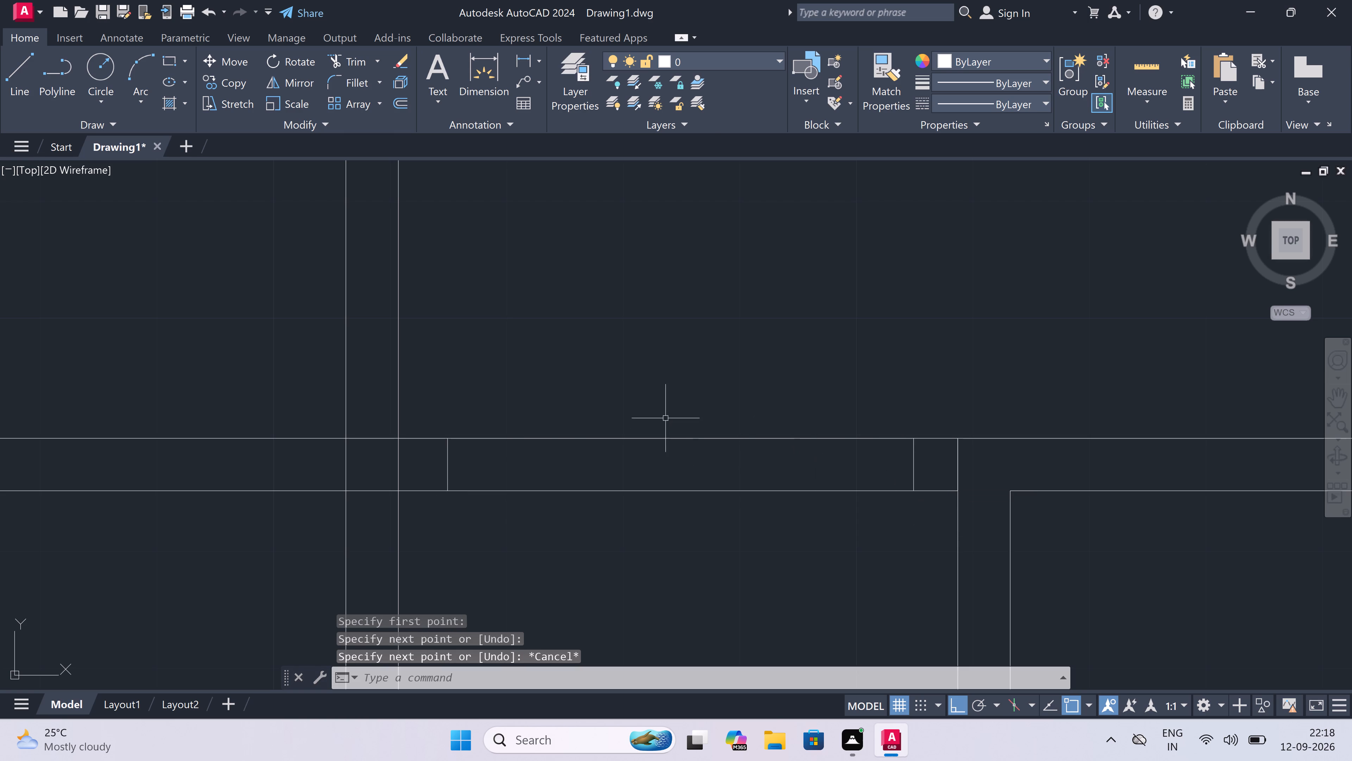
From the midpoint of the opening's first jamb line, draw a 2" line into the opening and a 3' door leaf upward.
key("space")
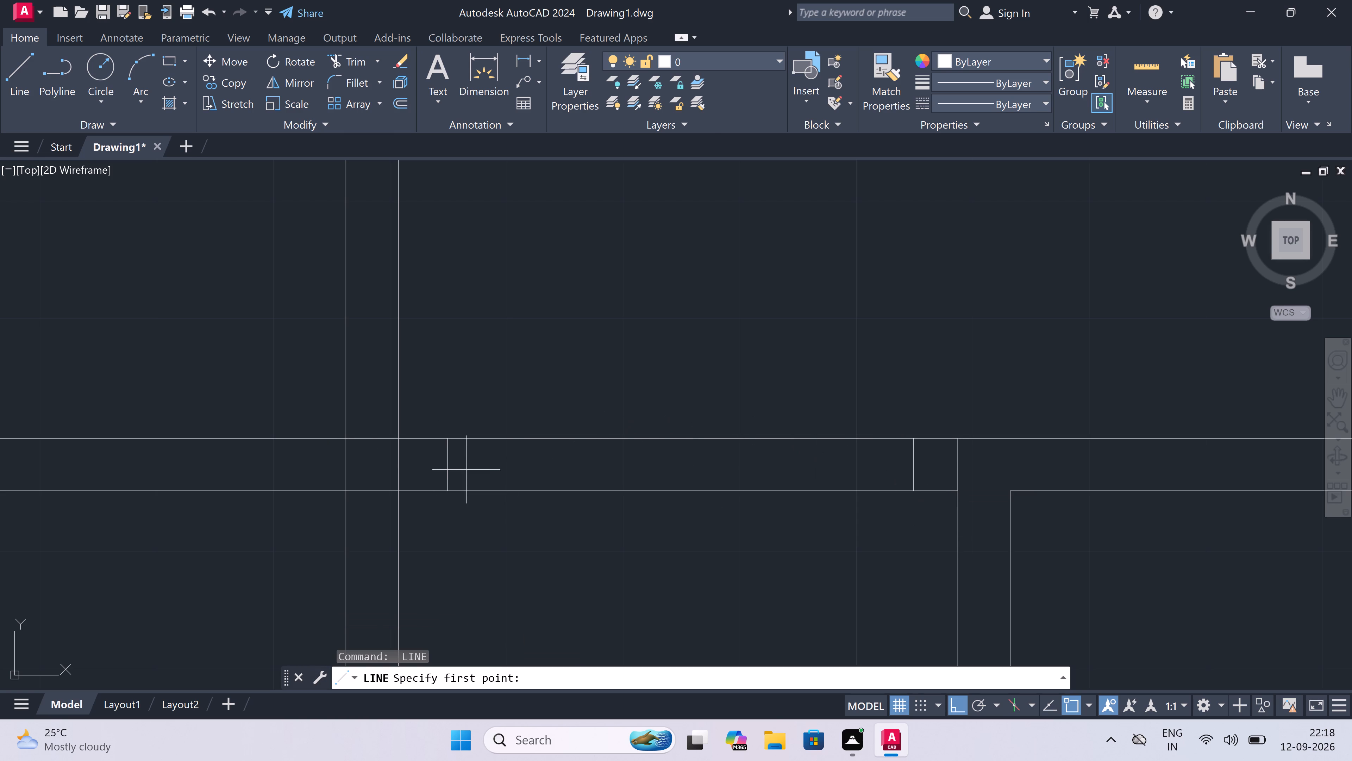
left_click_drag(452, 463, 512, 458)
type("2\"")
key("space")
scroll(548, 420, "down", 3)
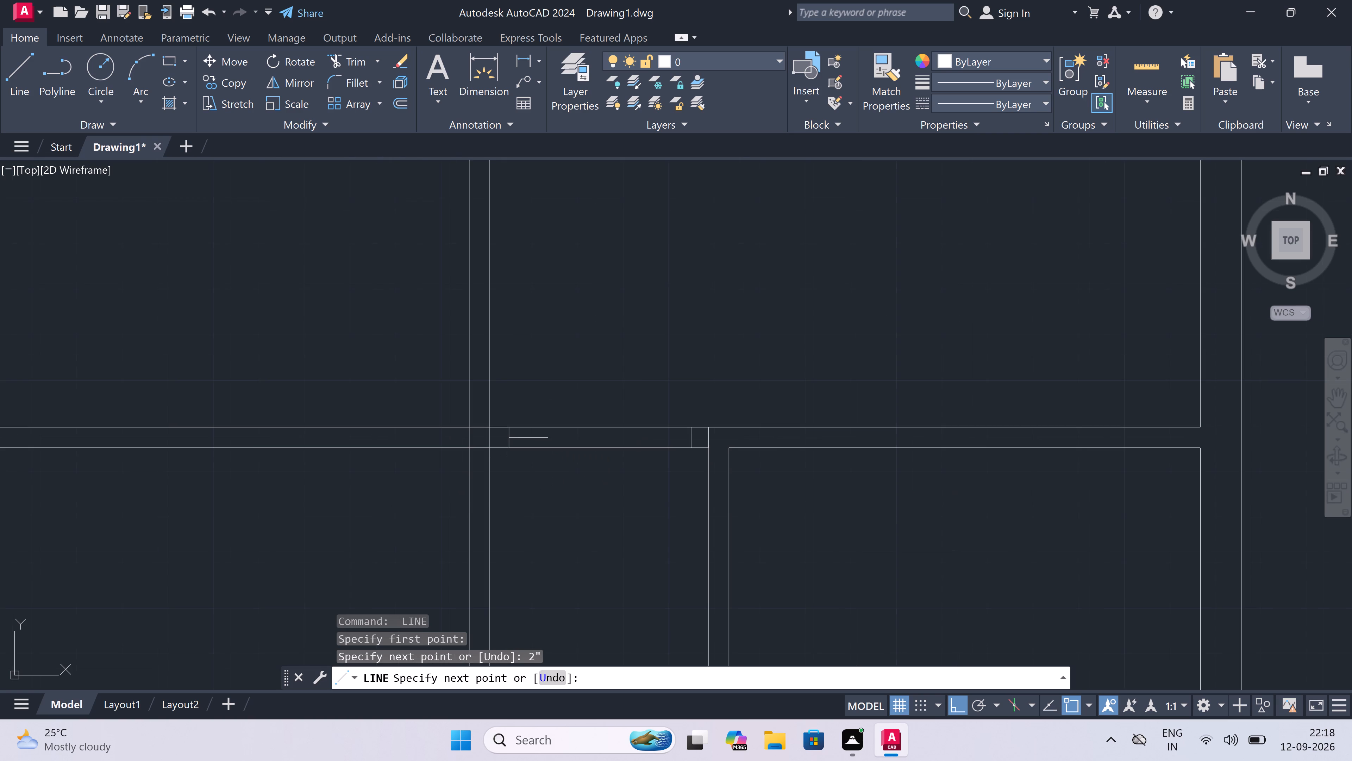
type("3'")
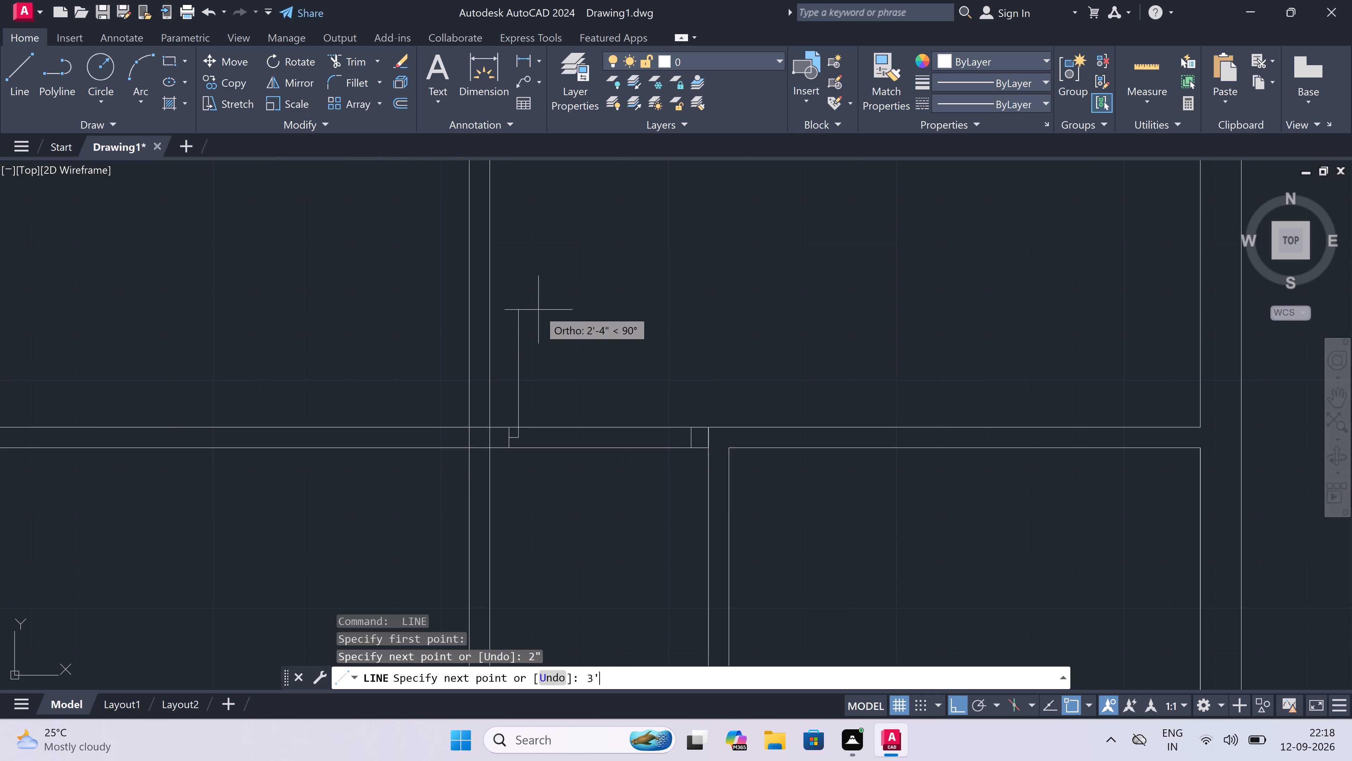
key("space")
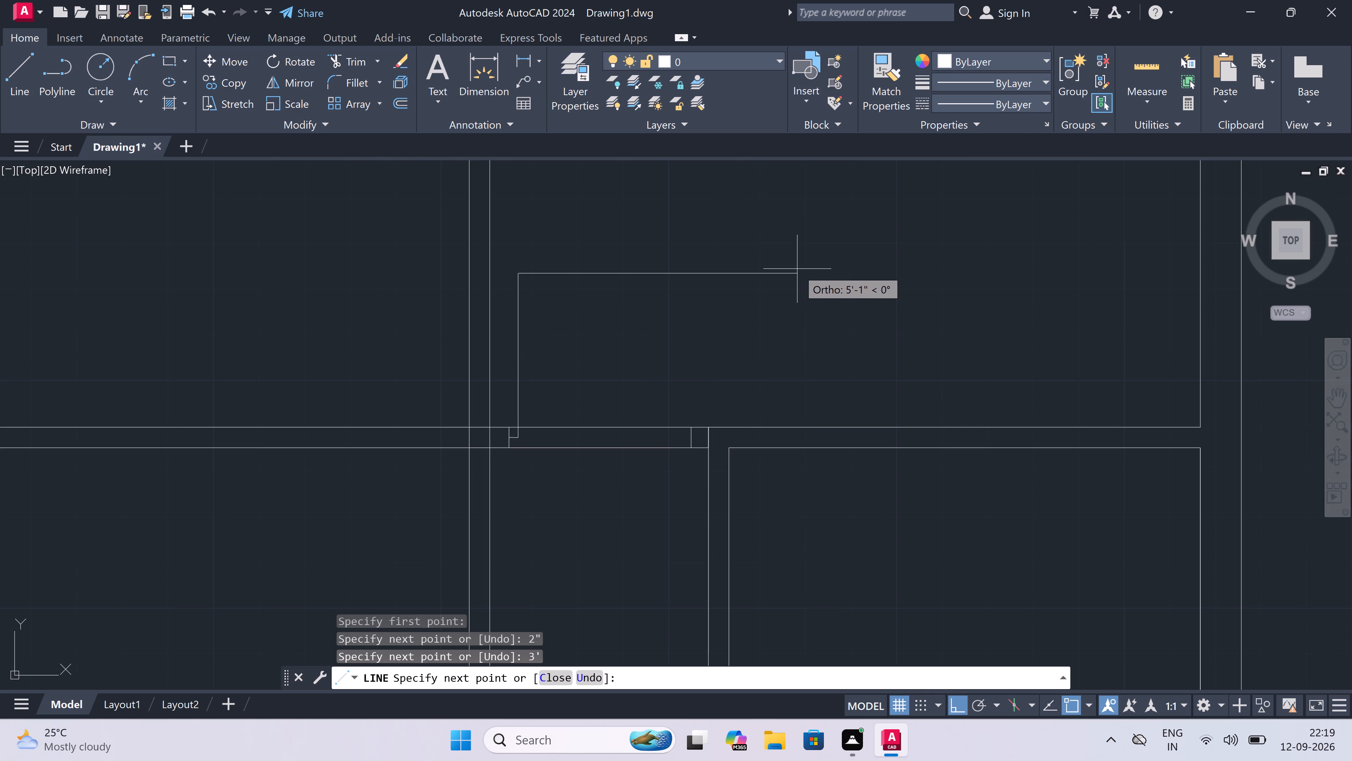
key("Escape")
Draw a 2" line from the midpoint of the opposite jamb line into the door opening.
key("space")
scroll(714, 425, "up", 2)
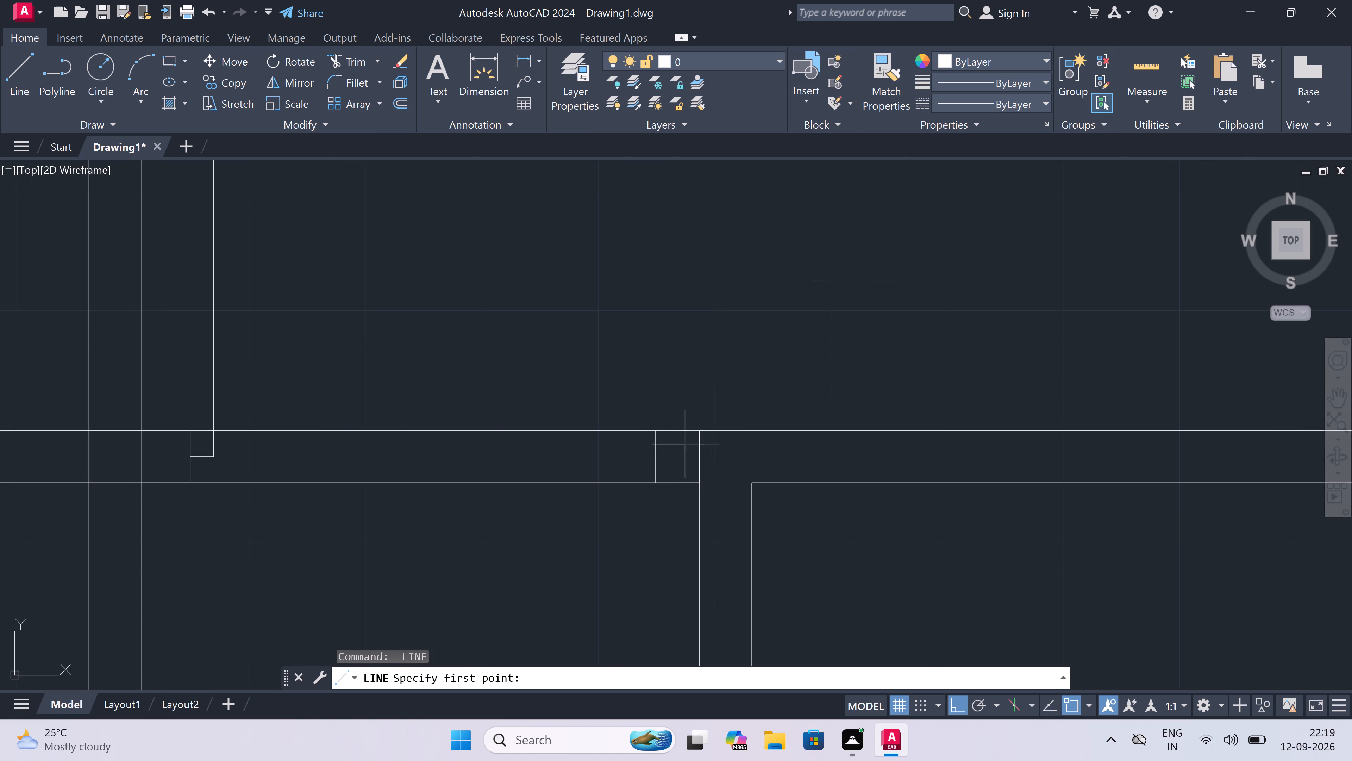
left_click(650, 455)
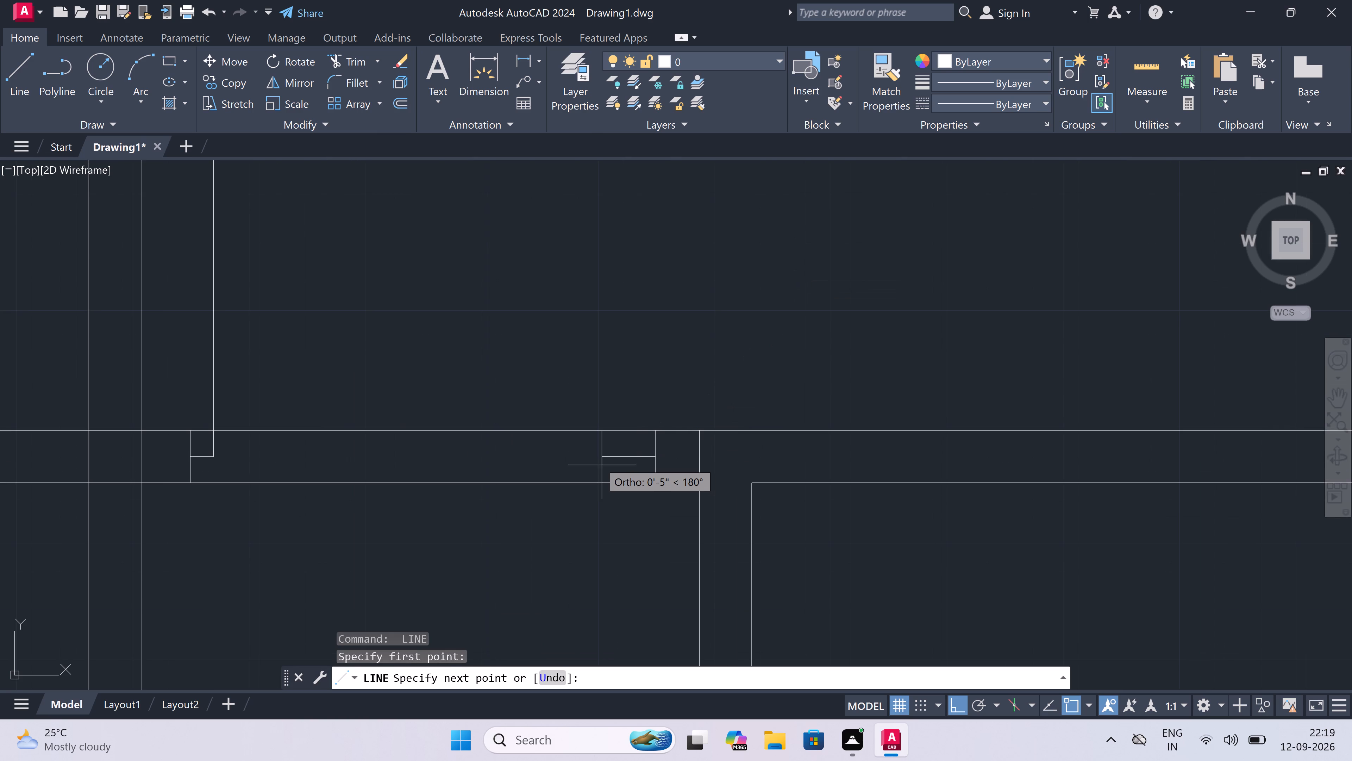
type("2\"")
key("space")
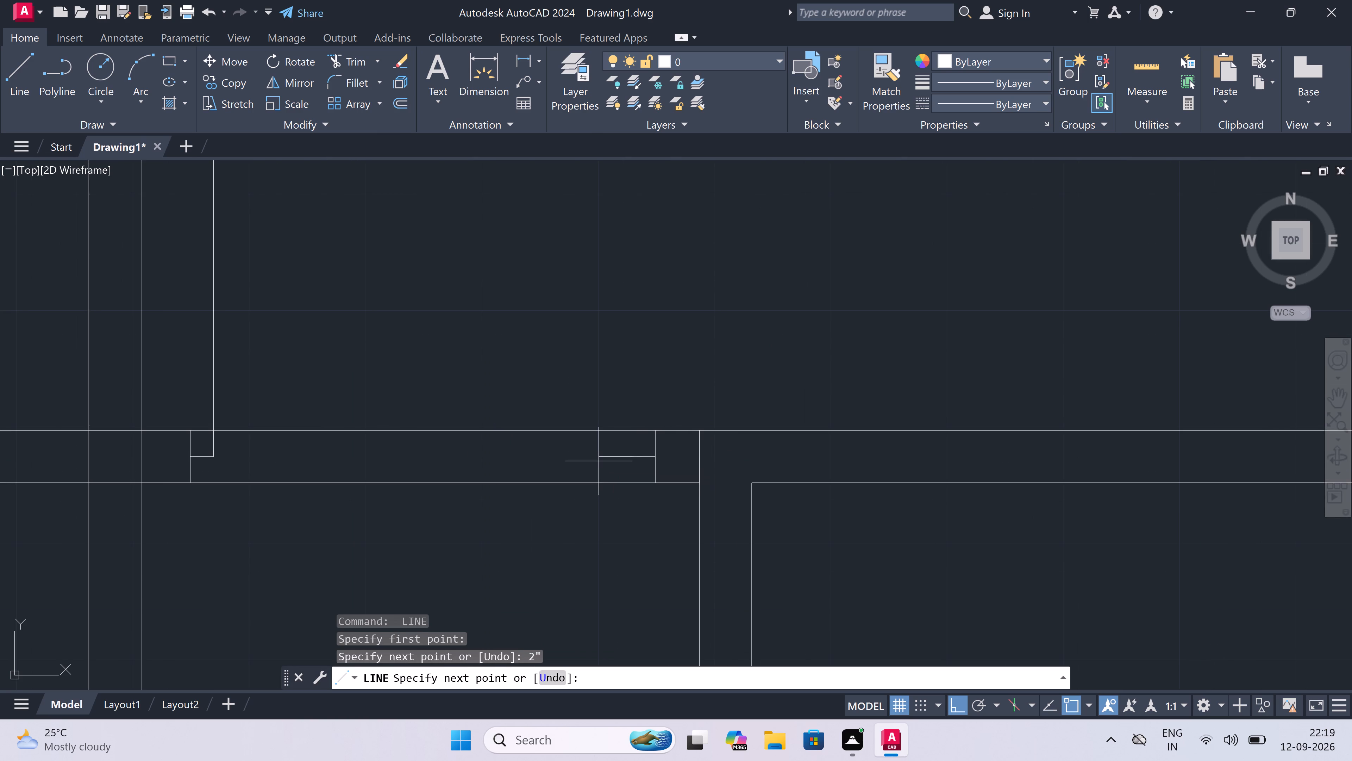
key("Escape")
Draw the door swing as a start-end-direction arc from the leaf's top end to the opposite 2" jamb line, starting horizontally.
left_click(136, 95)
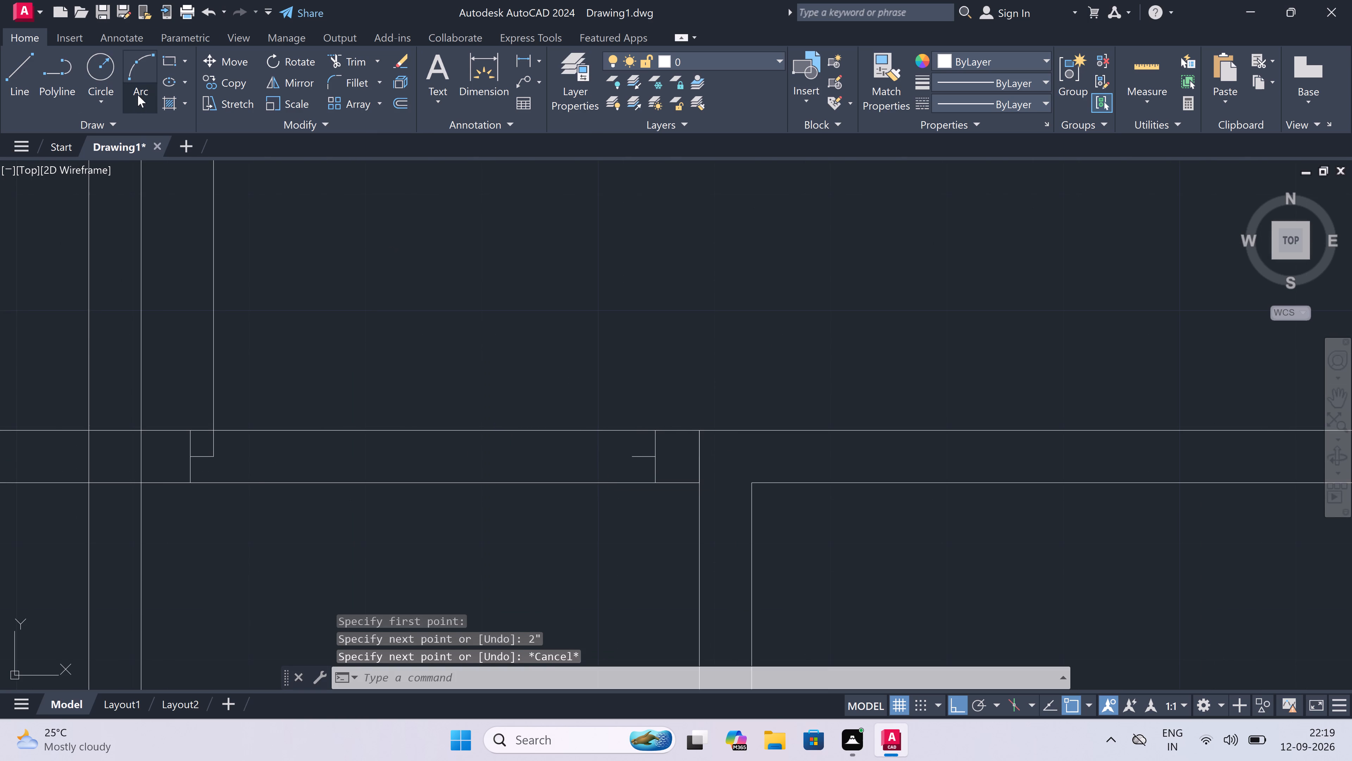
left_click(186, 313)
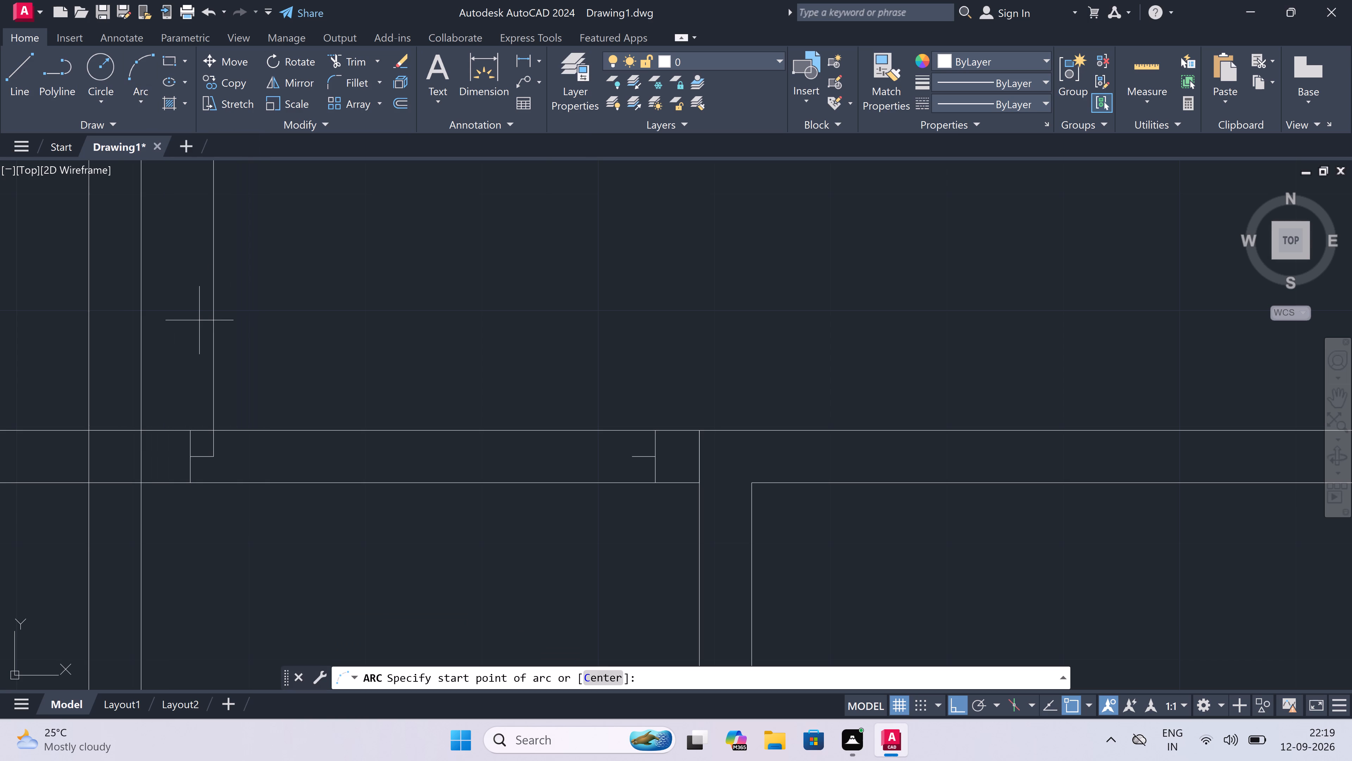
scroll(217, 282, "down", 3)
scroll(209, 235, "up", 3)
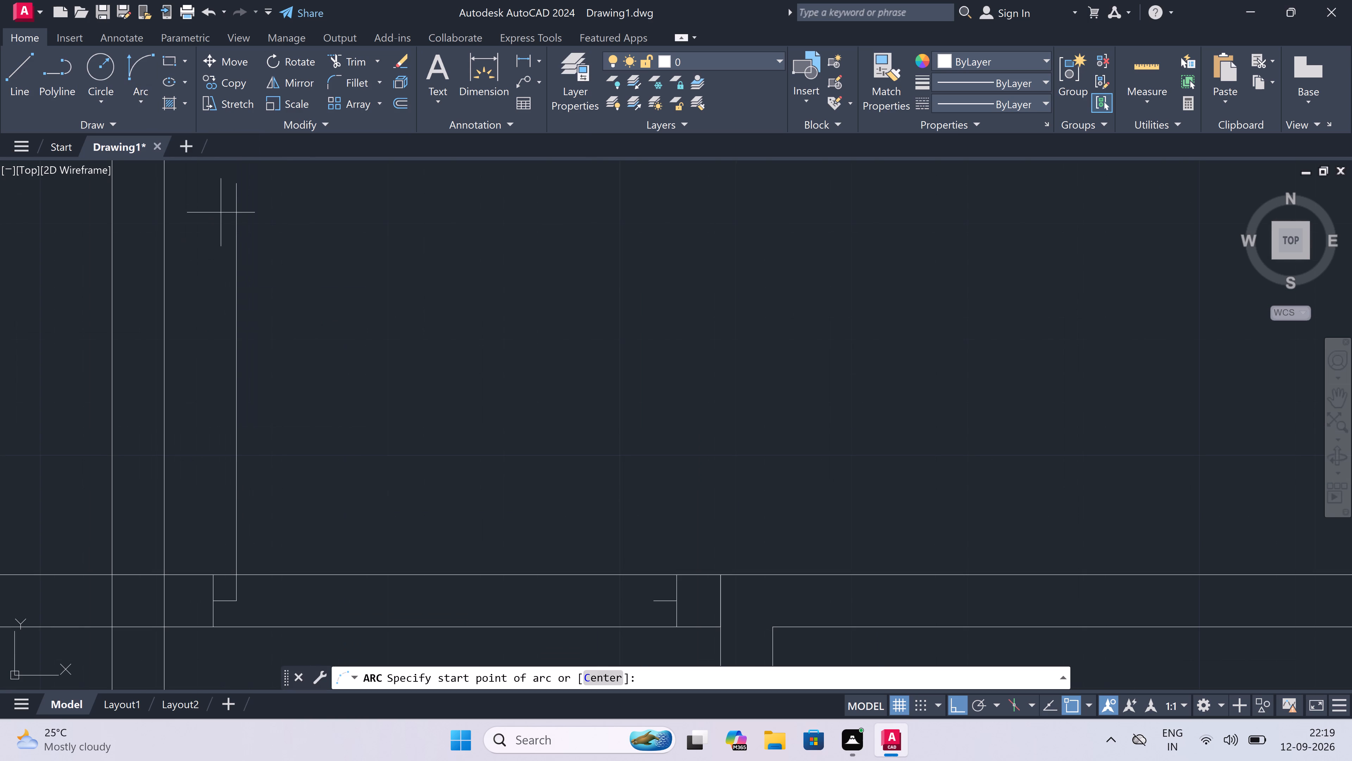
left_click_drag(237, 178, 240, 181)
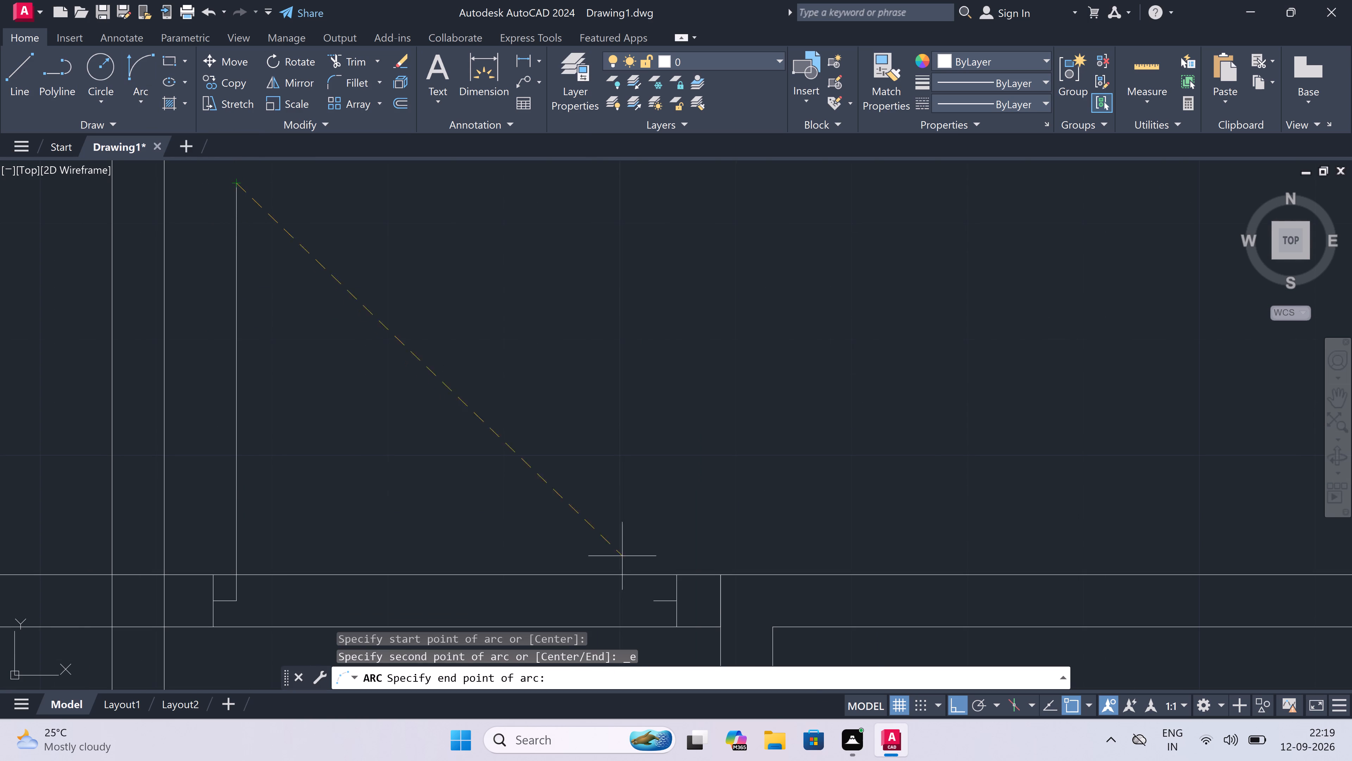
left_click(652, 601)
left_click(713, 492)
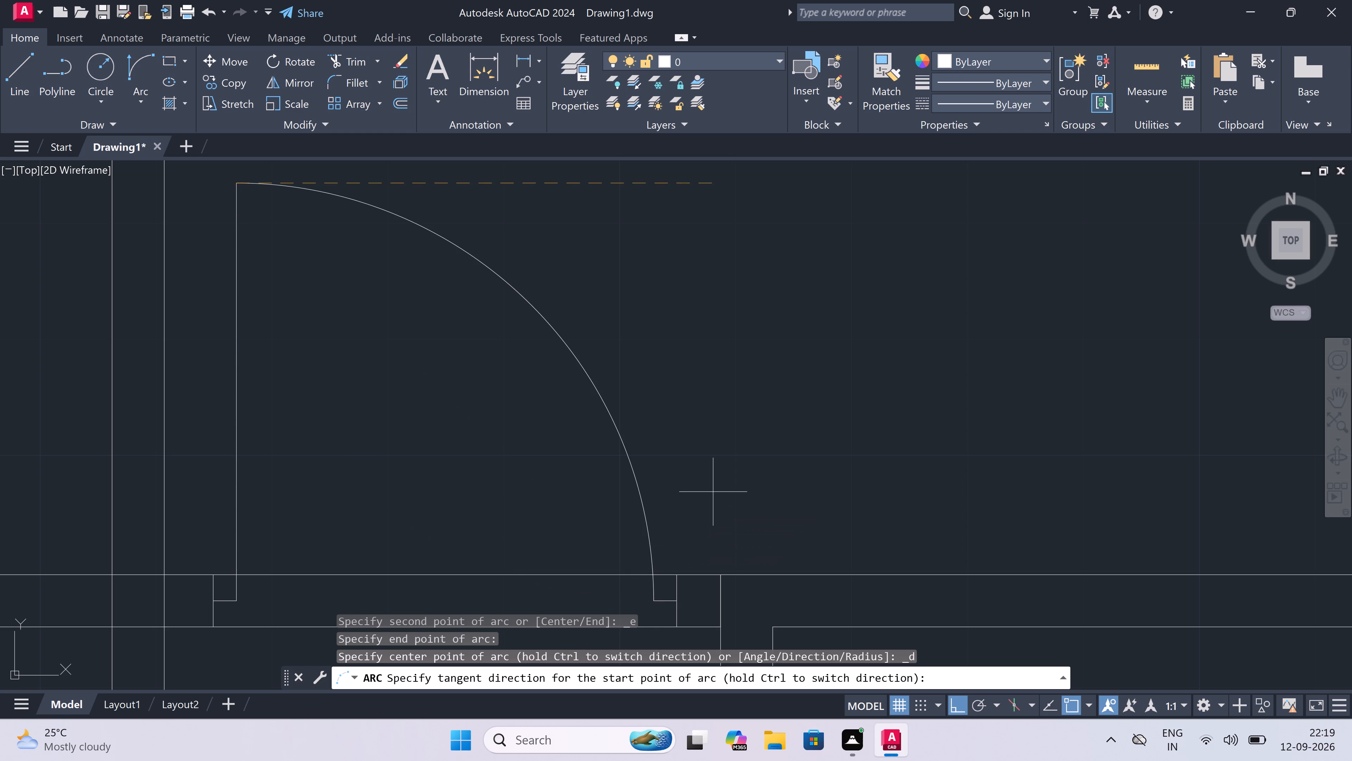
Trim both horizontal partition lines across the clear width of the door opening.
scroll(713, 492, "down", 5)
scroll(661, 512, "up", 3)
scroll(731, 490, "up", 2)
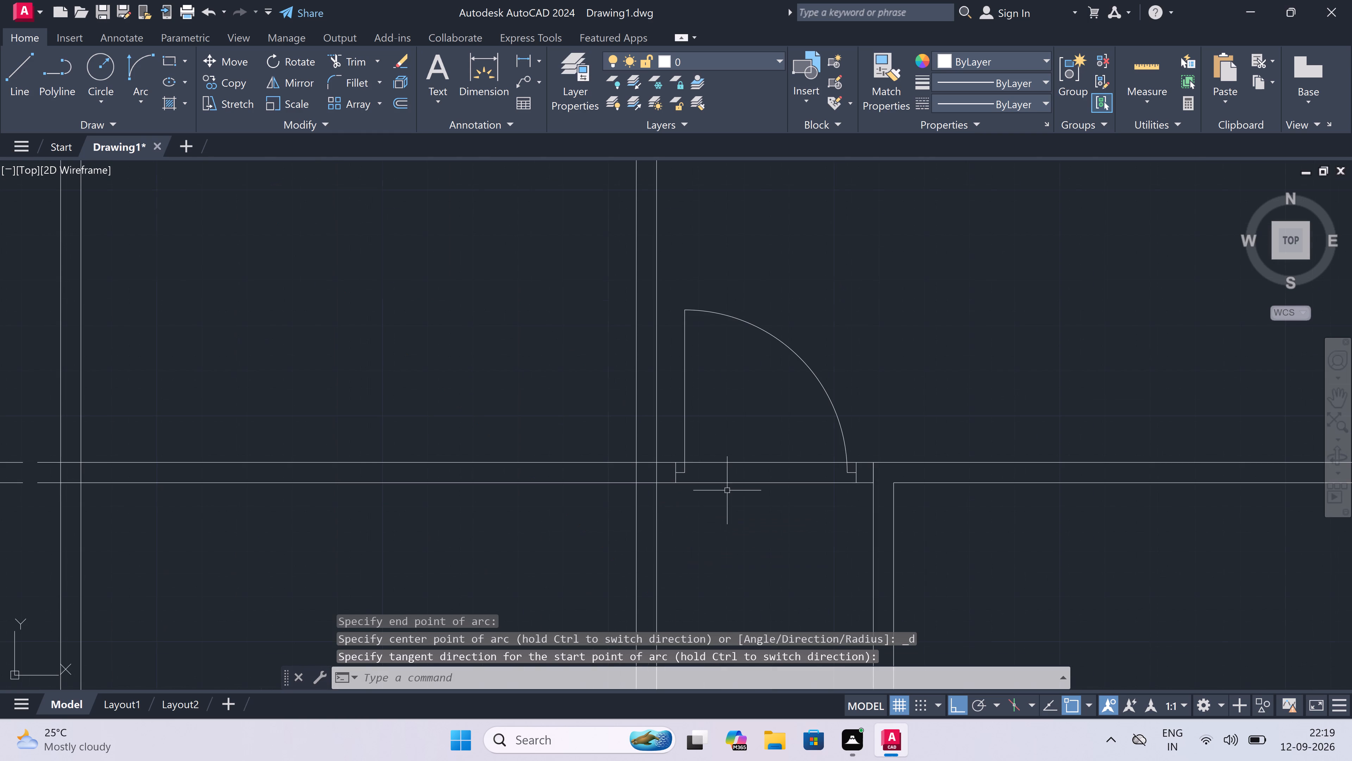
key("t")
key("r")
key("space")
double_click(734, 515)
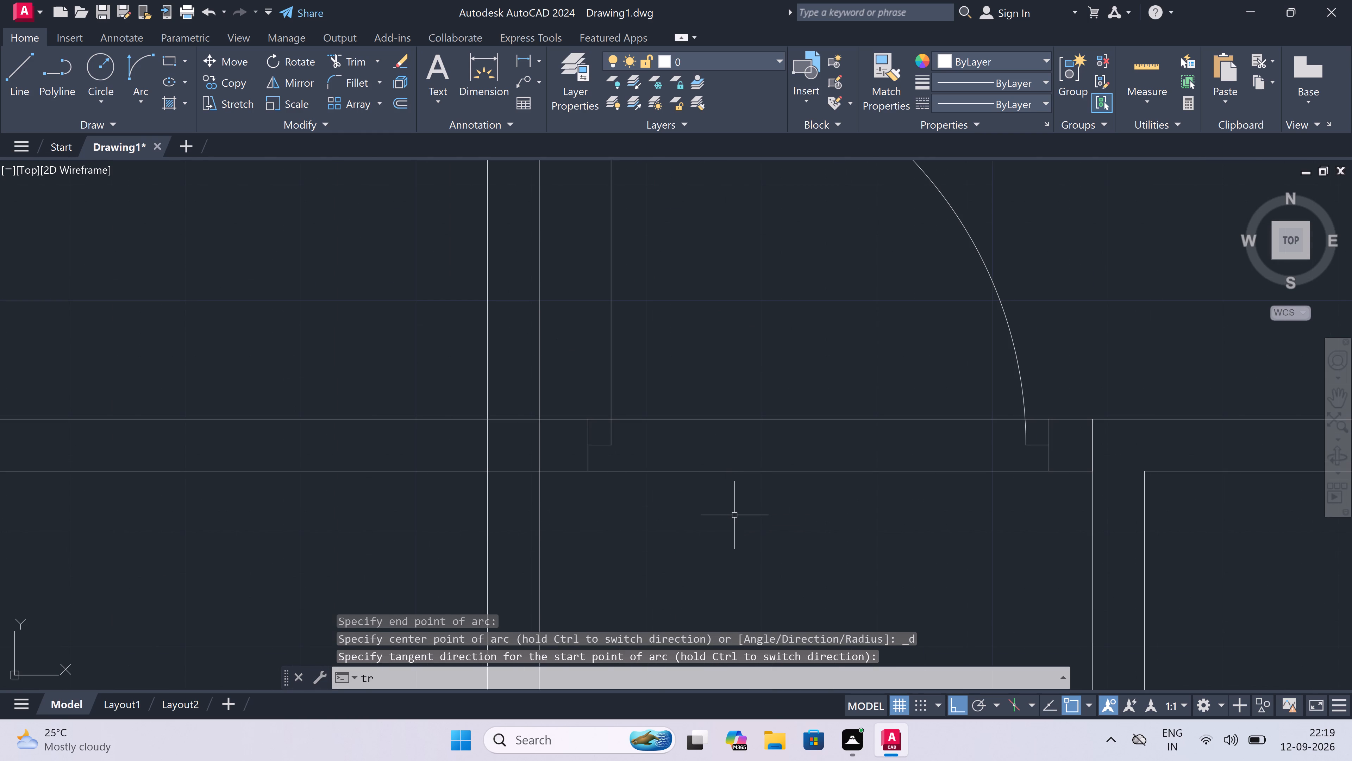
left_click_drag(734, 515, 739, 497)
left_click(753, 401)
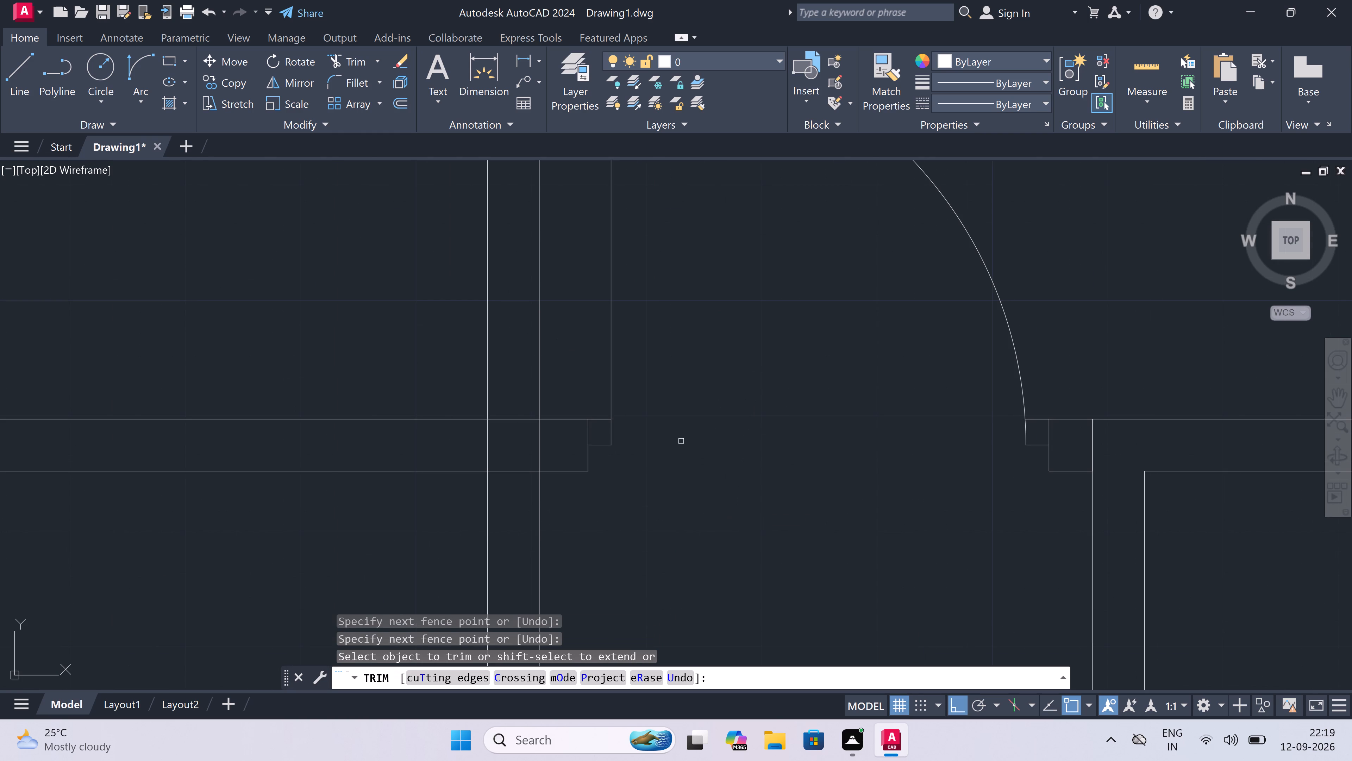
Trim the leftover pieces of the partition's upper line above the 2" stops on both sides of the door opening.
scroll(607, 427, "up", 4)
left_click_drag(601, 427, 600, 418)
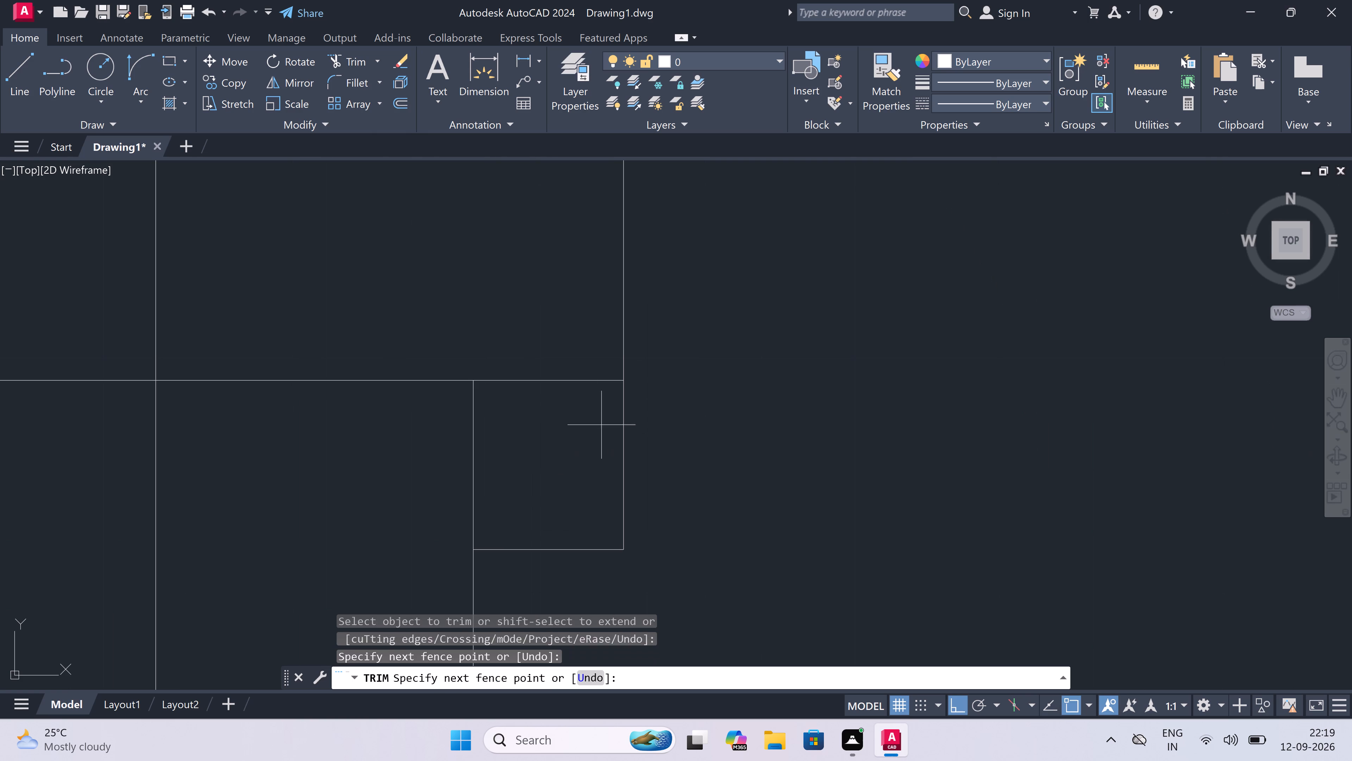
left_click(526, 196)
scroll(526, 199, "down", 8)
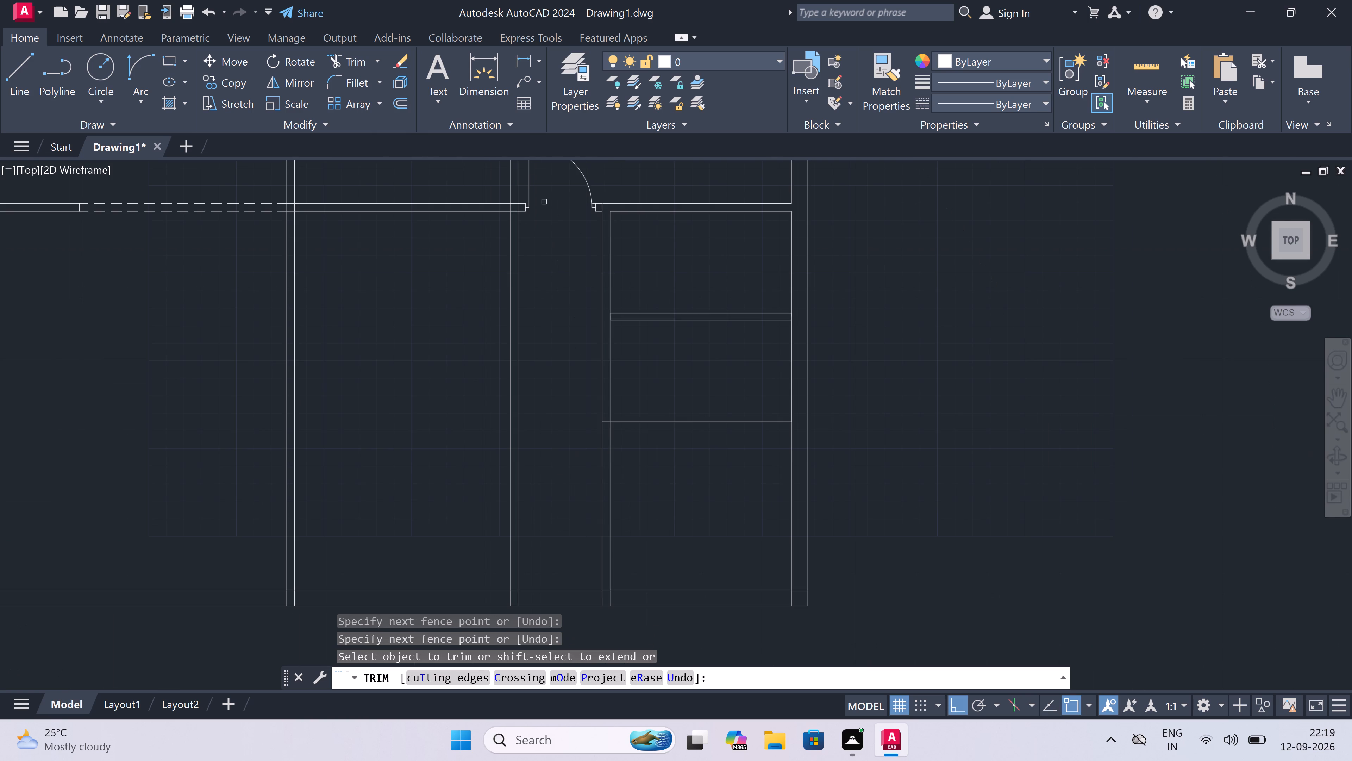
scroll(591, 194, "up", 4)
scroll(591, 228, "up", 4)
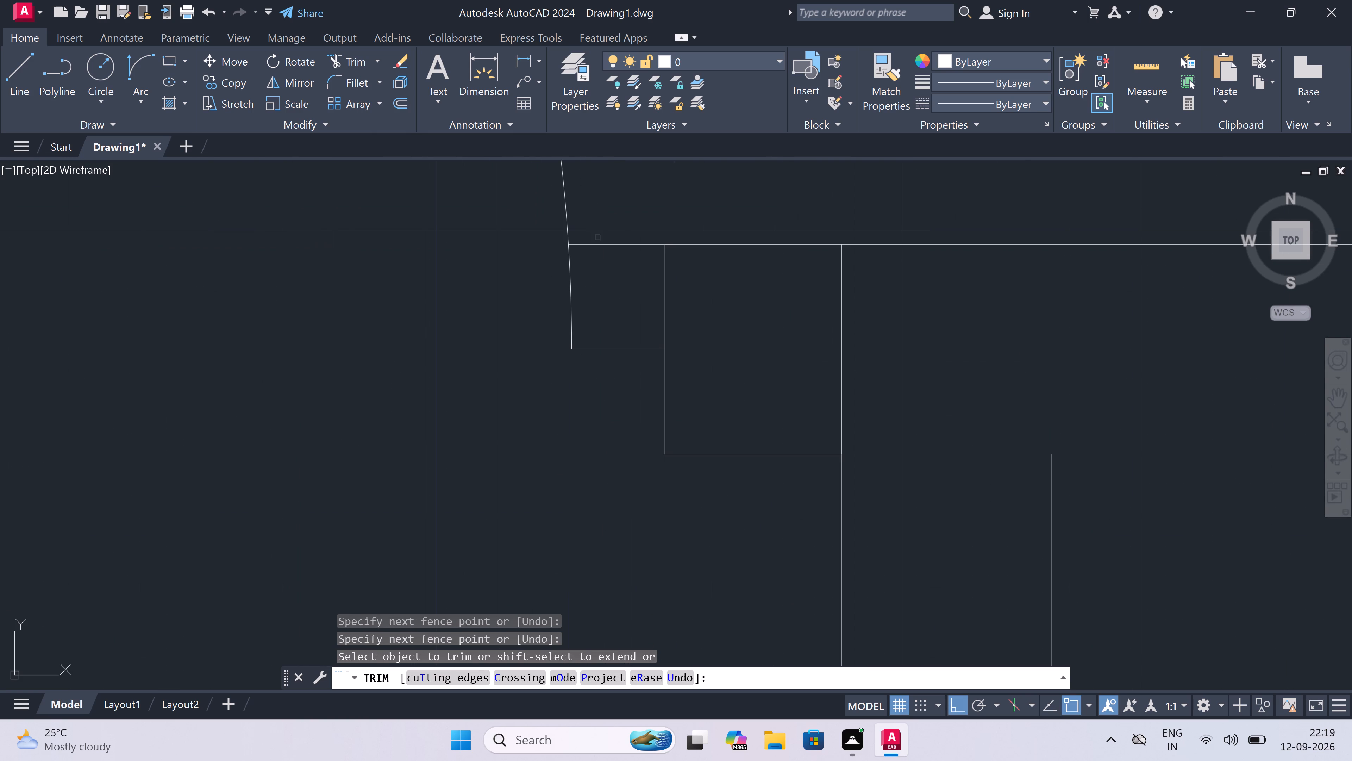
left_click_drag(594, 270, 605, 248)
left_click(628, 214)
left_click(627, 268)
Open the junction beside the door's swing side by trimming the lower-right room's vertical partition edge inside the horizontal partition.
scroll(627, 267, "down", 3)
scroll(649, 281, "up", 3)
left_click_drag(651, 279, 750, 272)
left_click_drag(794, 272, 785, 274)
left_click(716, 279)
left_click(797, 271)
Open the crossing beside the door's hinge side by trimming the vertical and horizontal partition lines inside the junction.
scroll(797, 269, "down", 6)
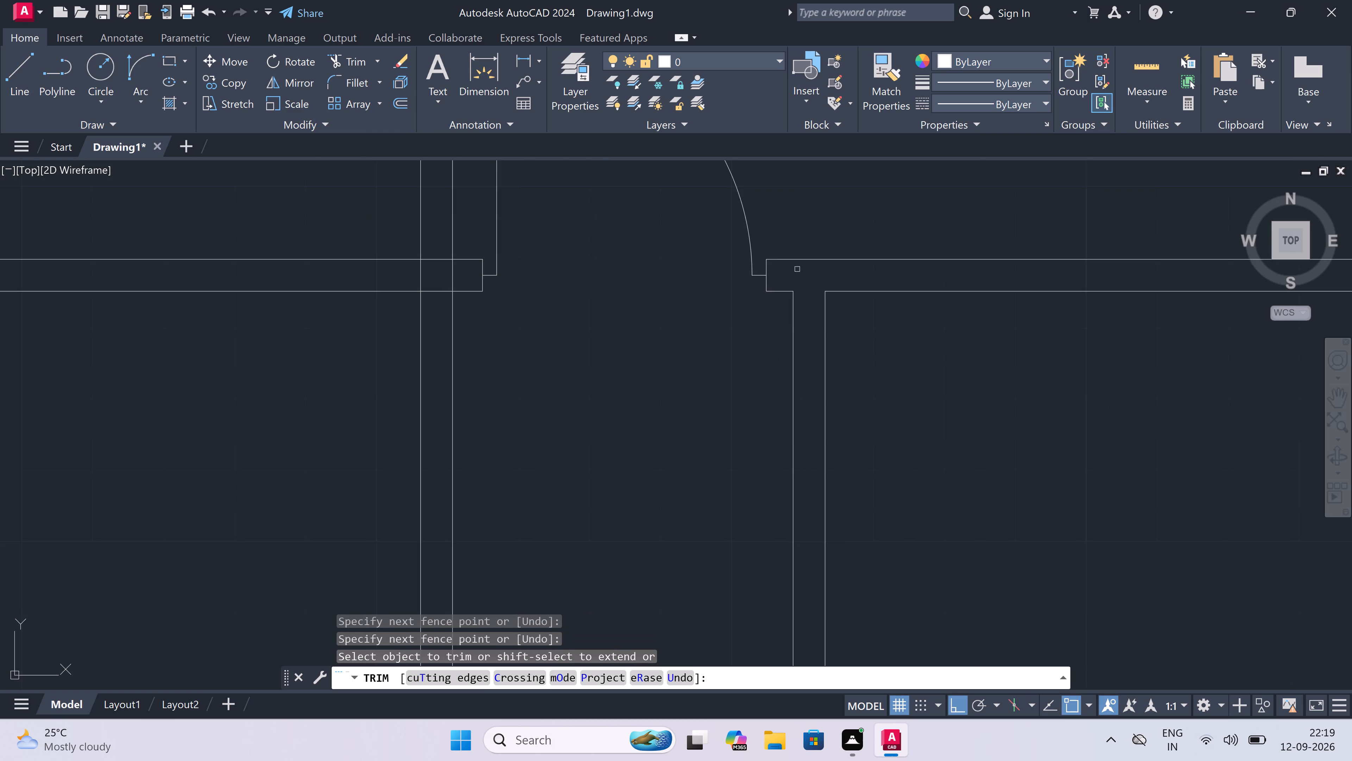
scroll(797, 269, "down", 2)
scroll(631, 256, "up", 4)
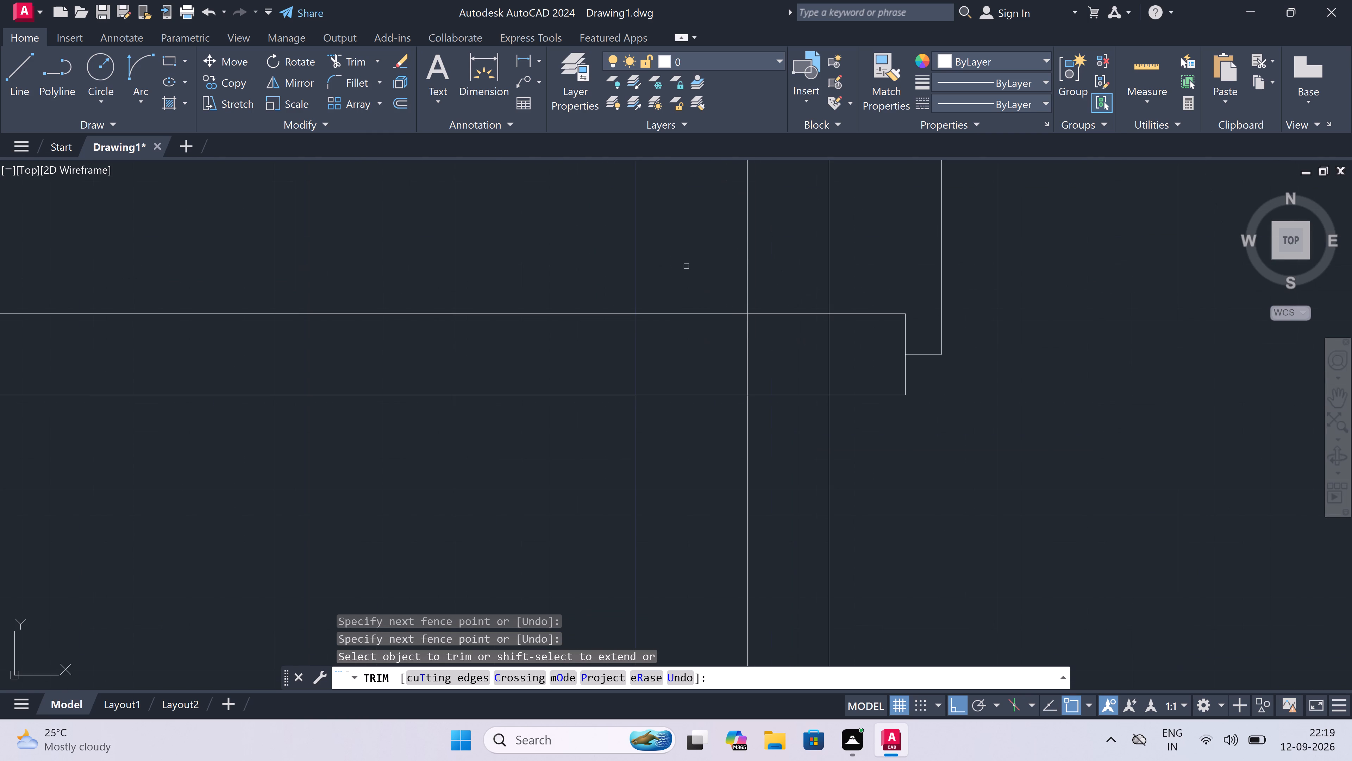
left_click_drag(848, 354, 840, 352)
left_click(658, 349)
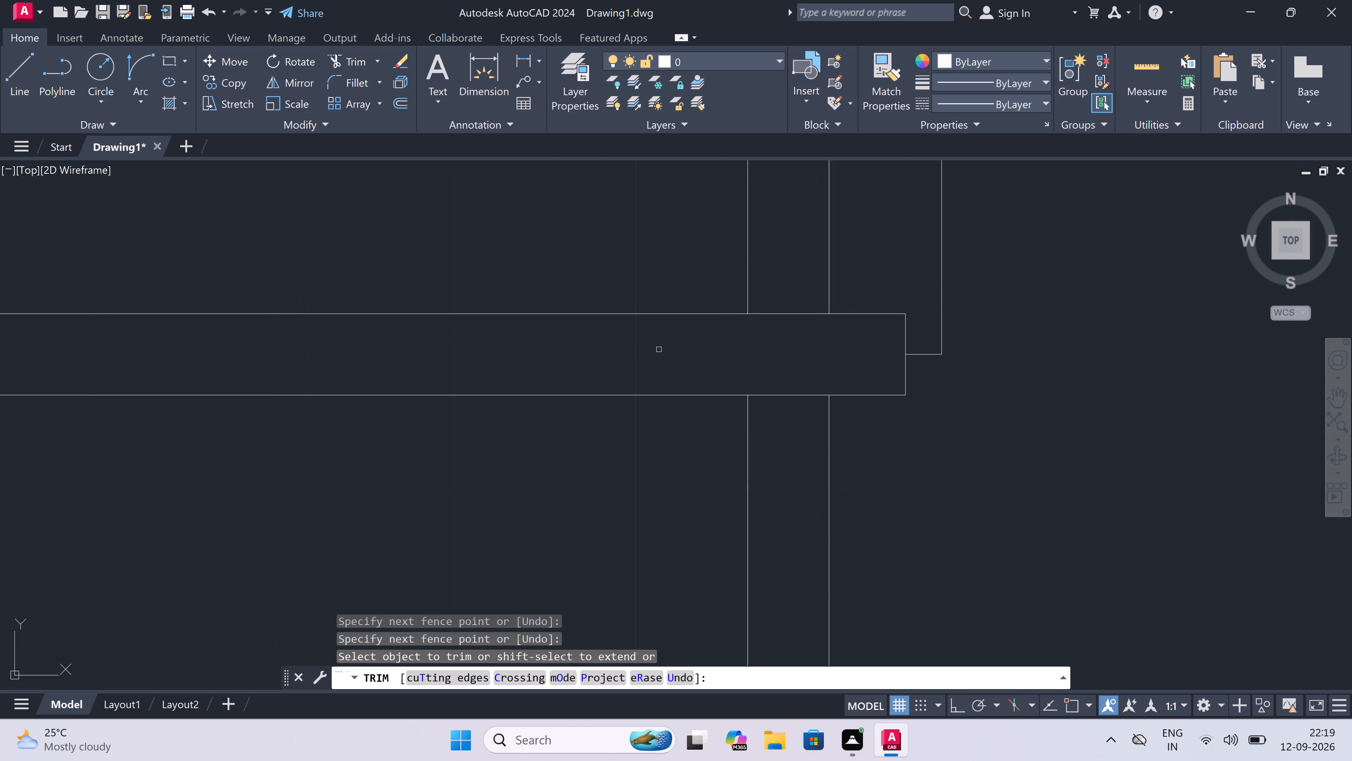
left_click(747, 359)
left_click(779, 296)
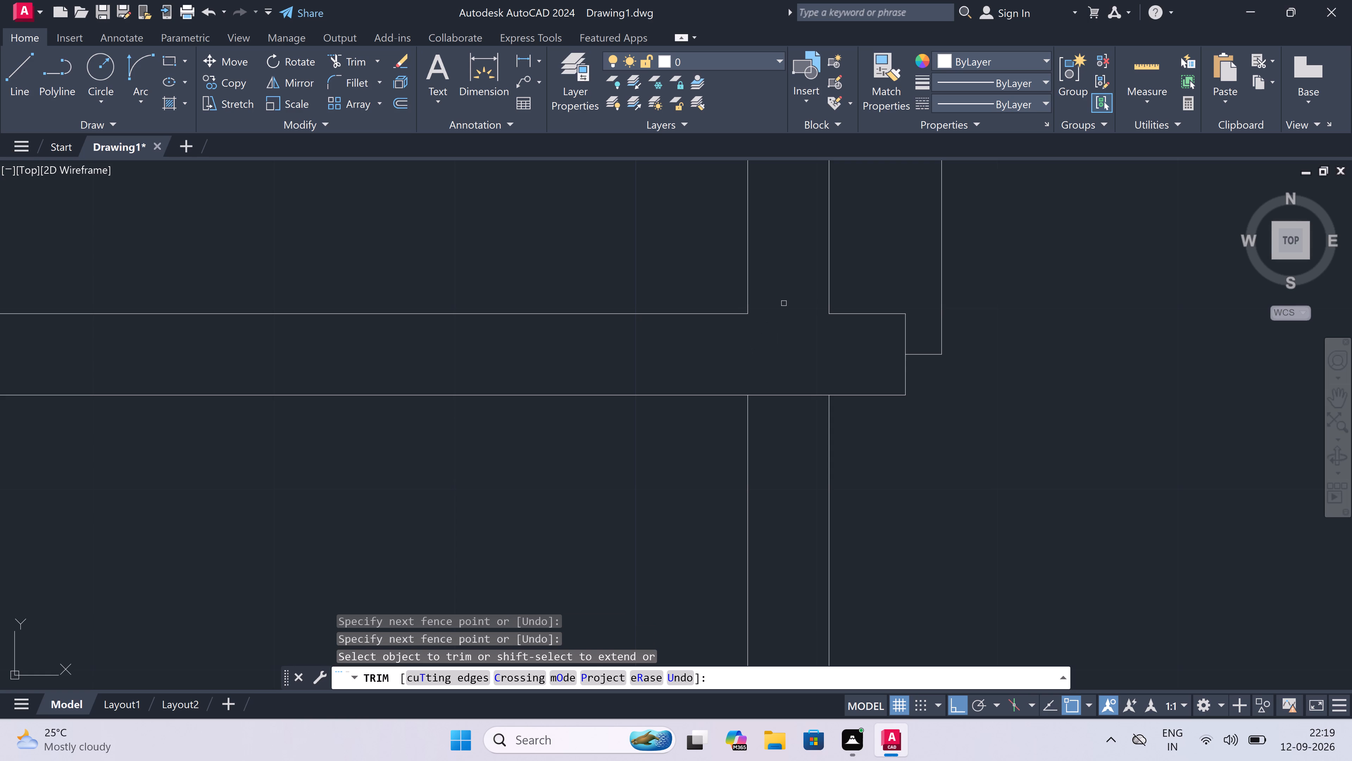
left_click_drag(799, 407, 798, 371)
left_click(798, 343)
scroll(799, 344, "down", 4)
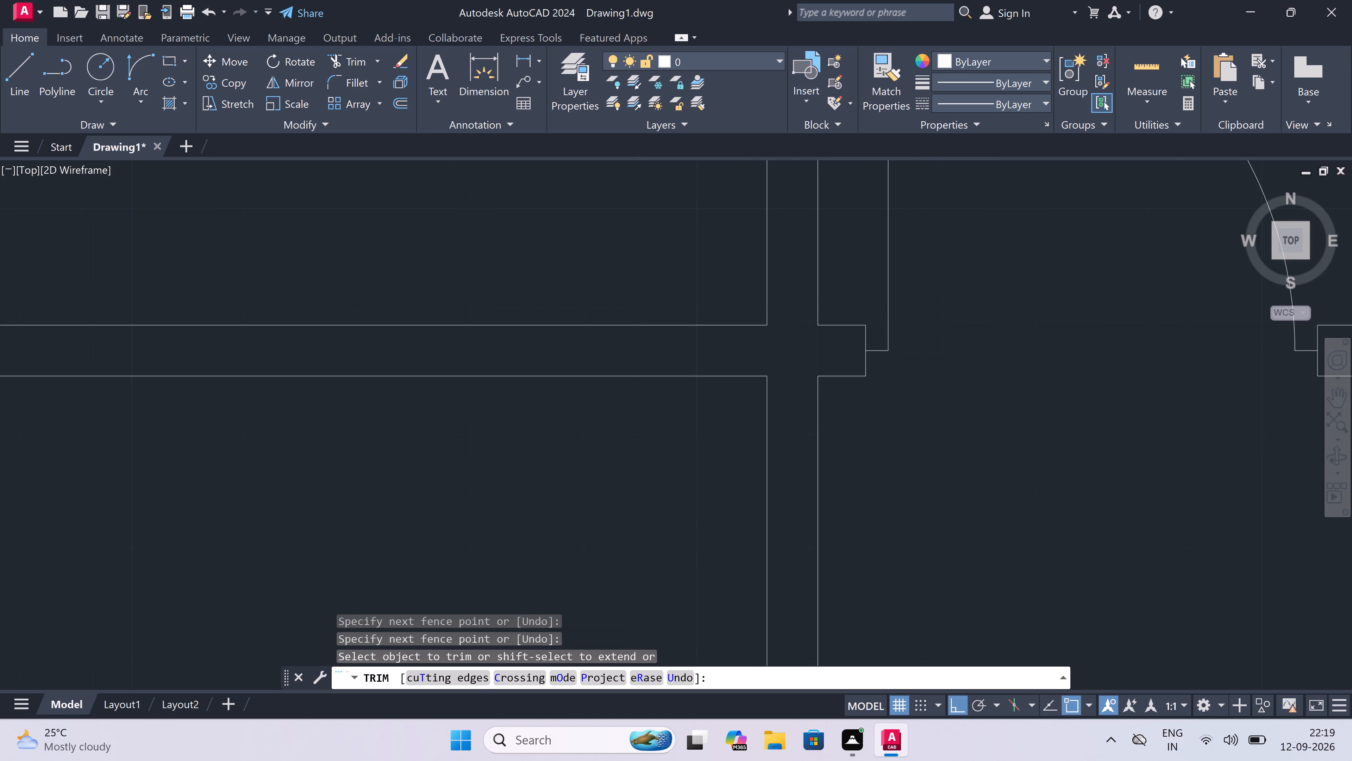
scroll(799, 344, "down", 2)
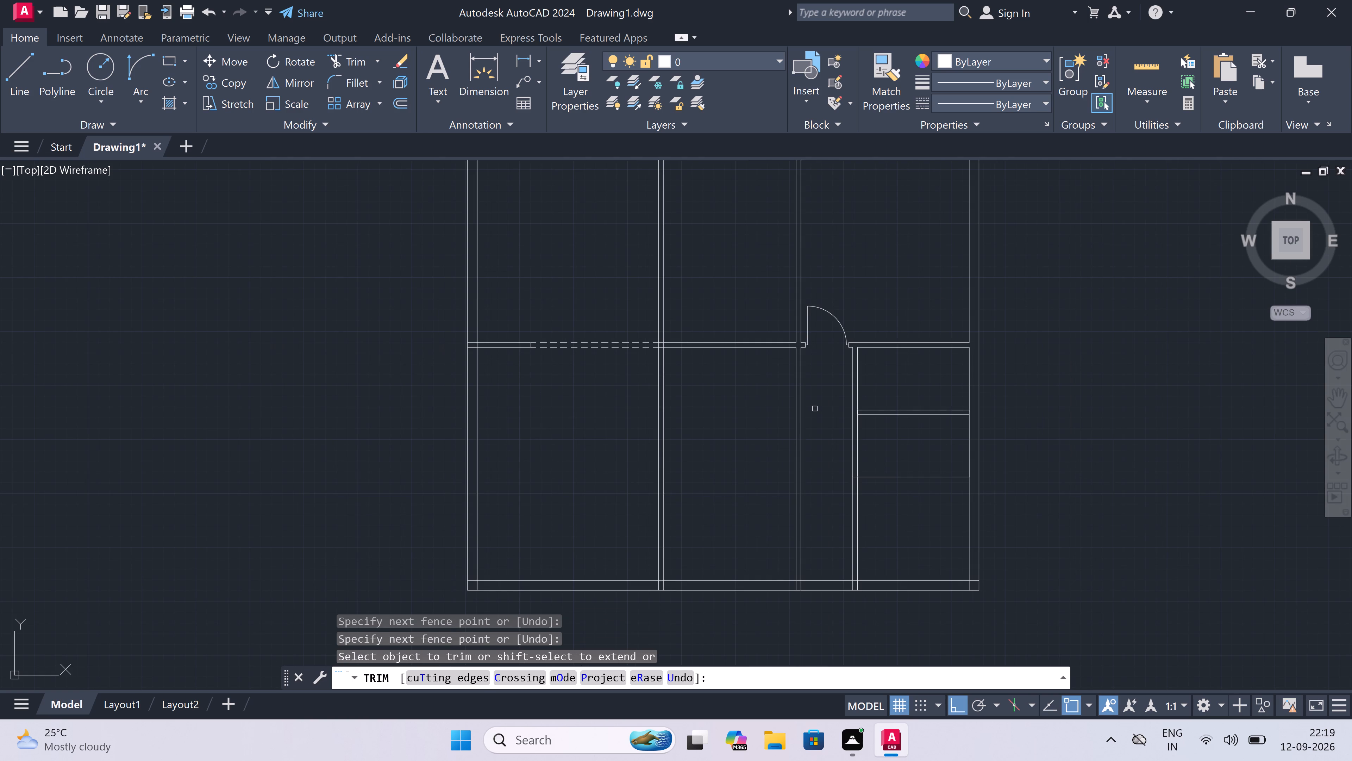
key("Escape")
Offset the single horizontal line dividing the lower-right room's lower part by 4.5" downward to form a partition.
scroll(839, 451, "up", 1)
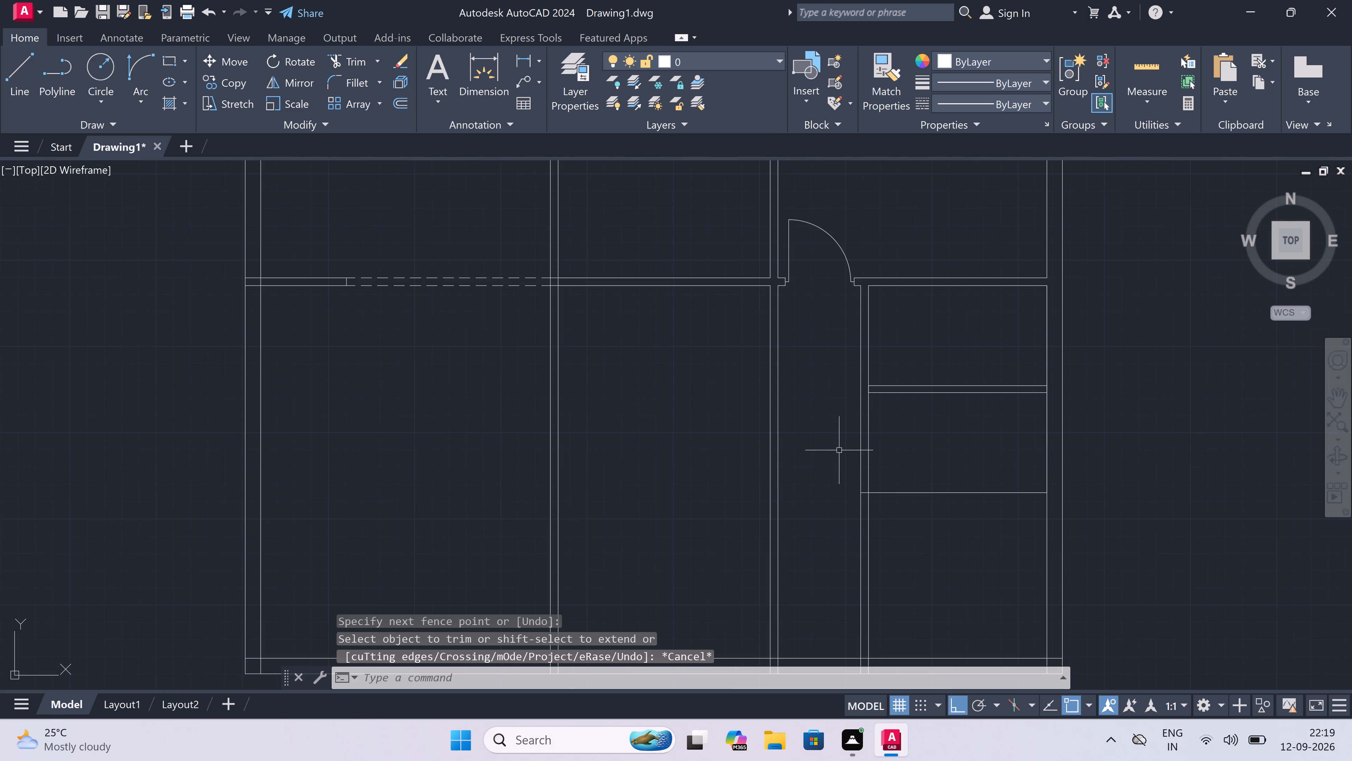
scroll(839, 450, "down", 1)
scroll(844, 535, "up", 3)
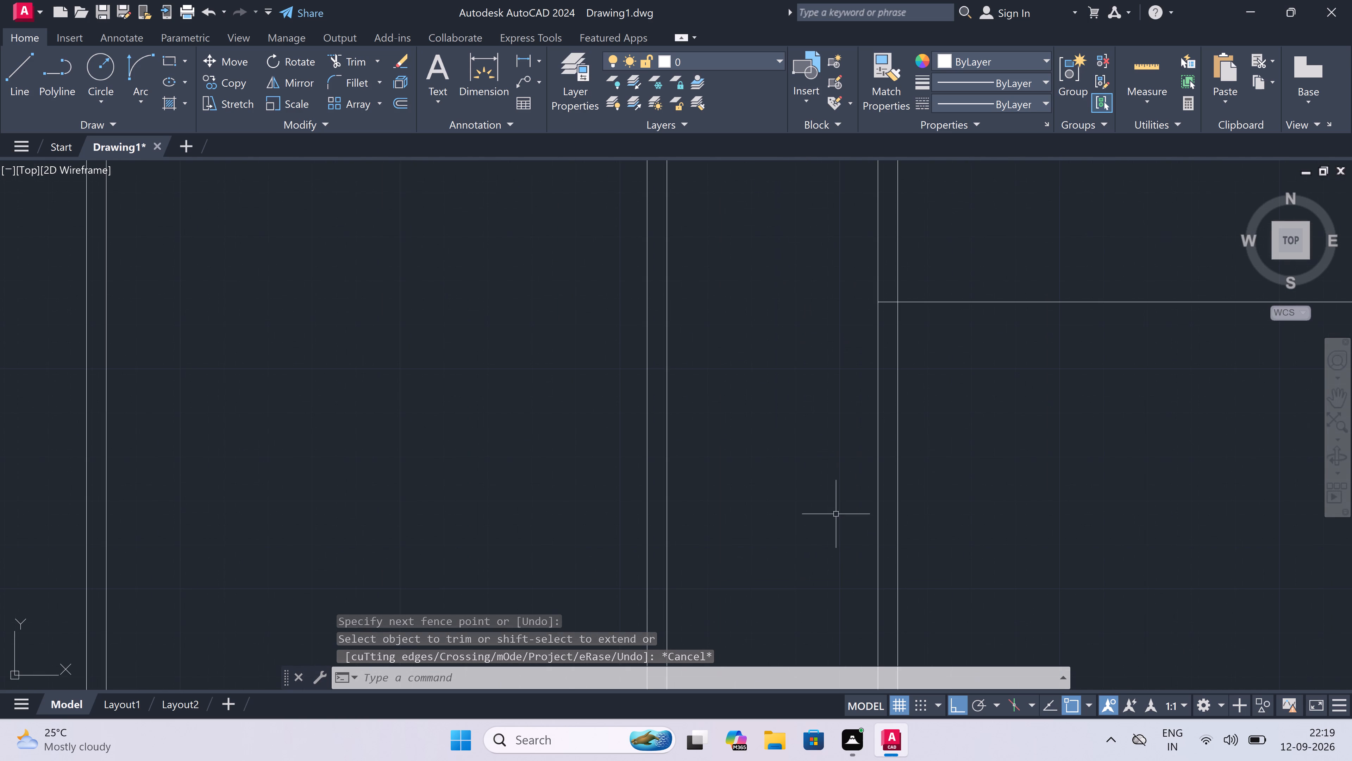
scroll(824, 476, "down", 2)
scroll(939, 465, "up", 1)
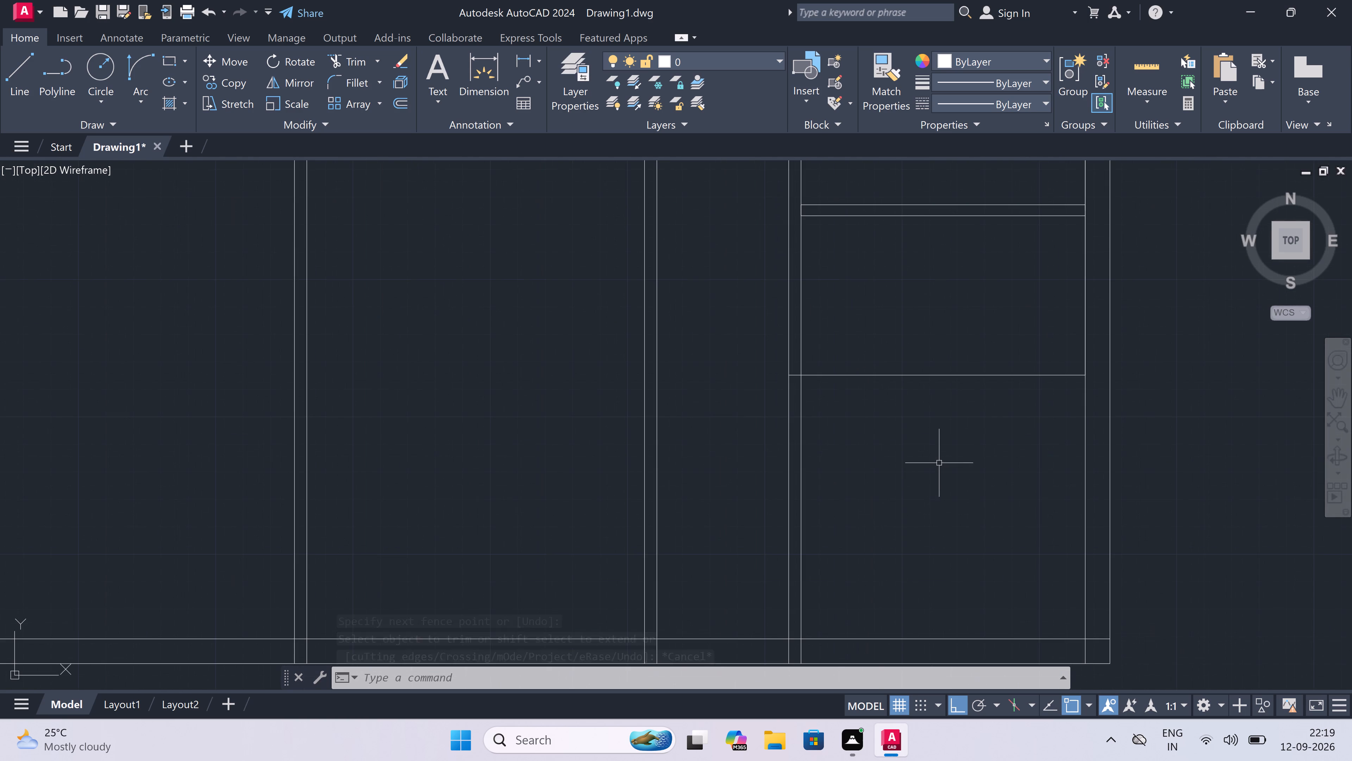
key("o")
key("space")
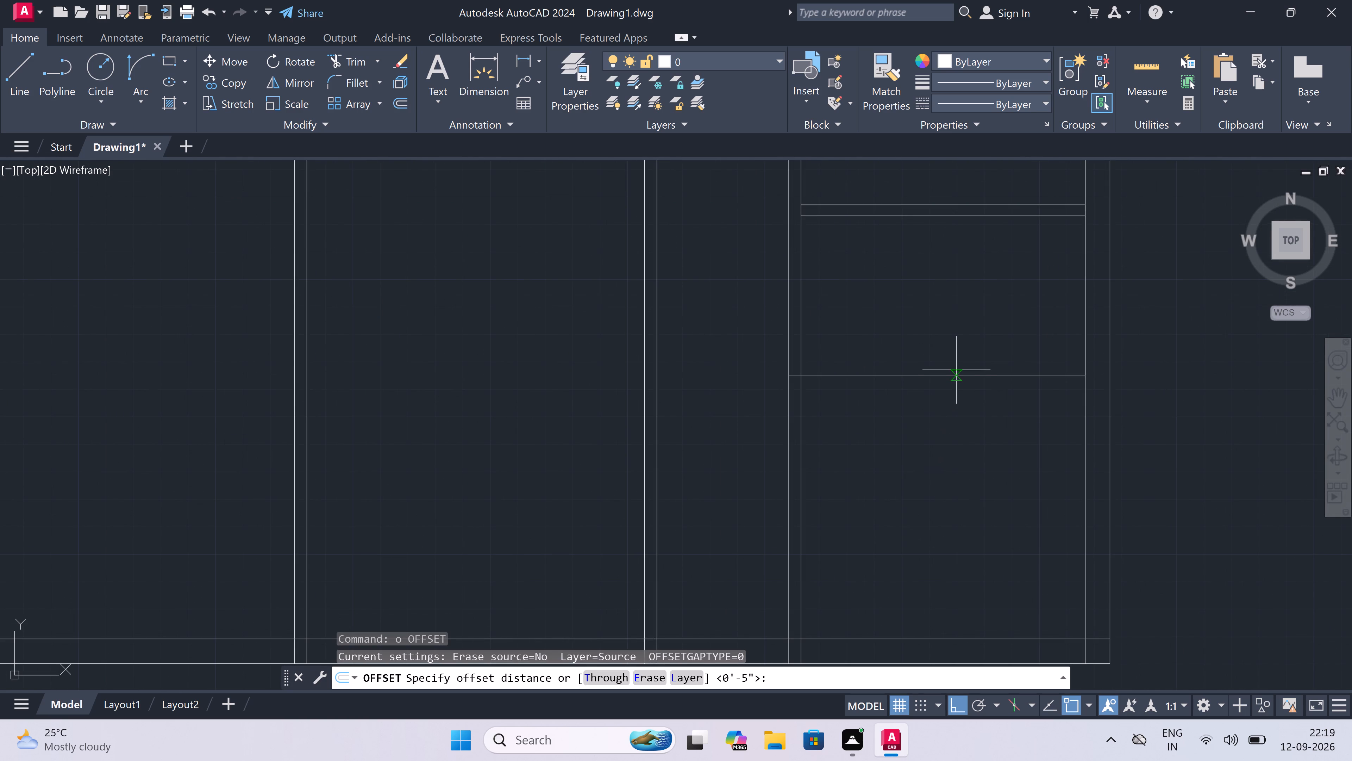
left_click_drag(956, 377, 957, 413)
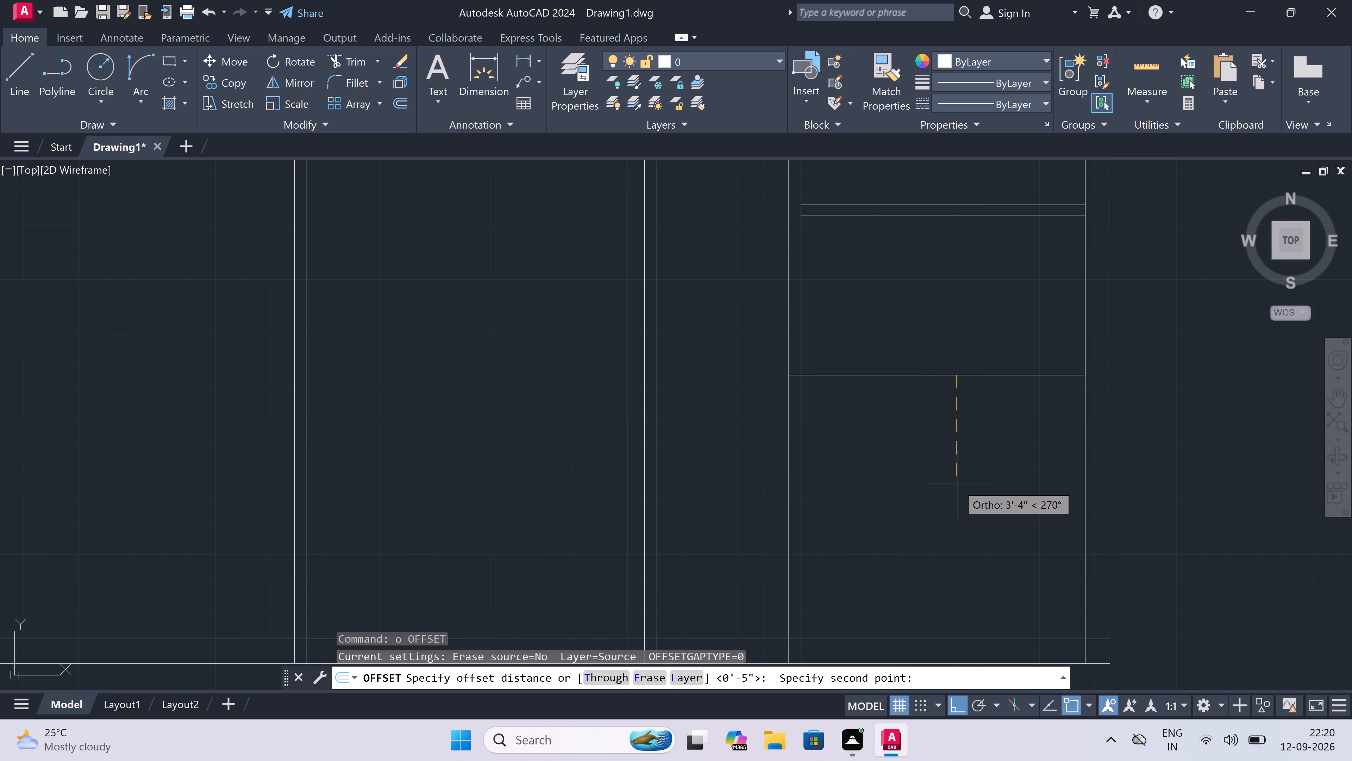
key("4")
type(".5\"")
key("space")
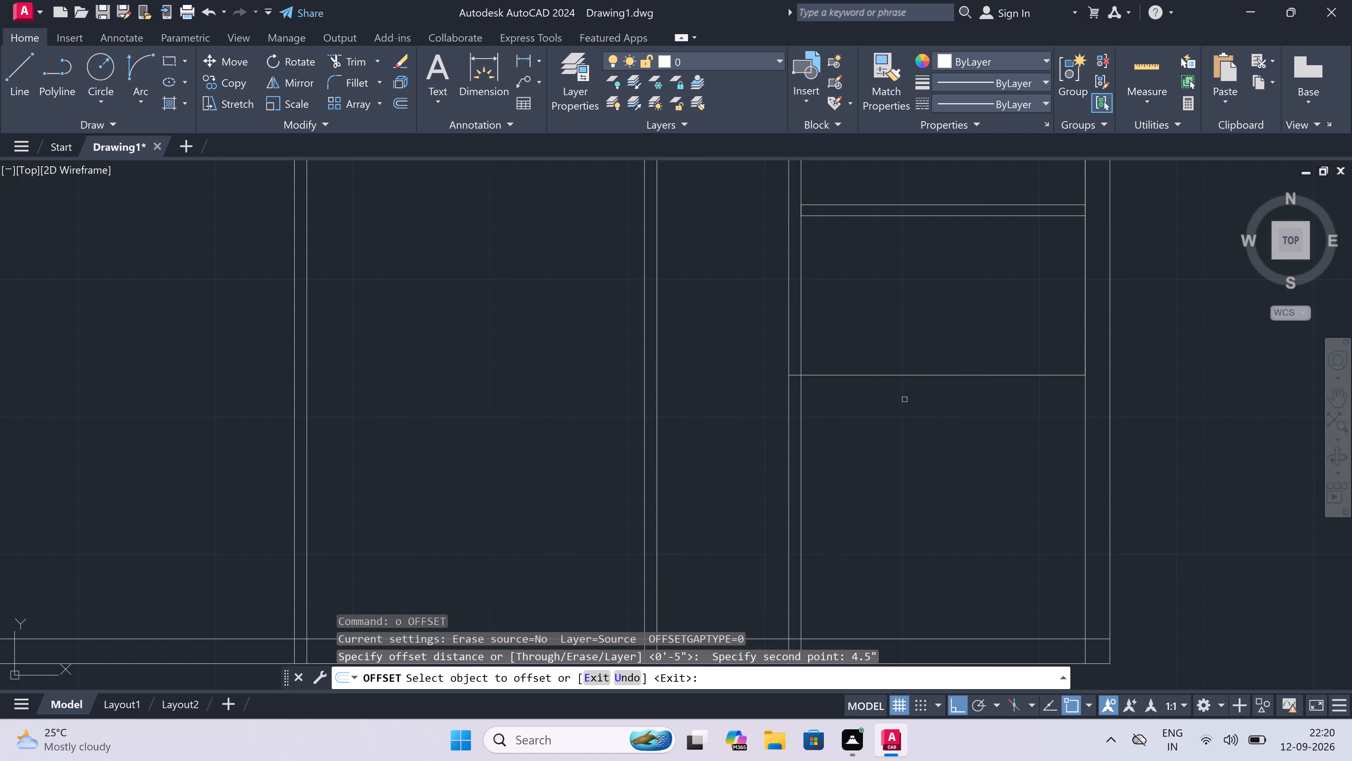
left_click_drag(871, 376, 871, 393)
left_click(869, 407)
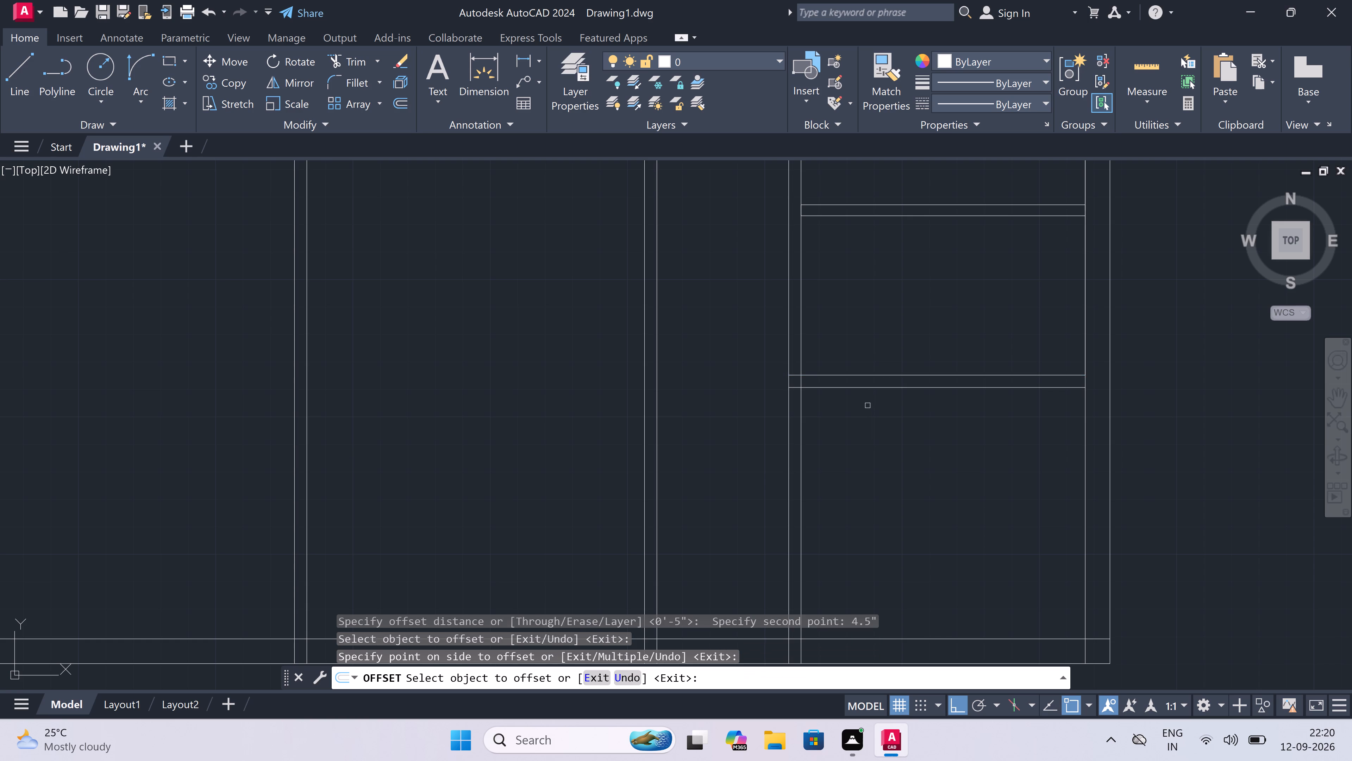
Draw a rectangular stub about 5" long and 4.5" deep on the vertical partition's passage side, in line with the lower horizontal partition.
scroll(868, 406, "down", 2)
scroll(868, 406, "up", 1)
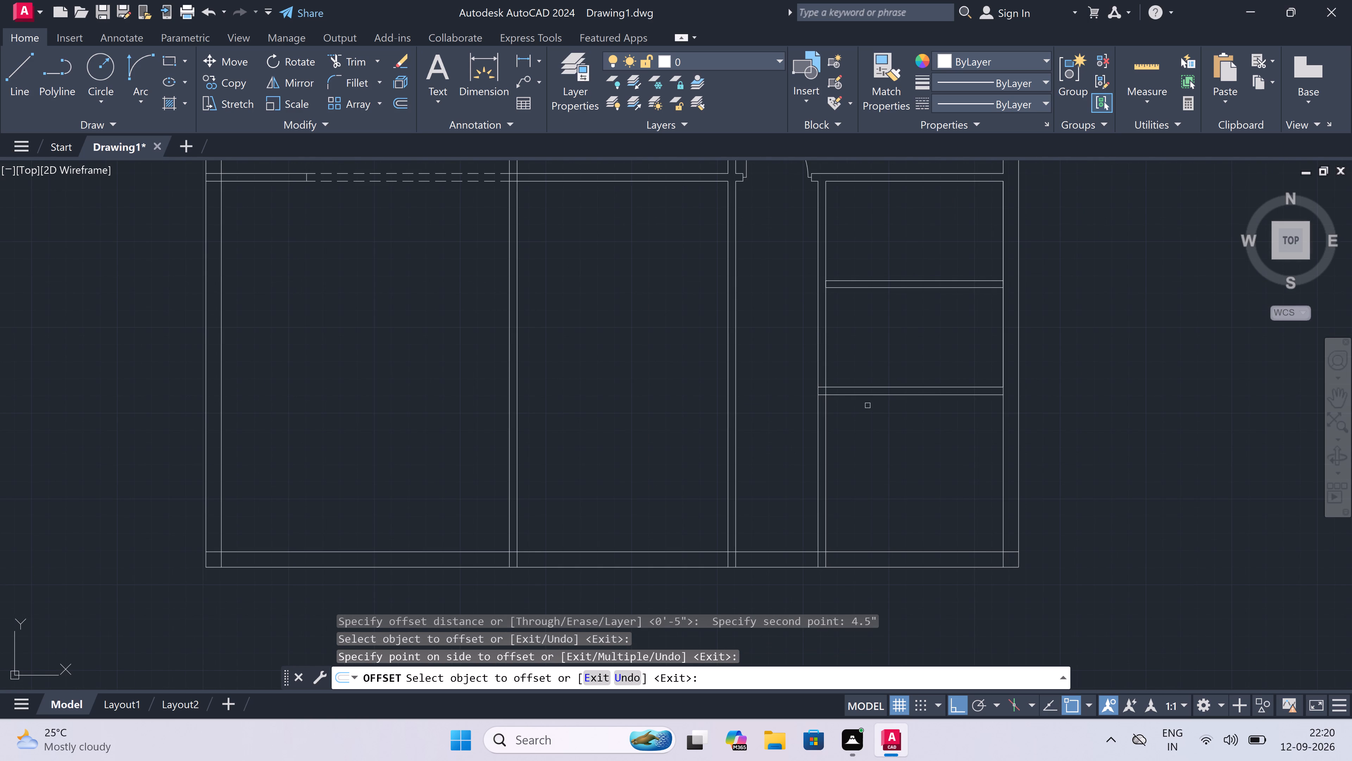
key("Escape")
scroll(808, 386, "up", 2)
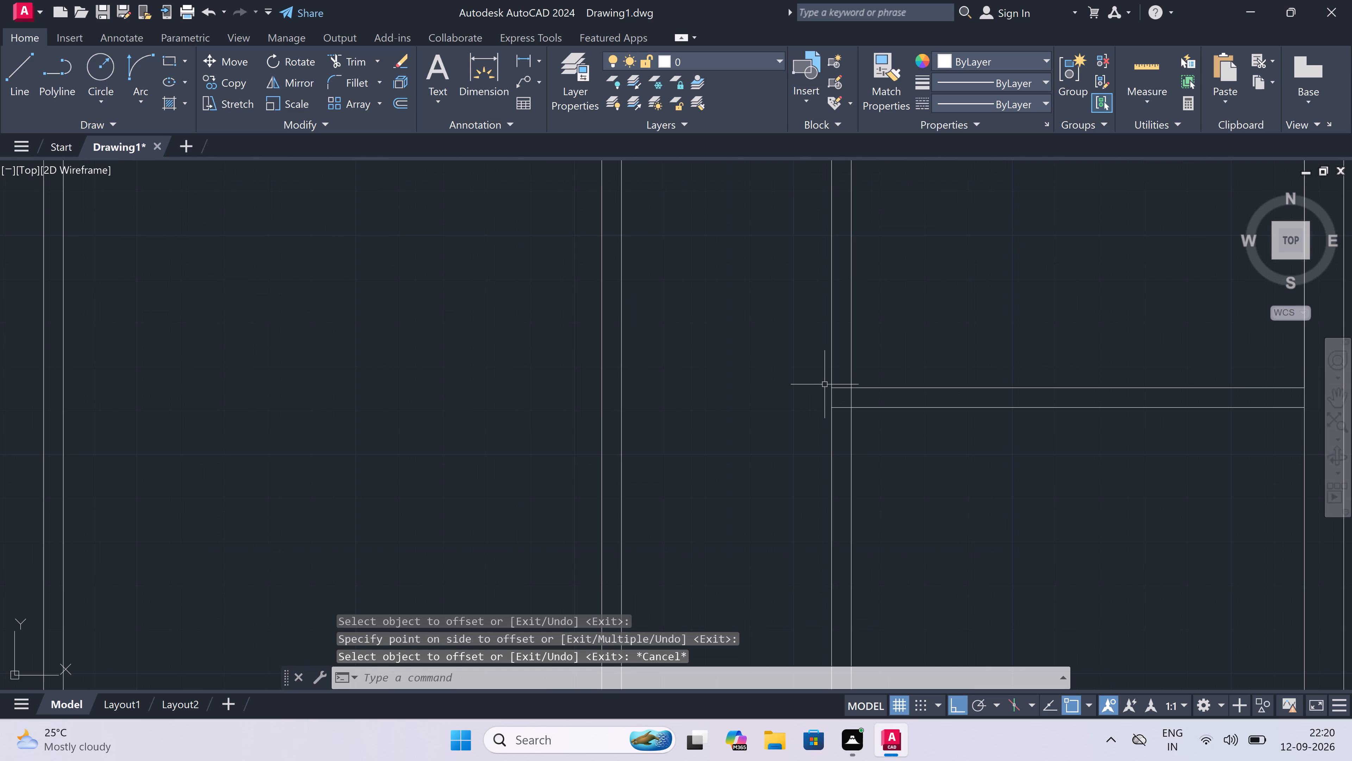
key("l")
key("space")
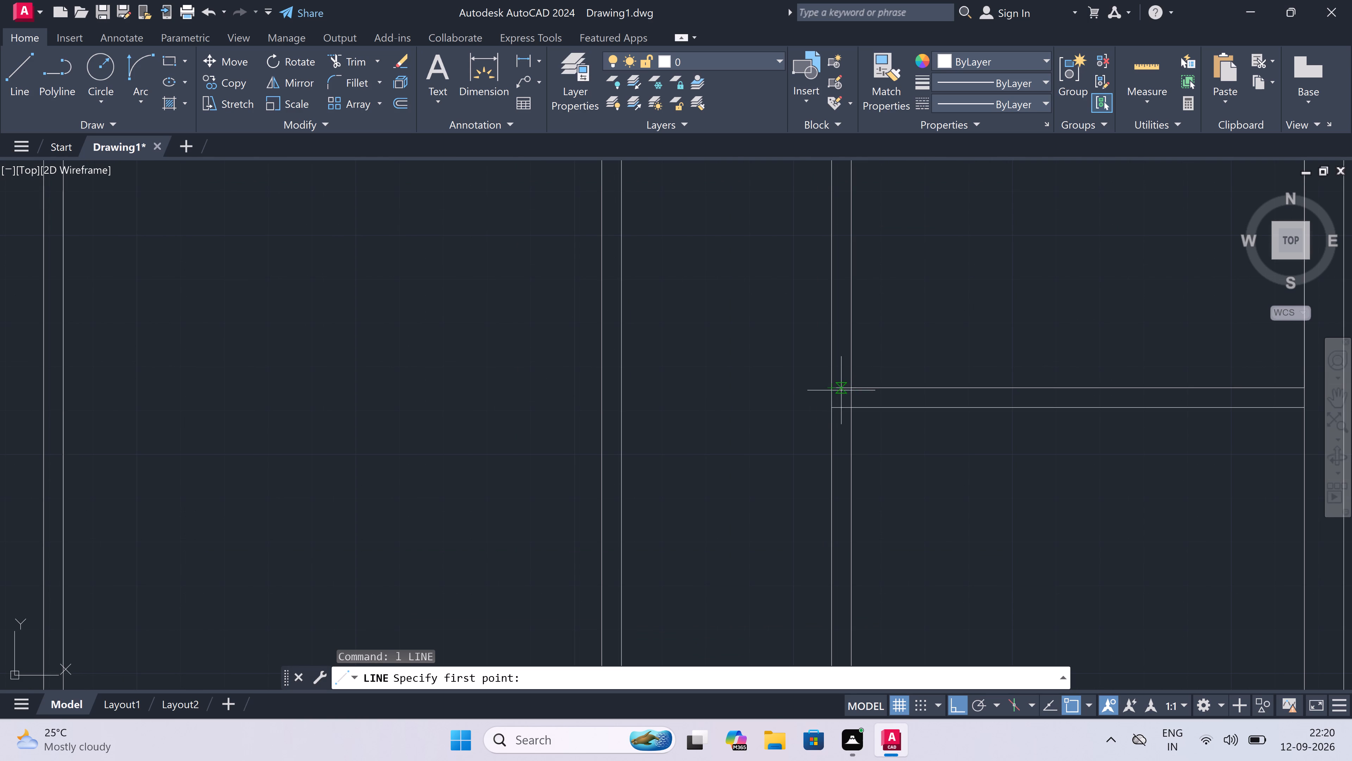
left_click_drag(830, 388, 824, 392)
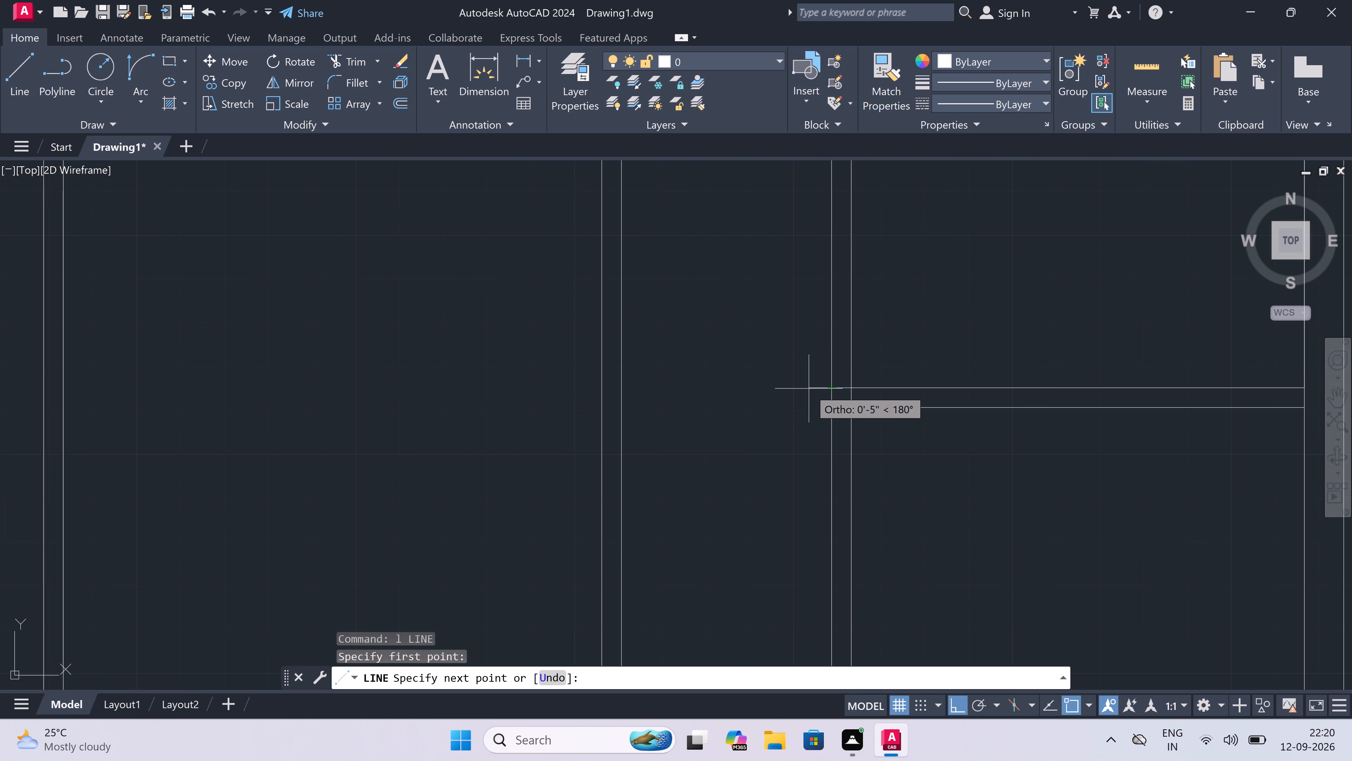
scroll(810, 389, "up", 1)
left_click(810, 389)
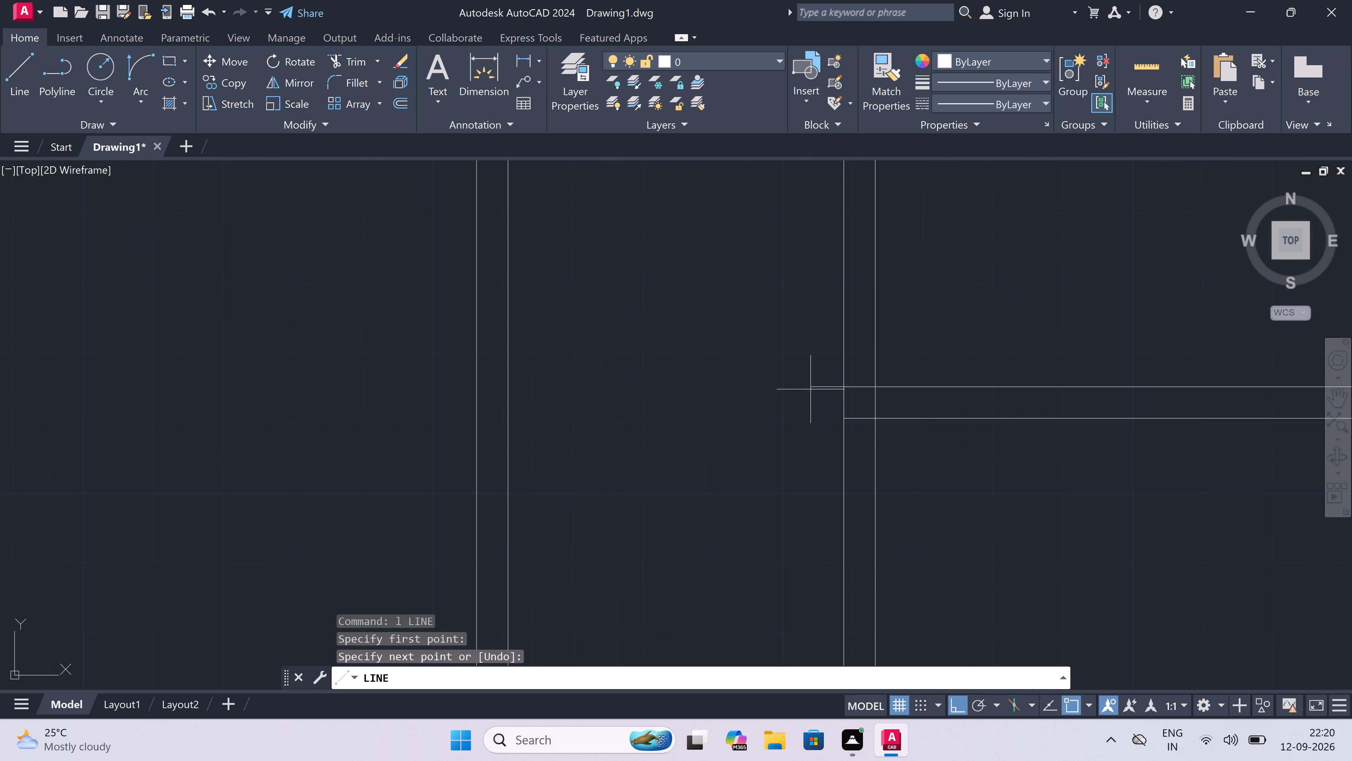
left_click(810, 417)
left_click(842, 415)
key("Escape")
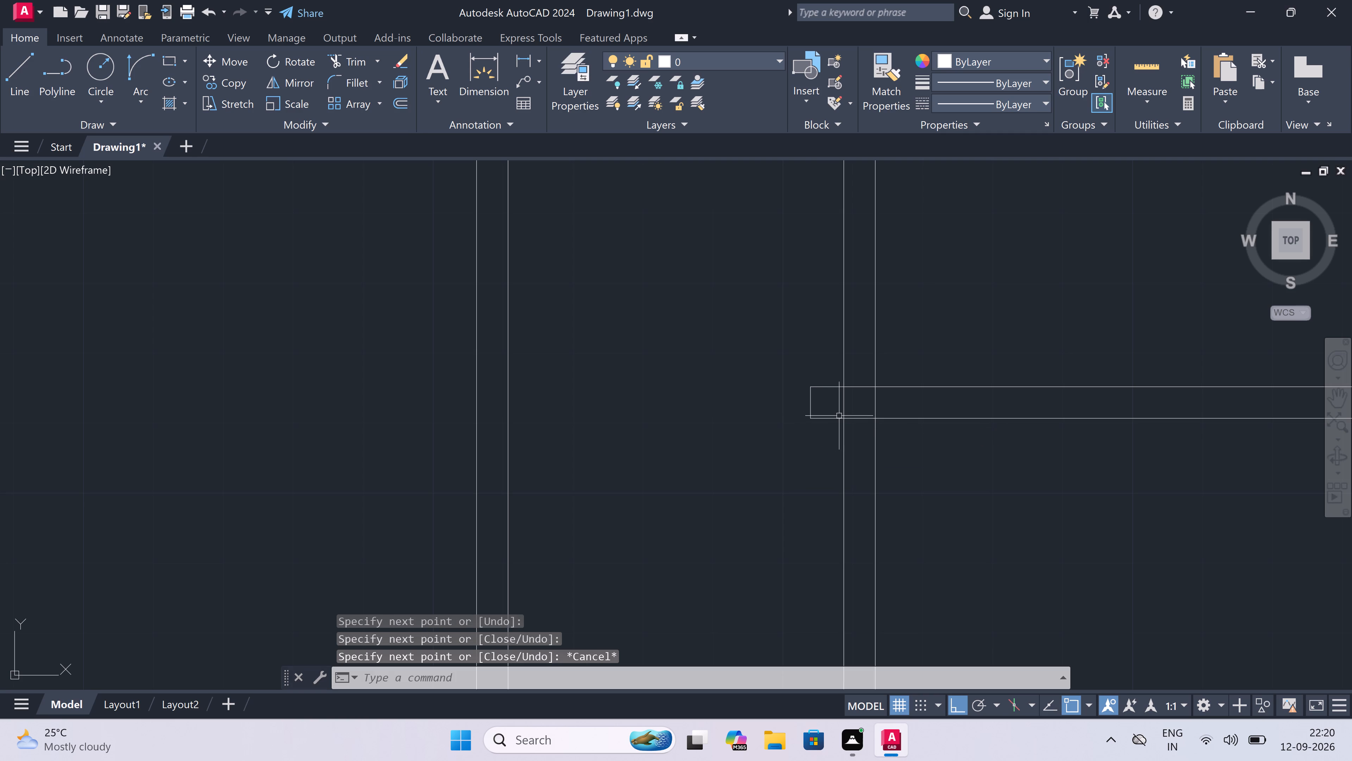
Trim the vertical and horizontal partition lines inside the crossing beside the new stub to open the junction.
type("tr")
key("space")
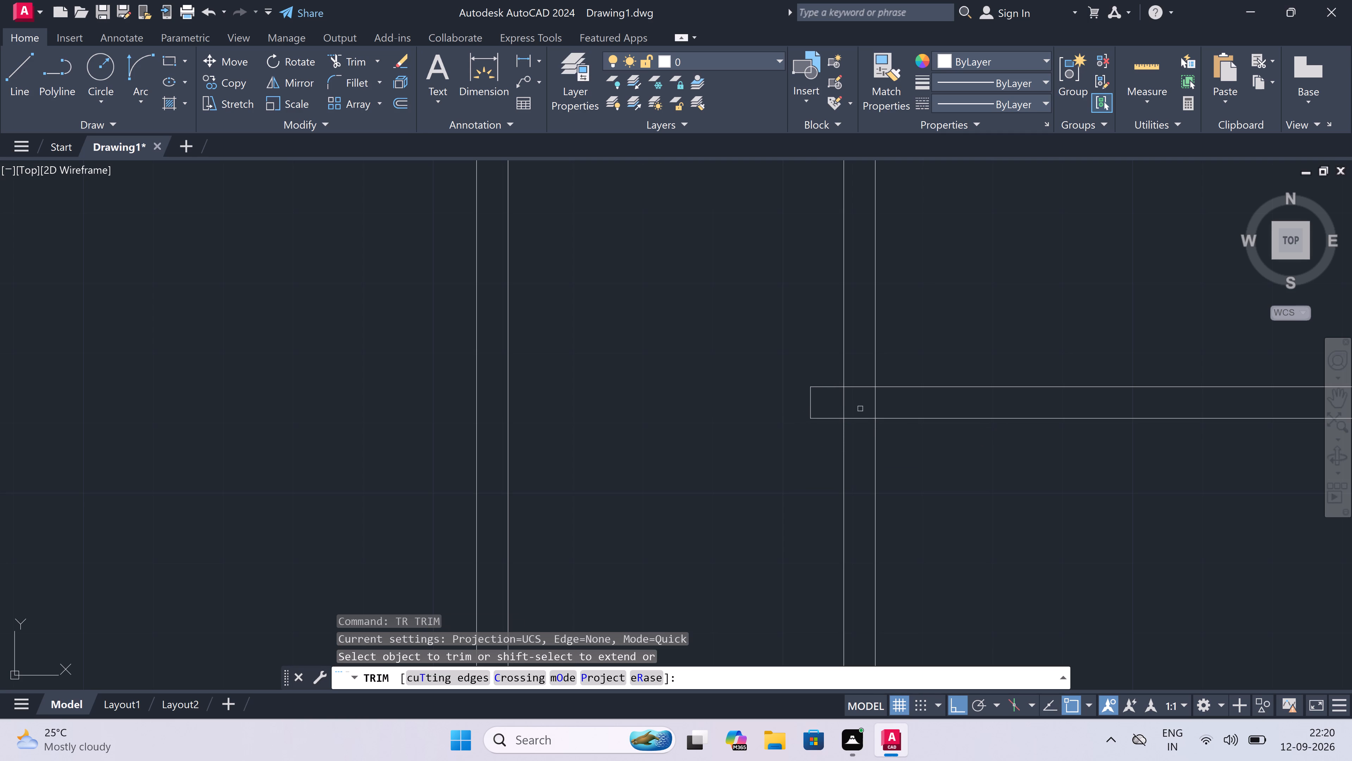
left_click_drag(892, 401, 882, 402)
left_click(833, 404)
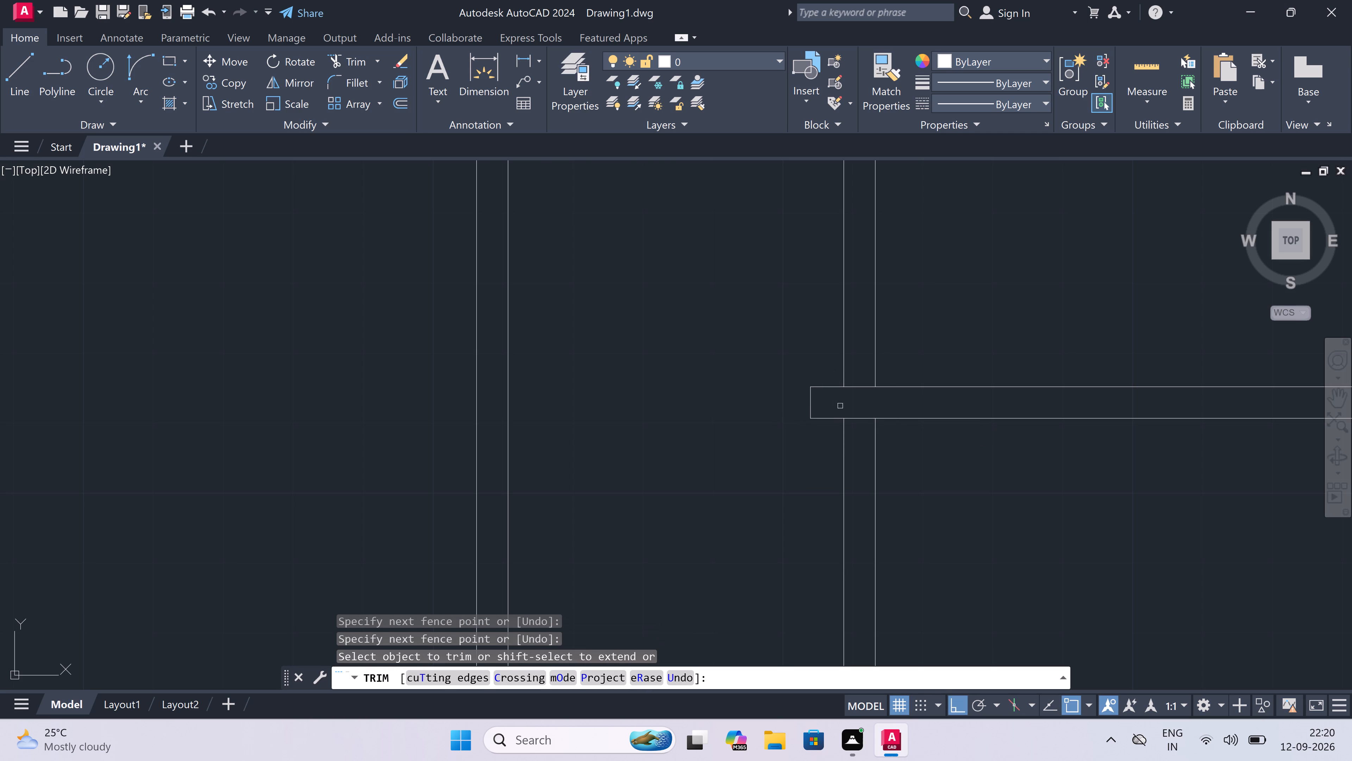
left_click(865, 452)
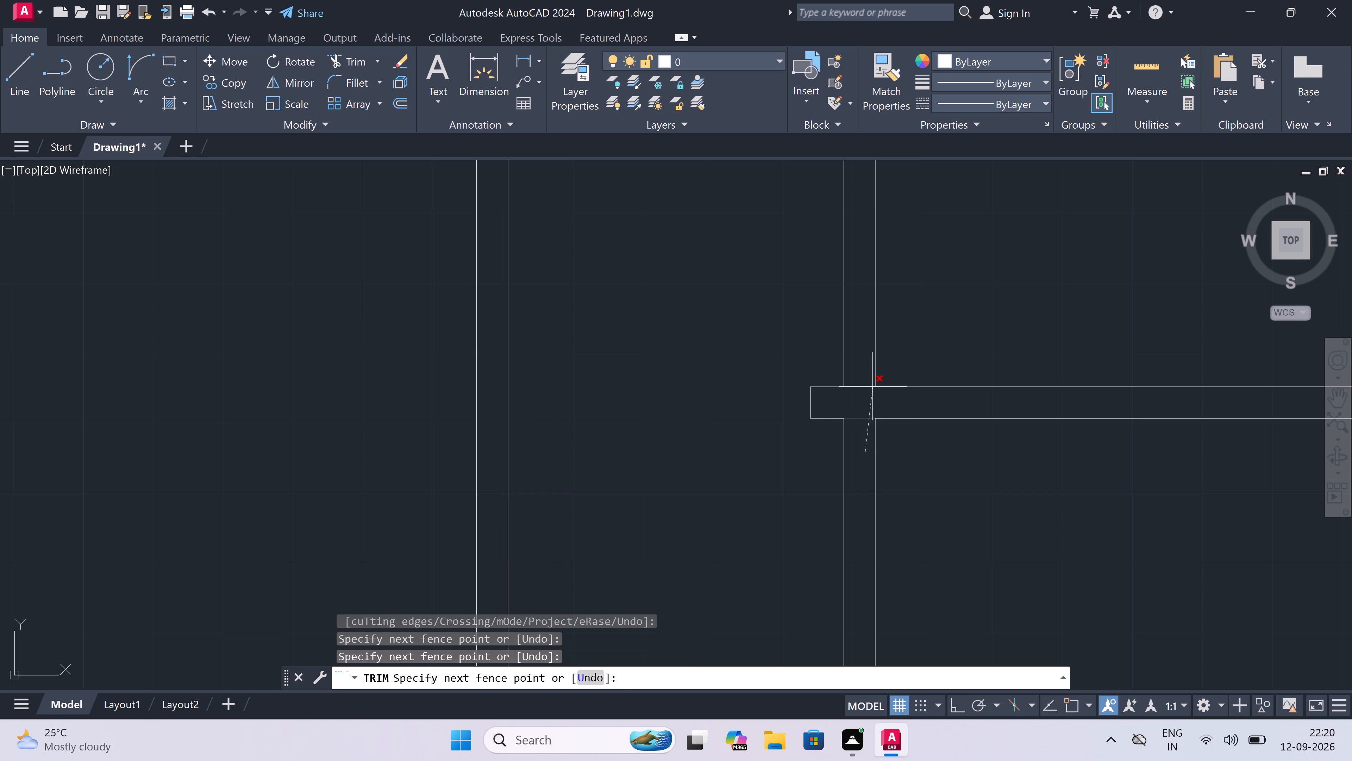
left_click(866, 385)
key("Escape")
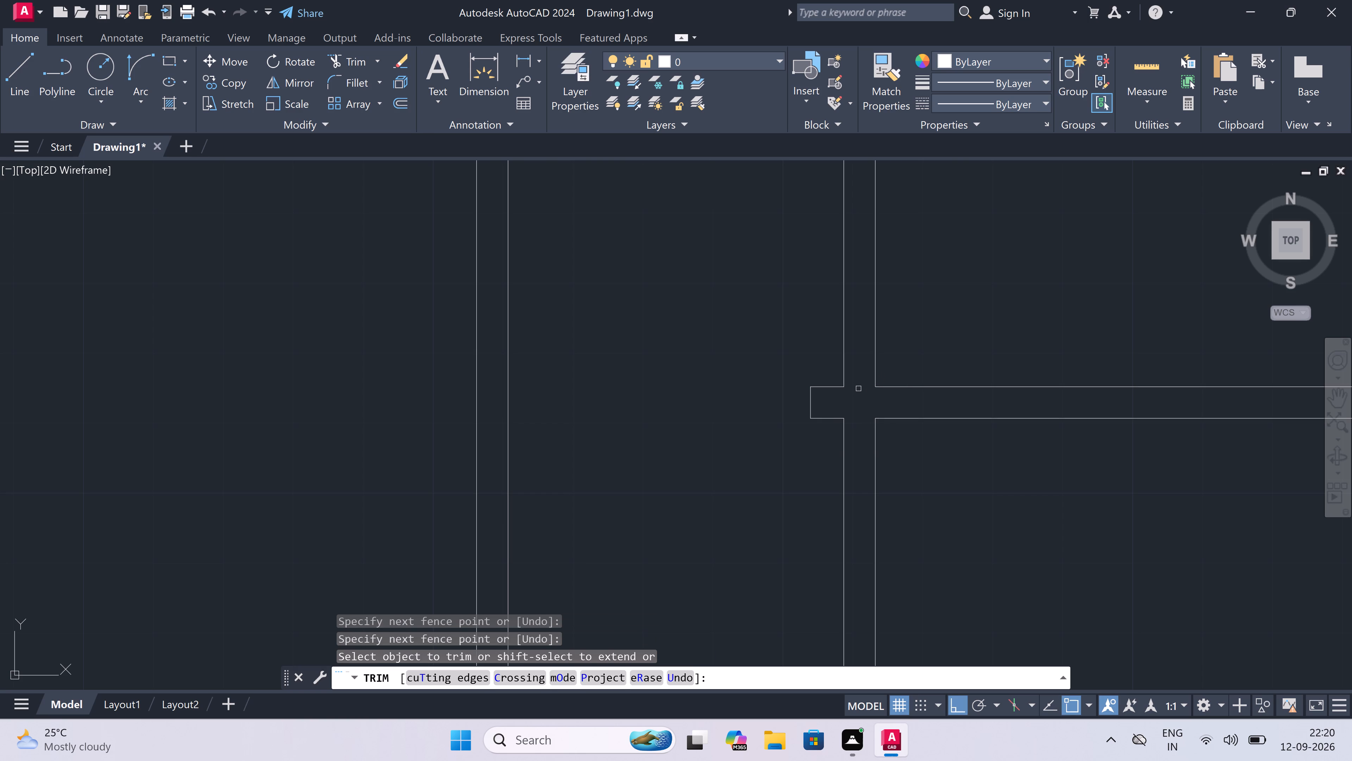
Draw a 4.5" thick partition across the passage, from the stub's end to the far edge of the opposite vertical partition.
scroll(785, 392, "down", 3)
scroll(780, 388, "up", 2)
scroll(780, 388, "down", 2)
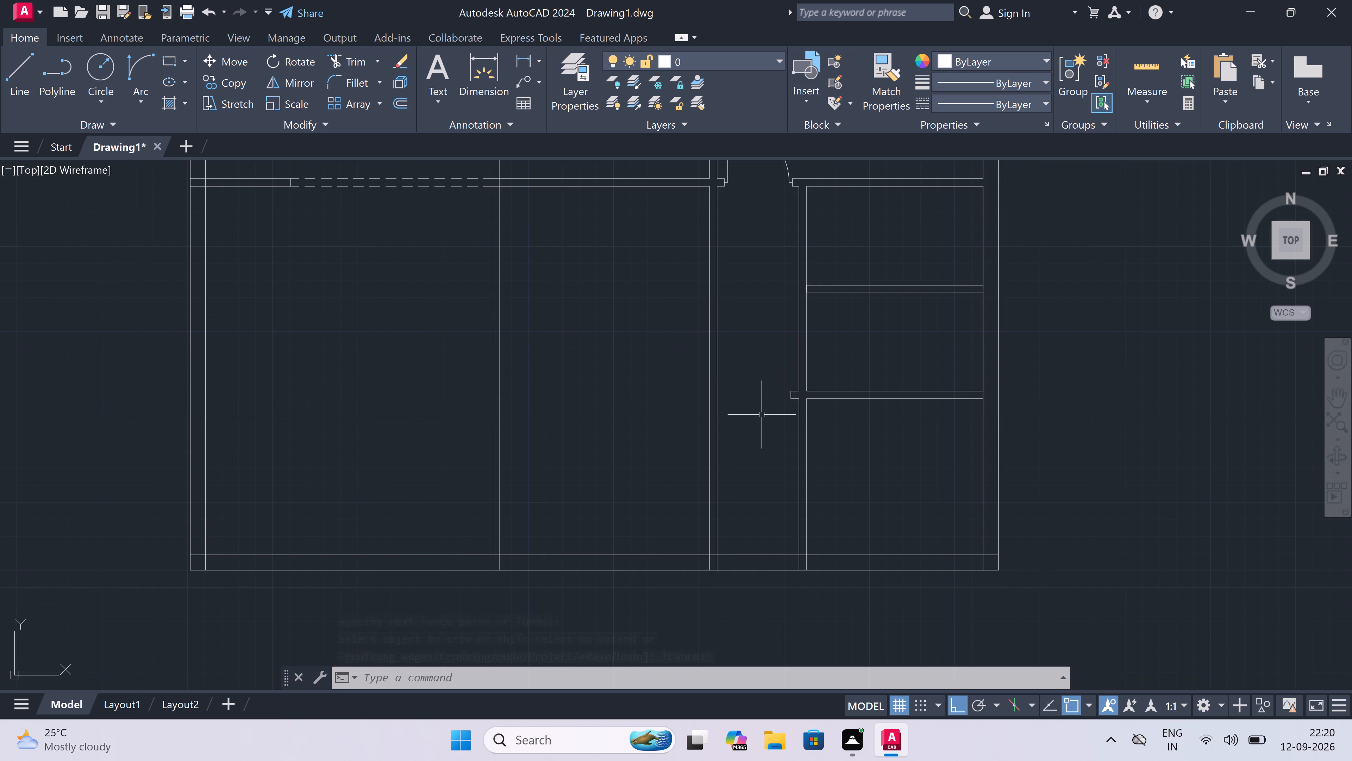
key("l")
key("space")
scroll(727, 395, "up", 1)
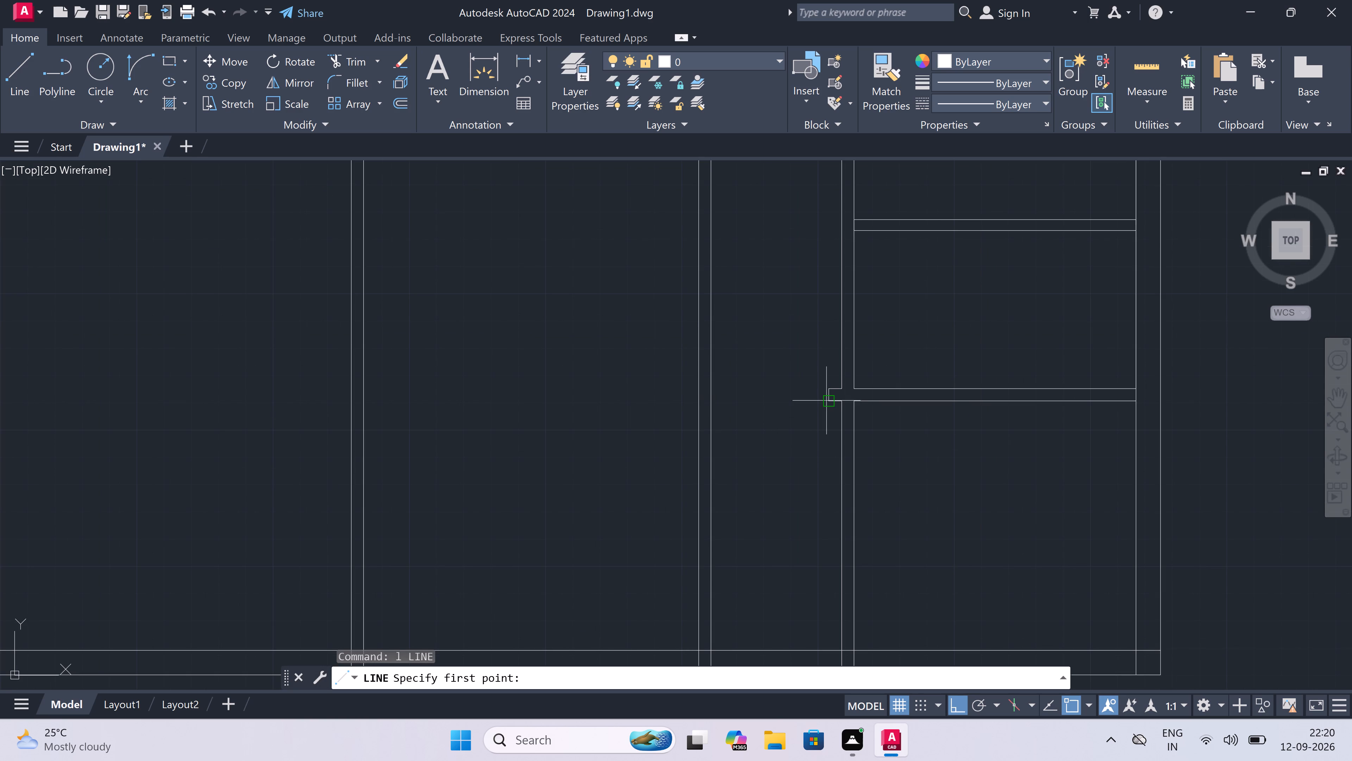
left_click_drag(826, 403, 814, 403)
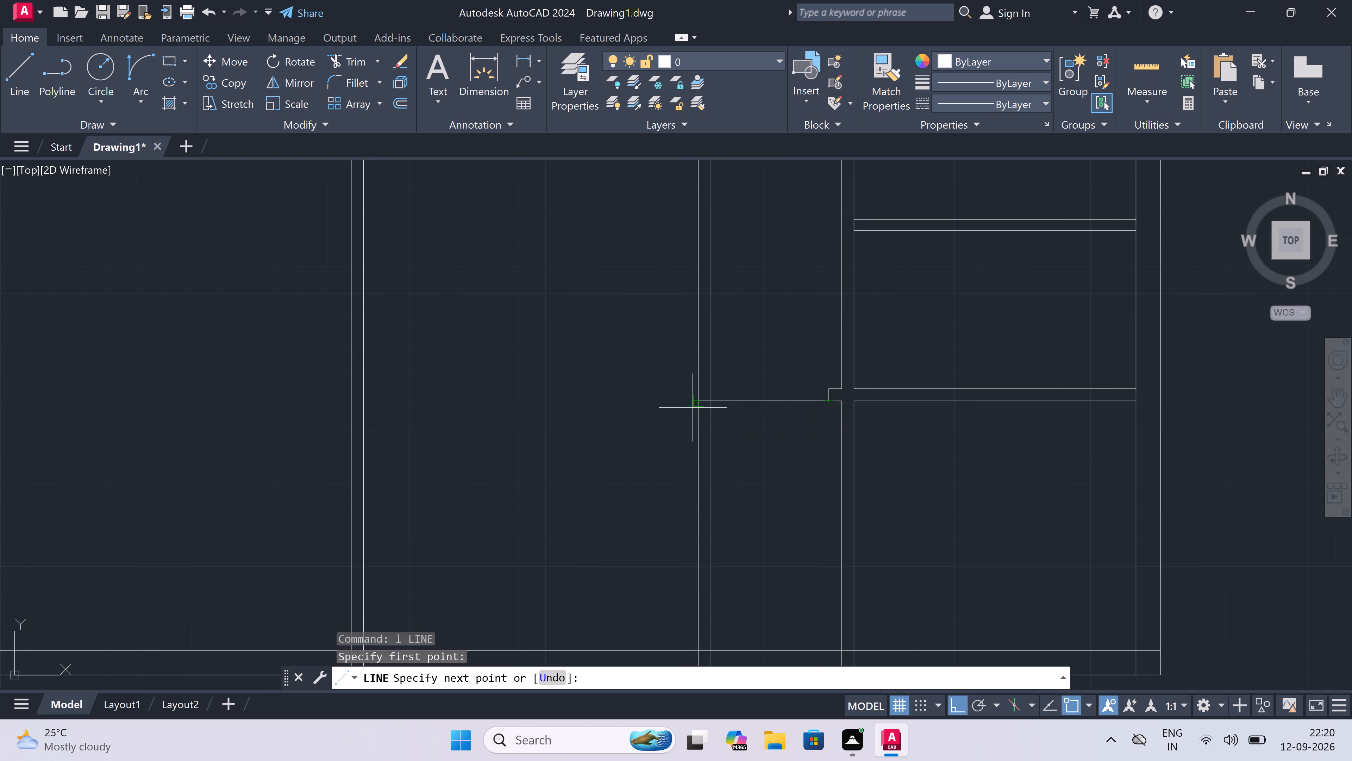
left_click(695, 404)
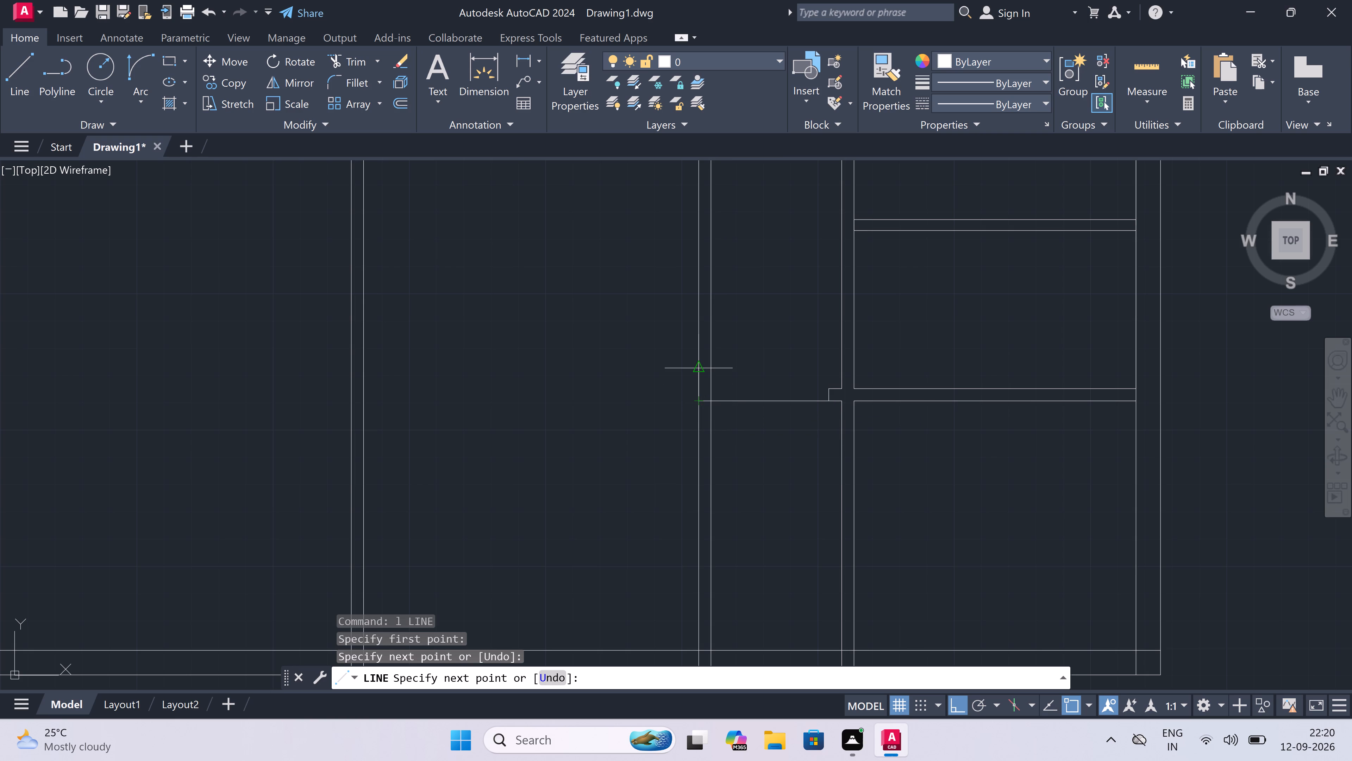
type("4.5\"")
key("space")
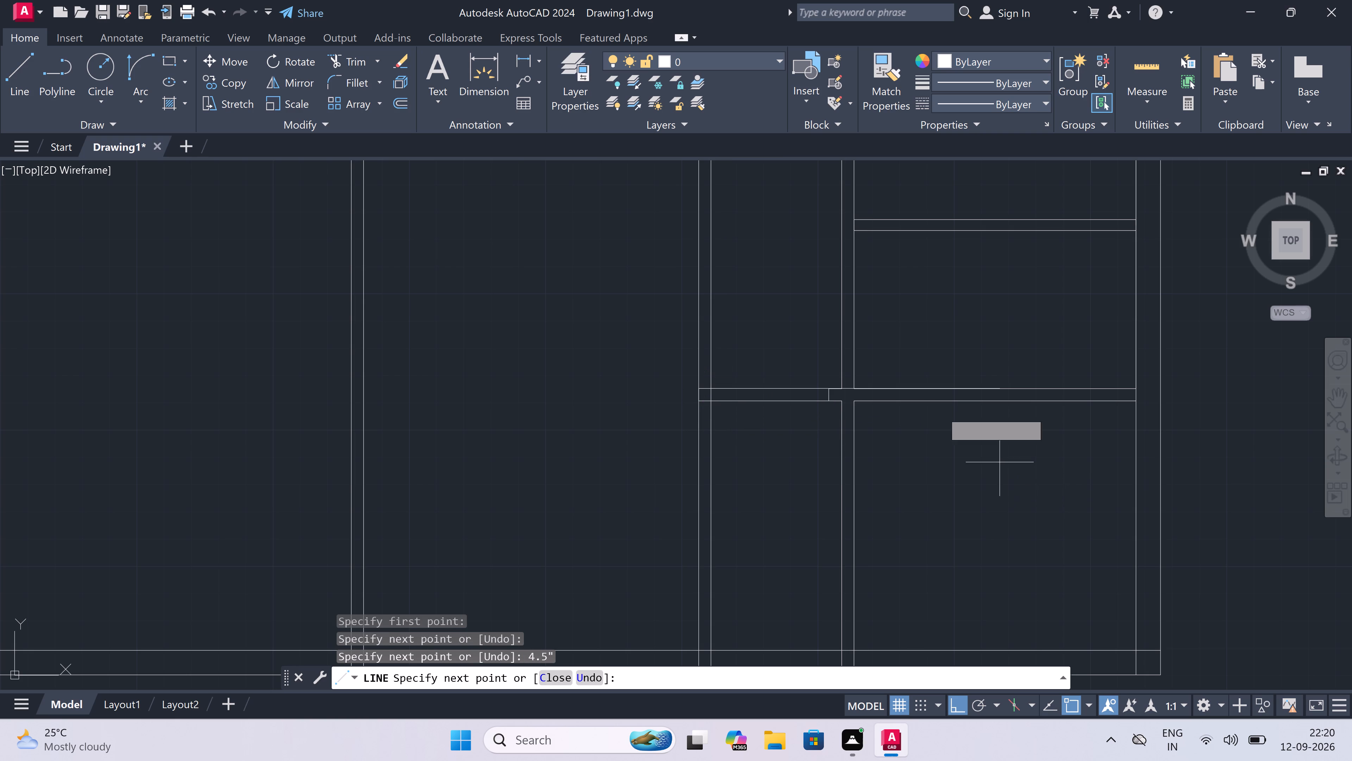
scroll(809, 377, "up", 2)
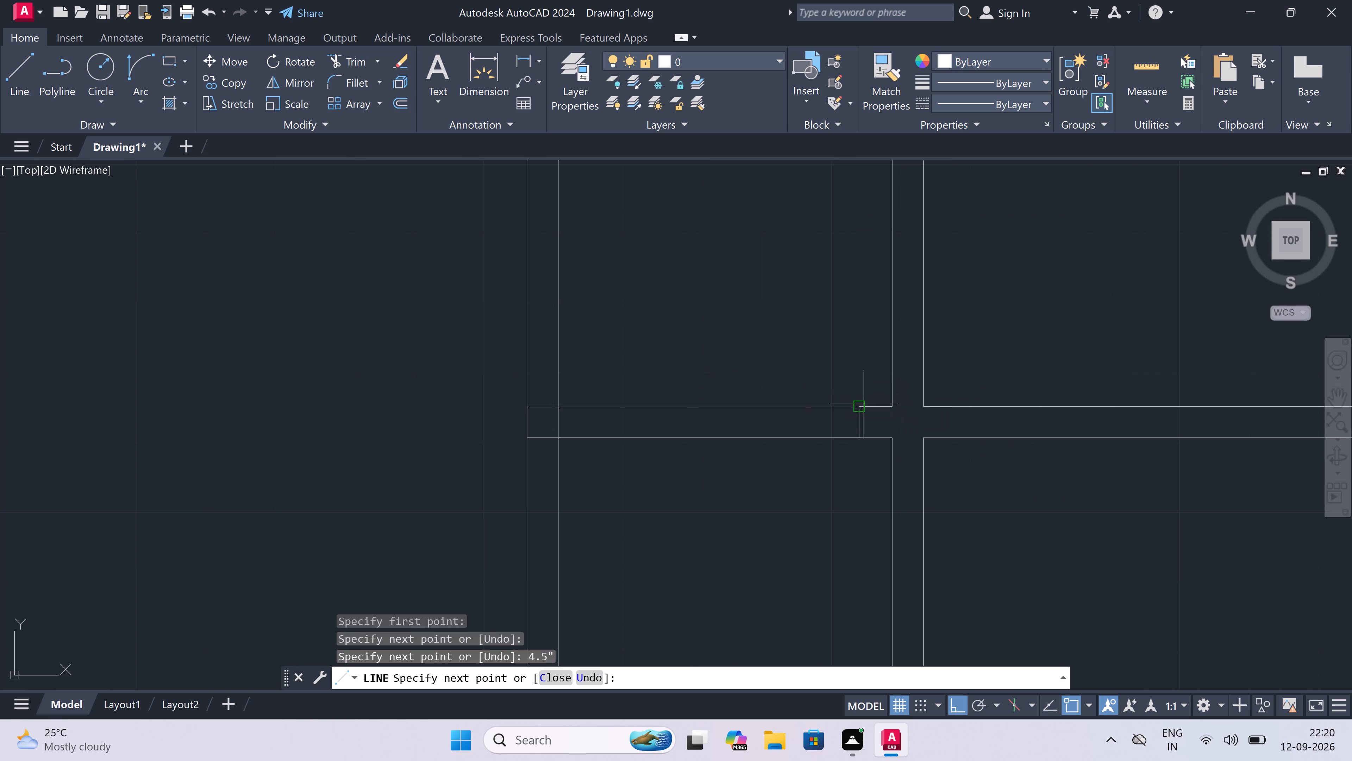
left_click(863, 404)
key("Escape")
scroll(796, 376, "down", 4)
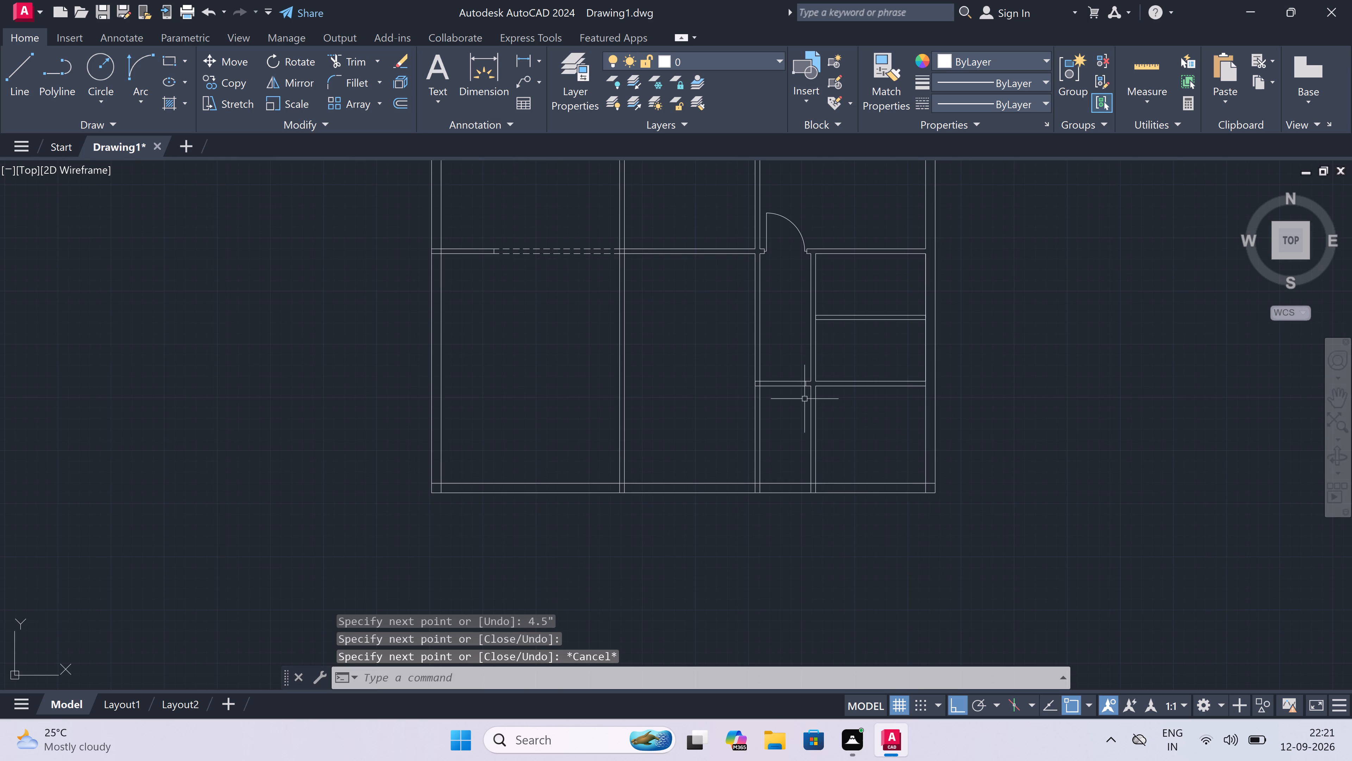
Trim away the vertical partition below the lower horizontal partition, including its remnants inside the bottom outer wall.
key("t")
key("r")
key("space")
left_click_drag(839, 434, 826, 437)
left_click(802, 439)
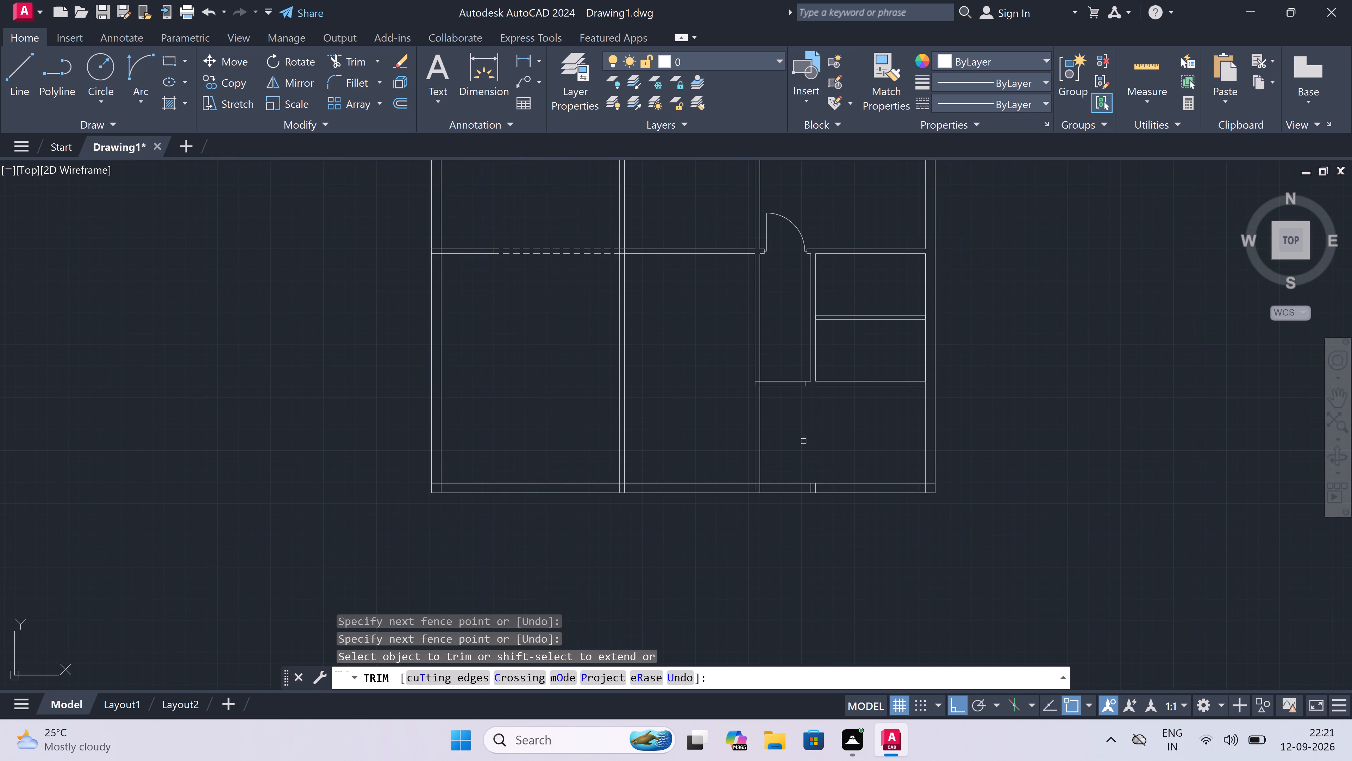
scroll(807, 486, "up", 3)
left_click_drag(806, 485, 837, 487)
left_click(855, 487)
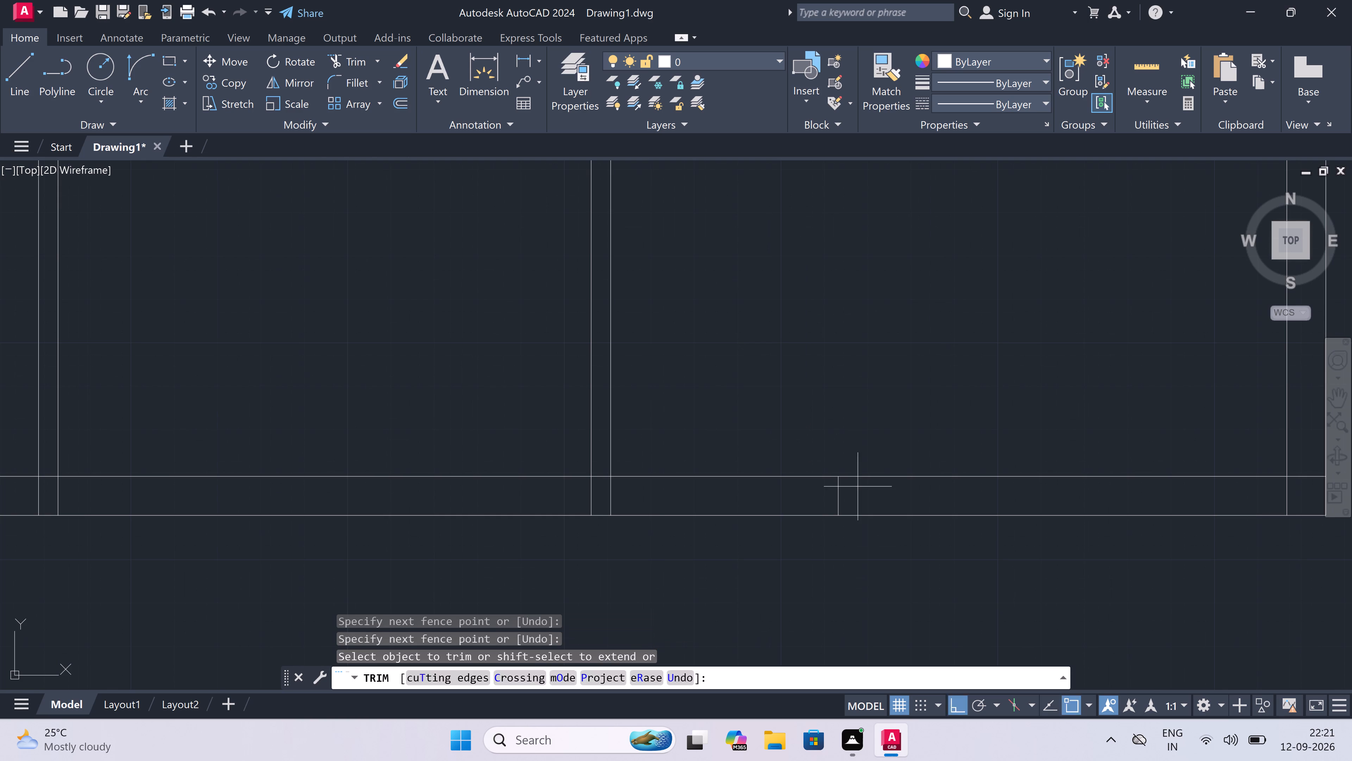
left_click(780, 492)
Trim the overlapping inner wall lines inside the outer wall's lower-right corner.
scroll(780, 492, "down", 5)
scroll(858, 480, "up", 3)
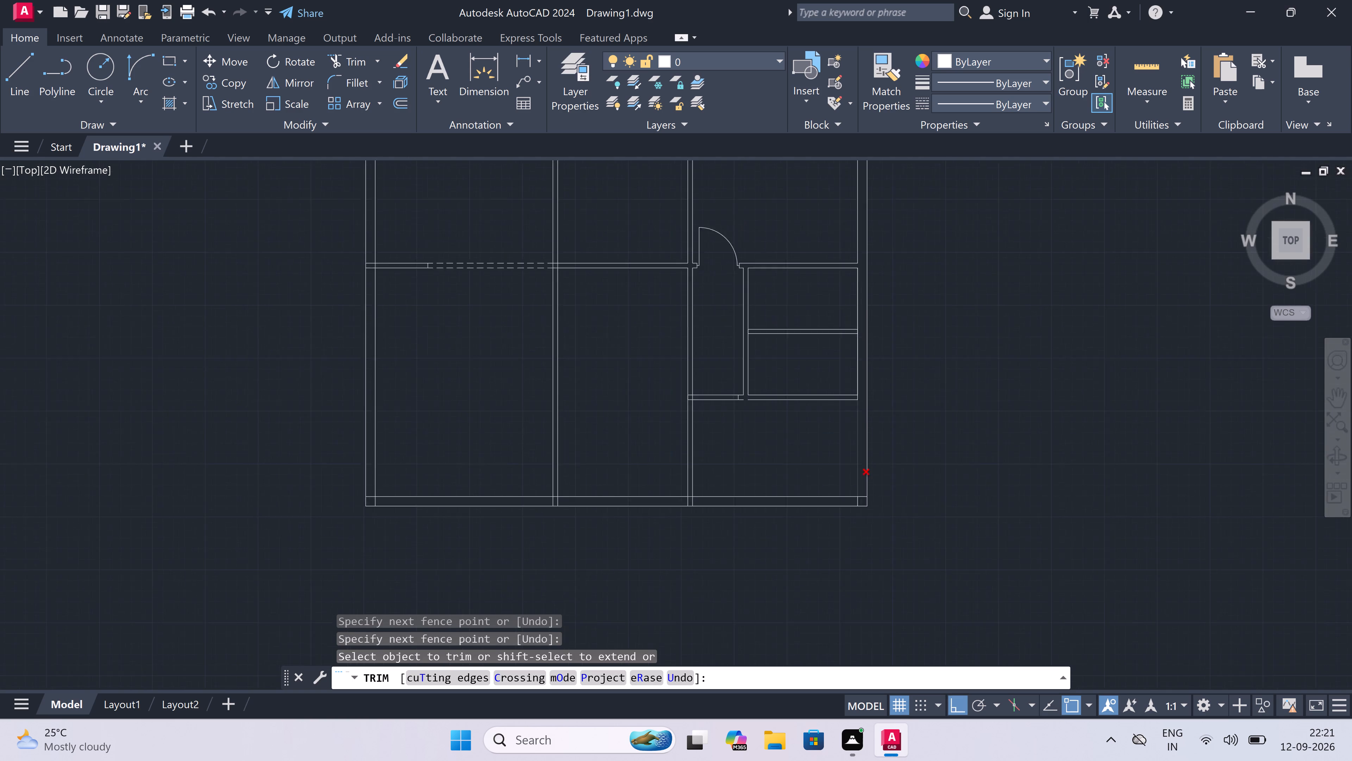
scroll(869, 523, "up", 3)
left_click_drag(868, 522, 868, 524)
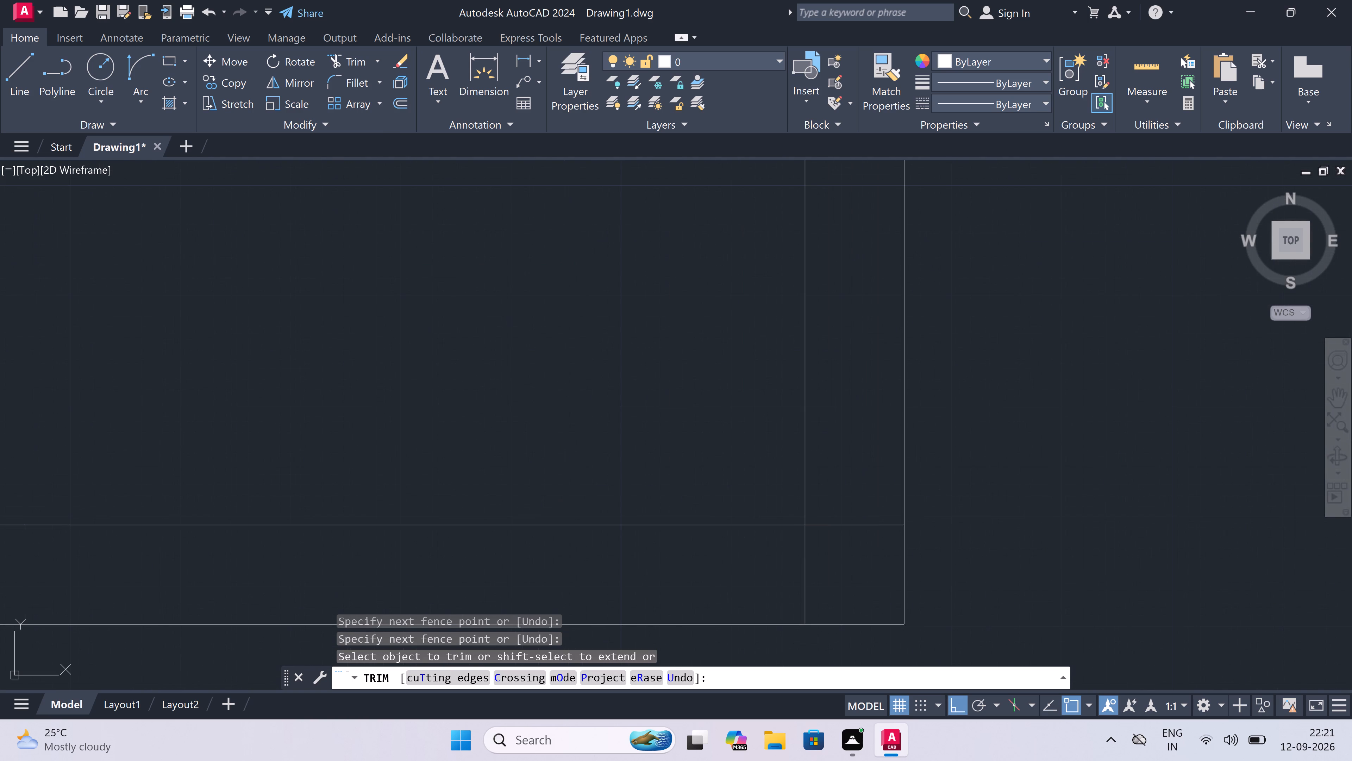
left_click_drag(868, 524, 865, 531)
left_click(794, 577)
Trim both new partition lines between the vertical partition and the stub to open the passage.
scroll(794, 577, "down", 6)
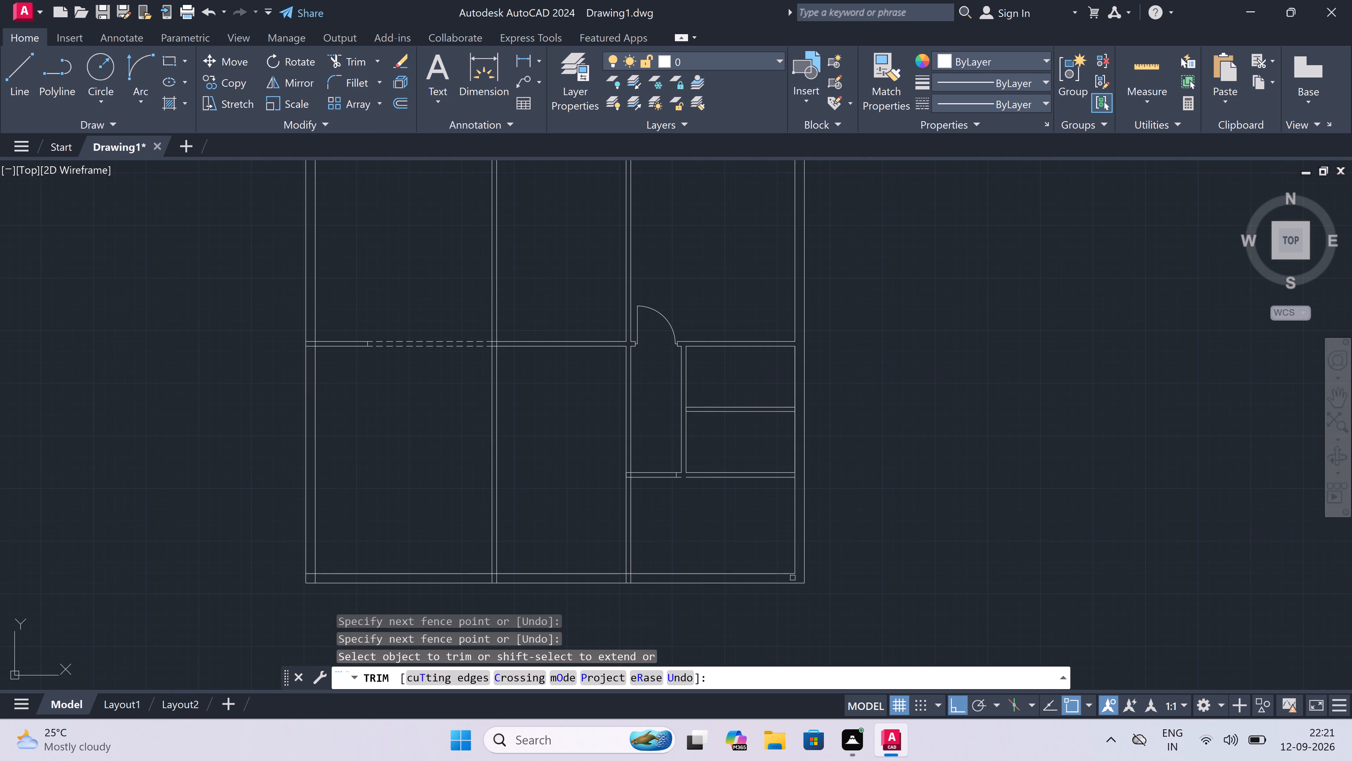
scroll(624, 468, "up", 3)
left_click_drag(716, 567, 728, 487)
left_click(740, 400)
Trim both lines of the passage's left vertical partition between the door's horizontal partition and the passage opening.
scroll(741, 401, "down", 3)
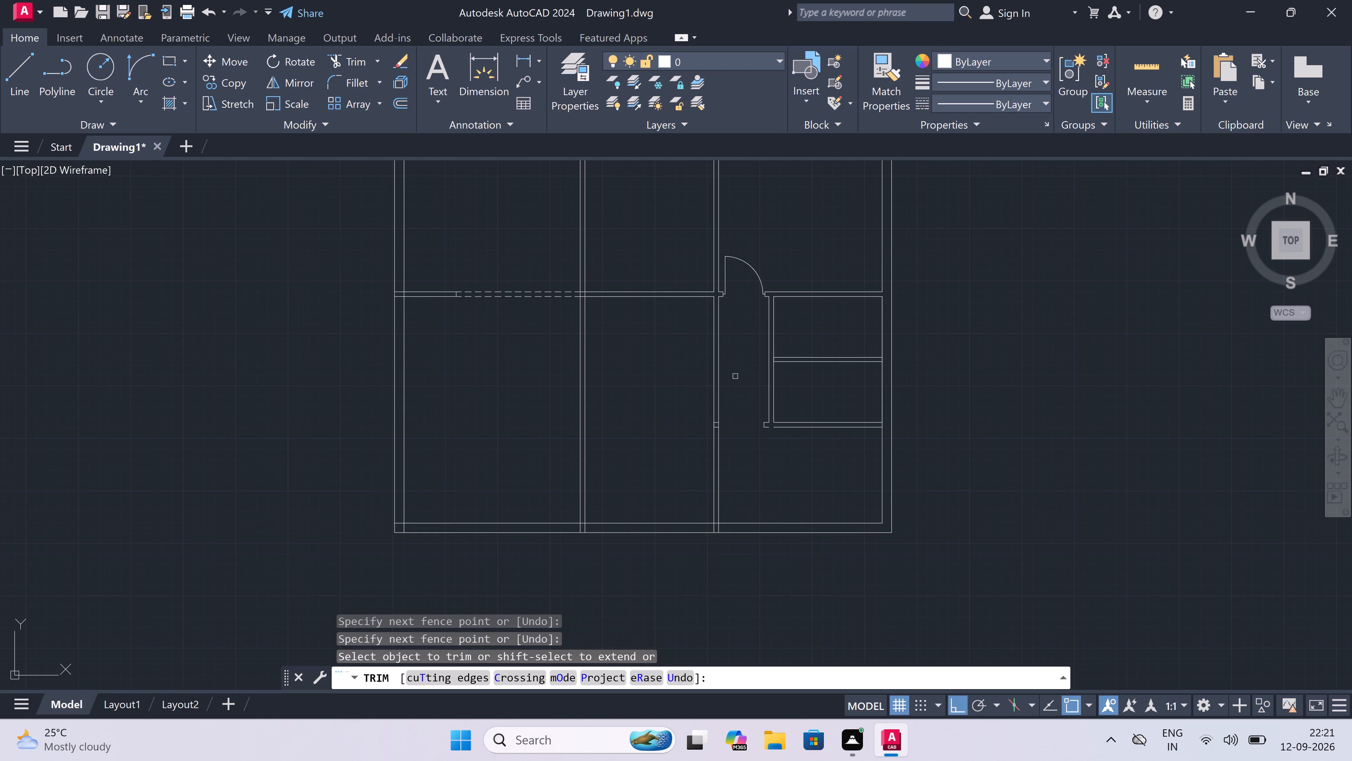
scroll(732, 368, "up", 2)
scroll(732, 368, "down", 3)
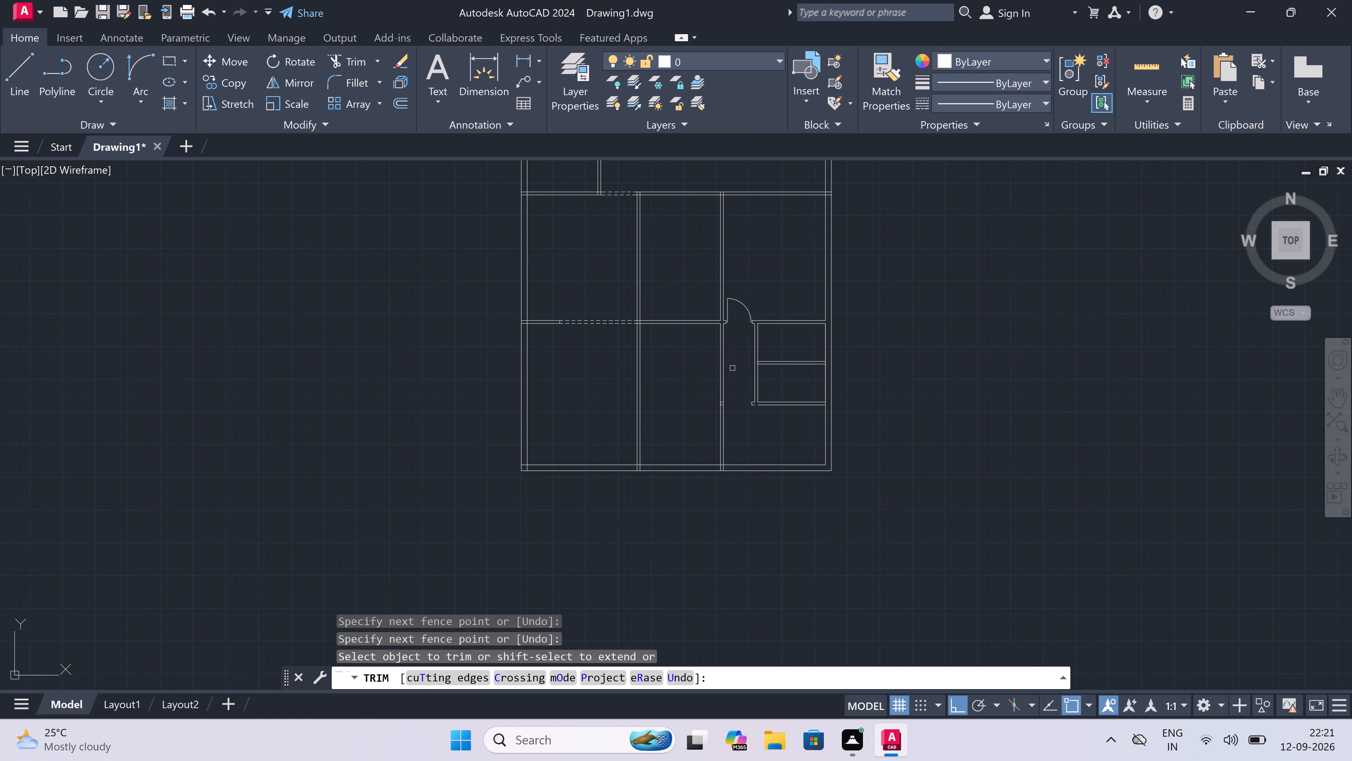
left_click(732, 368)
left_click(706, 366)
Trim the lower cross line inside the upper end of the remaining vertical partition beside the passage opening.
scroll(745, 408, "up", 4)
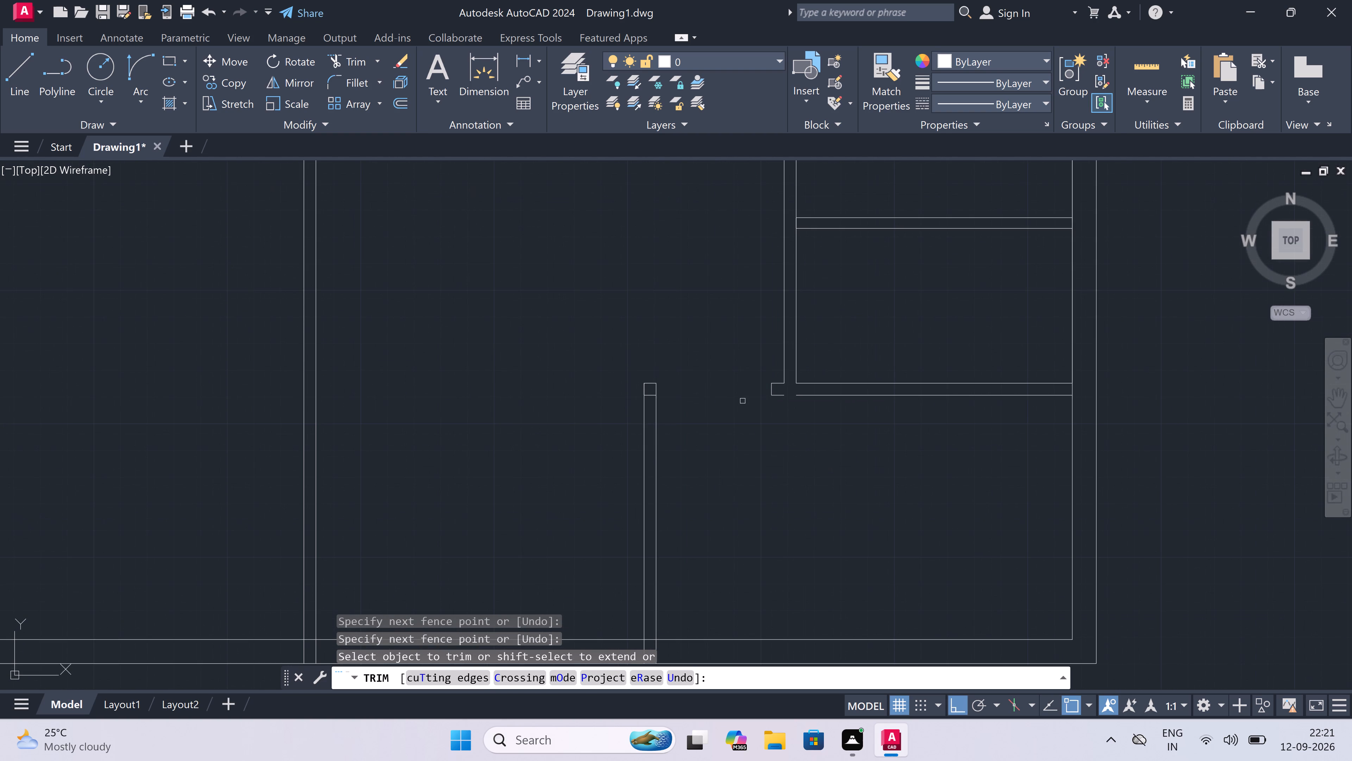
scroll(716, 396, "up", 2)
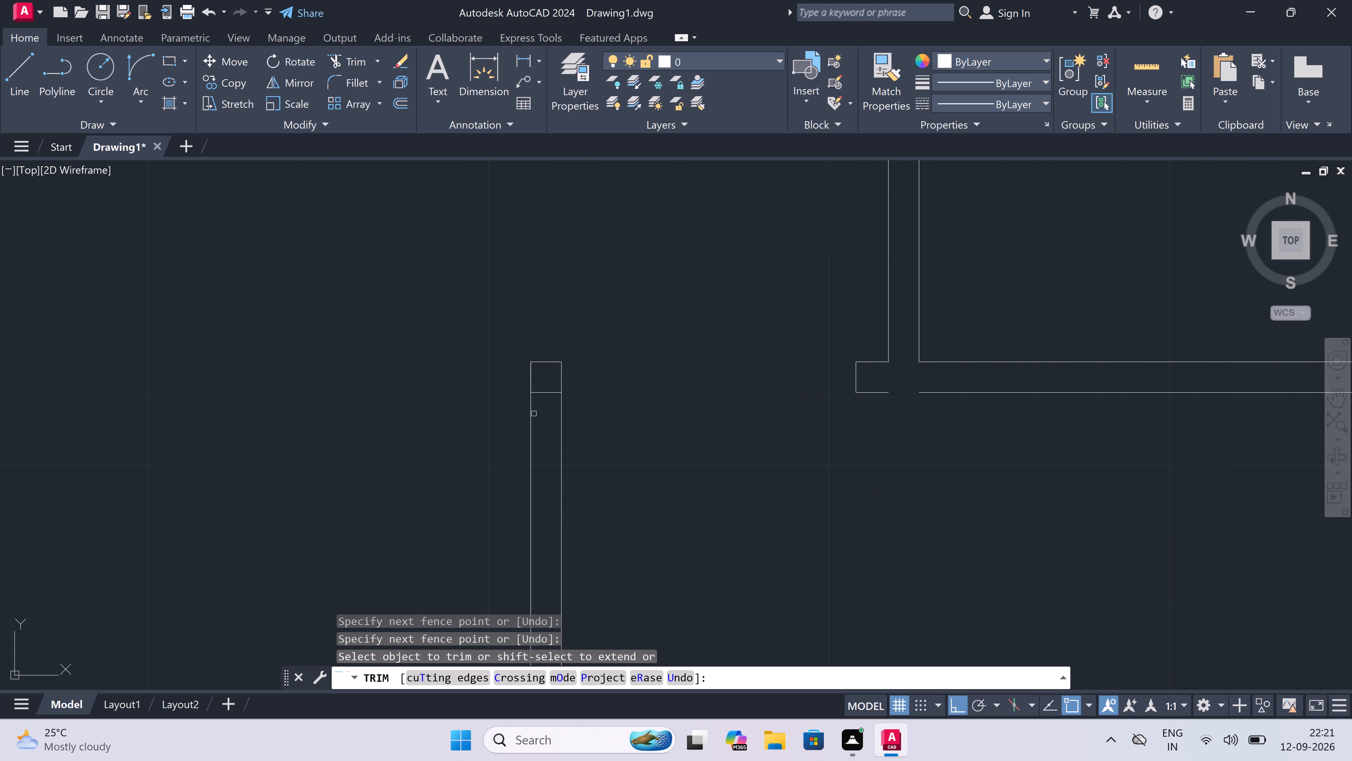
left_click(538, 405)
left_click(544, 385)
key("Escape")
Draw a stub about 5" long and 4.5" deep at the vertical partition's upper end, facing the opposite stub.
key("l")
key("space")
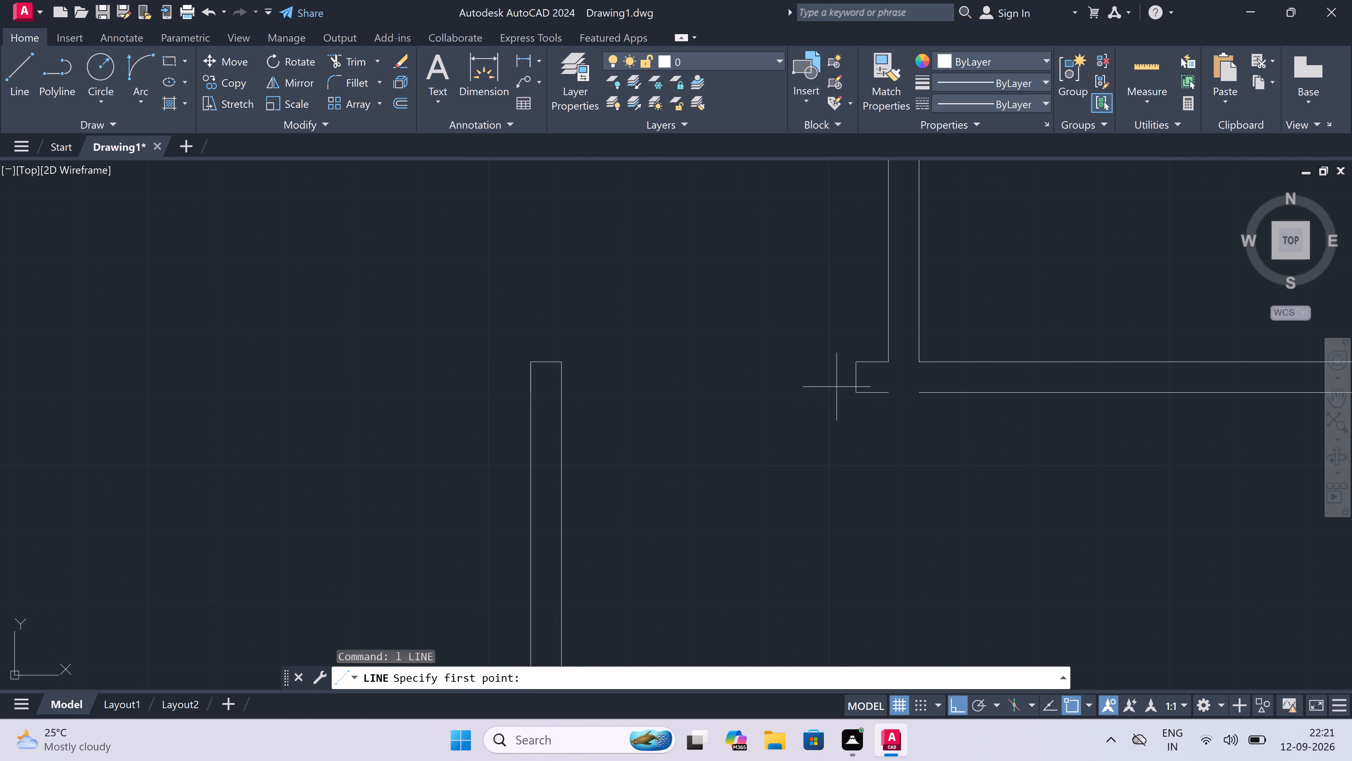
left_click(563, 365)
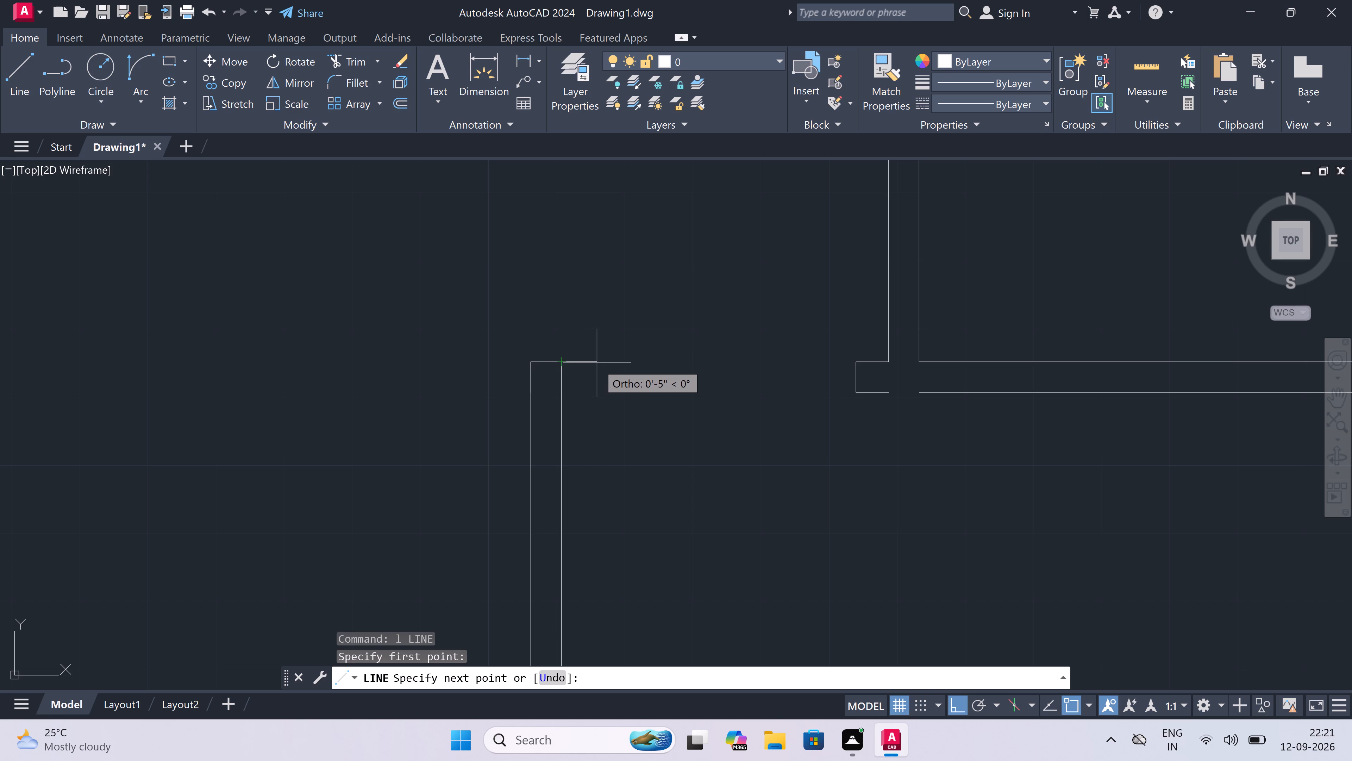
left_click_drag(597, 363, 598, 369)
type("4.5\"")
key("space")
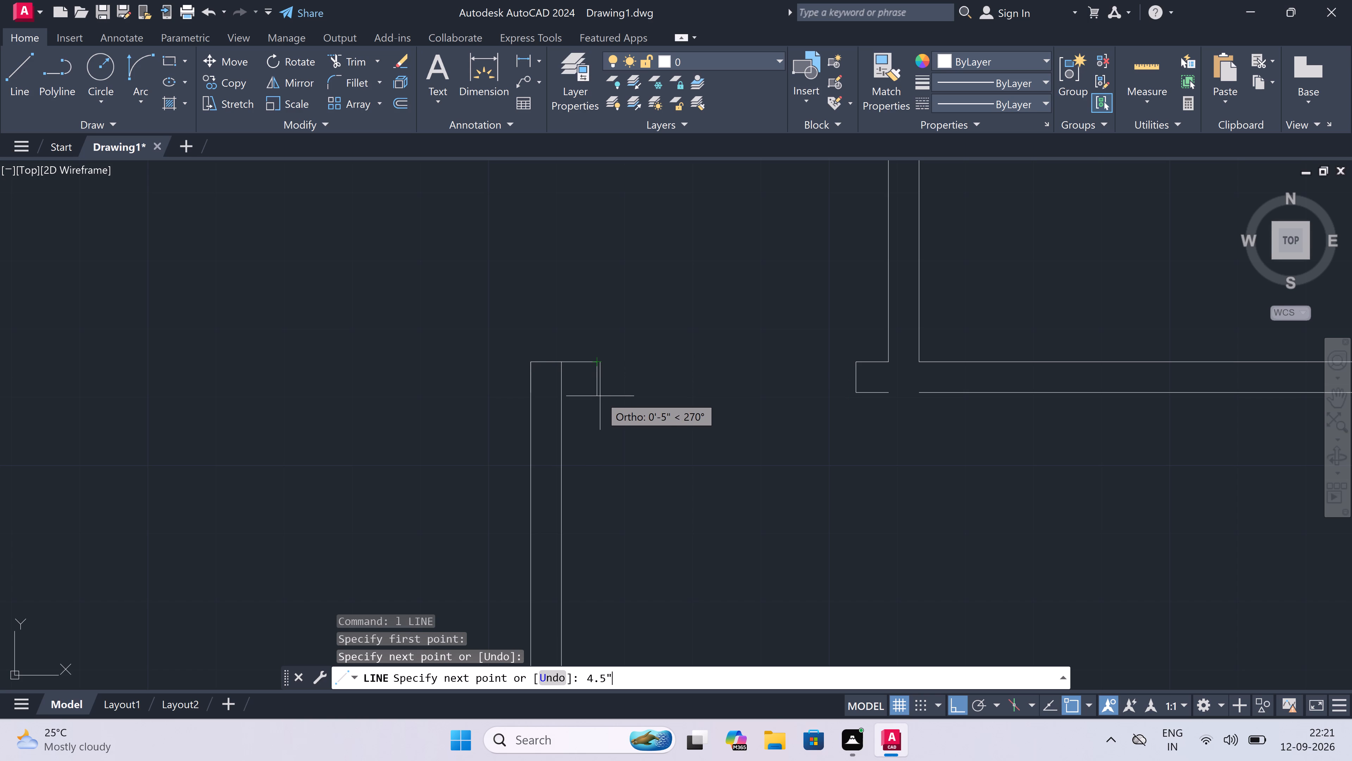
left_click(560, 391)
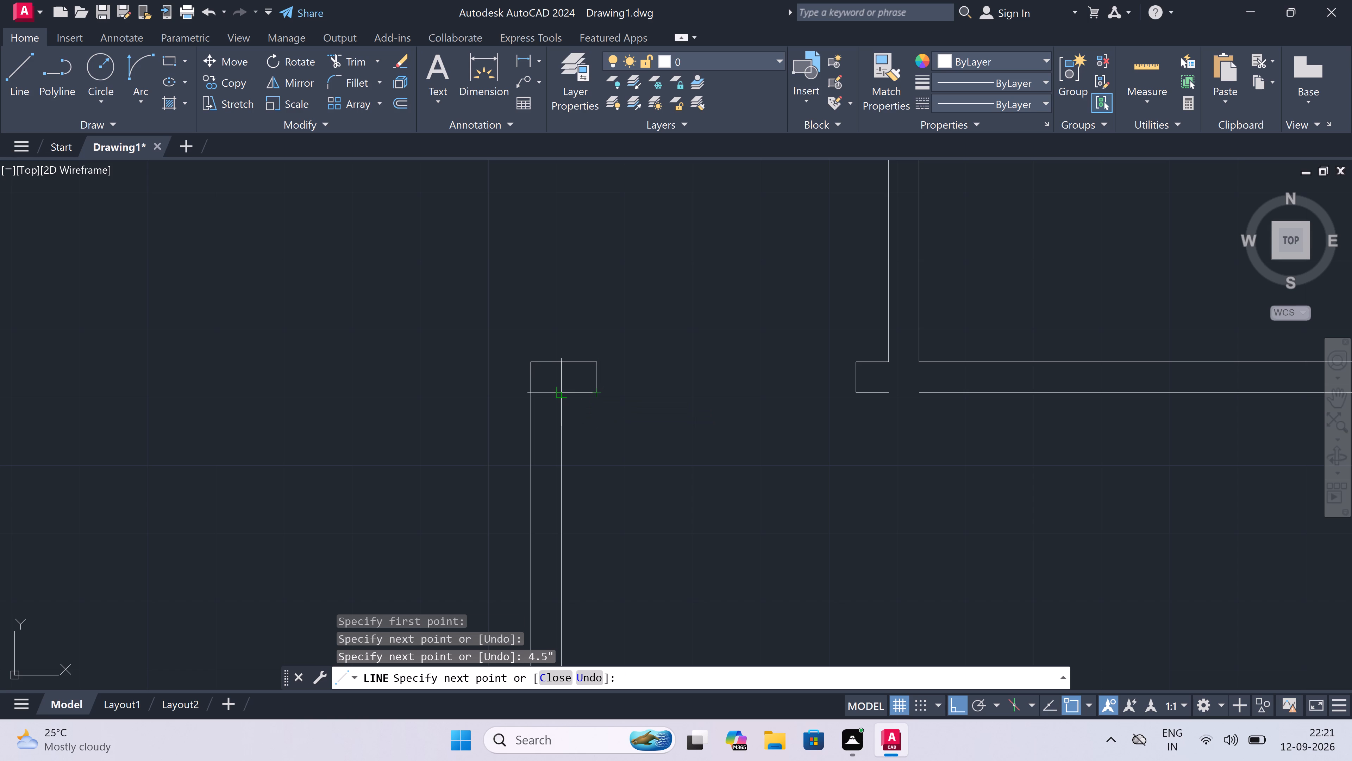
key("Escape")
Trim the leftover vertical line between the new stub and the vertical partition's upper end.
key("t")
type("r")
key("space")
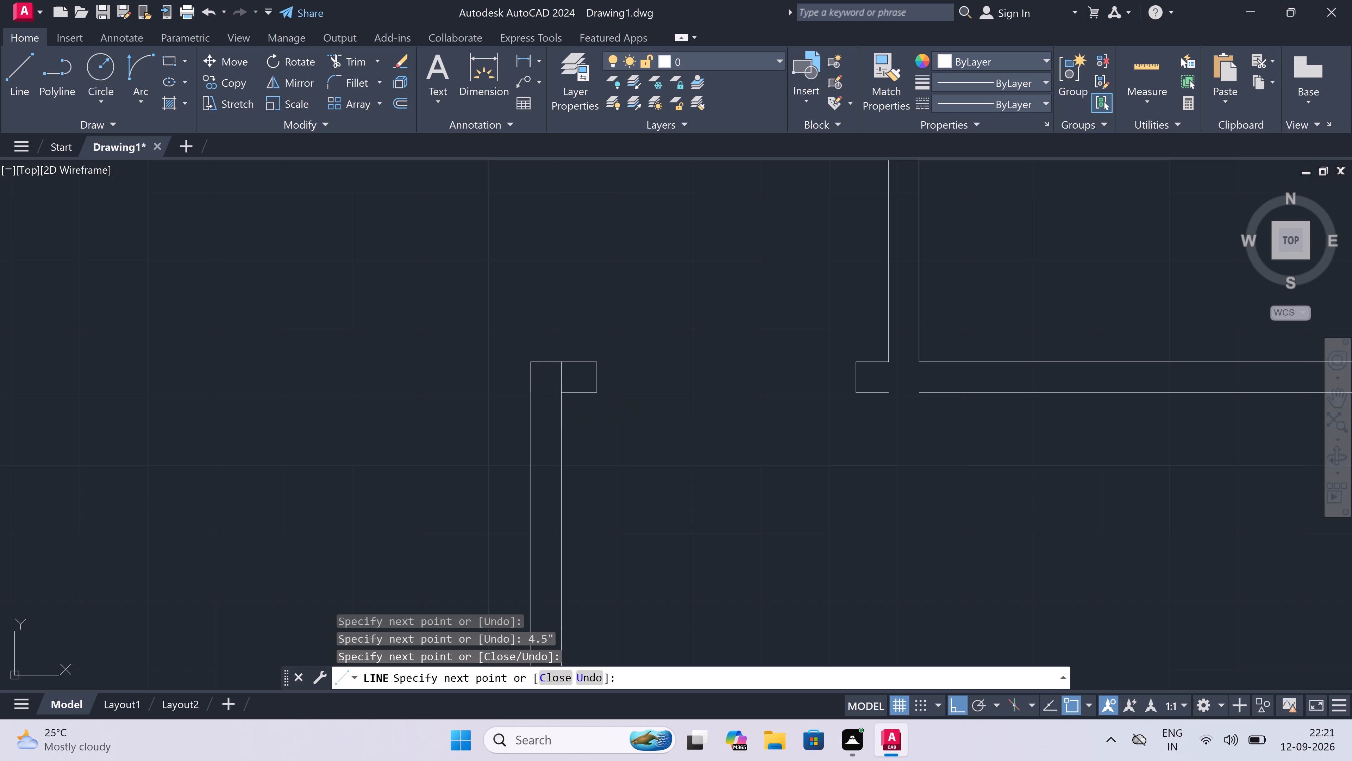
left_click_drag(573, 377, 570, 378)
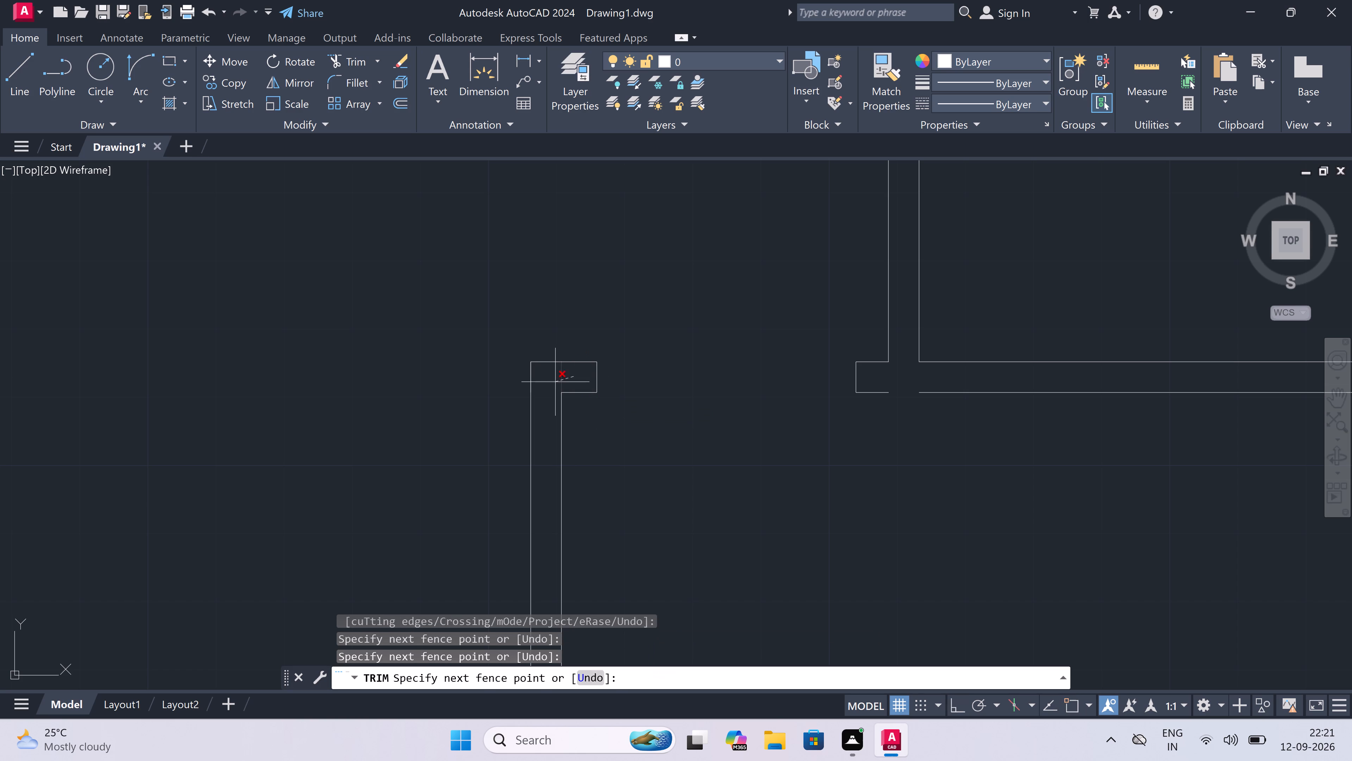
left_click(555, 382)
key("Escape")
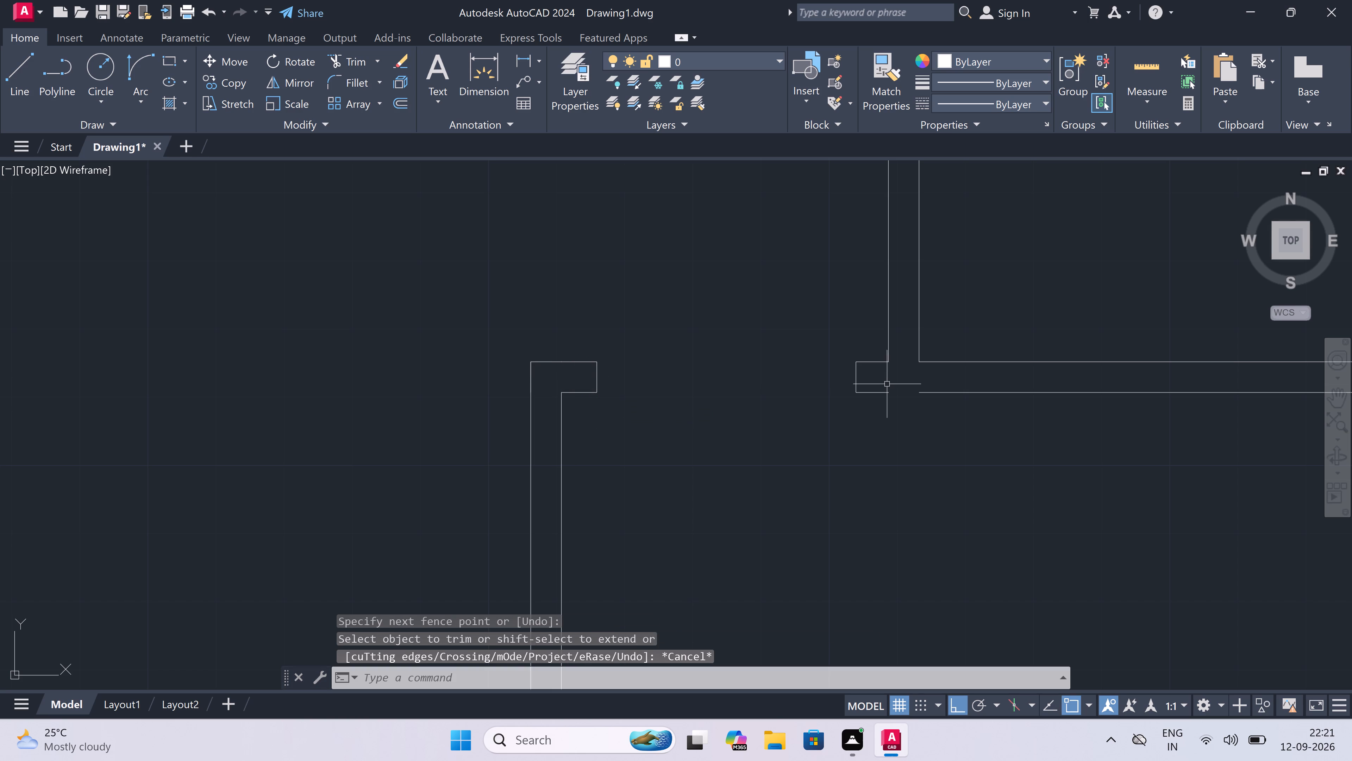
Extend the lower line of the horizontal partition across the wall junction to meet the opposite stub.
key("e")
type("x")
key("space")
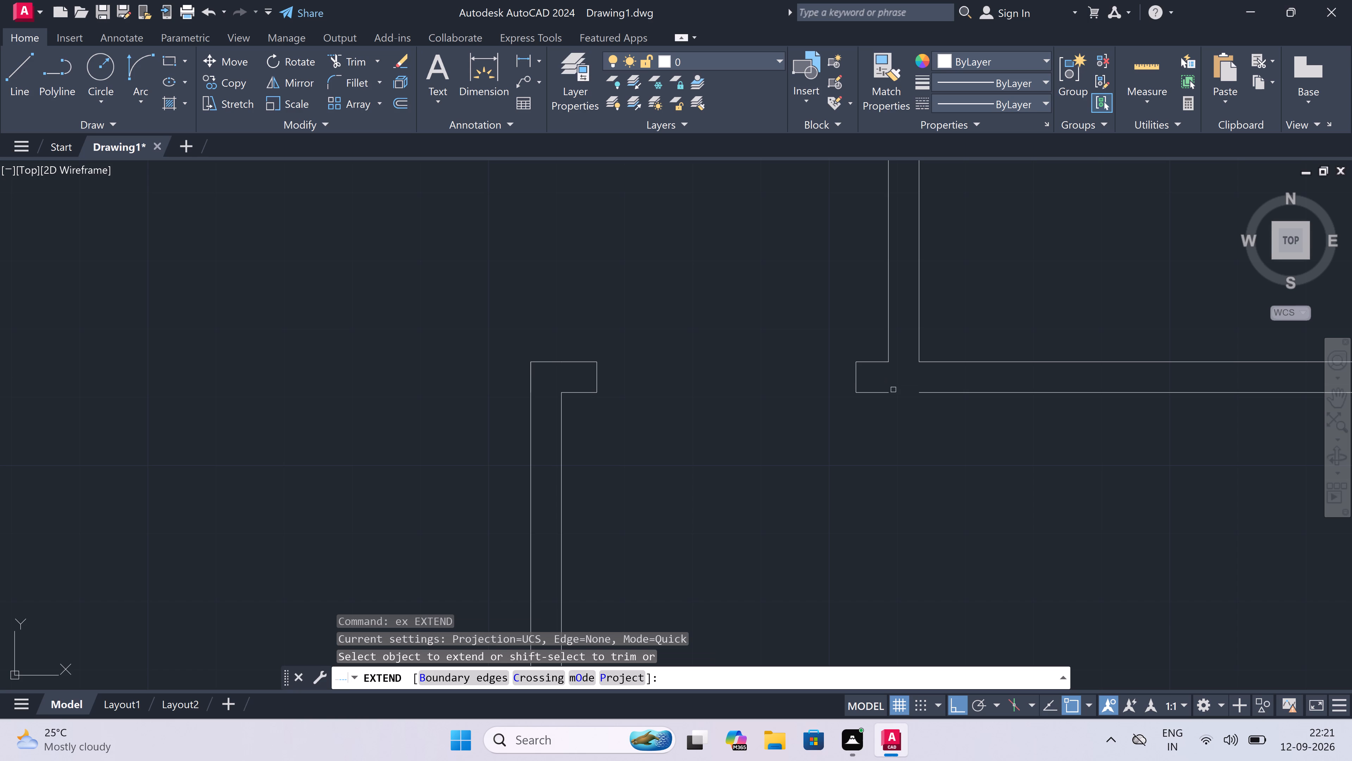
left_click_drag(943, 383, 943, 390)
left_click(912, 441)
key("Escape")
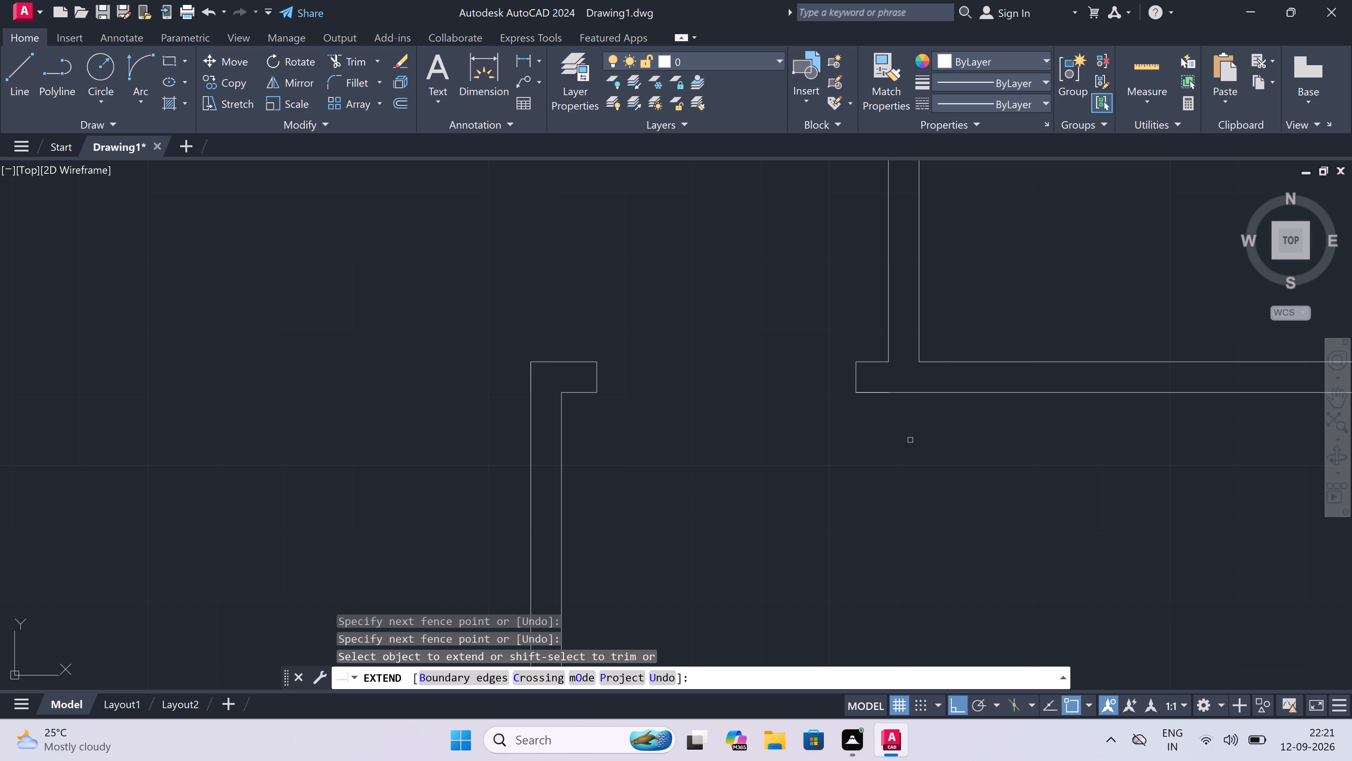
Draw a 2" jamb line from the midpoint of the left stub's end, continuing with a 3' door leaf line downward.
key("l")
key("space")
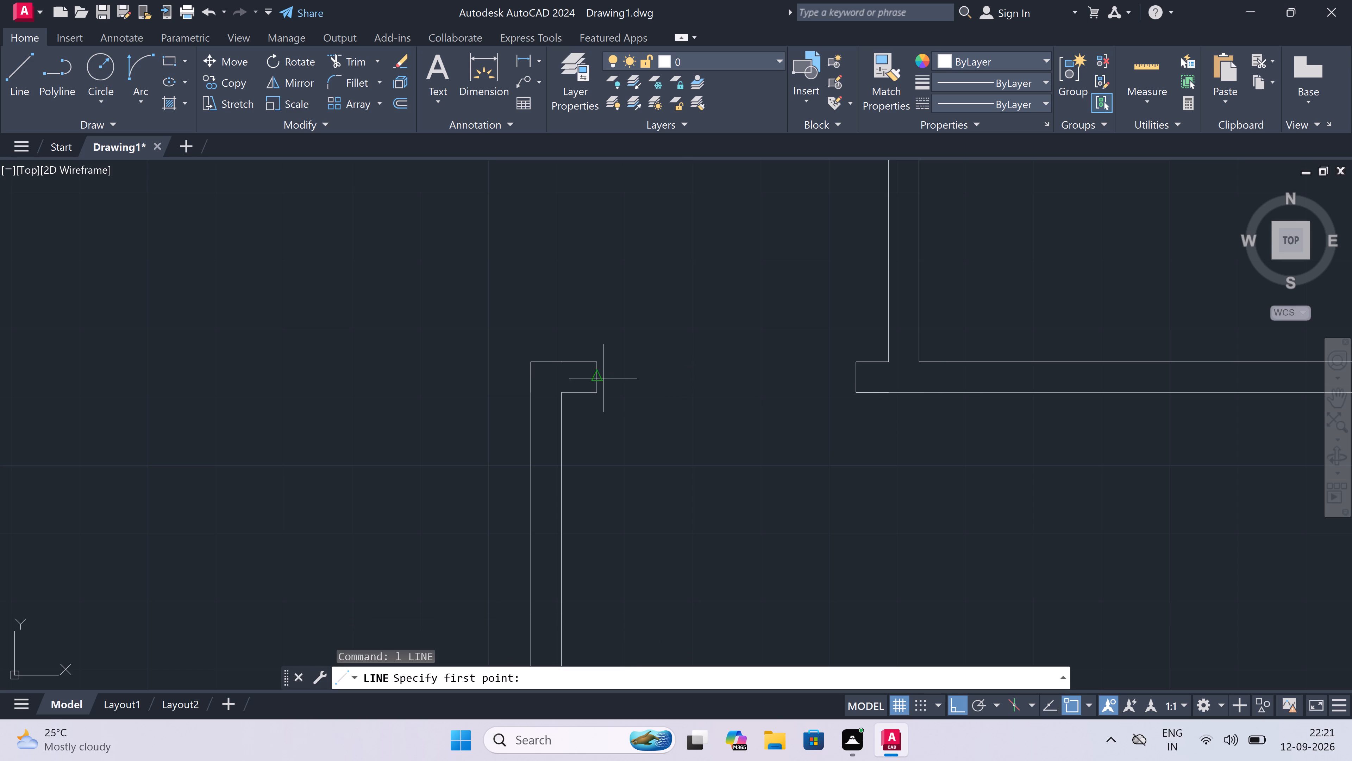
left_click_drag(600, 378, 625, 388)
type("2\"")
key("space")
type("3'")
key("space")
key("Escape")
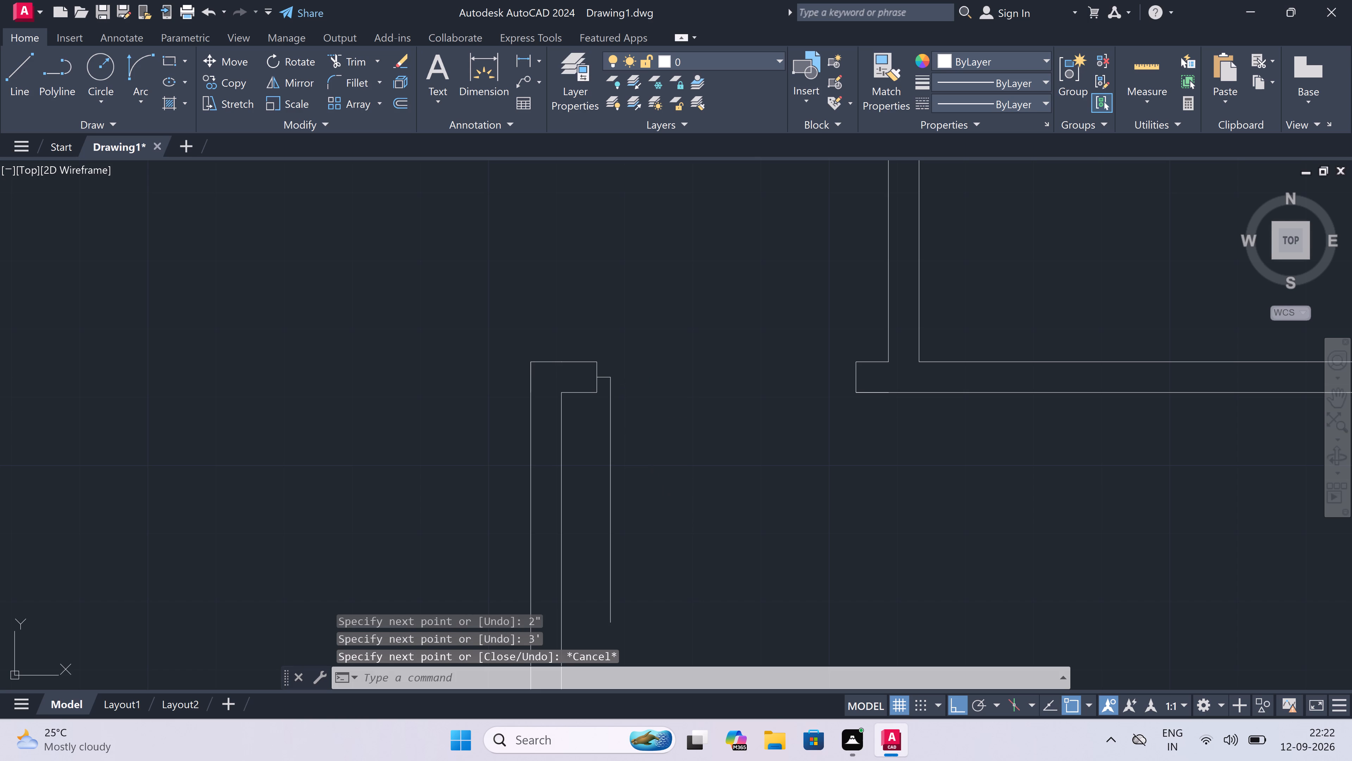
Draw a 2" jamb line into the opening from the midpoint of the opposite stub's end.
key("space")
left_click(854, 377)
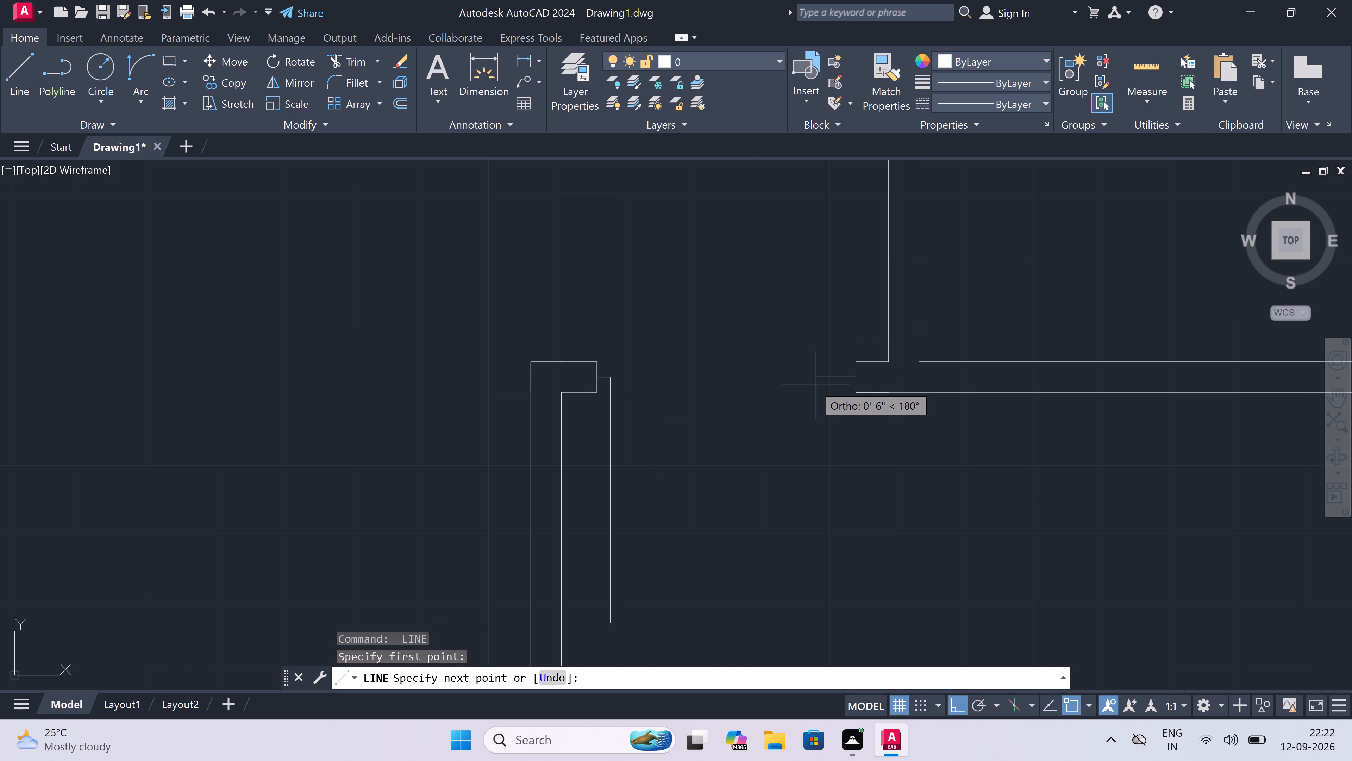
type("2\"")
key("space")
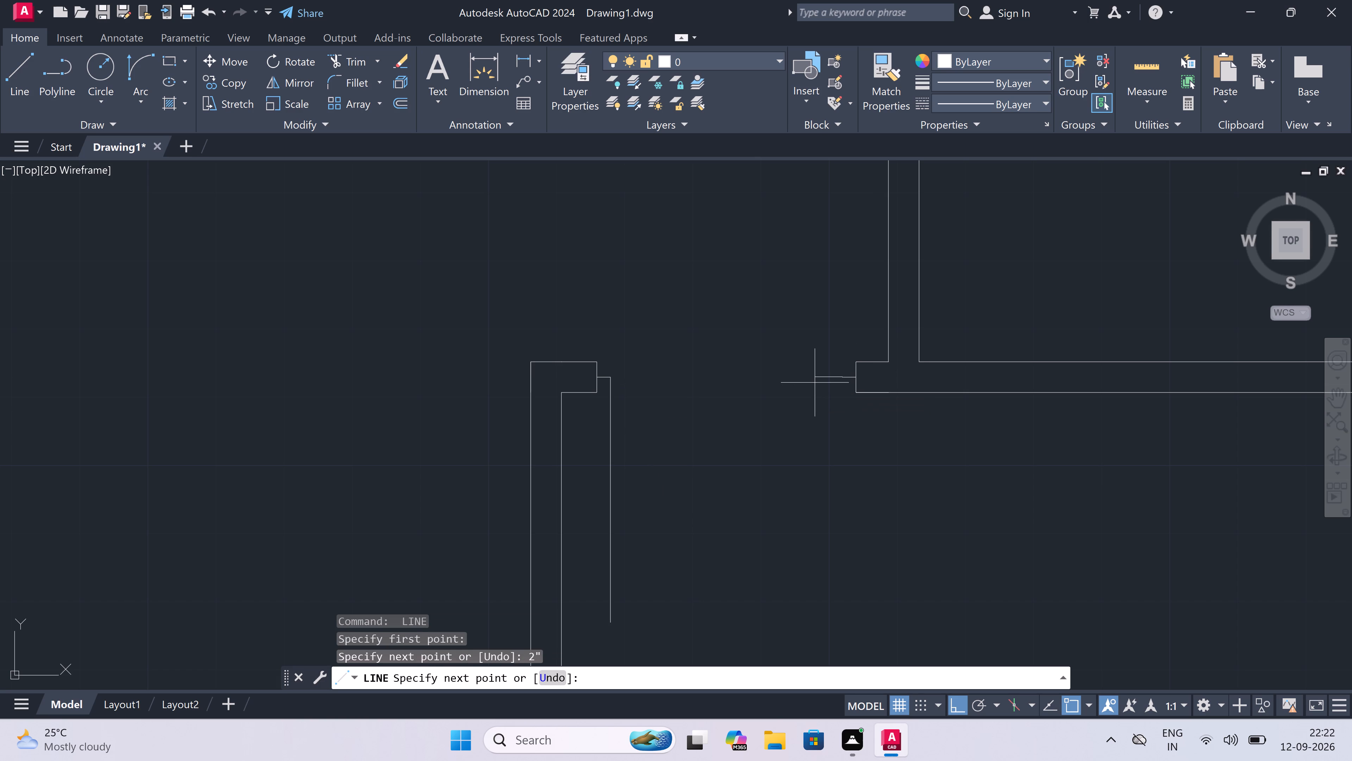
key("Escape")
Draw the door swing arc from the lower end of the 3' leaf to the tip of the opposite jamb line.
left_click(140, 58)
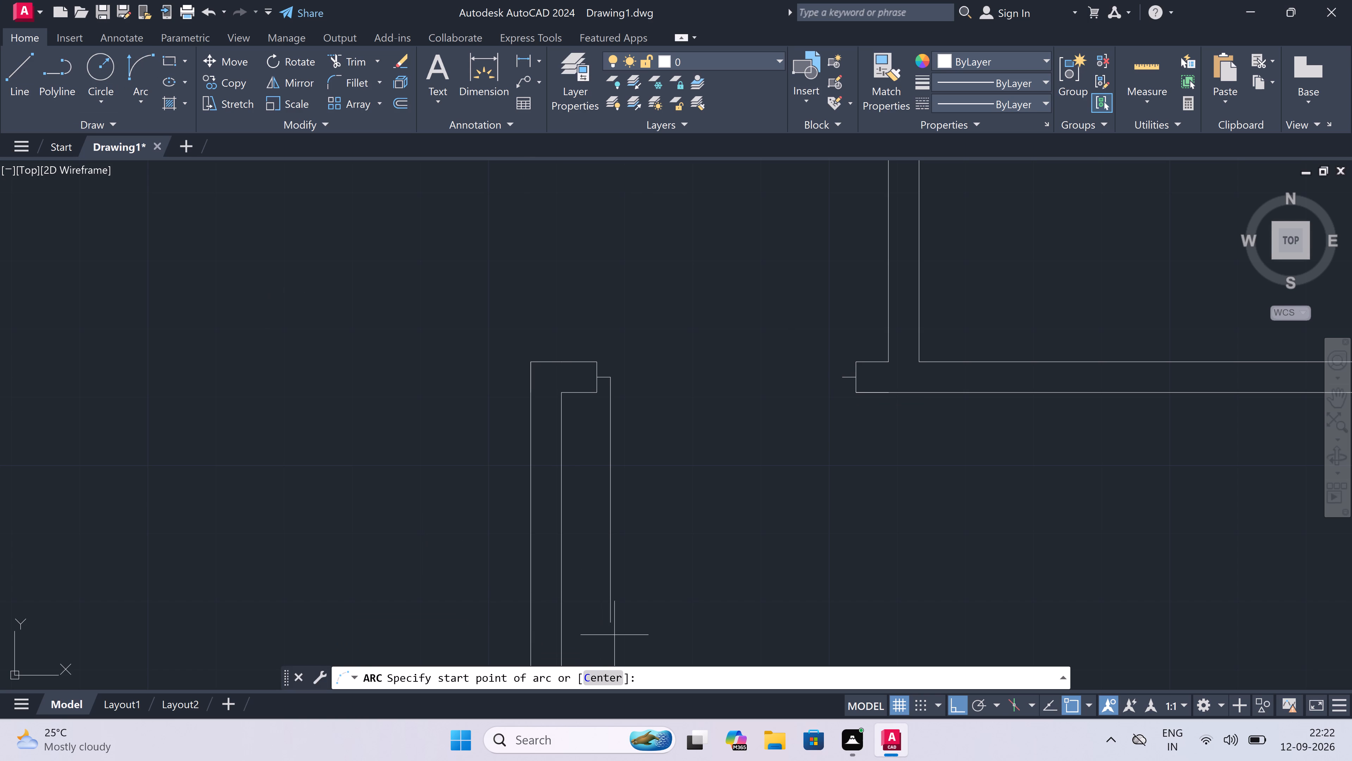
left_click_drag(610, 621, 634, 599)
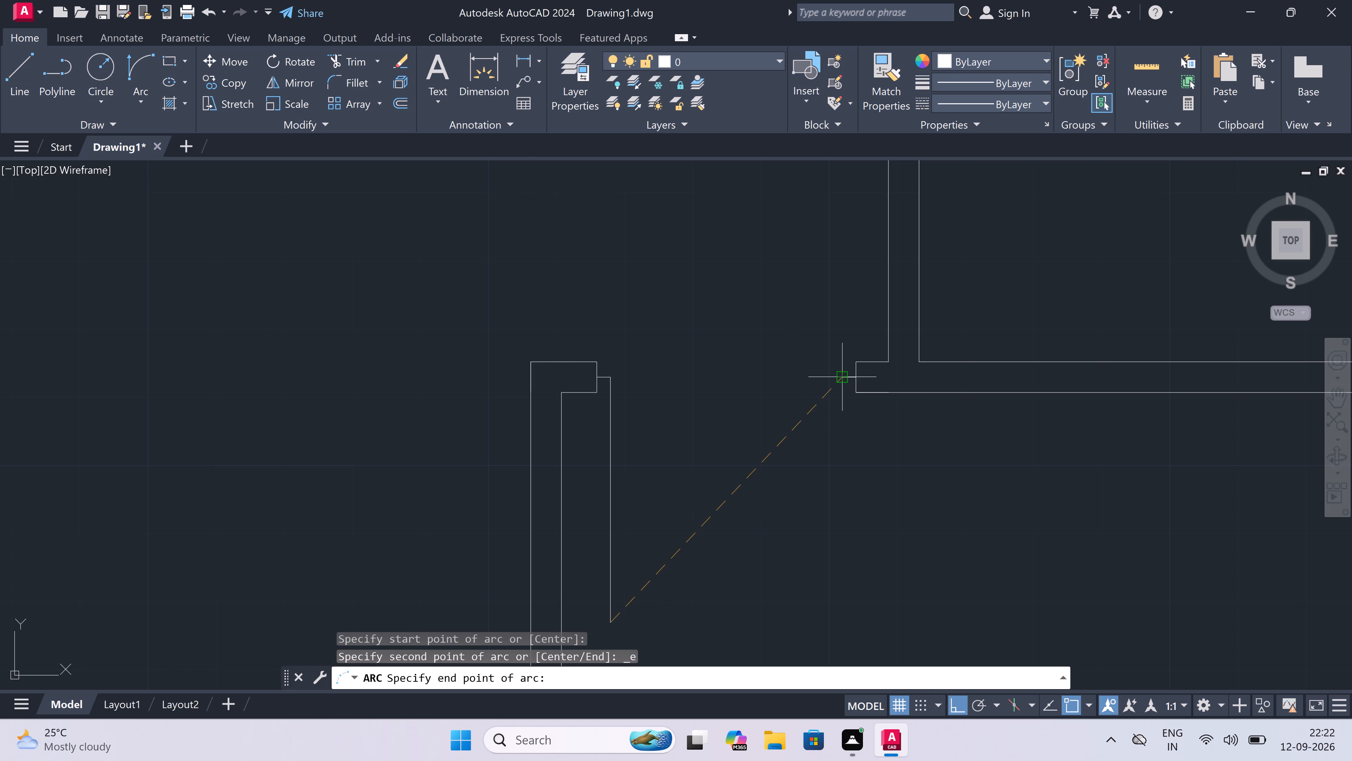
left_click_drag(844, 379, 844, 383)
left_click(911, 500)
Draw two lines across the lower outer wall's thickness, between the two vertical partitions, to mark a door opening.
scroll(912, 500, "down", 8)
scroll(900, 527, "up", 4)
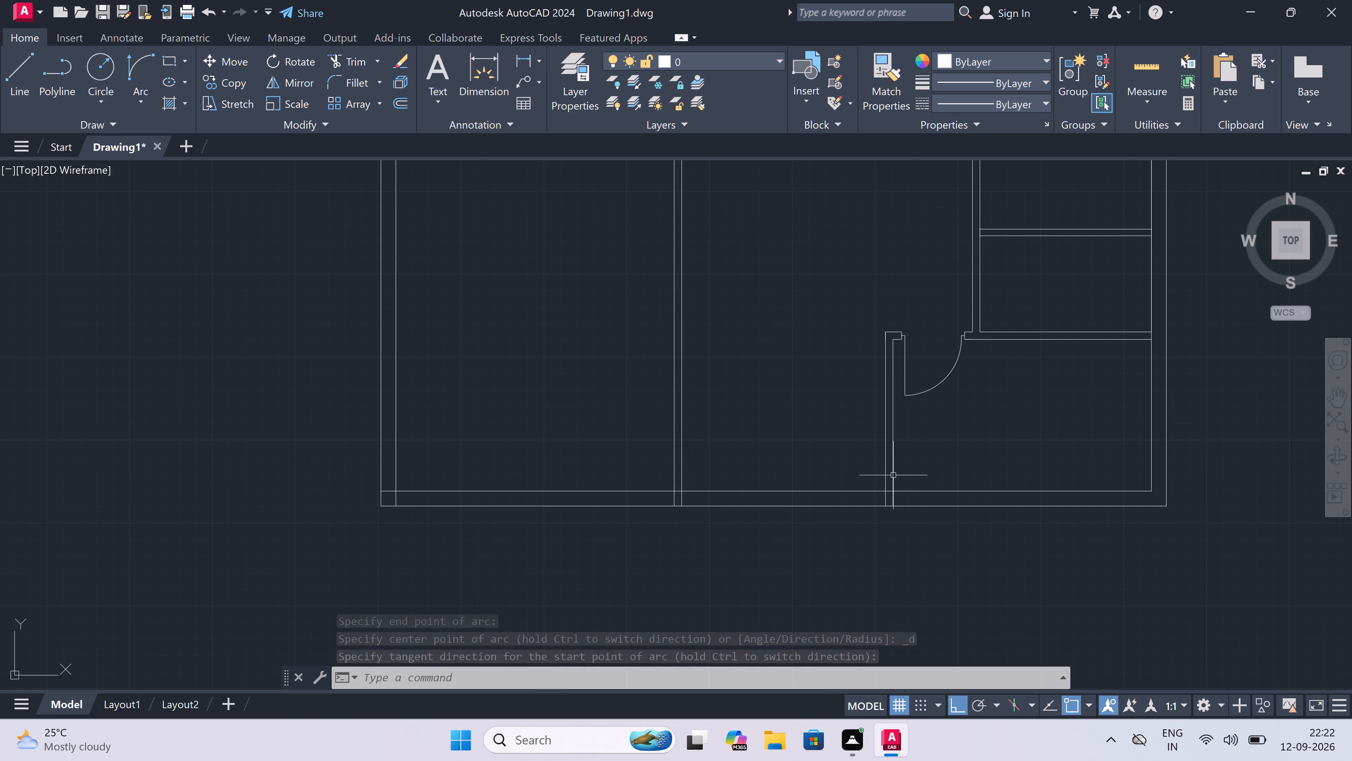
scroll(792, 471, "down", 3)
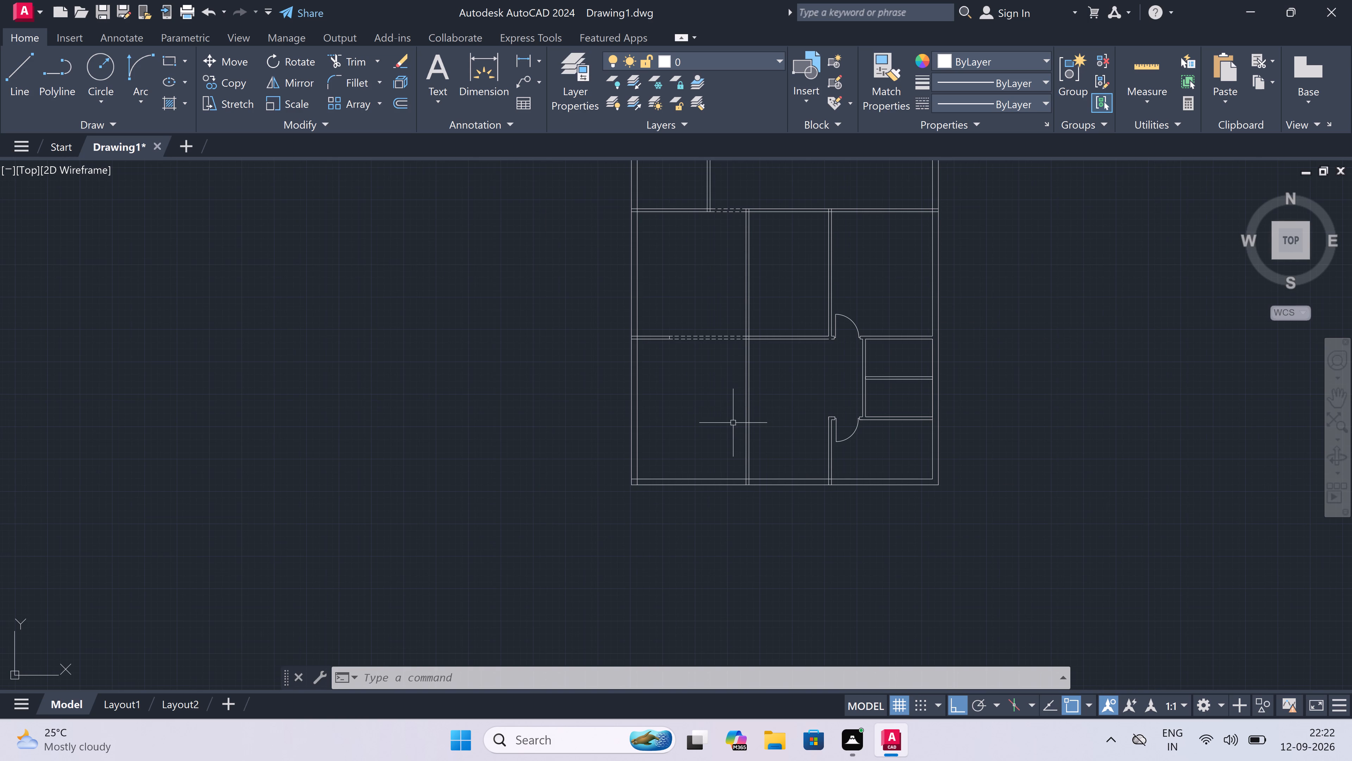
scroll(791, 461, "up", 3)
scroll(830, 483, "up", 2)
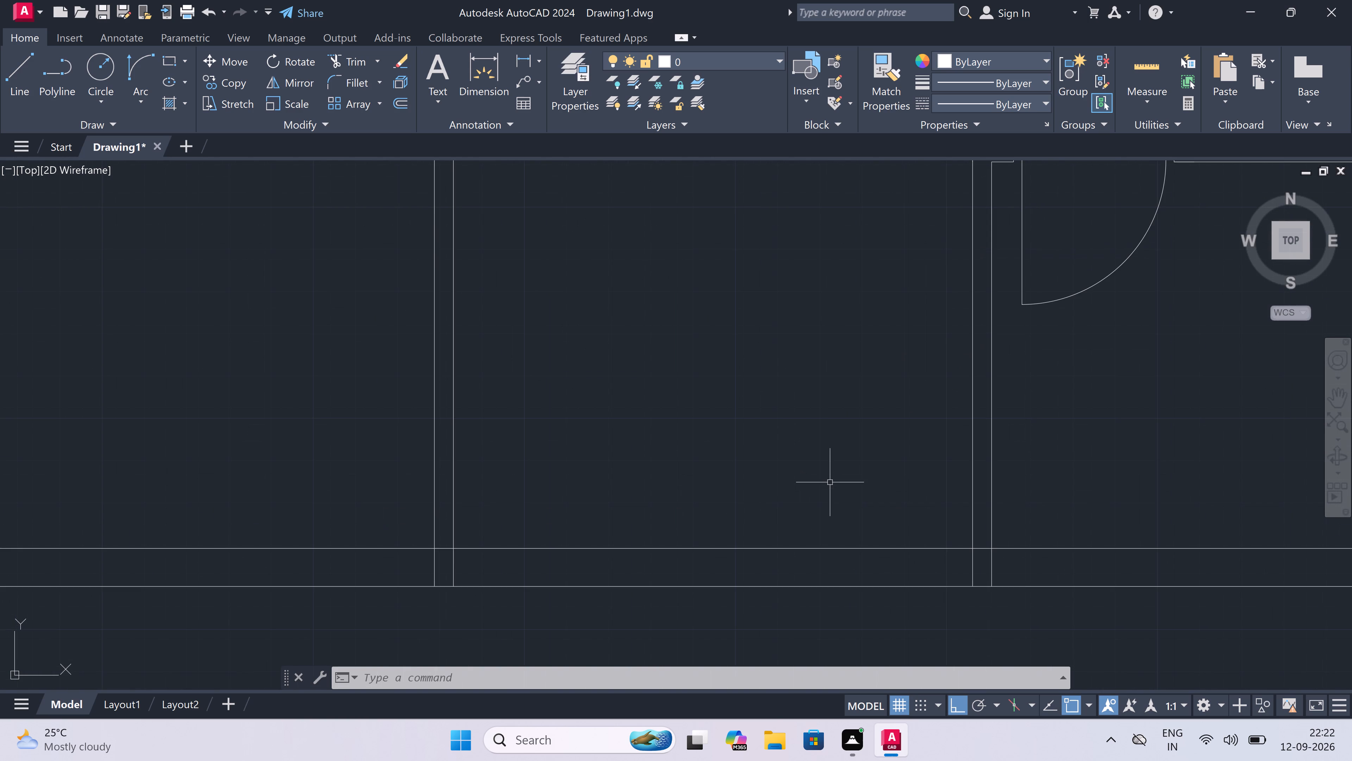
key("m")
key("Escape")
type("l")
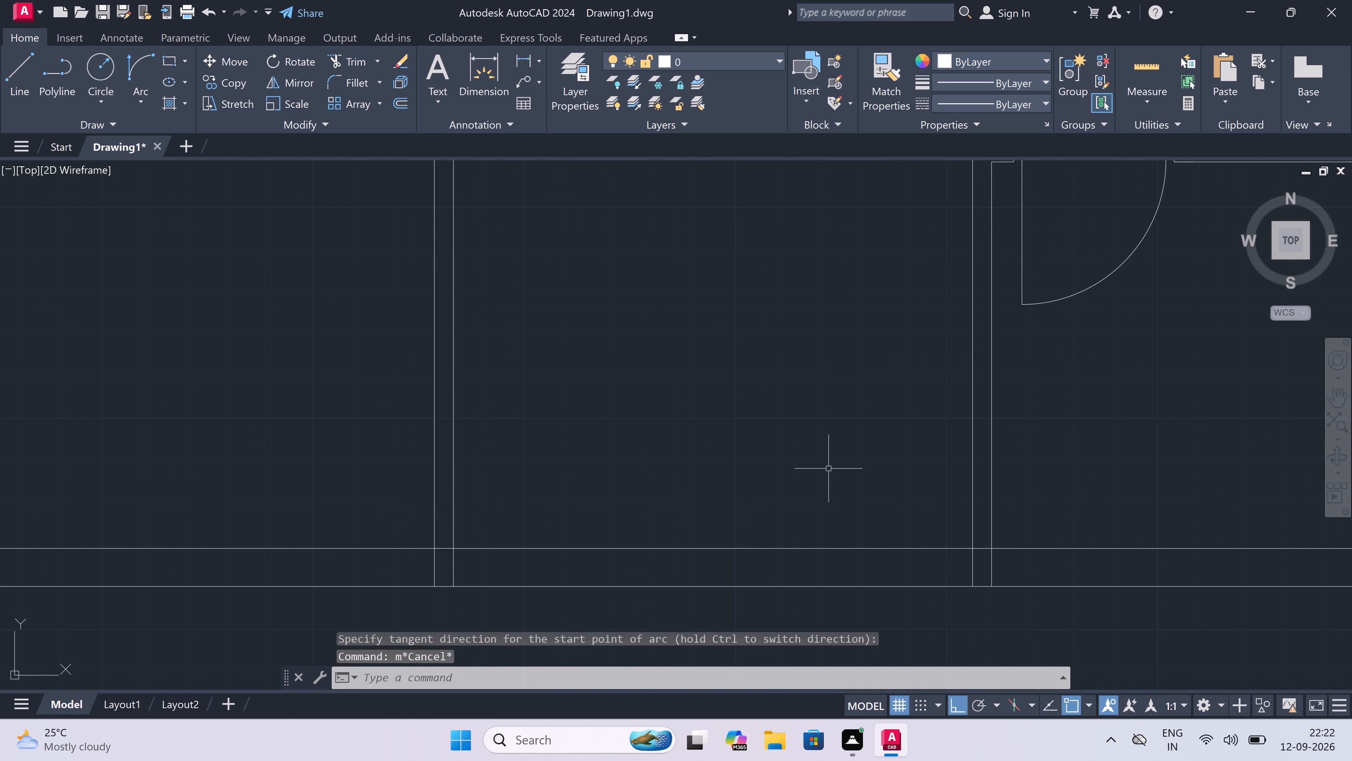
key("space")
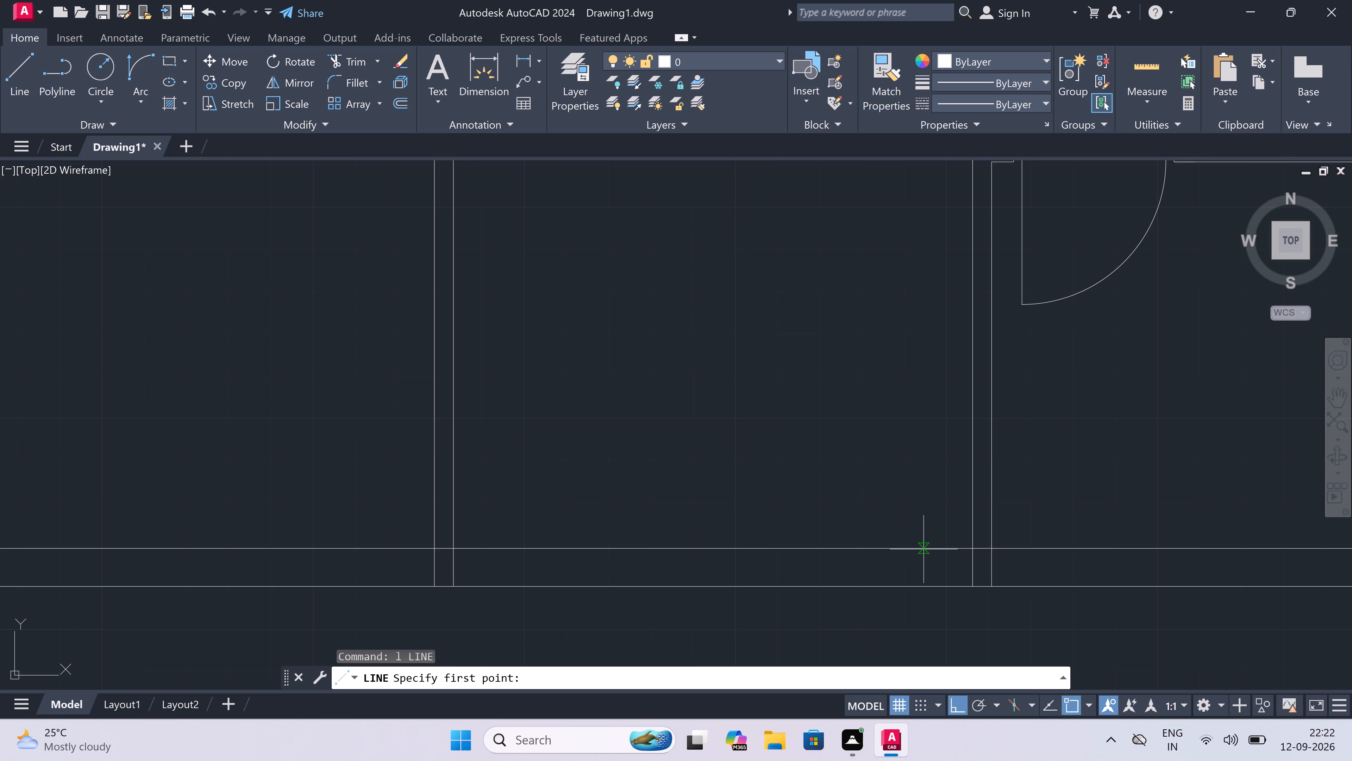
left_click_drag(919, 545, 920, 554)
left_click(917, 583)
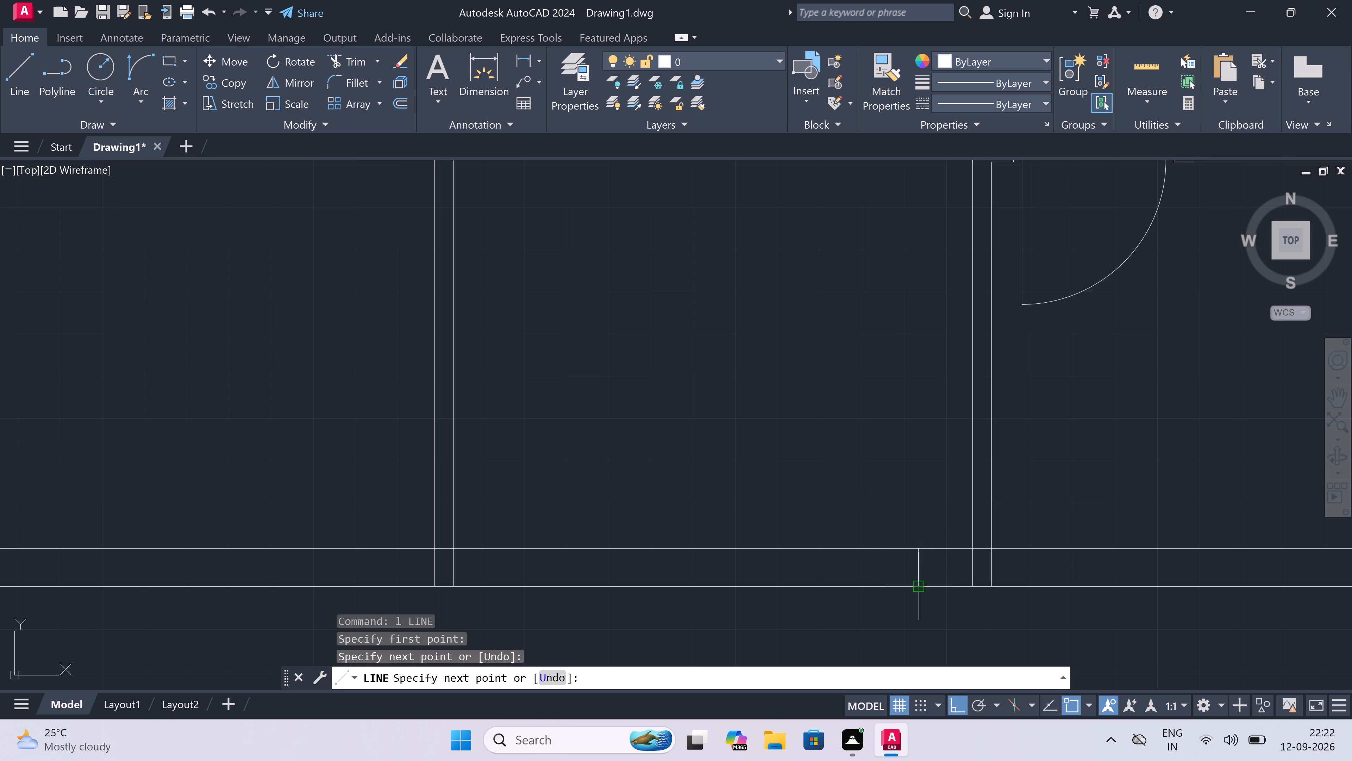
key("Escape")
key("space")
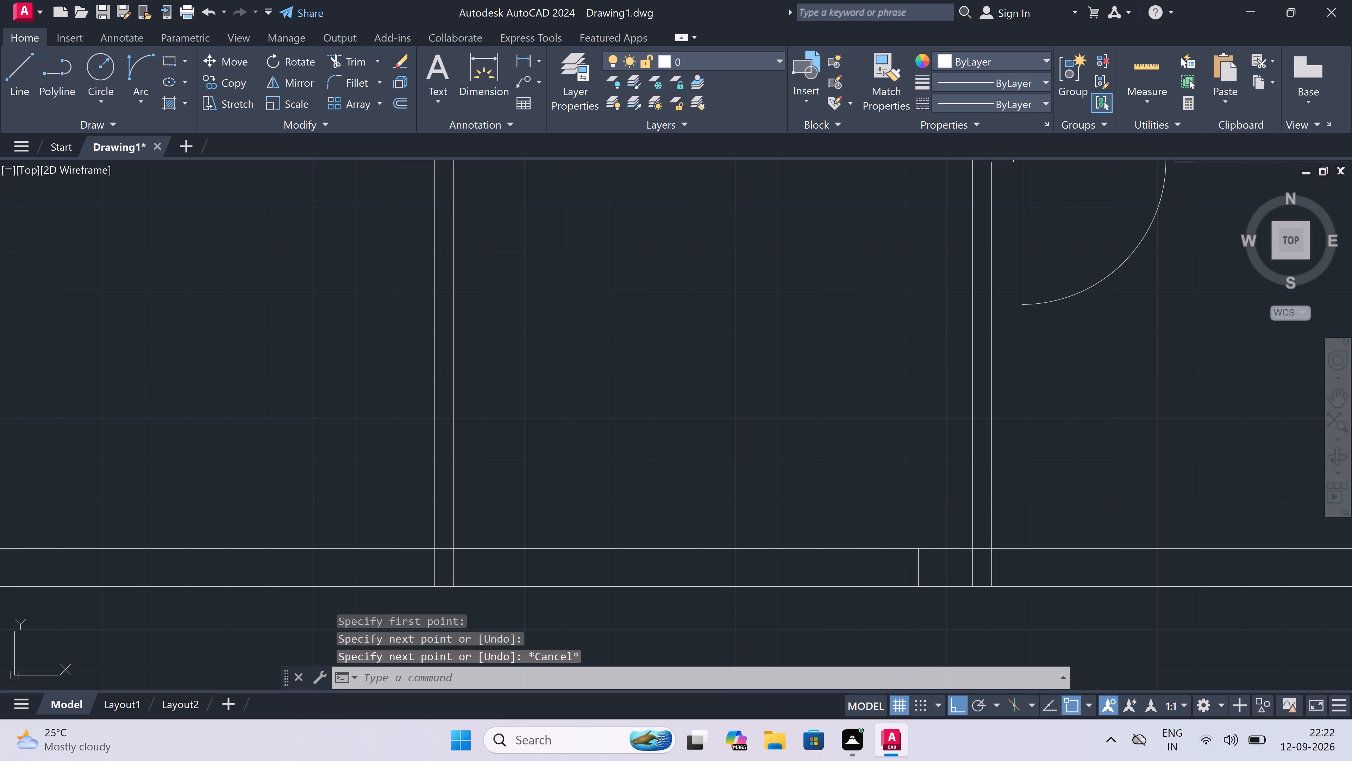
scroll(720, 574, "down", 1)
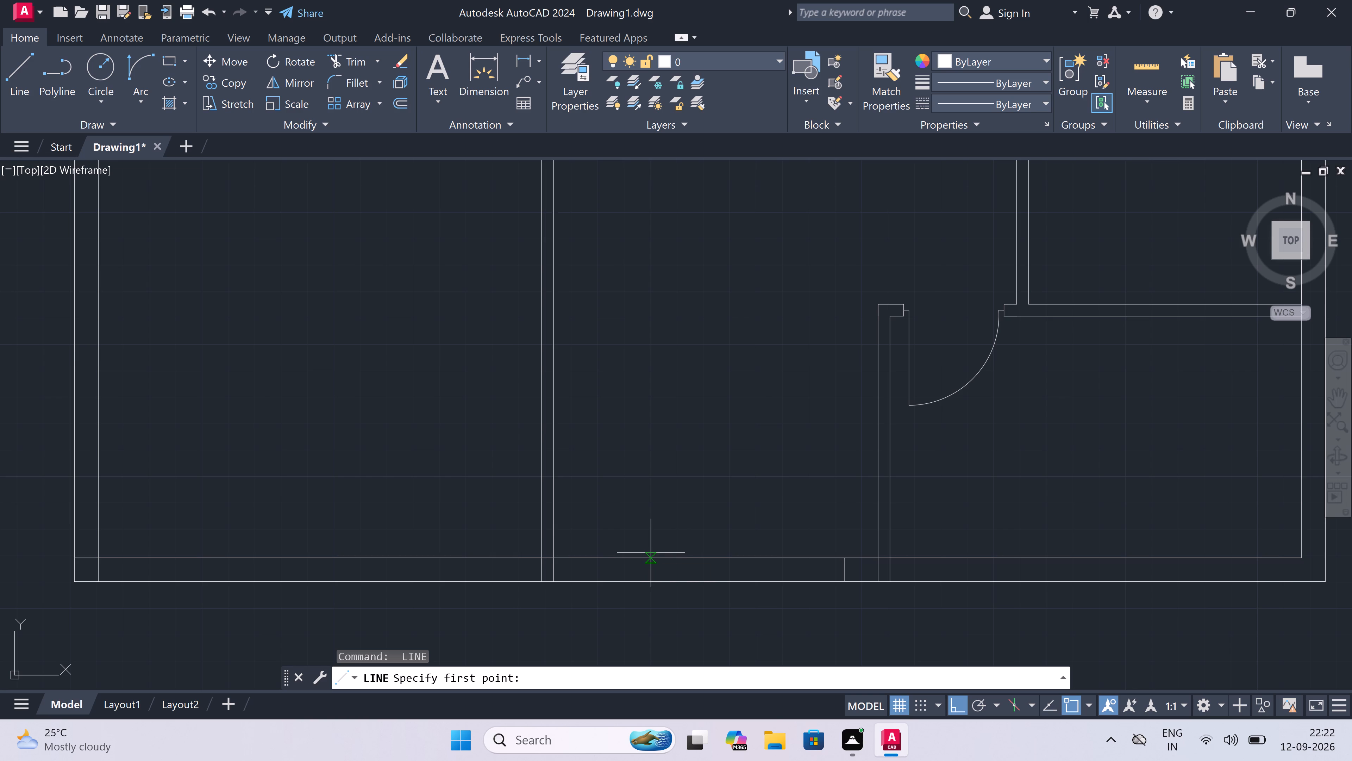
left_click_drag(636, 555, 635, 565)
left_click(631, 582)
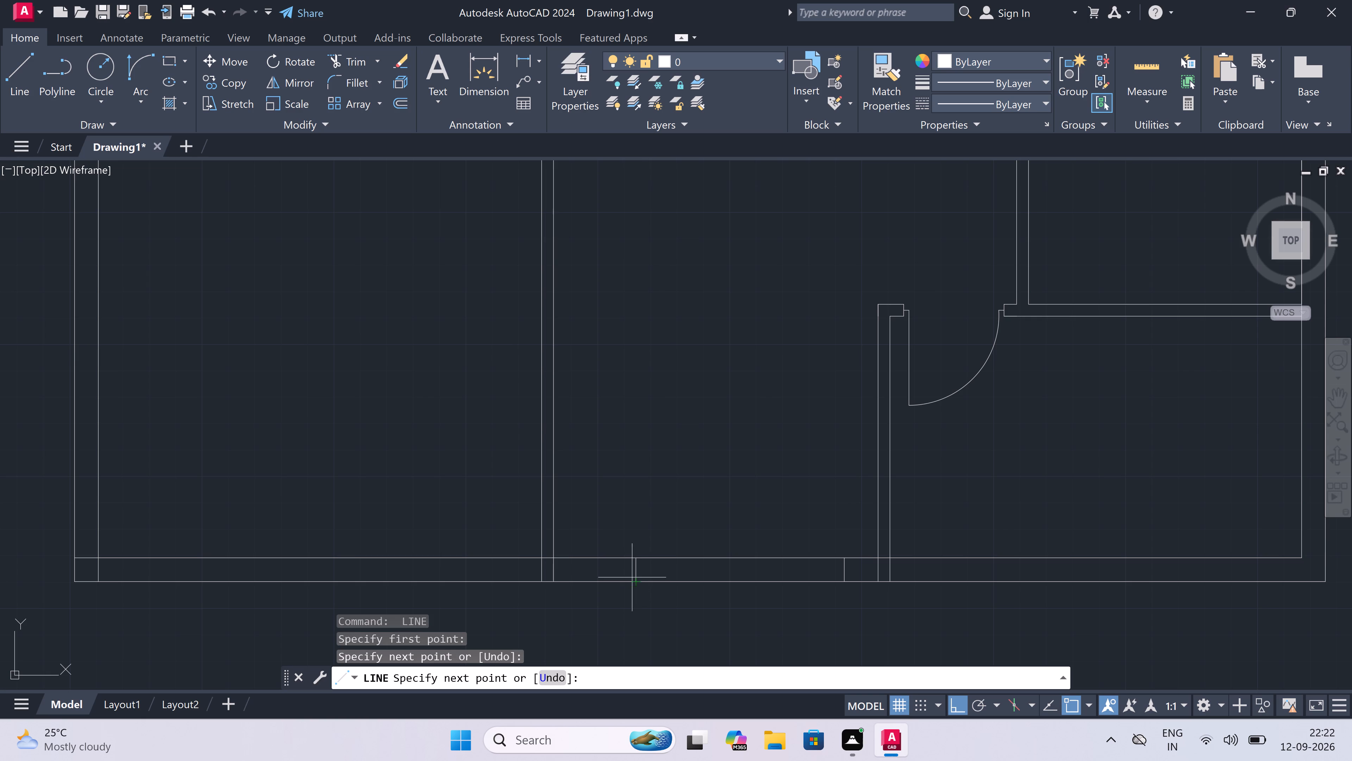
From the midpoint of the opening's left end line, draw a 2" jamb and an upward door leaf in 3' and 1' segments.
left_click_drag(634, 571, 659, 573)
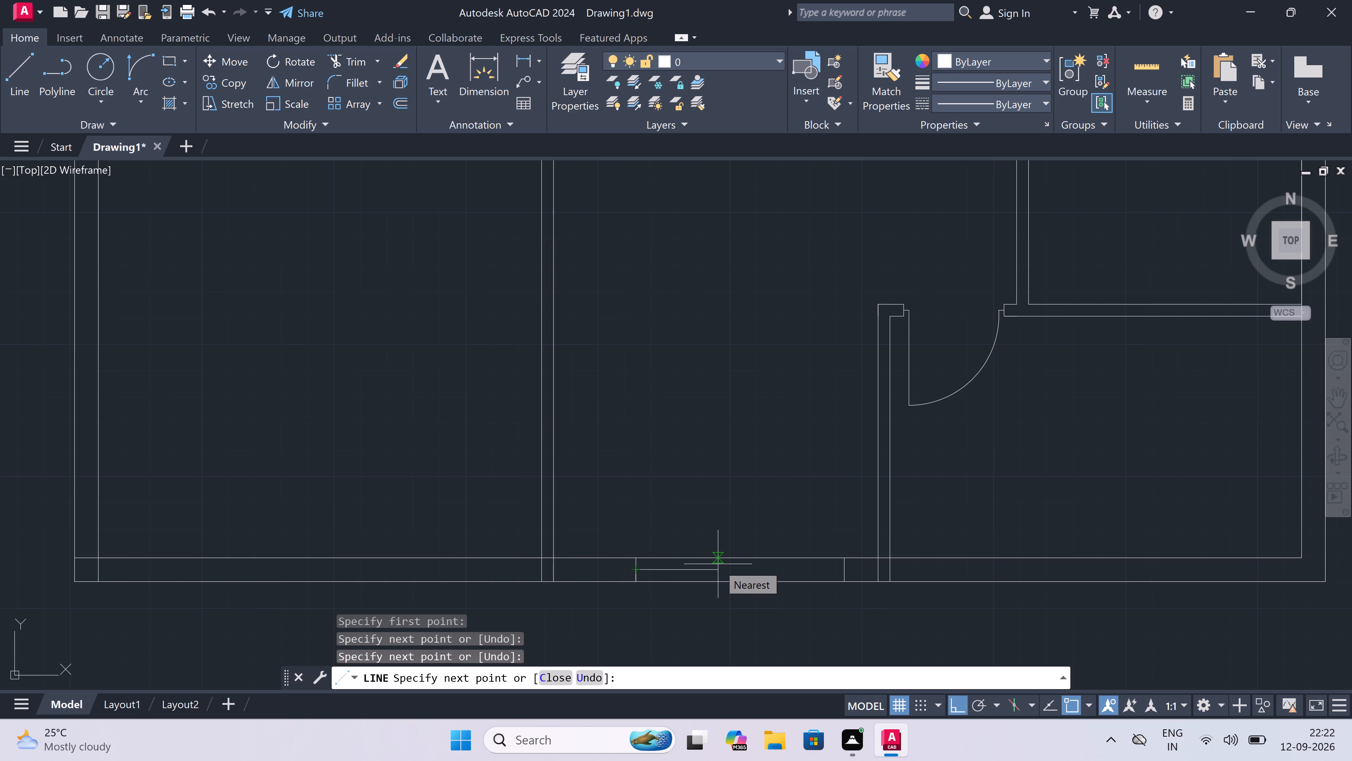
type("2\"")
key("space")
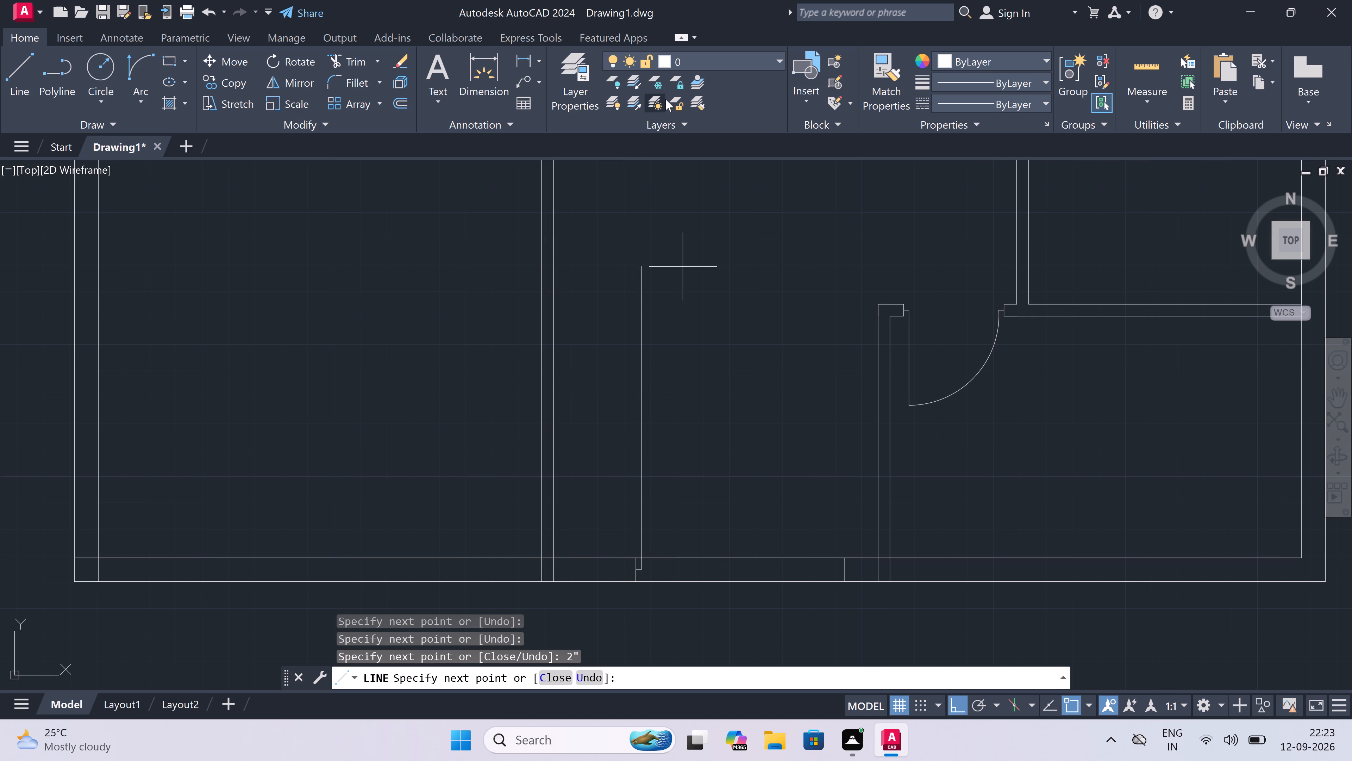
type("3'")
key("space")
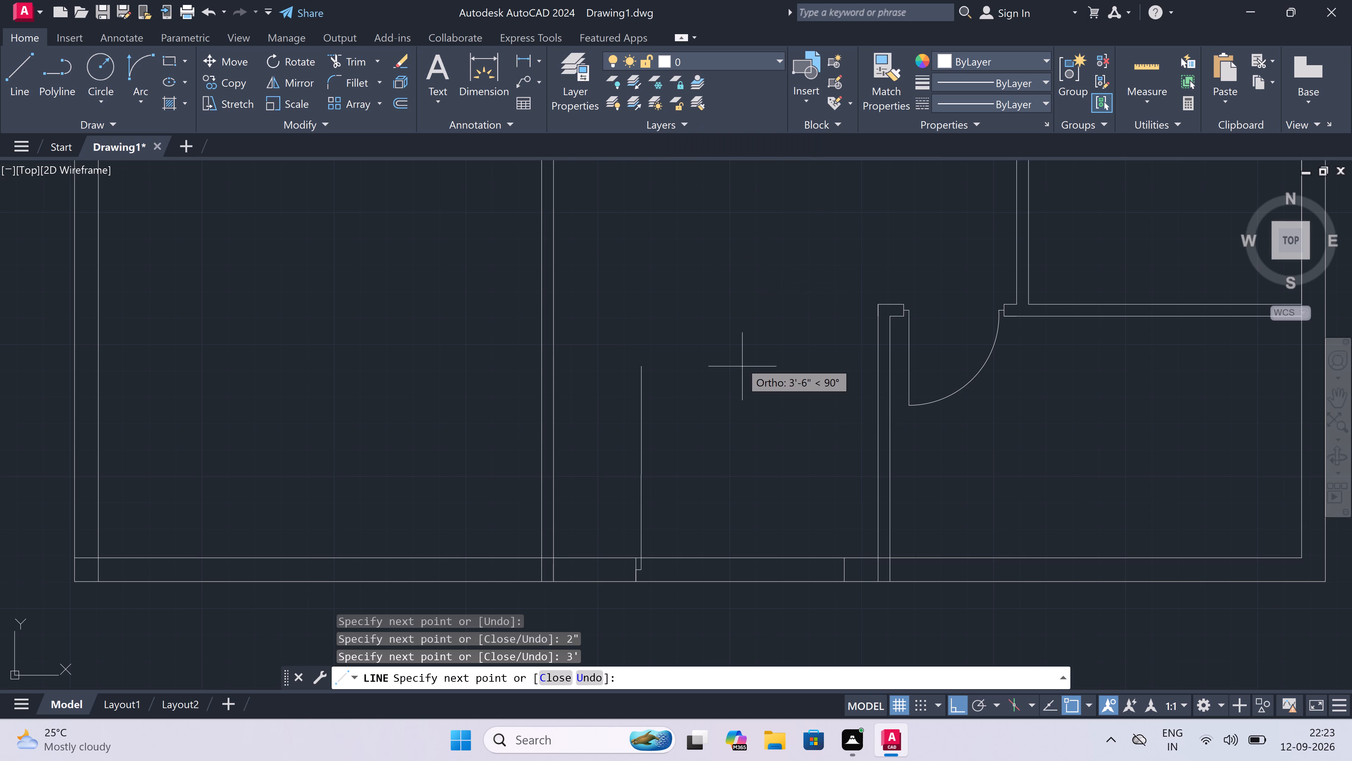
type("1'")
key("space")
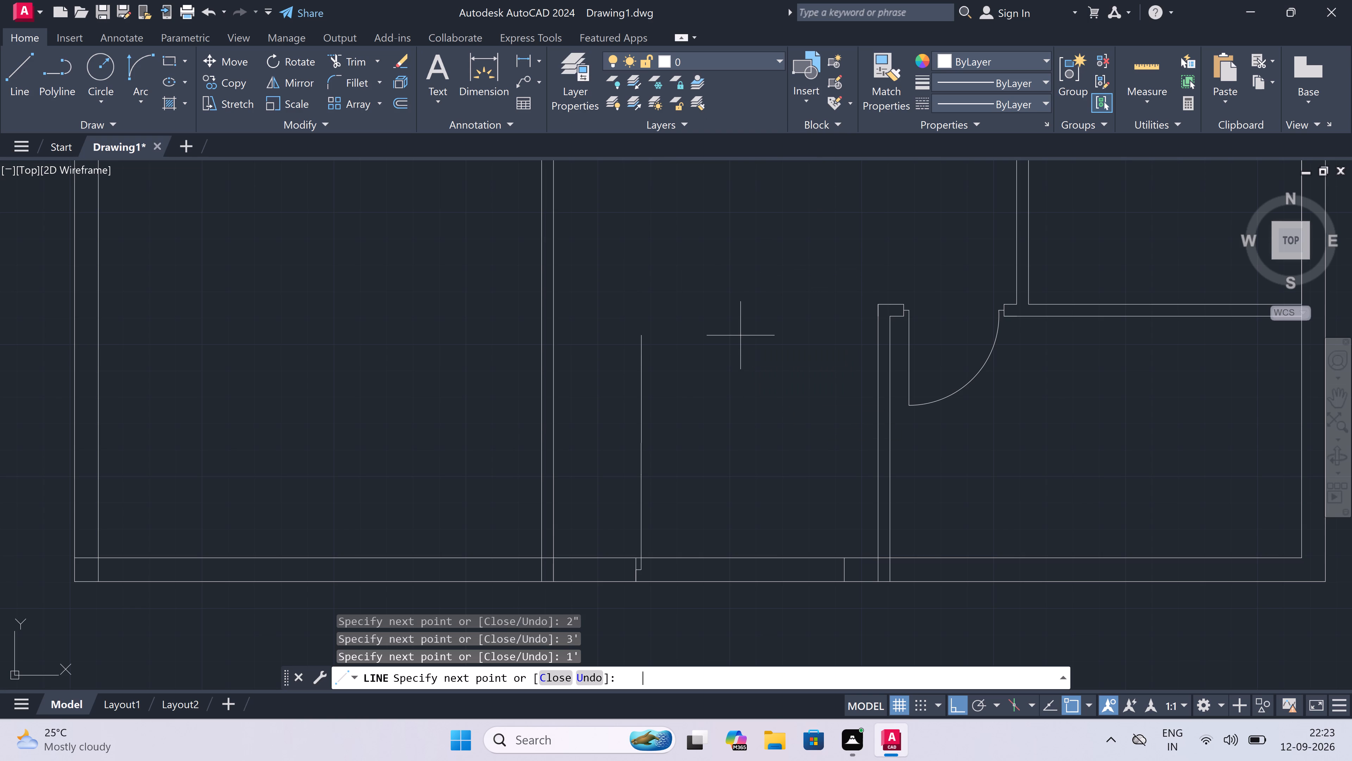
key("Escape")
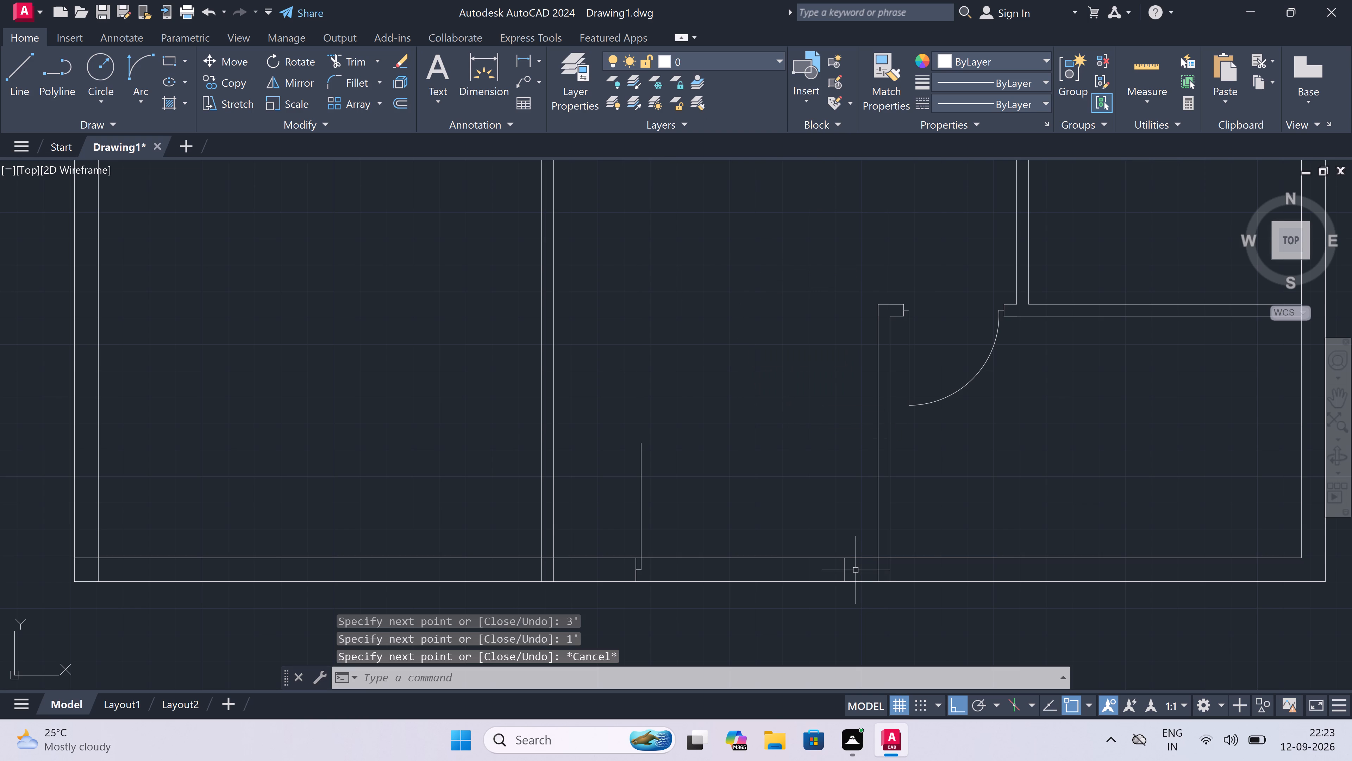
Start a line for the opposite jamb at the right end line of the lower outer wall opening.
key("l")
key("space")
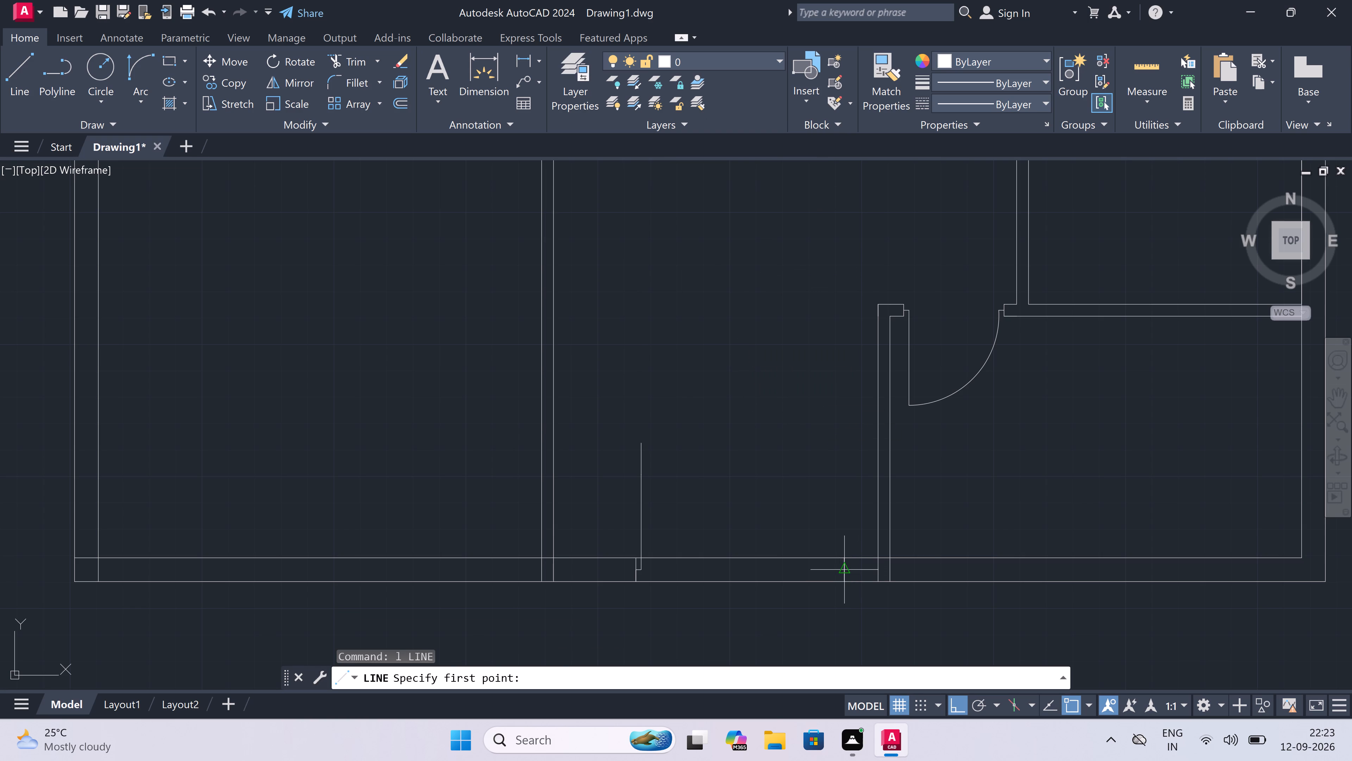
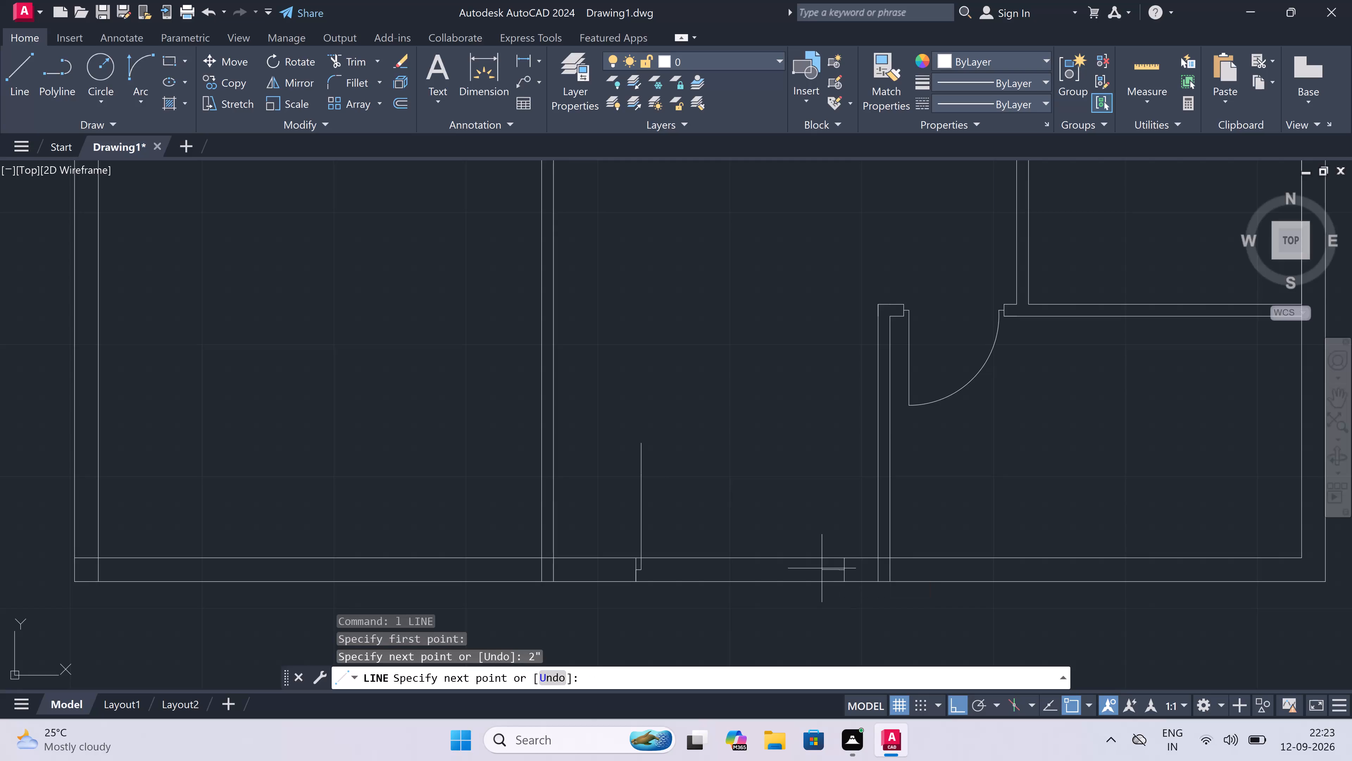
Draw the opposite door leaf 4' upward from the 2" jamb at the right end of the lower wall opening.
type("4'")
key("space")
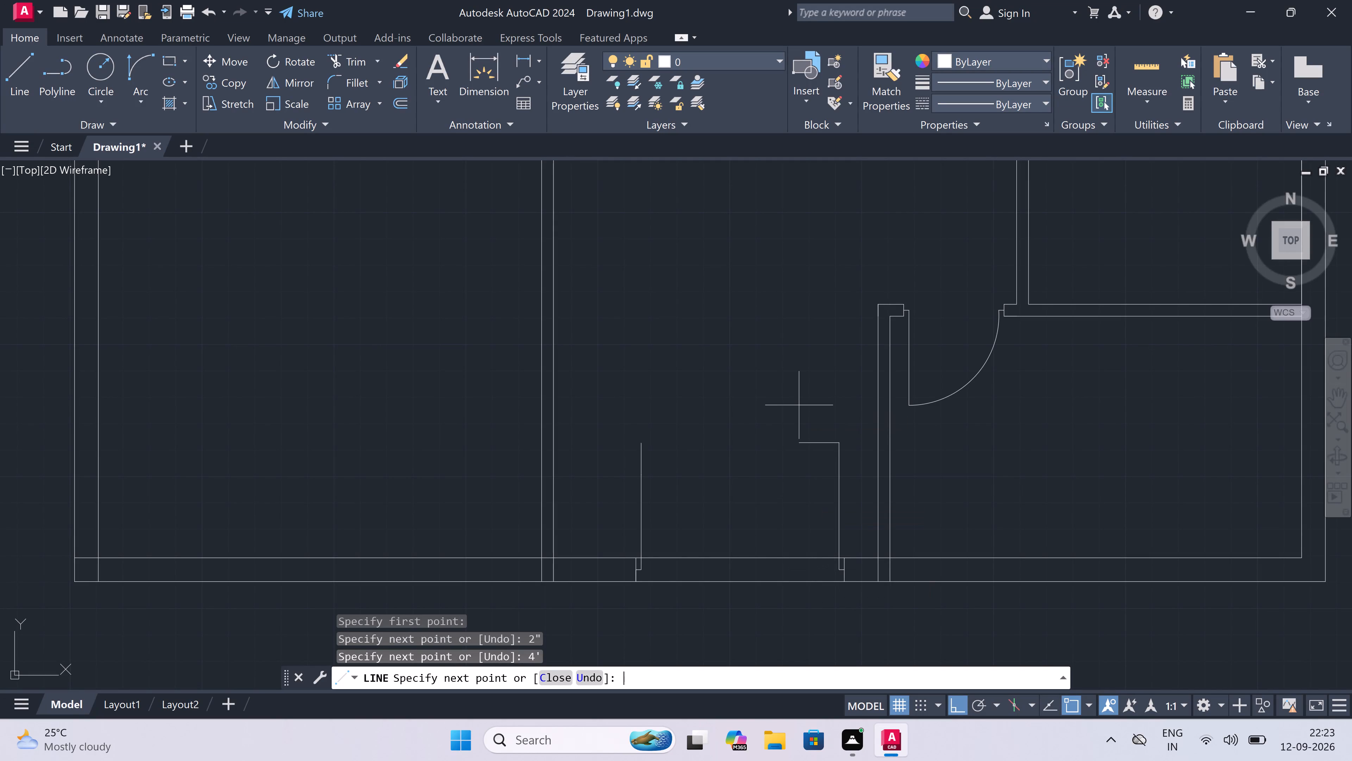
key("Escape")
Draw a closing line between the two jambs of the lower wall opening, with a short upward line from its midpoint.
scroll(756, 573, "up", 1)
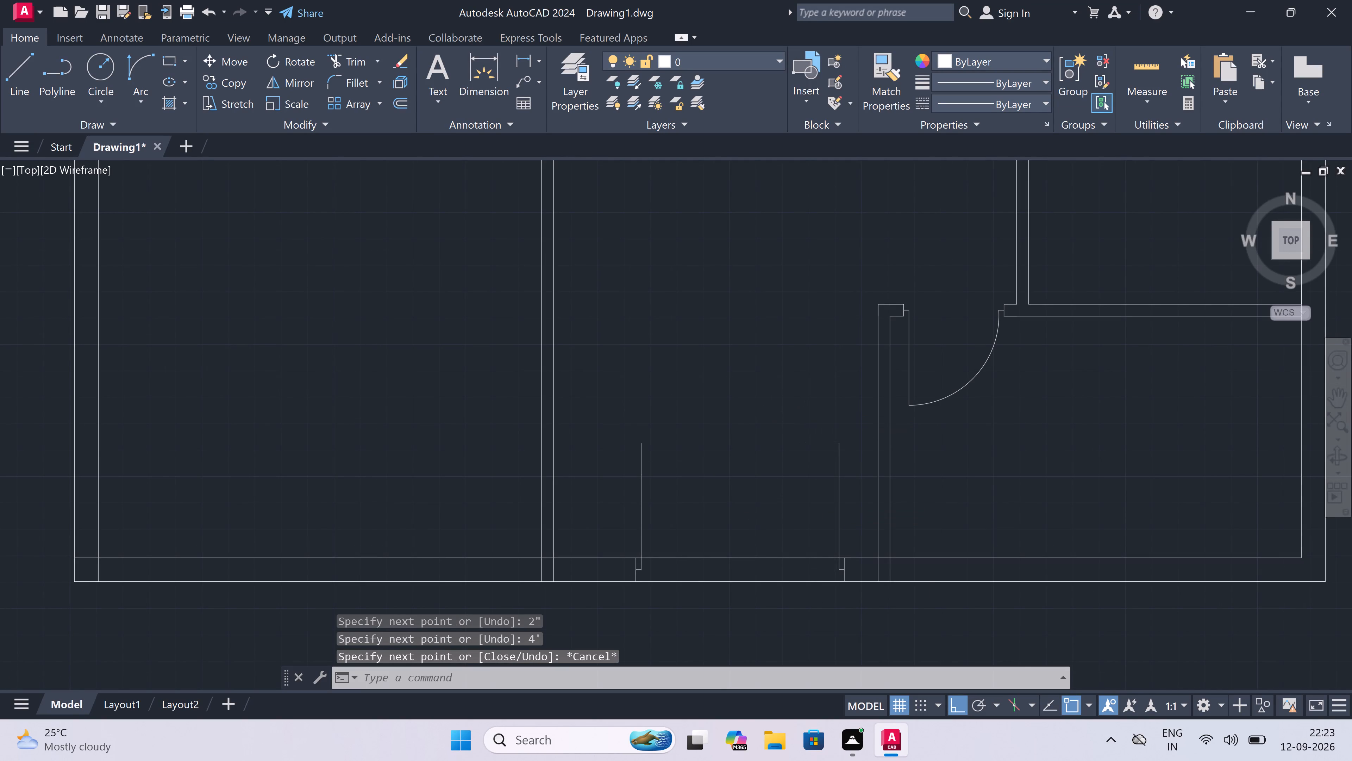
scroll(756, 573, "up", 1)
key("l")
key("space")
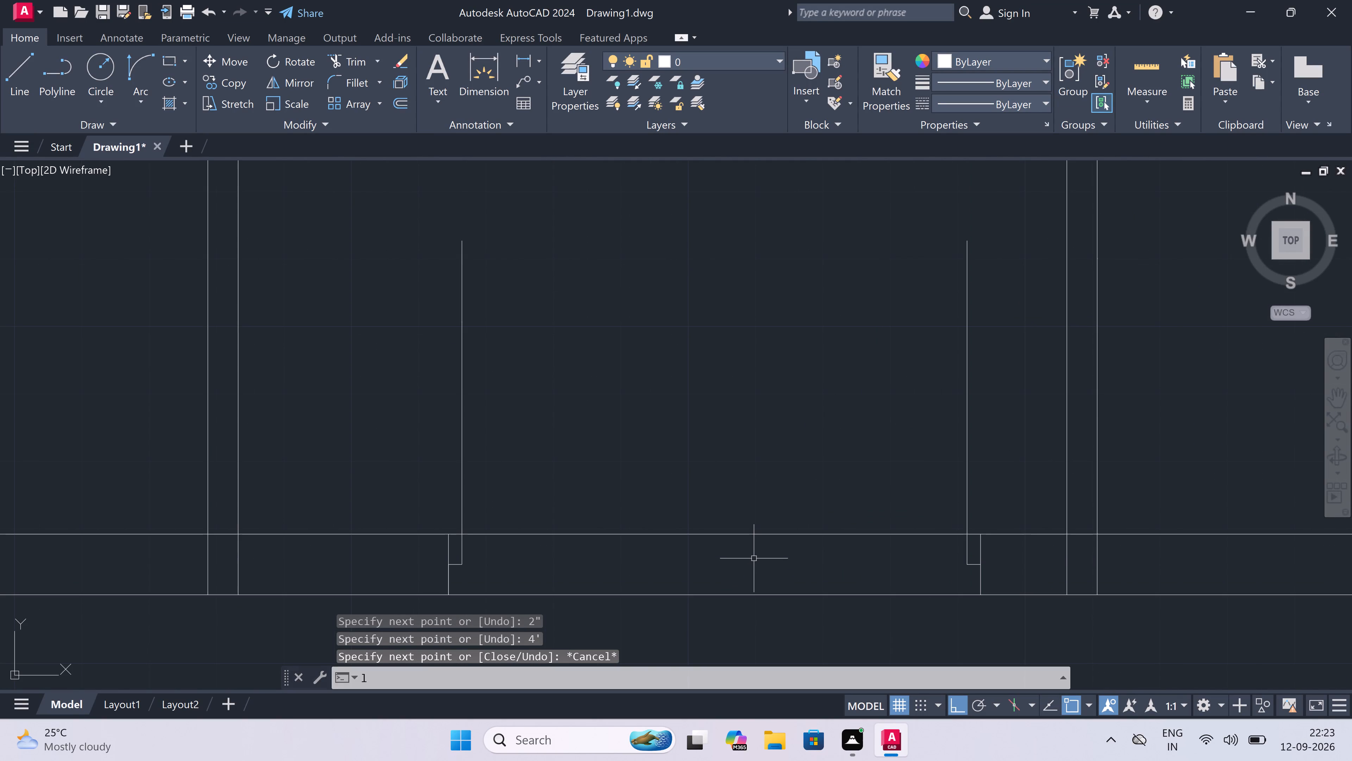
left_click_drag(971, 559, 957, 560)
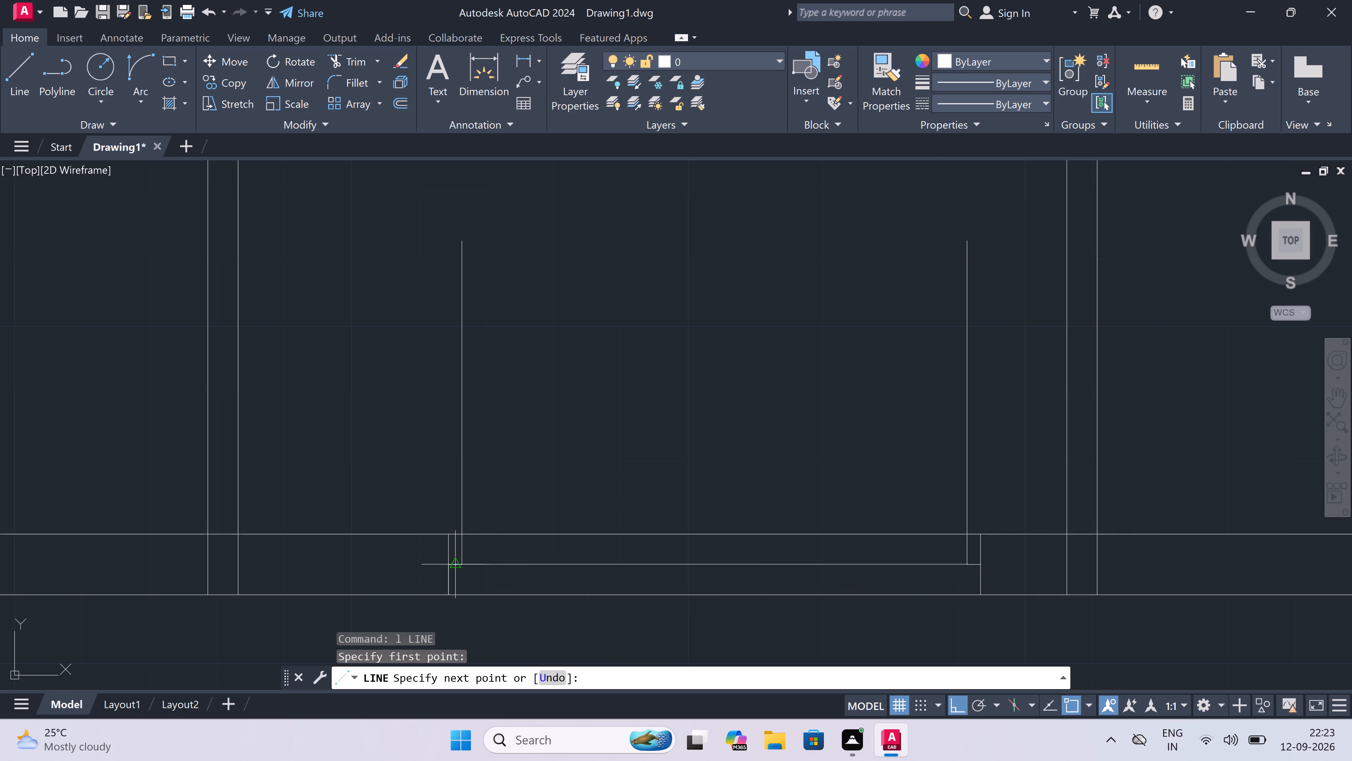
left_click(467, 565)
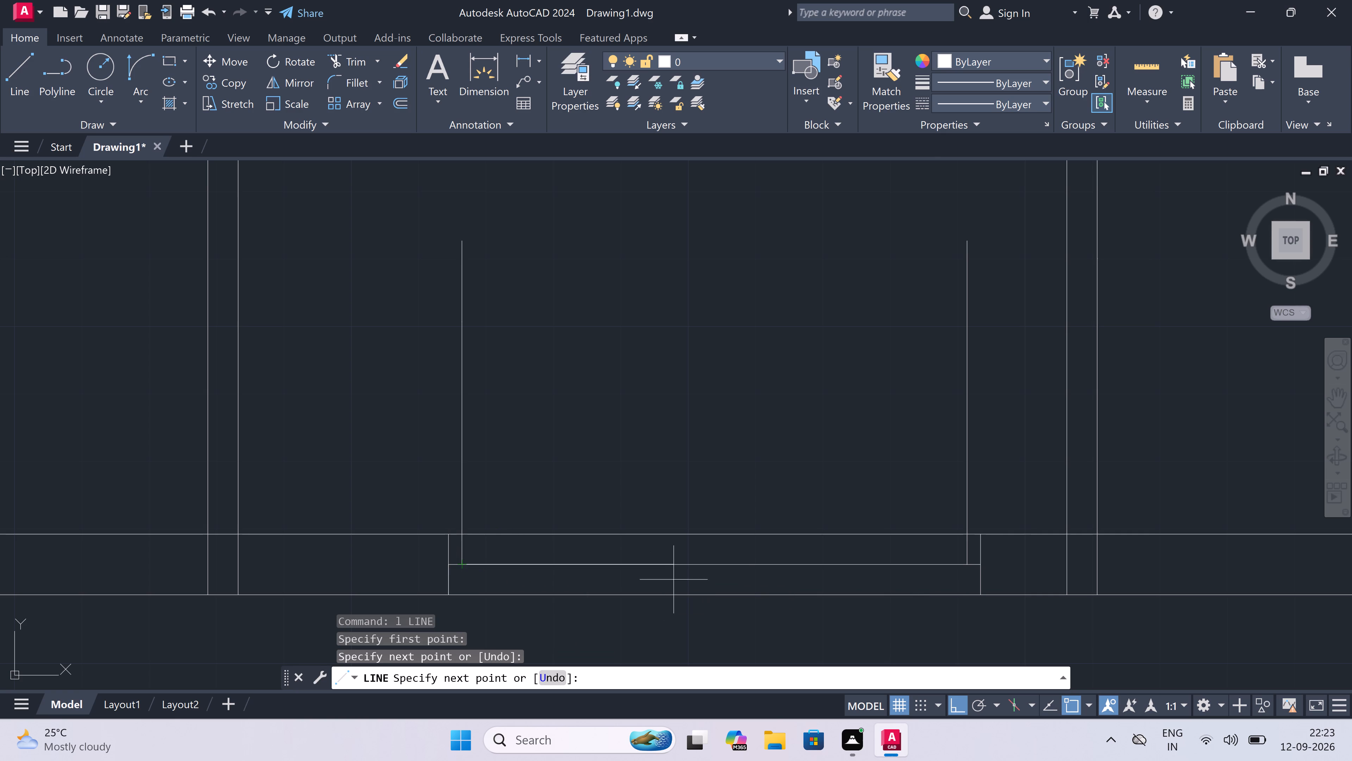
left_click(711, 568)
left_click(722, 474)
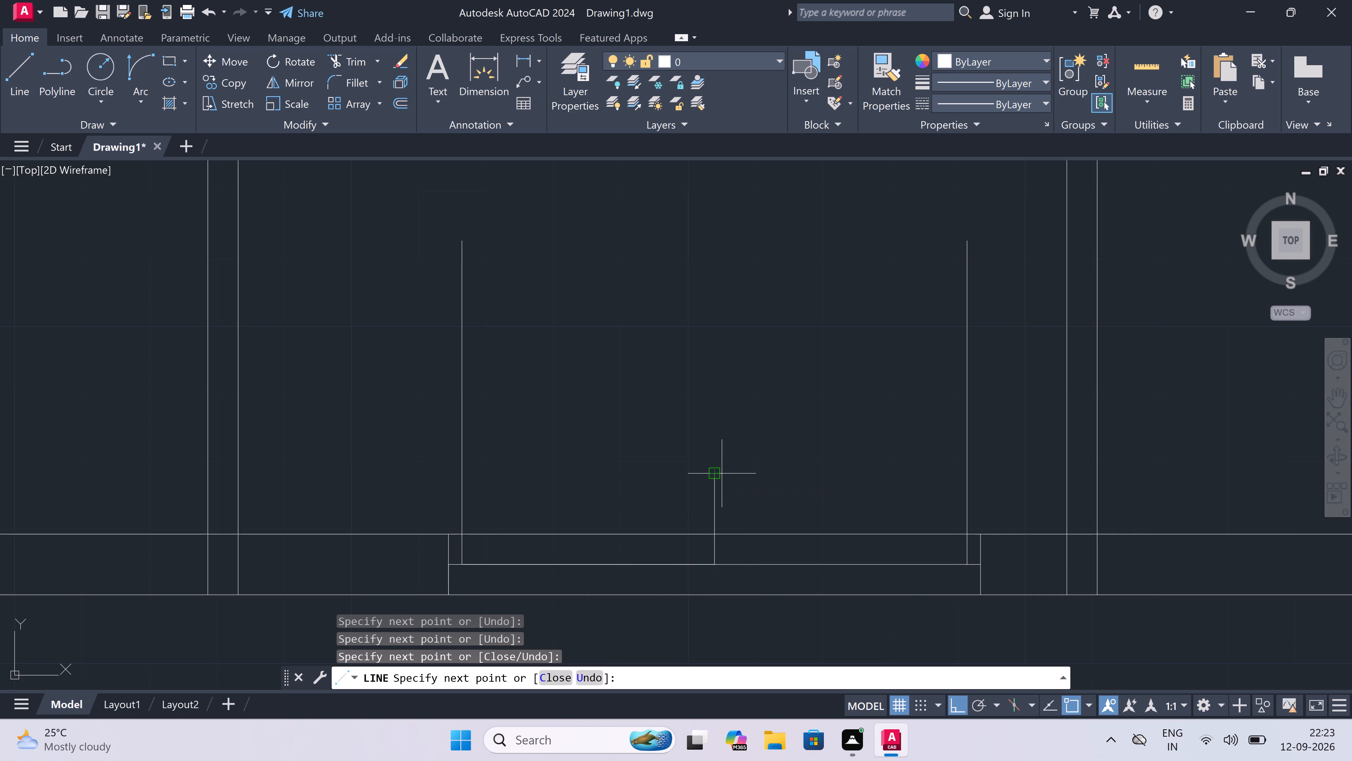
key("Escape")
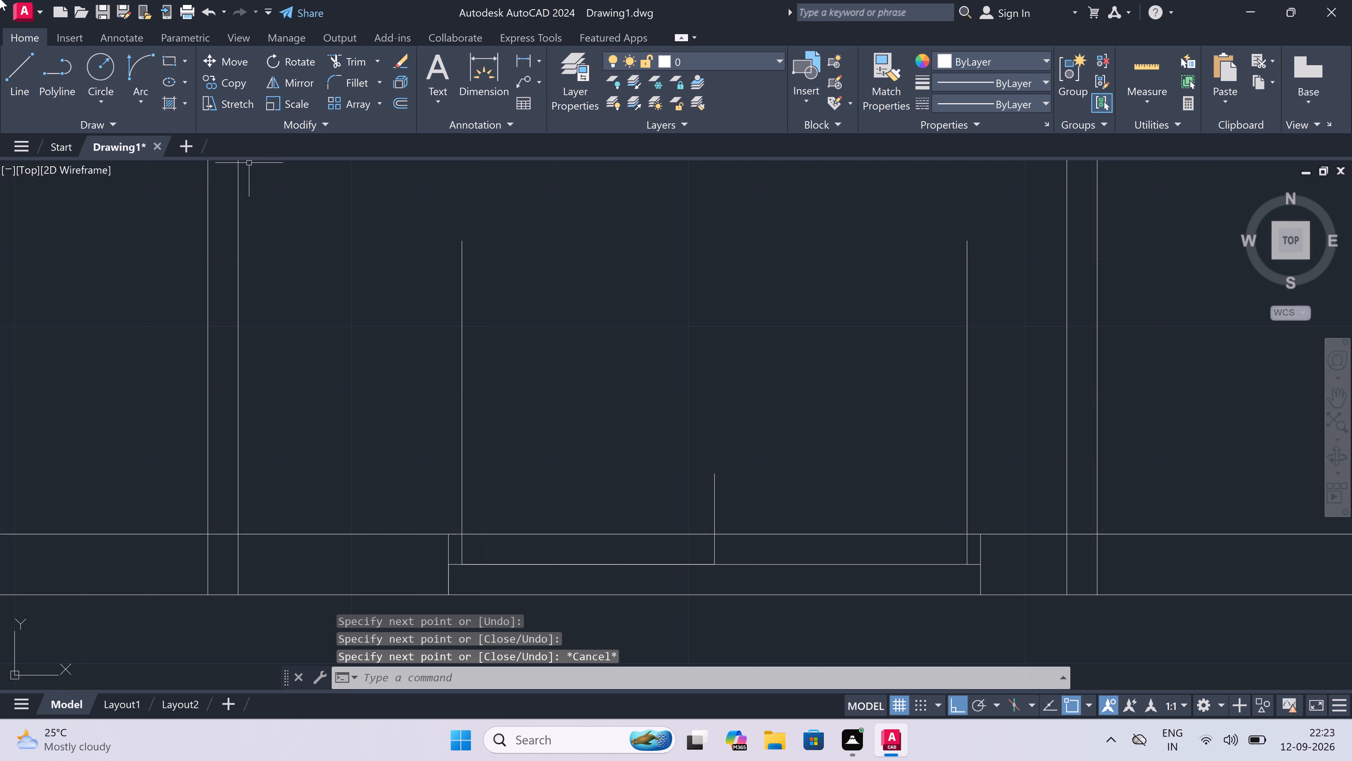
Draw a start-end-direction swing arc from the top of the left door leaf to the midpoint of the closing line.
left_click(128, 68)
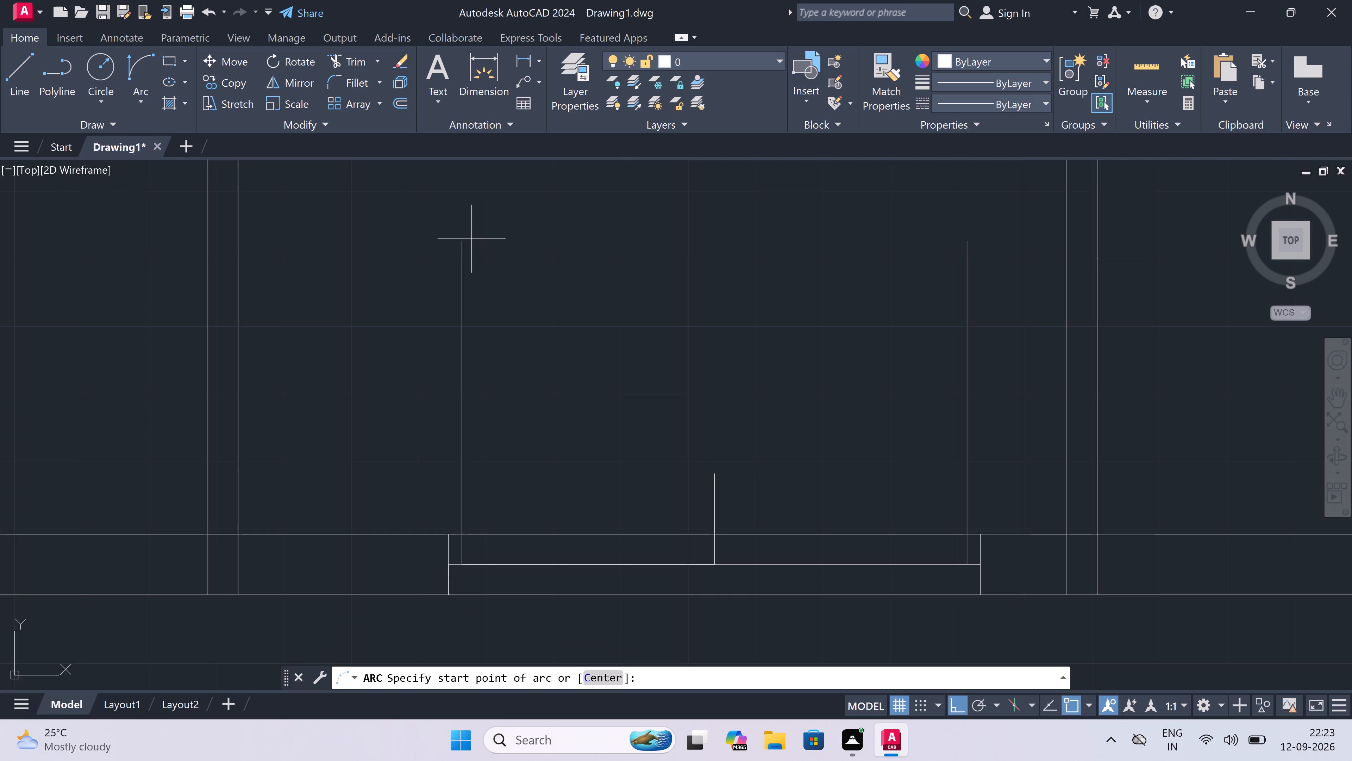
left_click_drag(463, 237, 469, 241)
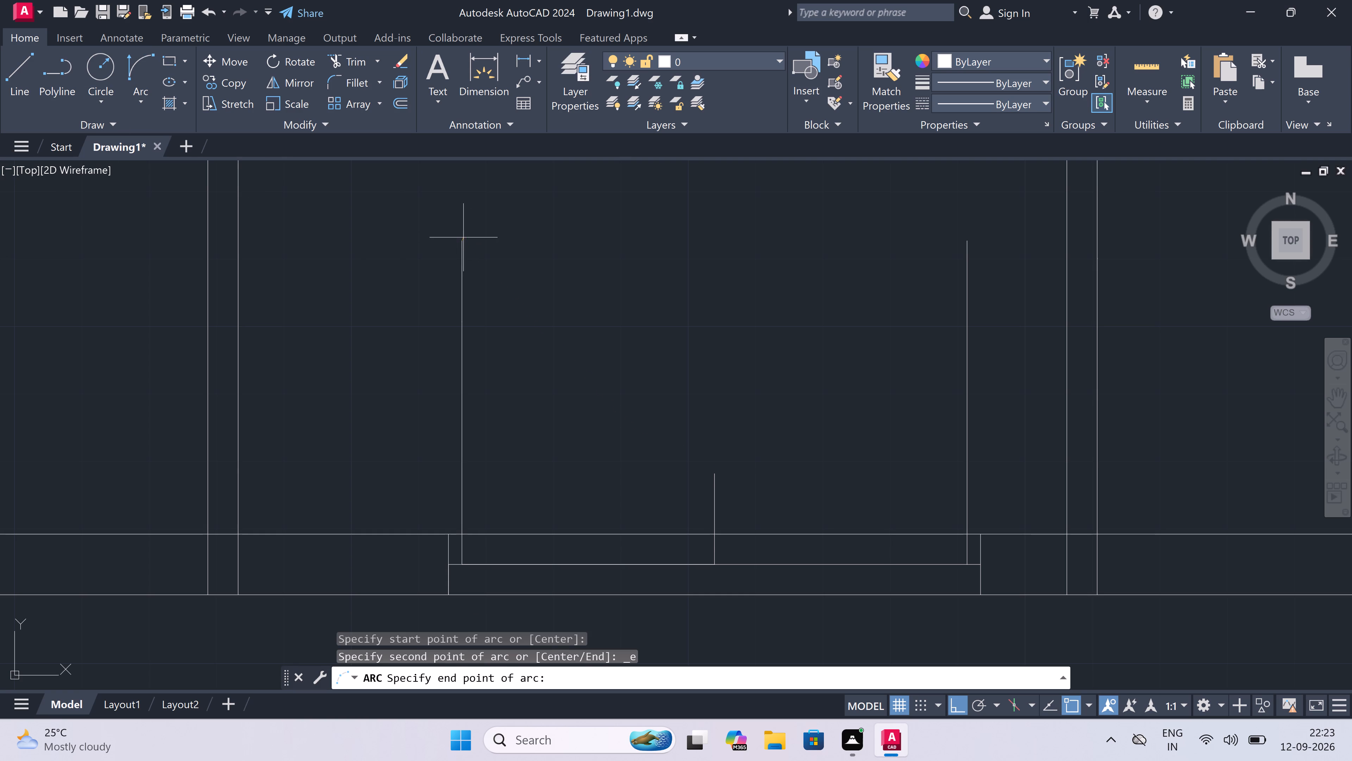
left_click(716, 559)
left_click(763, 441)
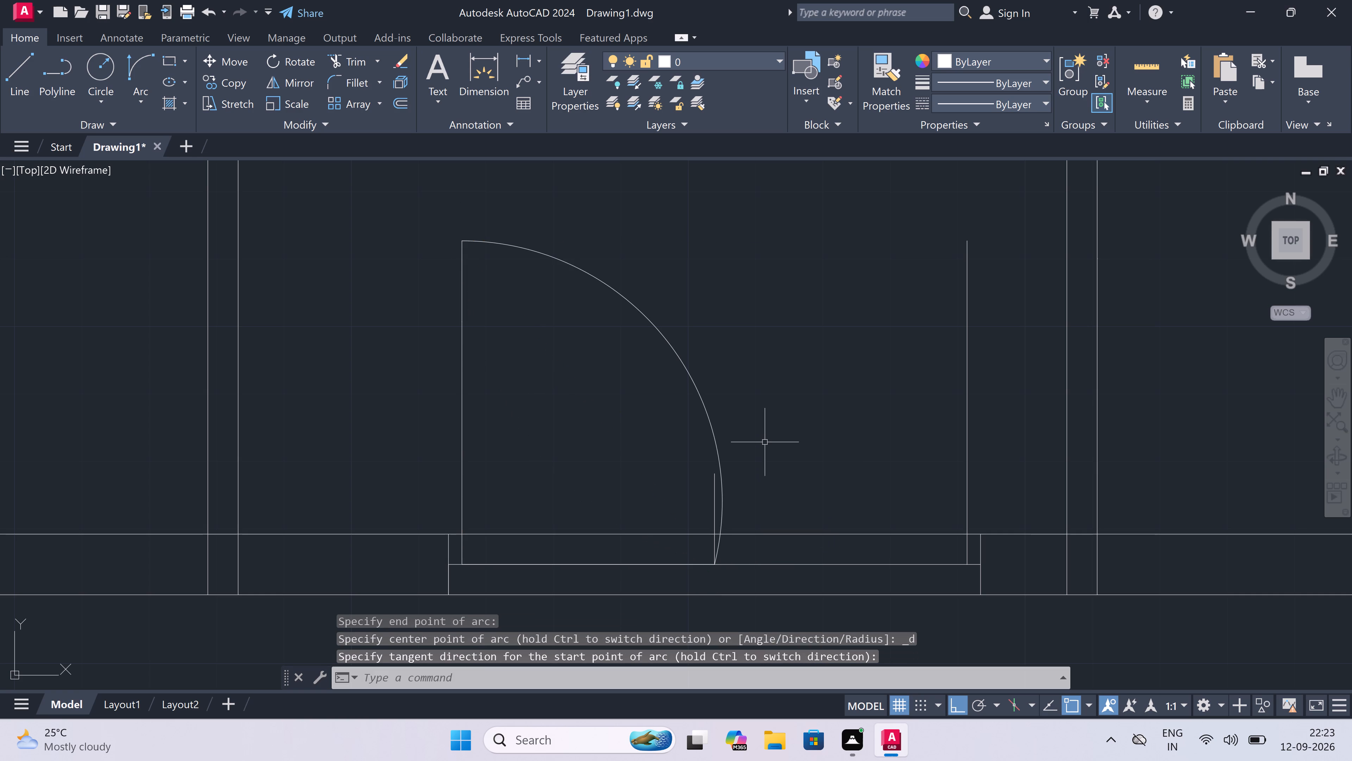
Draw a three-point arc from the top of the right door leaf through the closing line's midpoint, ending below the wall.
key("space")
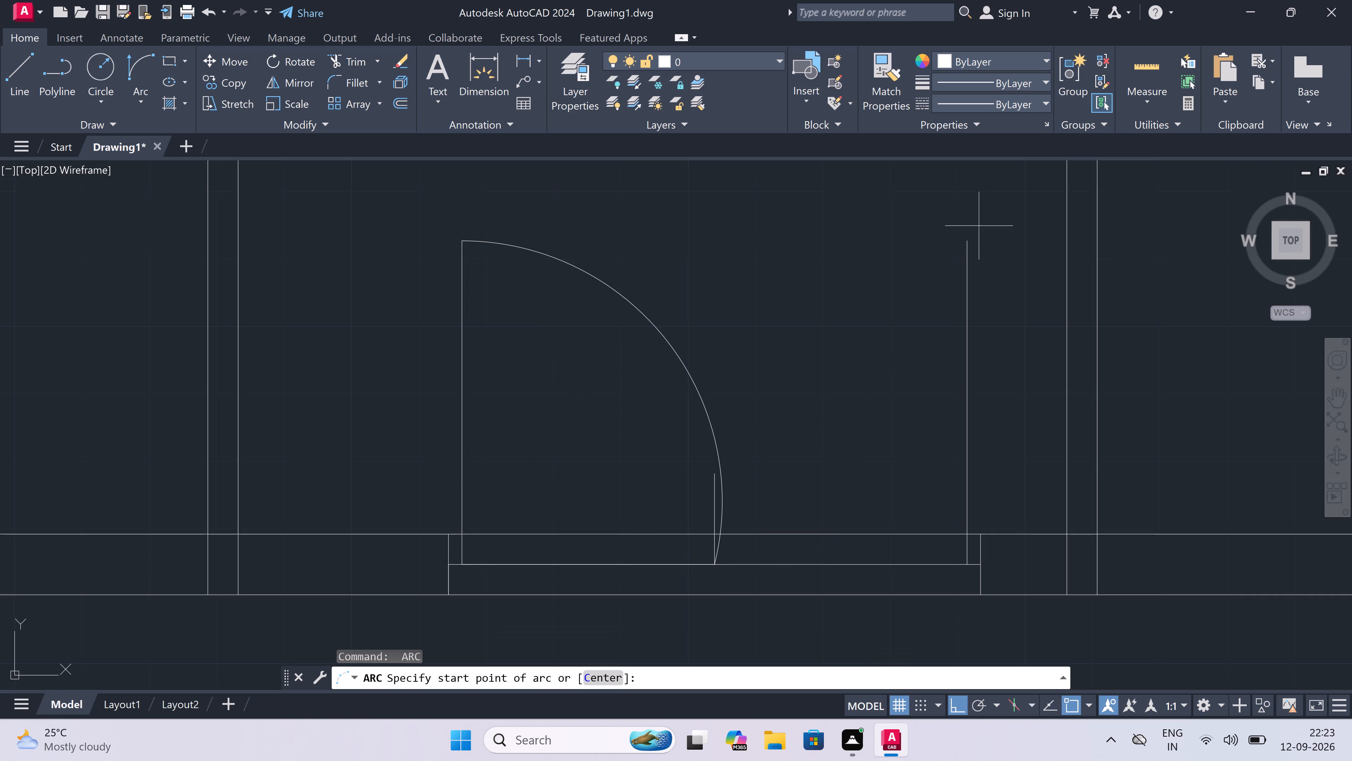
left_click_drag(969, 241, 925, 315)
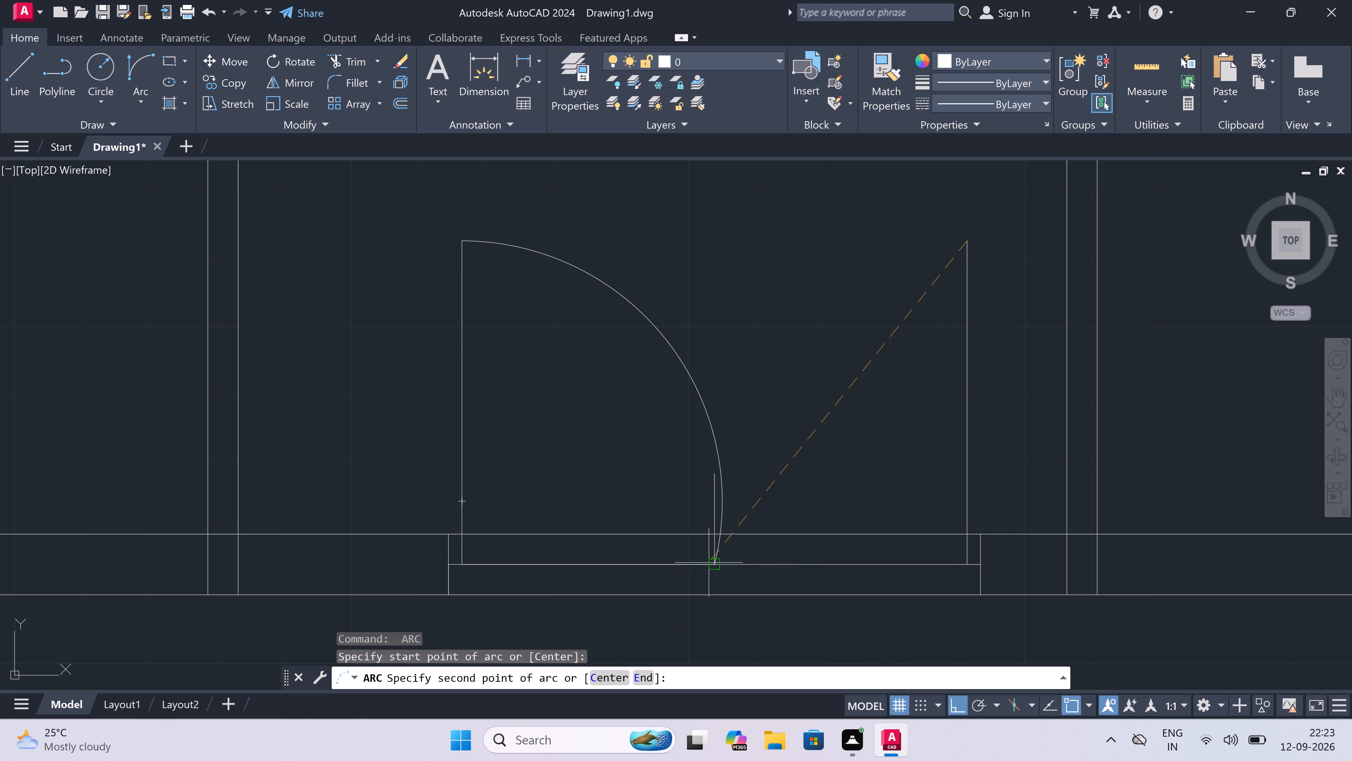
left_click(714, 558)
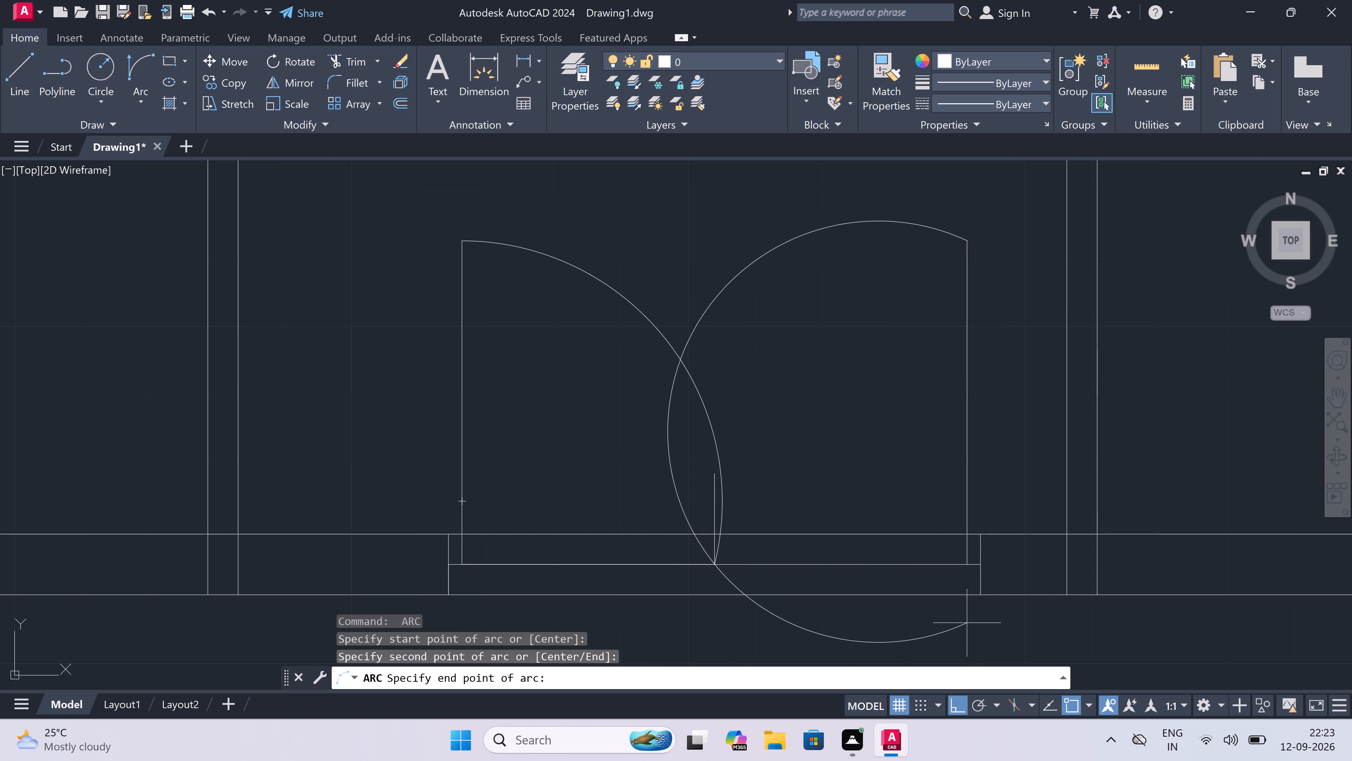
scroll(967, 622, "down", 3)
scroll(969, 650, "up", 5)
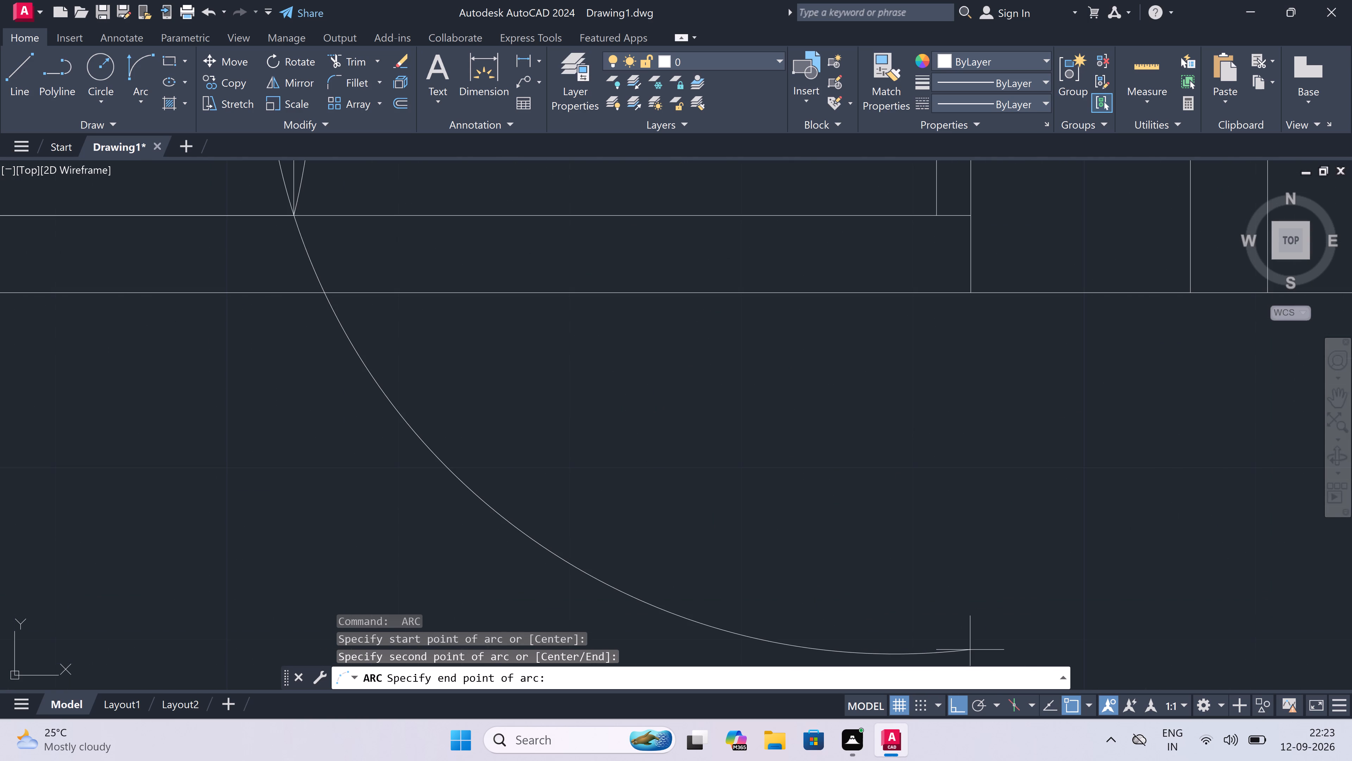
scroll(970, 650, "down", 2)
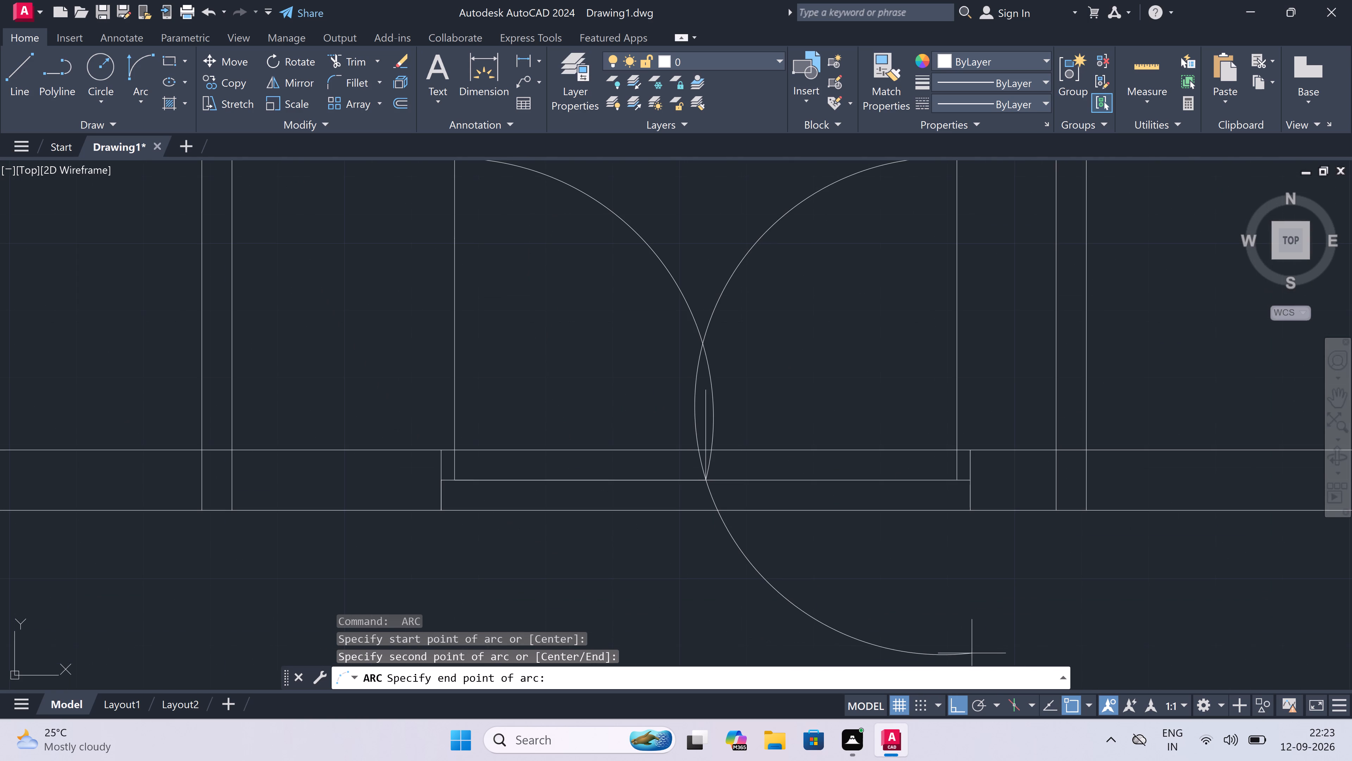
left_click(988, 664)
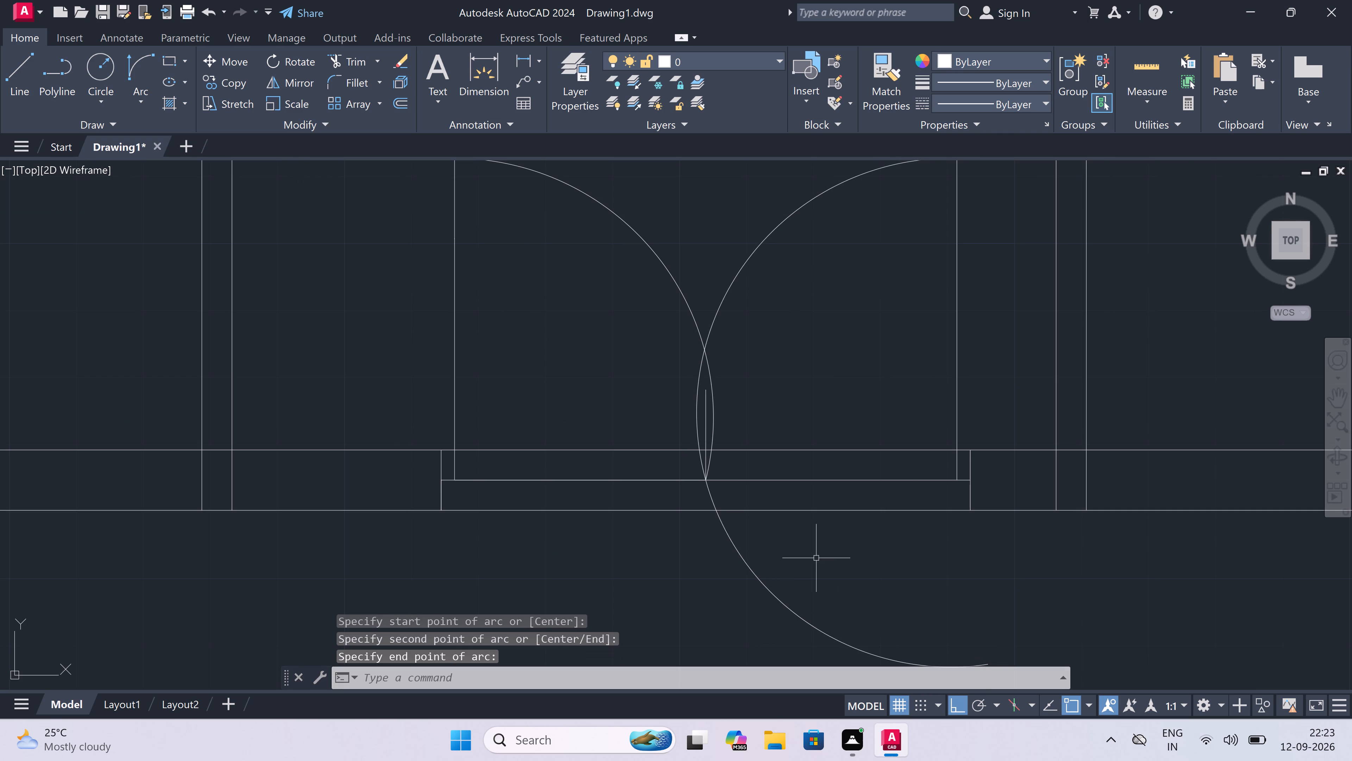
Trim the short centre line and the crossing lower ends of both swing arcs down to the closing line.
key("t")
key("r")
key("space")
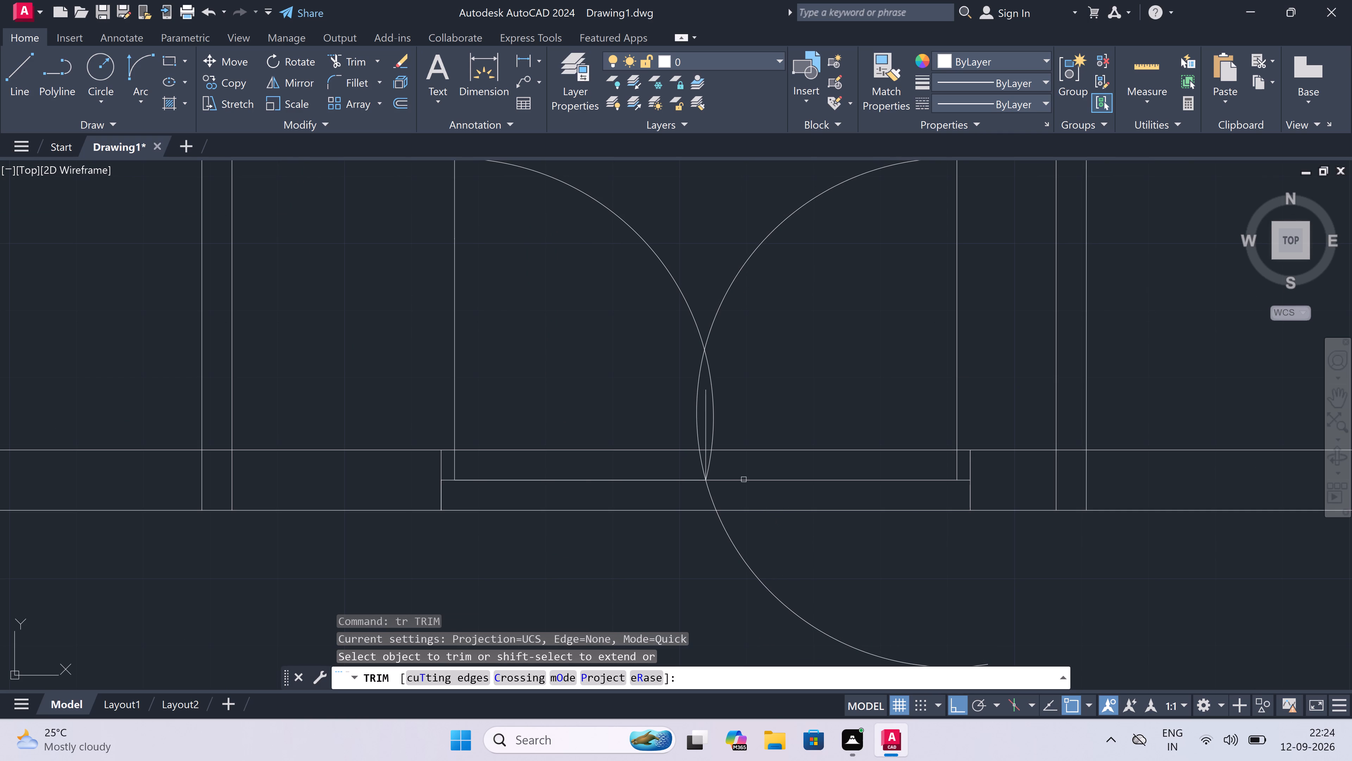
scroll(726, 440, "up", 2)
left_click_drag(746, 365, 716, 367)
left_click(514, 364)
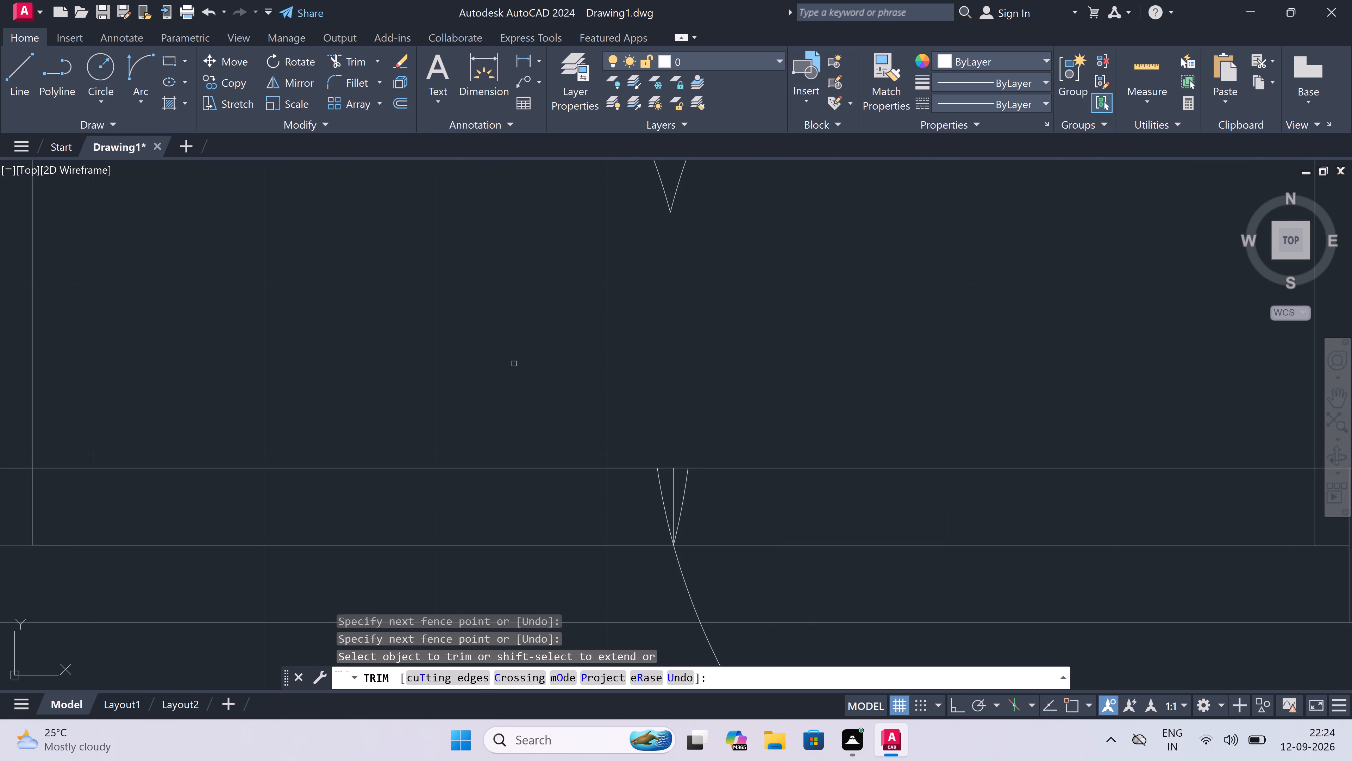
scroll(518, 361, "down", 4)
scroll(522, 382, "up", 4)
left_click_drag(525, 380, 578, 381)
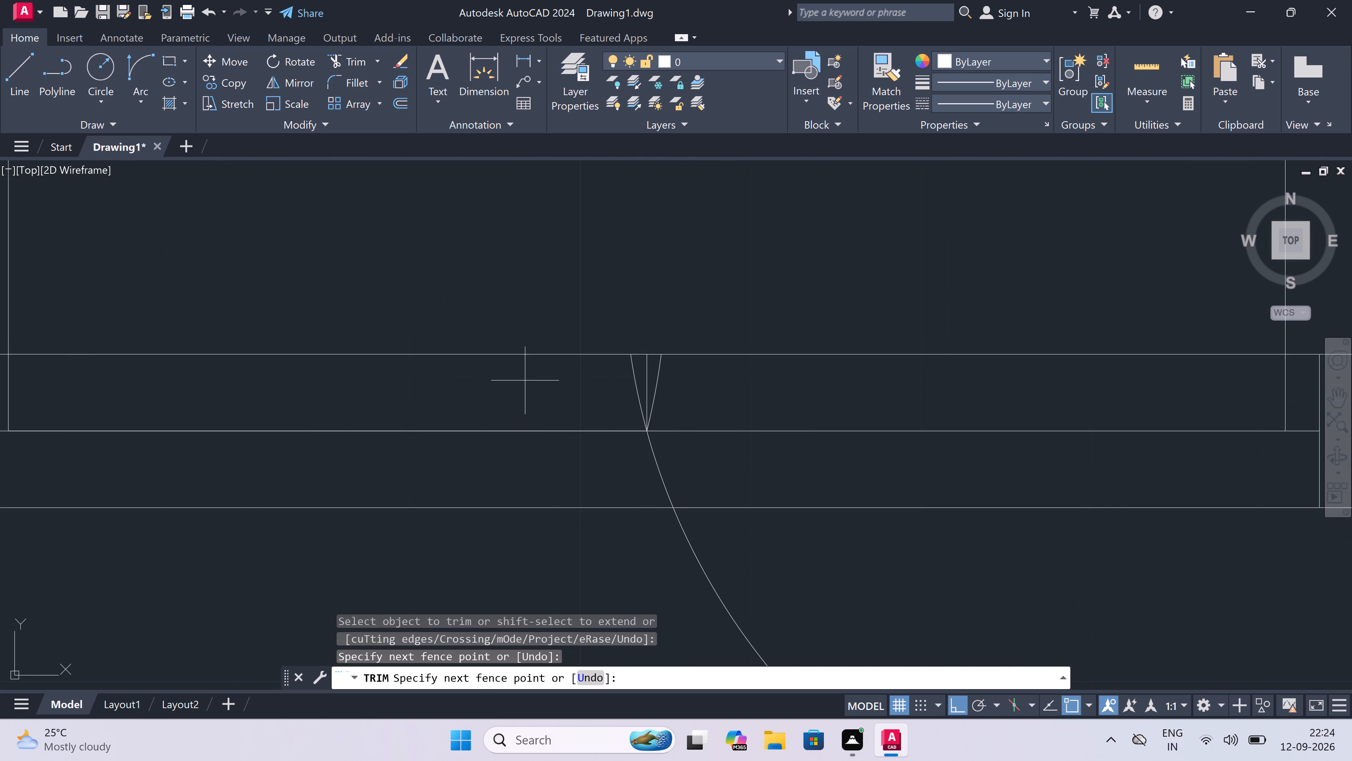
left_click(778, 379)
Trim the leftover arc below the wall, and the wall and closing lines that cross the double-door opening.
scroll(780, 379, "down", 5)
left_click_drag(806, 421, 789, 432)
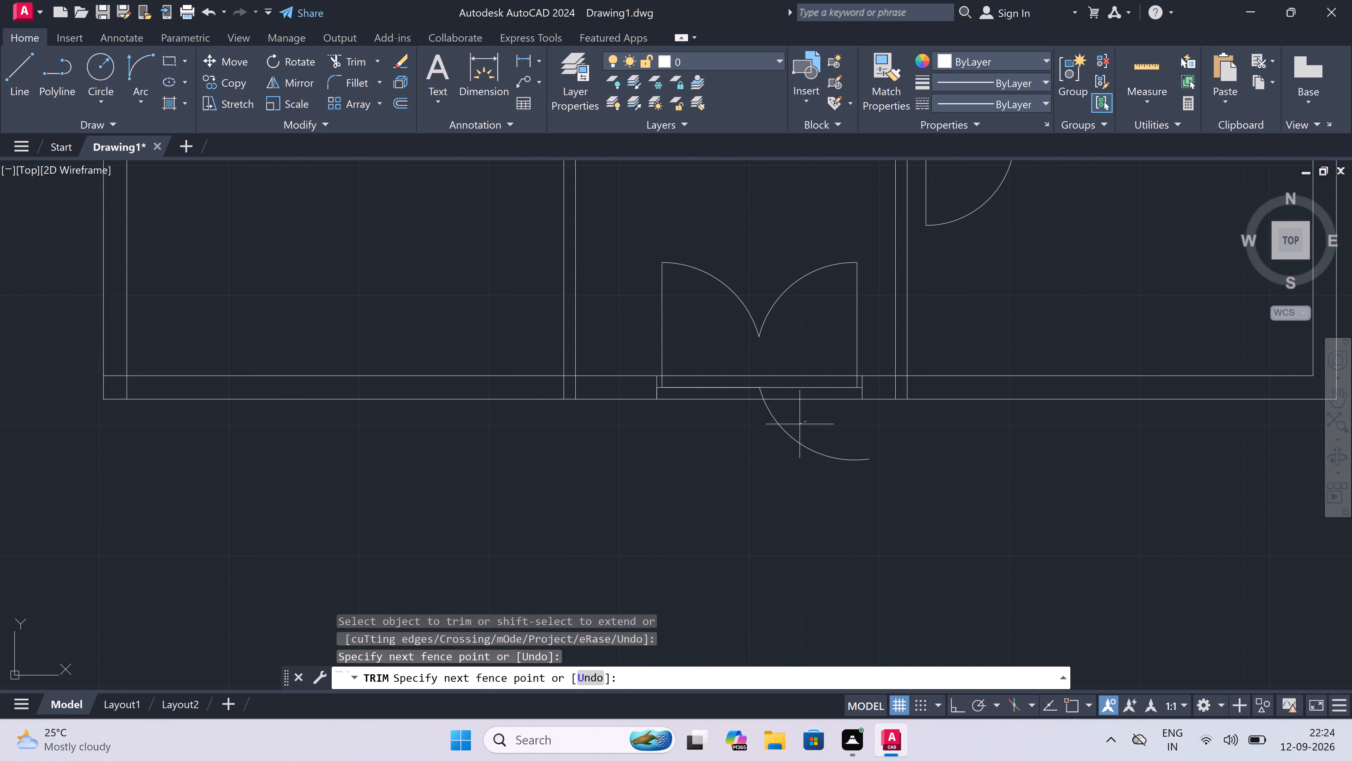
left_click(753, 452)
left_click(795, 427)
left_click_drag(781, 443, 781, 431)
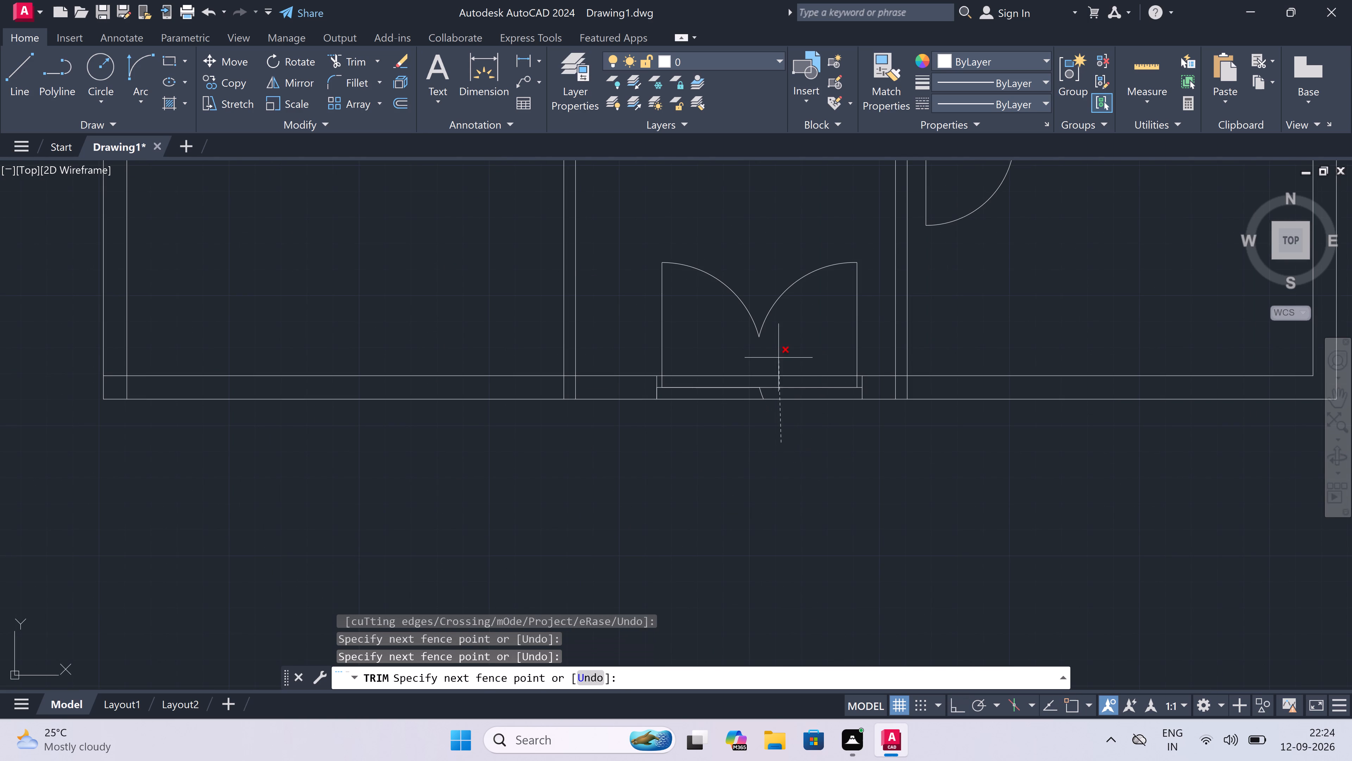
left_click(780, 351)
left_click_drag(711, 377, 713, 384)
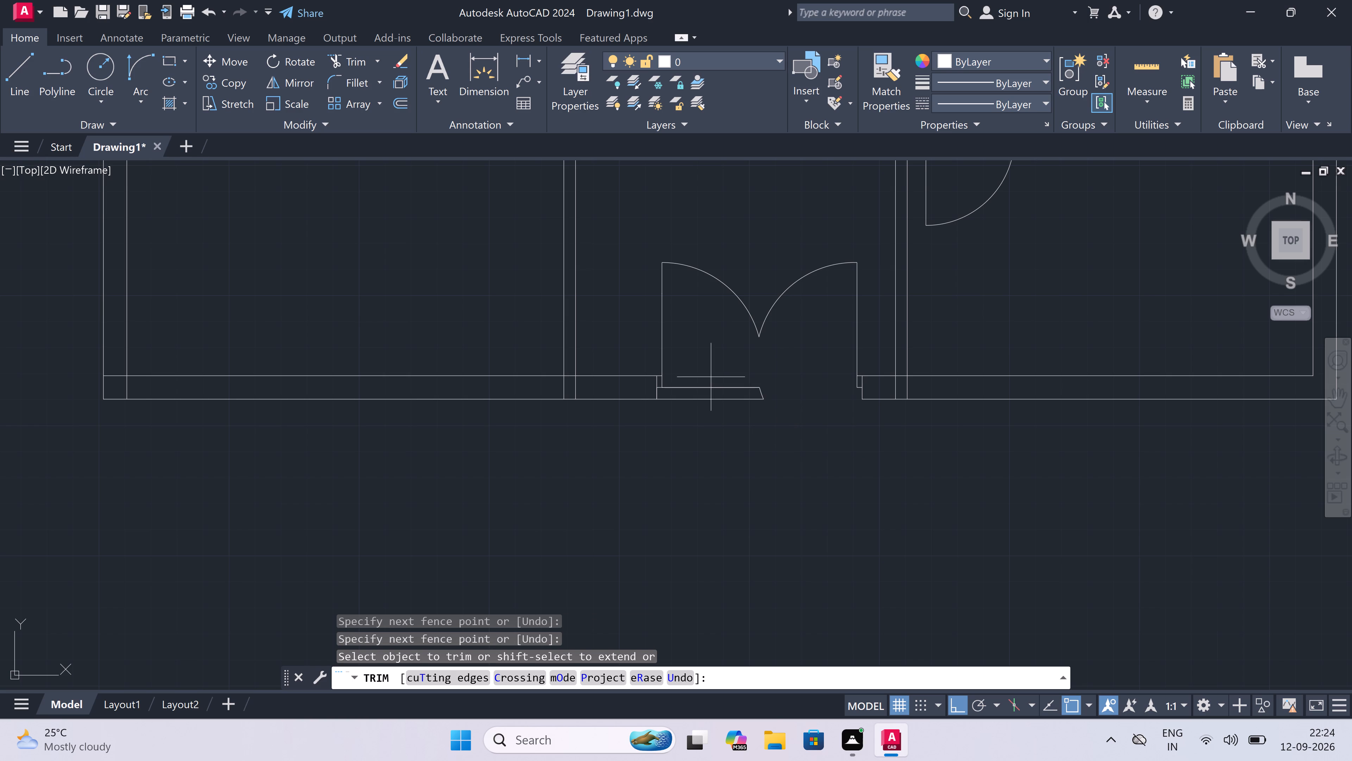
left_click_drag(713, 384, 715, 414)
left_click(717, 419)
left_click_drag(740, 399, 747, 396)
left_click_drag(770, 385, 763, 390)
left_click(750, 400)
Trim the inner wall line stubs between the opening's end lines and the door leaves on both sides.
scroll(686, 377, "up", 2)
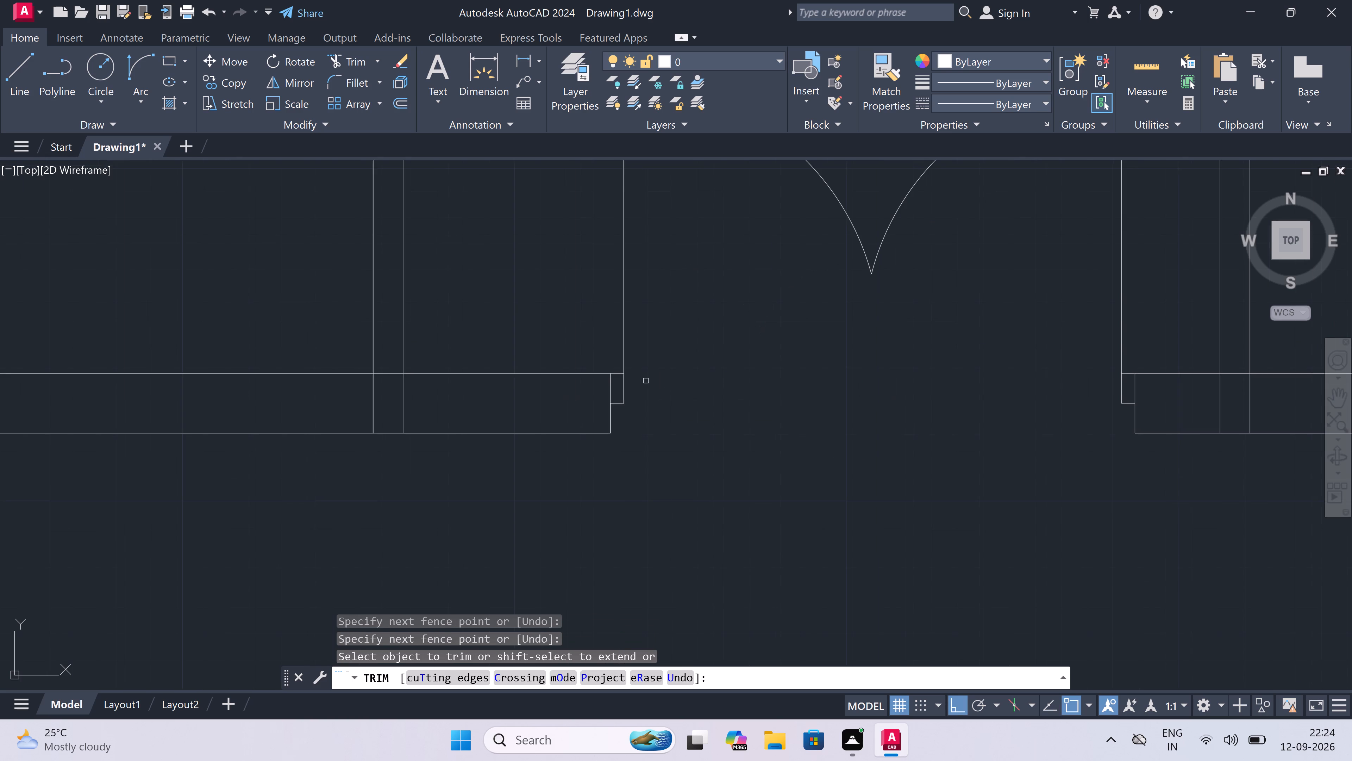
scroll(603, 386, "up", 2)
left_click(636, 369)
left_click(626, 332)
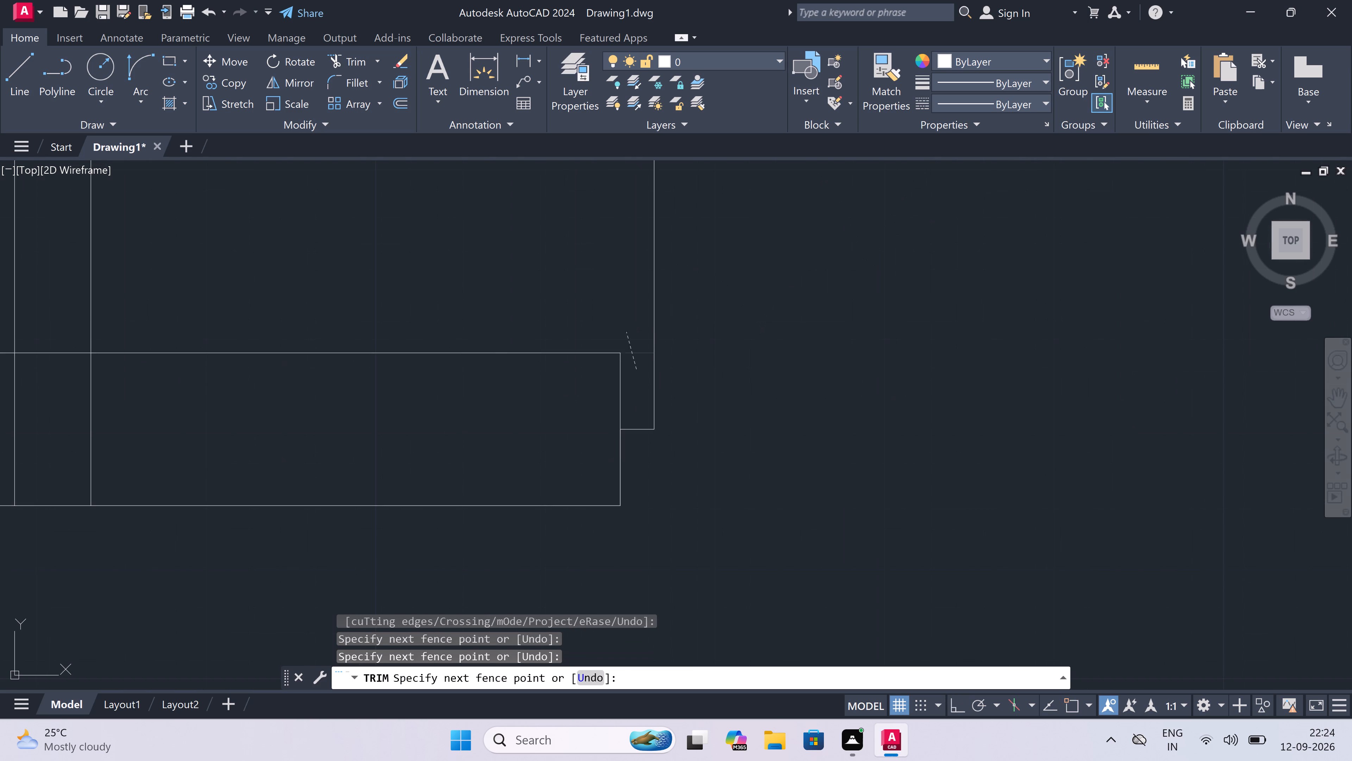
scroll(626, 332, "down", 5)
scroll(781, 339, "up", 4)
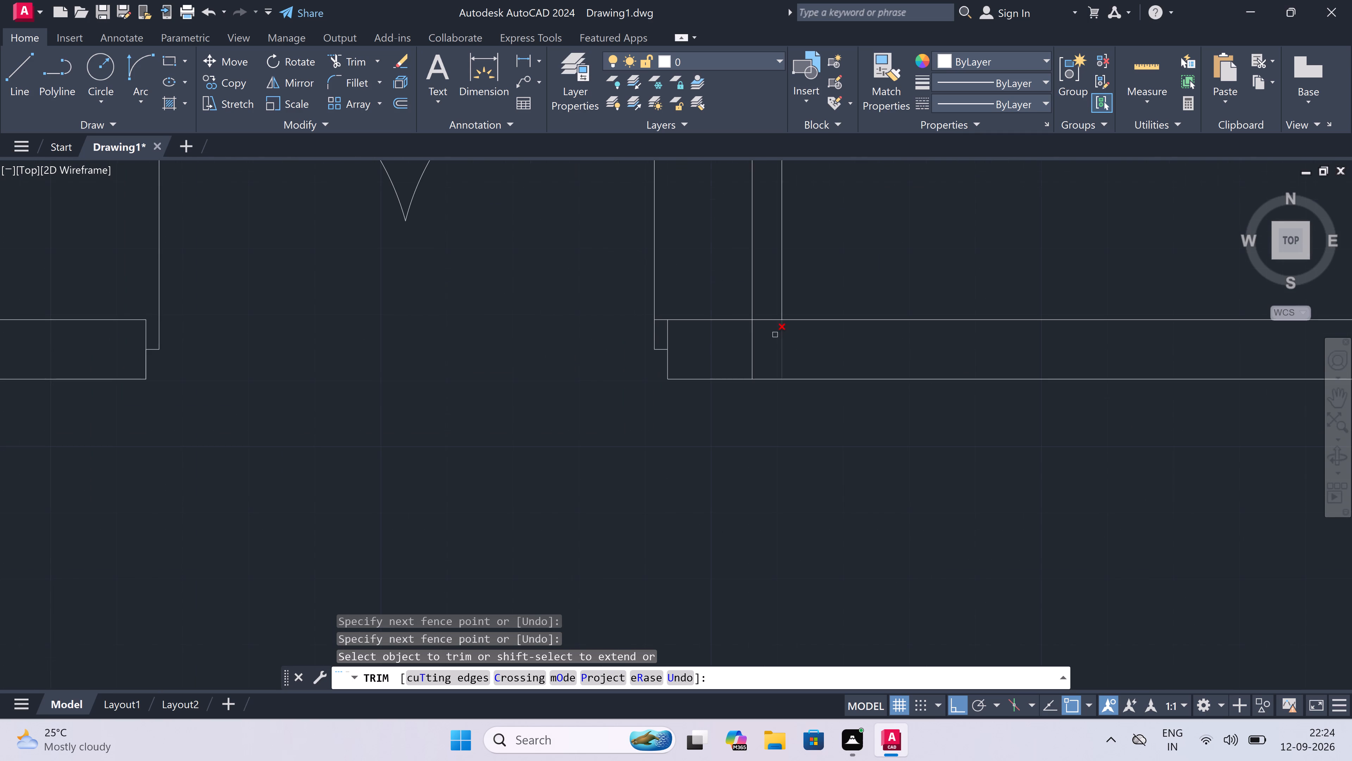
scroll(657, 332, "up", 4)
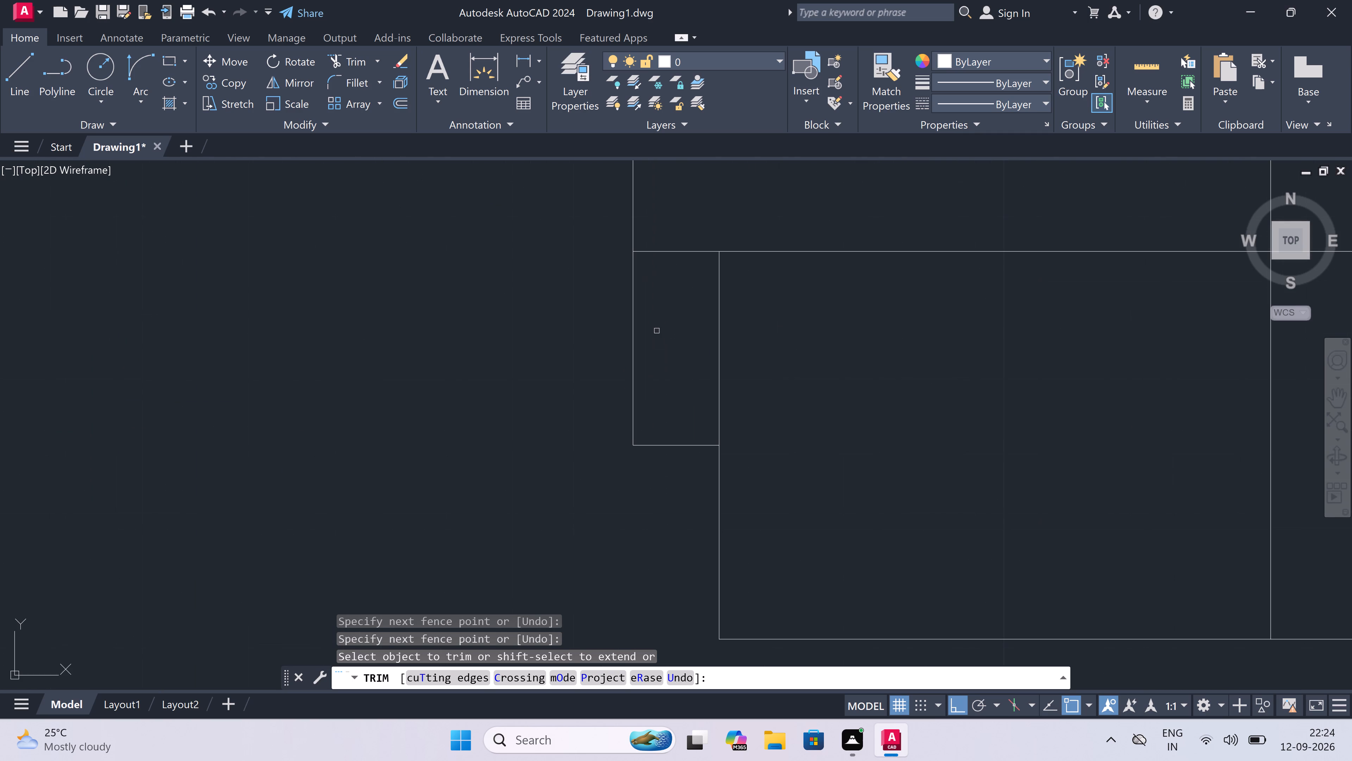
left_click_drag(657, 329, 668, 308)
left_click_drag(707, 238, 685, 277)
left_click(676, 291)
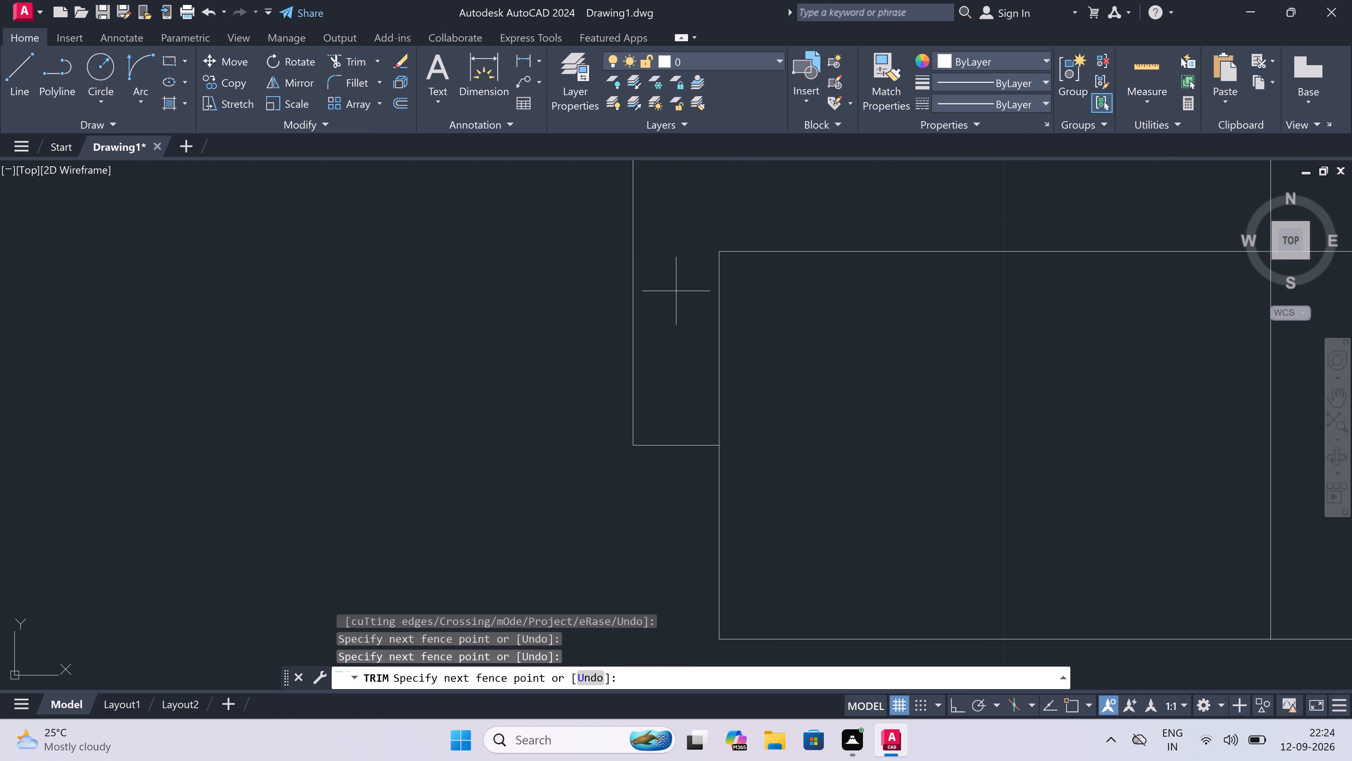
key("Escape")
Draw a window in the horizontal partition between the dashed opening and the upper swing door, with a 5' centre line and end lines across the wall.
scroll(676, 290, "down", 11)
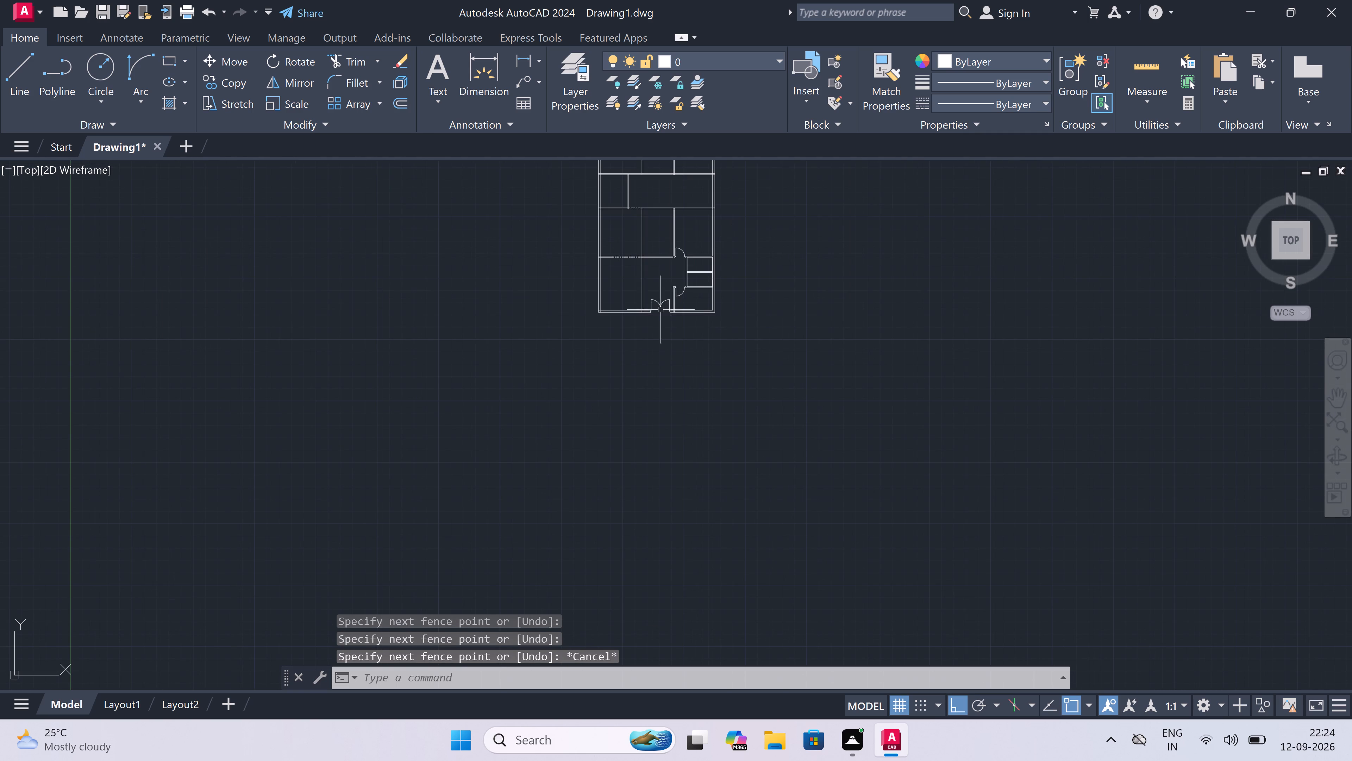
scroll(657, 305, "up", 3)
scroll(657, 306, "down", 1)
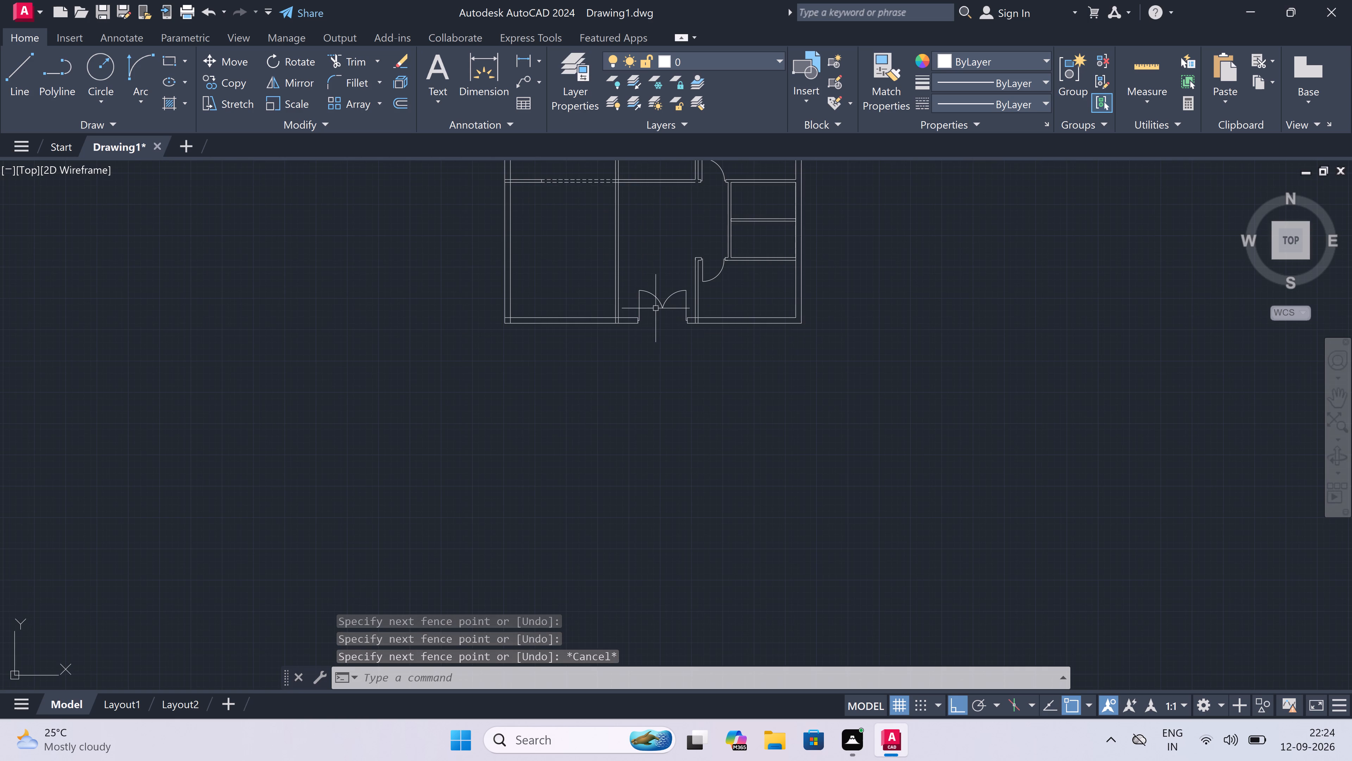
scroll(656, 308, "down", 2)
scroll(647, 250, "up", 3)
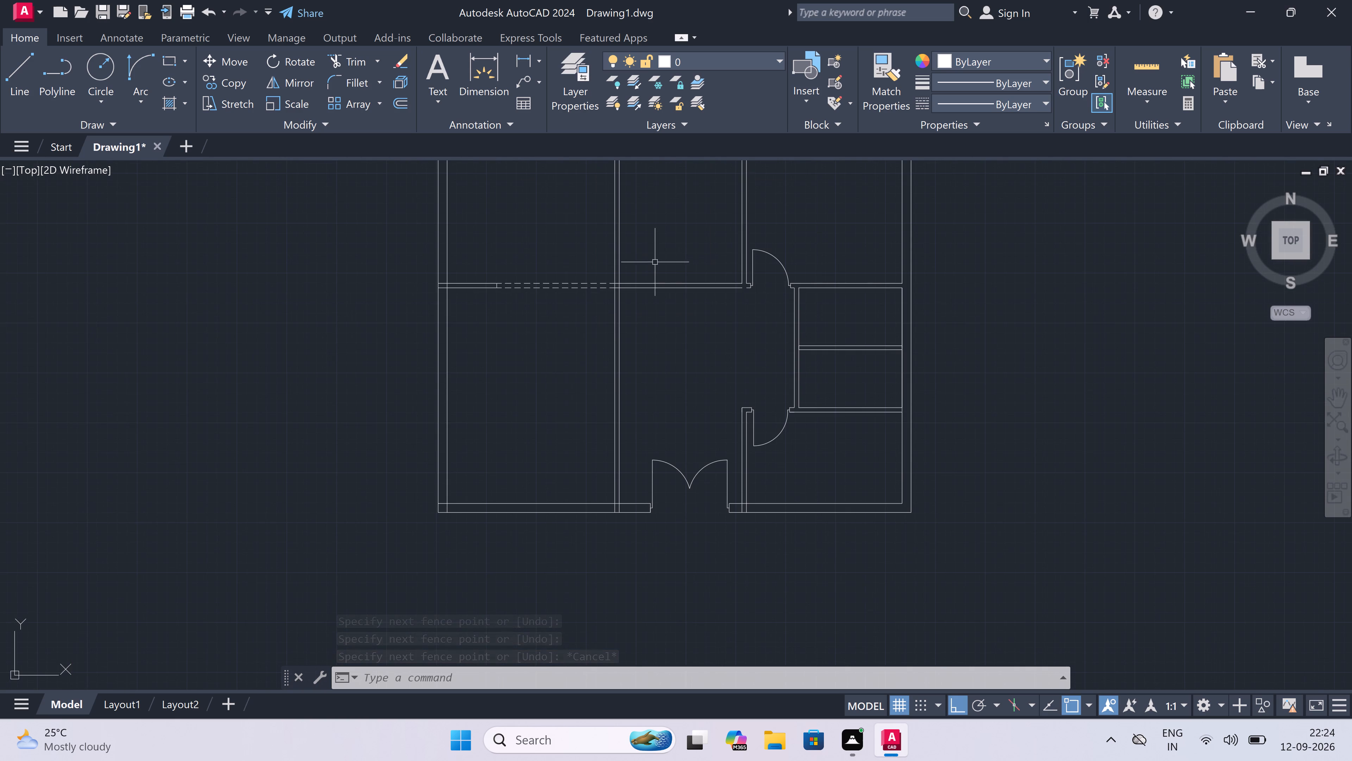
scroll(675, 285, "up", 1)
key("l")
key("space")
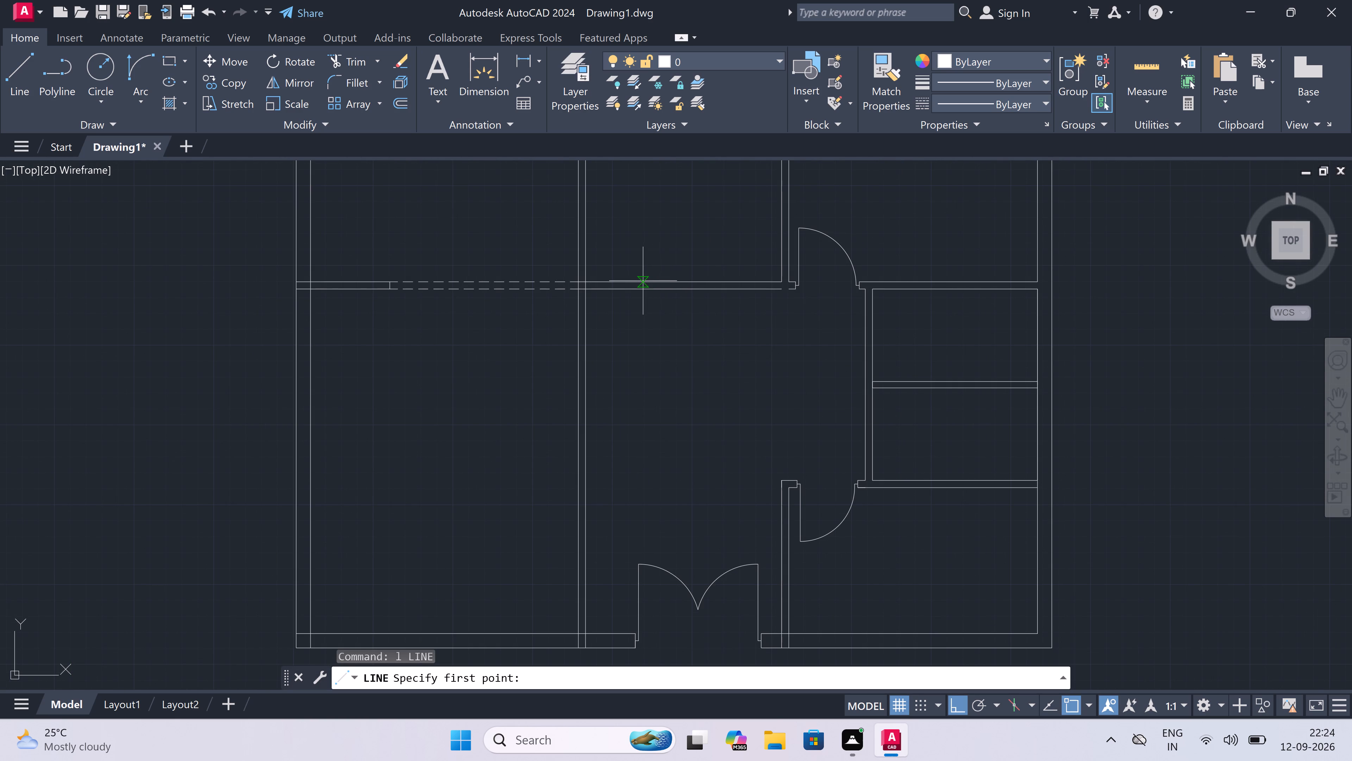
left_click_drag(637, 280, 639, 288)
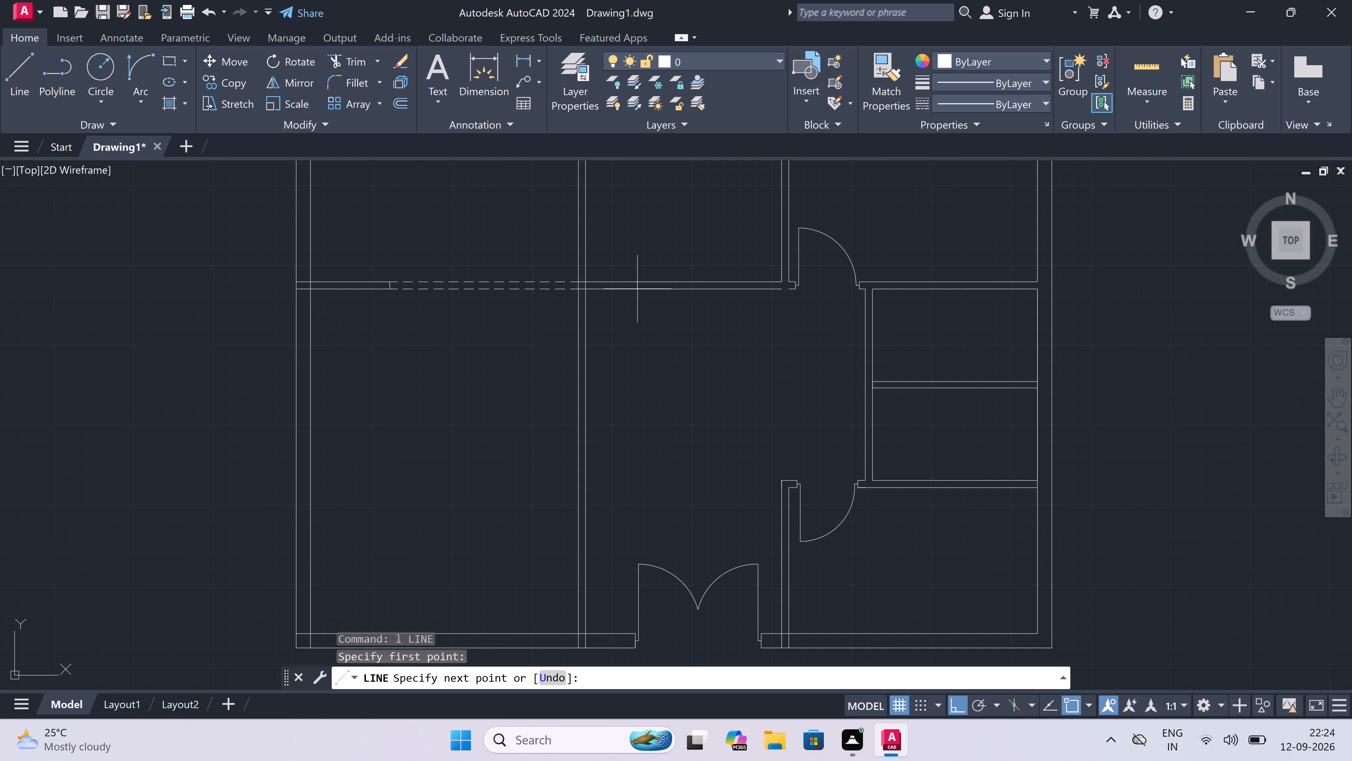
left_click(638, 291)
scroll(638, 285, "up", 3)
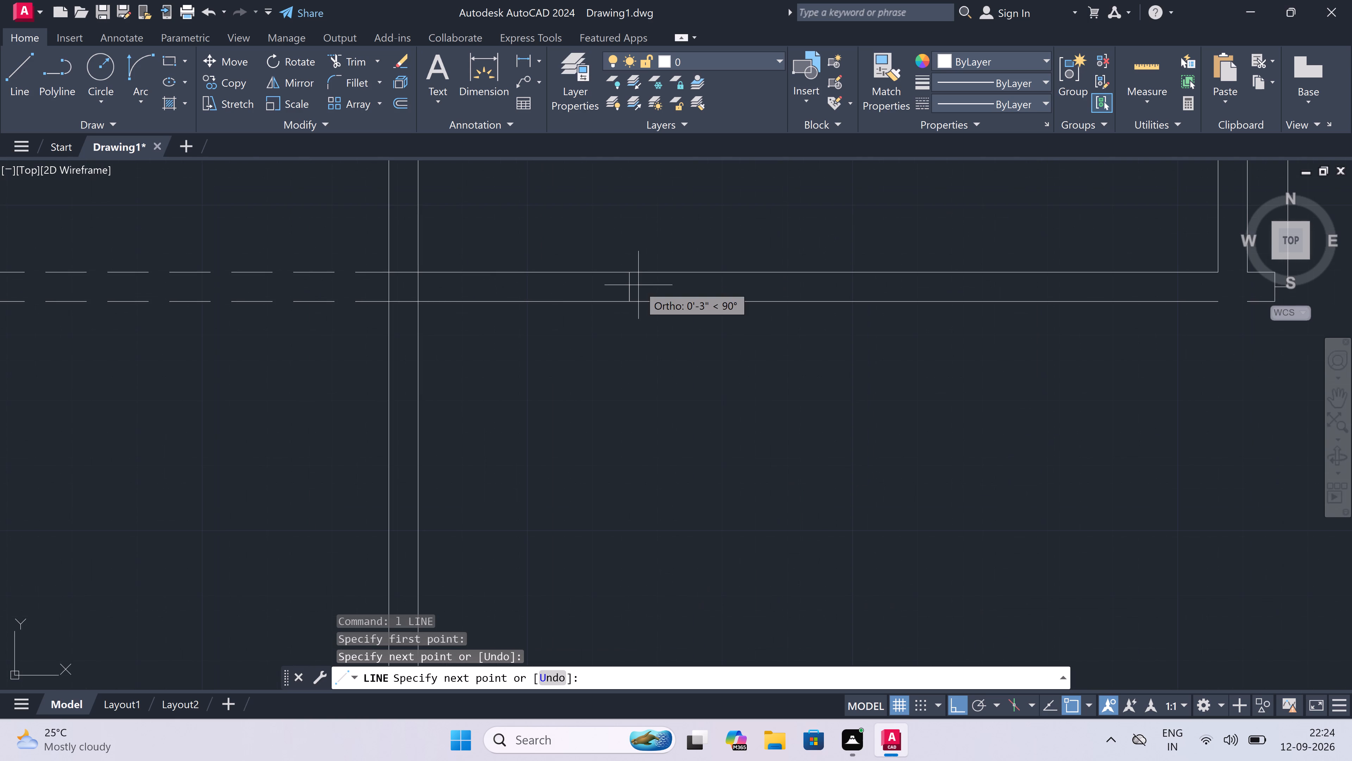
left_click_drag(632, 283, 651, 284)
type("5'")
key("space")
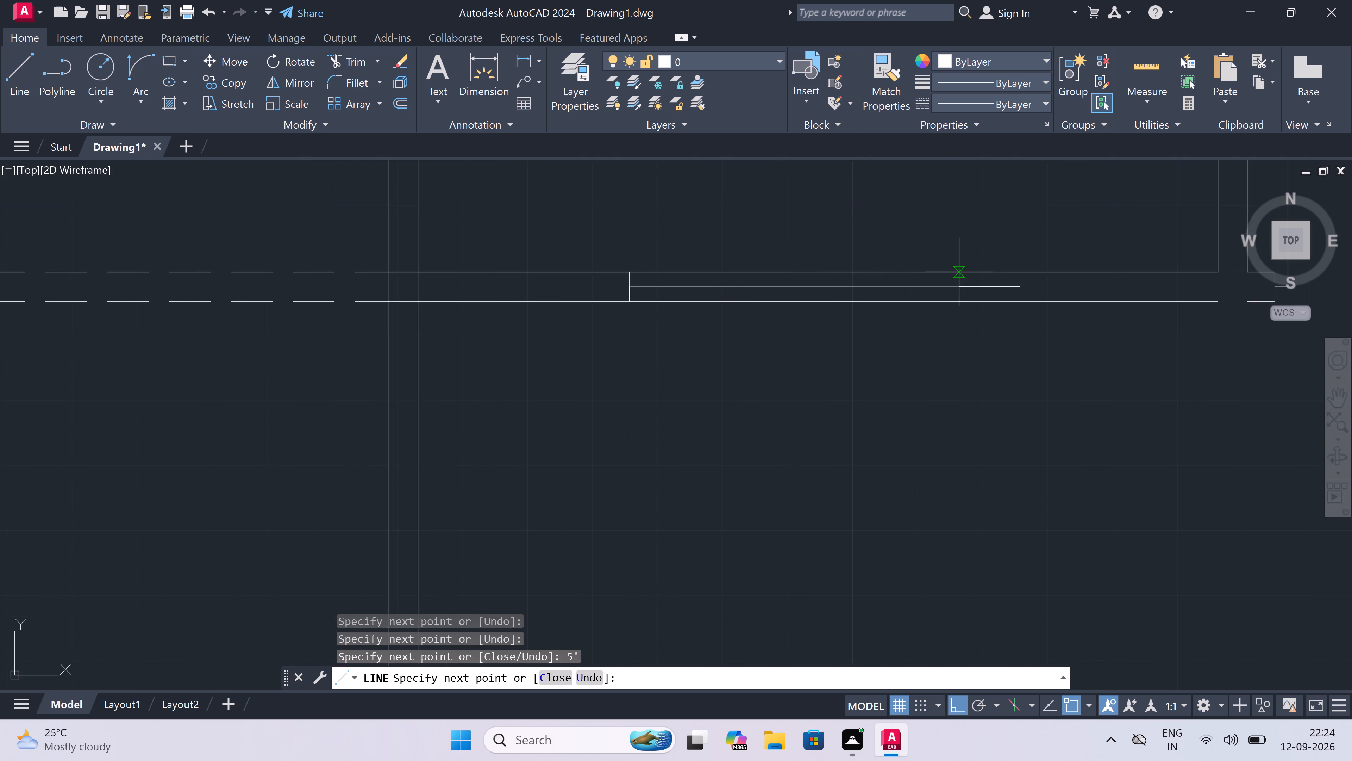
left_click(1016, 268)
left_click(1019, 298)
key("Escape")
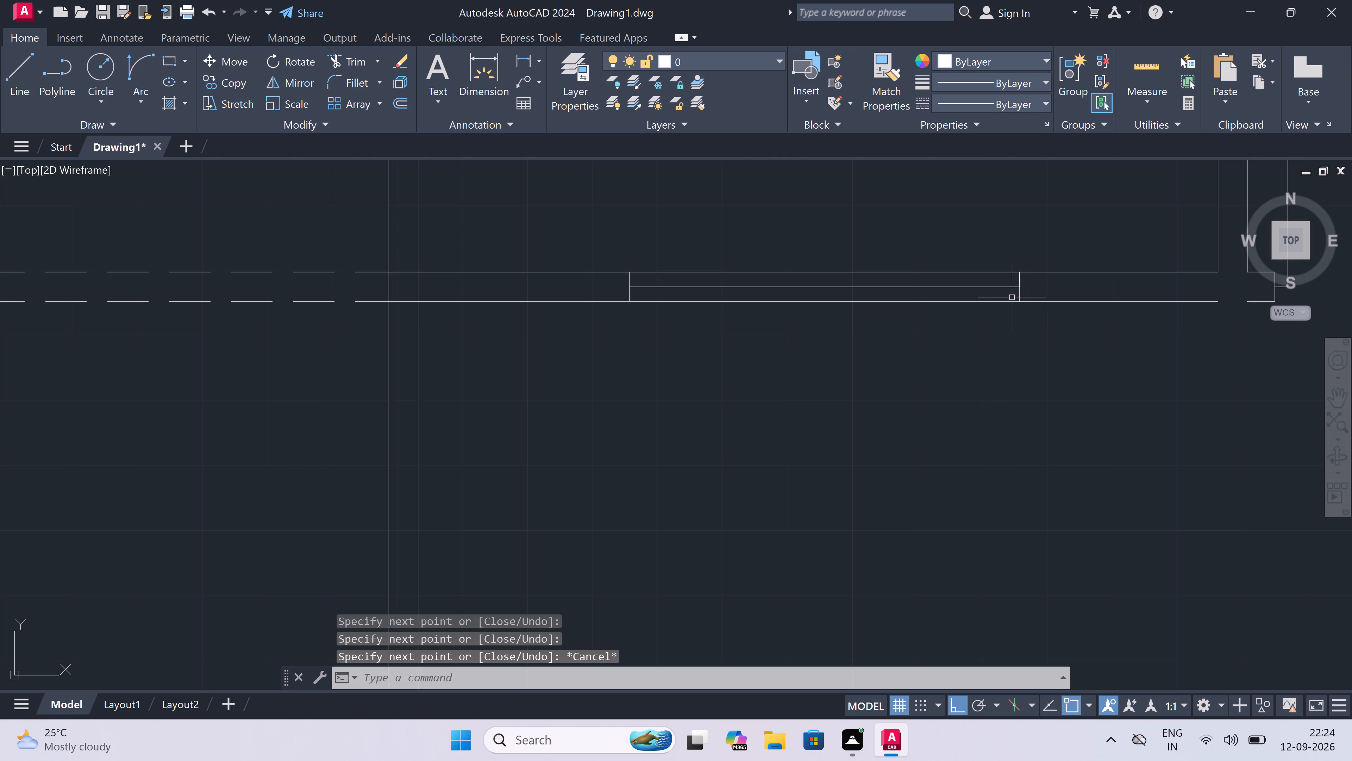
Trim away the vertical partition between the dashed-opening wall and the lower outer wall, including its stubs inside the lower wall.
scroll(846, 298, "down", 6)
scroll(822, 341, "up", 3)
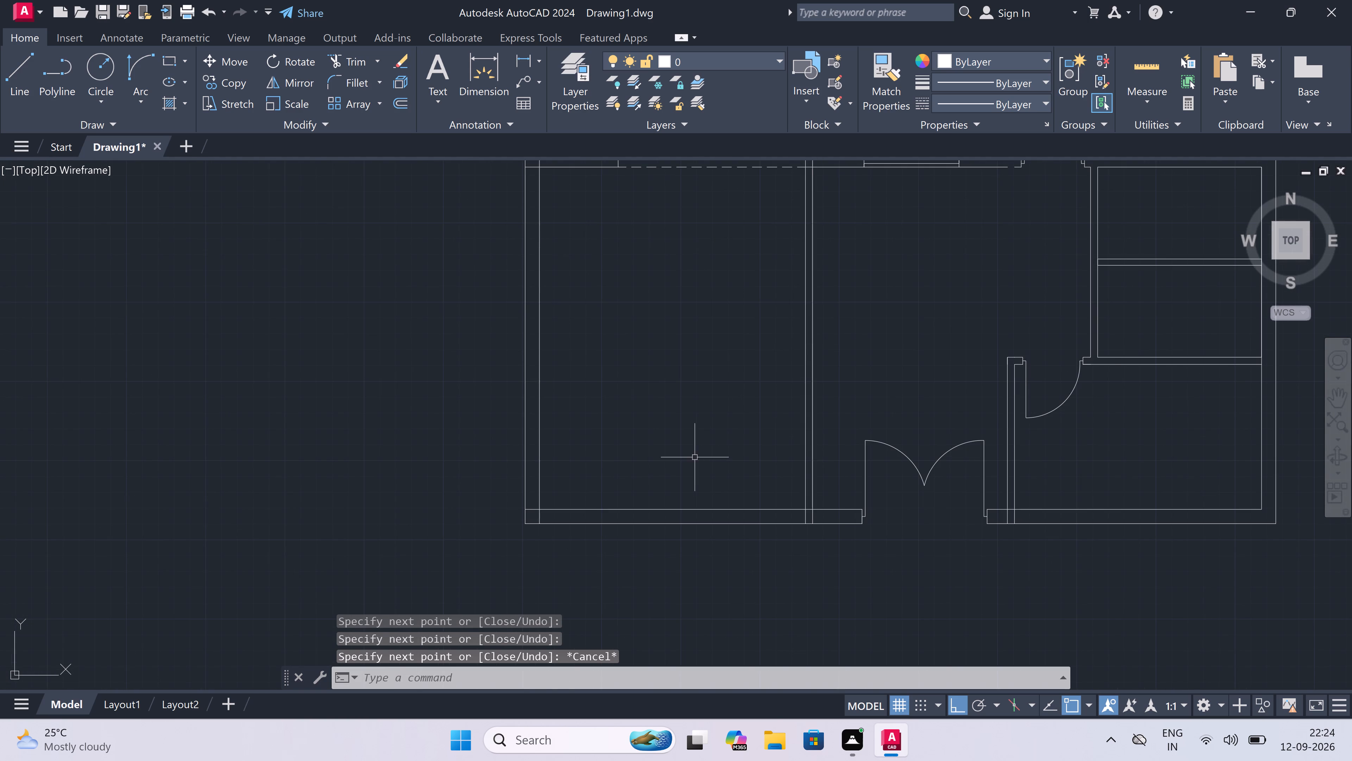
scroll(693, 459, "down", 2)
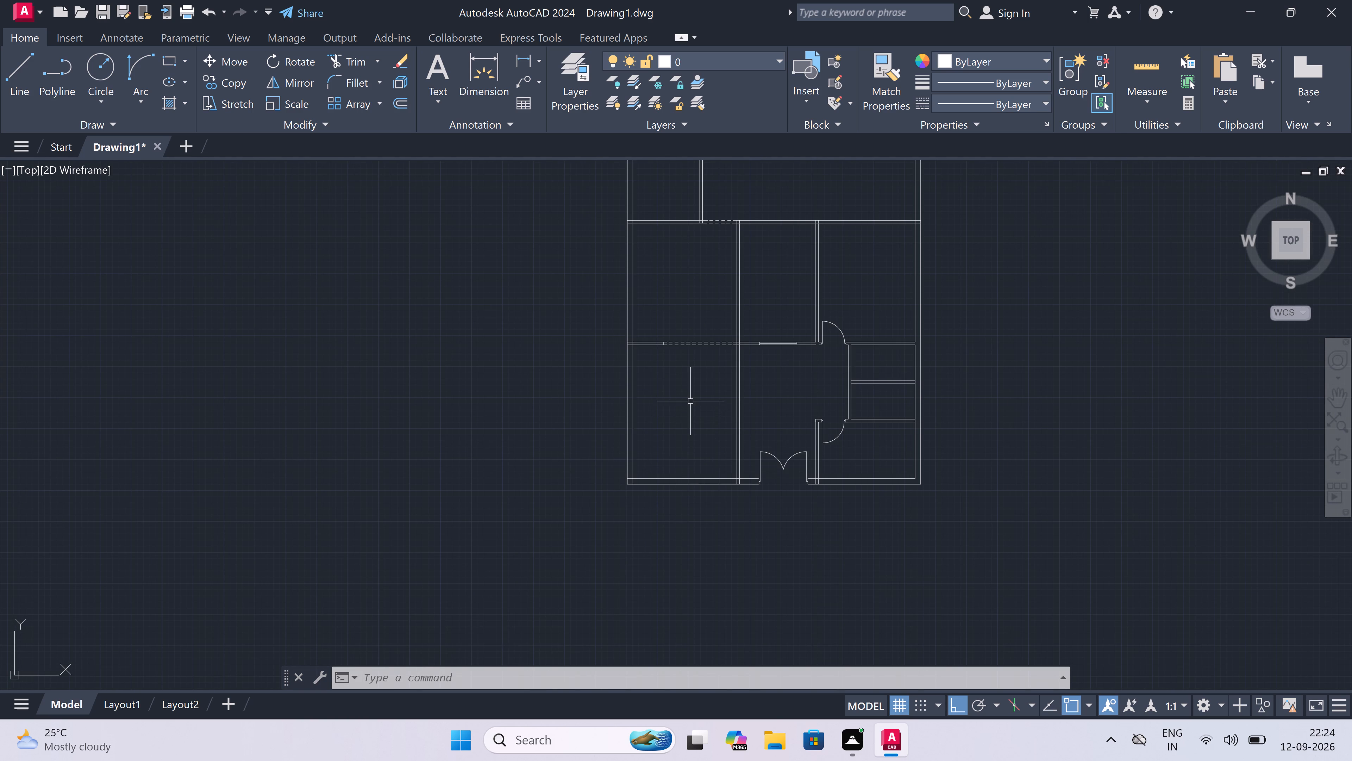
scroll(690, 401, "down", 1)
scroll(742, 379, "up", 3)
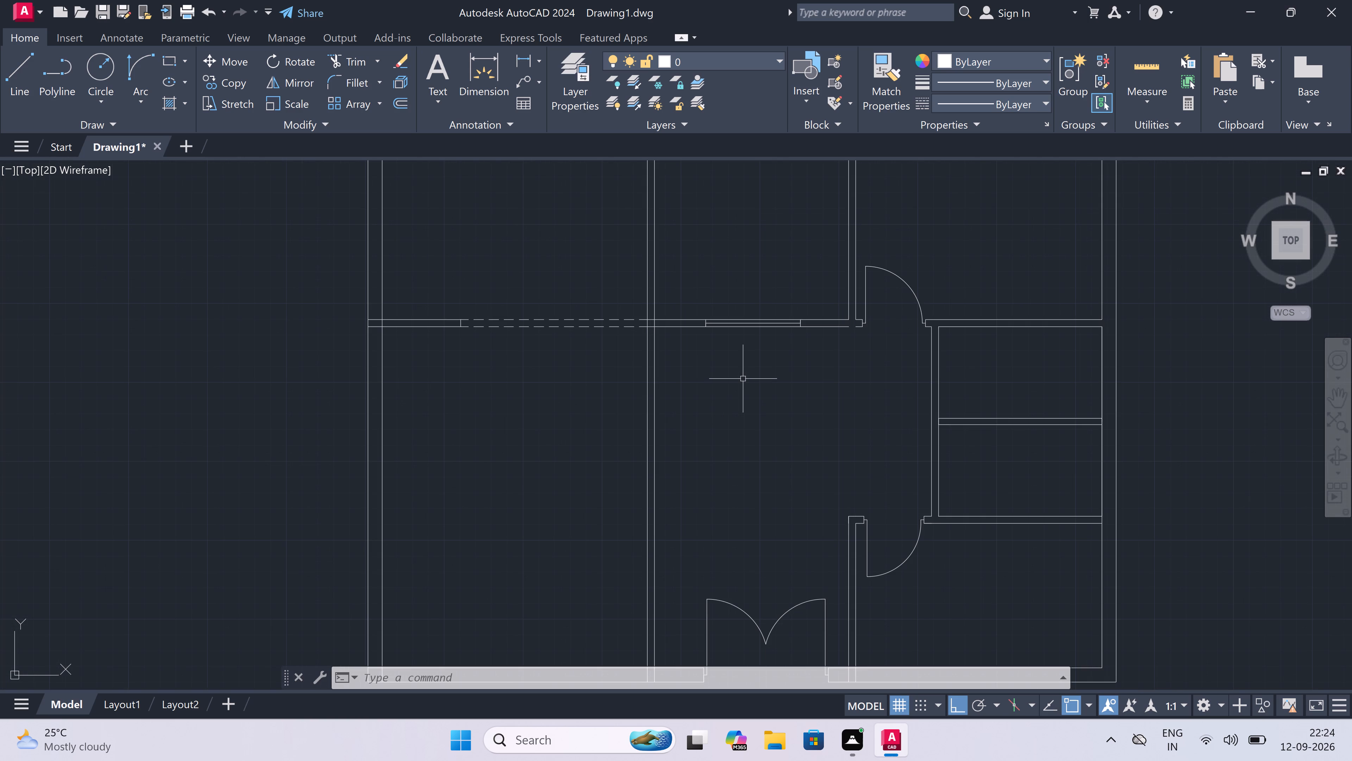
scroll(743, 379, "down", 1)
key("t")
key("r")
key("space")
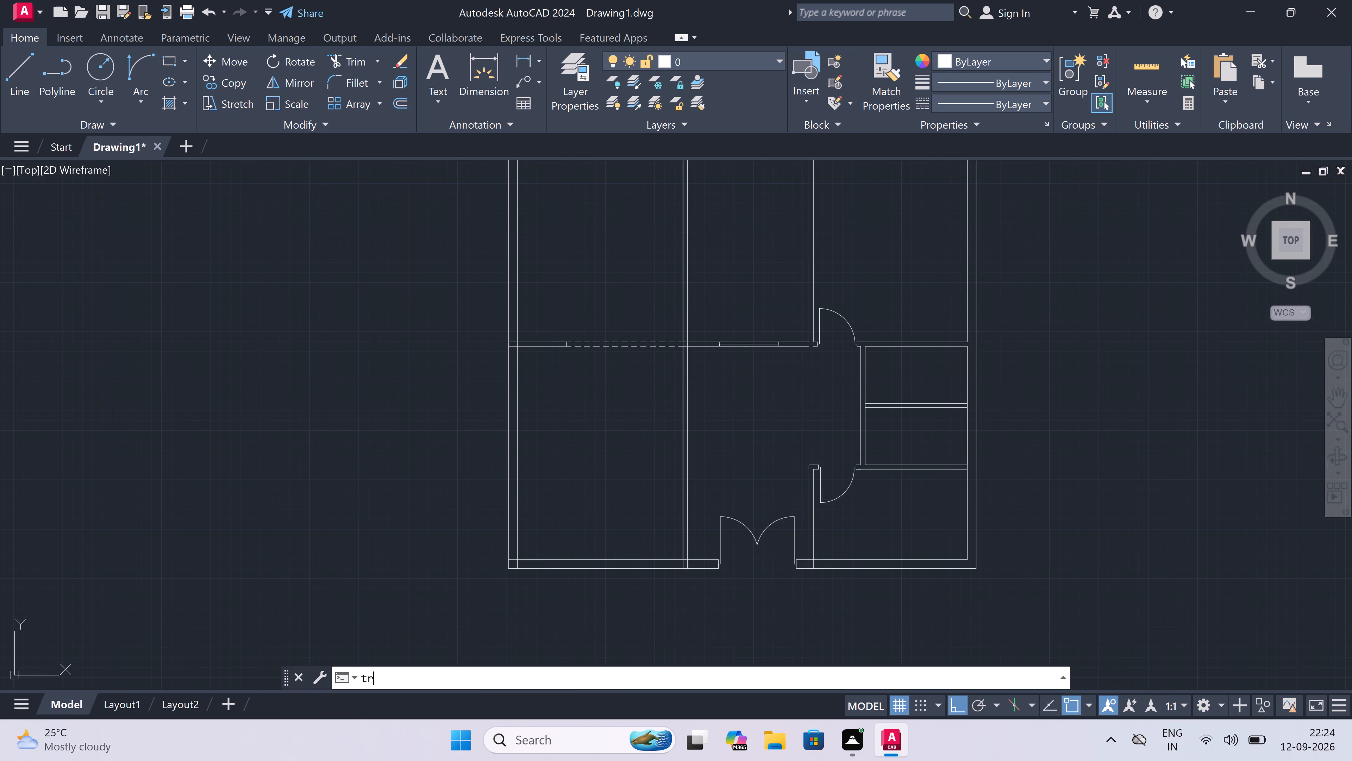
left_click_drag(731, 407, 713, 419)
left_click(654, 447)
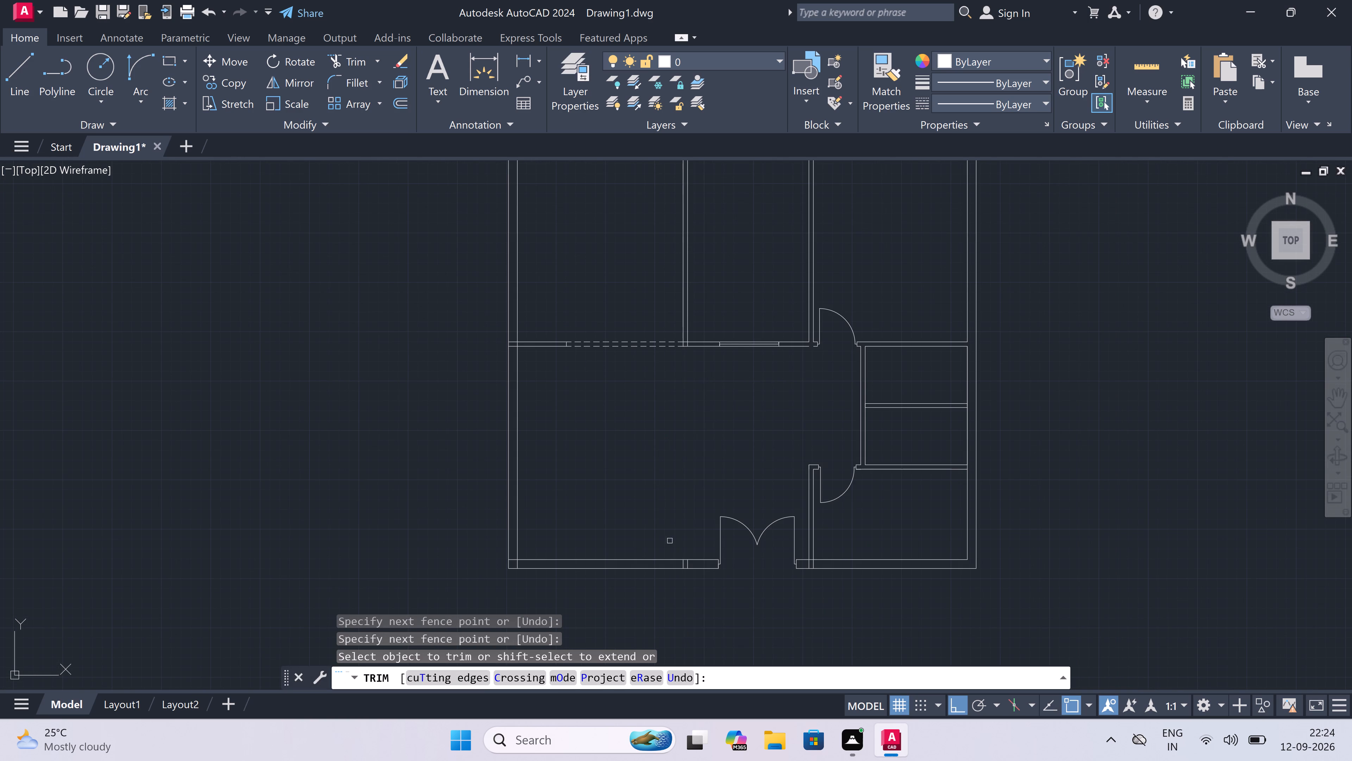
scroll(678, 572, "up", 3)
left_click_drag(725, 555, 711, 550)
left_click(612, 539)
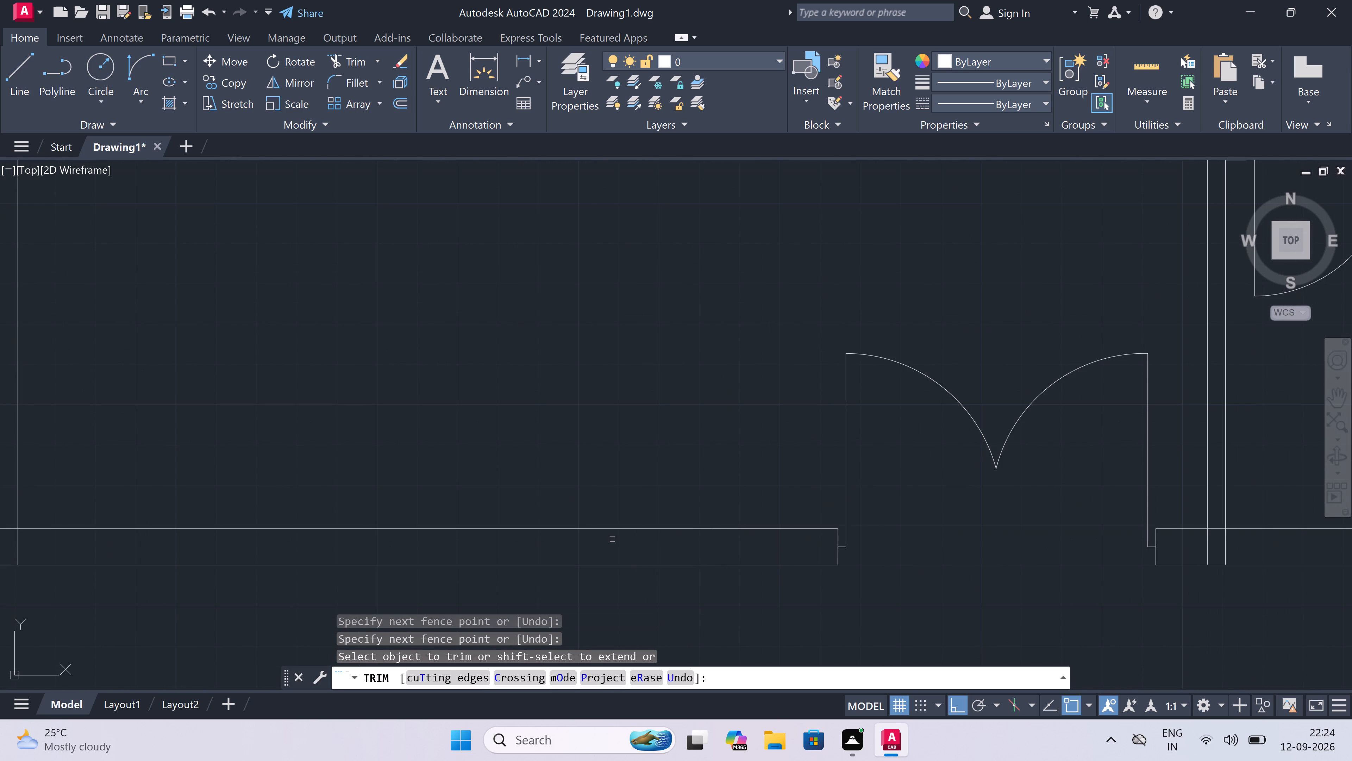
Trim the inner wall lines that overrun into the wall thickness at the plan's lower-left outer corner.
scroll(612, 539, "down", 4)
scroll(443, 534, "up", 2)
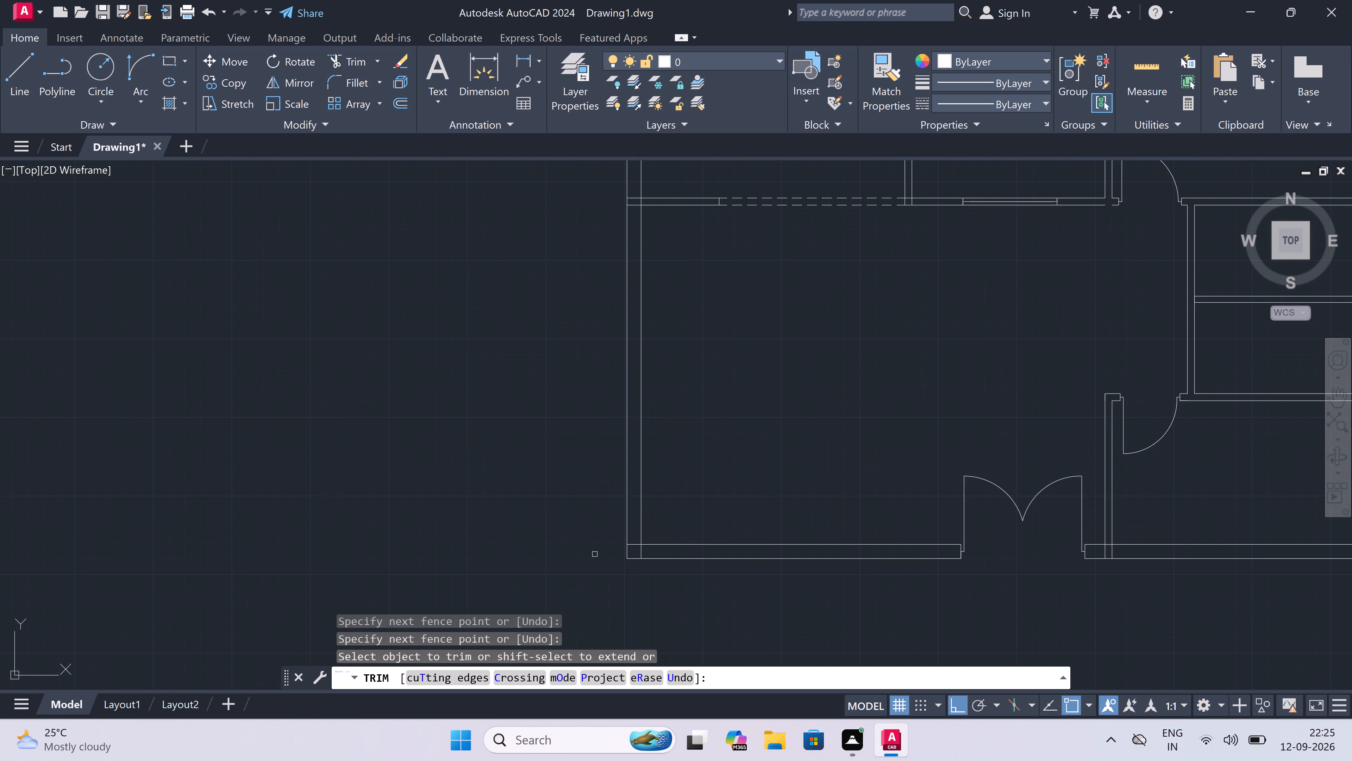
scroll(626, 564, "up", 3)
left_click_drag(691, 528, 666, 528)
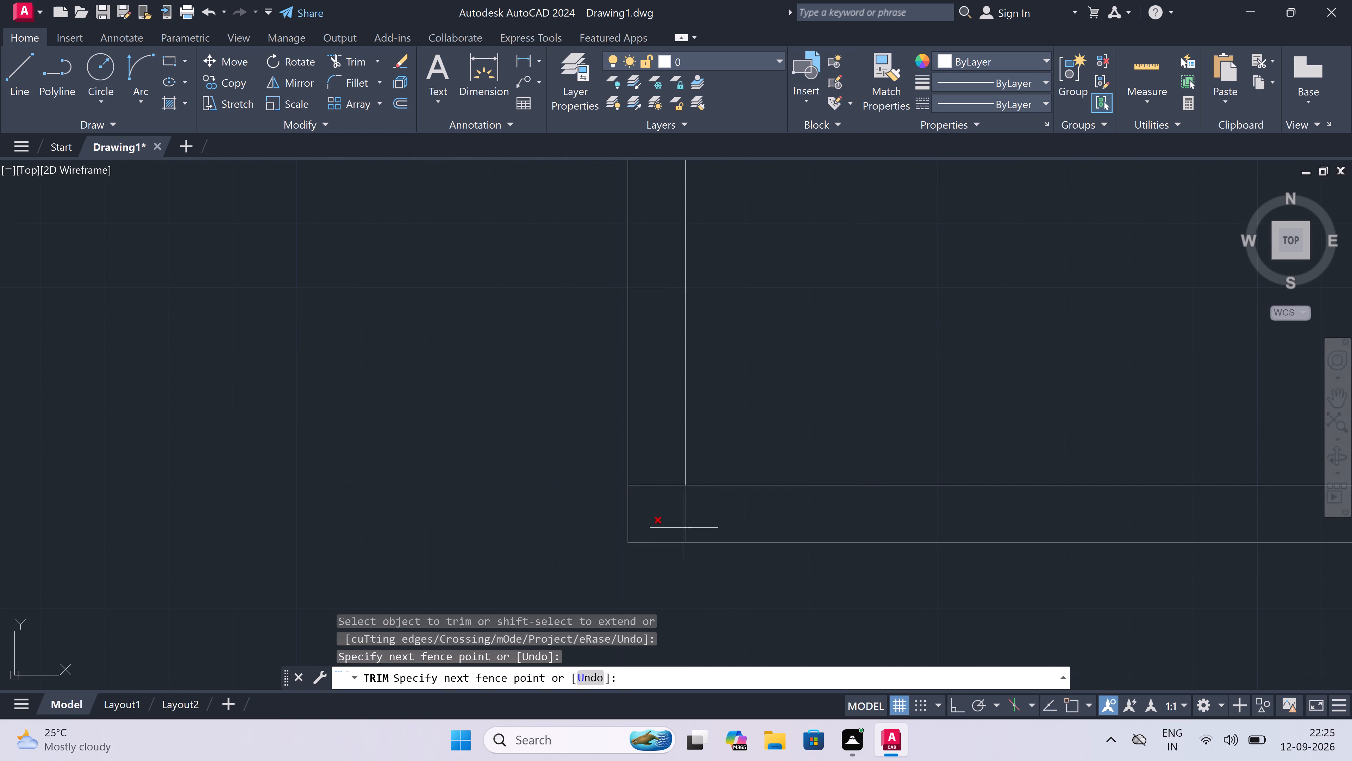
left_click_drag(655, 503, 656, 496)
left_click(660, 450)
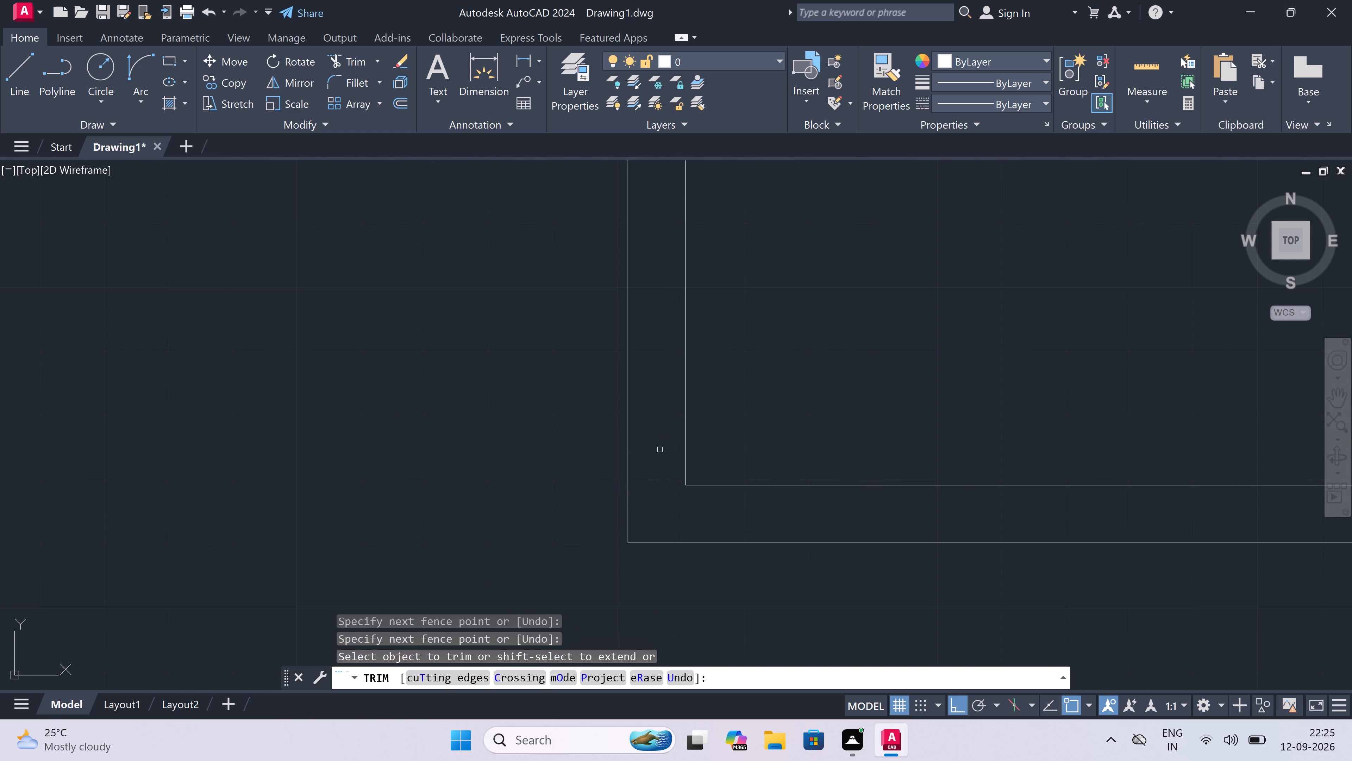
Trim the dashed-opening partition's line ends inside the left outer wall, plus the inner wall line between them.
scroll(660, 450, "down", 5)
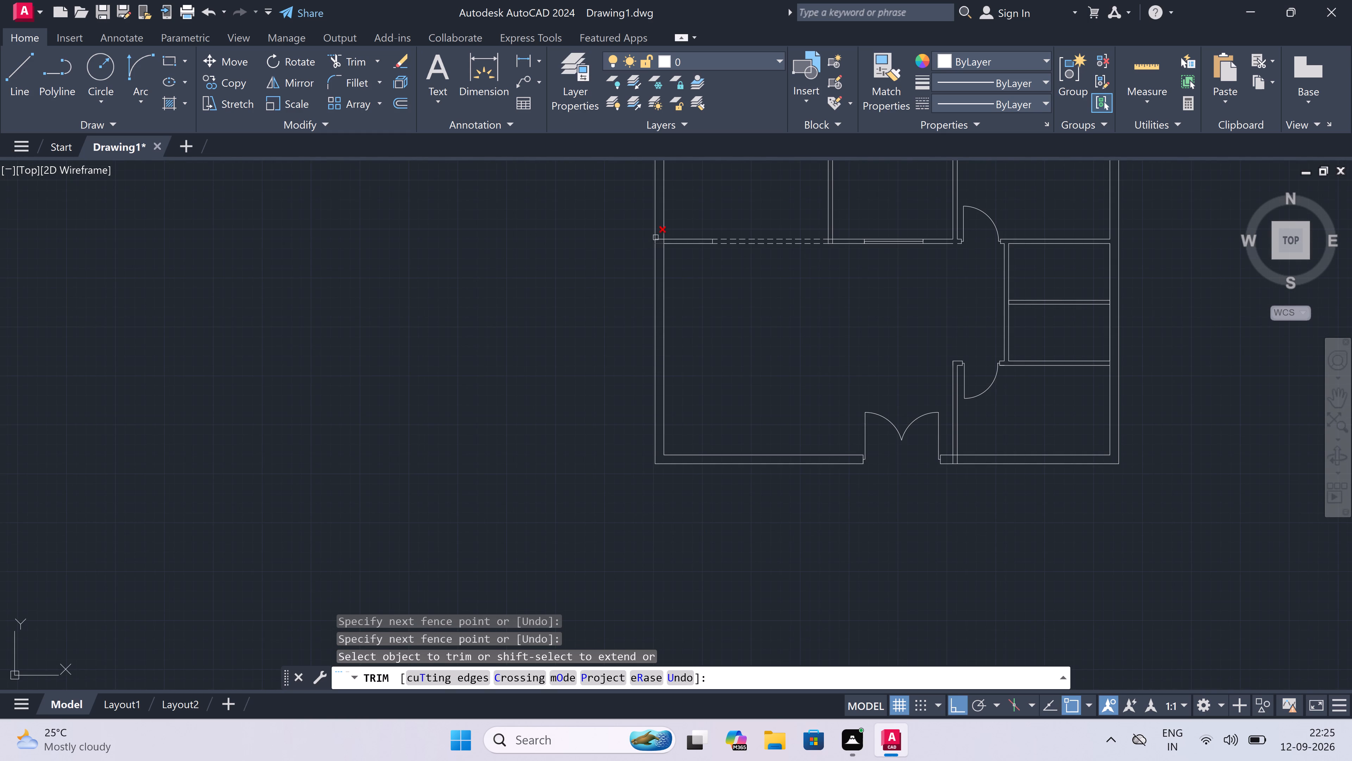
scroll(659, 226, "up", 5)
left_click_drag(656, 247, 665, 340)
left_click_drag(664, 497, 666, 495)
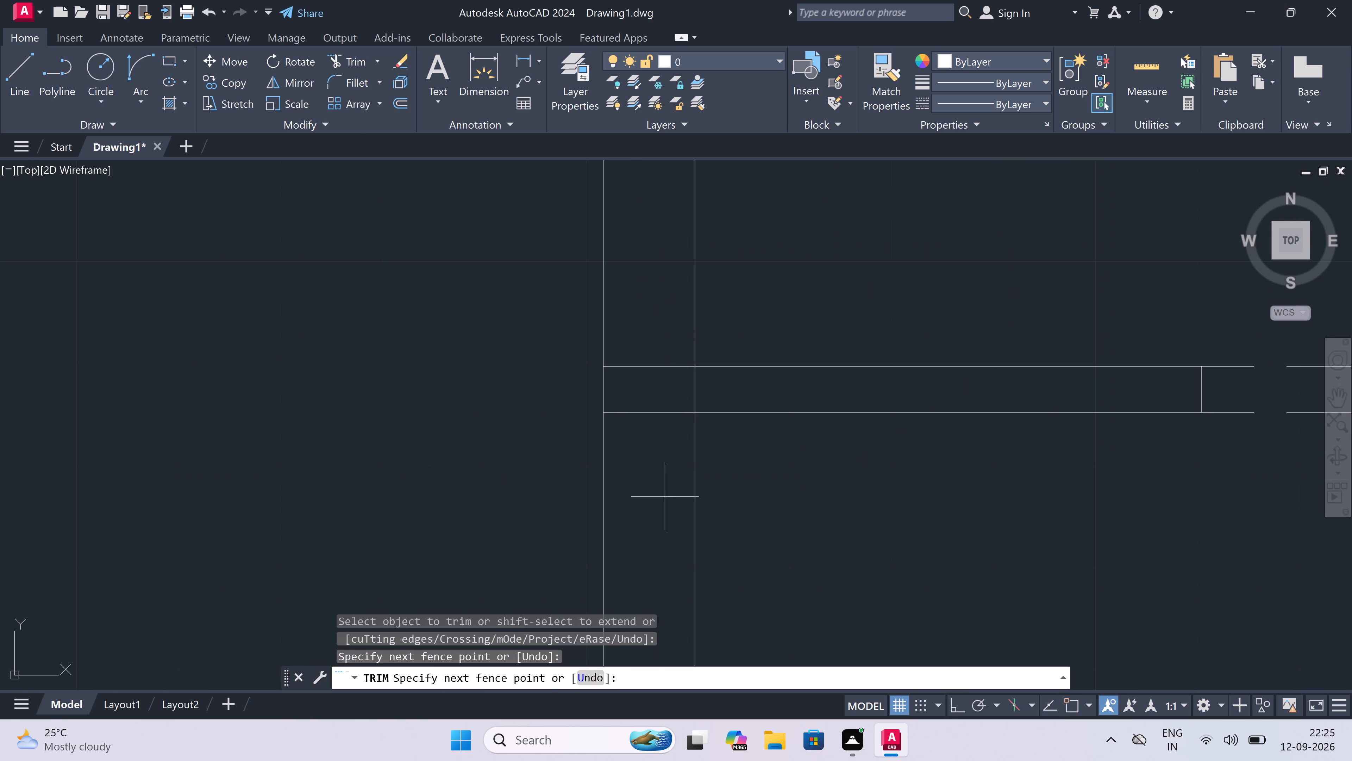
left_click_drag(666, 495, 666, 490)
left_click_drag(663, 307, 663, 321)
left_click(661, 467)
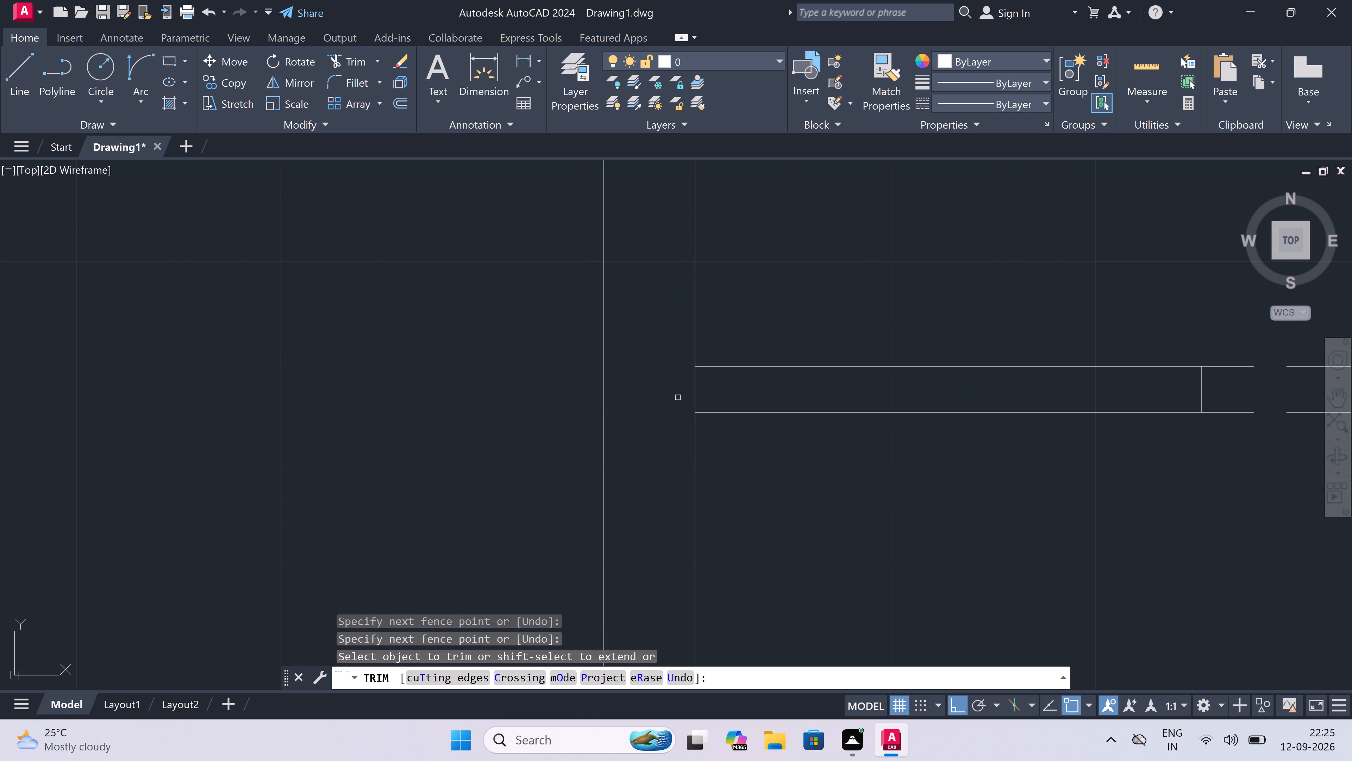
left_click_drag(709, 374, 705, 376)
left_click(679, 394)
Extend the window partition's lower line across the gap to the jamb of the upper swing door.
scroll(679, 394, "down", 8)
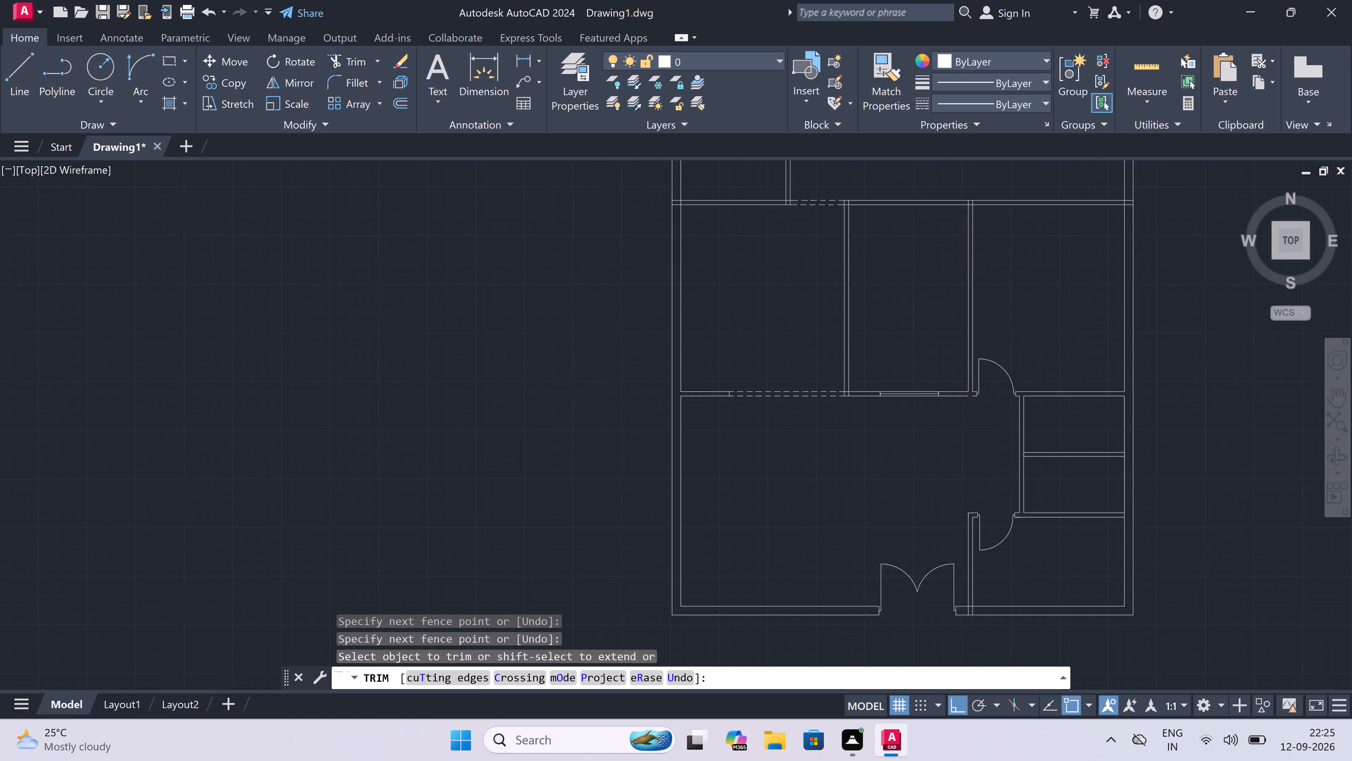
scroll(802, 387, "up", 4)
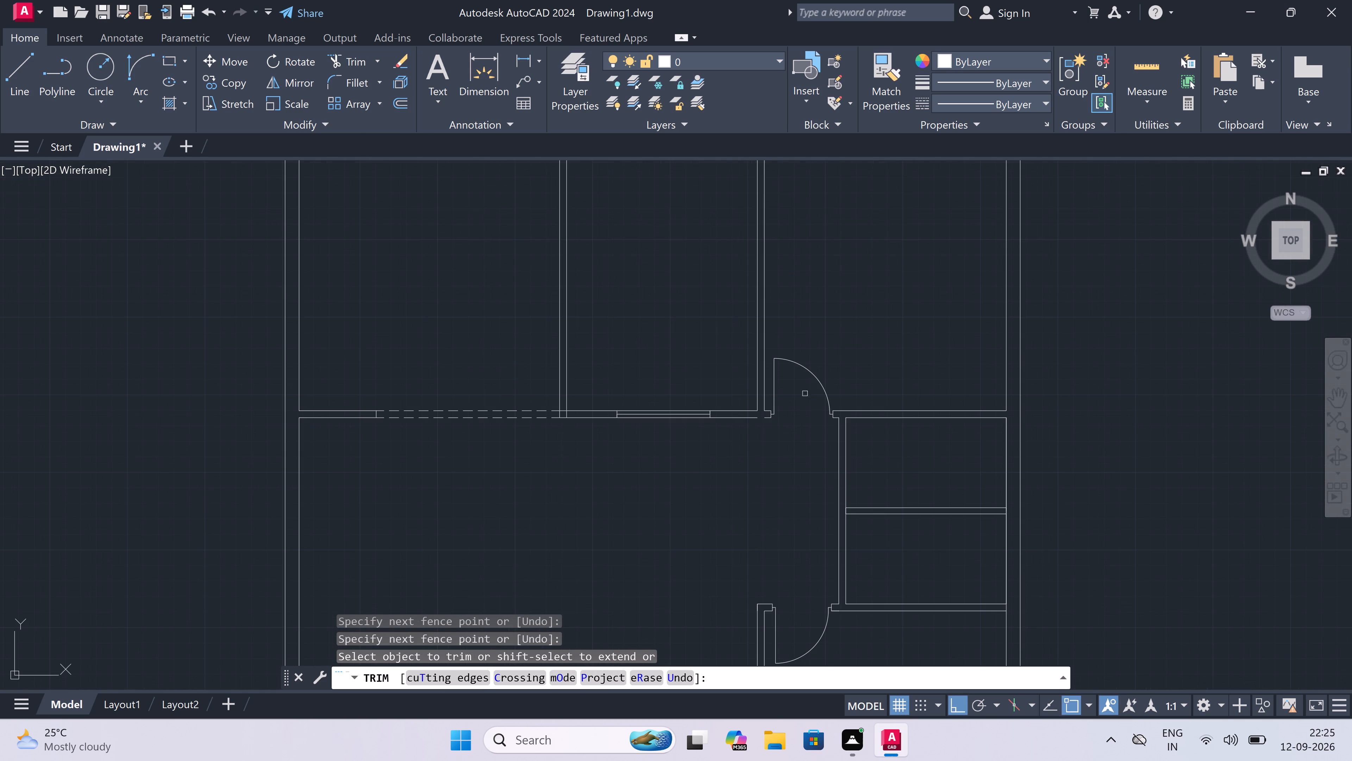
scroll(780, 420, "up", 4)
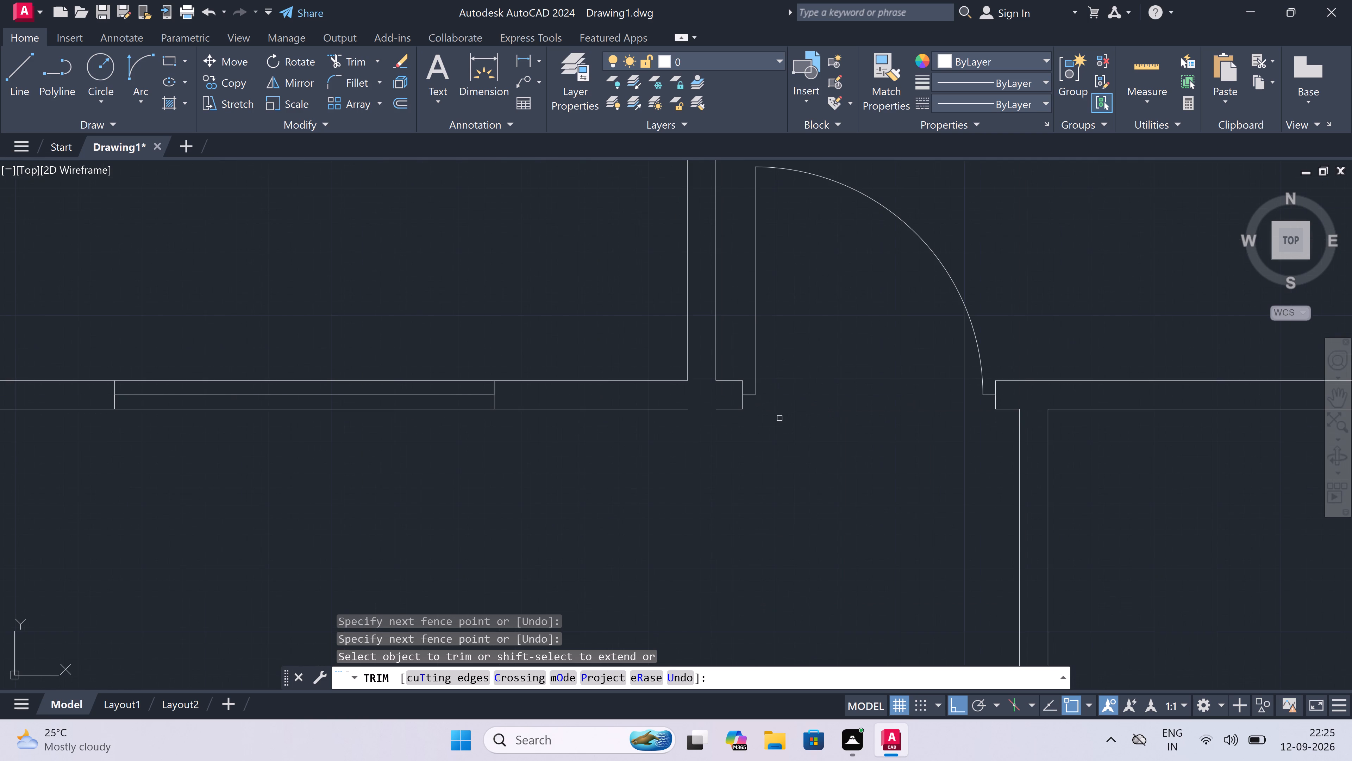
key("Escape")
key("e")
key("x")
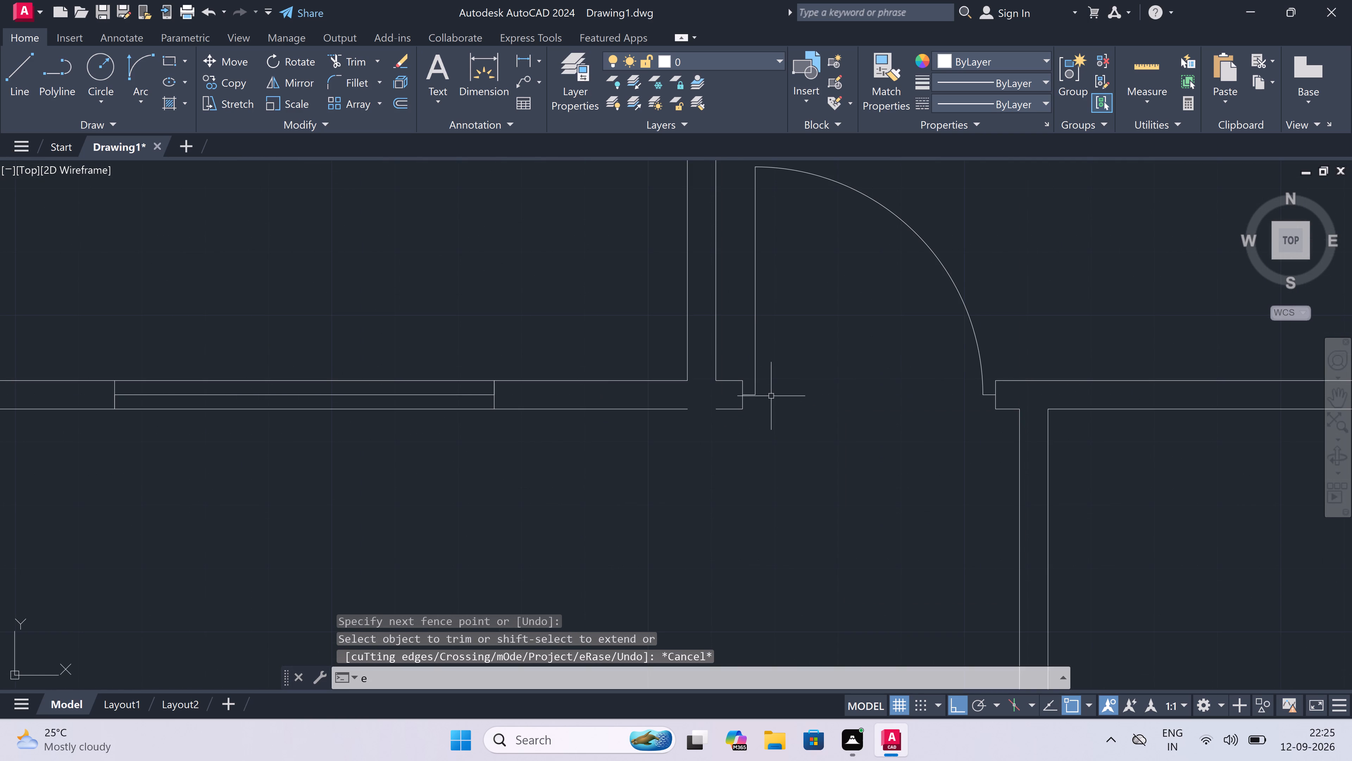
key("space")
left_click(678, 407)
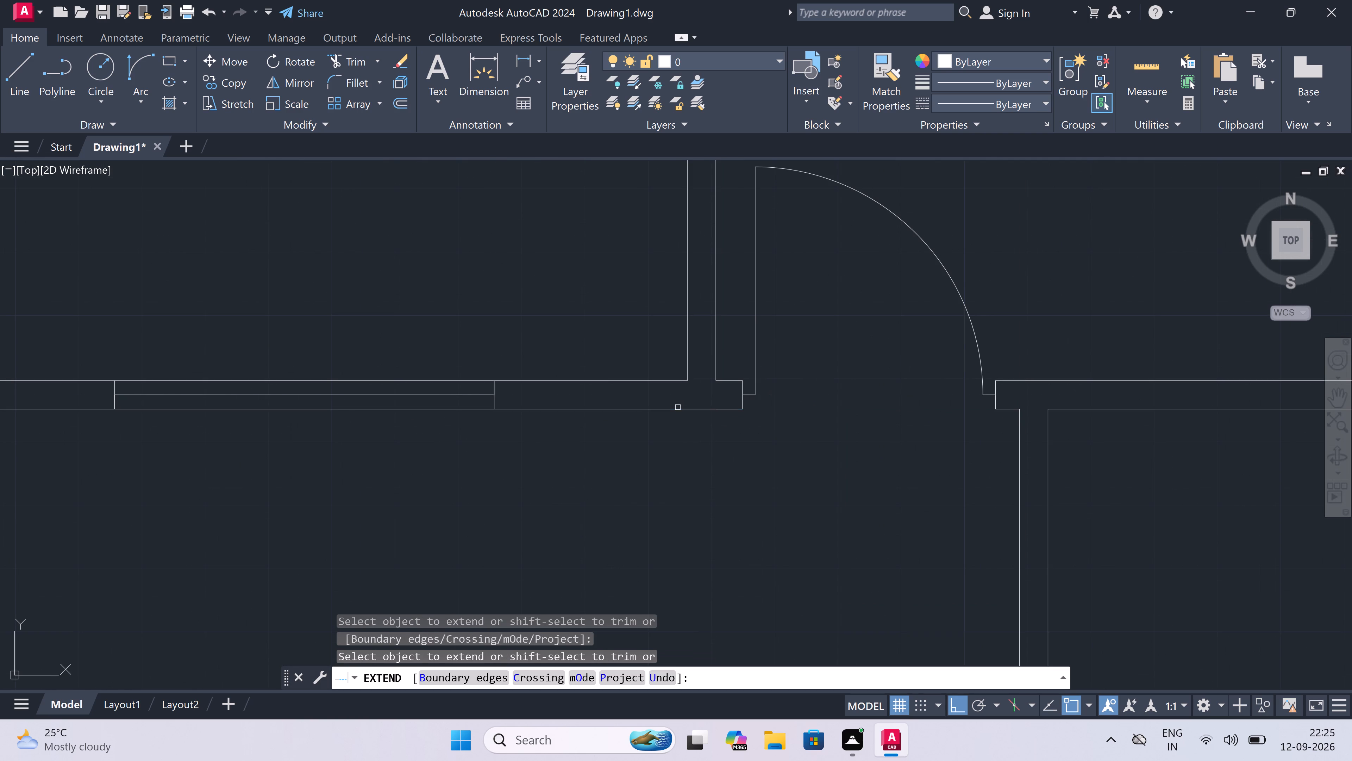
key("Escape")
Trim the partition stubs inside the lower outer wall beside the double door, plus the inner wall line between the partition faces.
scroll(678, 407, "down", 5)
scroll(785, 415, "up", 4)
scroll(785, 414, "down", 3)
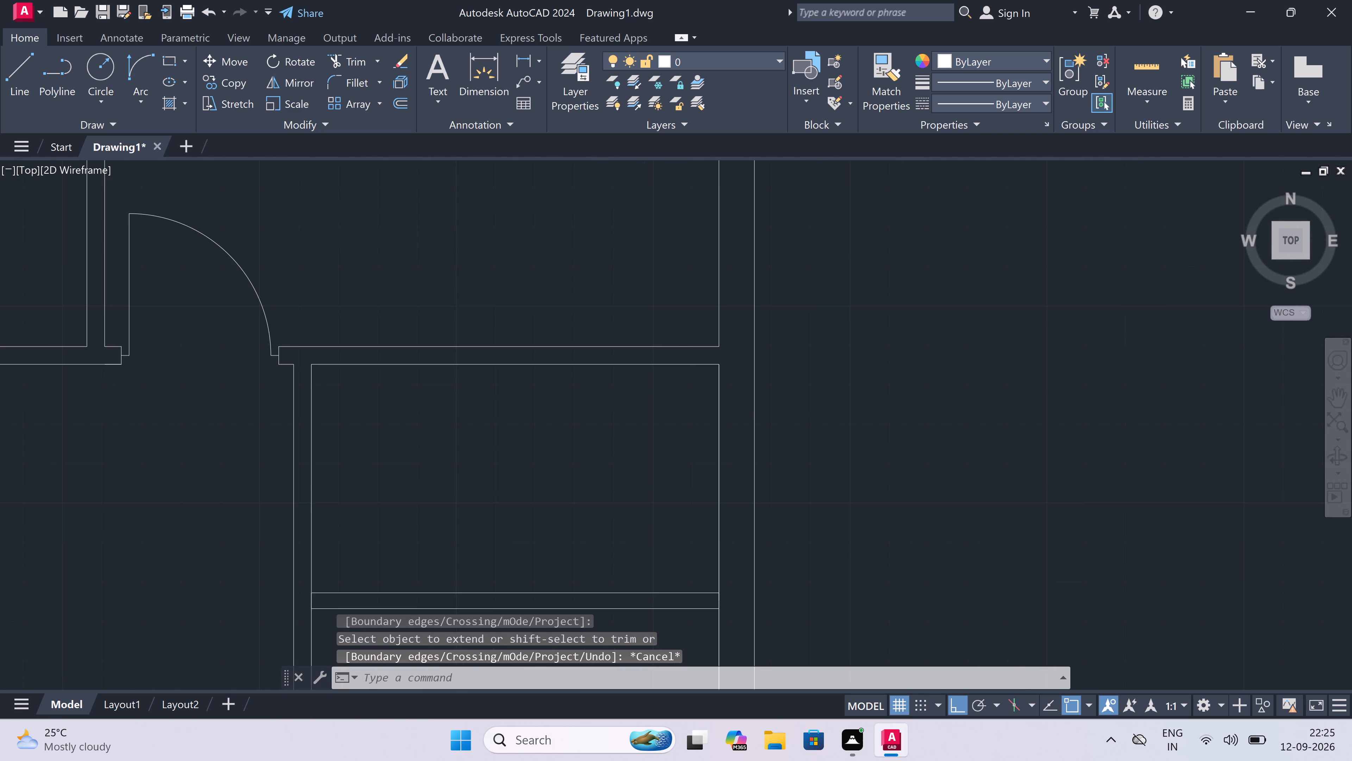
scroll(780, 564, "up", 3)
scroll(779, 564, "down", 4)
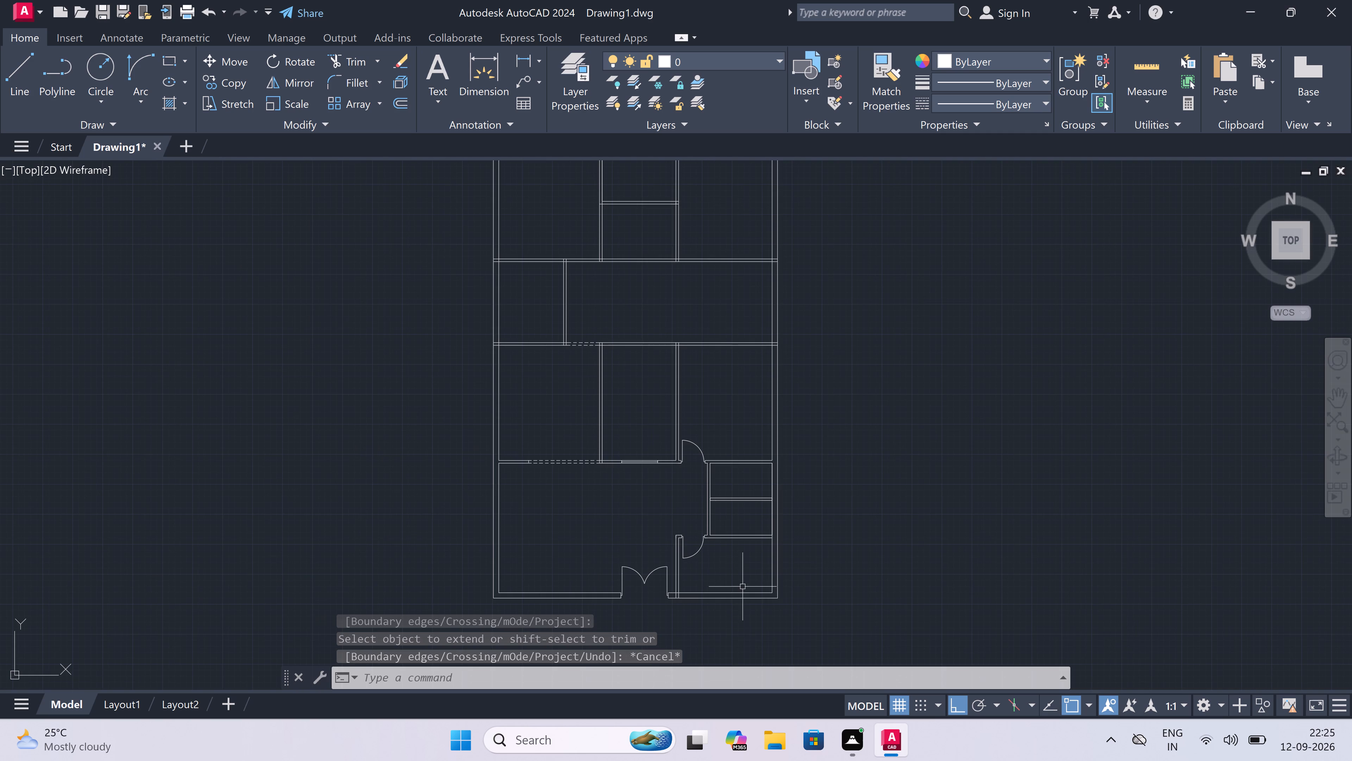
scroll(695, 612, "up", 4)
key("t")
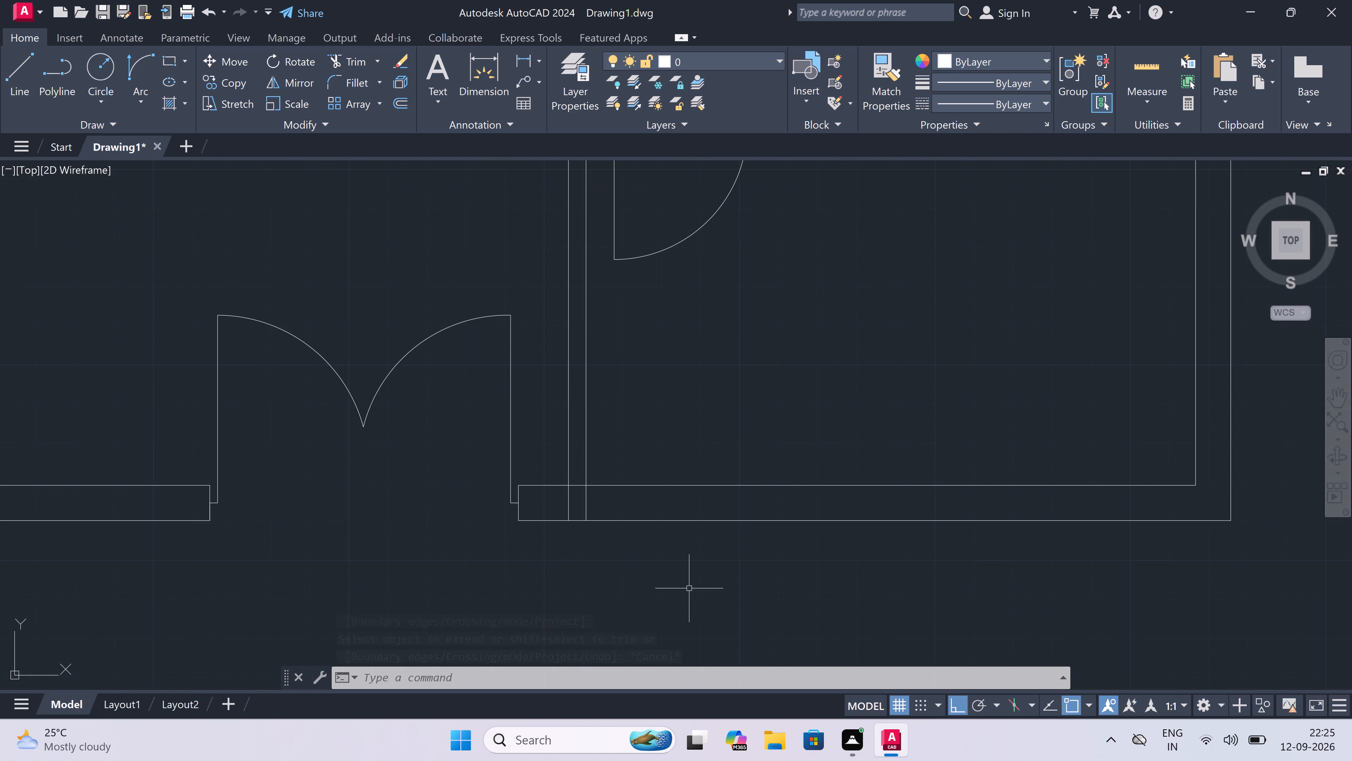
key("r")
key("space")
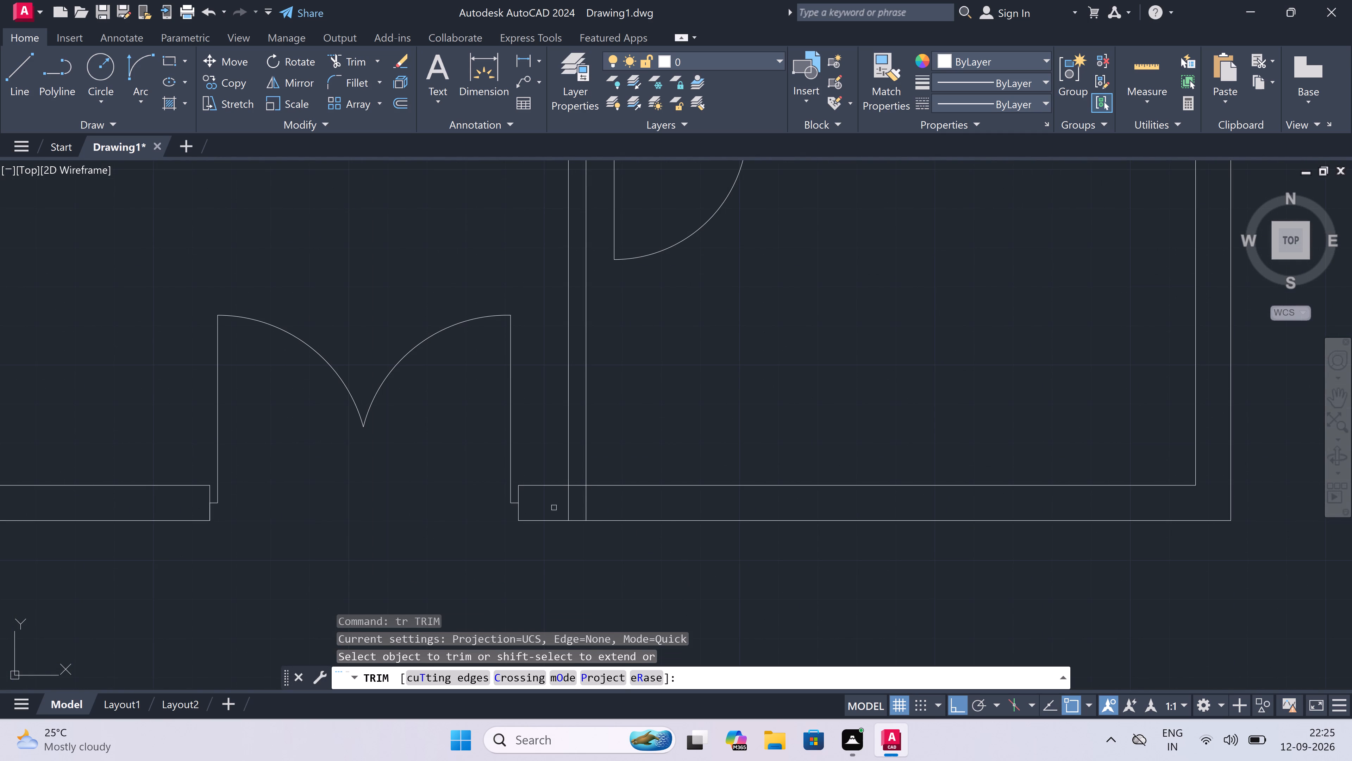
left_click_drag(532, 502, 540, 501)
left_click(616, 490)
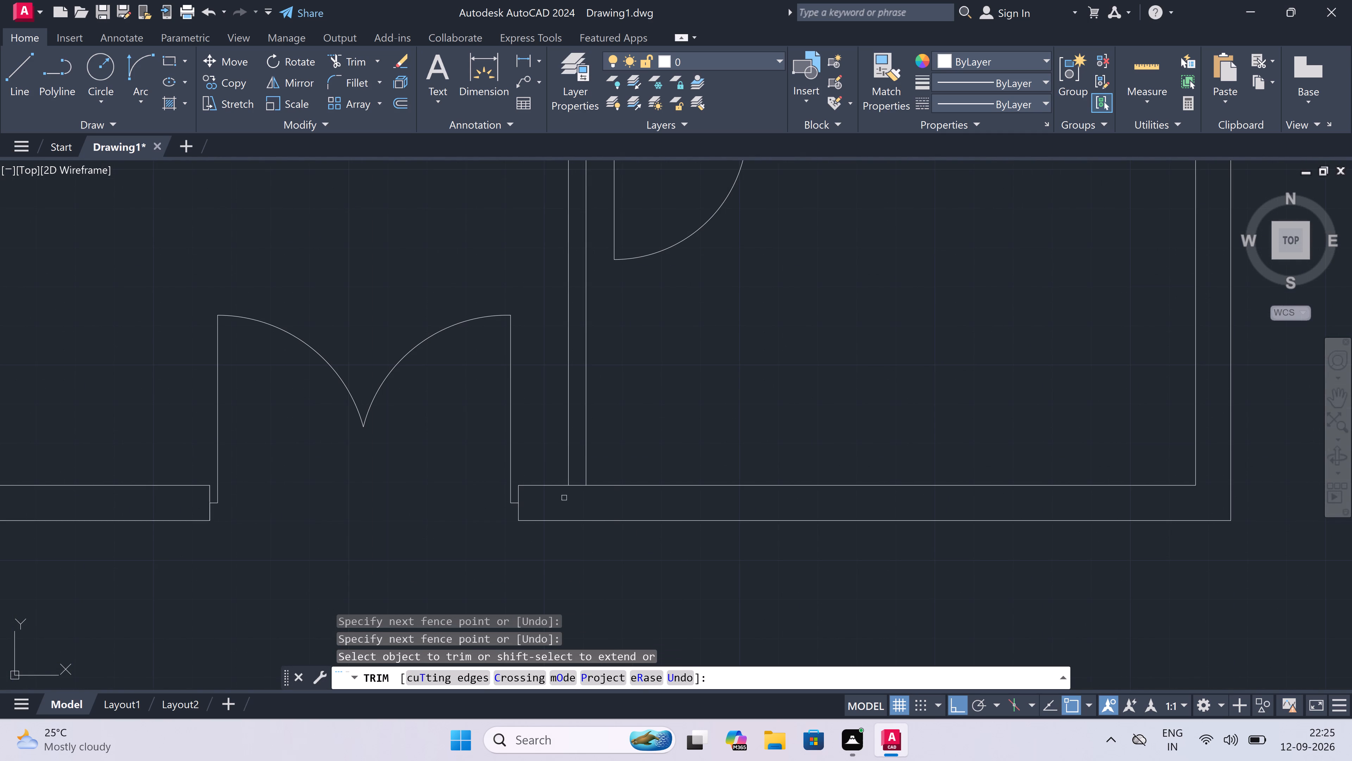
left_click(574, 495)
left_click(576, 482)
key("Escape")
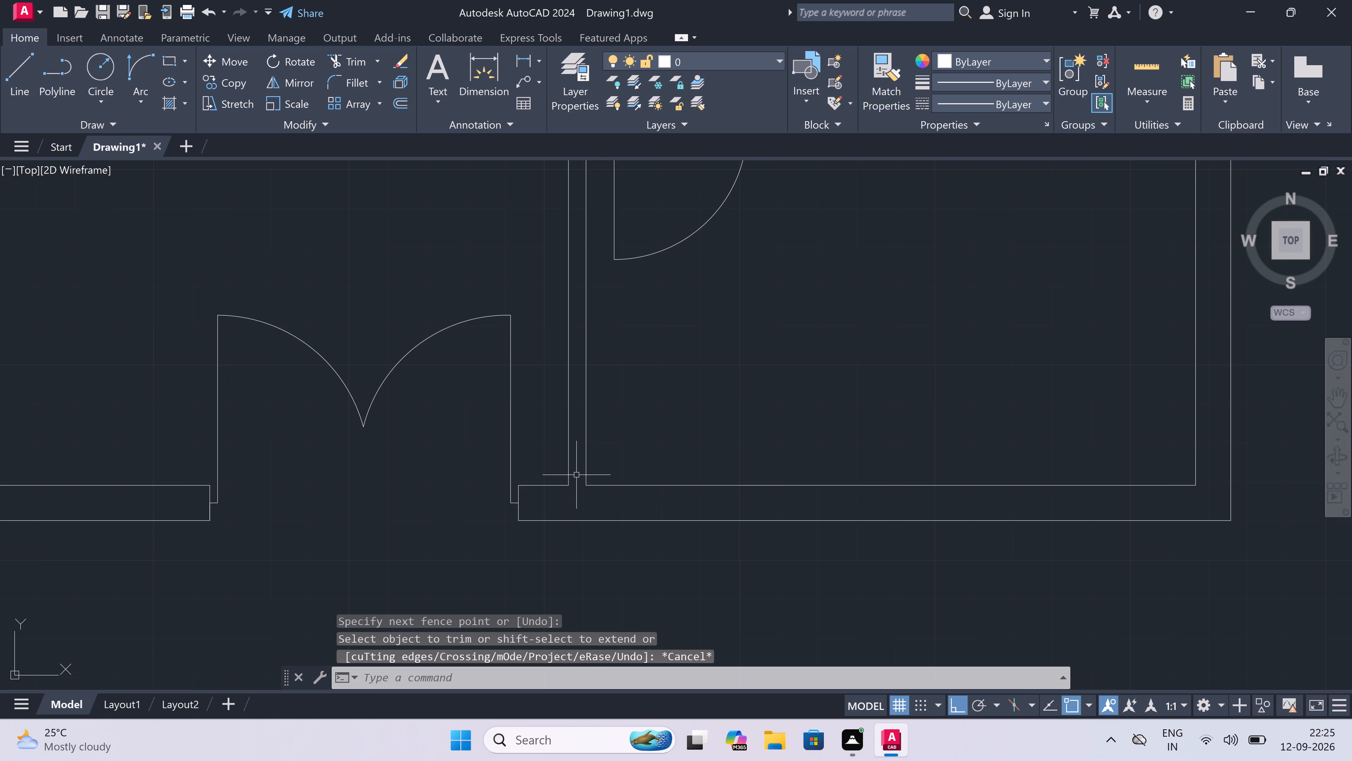
Draw a 5' window in the lower outer wall between the lower-left corner and the double door, with end lines and a centre line.
scroll(576, 472, "down", 1)
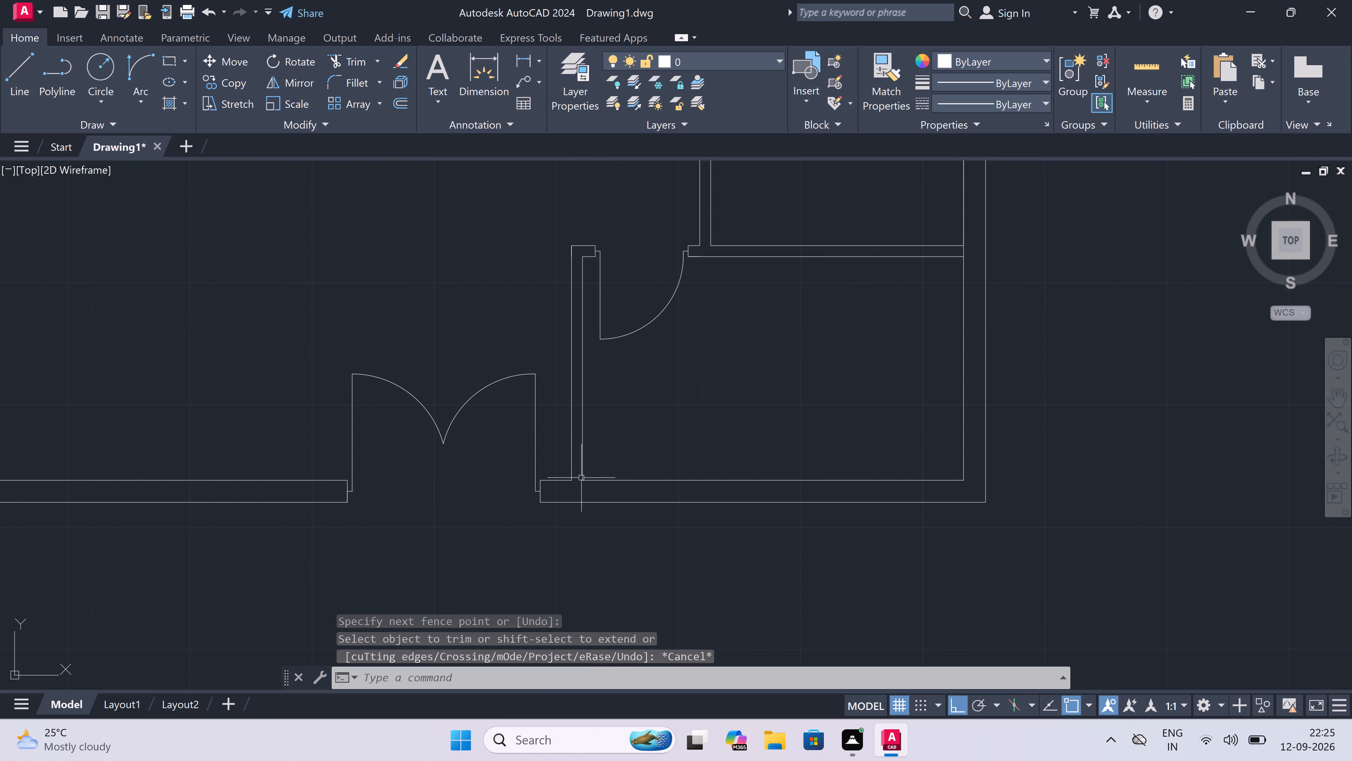
type("l")
key("space")
scroll(651, 487, "down", 3)
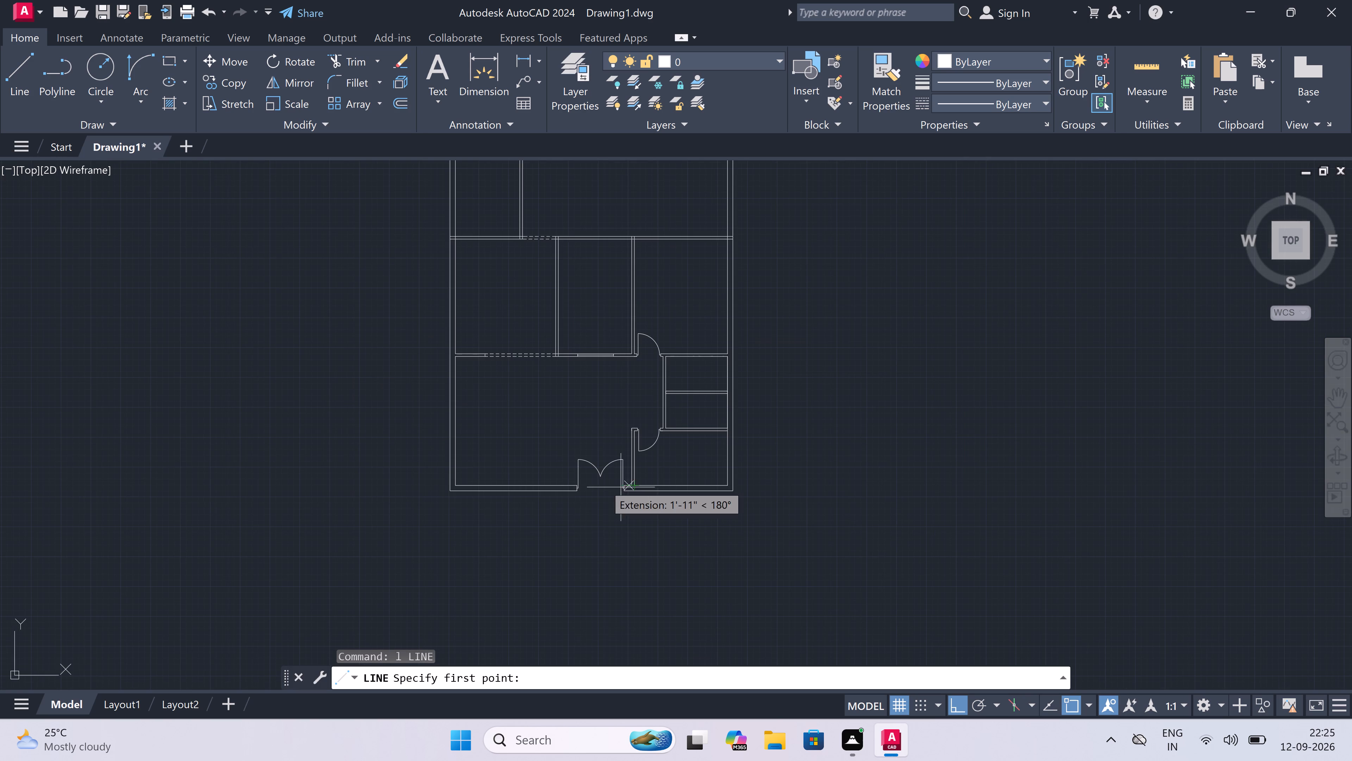
scroll(486, 484, "up", 2)
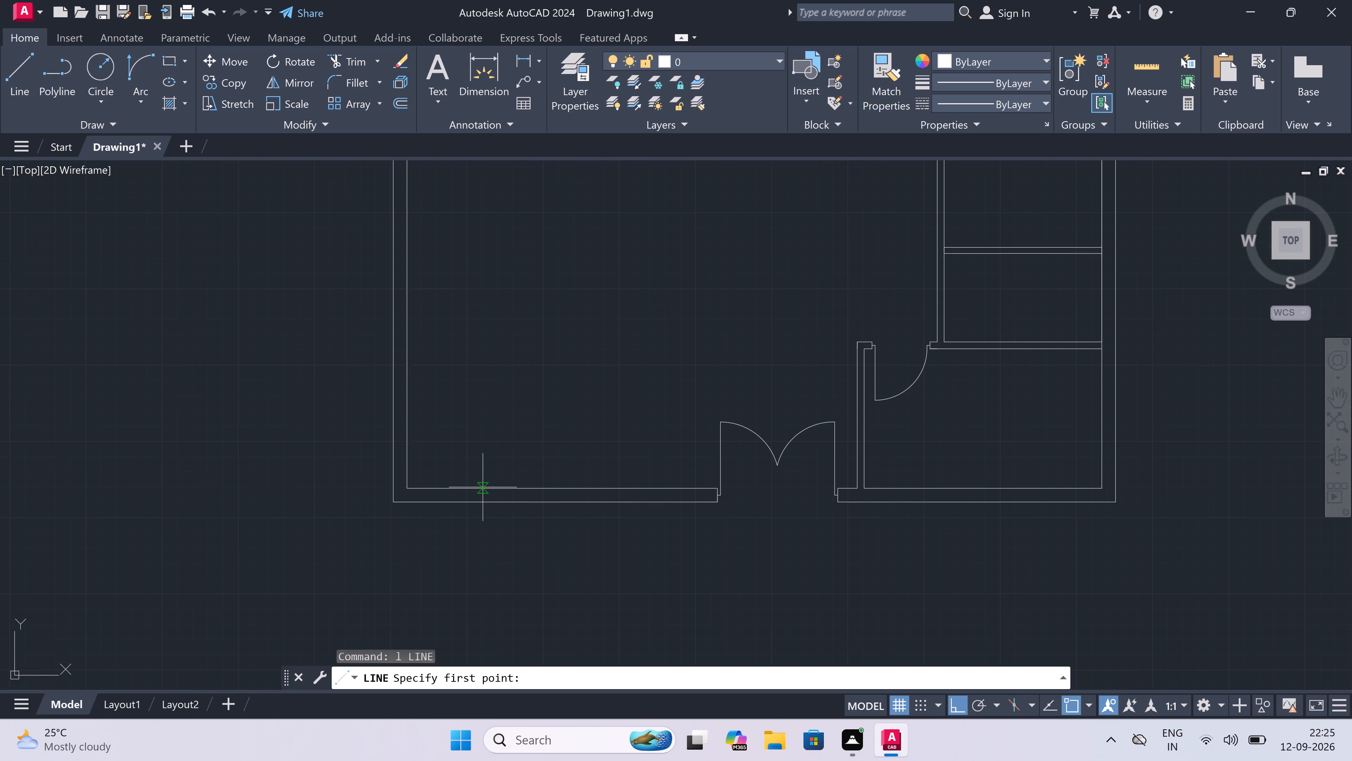
left_click_drag(474, 487, 474, 496)
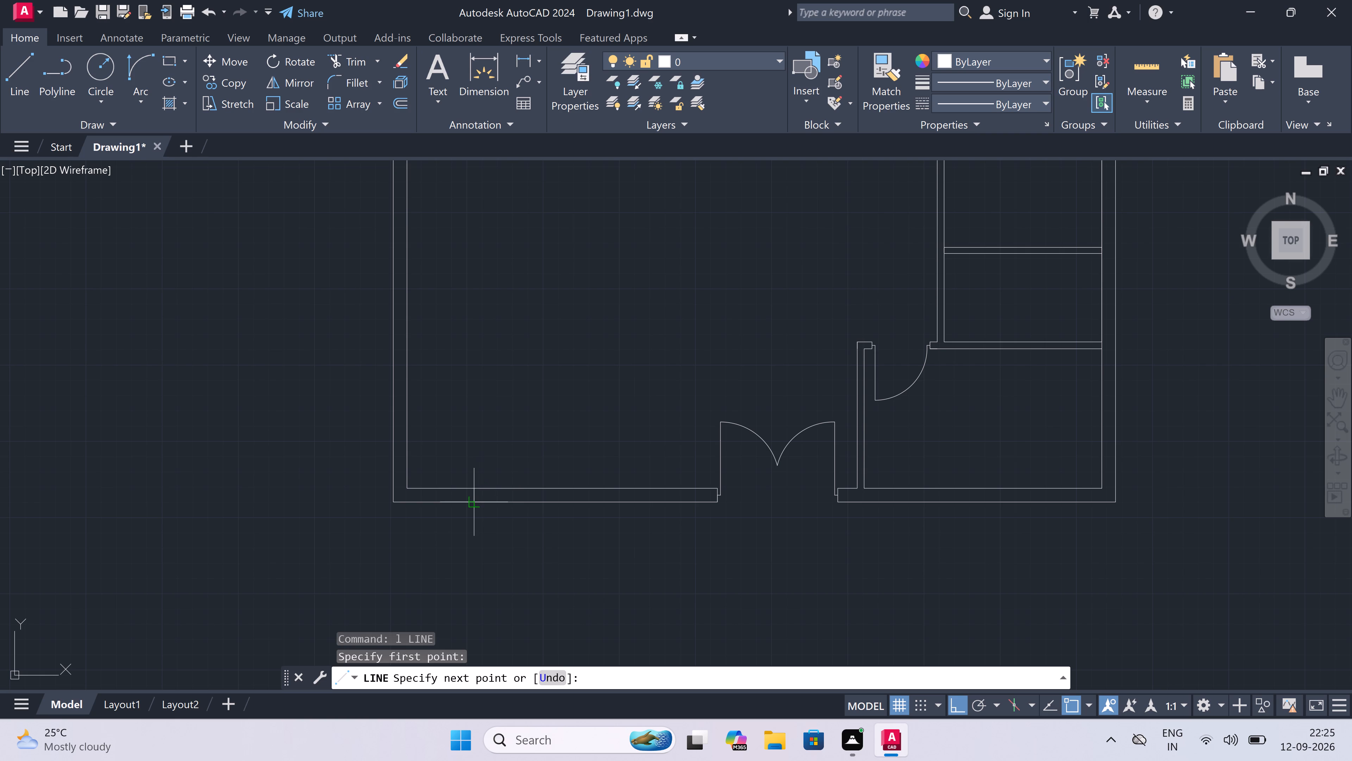
left_click(472, 506)
left_click_drag(473, 497, 483, 497)
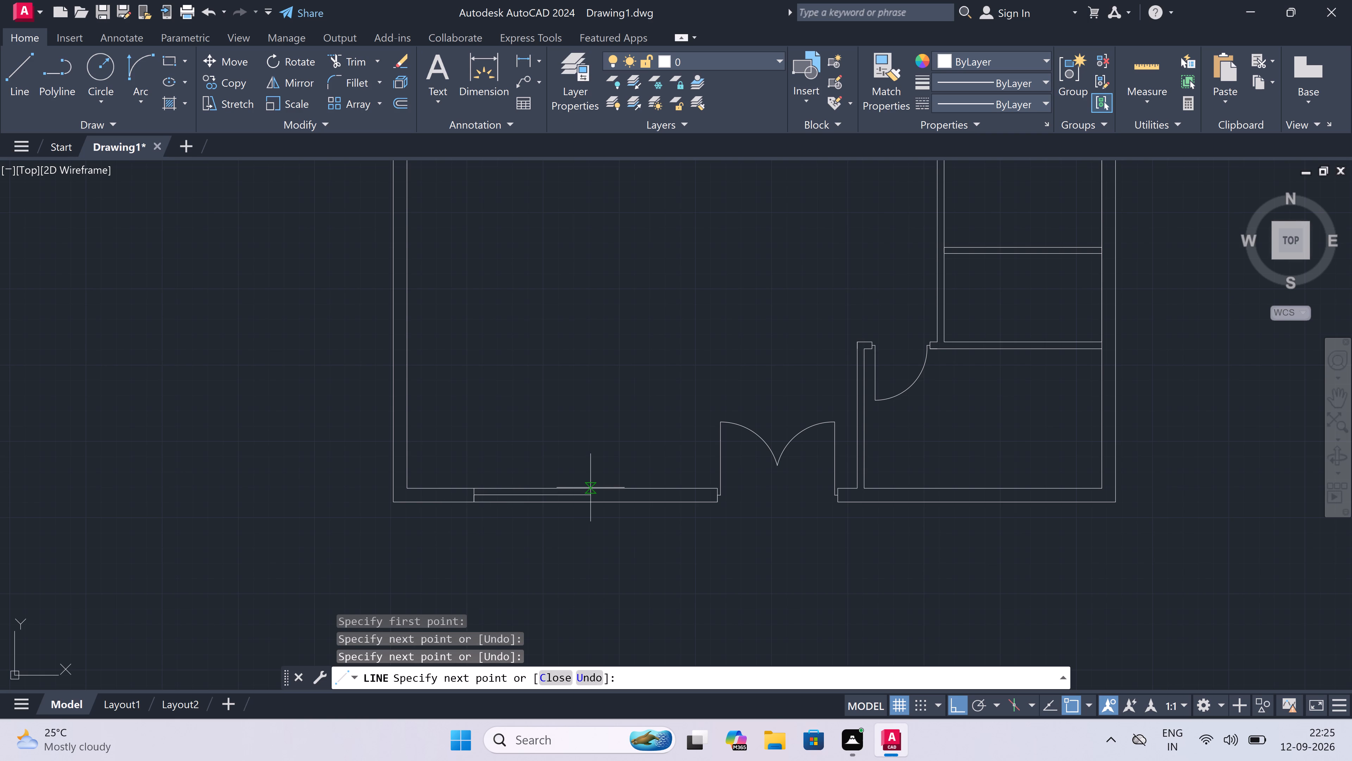
type("5'")
key("space")
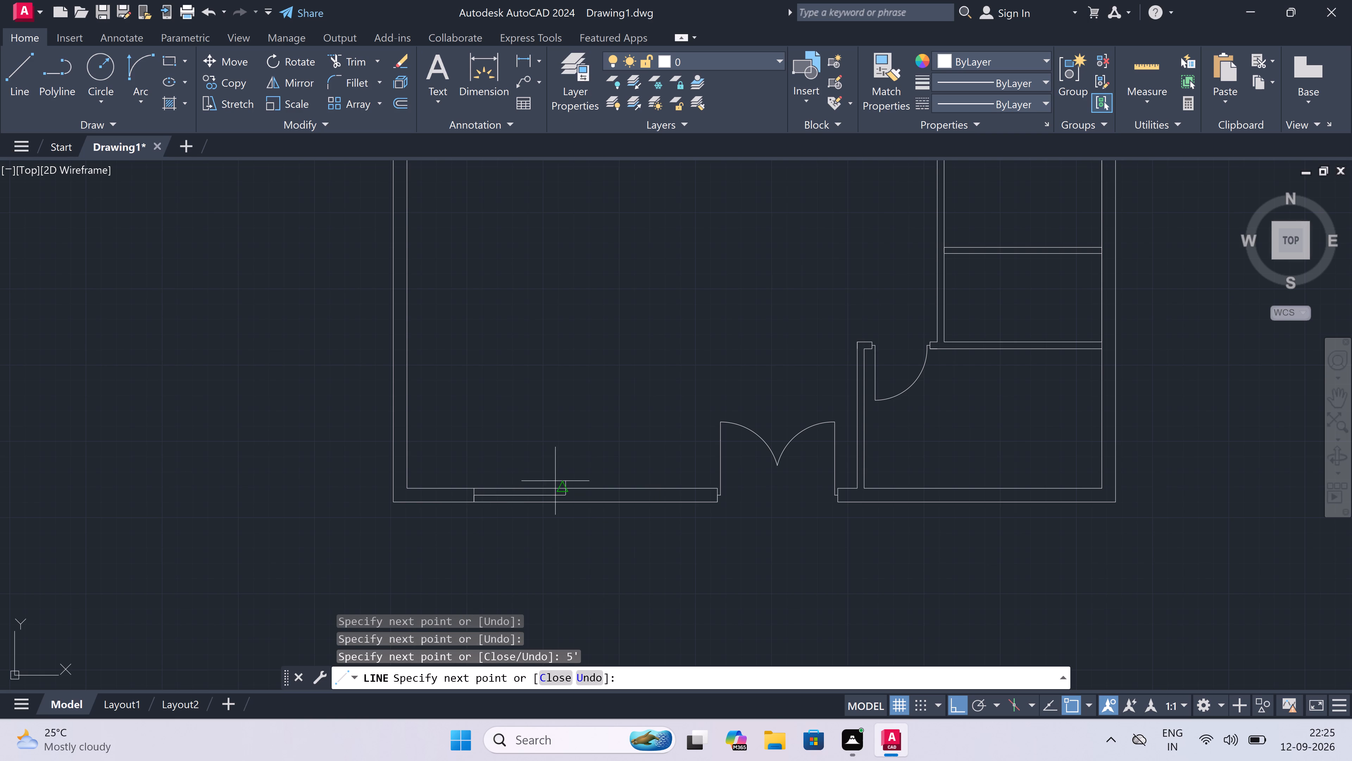
scroll(562, 490, "up", 2)
left_click(571, 485)
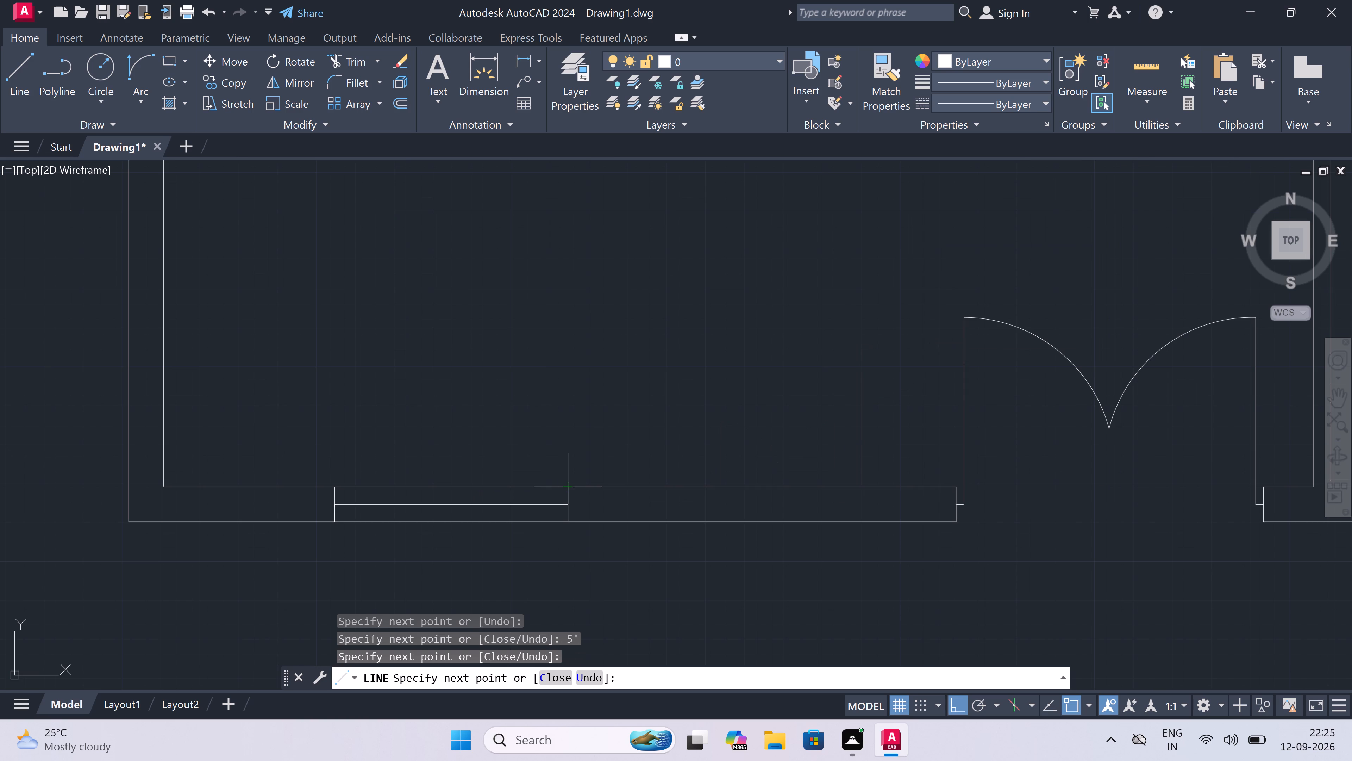
left_click(566, 519)
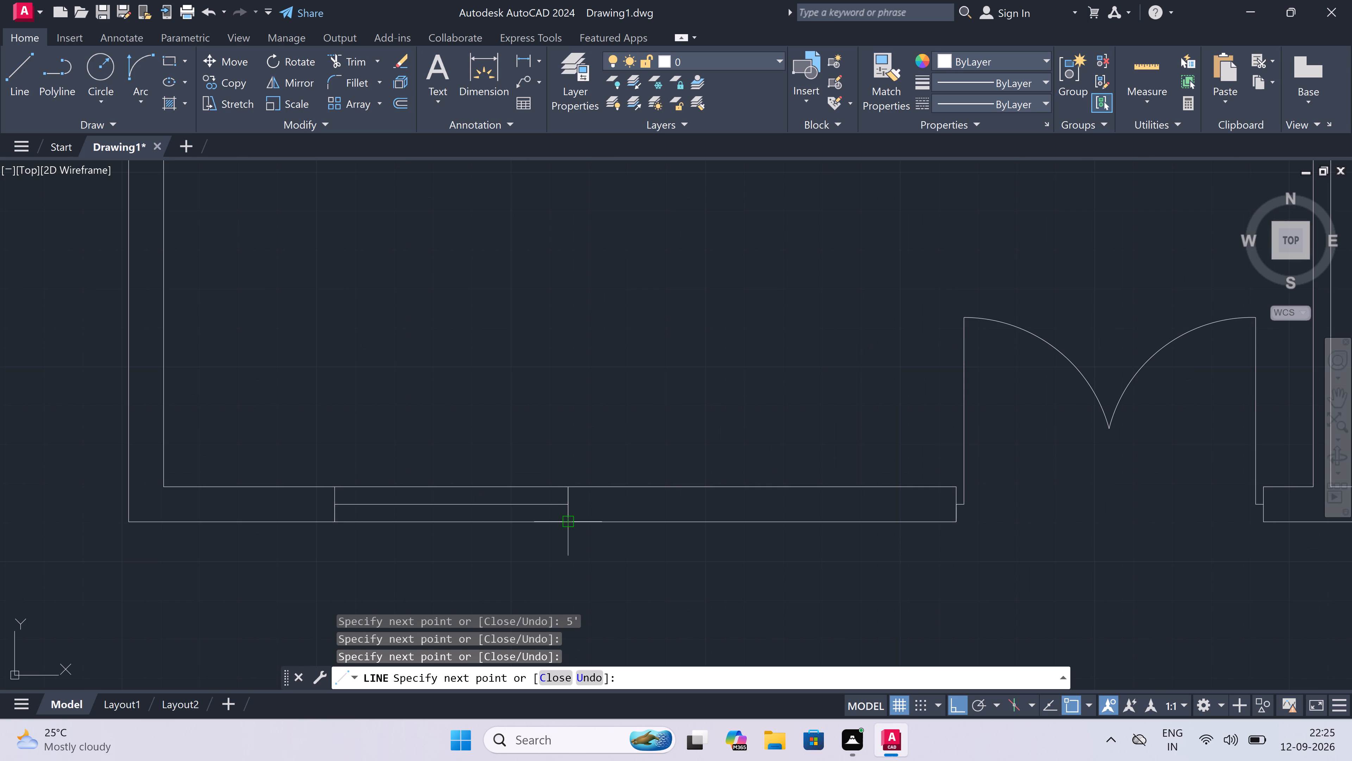
key("Escape")
Draw a 5' window with end lines and a centre line in the lower outer wall of the plan's lower-right room.
scroll(552, 516, "down", 3)
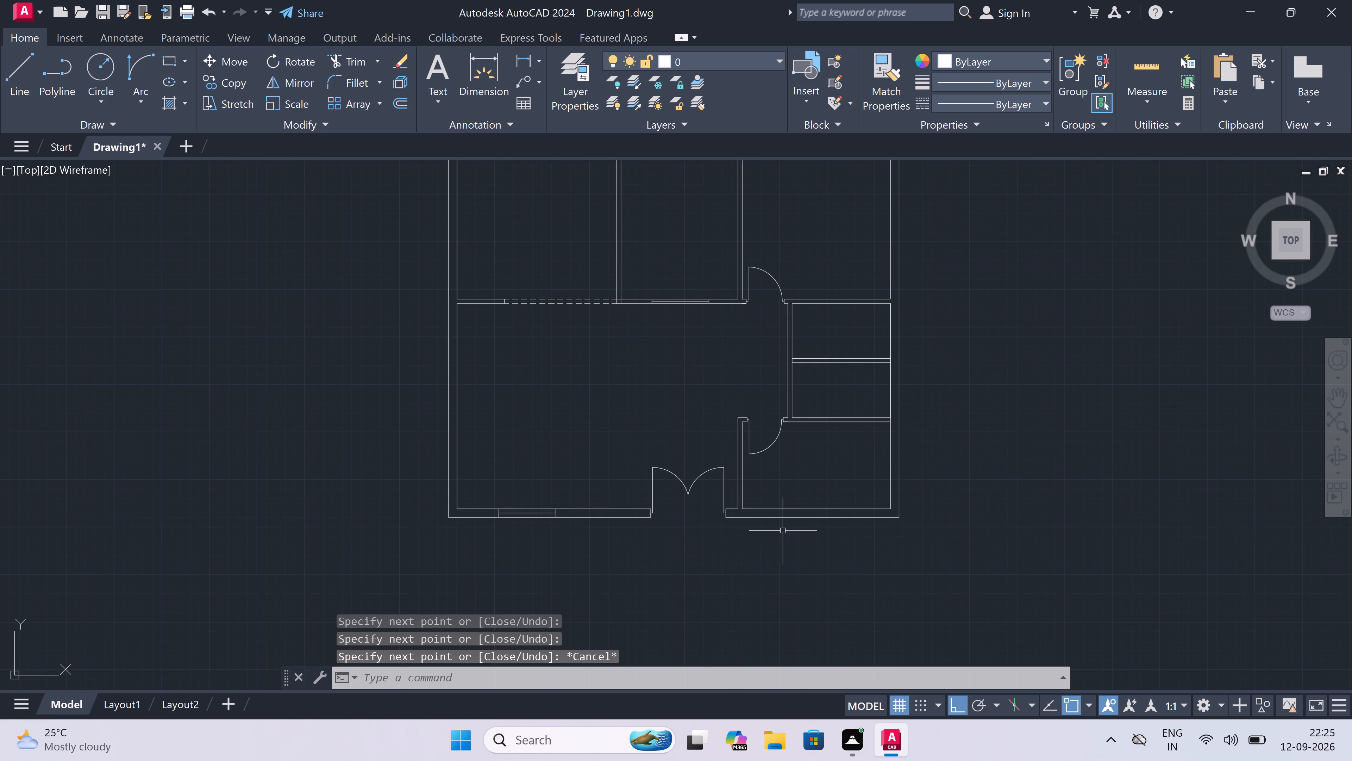
scroll(839, 533, "up", 3)
key("space")
scroll(664, 466, "down", 1)
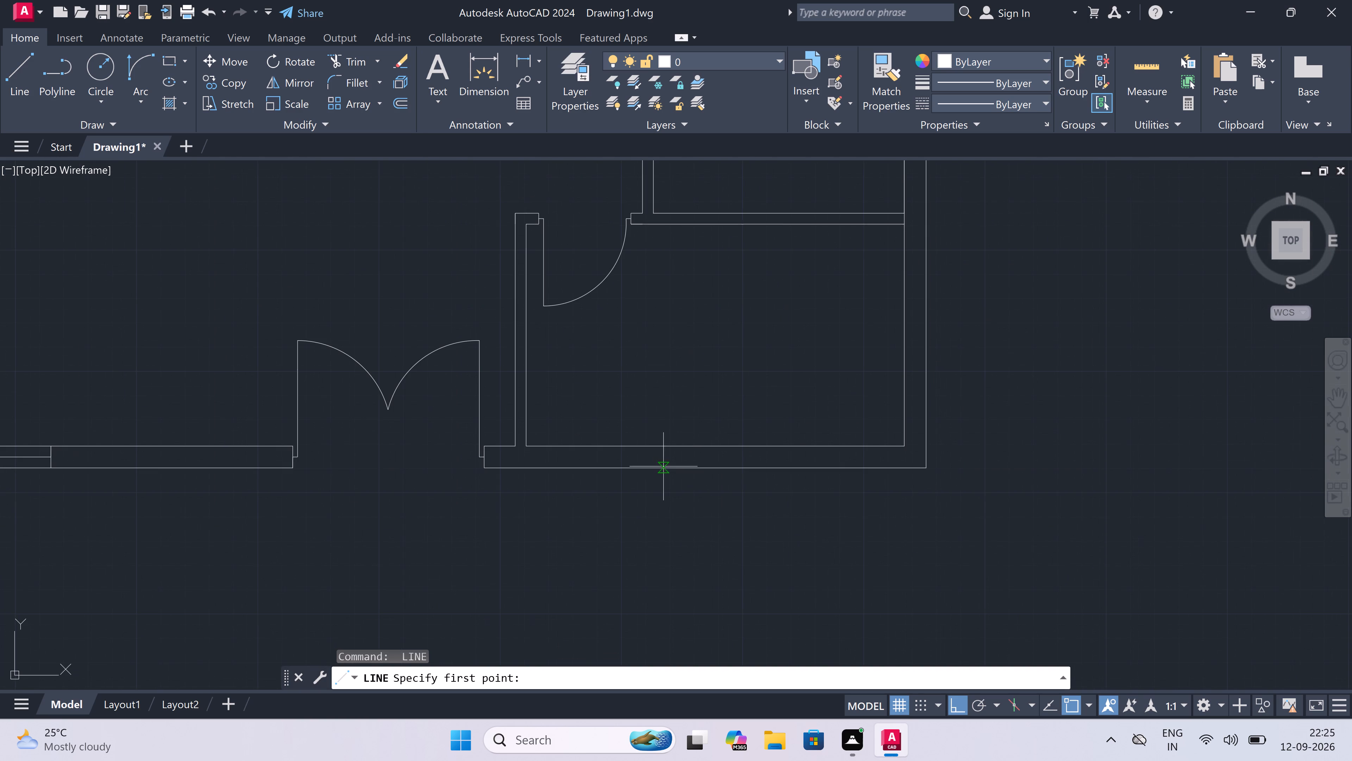
scroll(641, 451, "down", 1)
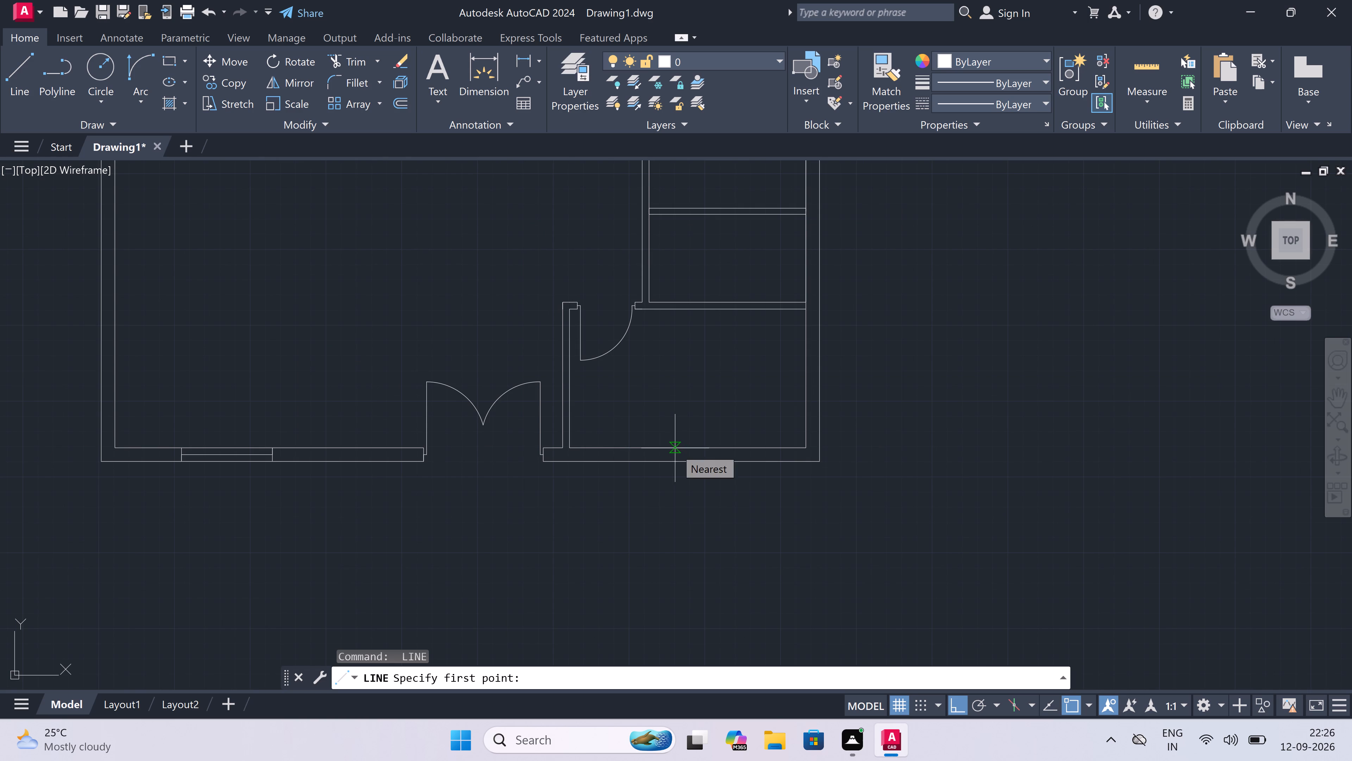
left_click_drag(675, 447, 678, 459)
scroll(671, 460, "up", 2)
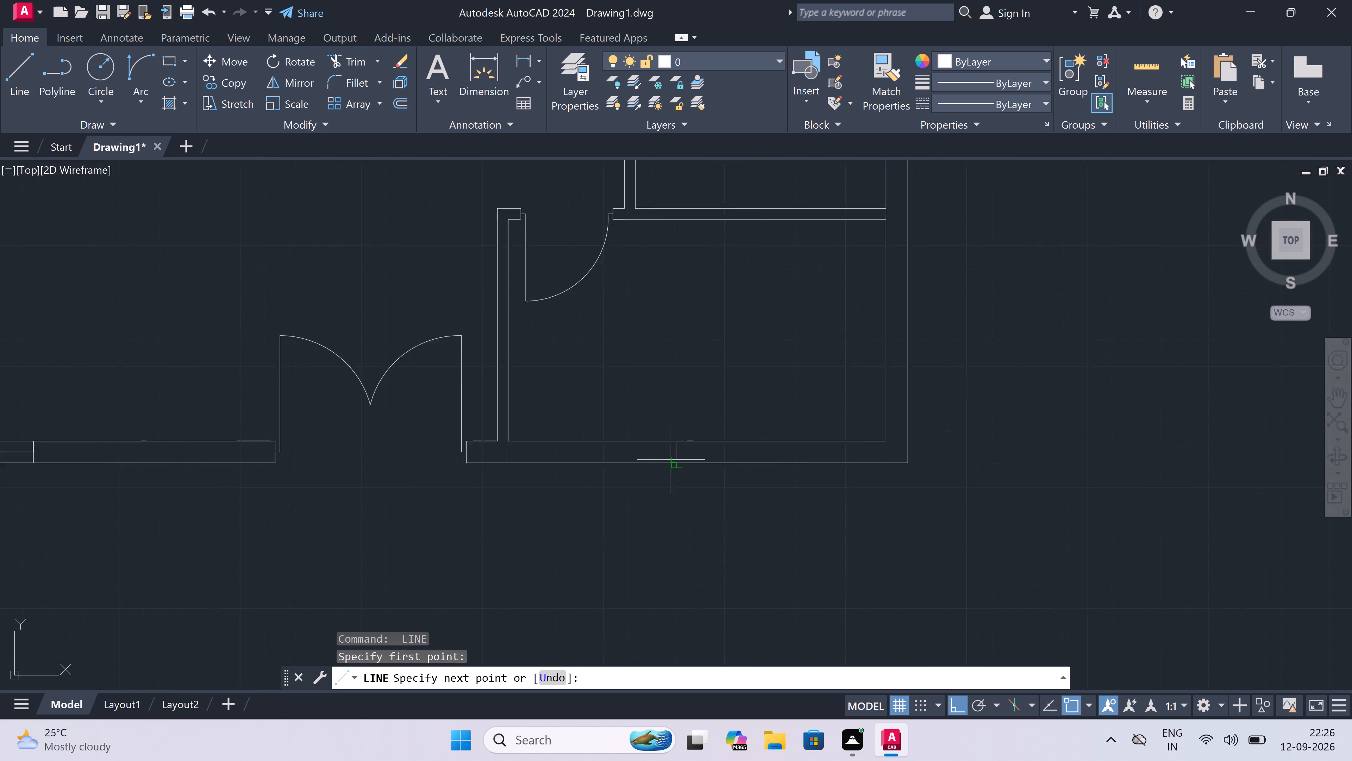
left_click(678, 464)
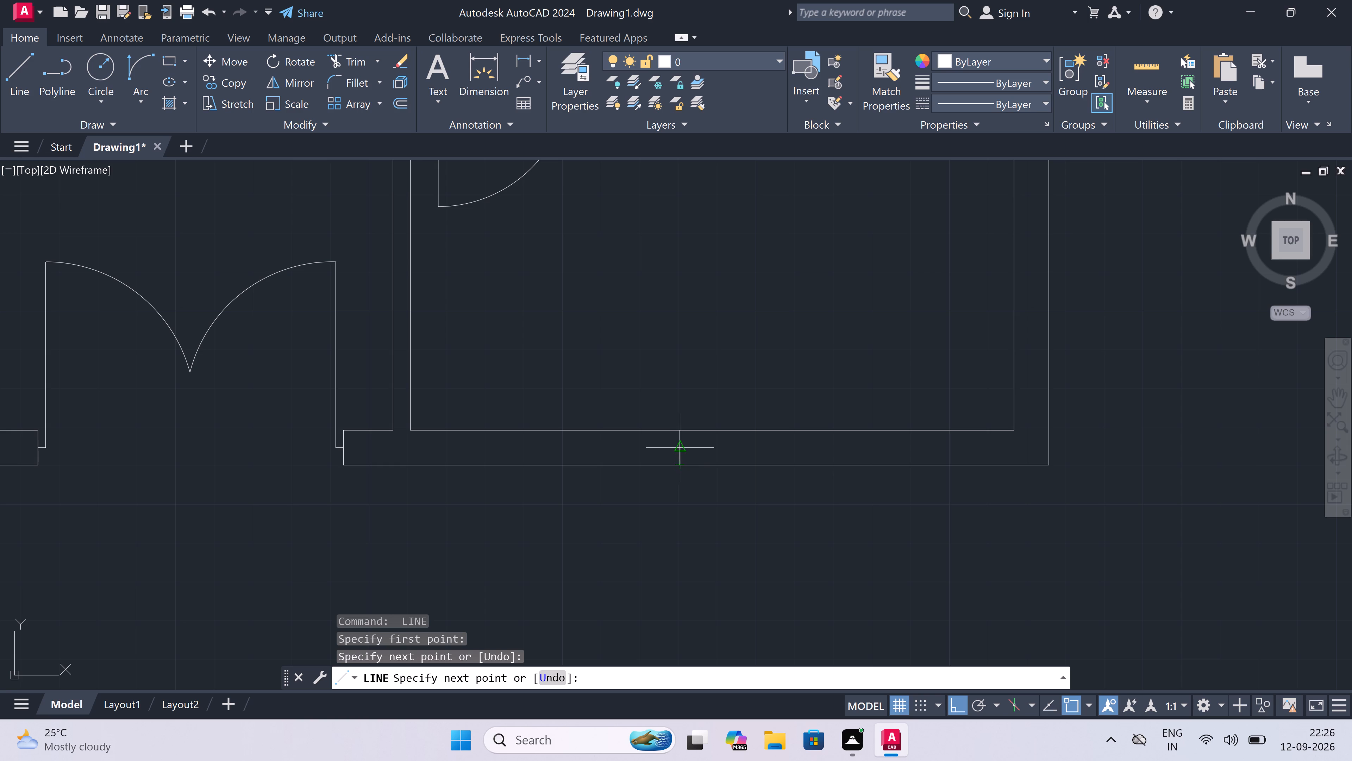
left_click_drag(679, 443, 701, 445)
key("5")
key("apostrophe")
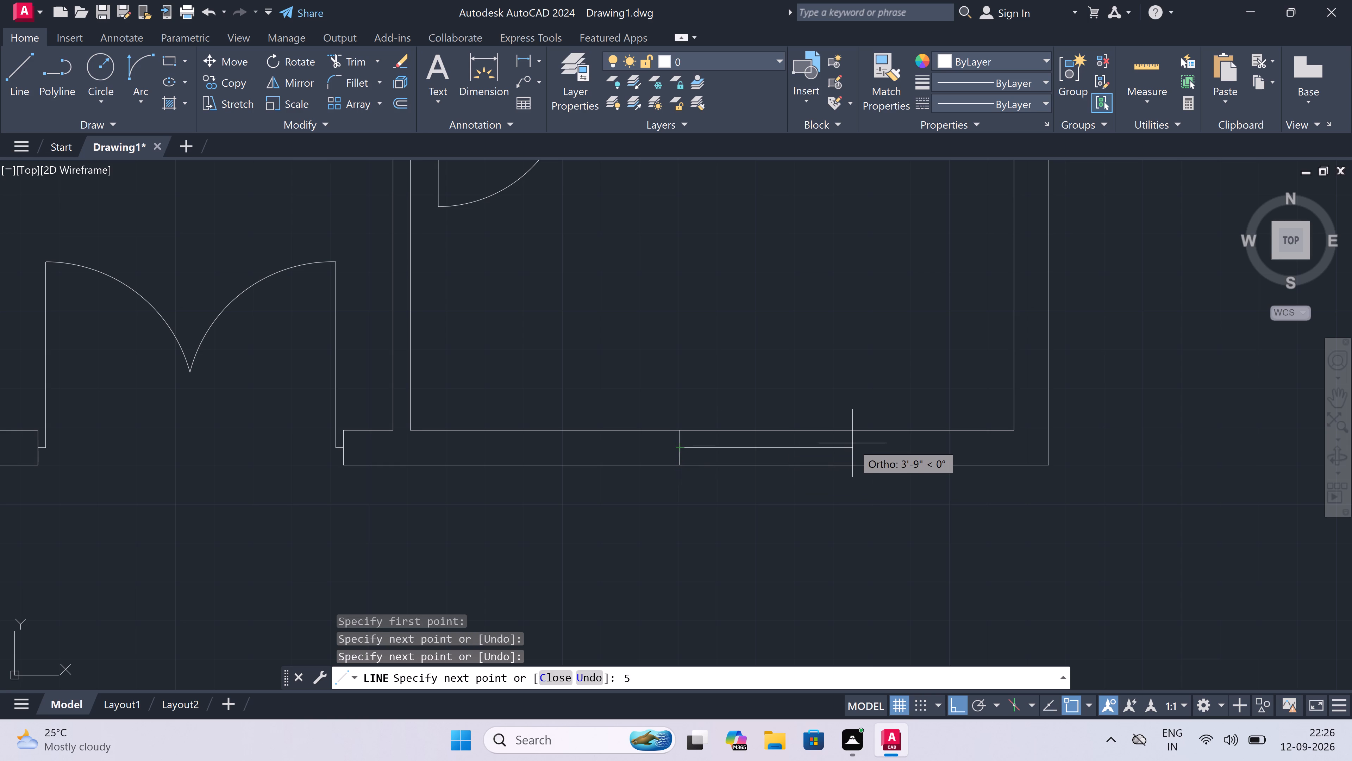
key("space")
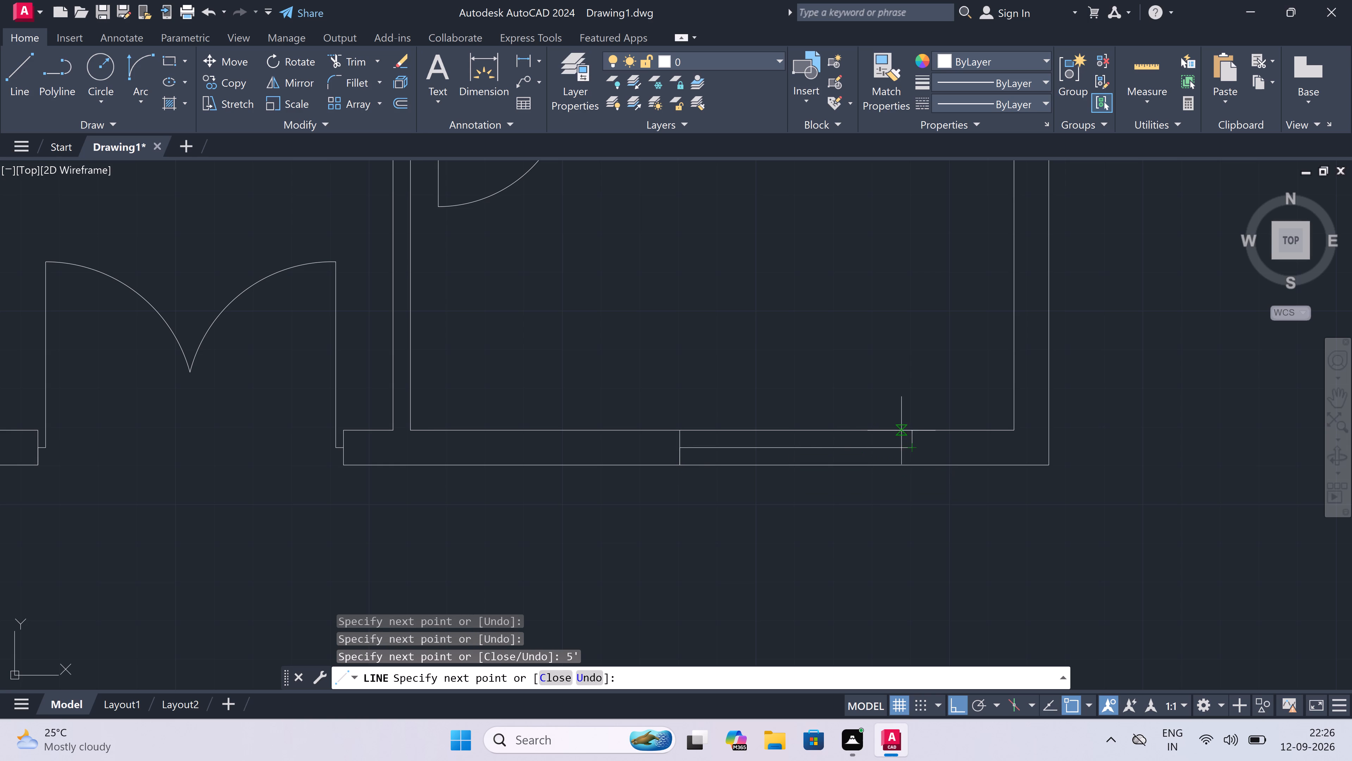
left_click_drag(909, 429, 910, 434)
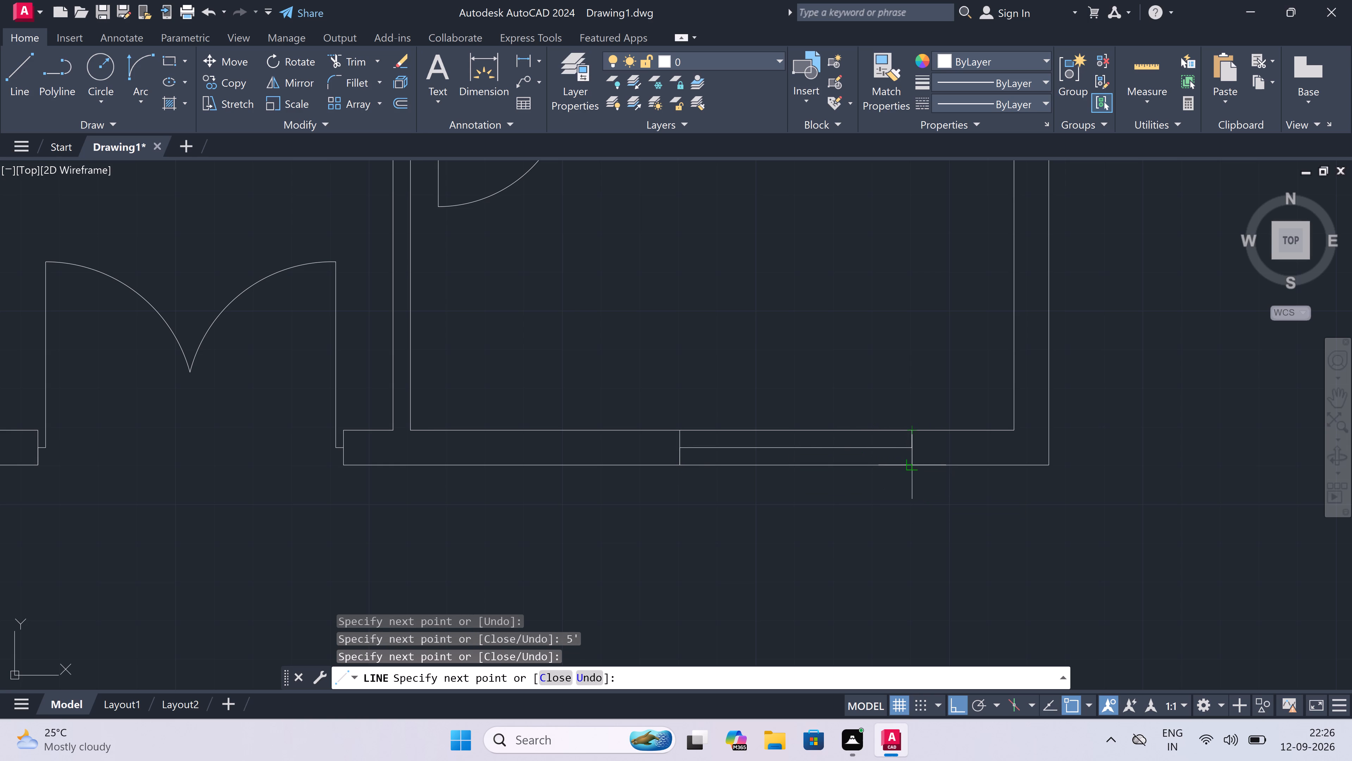
left_click(909, 462)
key("Escape")
Draw a 5' window with end lines and a centre line in the left outer wall, below the dashed-opening partition.
scroll(824, 472, "down", 4)
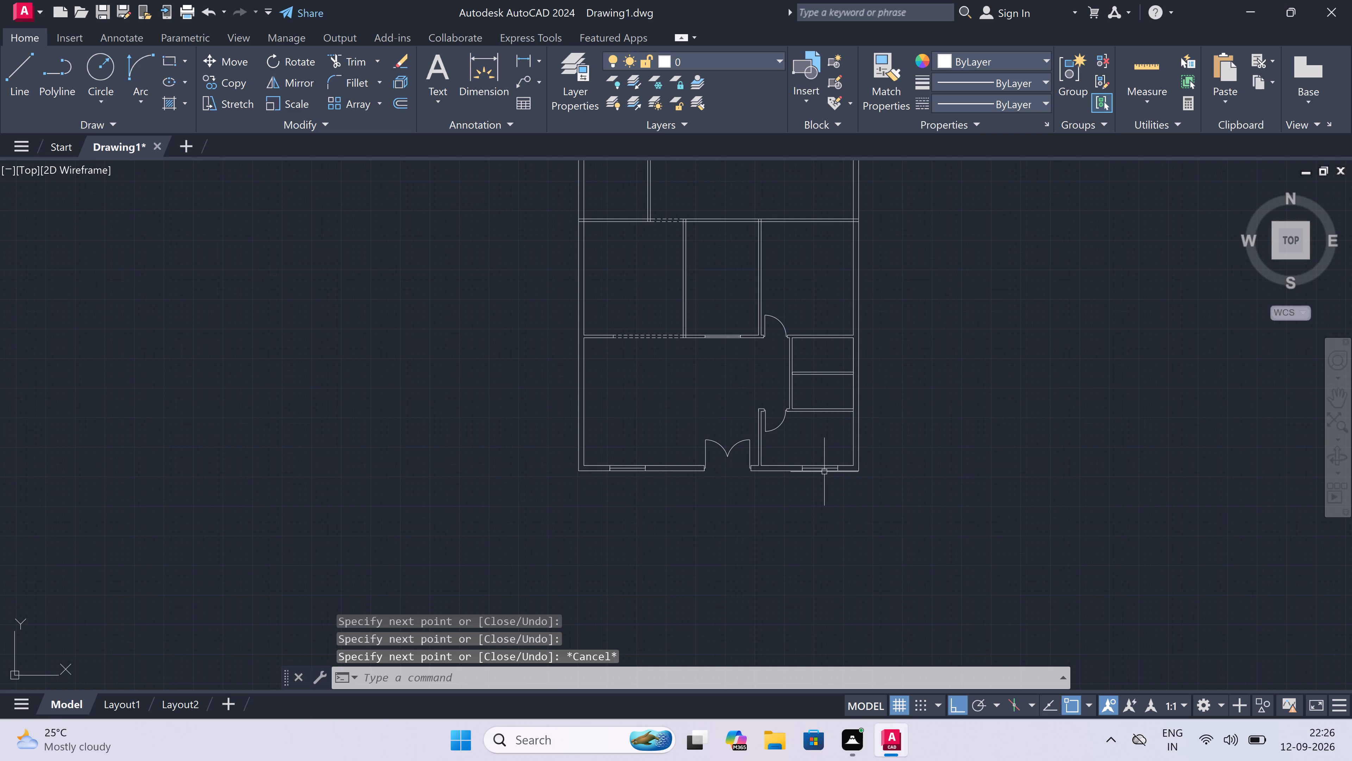
scroll(824, 472, "down", 1)
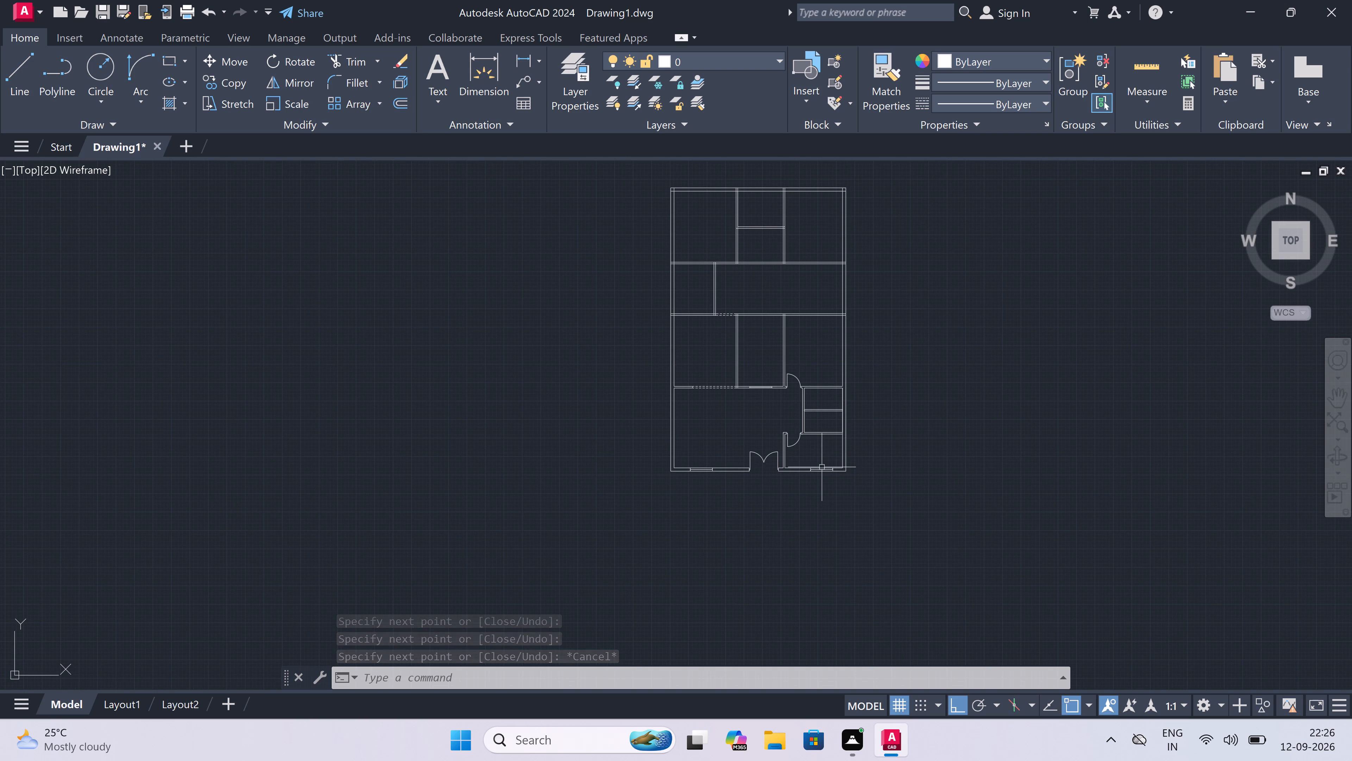
scroll(658, 421, "up", 3)
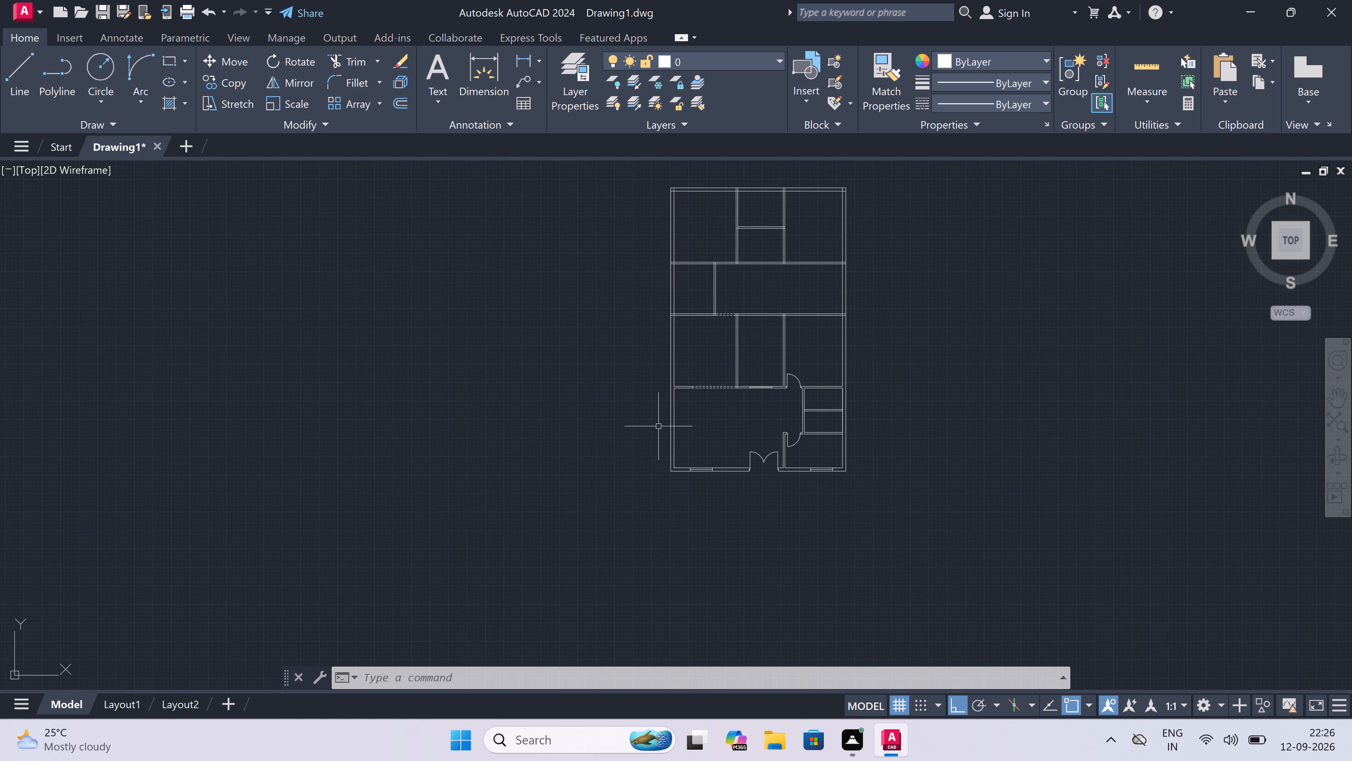
key("space")
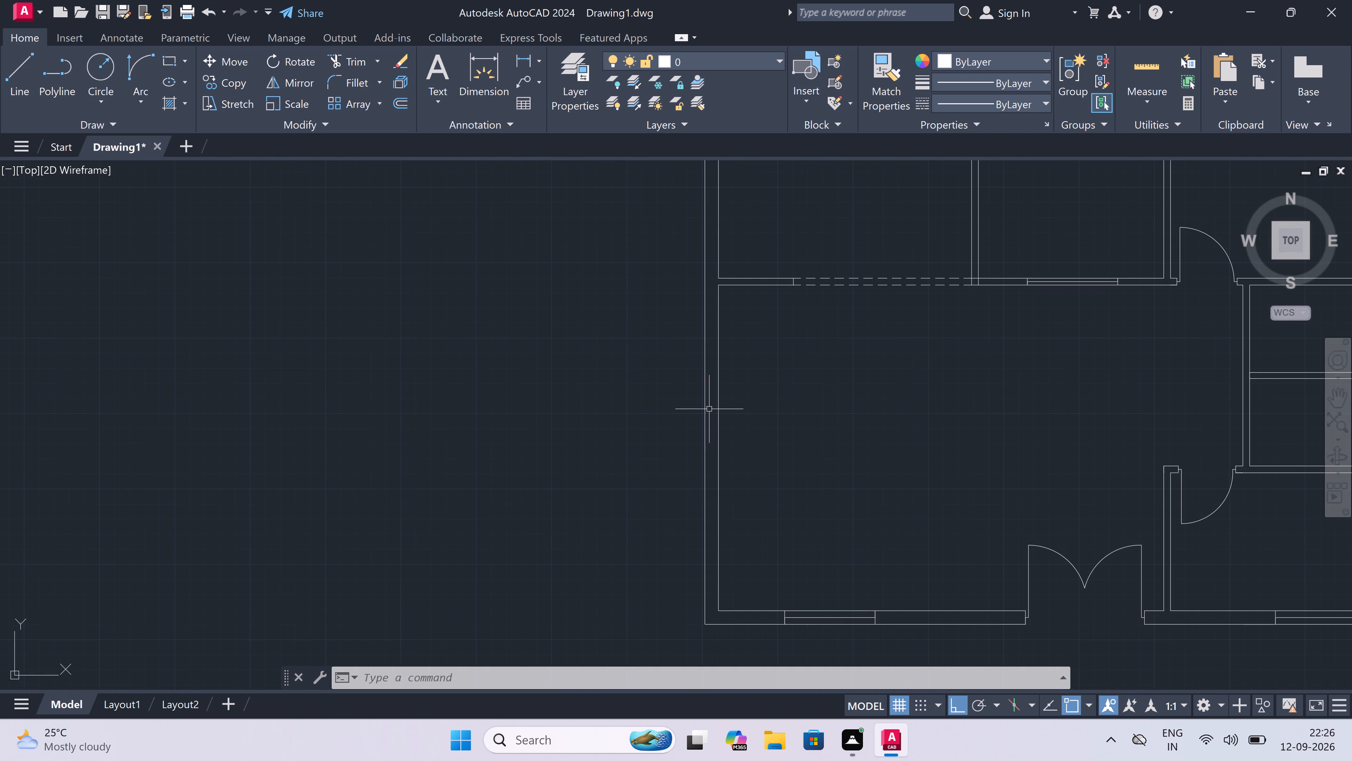
left_click(702, 394)
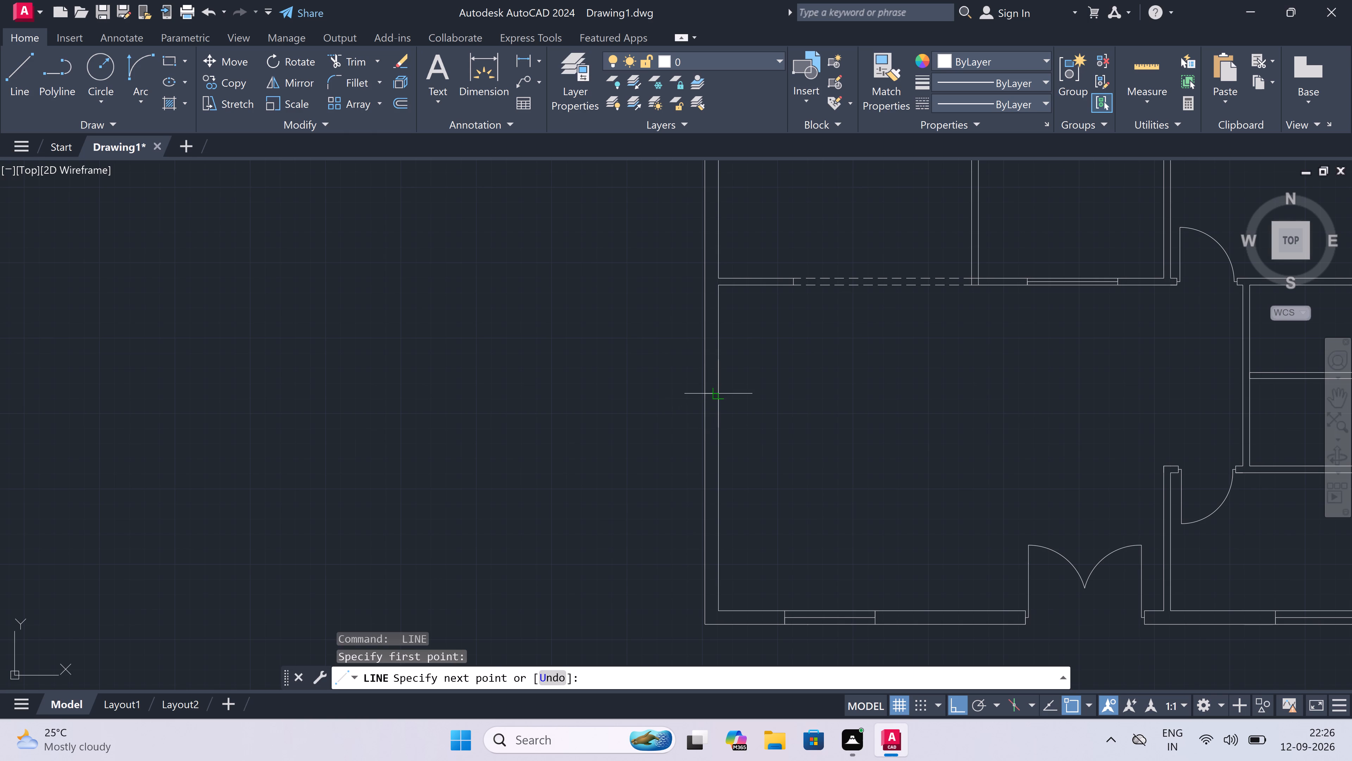
left_click(722, 389)
left_click_drag(713, 395, 719, 458)
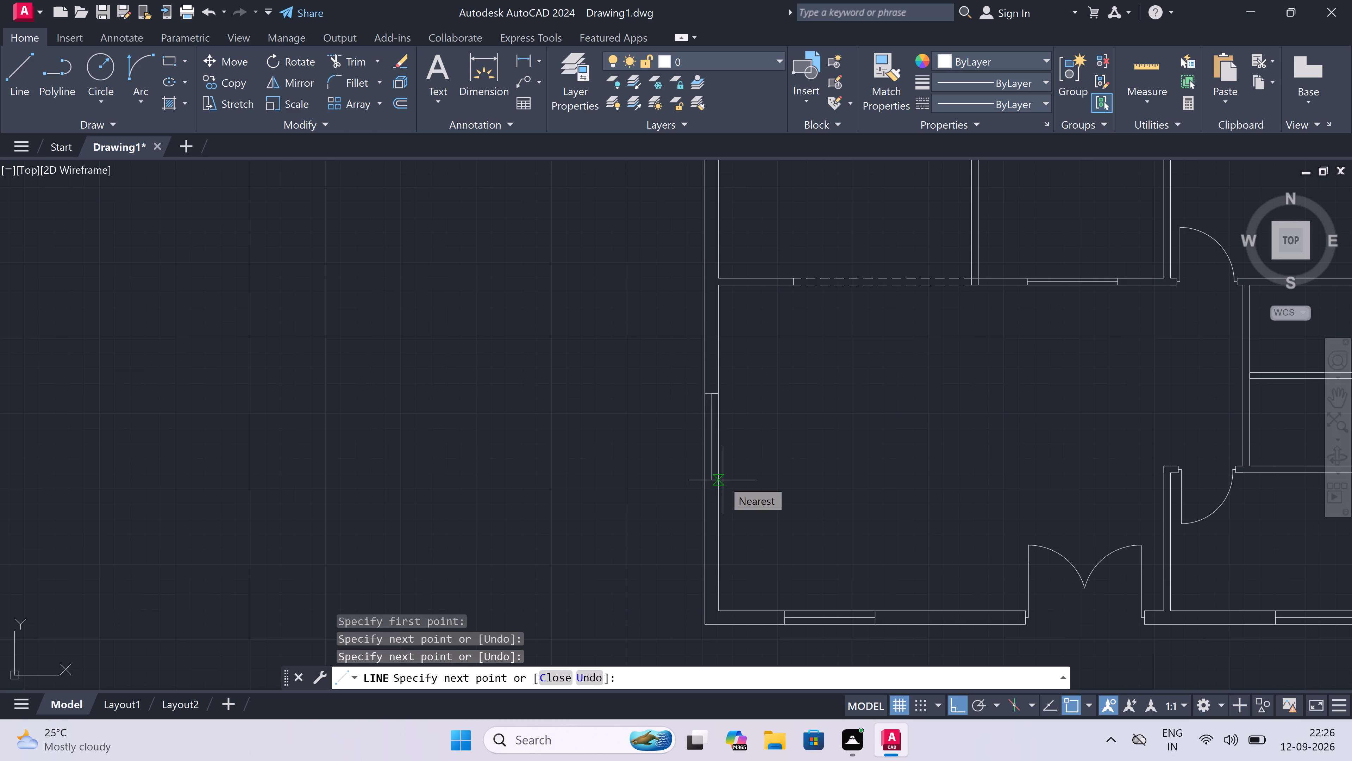
key("5")
type("'")
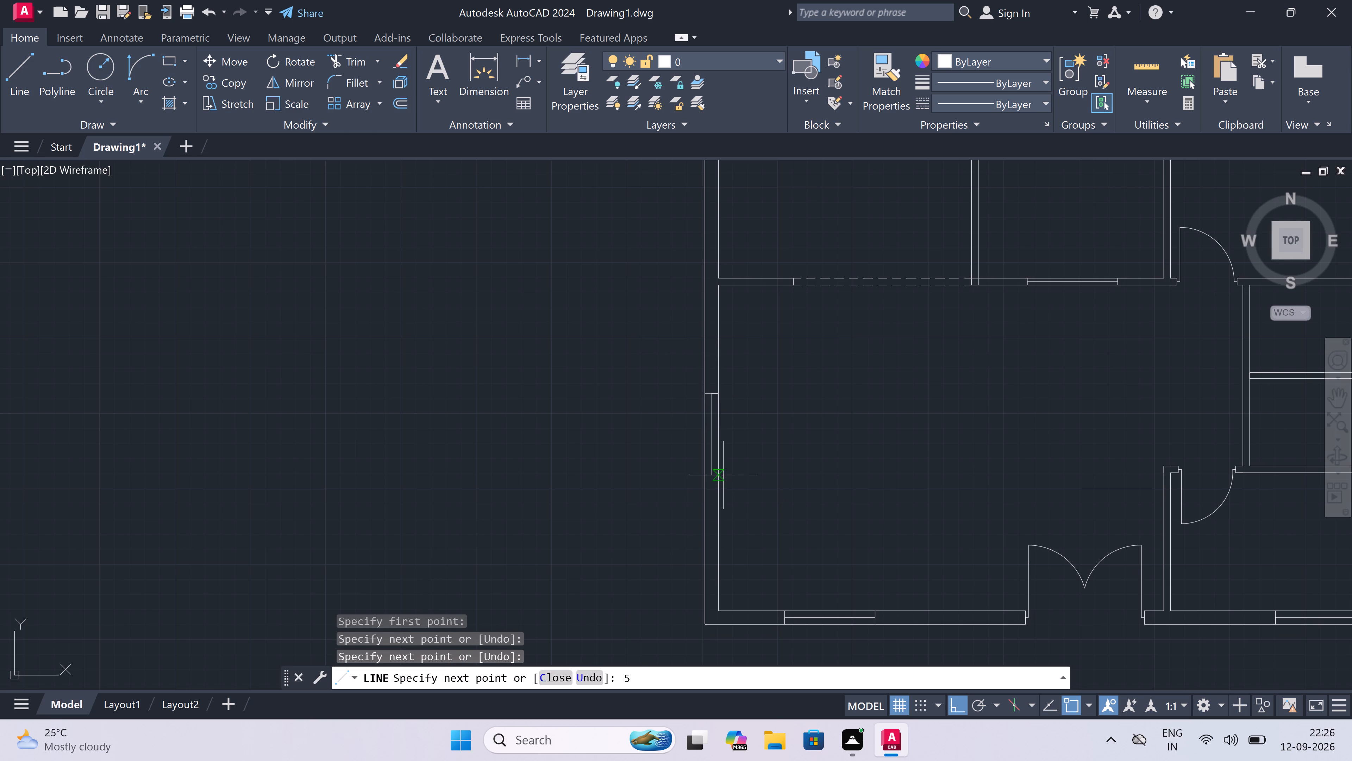
key("space")
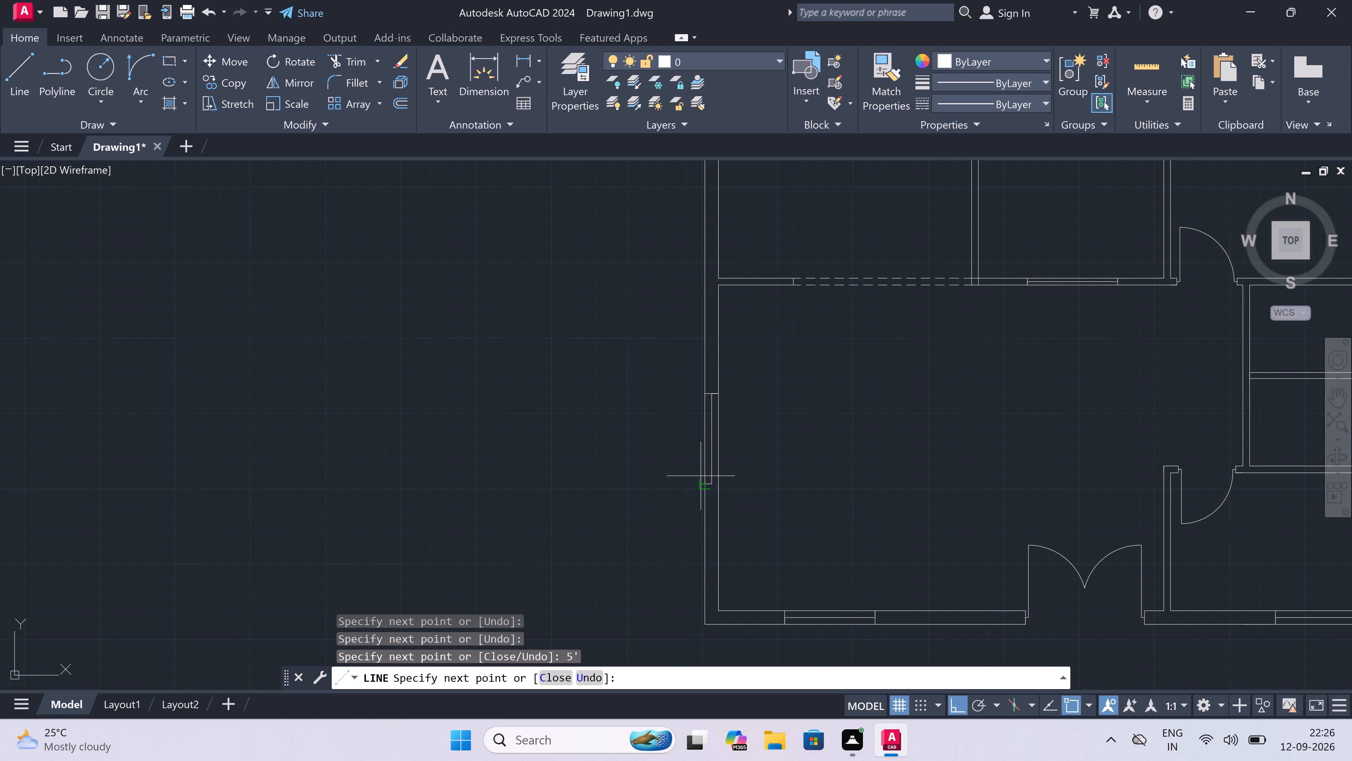
left_click(703, 481)
left_click(724, 484)
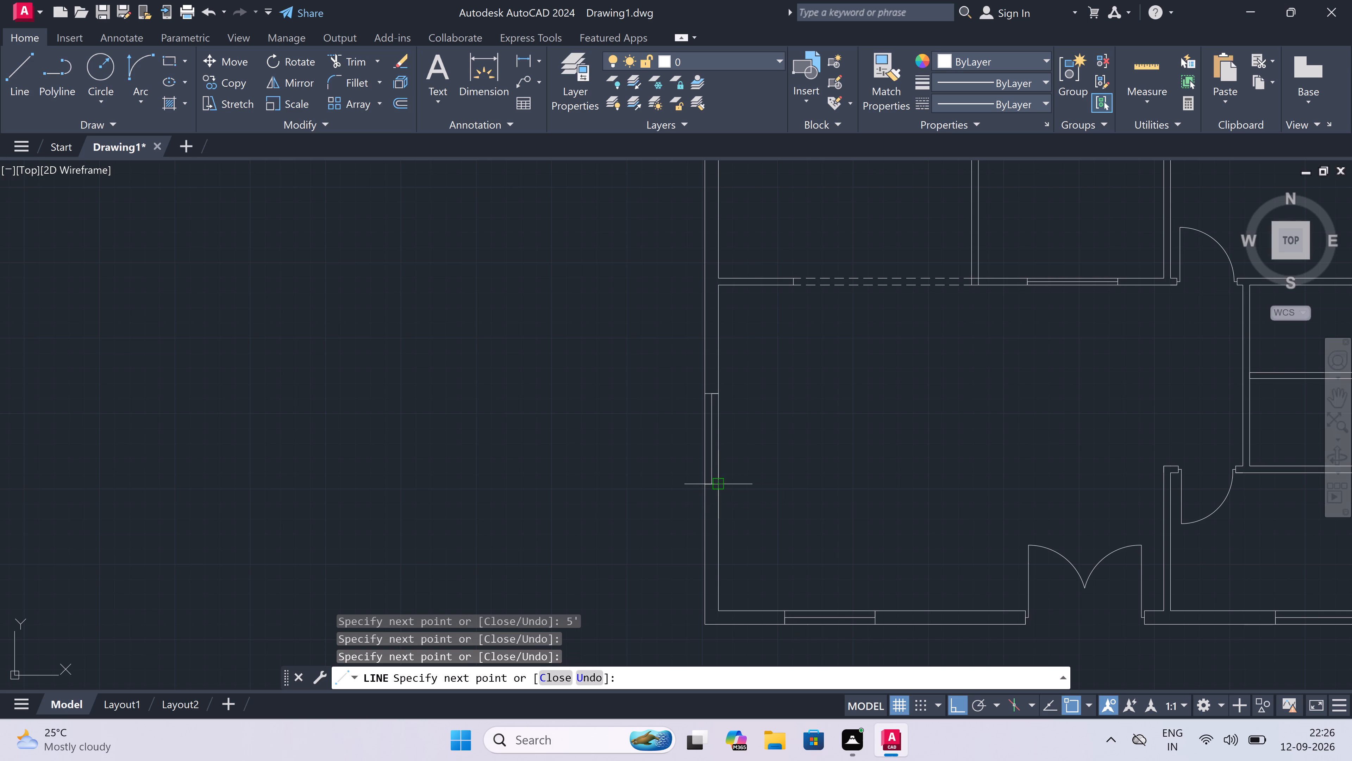
key("Escape")
Draw a 5' window with end lines and a centre line in the right outer wall, spanning the partition between the two small rooms.
scroll(669, 496, "down", 4)
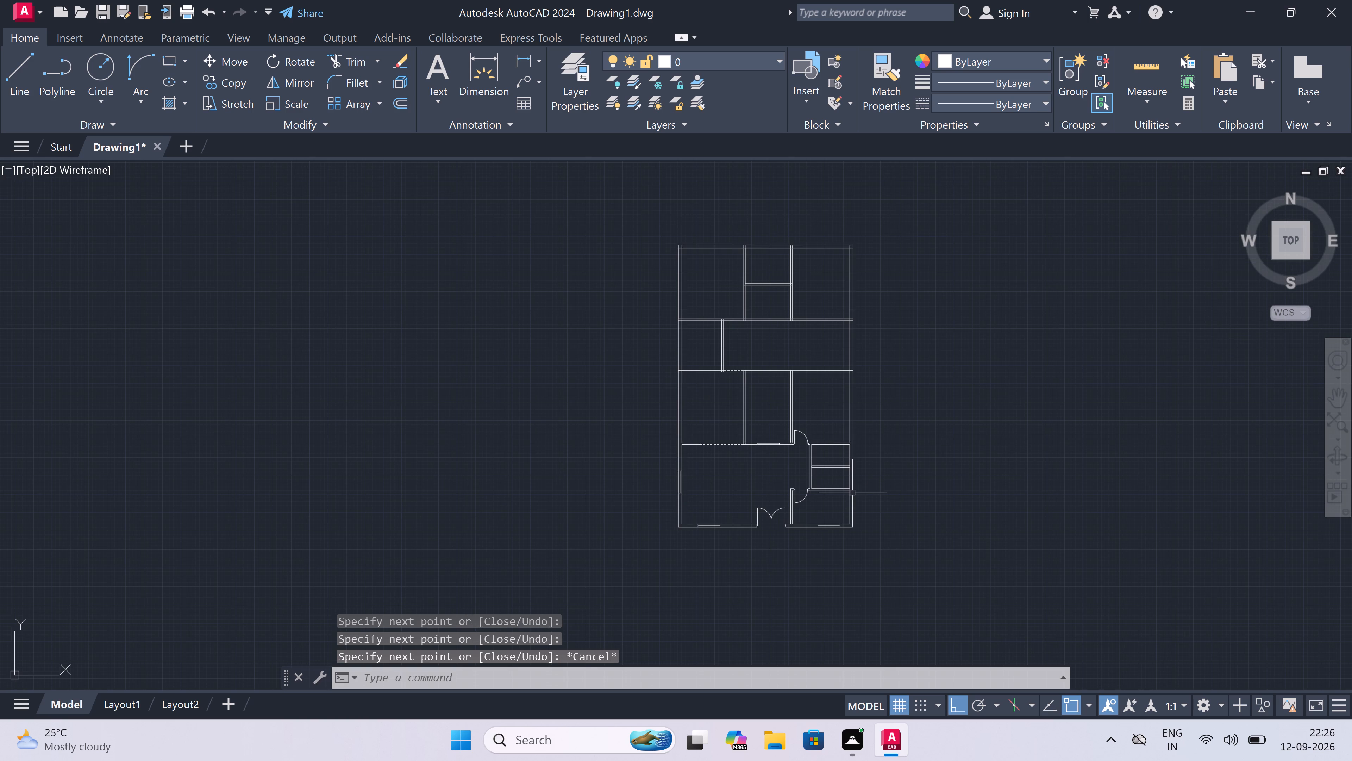
scroll(881, 481, "up", 4)
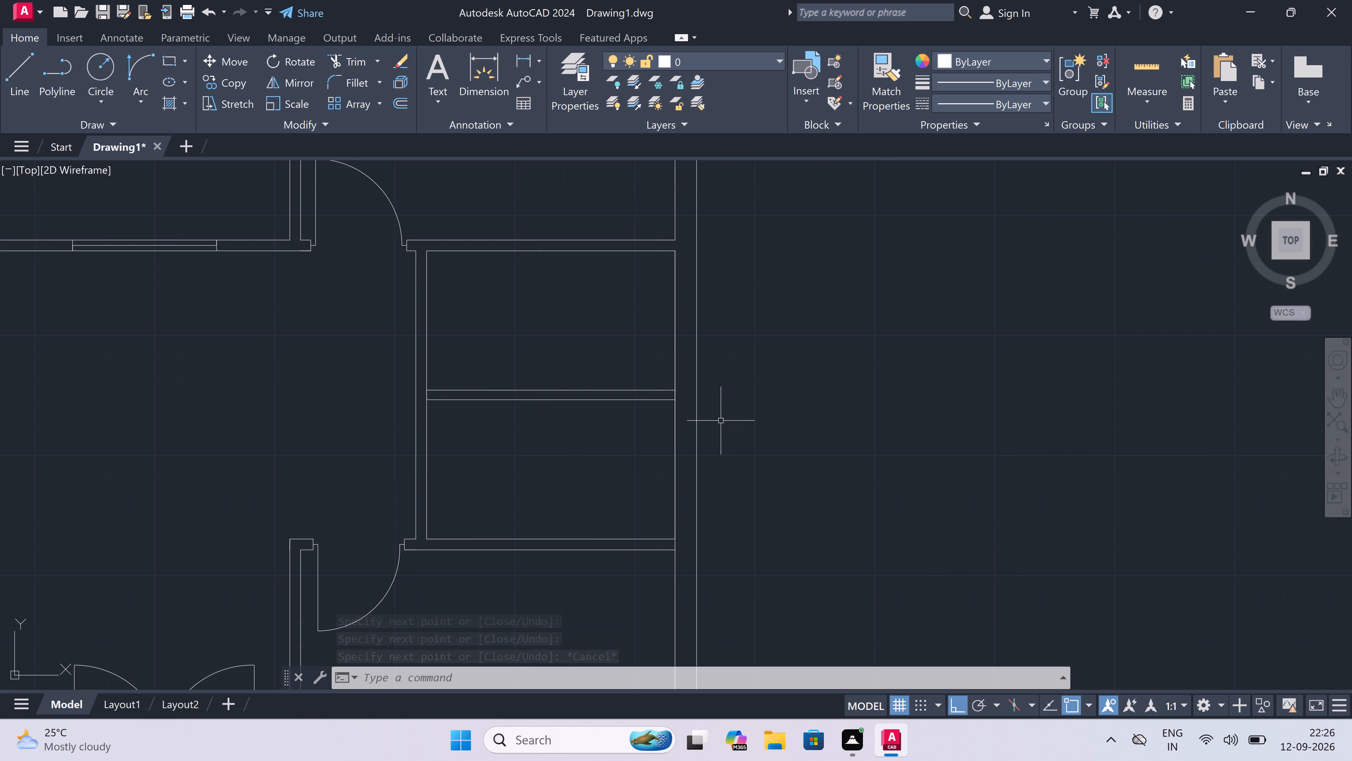
key("space")
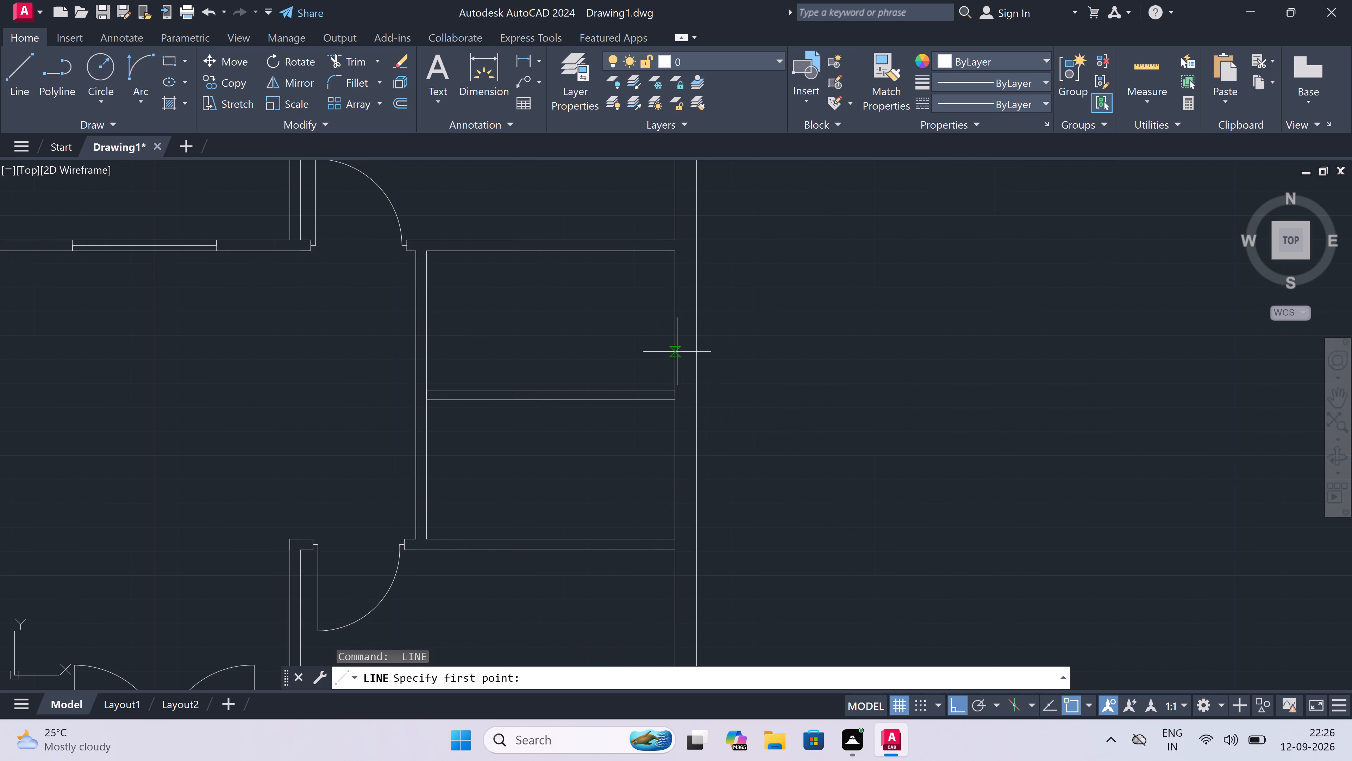
left_click(674, 339)
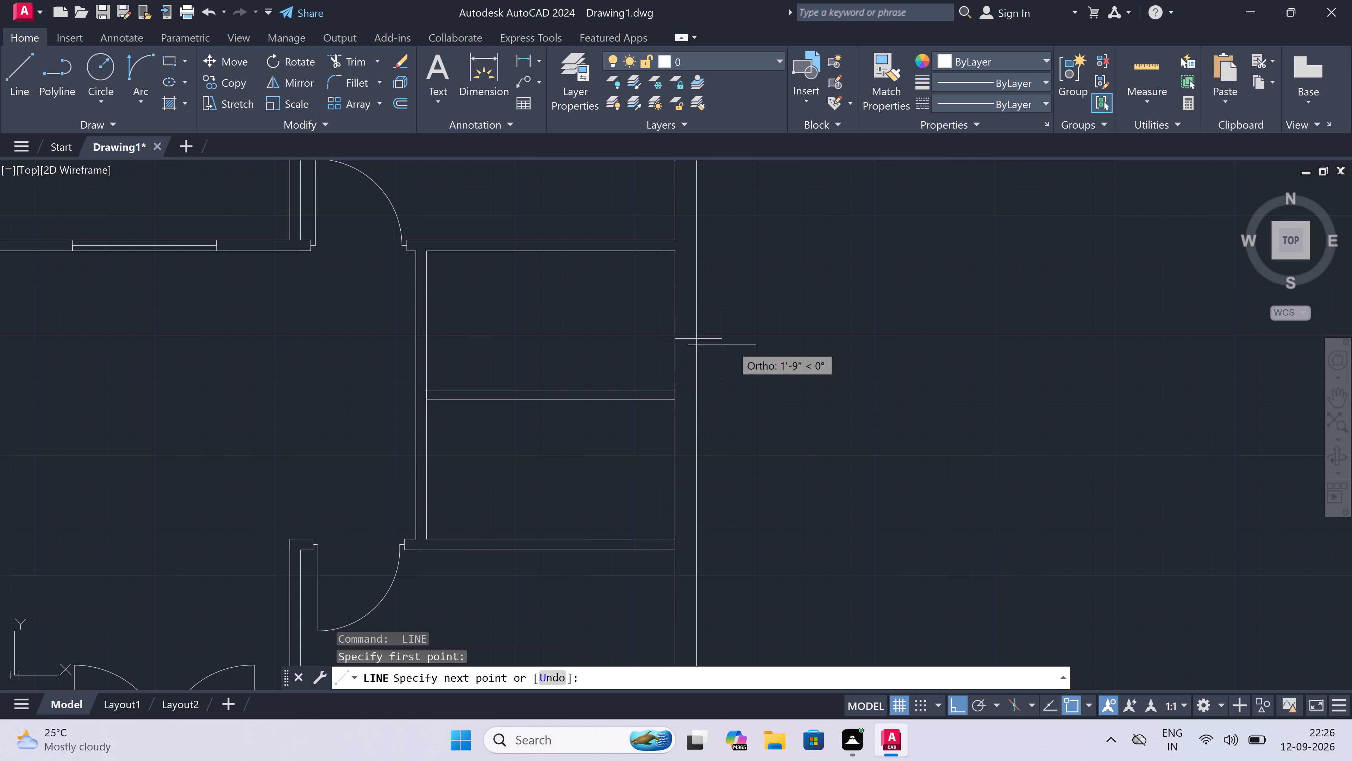
left_click(700, 344)
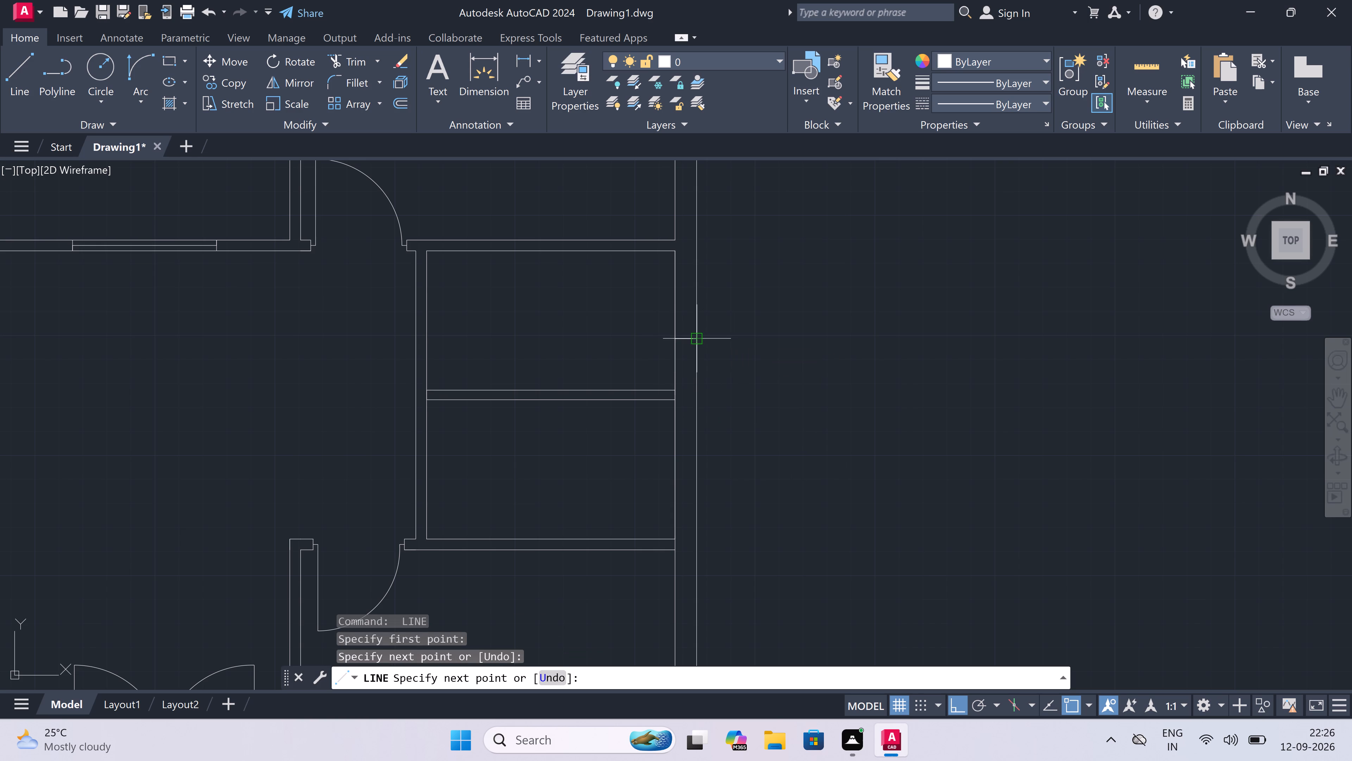
left_click_drag(681, 344, 682, 372)
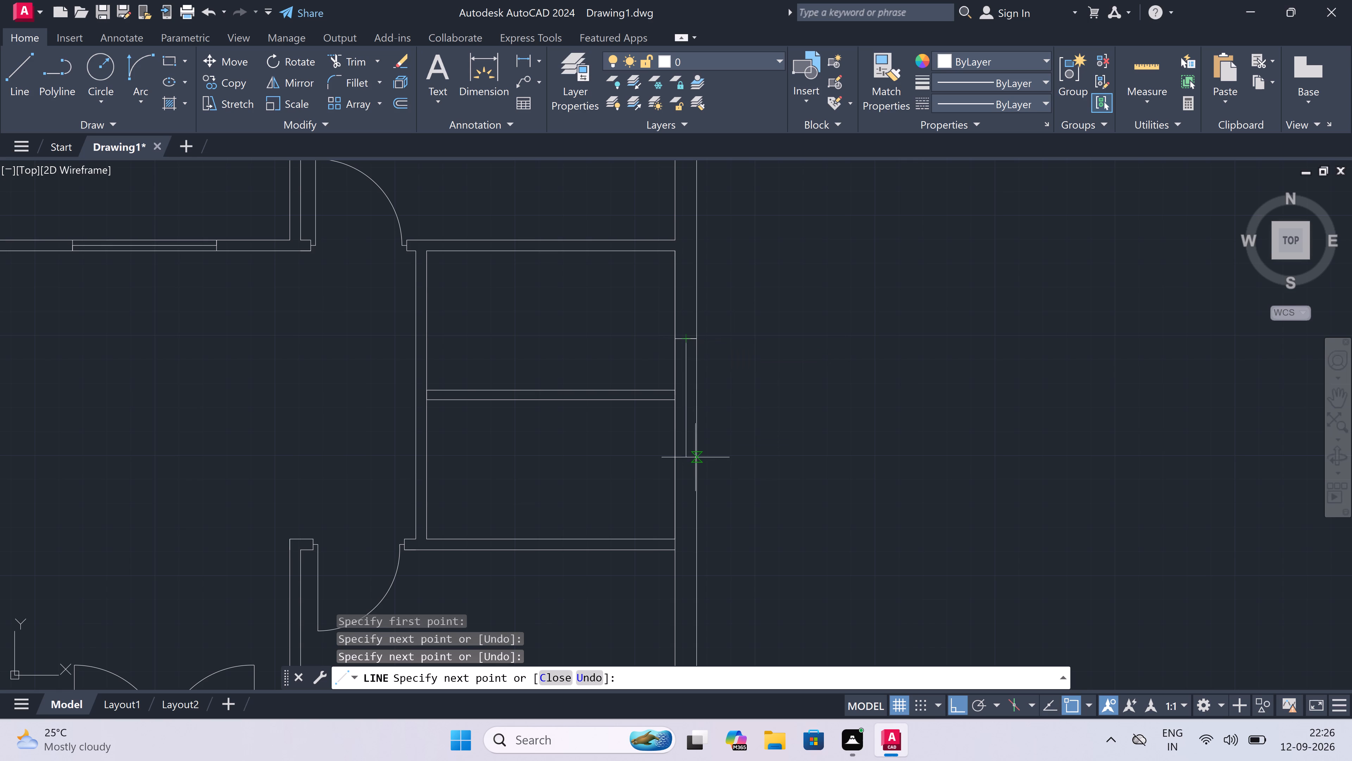
key("5")
key("apostrophe")
key("space")
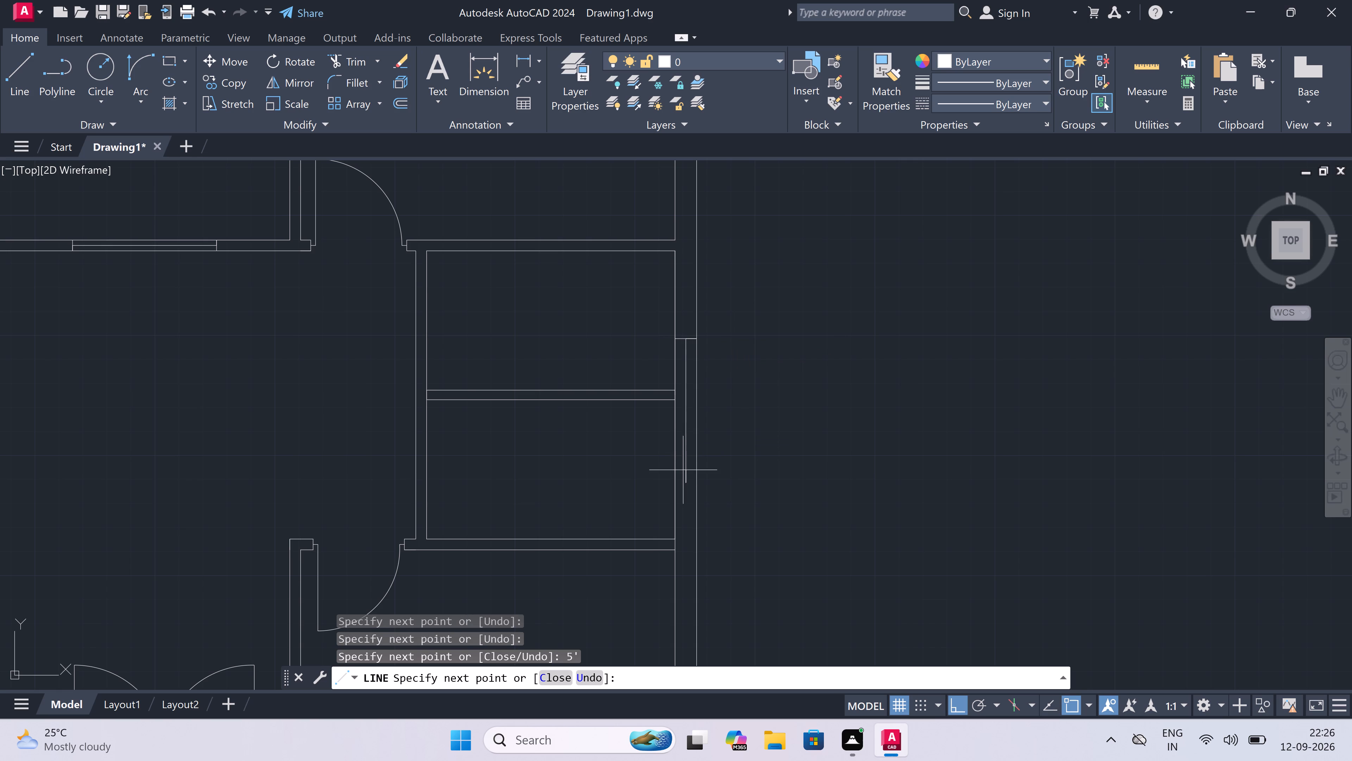
left_click(676, 480)
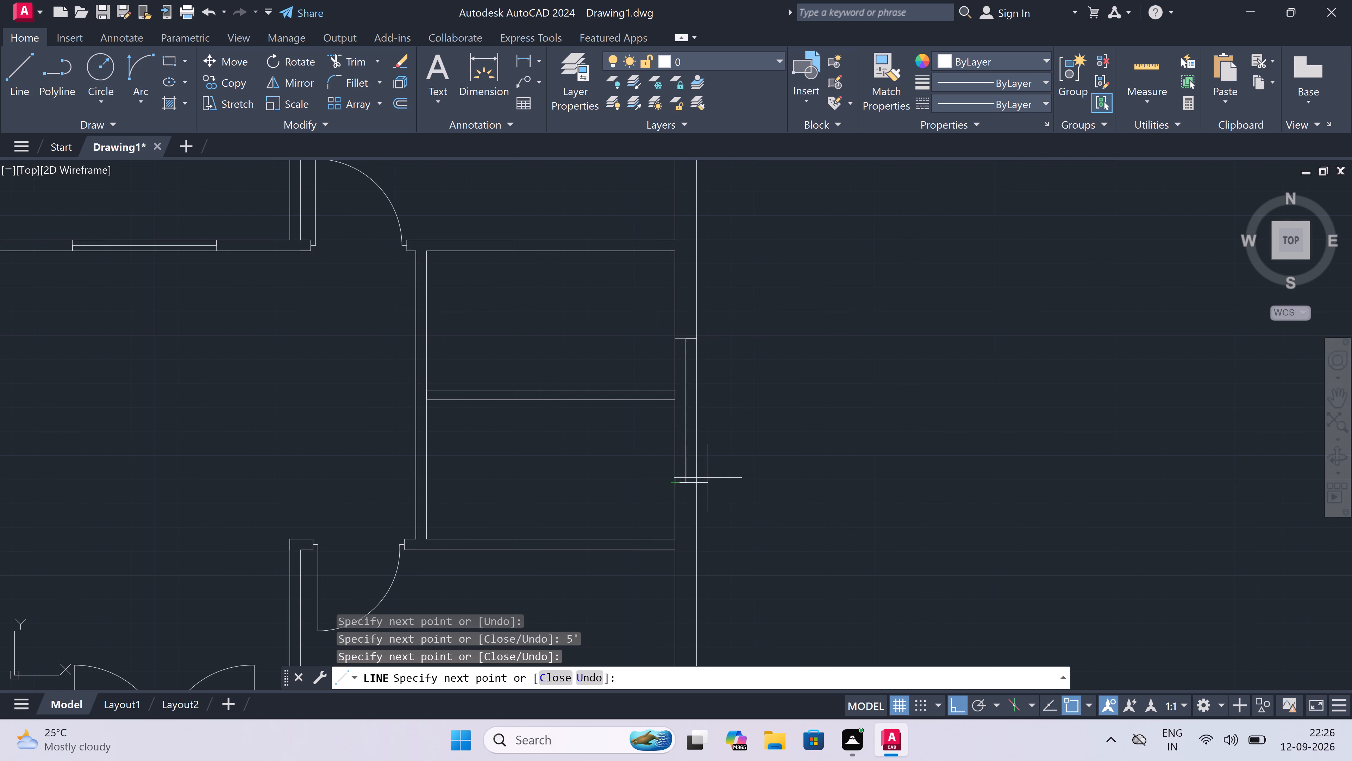
left_click(698, 484)
key("Escape")
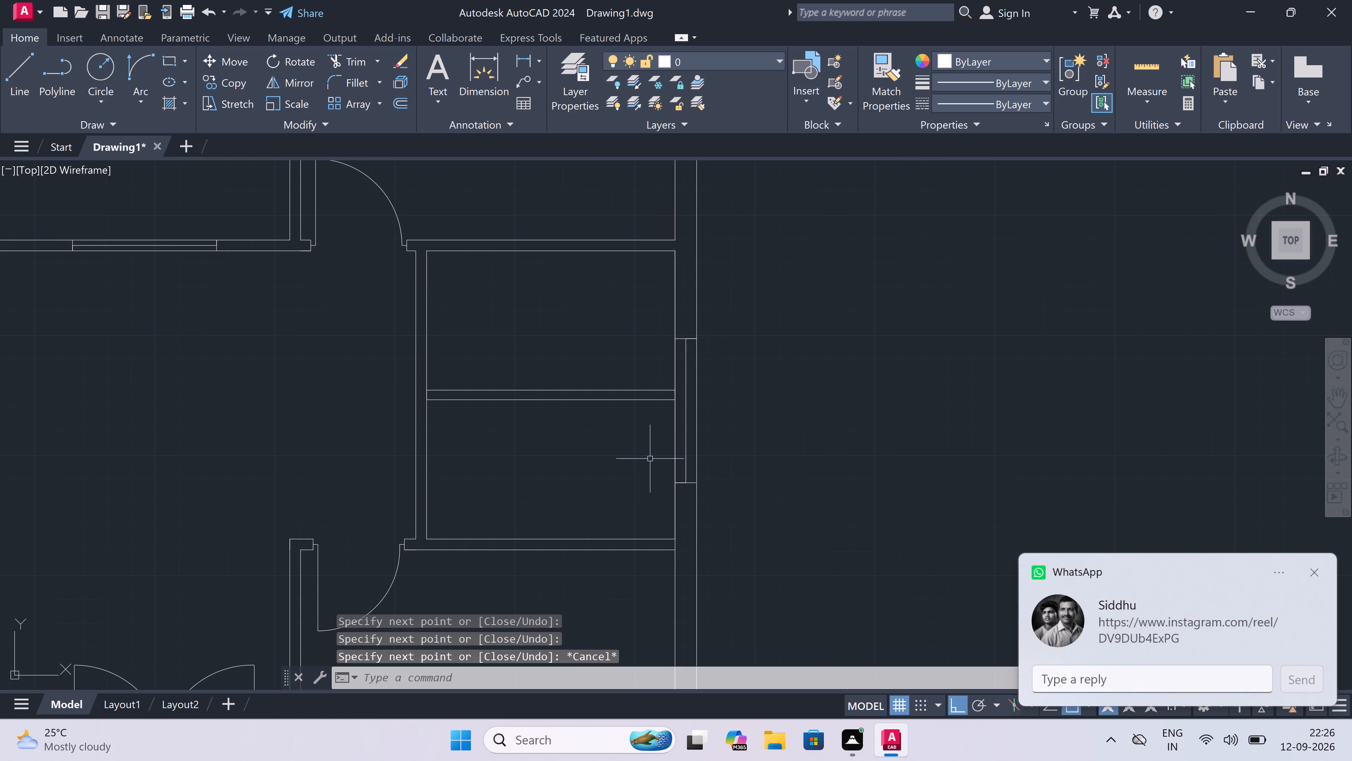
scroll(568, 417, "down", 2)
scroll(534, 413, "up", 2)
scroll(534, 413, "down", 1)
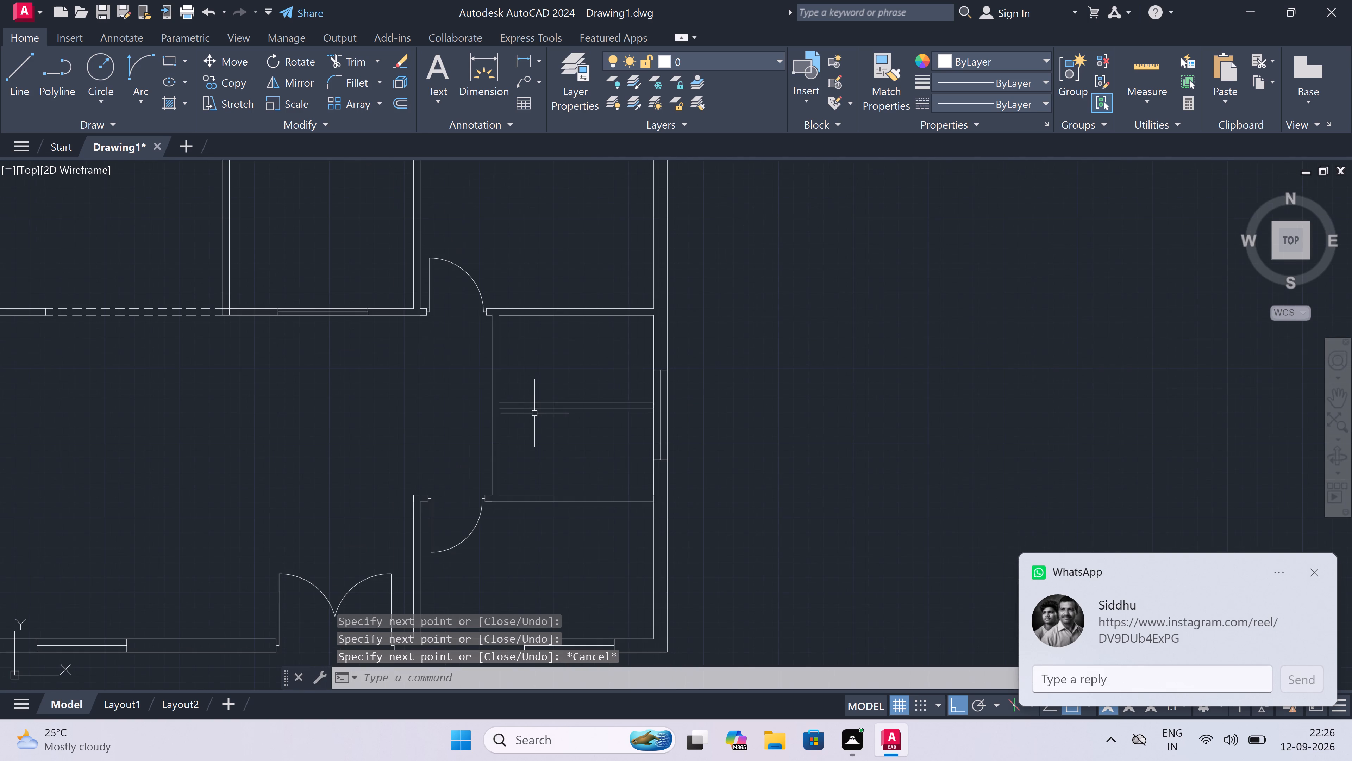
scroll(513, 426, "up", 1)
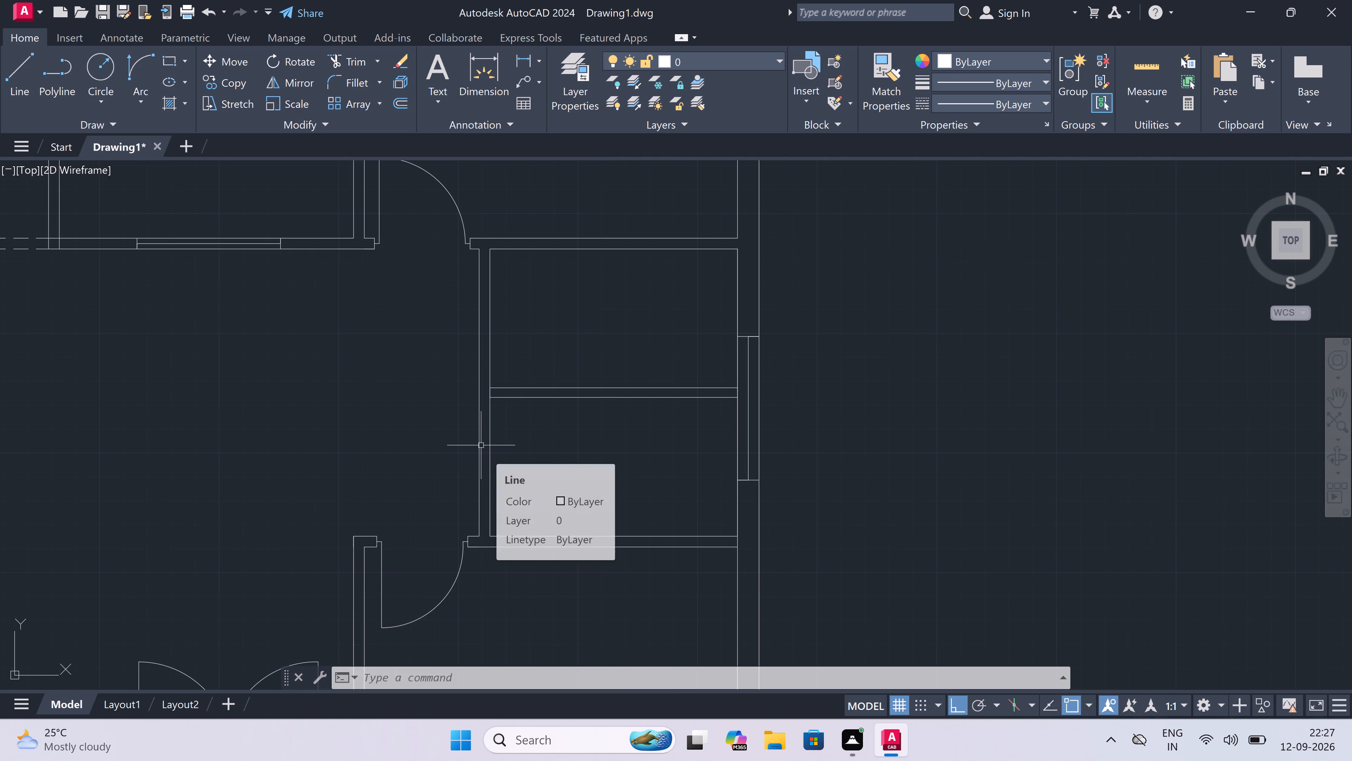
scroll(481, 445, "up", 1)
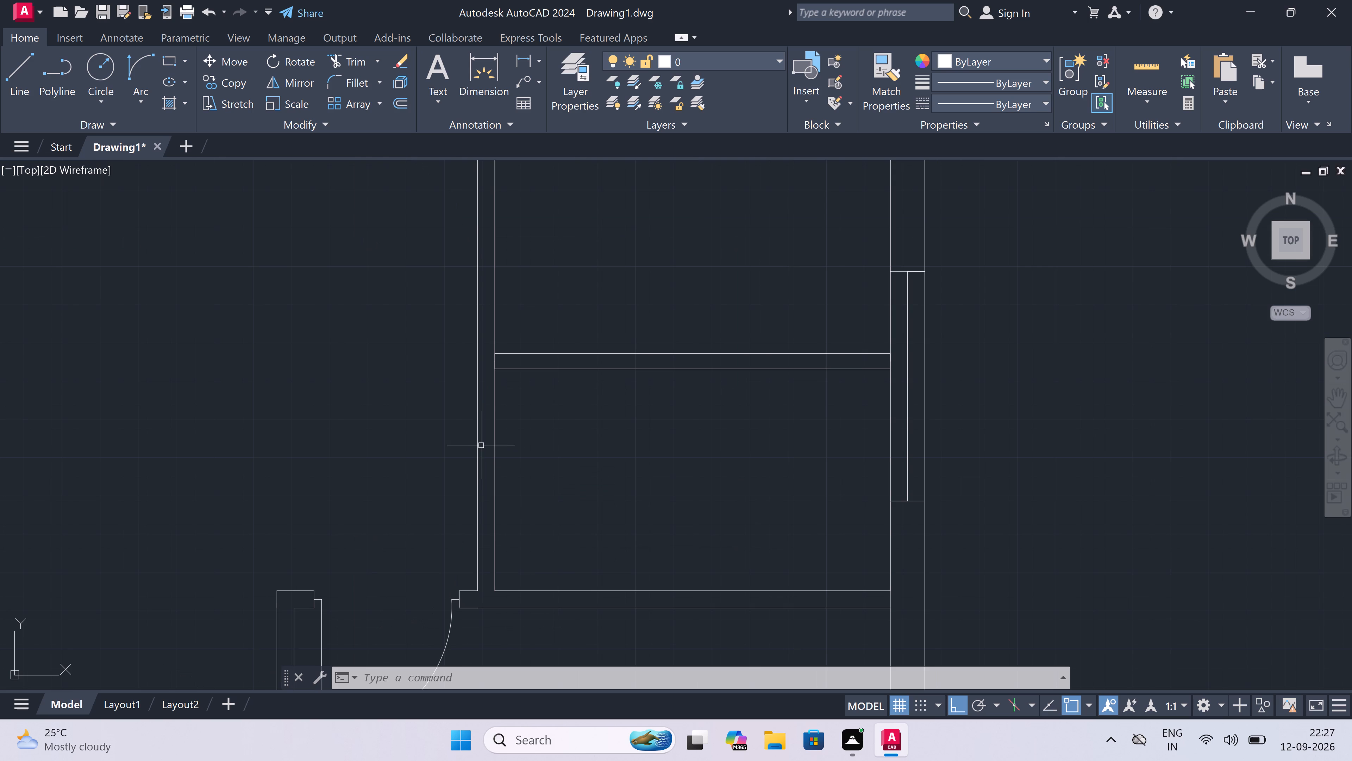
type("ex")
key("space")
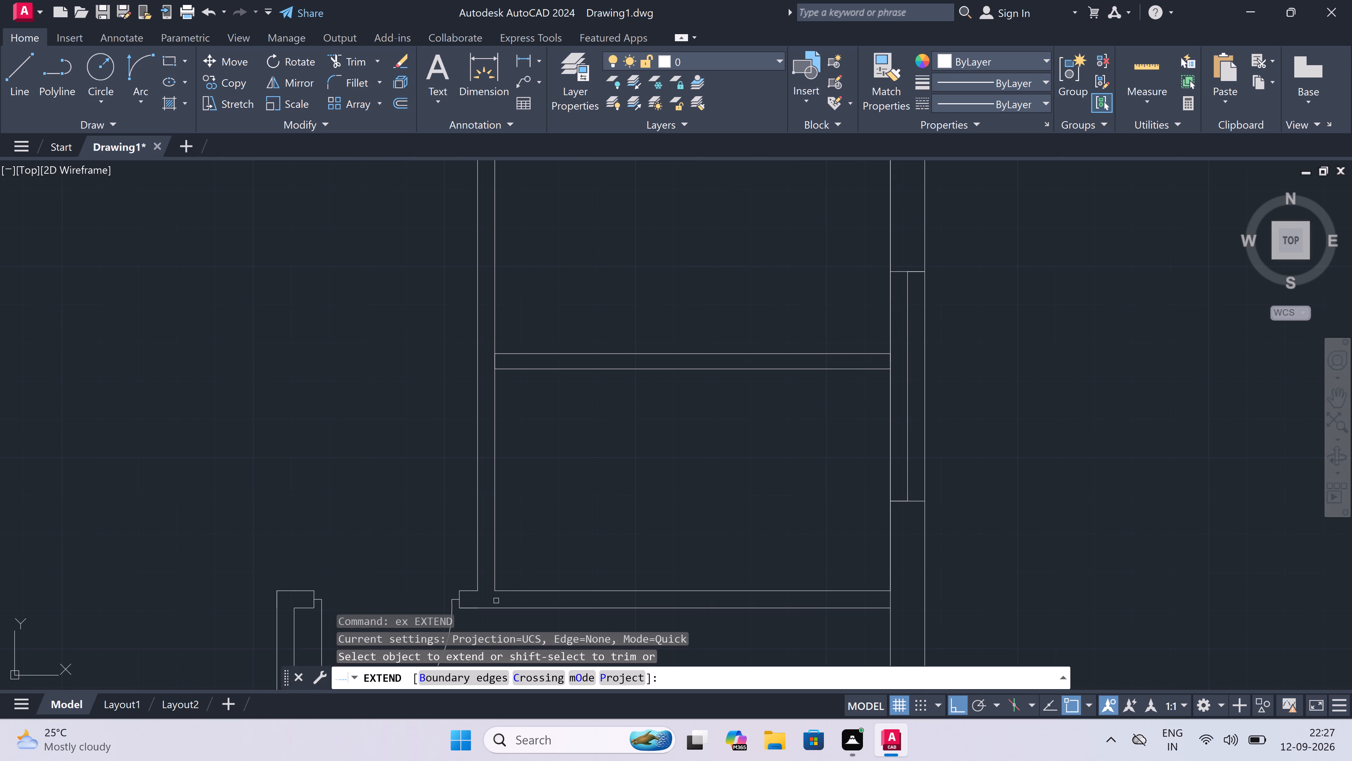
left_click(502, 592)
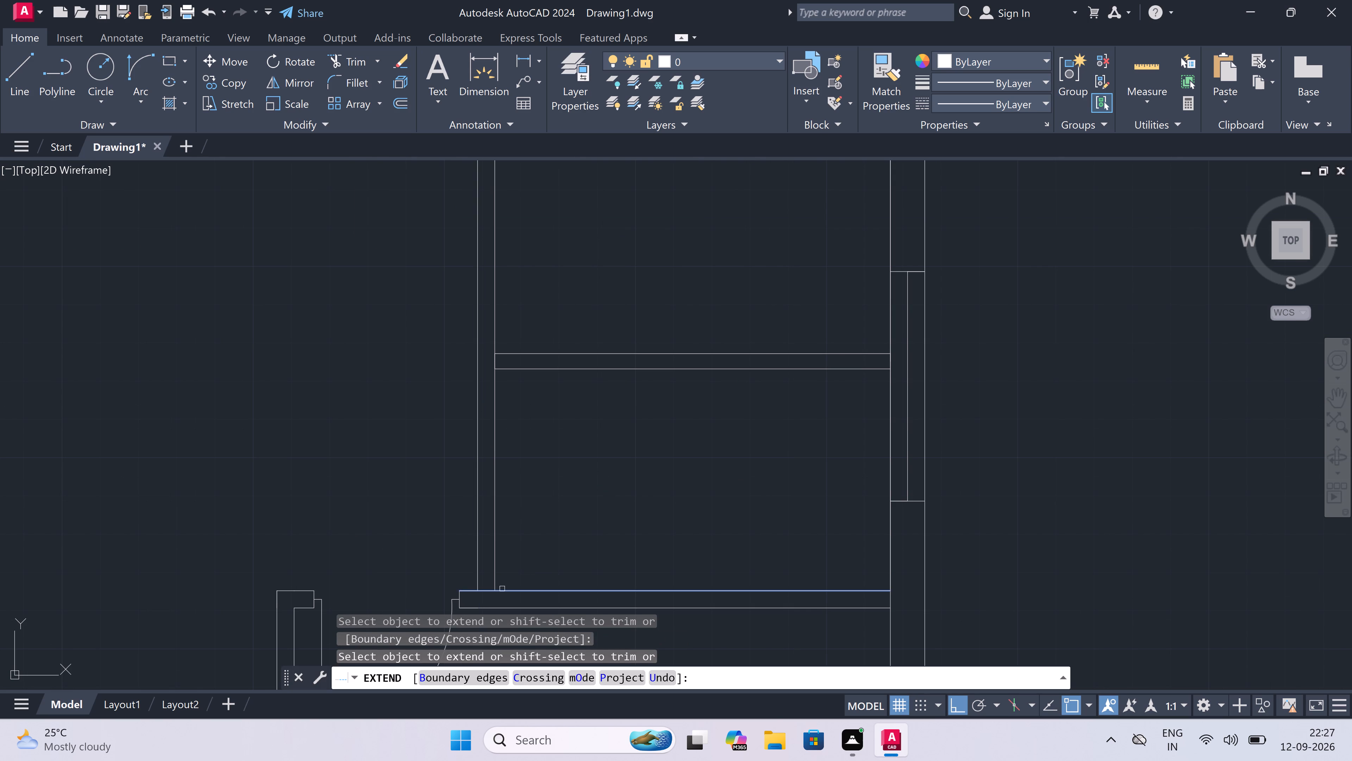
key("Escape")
Trim away the double-line partition wall closing the left side of the two small rooms, keeping the upper room's inner line.
key("t")
key("r")
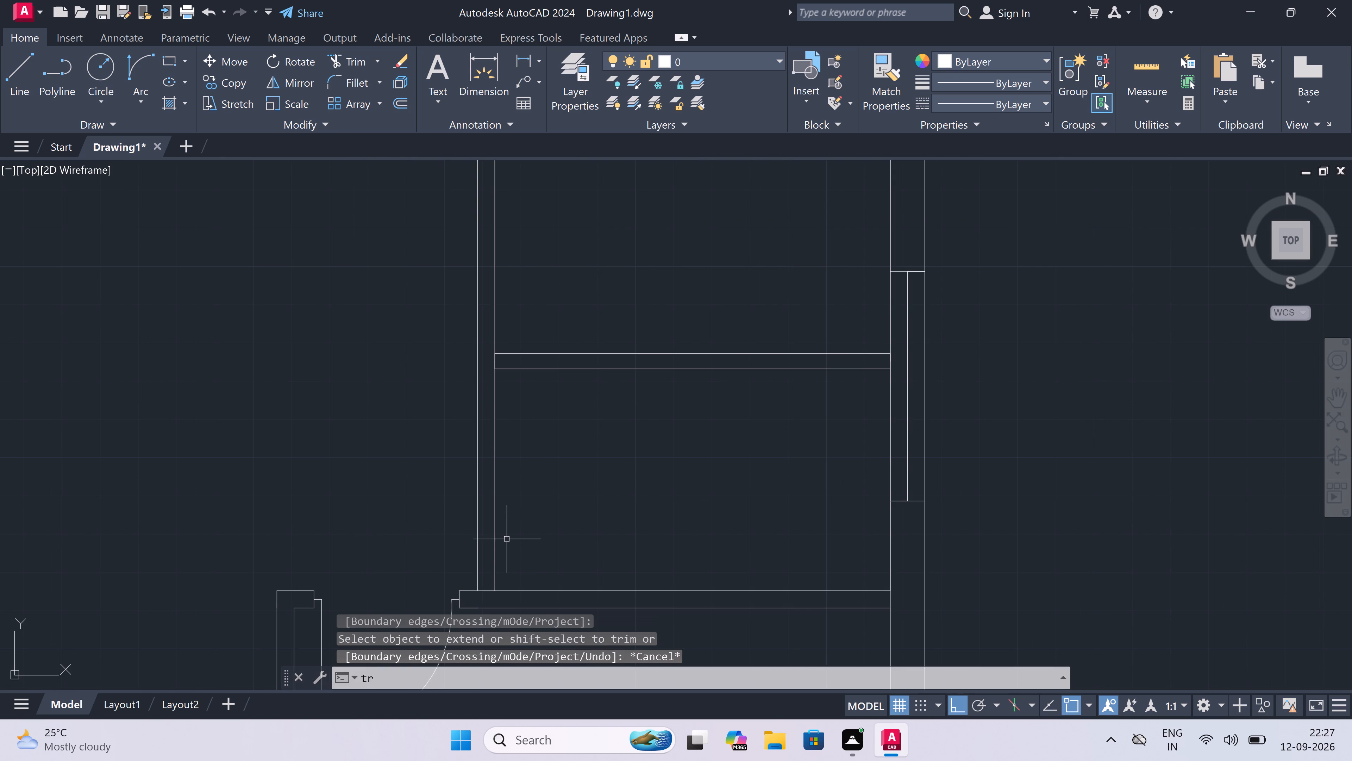
key("space")
left_click_drag(515, 518, 509, 516)
left_click(382, 516)
scroll(383, 516, "down", 3)
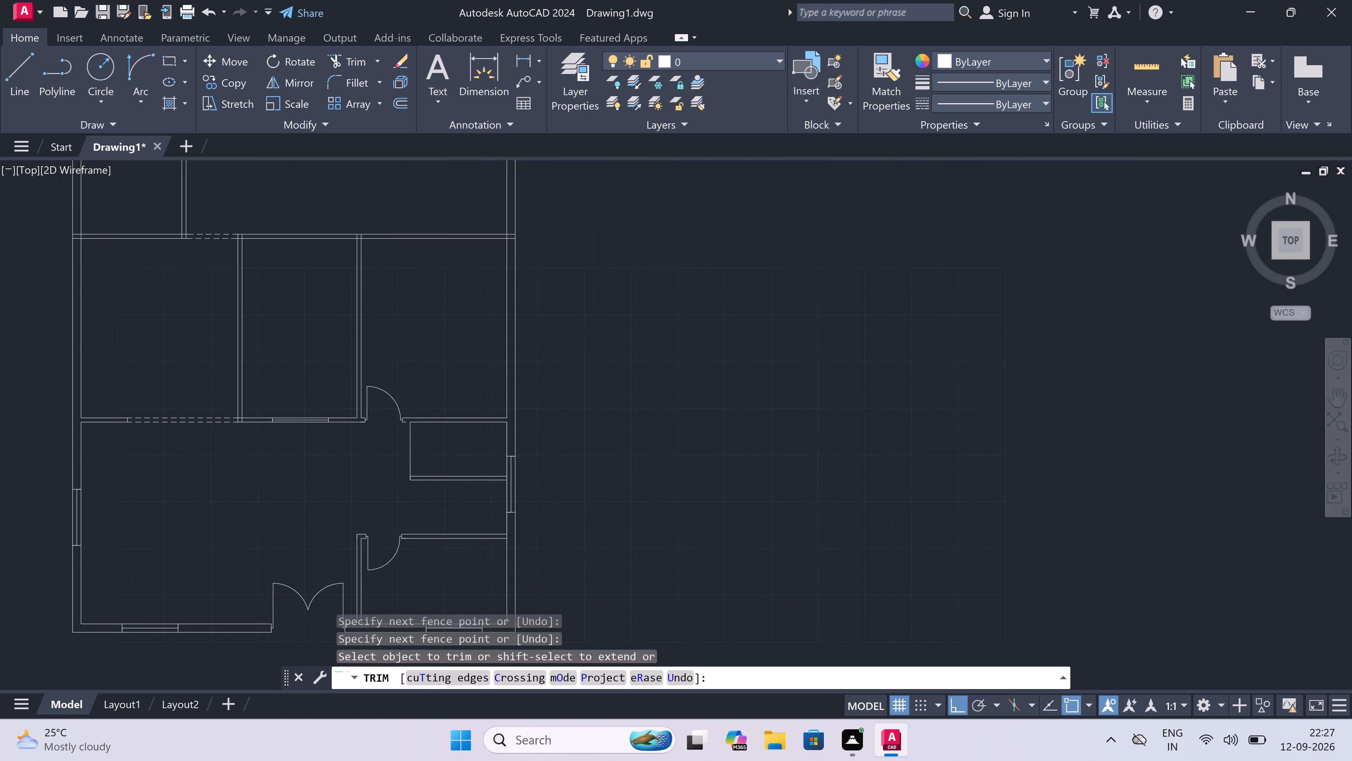
scroll(402, 432, "up", 3)
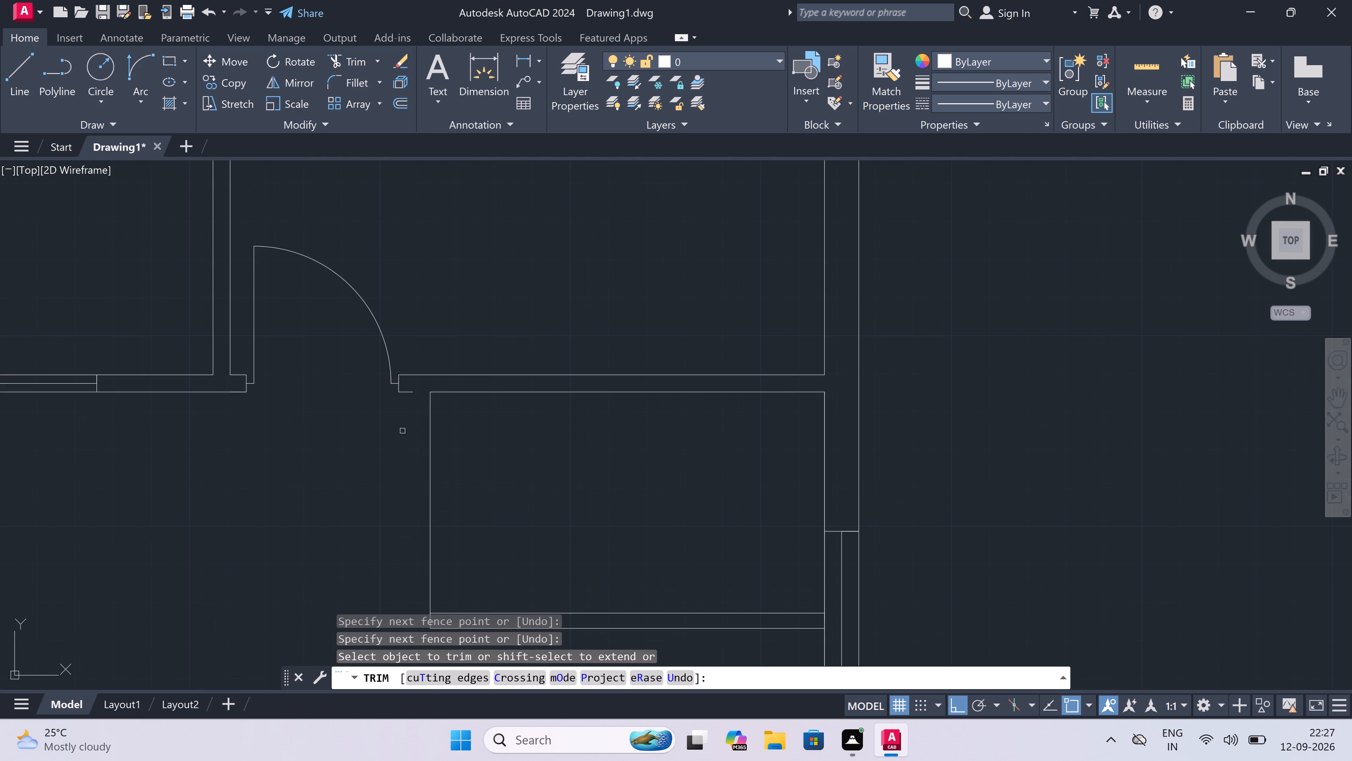
key("Escape")
Extend the upper small room's top wall line across the gap to the door jamb.
scroll(414, 407, "up", 2)
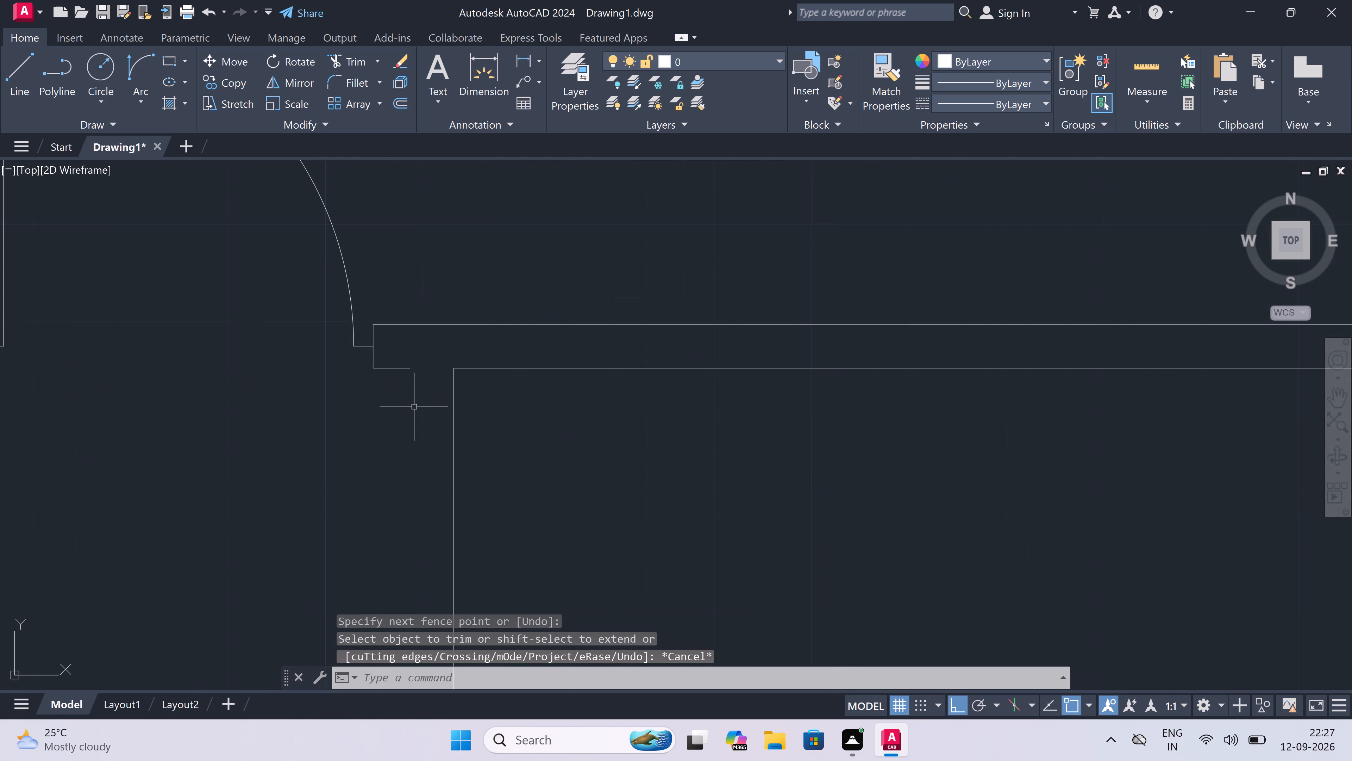
type("ex")
key("space")
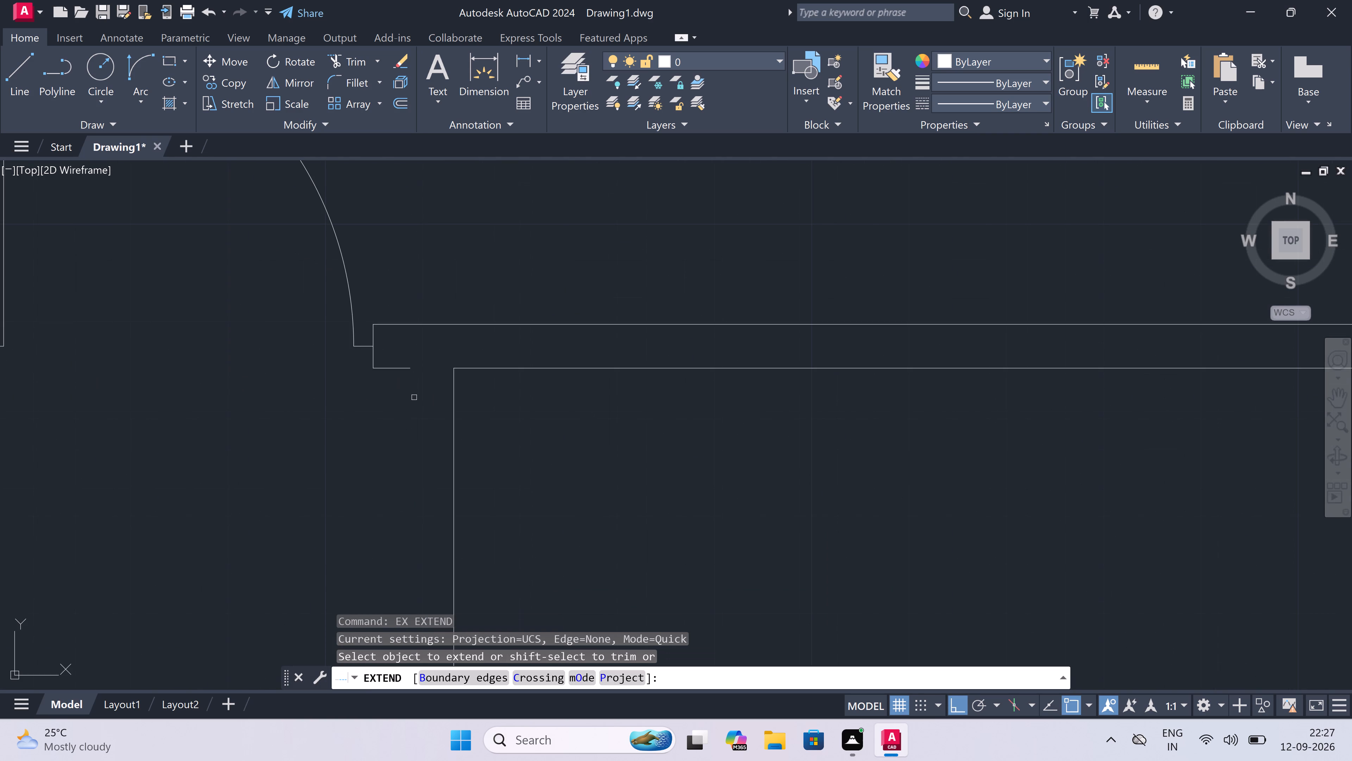
left_click(375, 386)
left_click(403, 353)
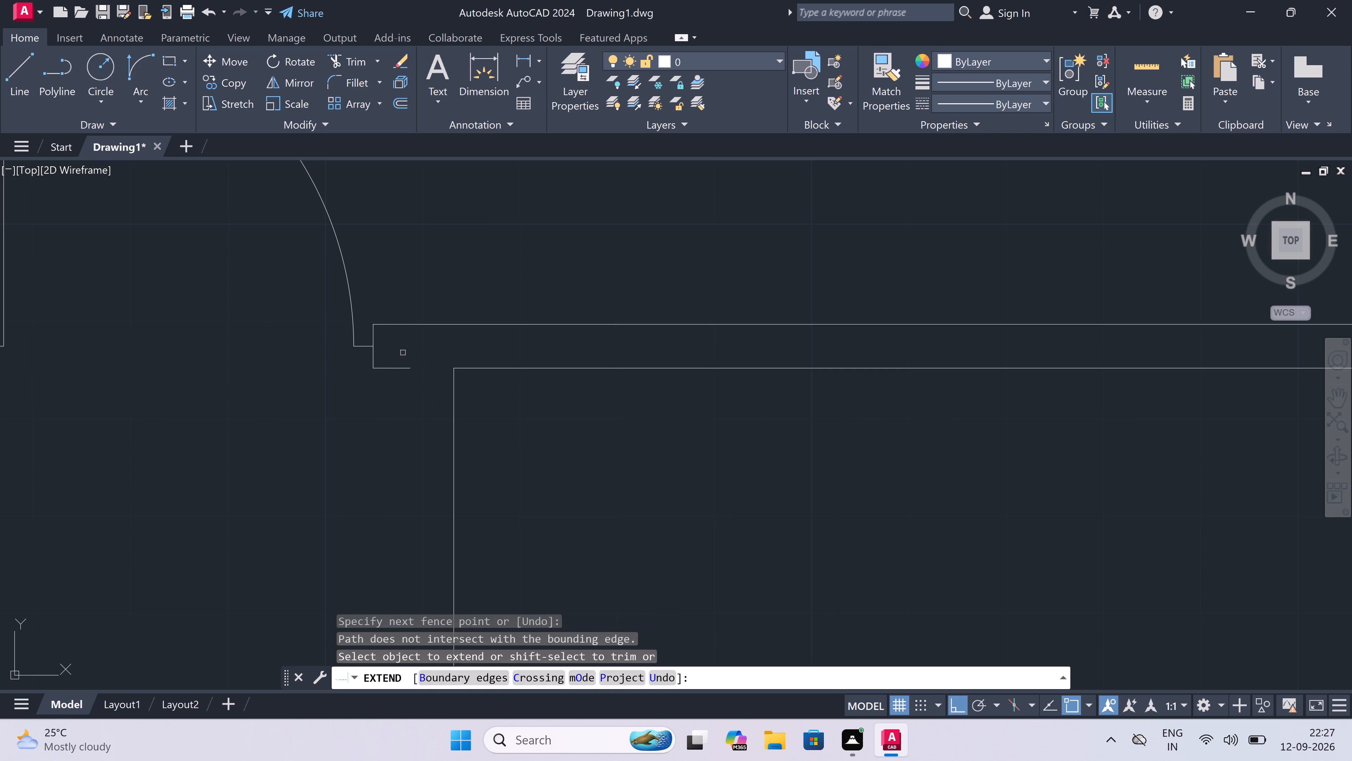
left_click_drag(403, 353, 406, 363)
left_click(404, 378)
left_click(493, 369)
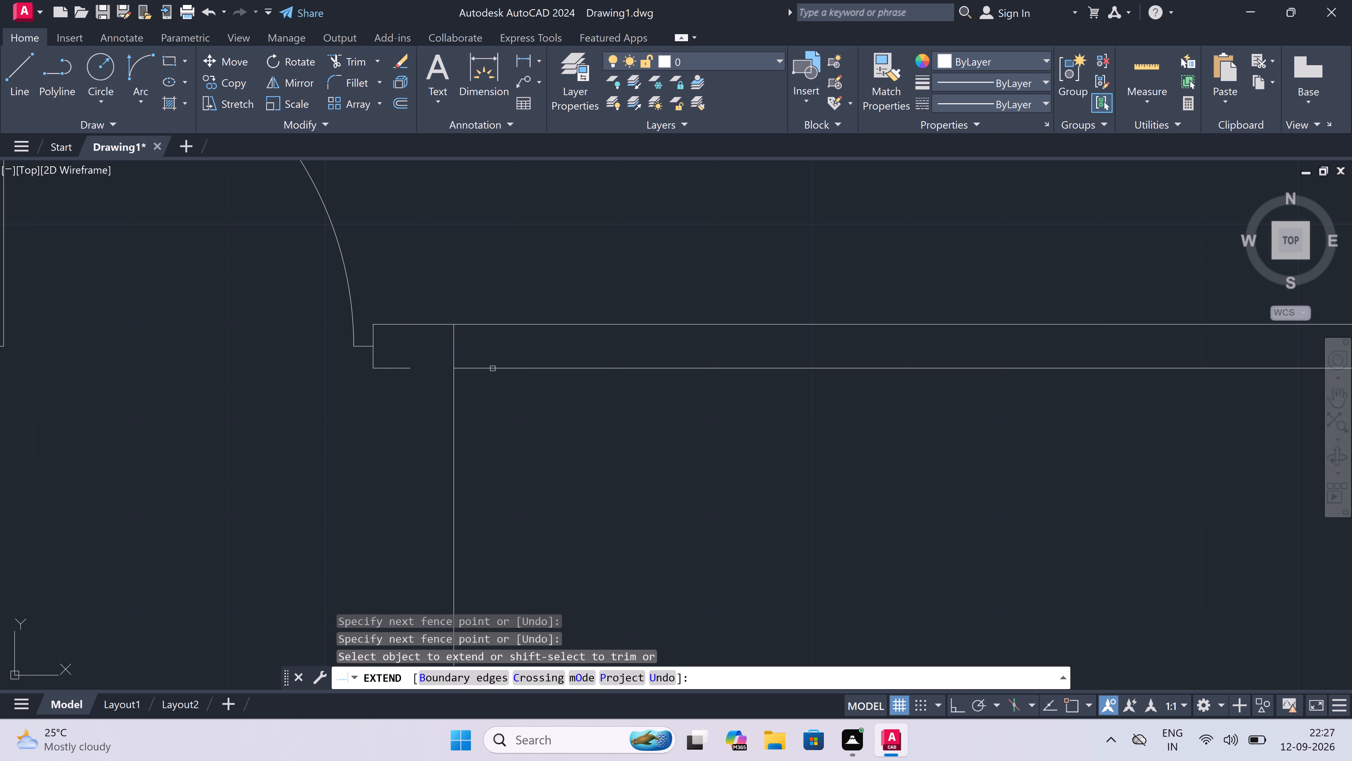
left_click(493, 369)
key("Escape")
Trim the vertical line stub crossing the wall thickness beside the upper door.
type("tr")
key("space")
left_click_drag(448, 346, 459, 348)
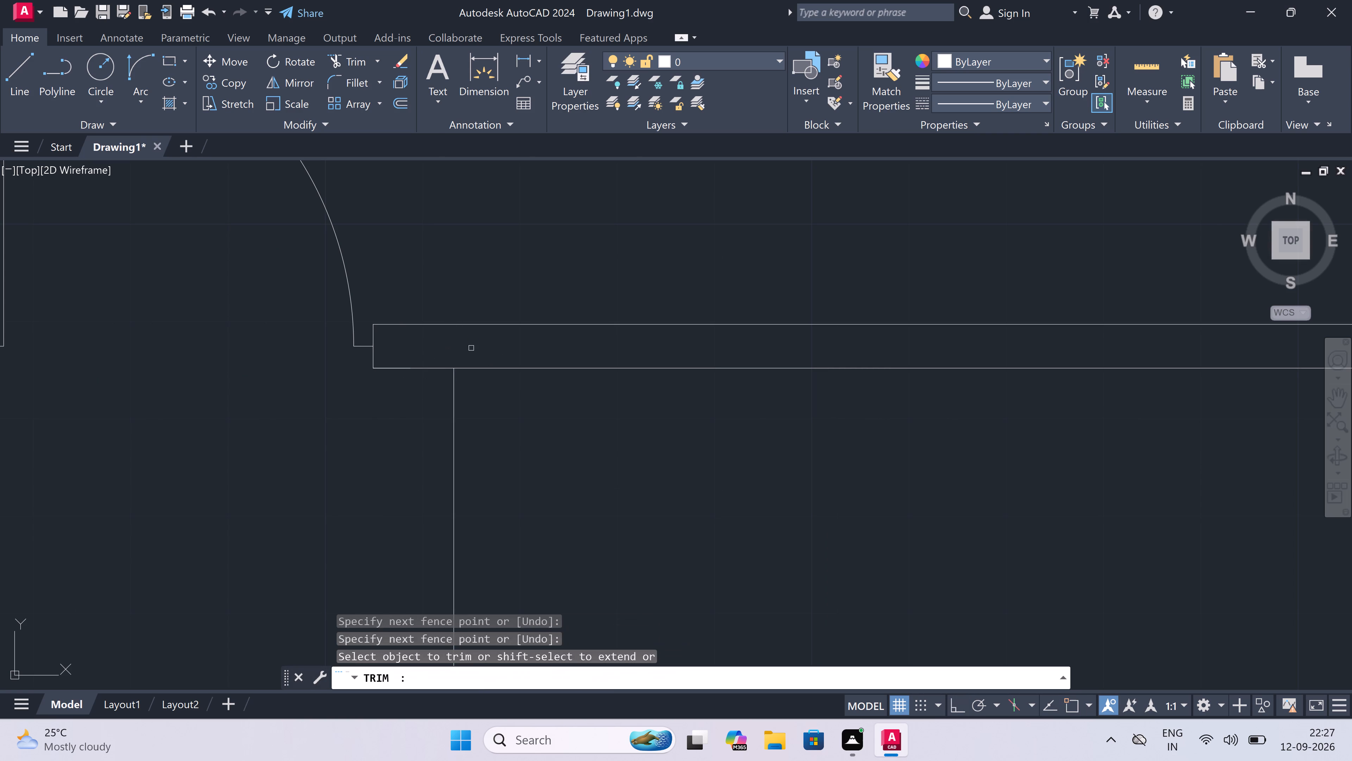
left_click(471, 348)
scroll(471, 348, "down", 3)
key("Escape")
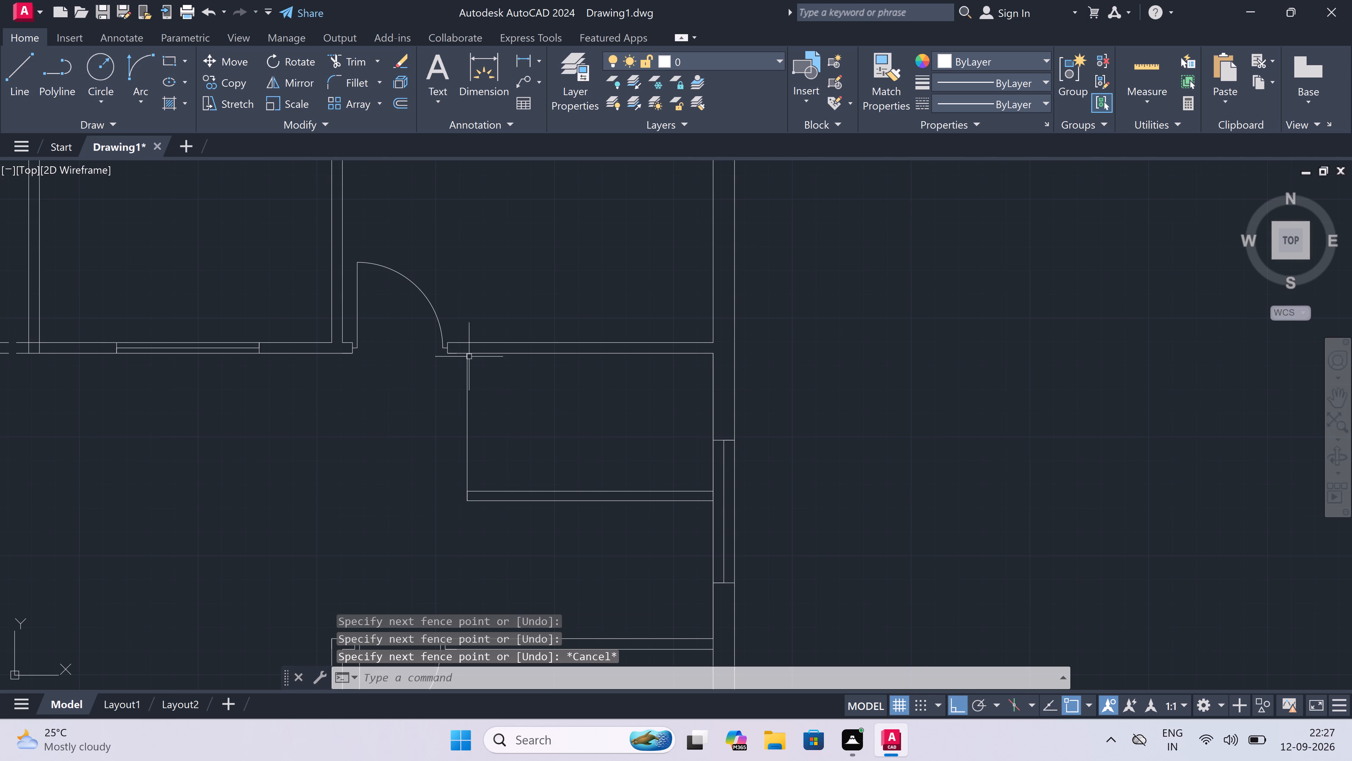
Draw a vertical line from the middle partition's left end down to the lower small room's bottom wall.
scroll(472, 465, "down", 2)
scroll(466, 499, "up", 3)
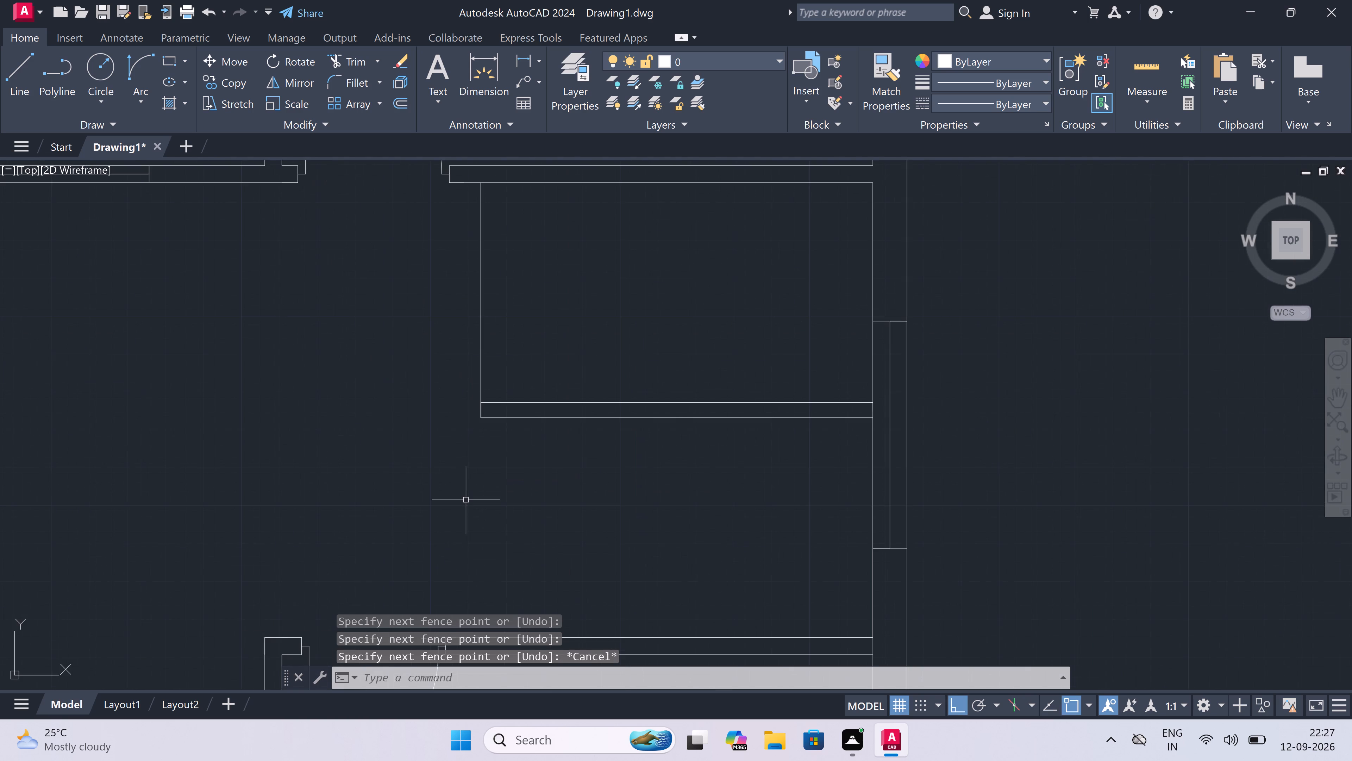
scroll(466, 500, "down", 3)
scroll(457, 555, "up", 2)
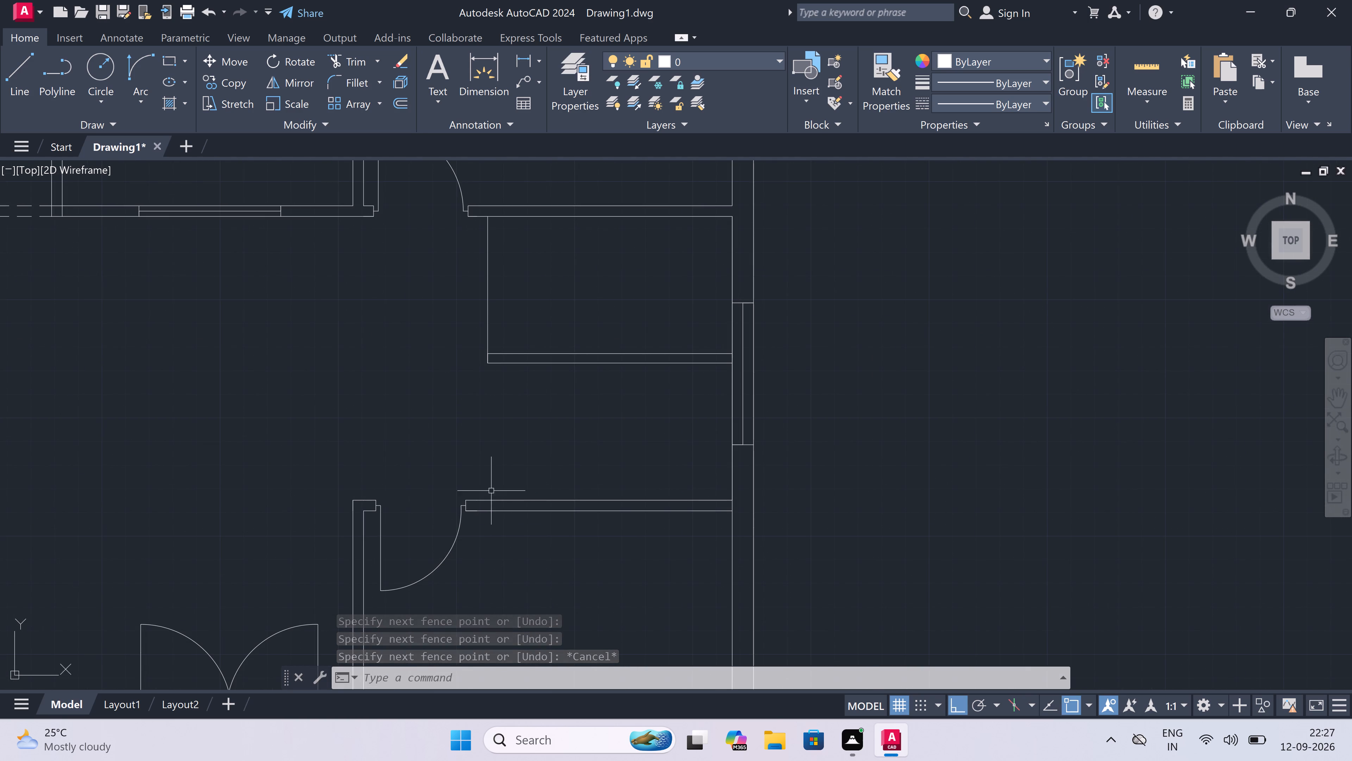
key("l")
key("space")
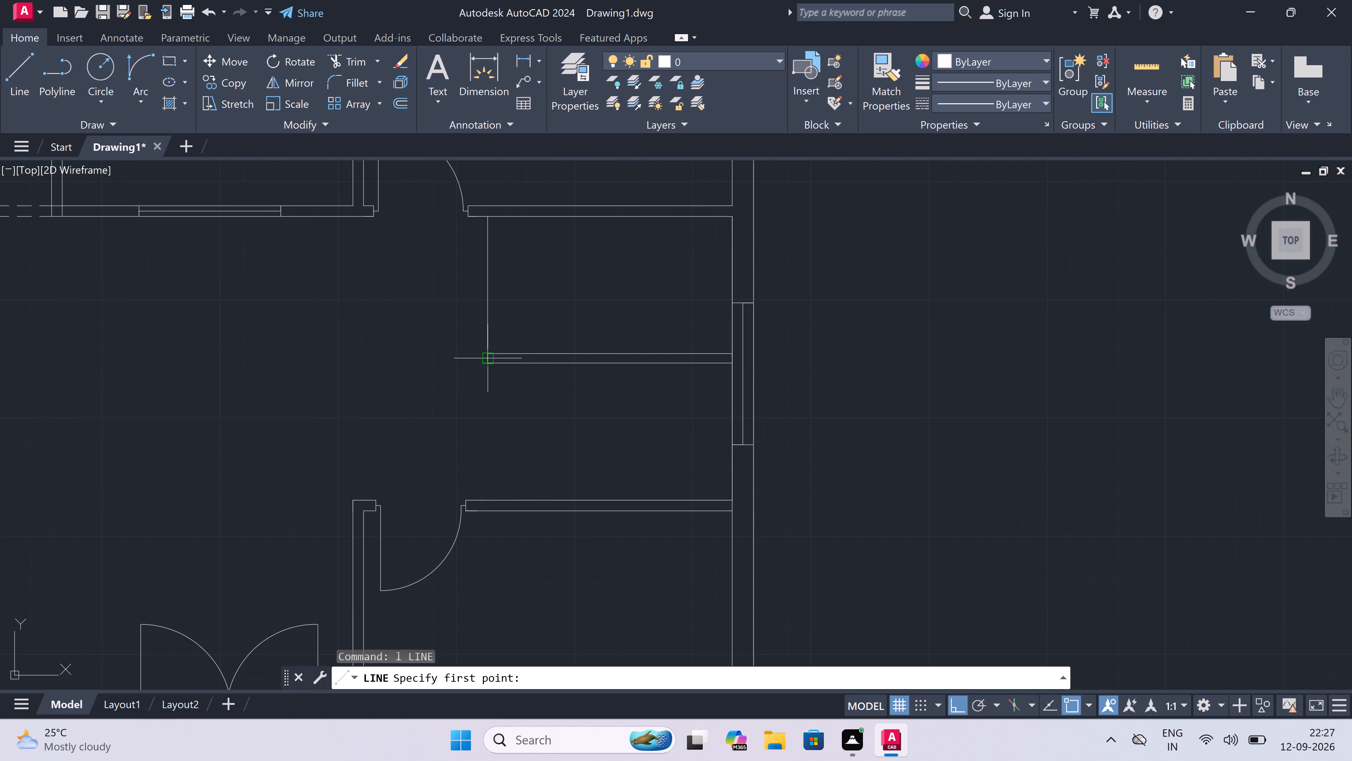
left_click_drag(489, 365, 489, 370)
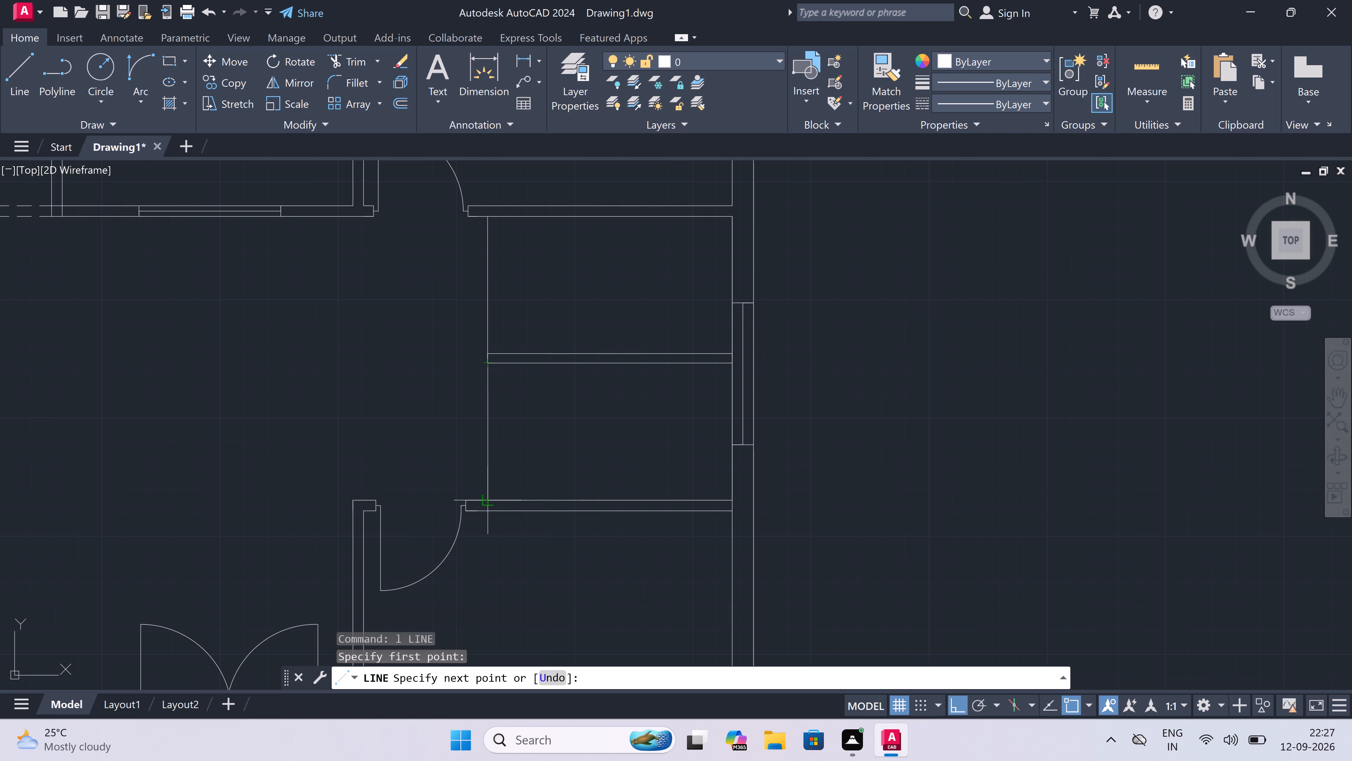
left_click(493, 498)
key("Escape")
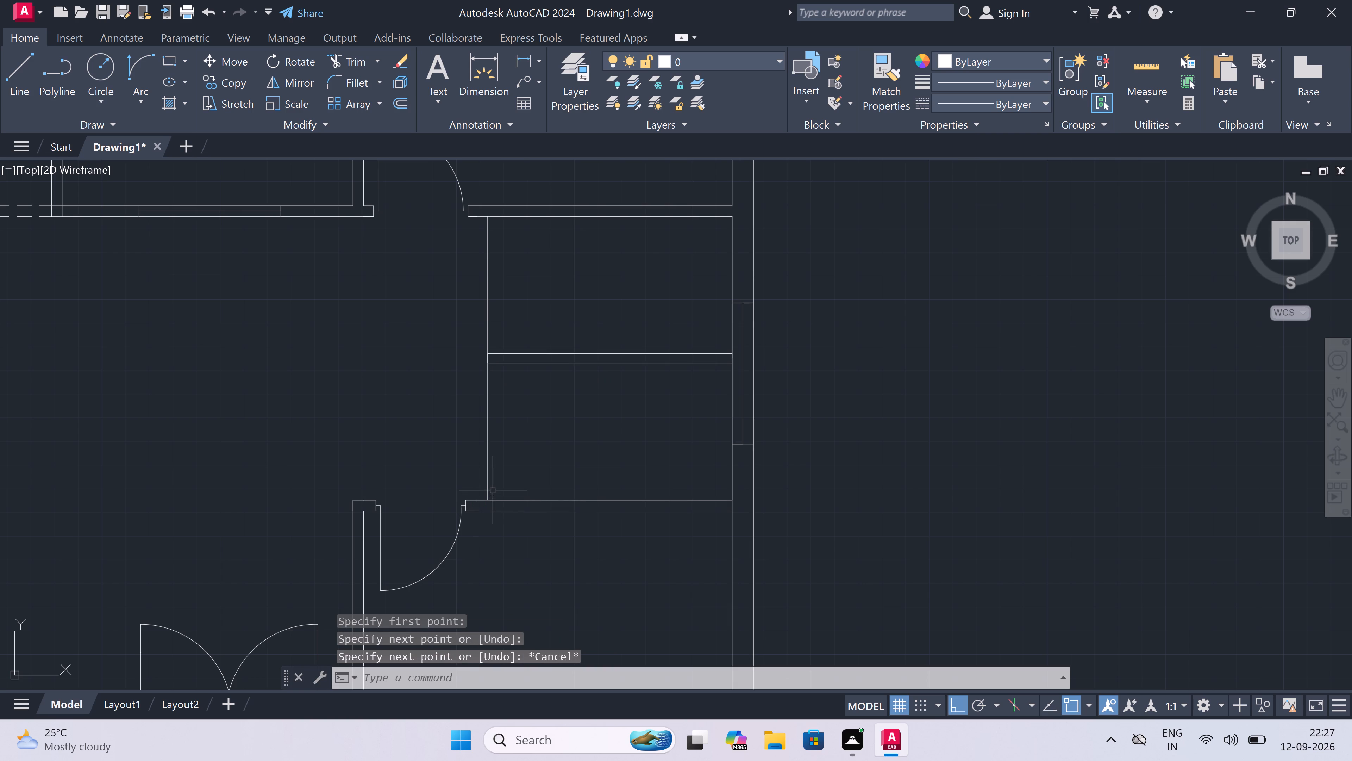
Offset the lower small room's left line by 10" towards the right outer wall, successively creating three stair tread lines.
key("o")
key("space")
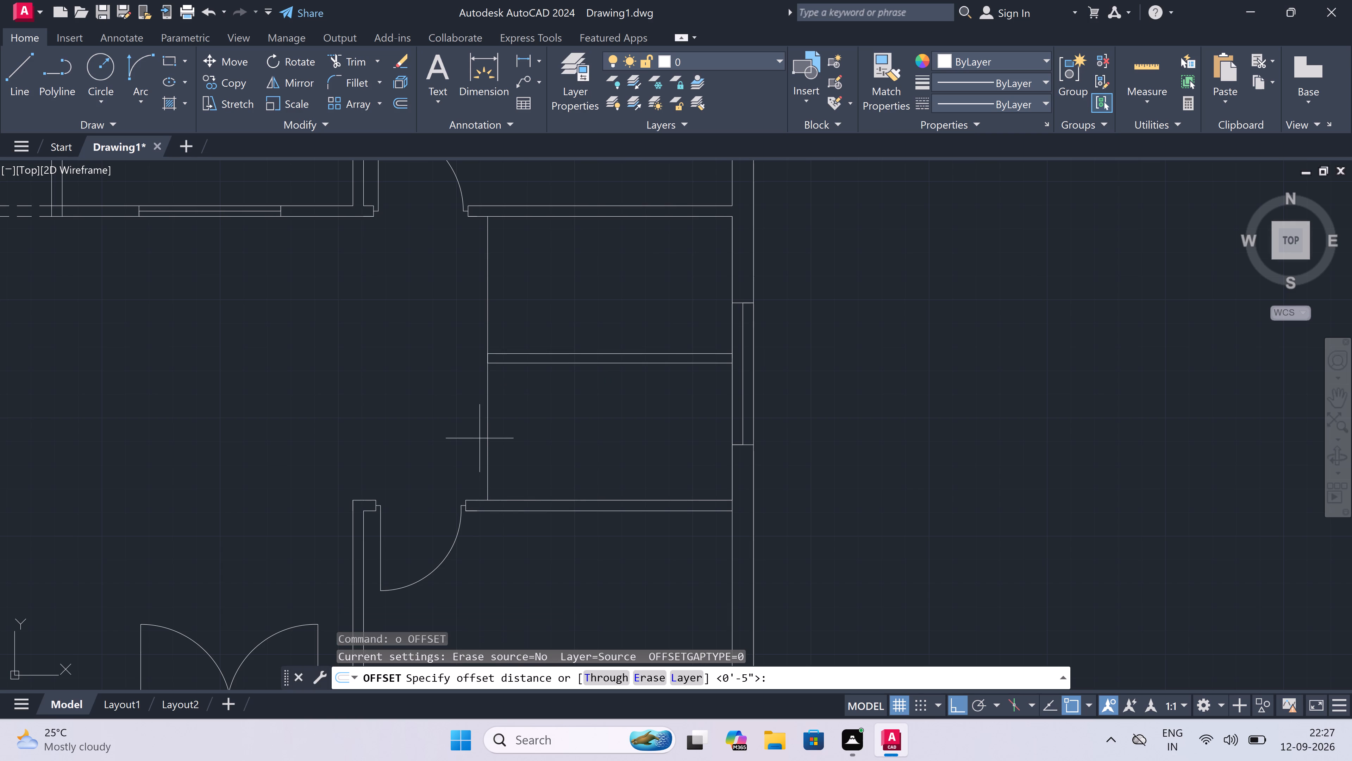
left_click_drag(486, 432, 497, 431)
type("10")
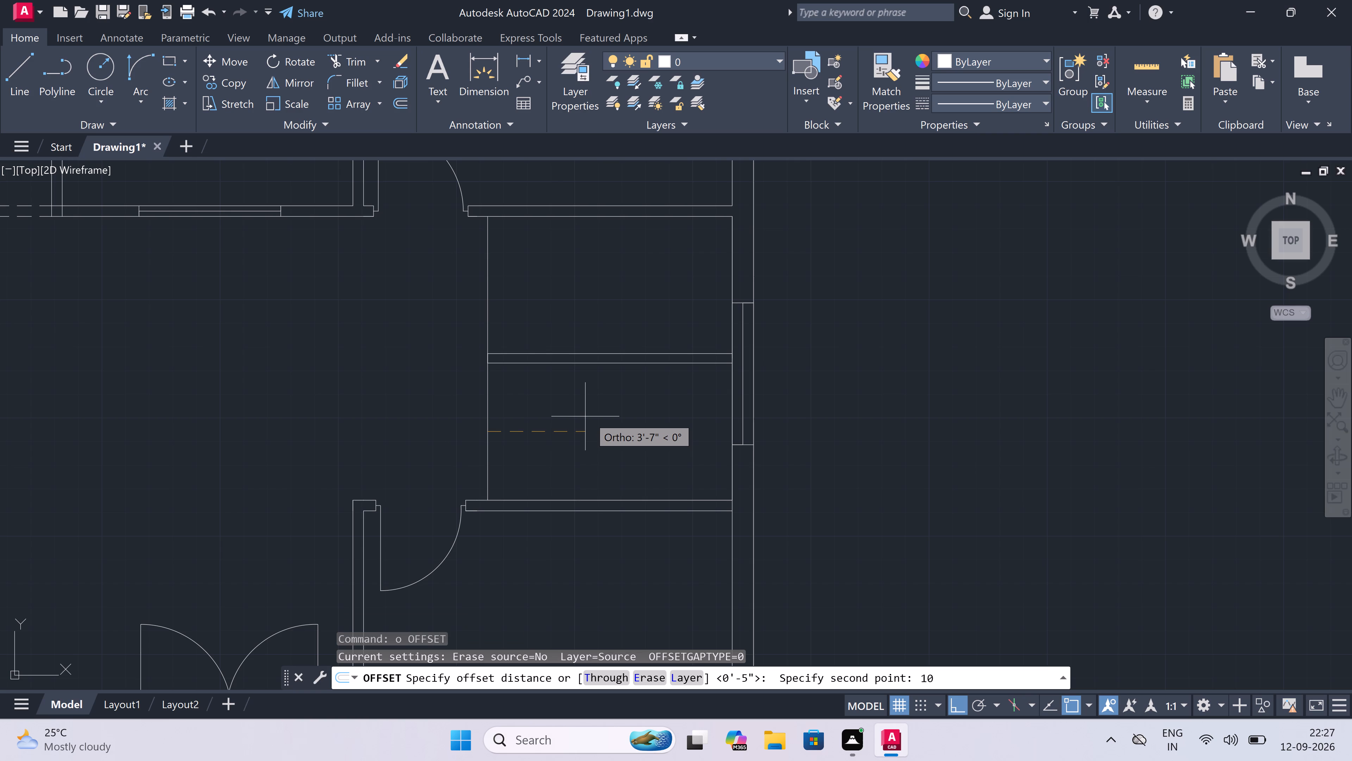
type("\"")
key("space")
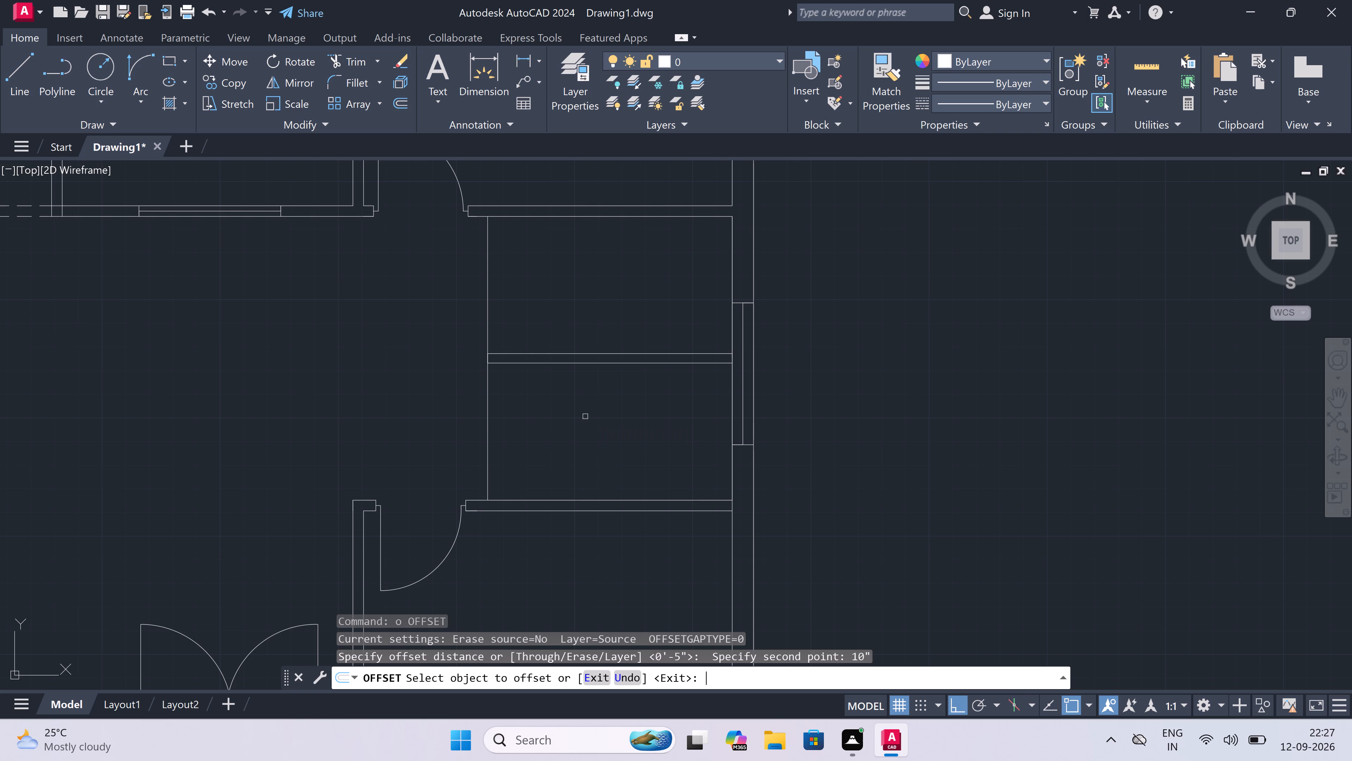
scroll(537, 393, "up", 1)
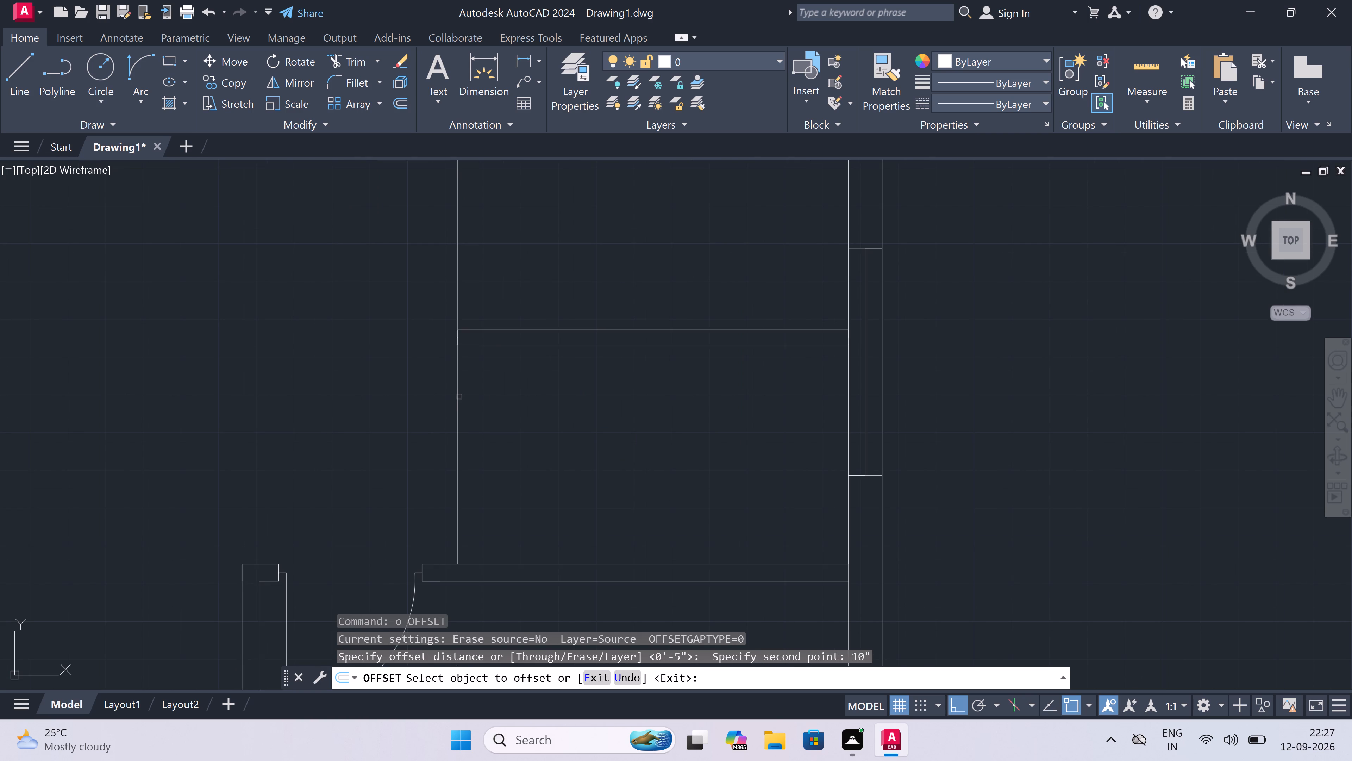
left_click_drag(457, 395, 462, 396)
left_click(512, 407)
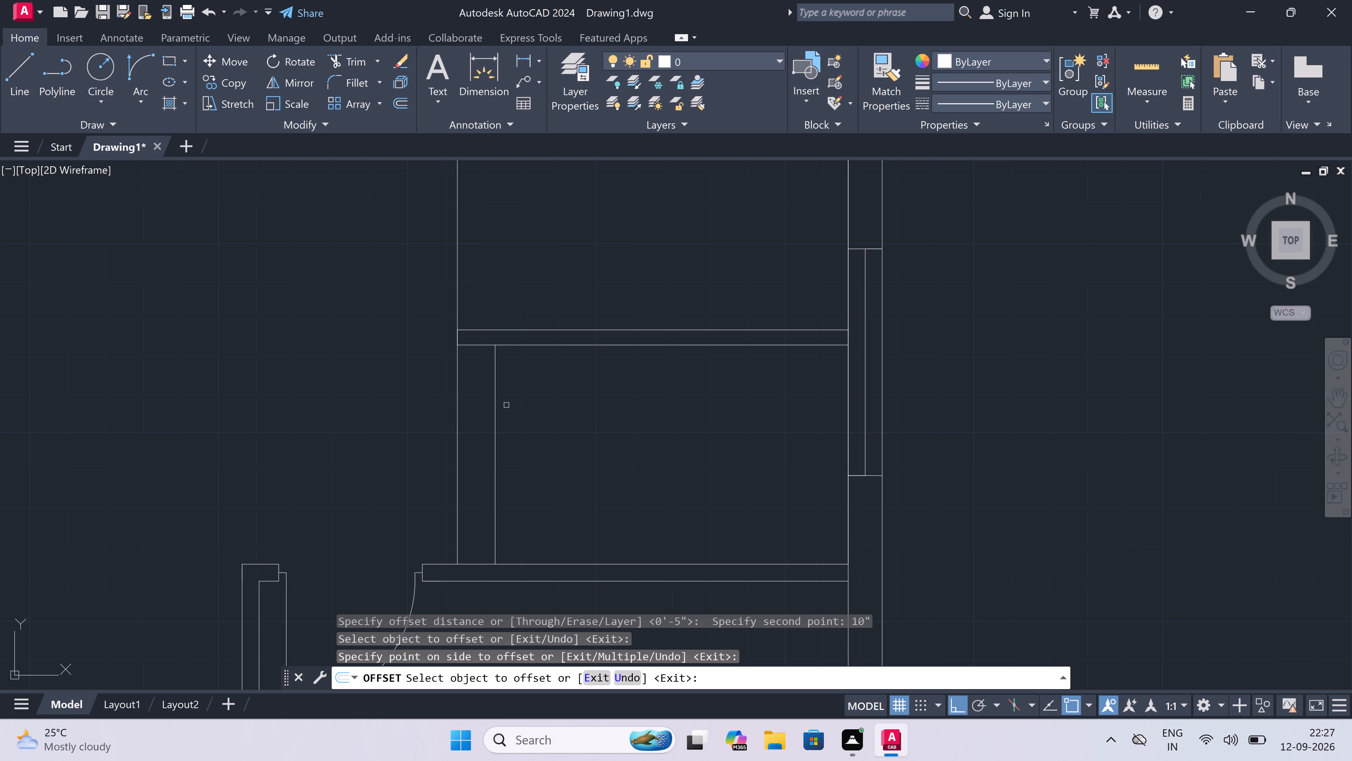
left_click_drag(493, 396, 497, 396)
left_click(521, 402)
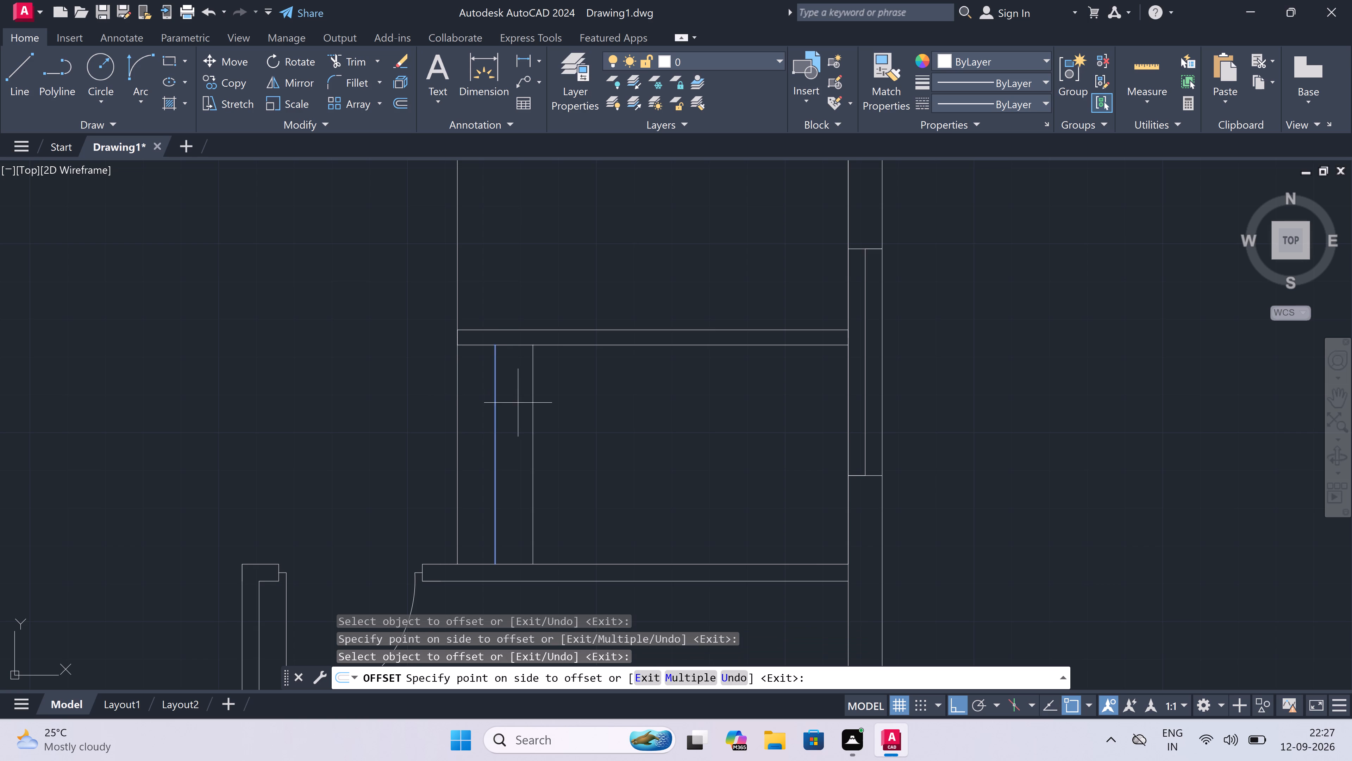
left_click_drag(531, 402, 538, 402)
left_click(552, 404)
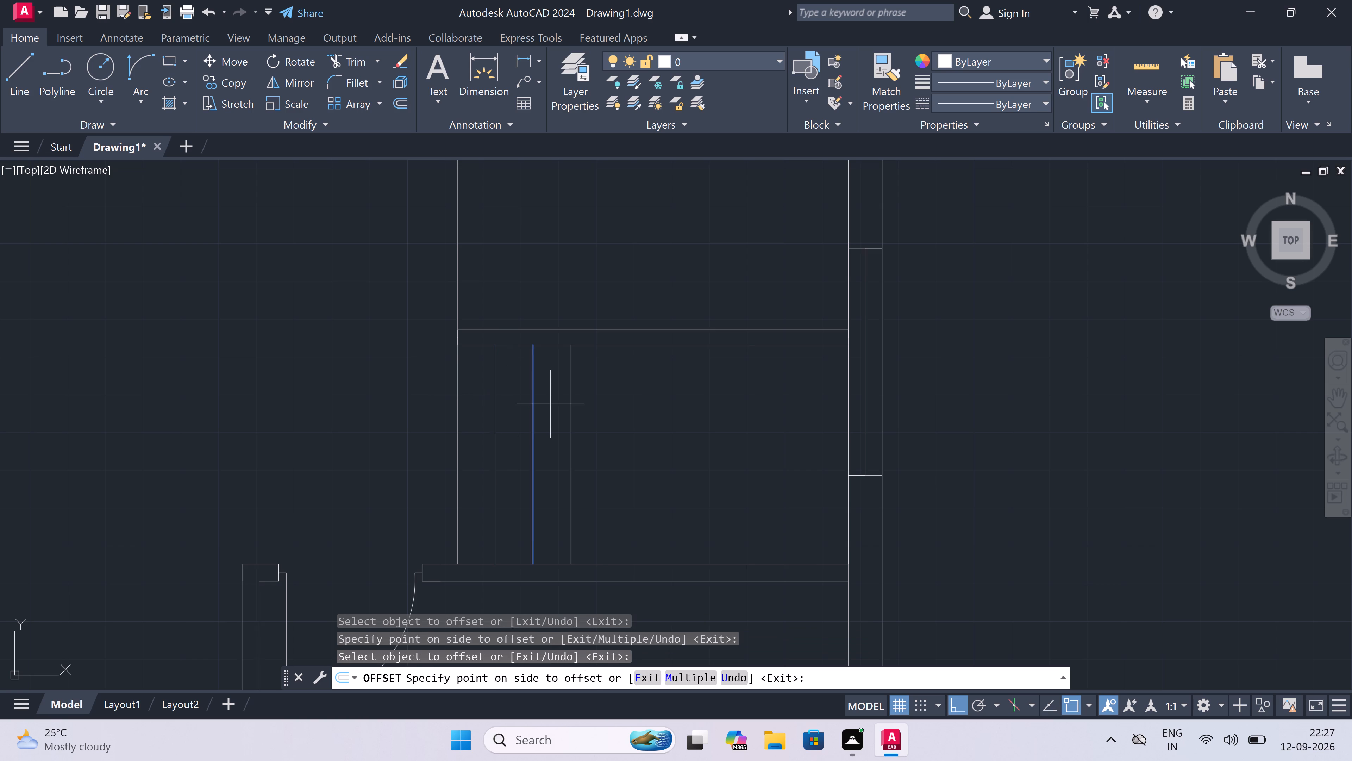
Continue the lower stair flight with four more tread lines at 10" offsets towards the right outer wall.
left_click_drag(574, 403, 580, 404)
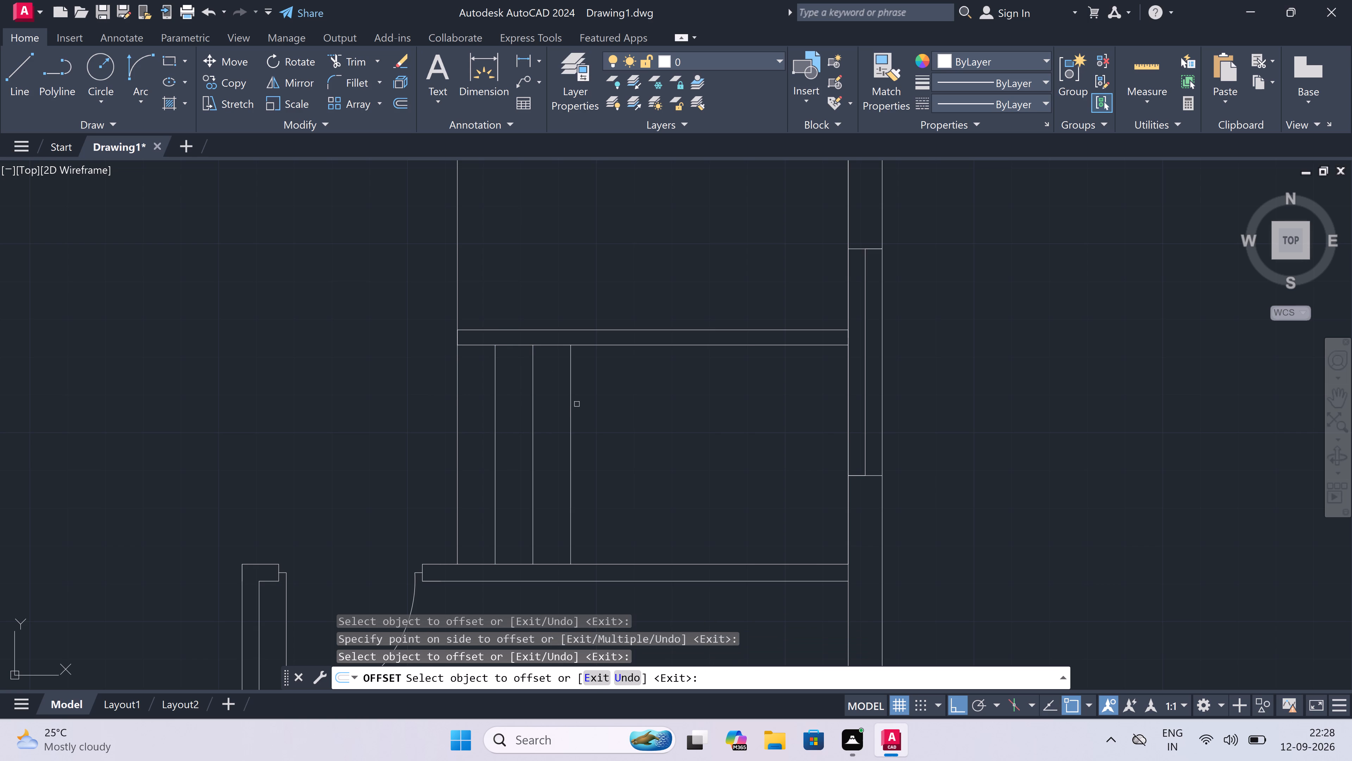
left_click(609, 404)
left_click(571, 407)
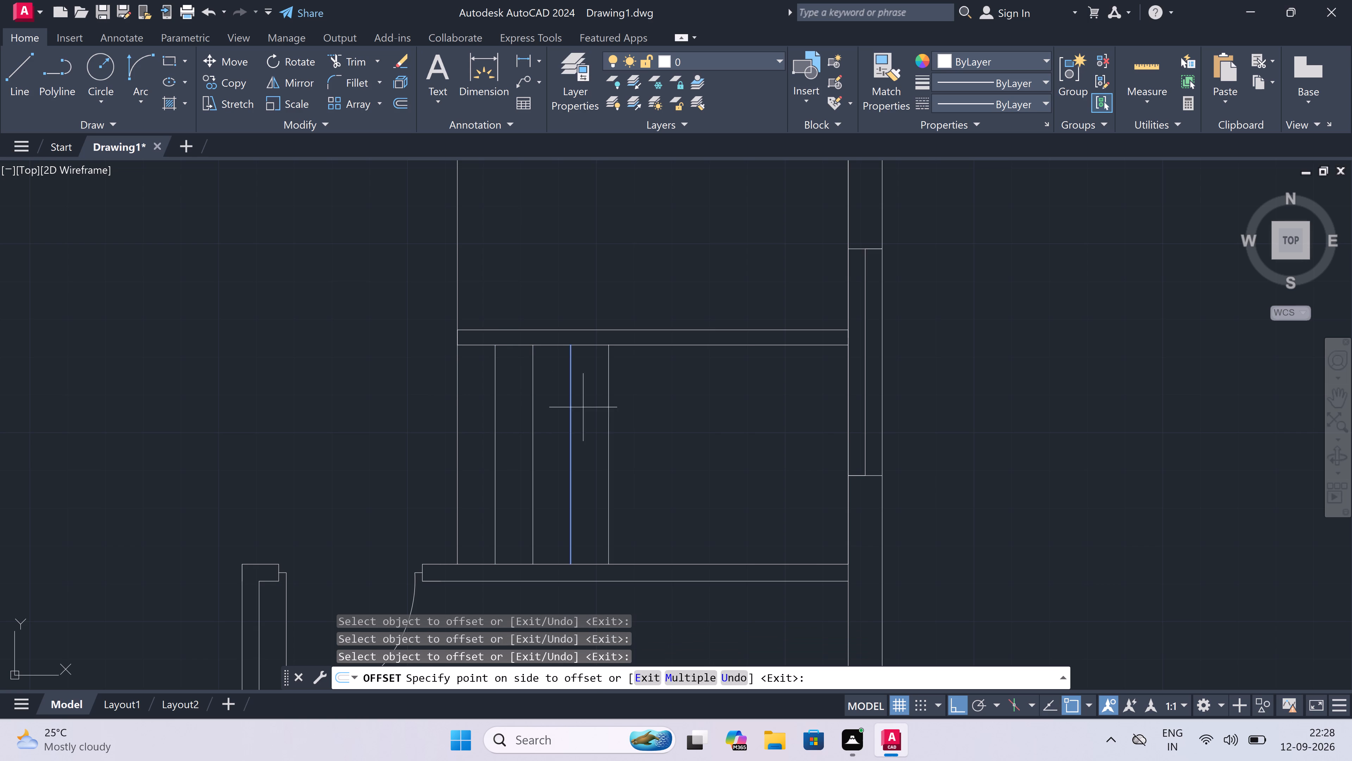
left_click(603, 407)
left_click_drag(609, 406, 618, 406)
left_click(668, 406)
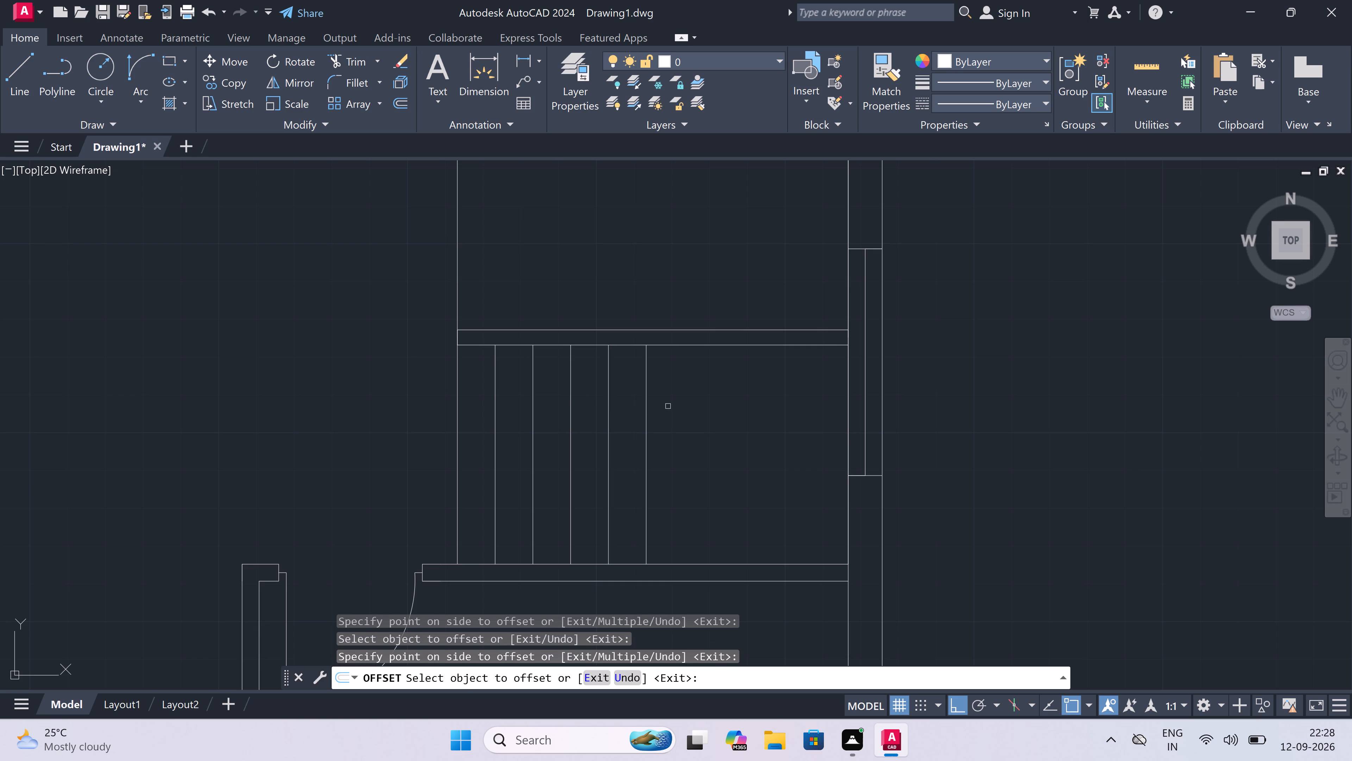
left_click_drag(646, 409, 655, 409)
left_click(671, 410)
left_click_drag(684, 402, 702, 398)
left_click(722, 395)
Offset the upper stair flight's left line by 10" towards the right outer wall, successively creating four tread lines.
scroll(724, 395, "down", 2)
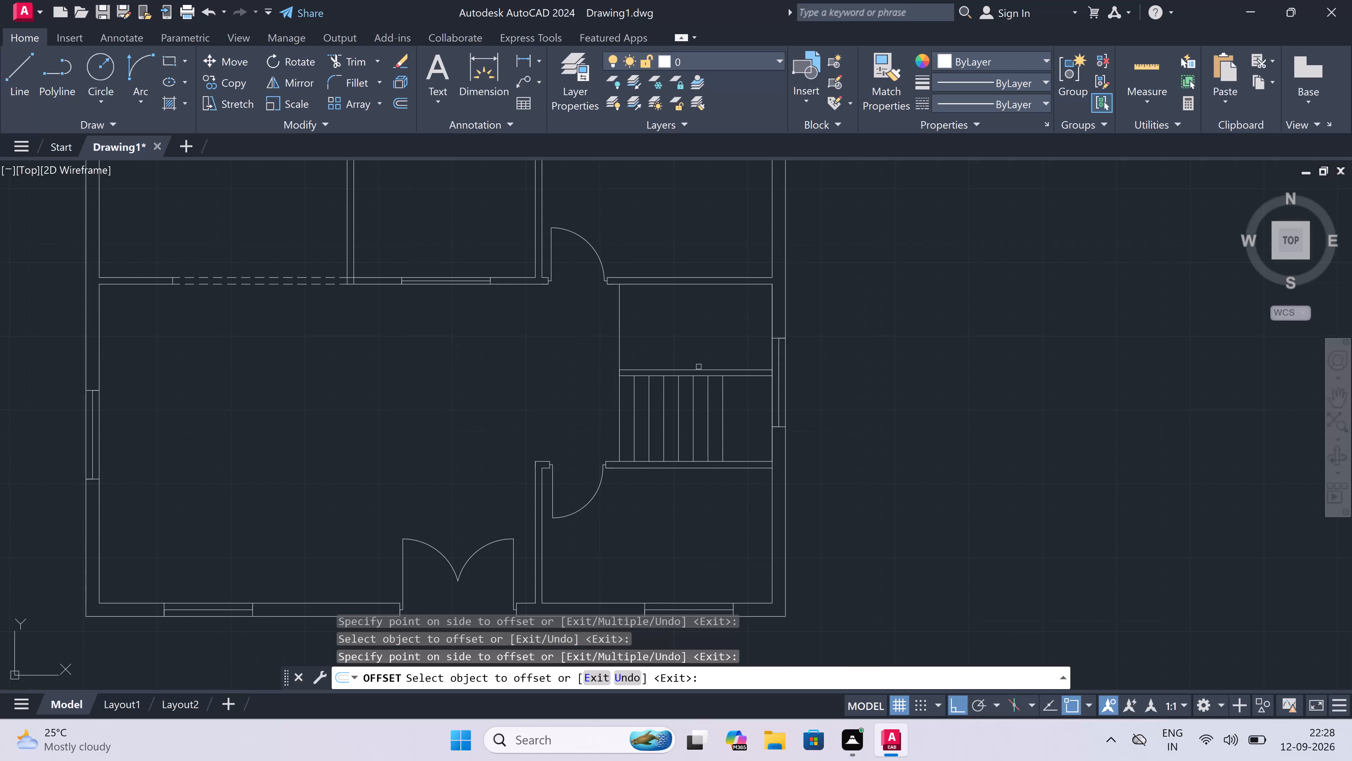
scroll(636, 339, "up", 2)
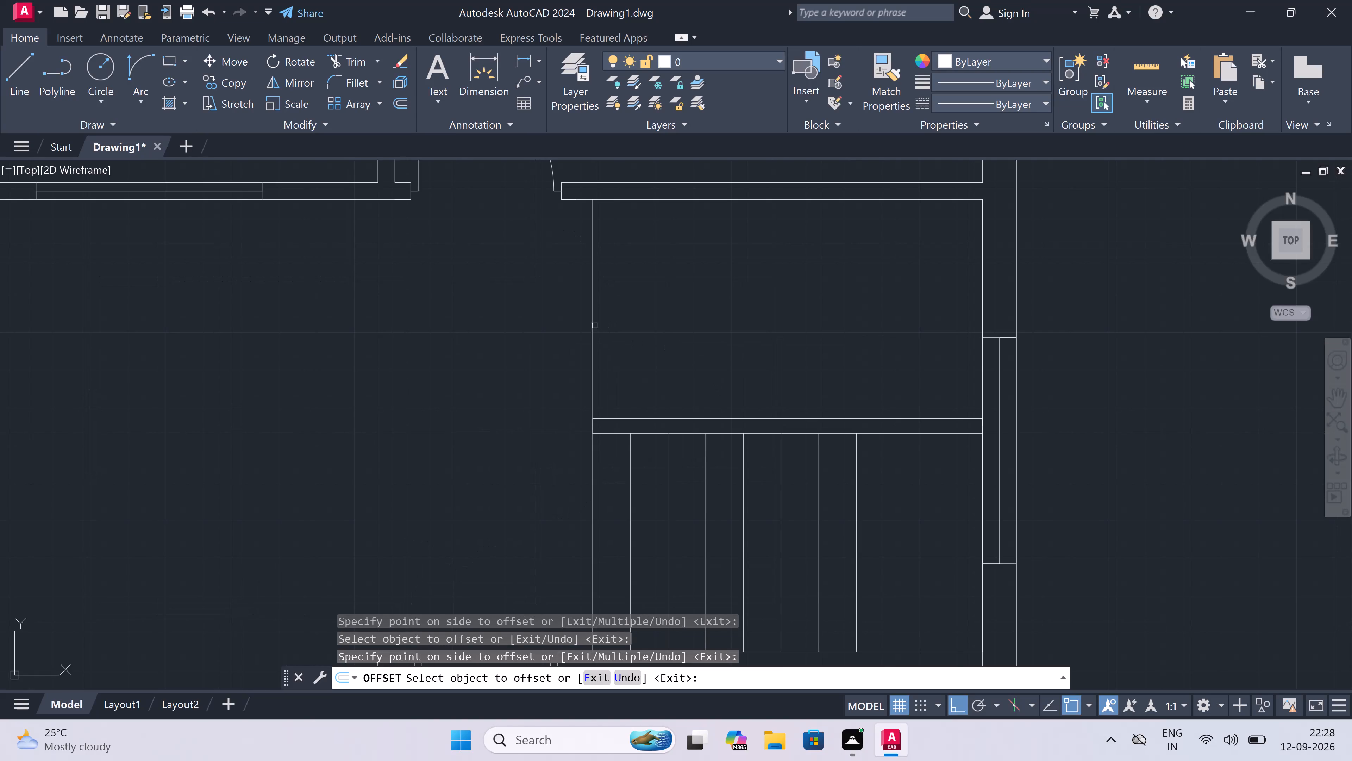
left_click_drag(593, 321, 601, 319)
left_click(630, 321)
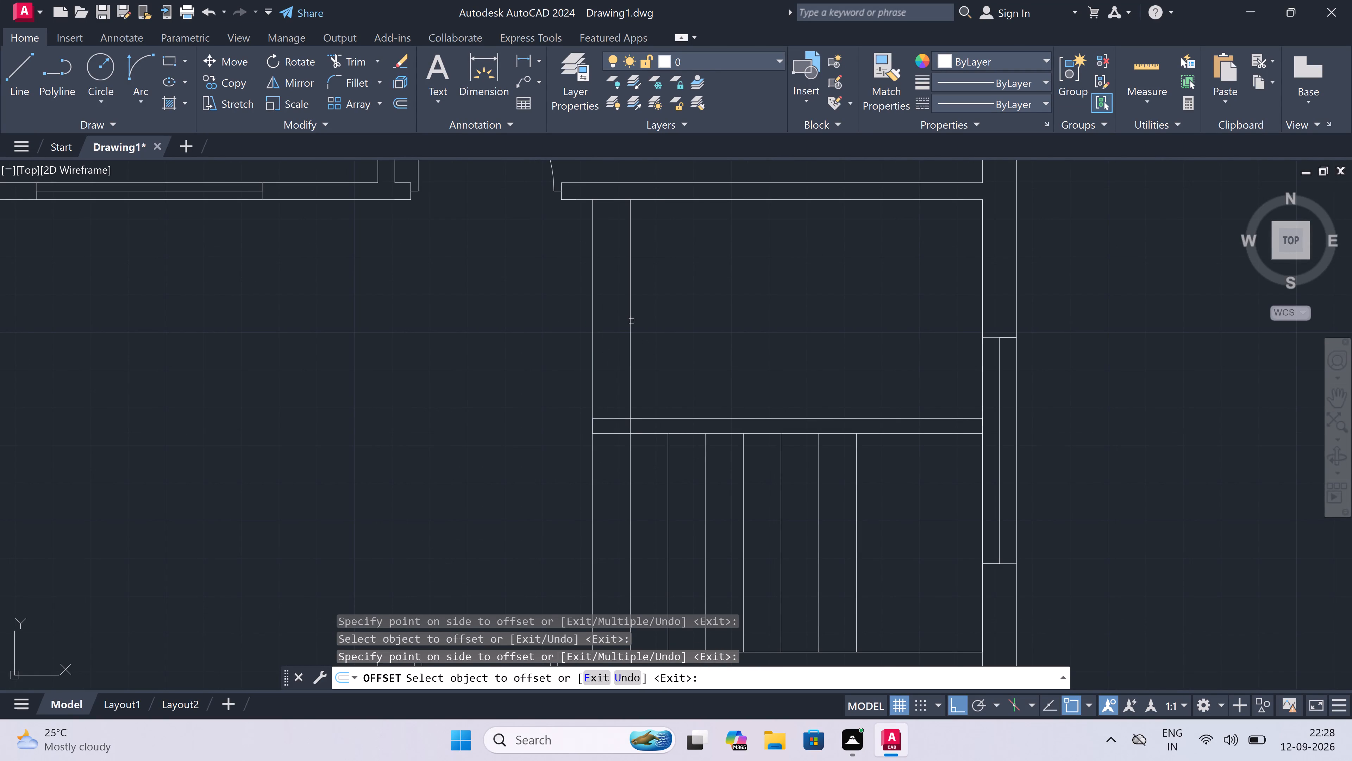
left_click(627, 323)
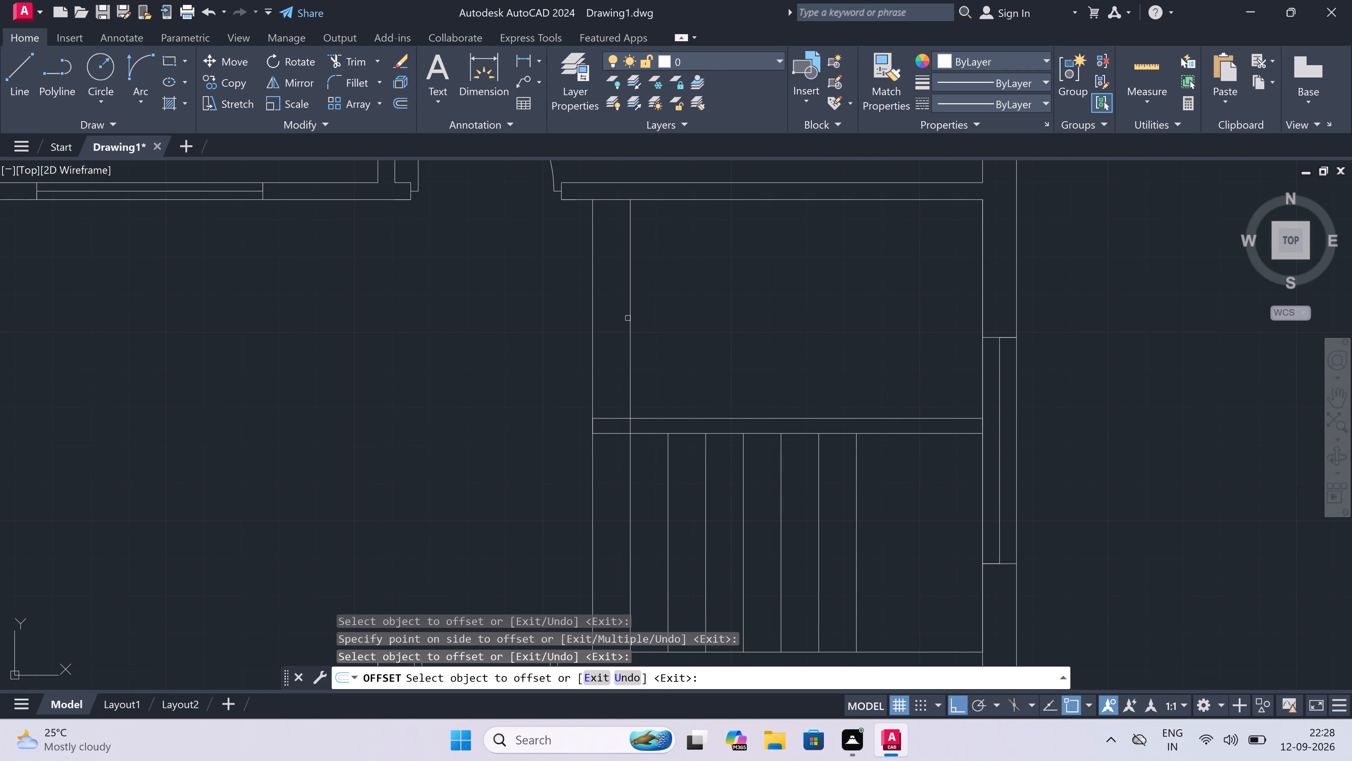
left_click_drag(631, 317, 637, 317)
left_click(656, 314)
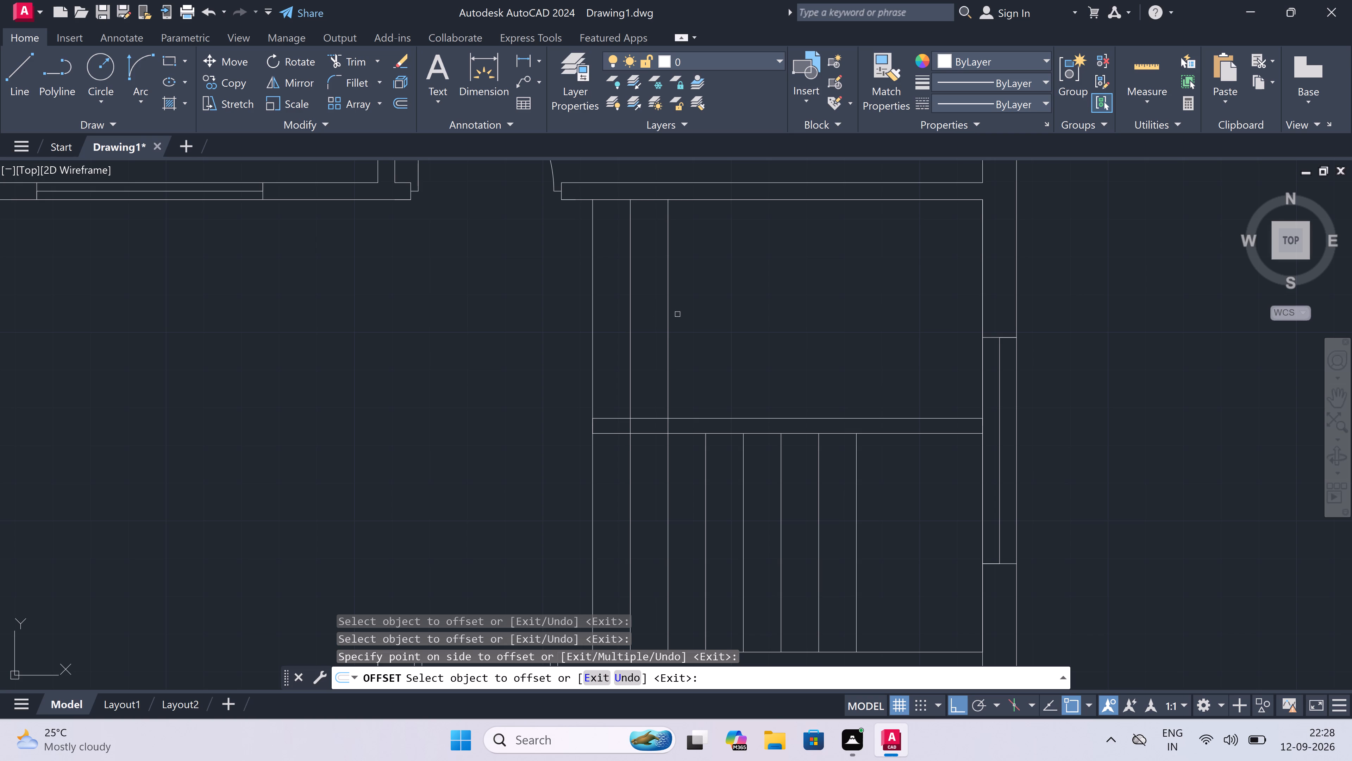
left_click_drag(666, 315, 672, 315)
left_click(686, 314)
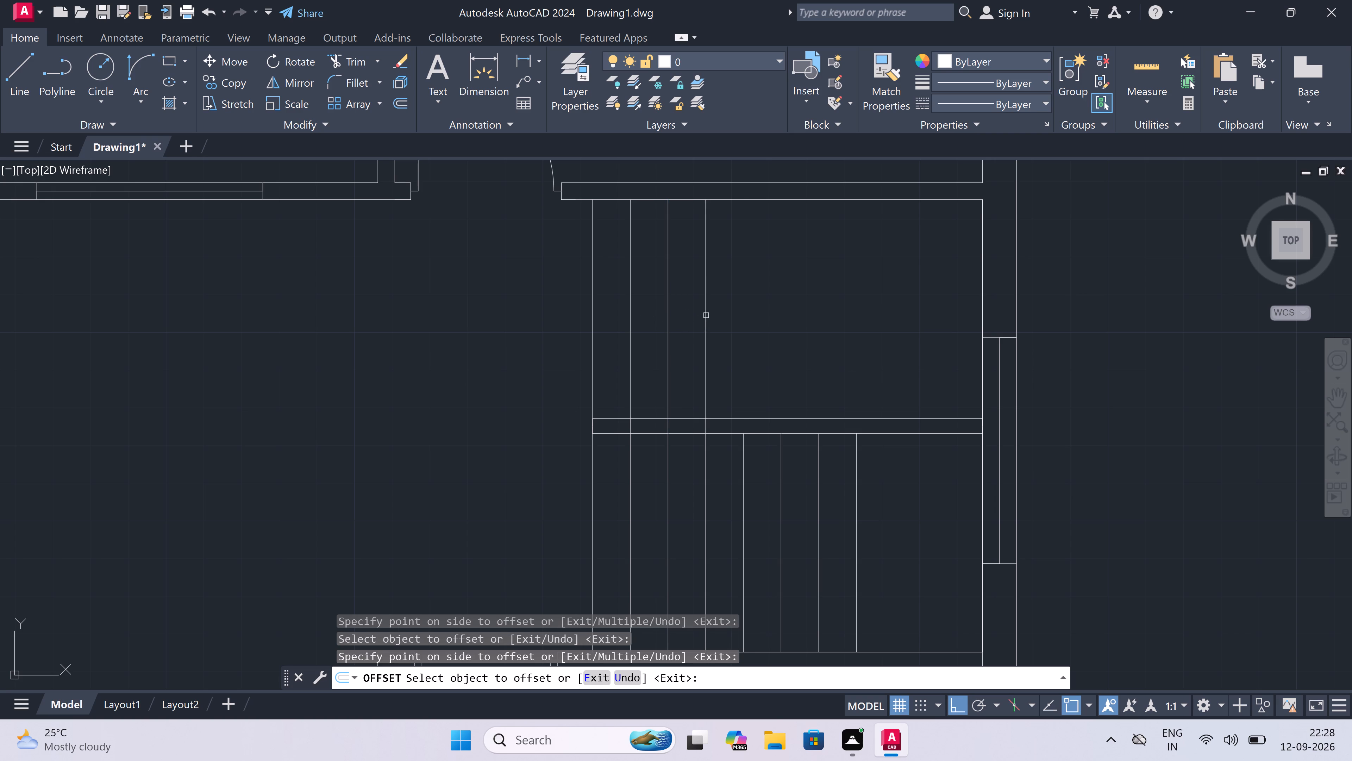
left_click_drag(706, 315, 733, 316)
left_click(734, 316)
Continue the upper stair flight with three more tread lines at 10" offsets towards the right outer wall.
left_click_drag(743, 311, 750, 311)
left_click(768, 311)
left_click_drag(780, 309, 784, 309)
left_click(809, 306)
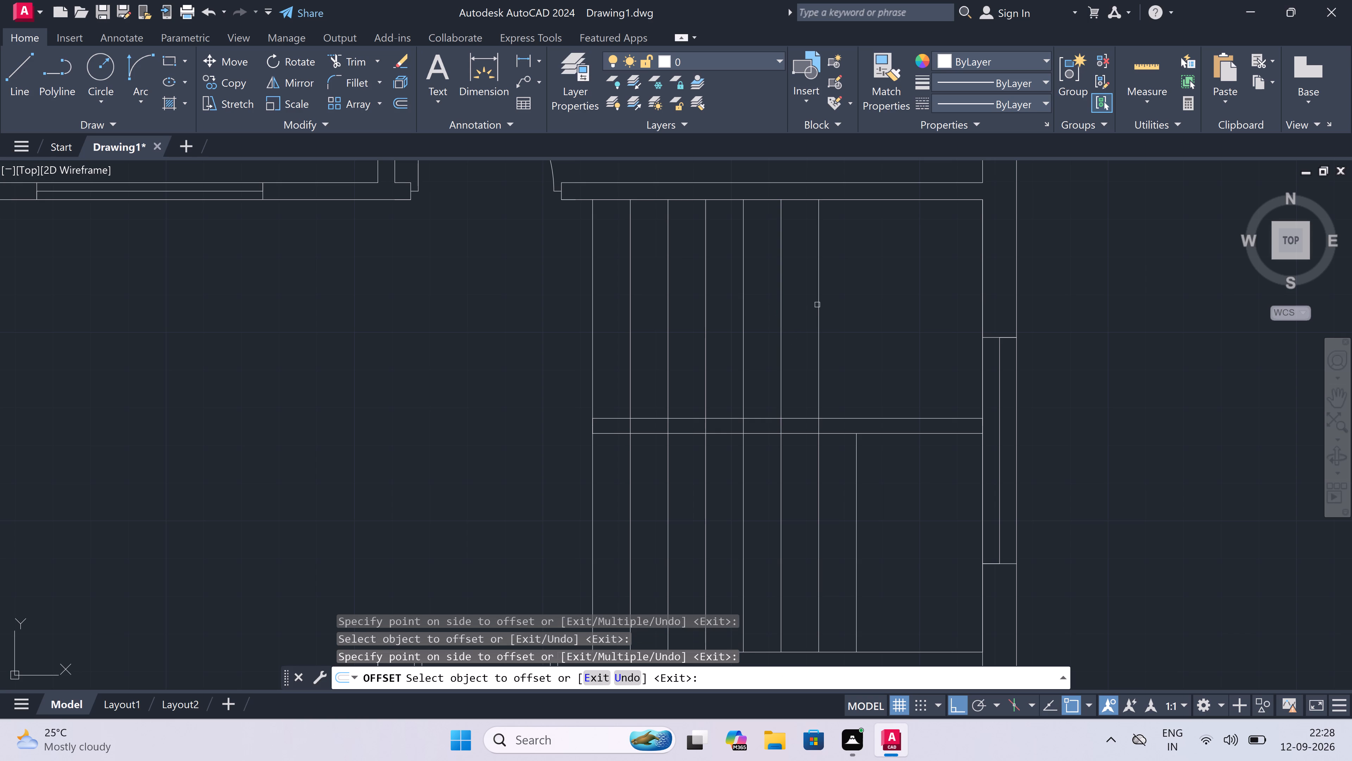
left_click(821, 303)
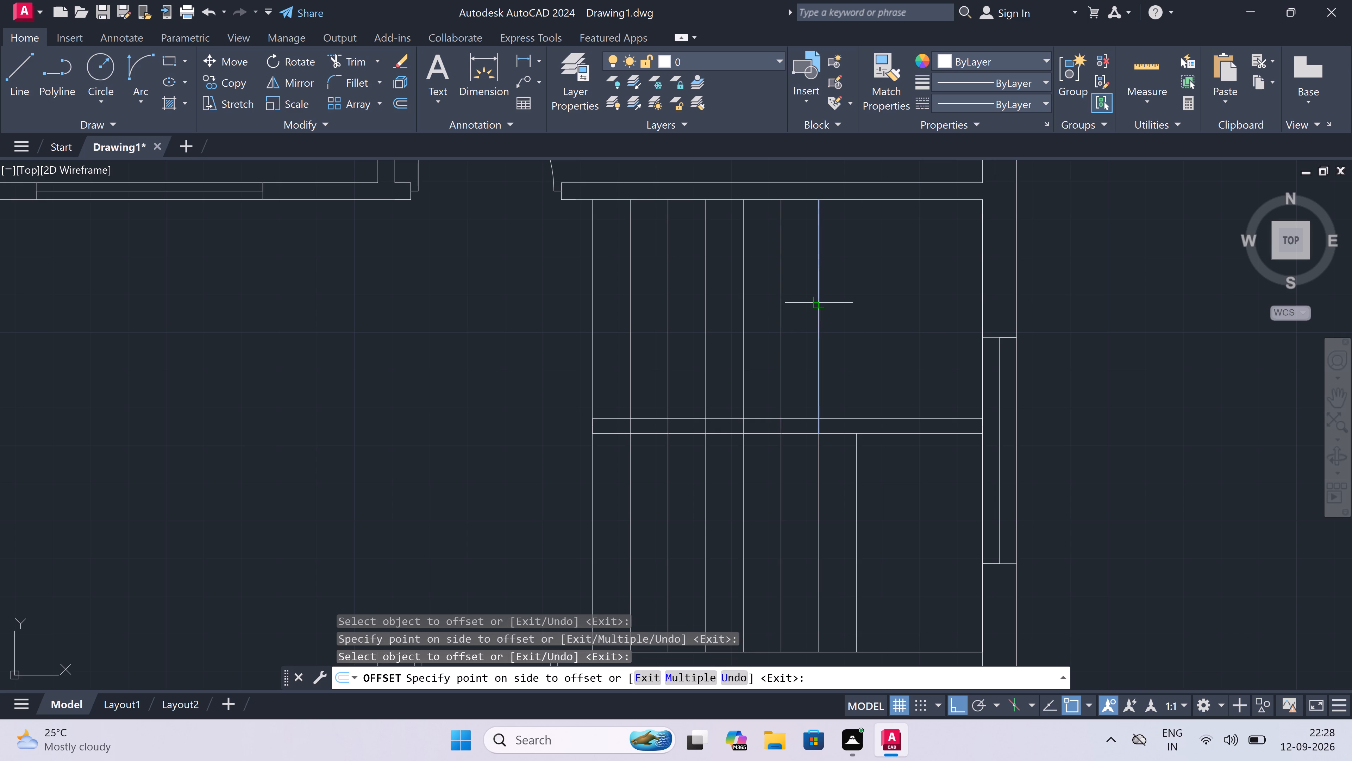
left_click(835, 307)
key("Escape")
Trim the middle partition's two lines between the last tread line and the right outer wall to open the landing.
scroll(829, 309, "down", 3)
scroll(846, 324, "up", 4)
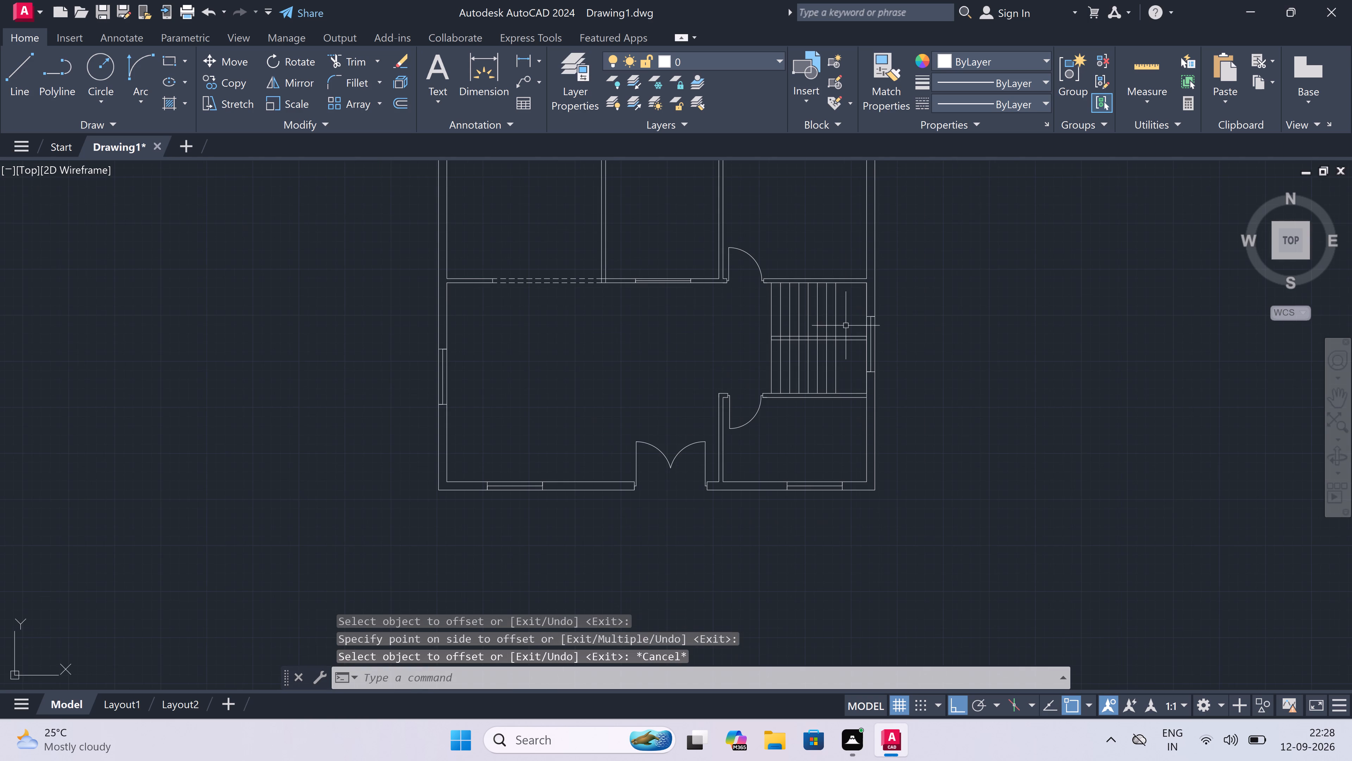
scroll(846, 322, "down", 3)
scroll(849, 302, "up", 3)
scroll(849, 302, "down", 2)
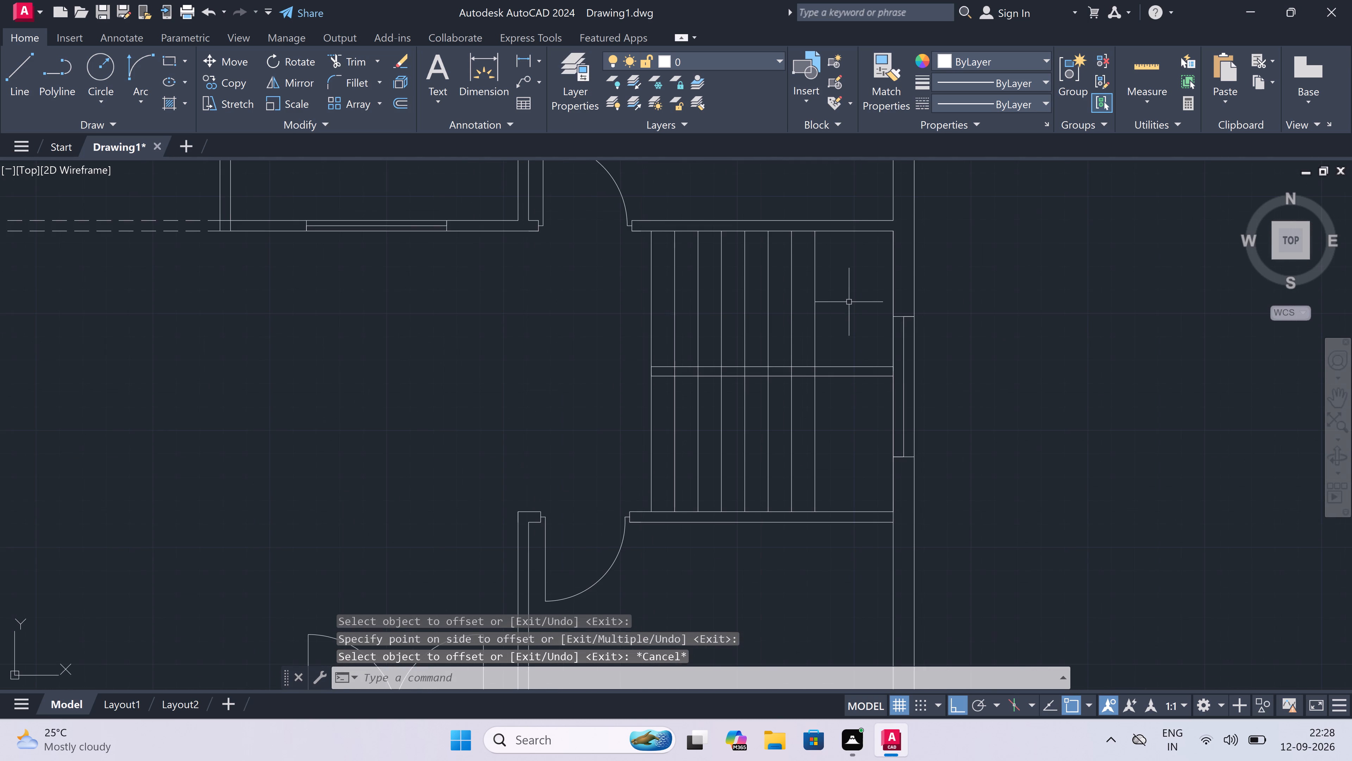
type("tr")
key("space")
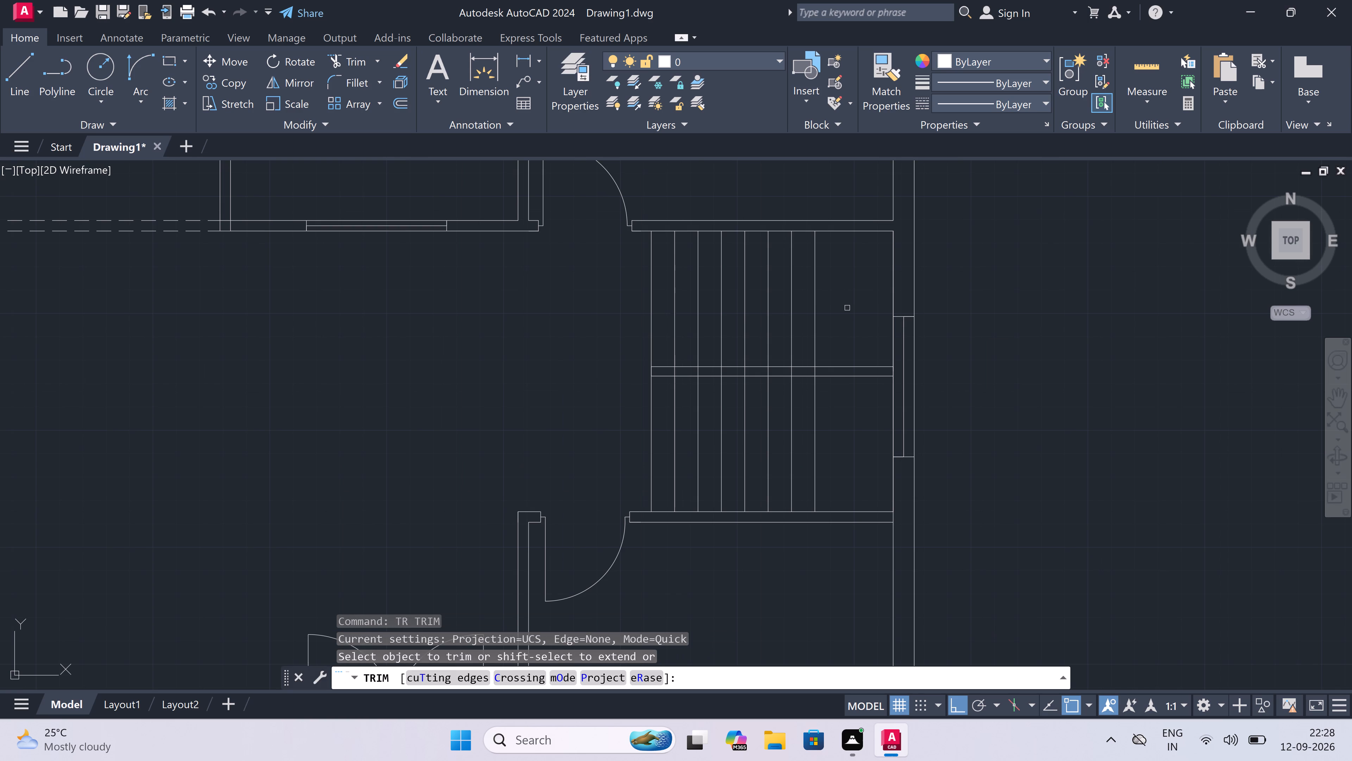
left_click_drag(839, 343, 839, 362)
double_click(837, 388)
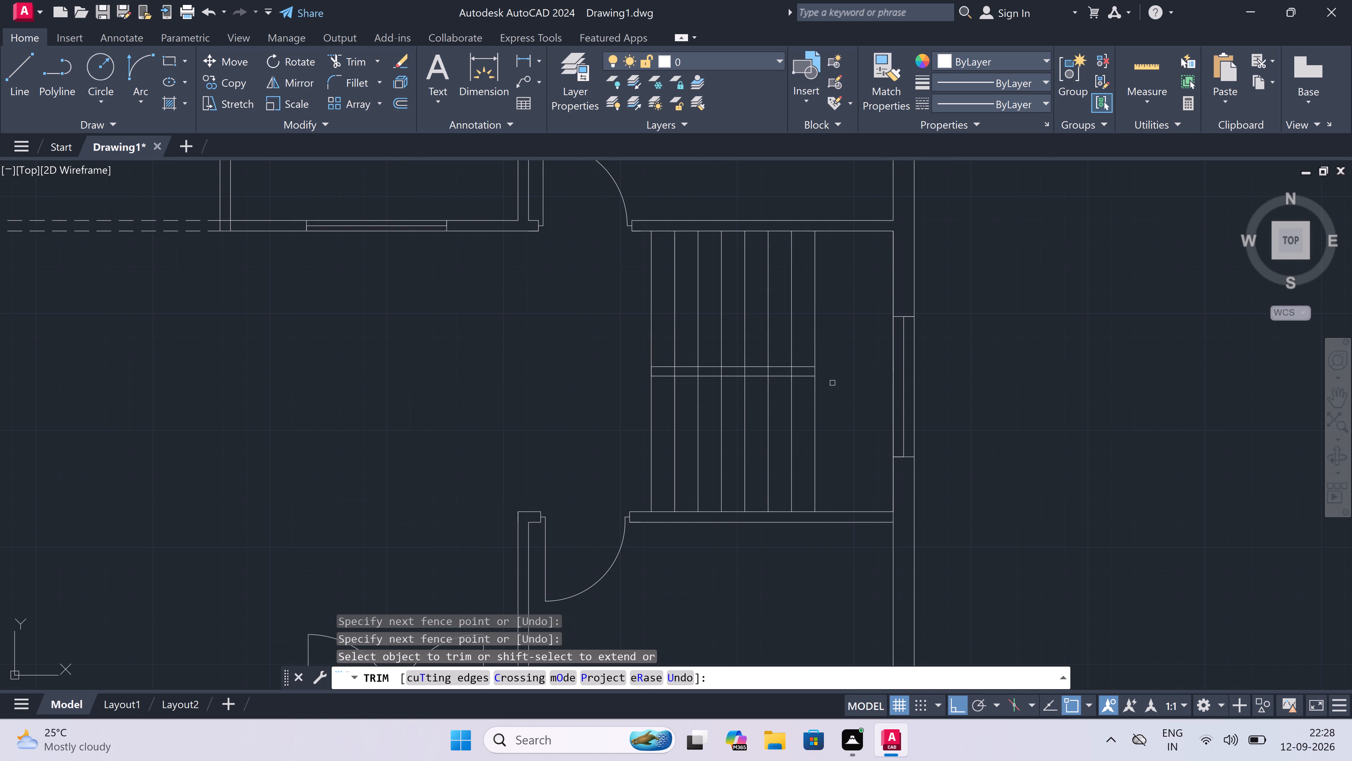
Trim the tread line segments crossing the thickness of the middle partition between the two stair flights.
scroll(795, 365, "up", 2)
left_click_drag(801, 377, 796, 378)
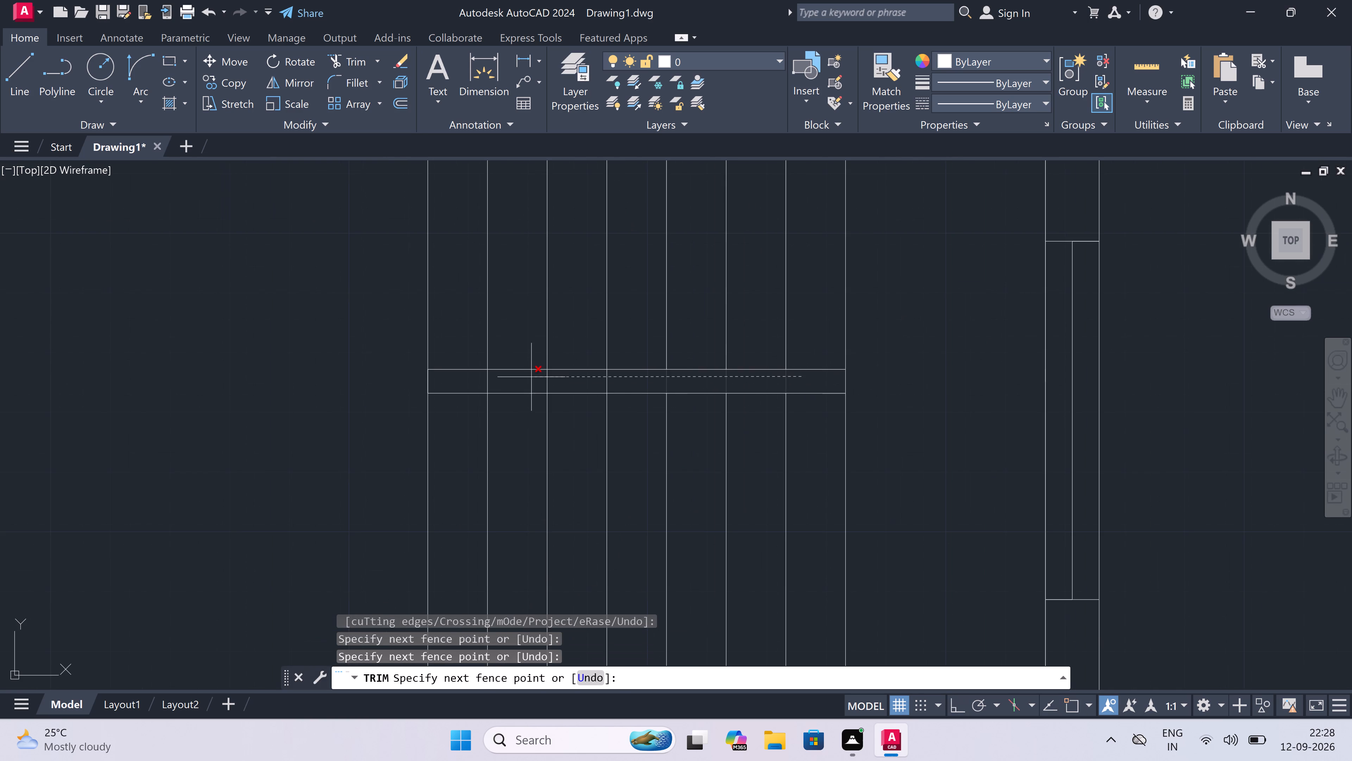
left_click(465, 379)
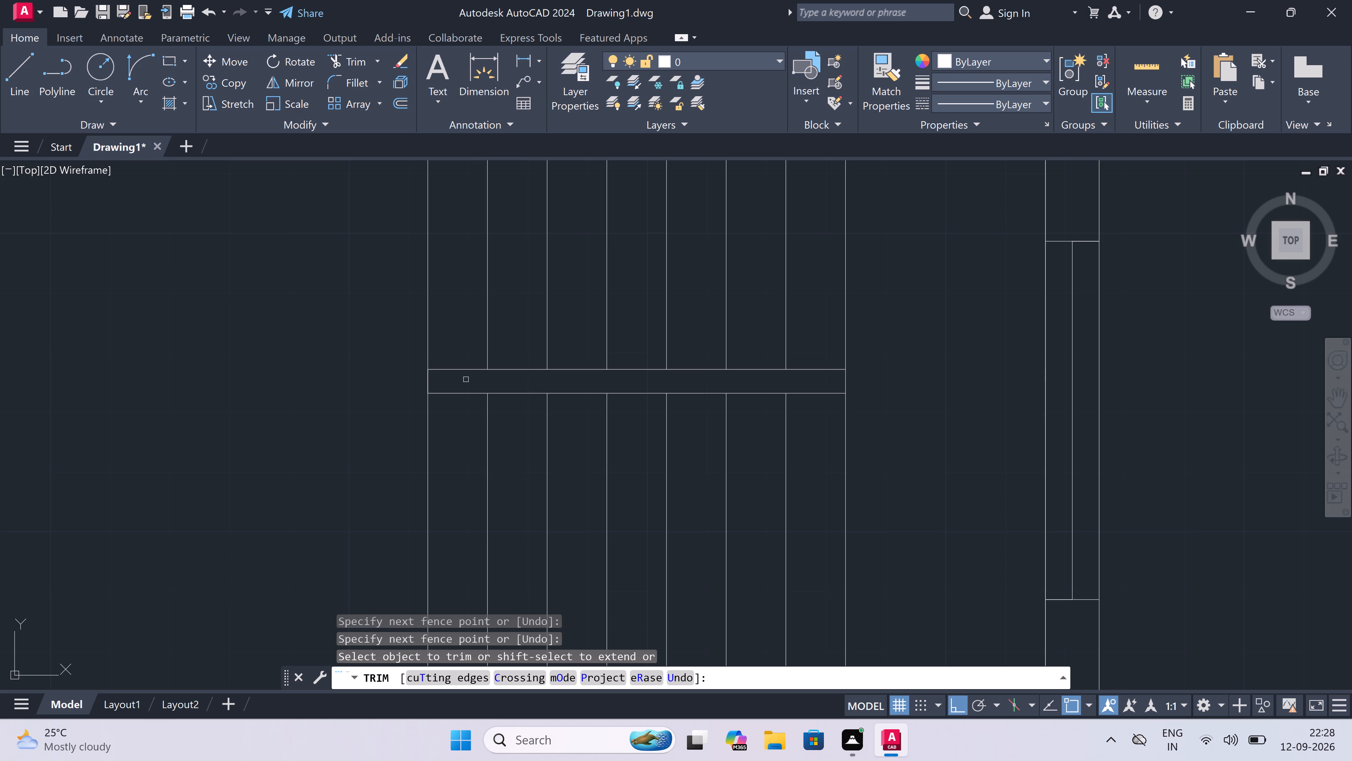
key("Escape")
Draw a horizontal line across the landing from the midpoint of the middle partition's right end to the right outer wall.
scroll(466, 379, "down", 2)
scroll(610, 354, "up", 3)
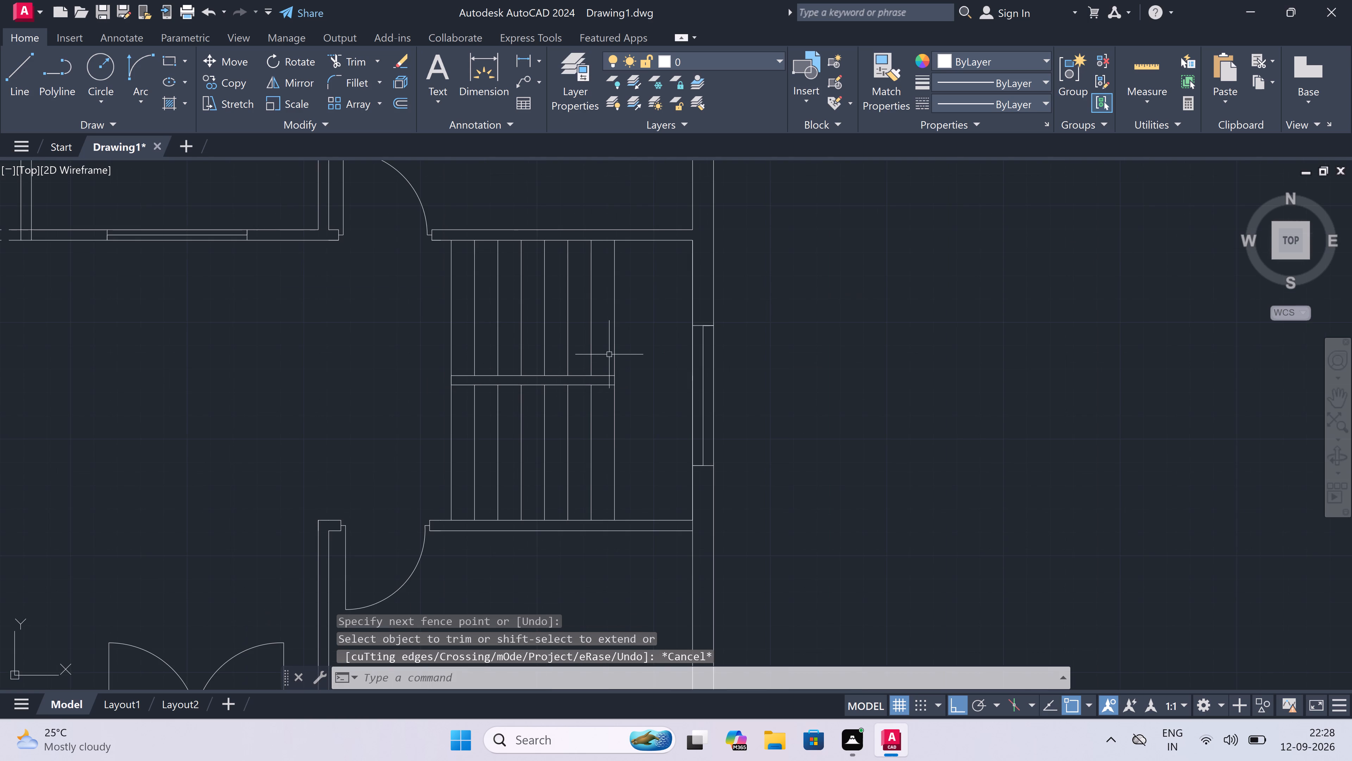
type("l")
key("space")
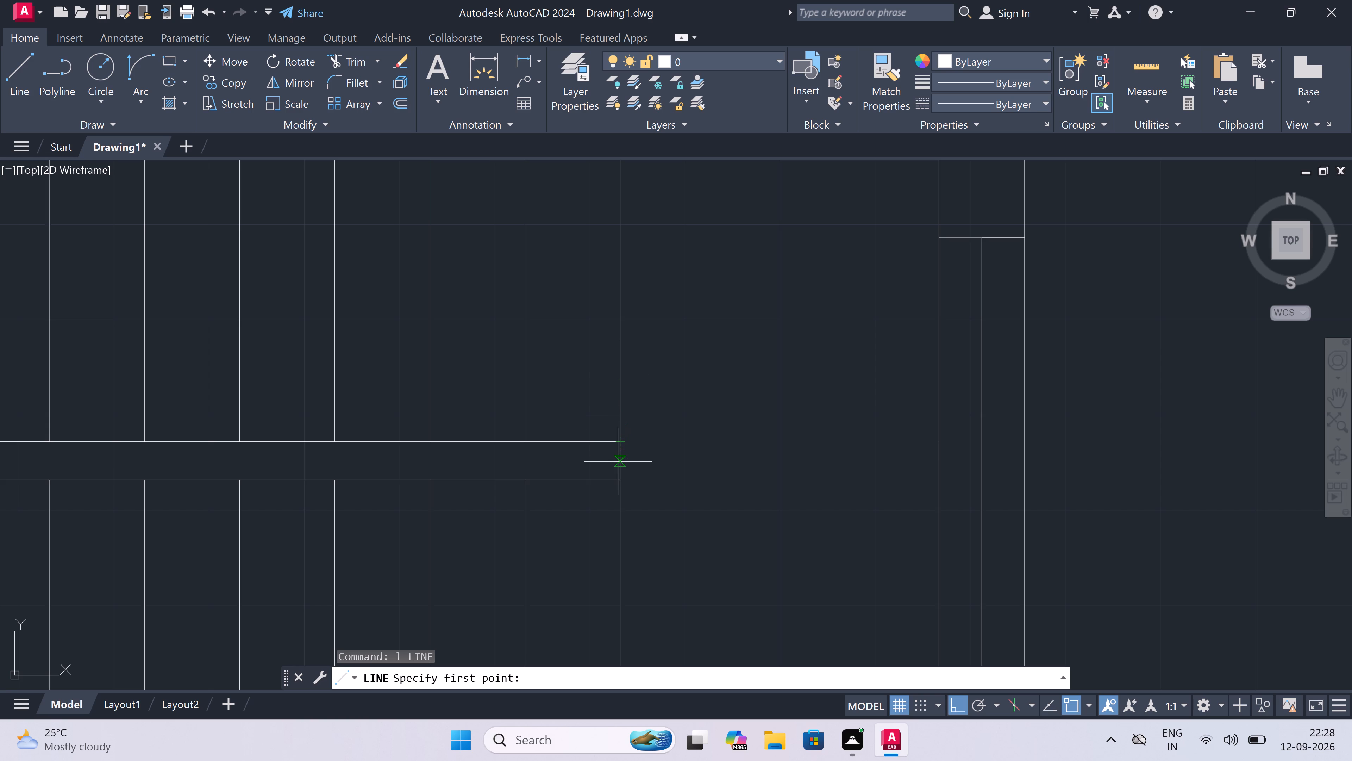
scroll(619, 461, "up", 2)
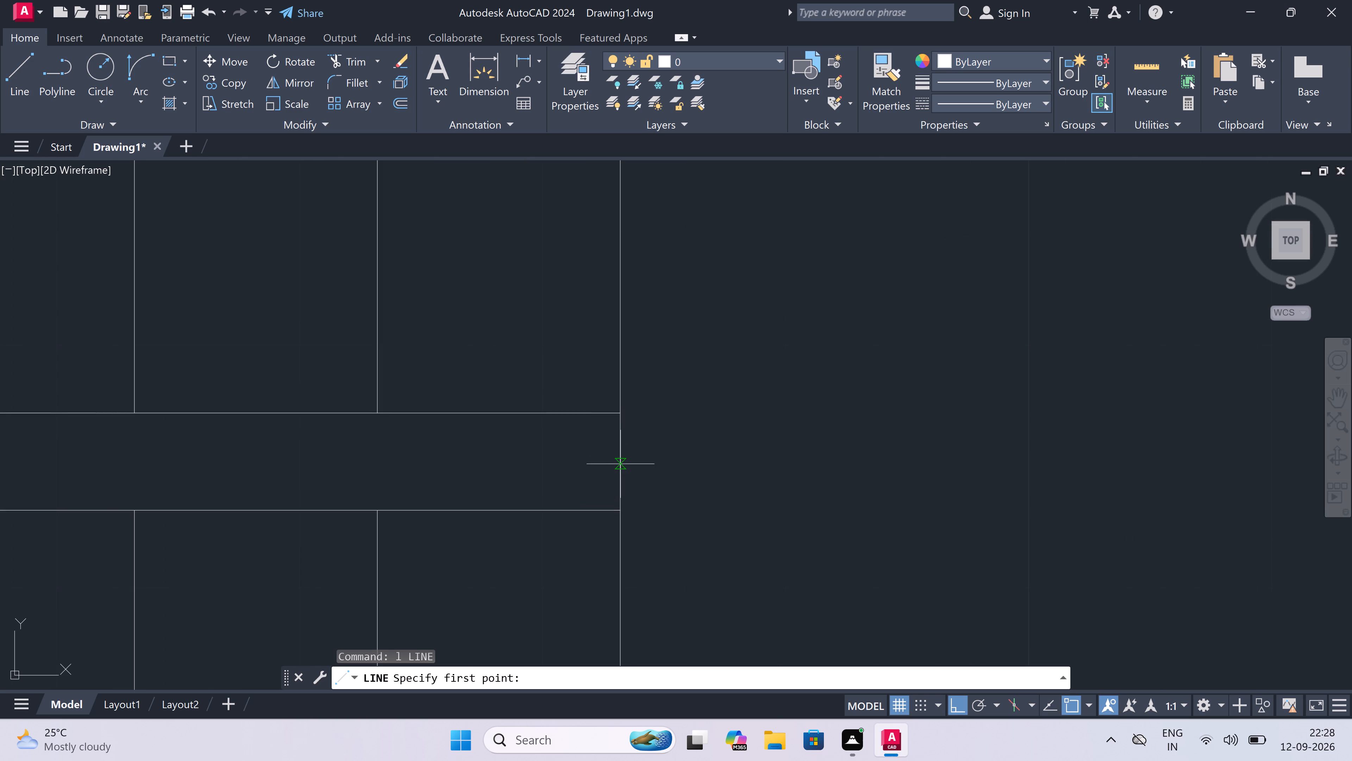
left_click_drag(621, 463, 630, 464)
scroll(701, 449, "down", 3)
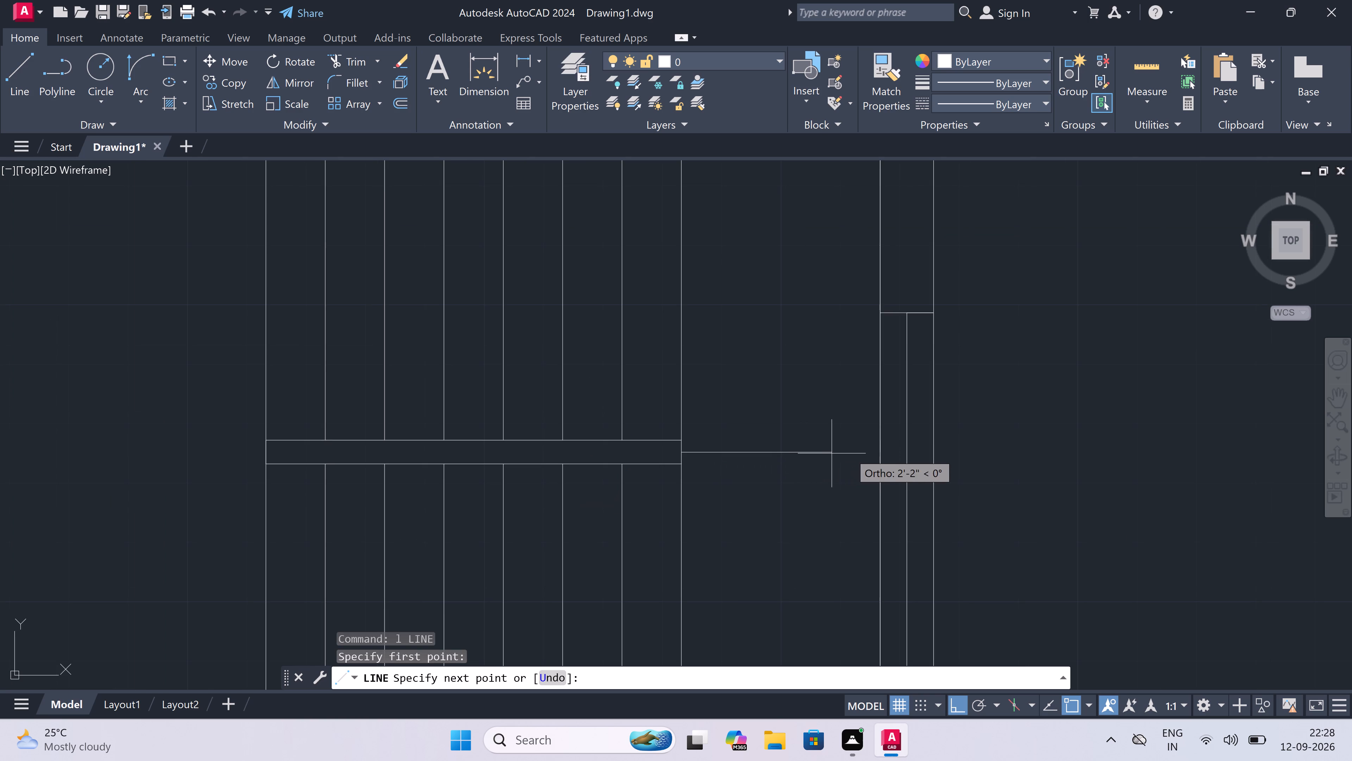
left_click(880, 452)
key("Escape")
With Ortho off, draw a diagonal line from the middle partition's right-end midpoint to the landing's upper right corner.
key("space")
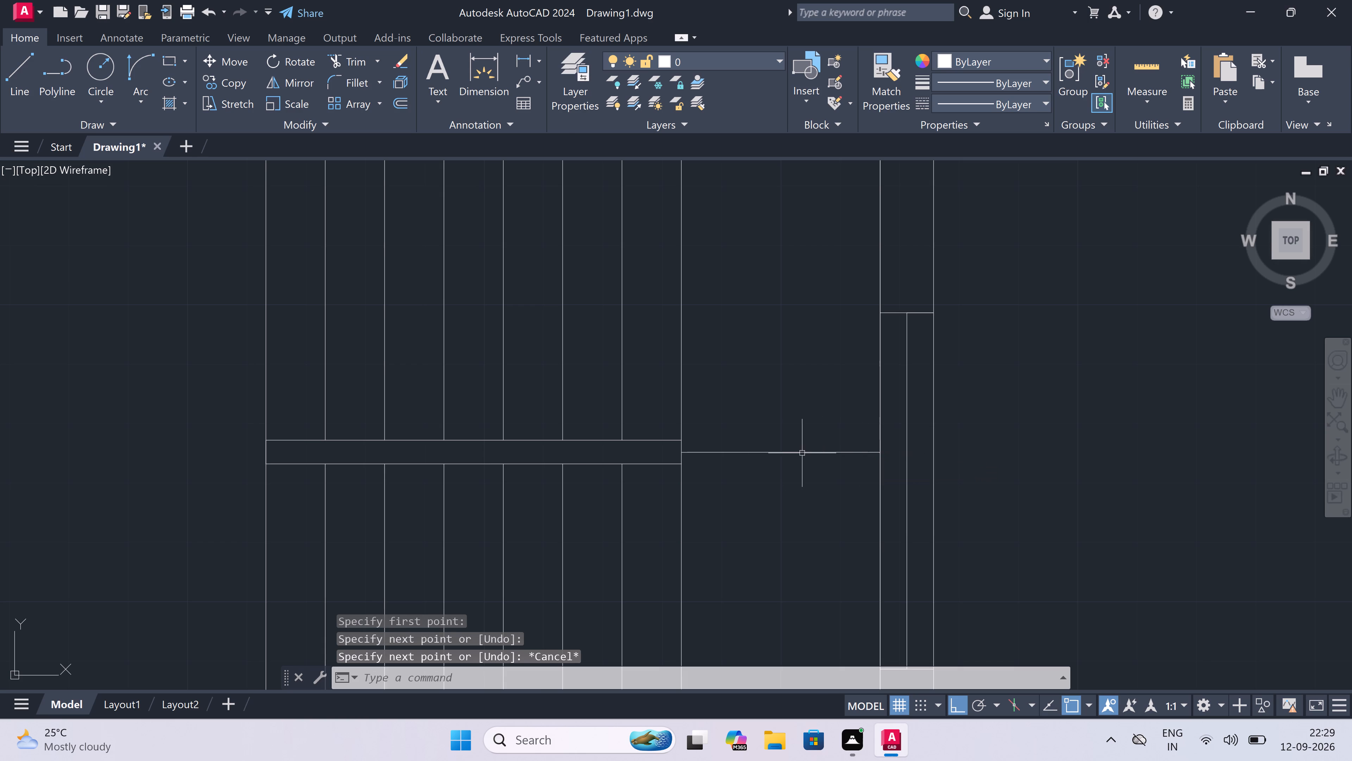
left_click(683, 456)
key("F8")
scroll(728, 376, "down", 3)
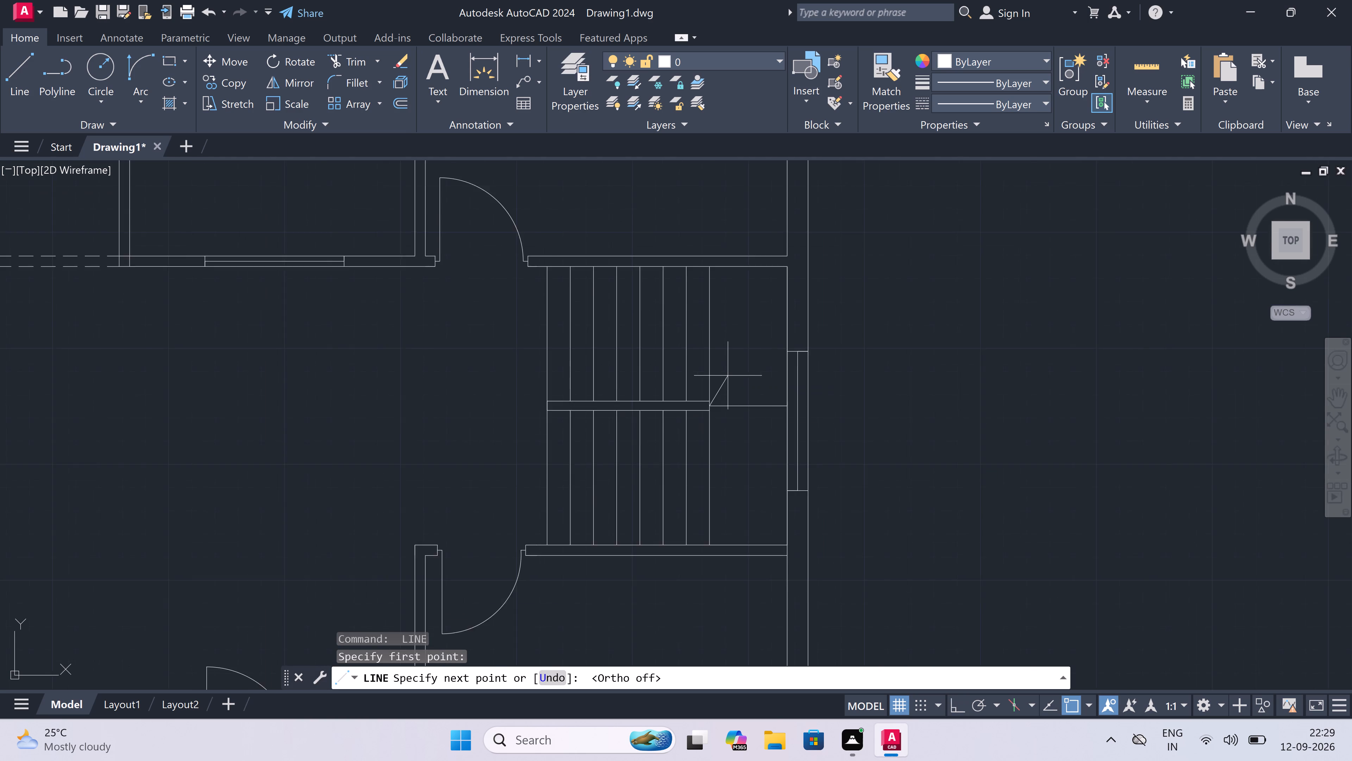
scroll(752, 316, "up", 3)
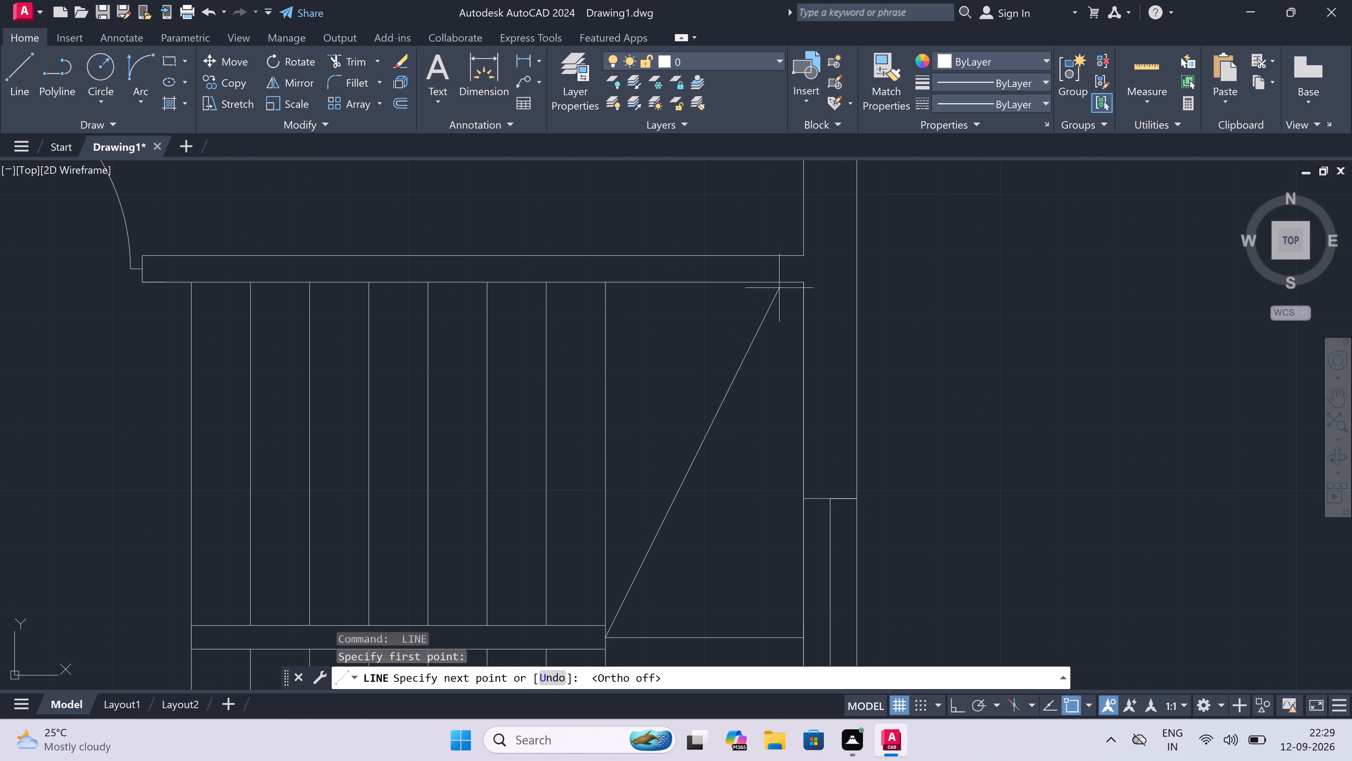
left_click(800, 280)
key("Escape")
Draw a diagonal line from the middle partition's right-end midpoint to the landing's lower right corner.
scroll(796, 282, "down", 4)
key("space")
scroll(743, 371, "up", 3)
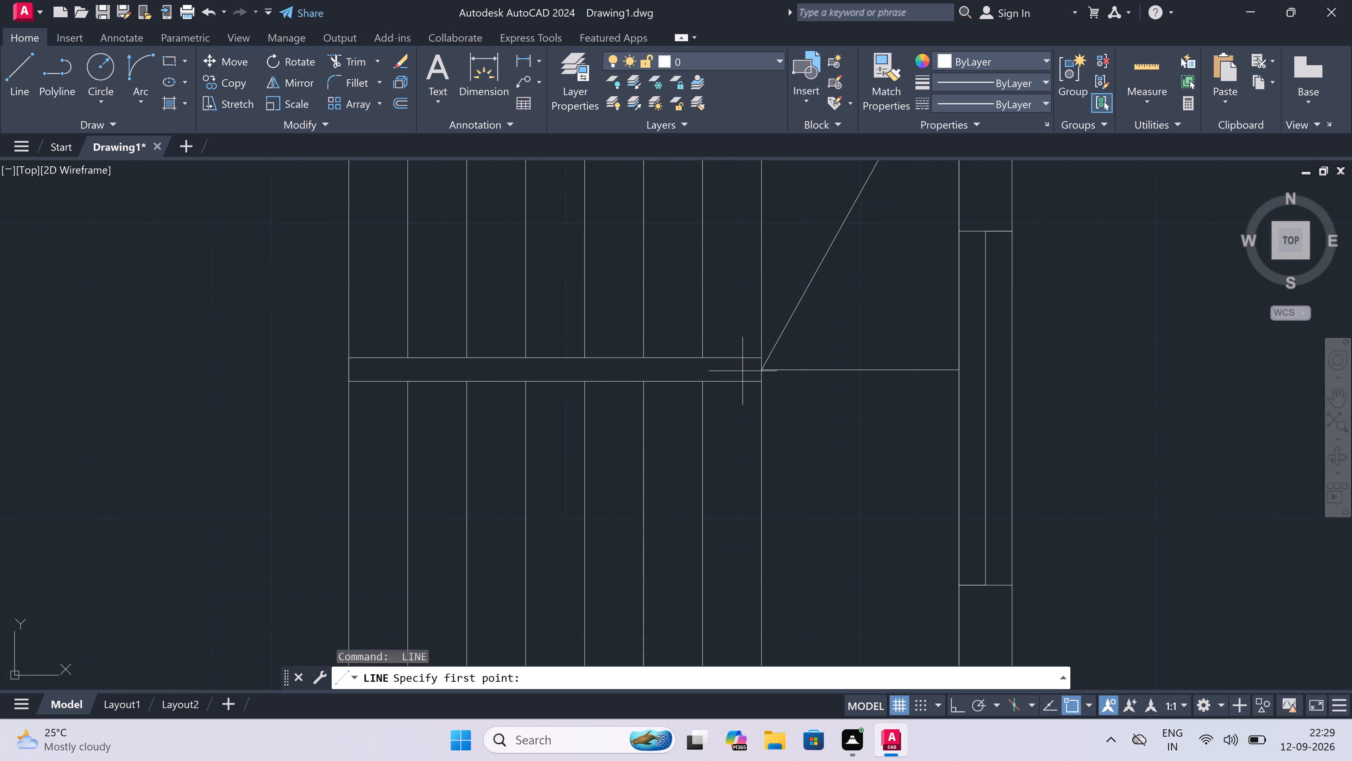
left_click(765, 369)
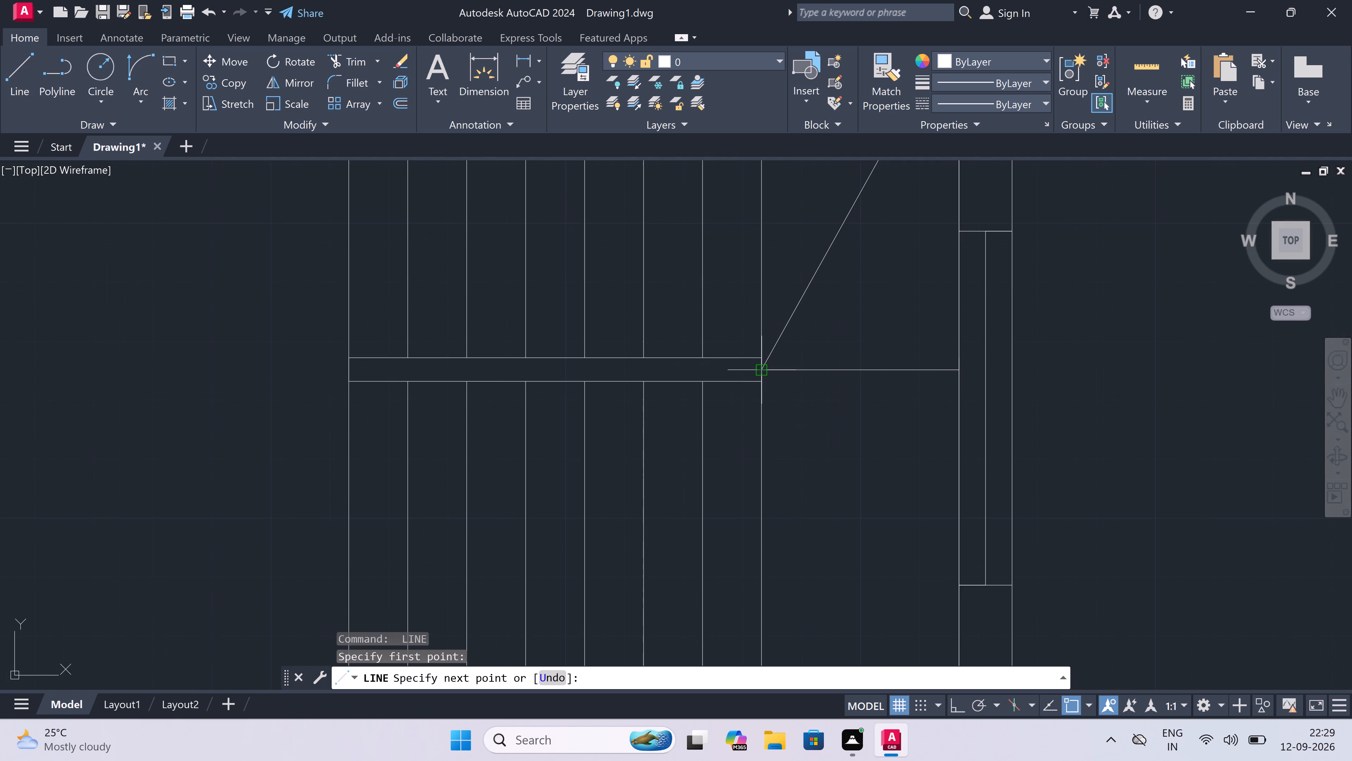
scroll(768, 375, "down", 3)
scroll(815, 456, "up", 4)
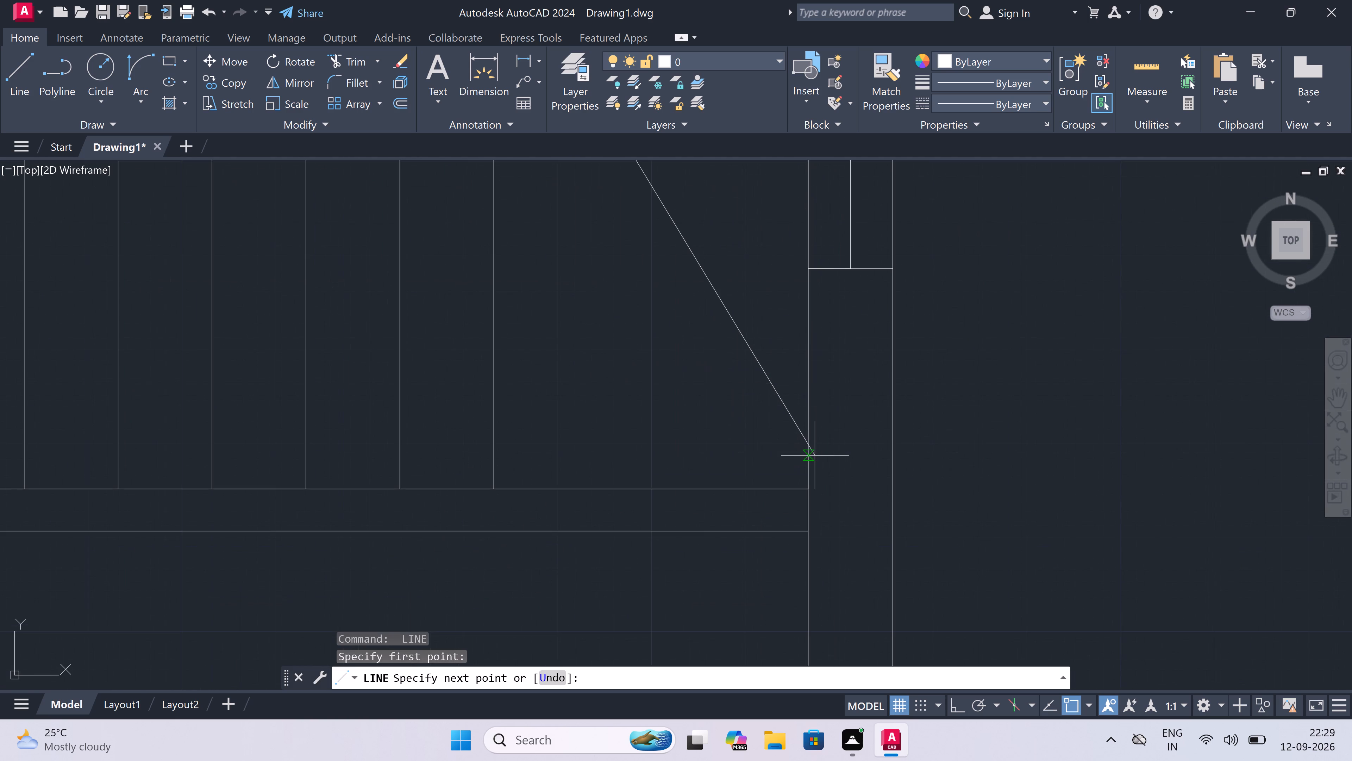
left_click(805, 489)
key("Escape")
Trim the inner wall lines that cross the wall thickness at the plan's upper left outer corner.
scroll(688, 489, "down", 8)
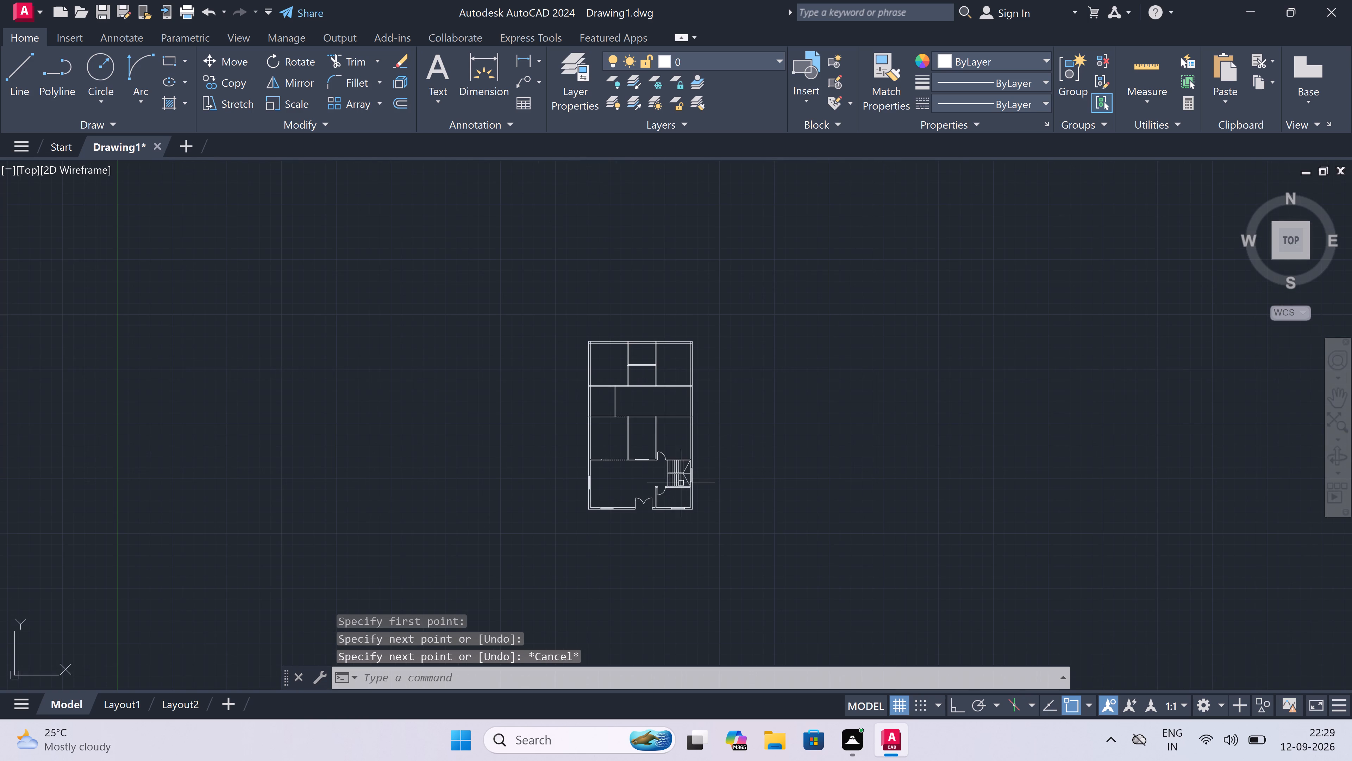
scroll(607, 369, "up", 3)
scroll(634, 321, "up", 1)
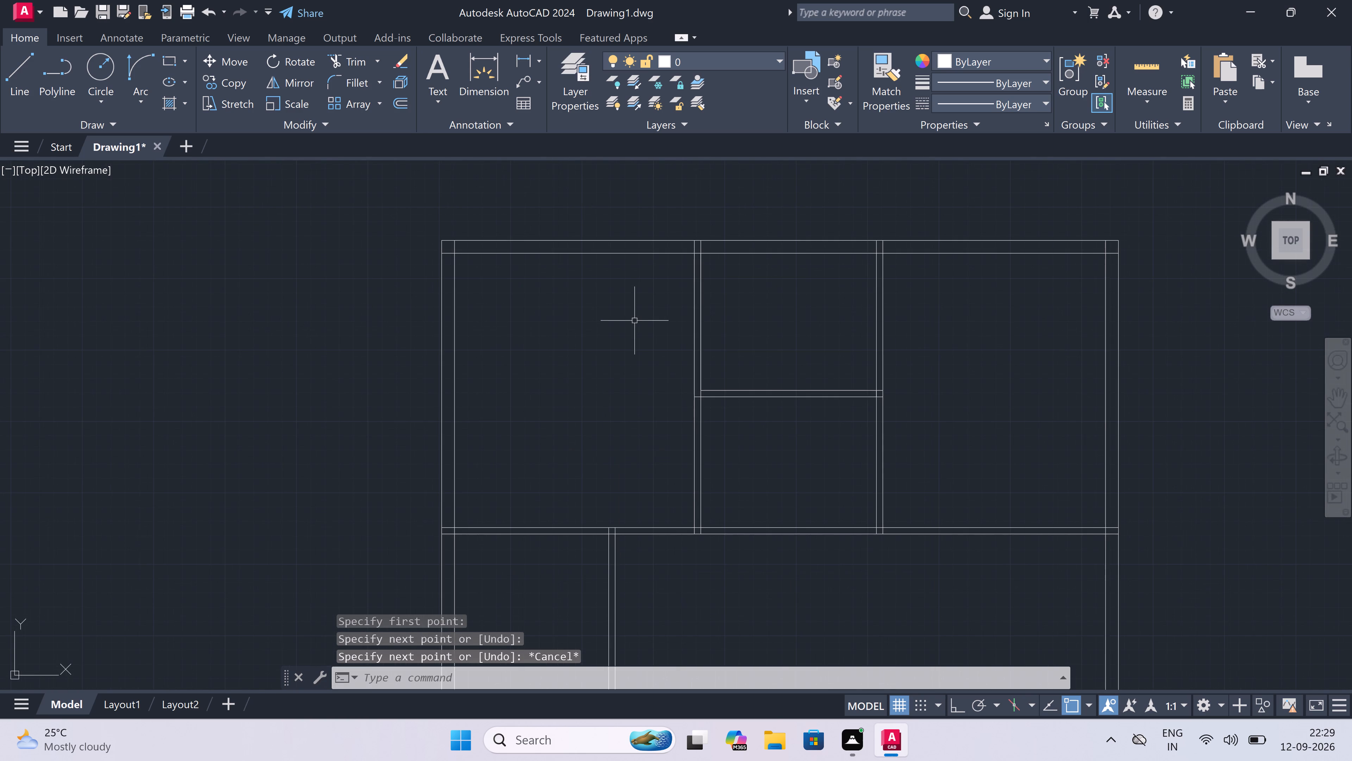
scroll(632, 321, "down", 1)
scroll(523, 273, "up", 4)
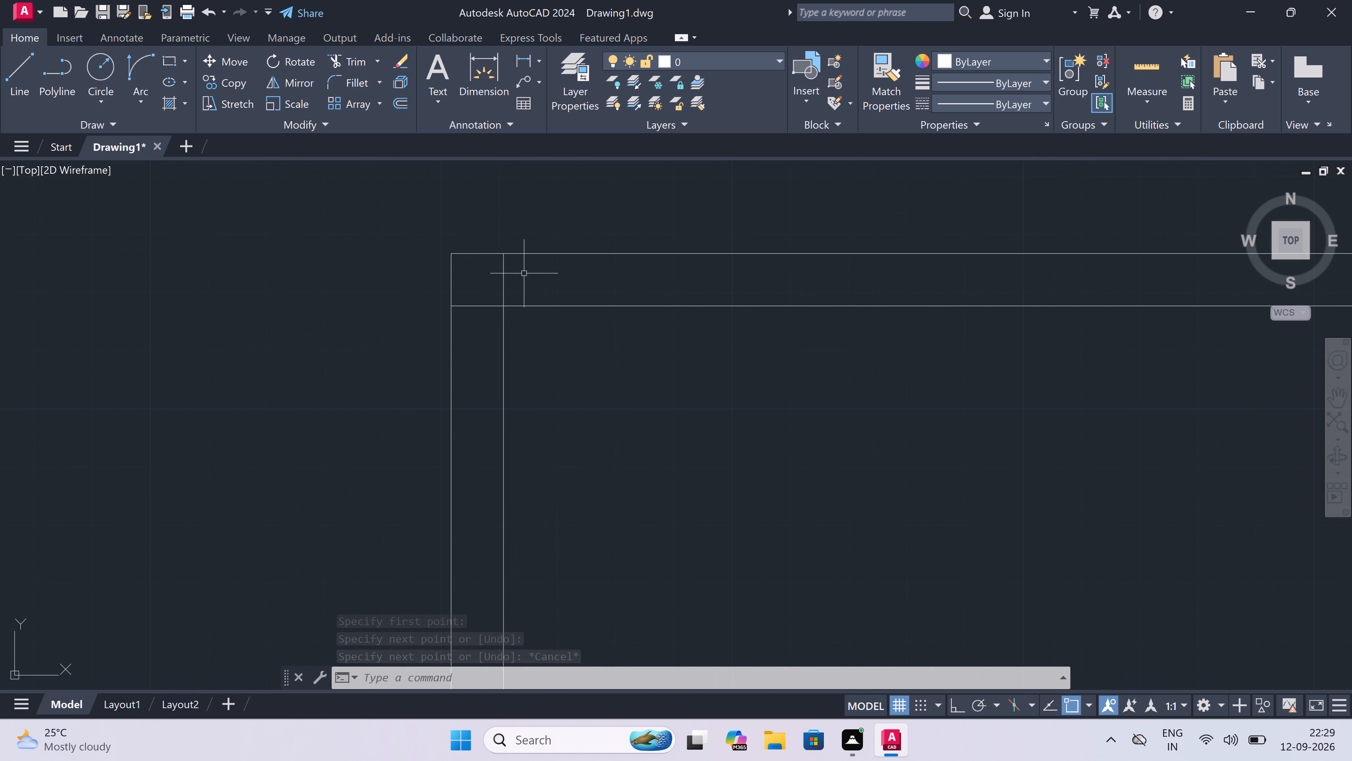
type("tr")
key("space")
left_click_drag(525, 272, 515, 278)
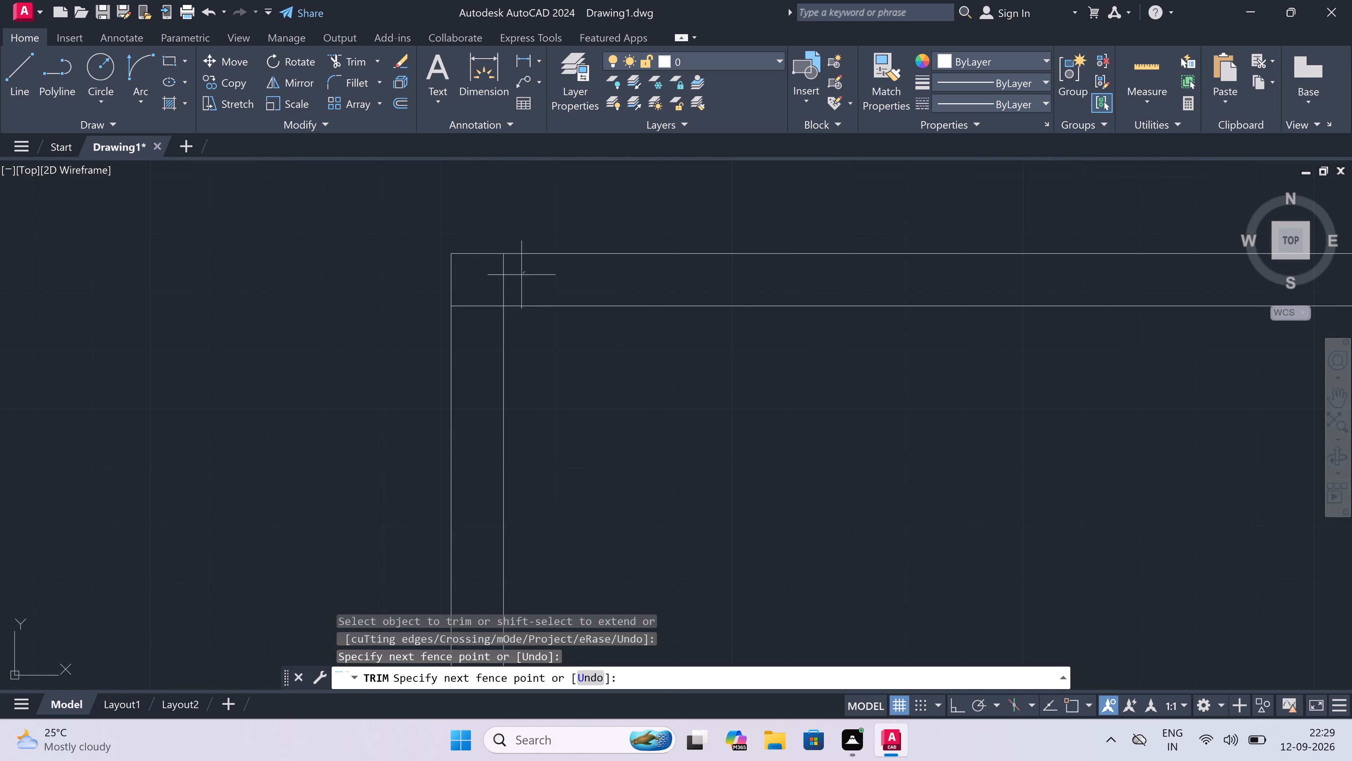
left_click(478, 309)
left_click(478, 295)
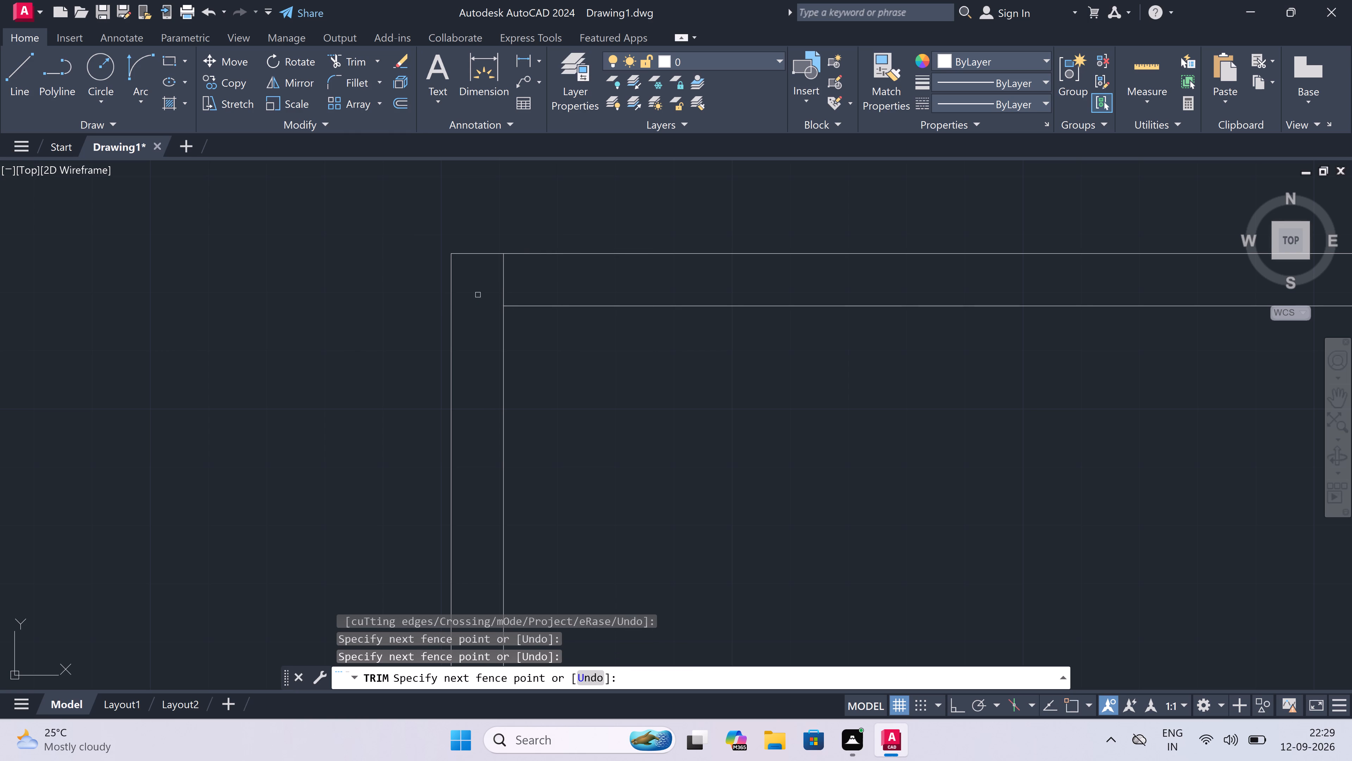
left_click_drag(480, 292, 499, 285)
left_click(540, 273)
Trim the two vertical partitions' lines inside the top outer wall and the inner wall line across both partition ends.
scroll(539, 273, "down", 5)
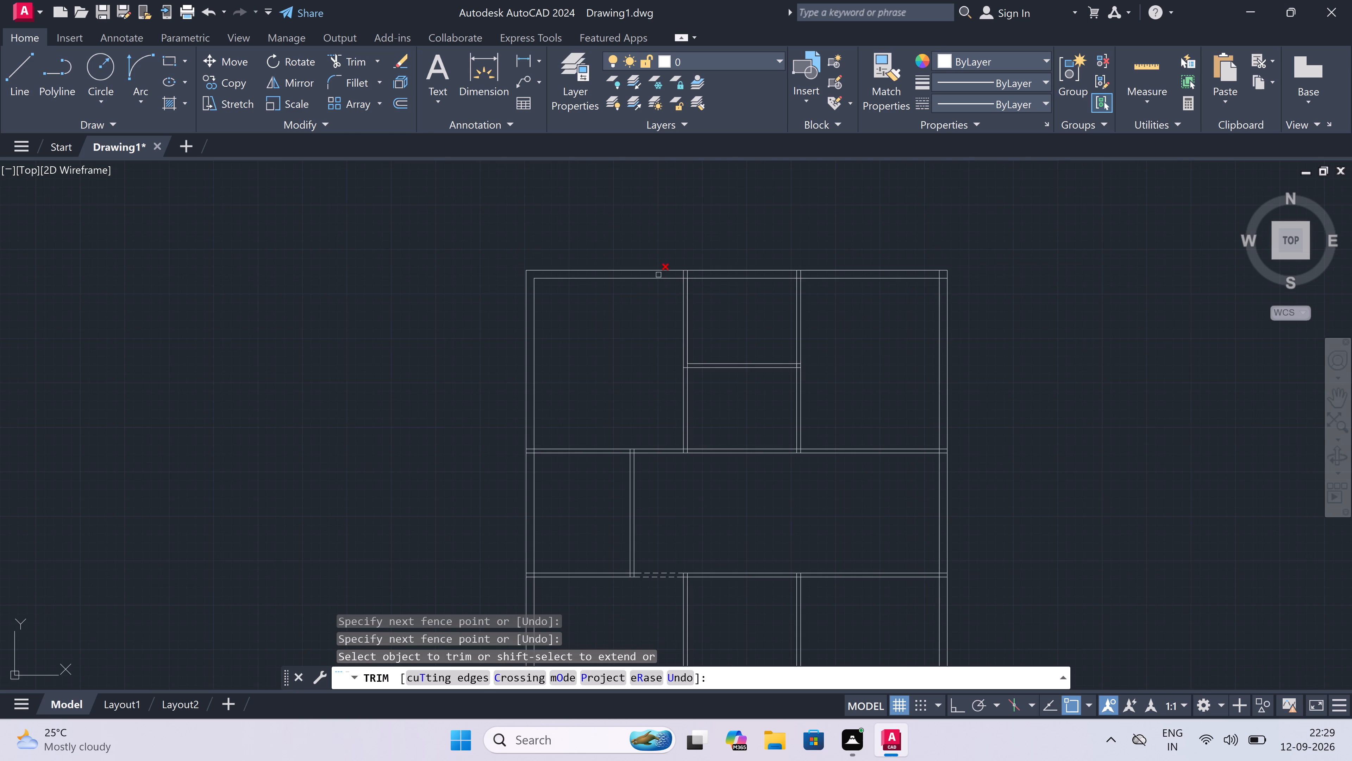
scroll(728, 265, "up", 3)
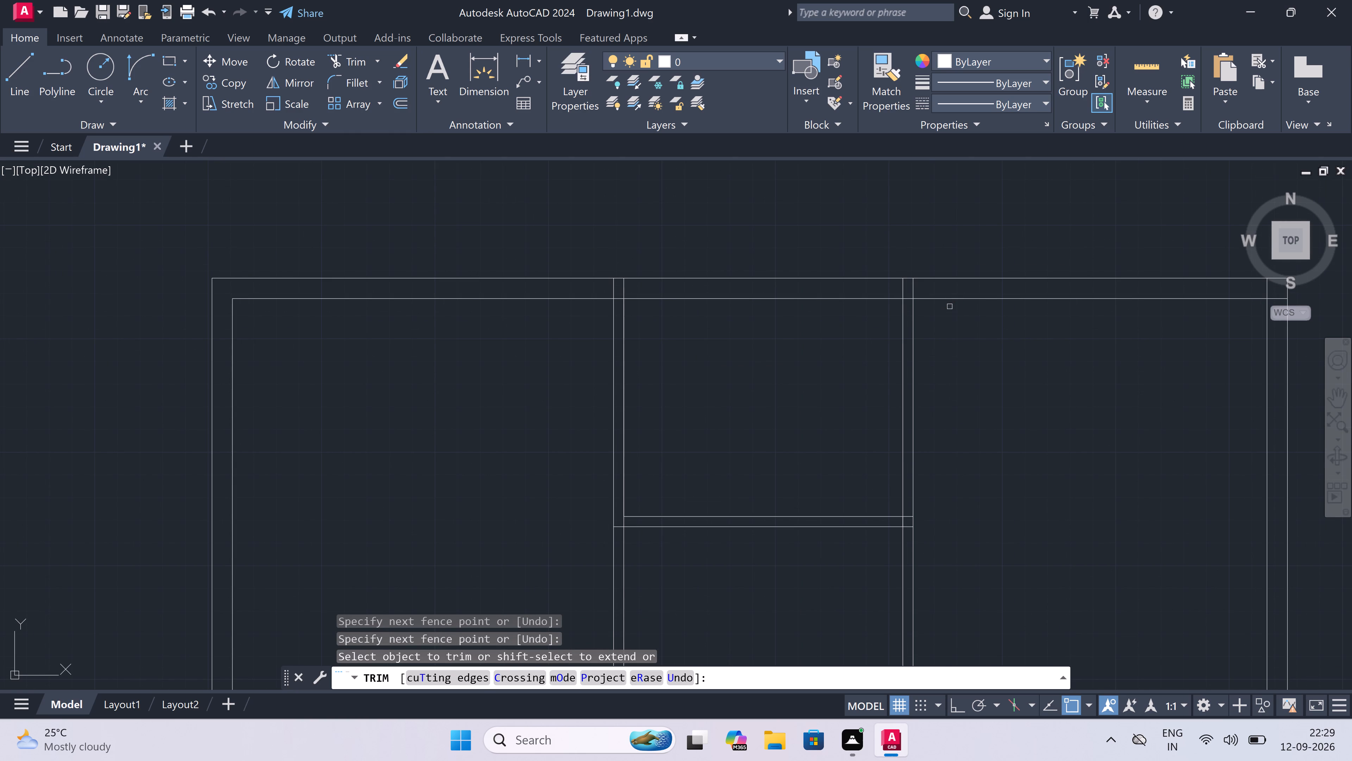
left_click_drag(925, 284, 918, 288)
left_click_drag(600, 291, 662, 291)
left_click_drag(946, 283, 919, 286)
left_click(858, 292)
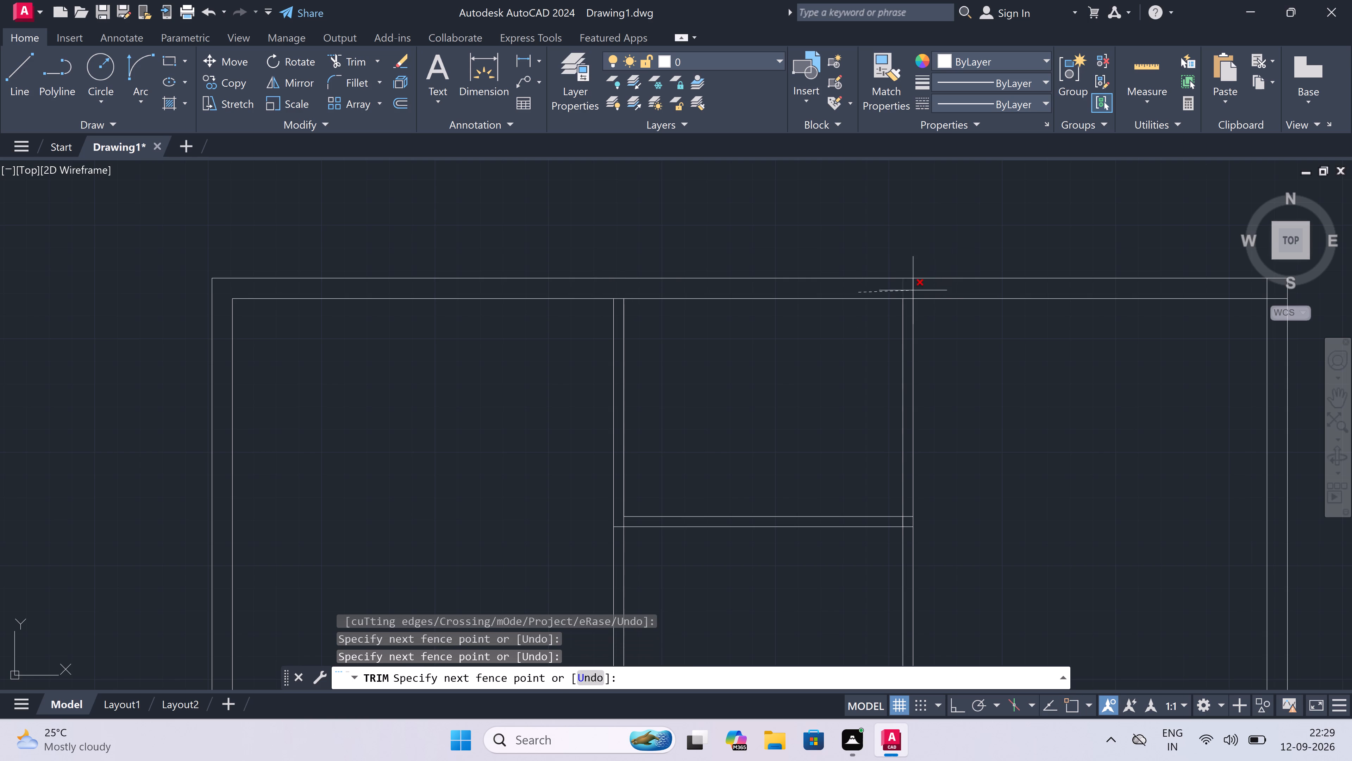
left_click(913, 290)
left_click(913, 289)
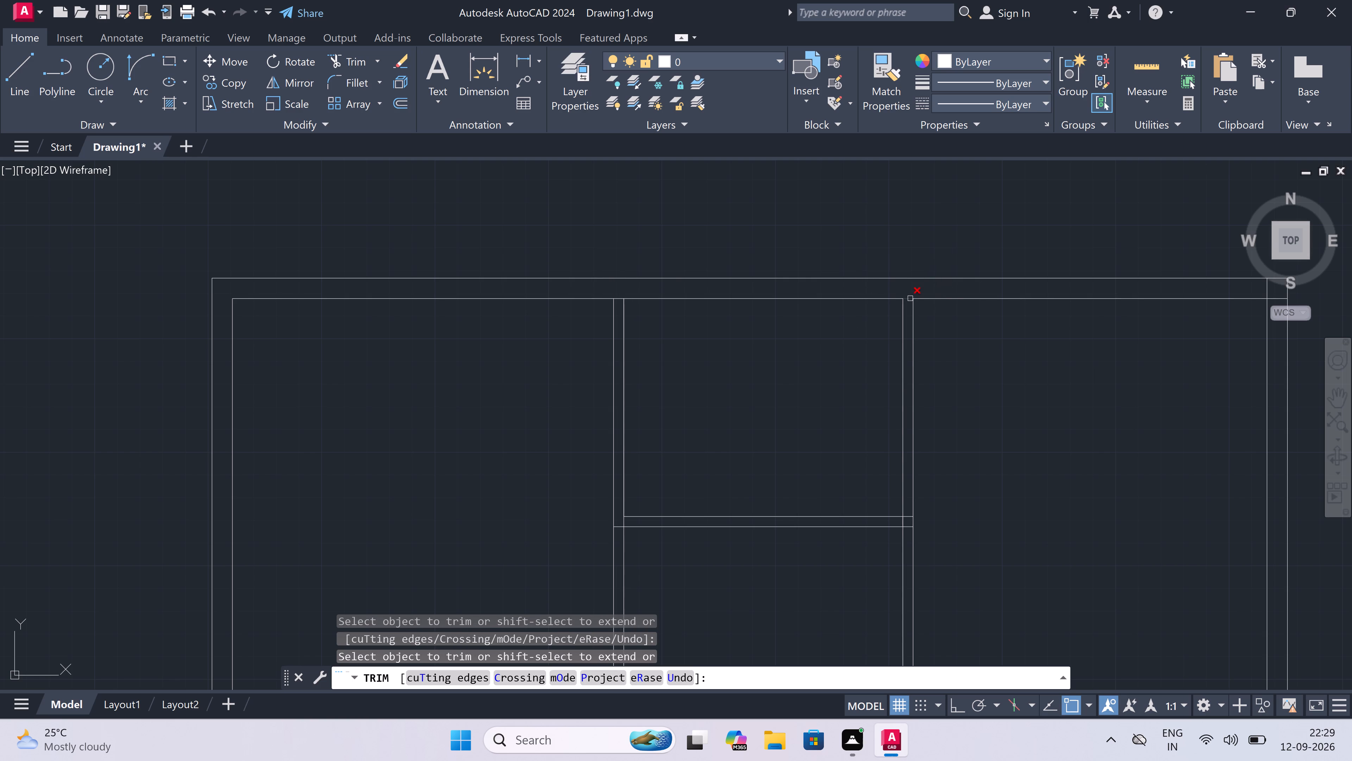
left_click(910, 298)
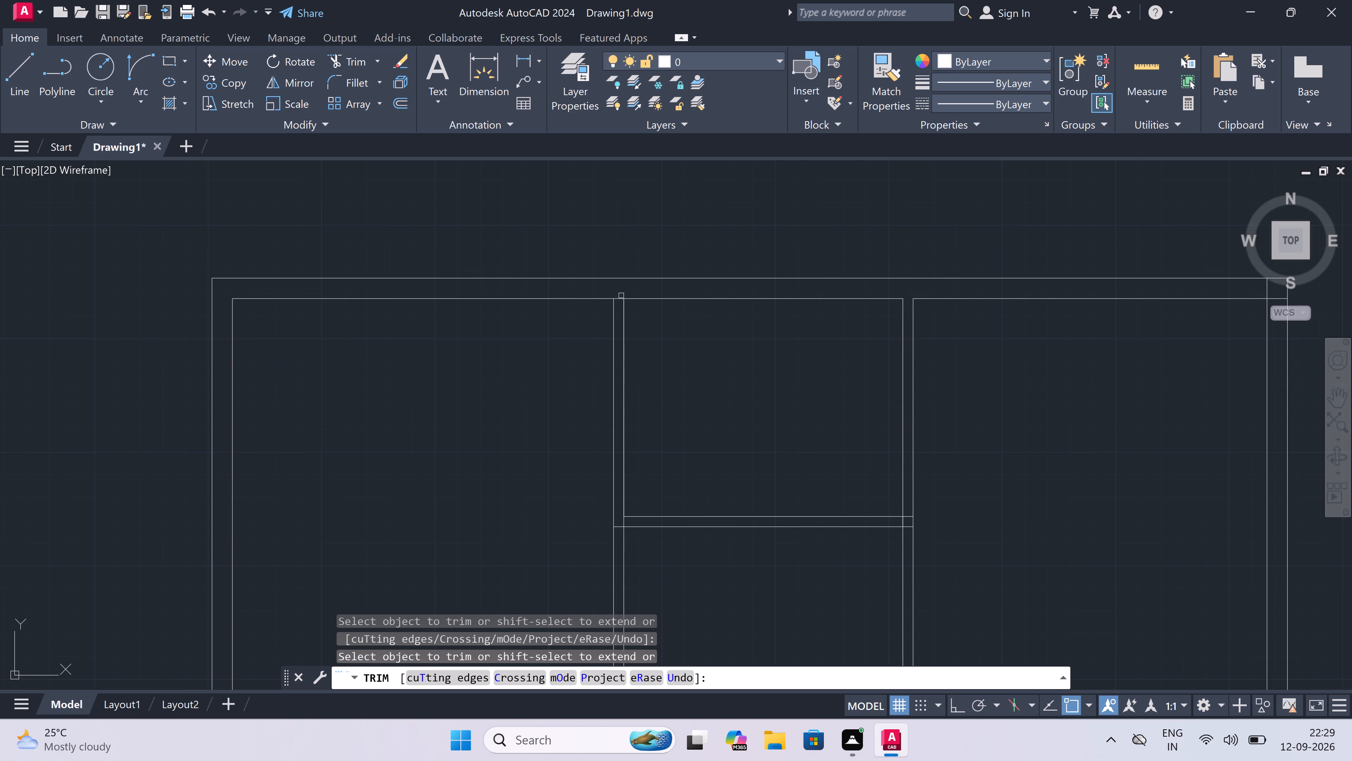
left_click_drag(620, 294, 619, 299)
left_click(619, 299)
key("Escape")
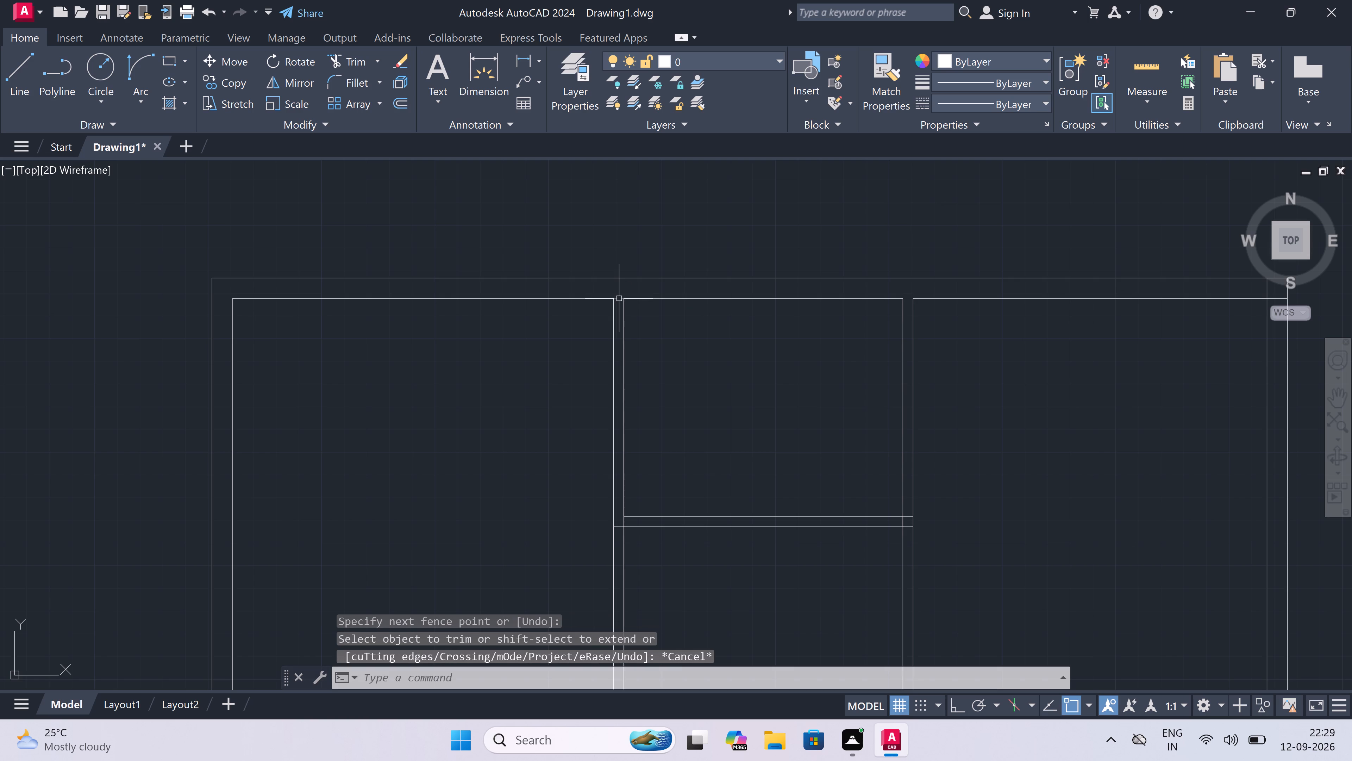
With Ortho on, draw a 5' window in the top outer wall of the upper left room, with end lines and a centre line.
key("l")
key("space")
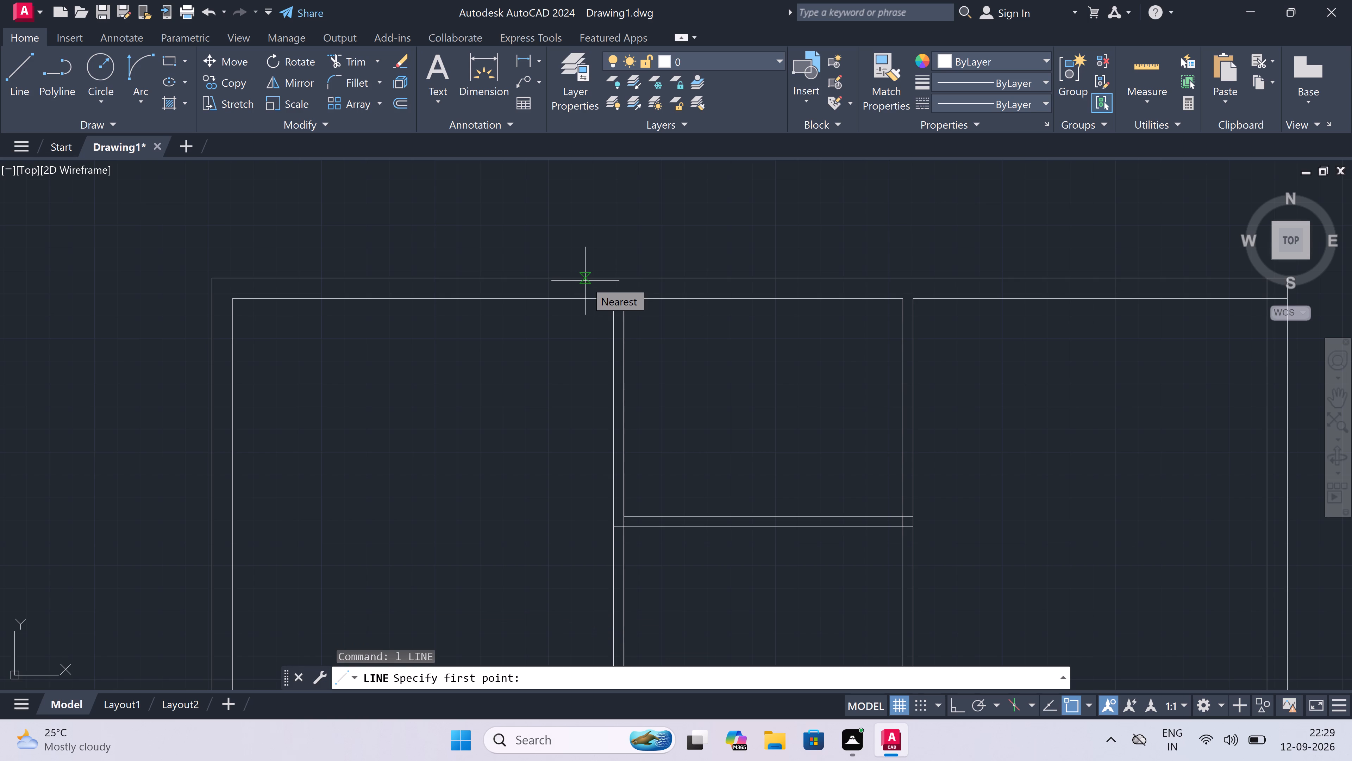
left_click(338, 276)
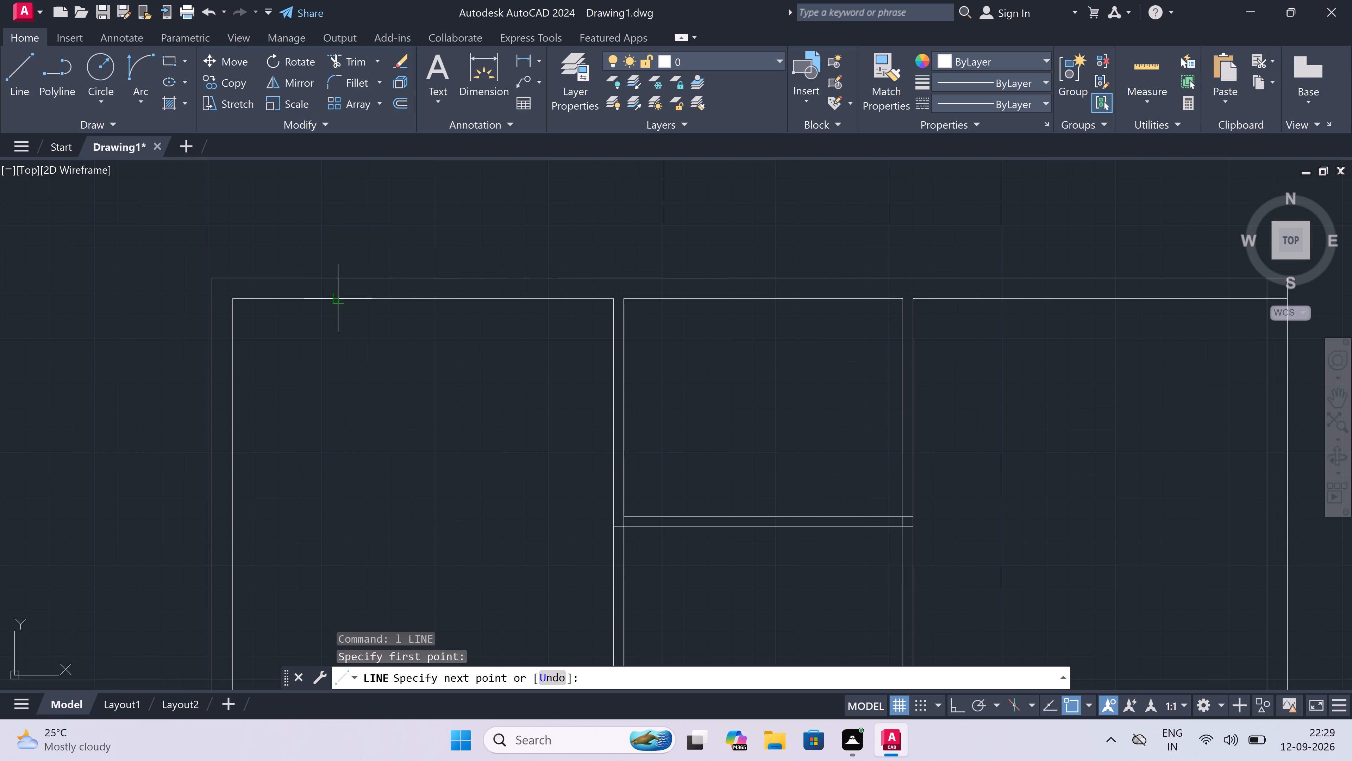
key("F8")
left_click(338, 293)
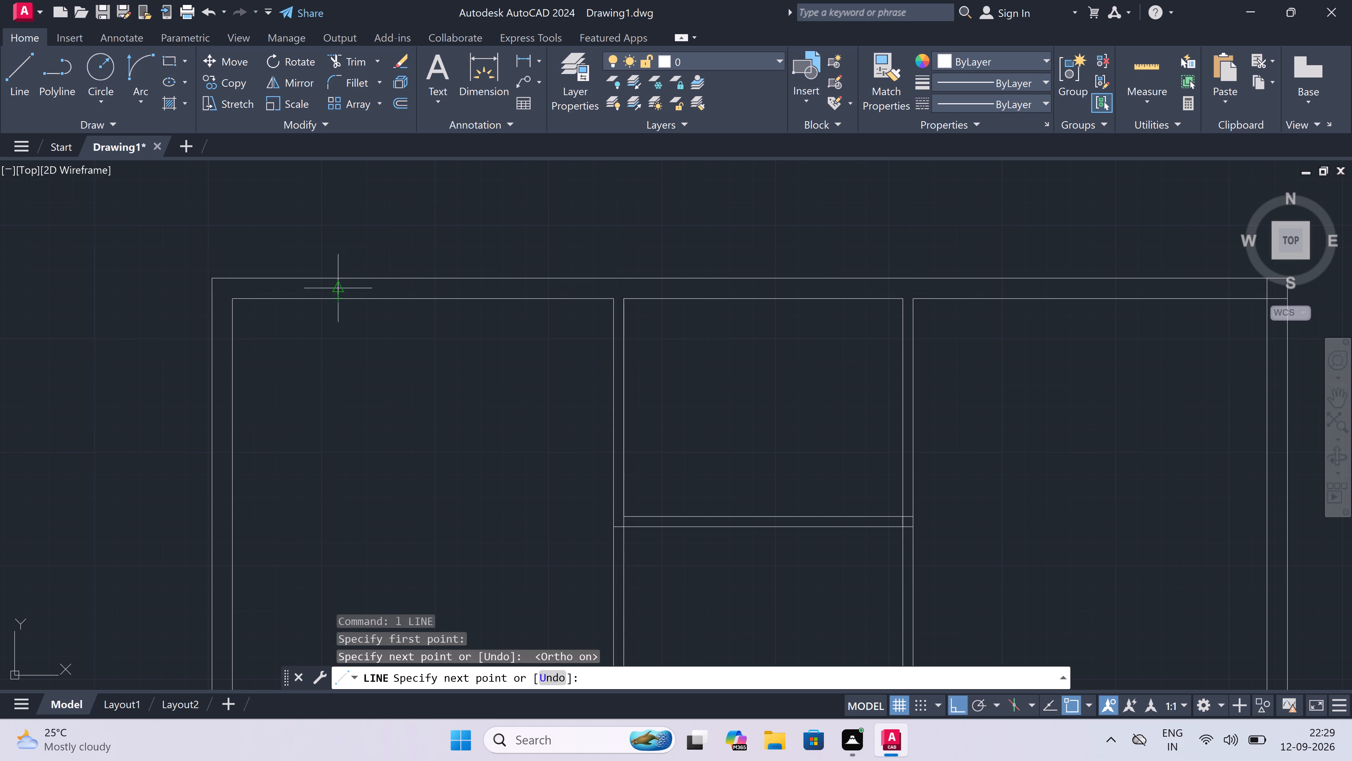
left_click_drag(340, 287, 360, 289)
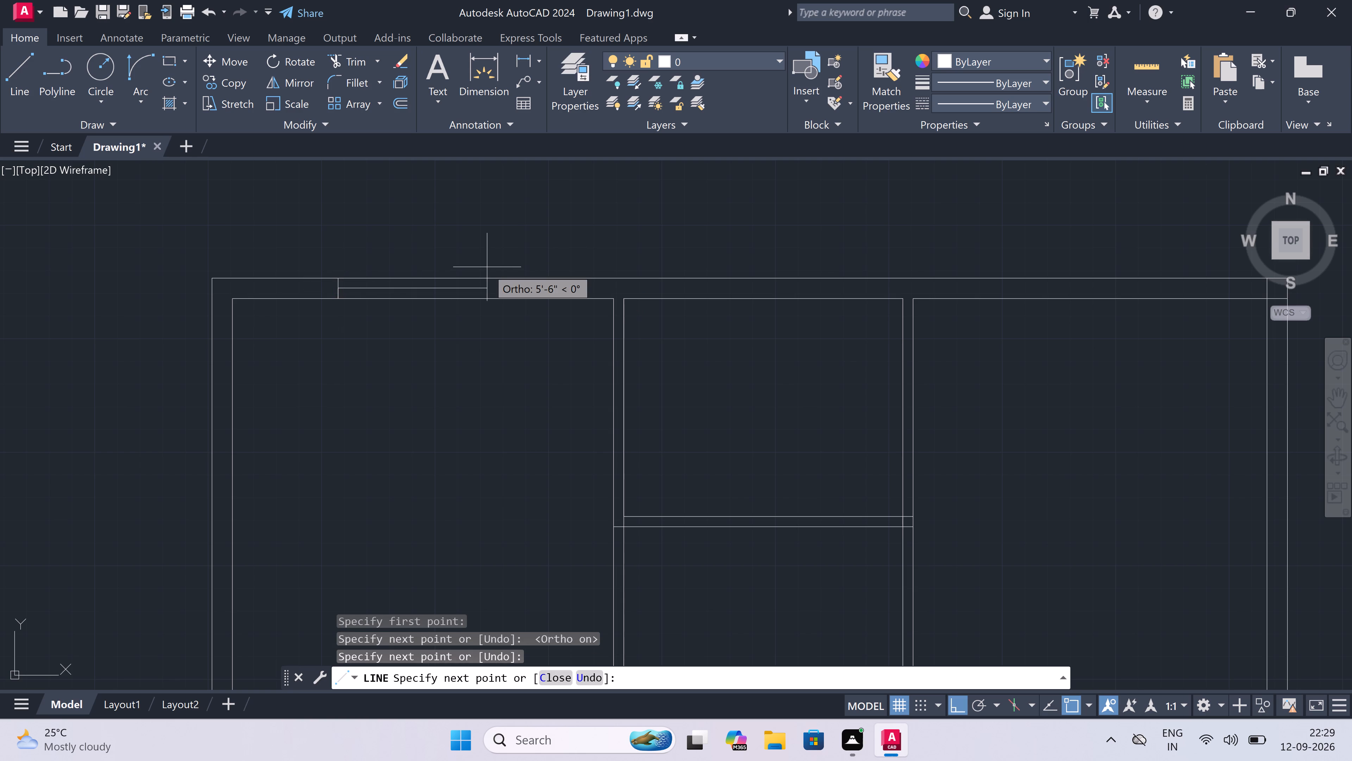
type("2'")
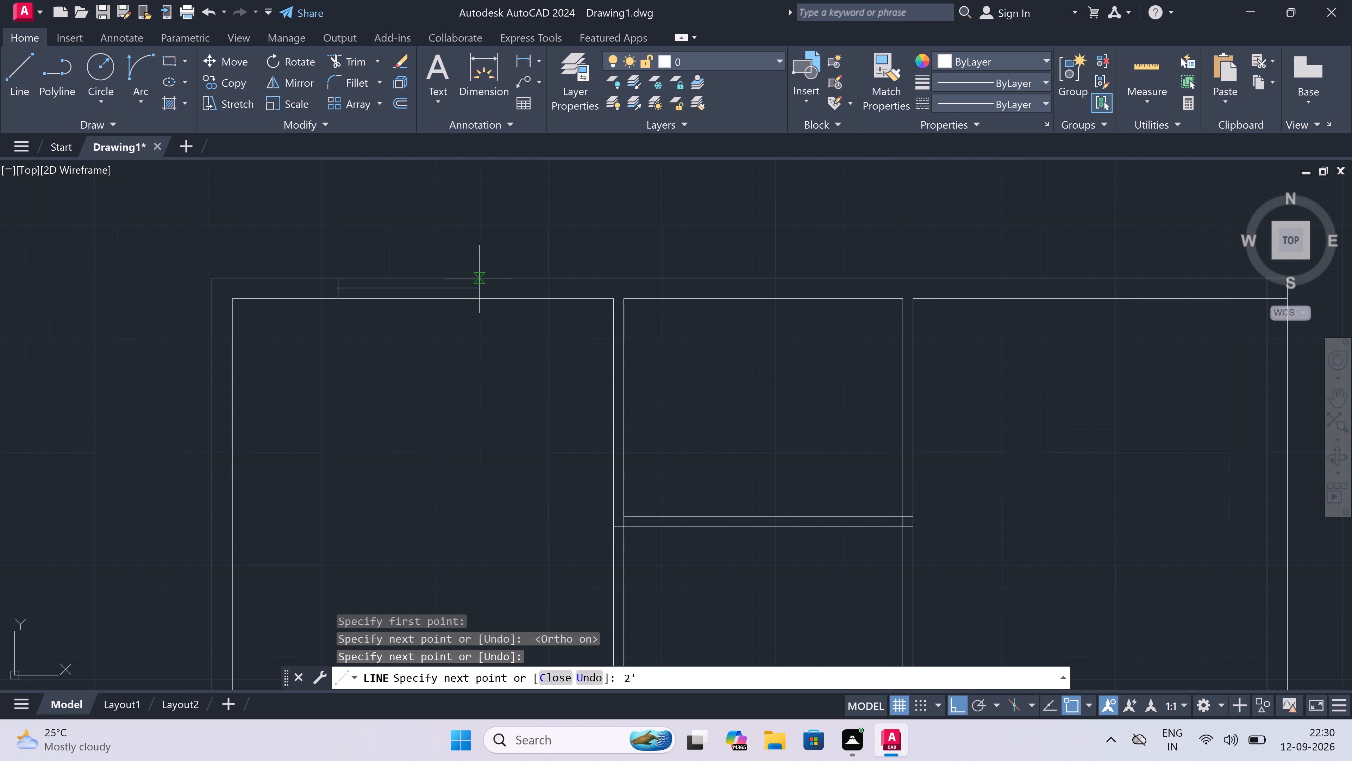
key("BackSpace")
key("BackSpace")
type("5'")
key("space")
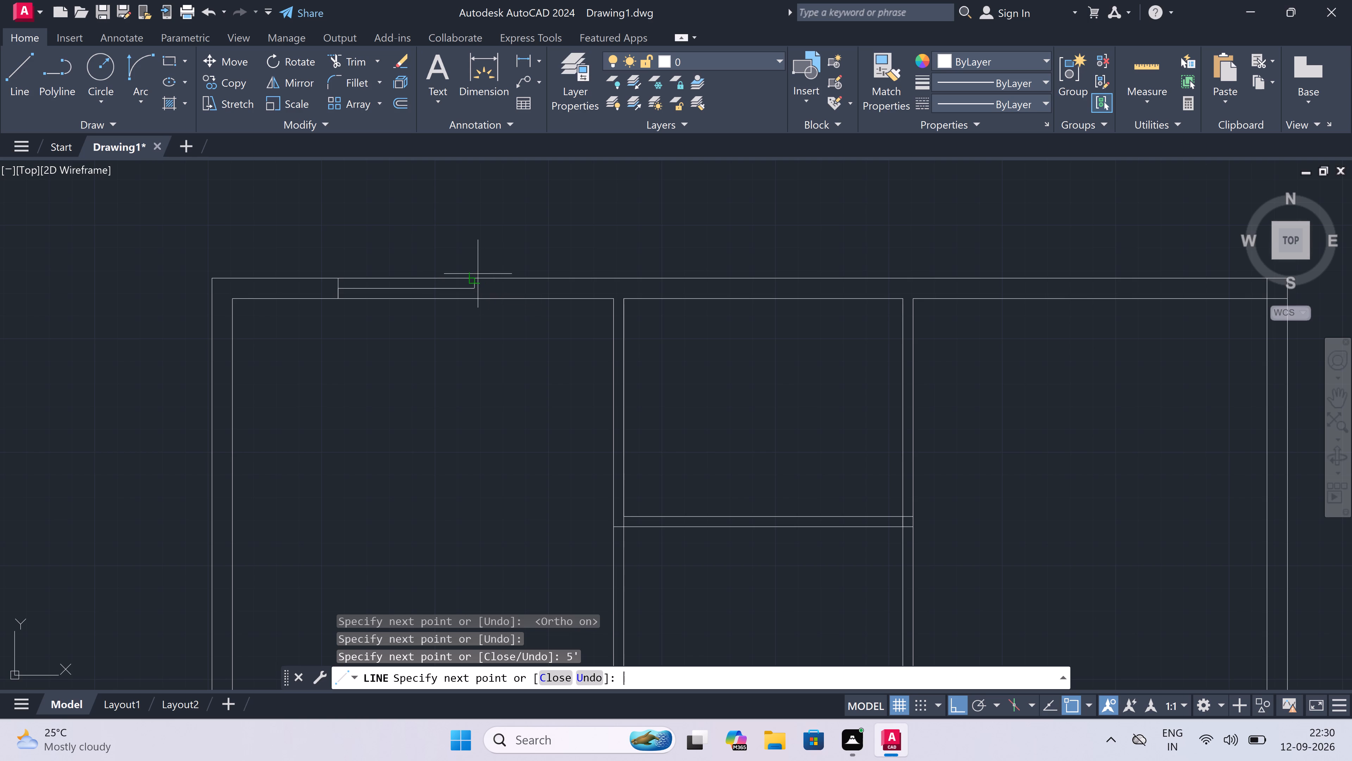
left_click(478, 274)
left_click(477, 301)
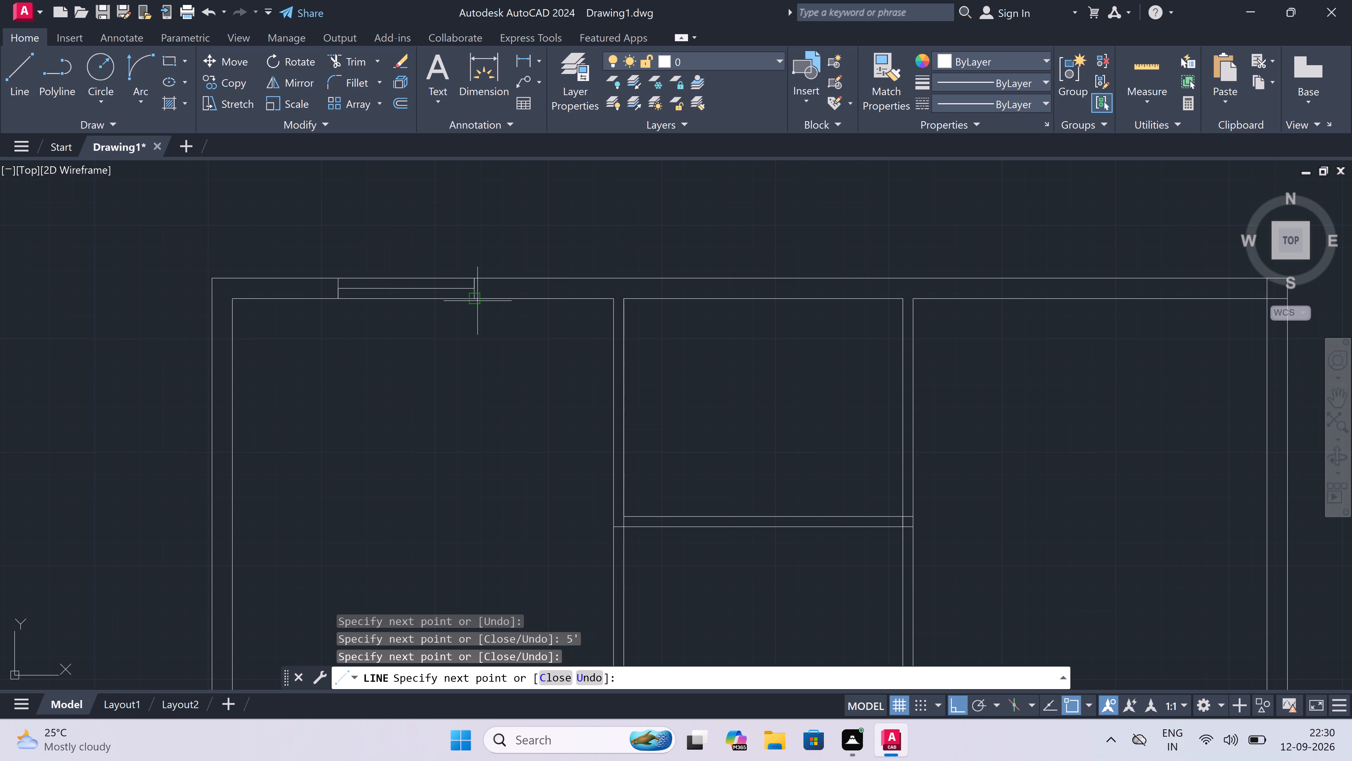
key("Escape")
Draw a 2' window in the top outer wall of the upper middle room, with end lines across the wall and a centre line.
scroll(477, 300, "down", 4)
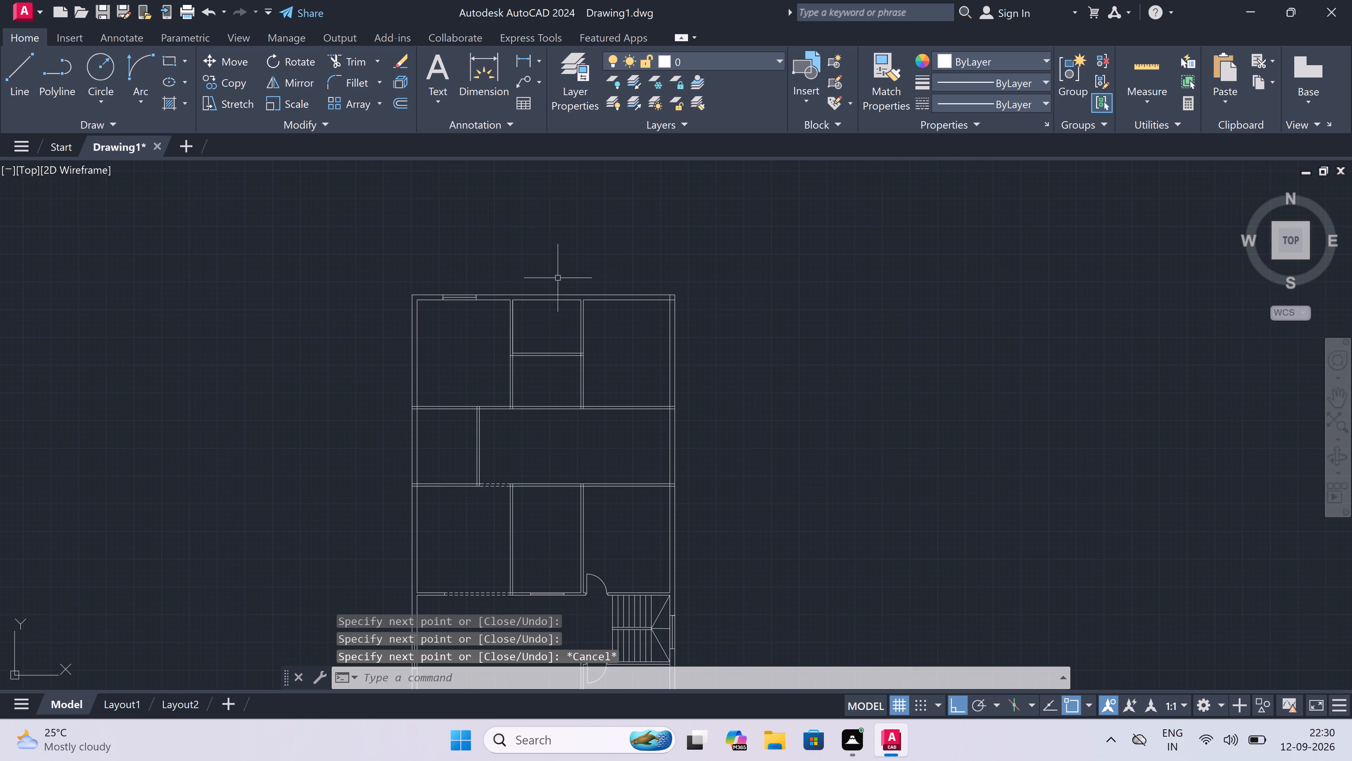
scroll(538, 290, "up", 3)
key("space")
scroll(526, 305, "up", 1)
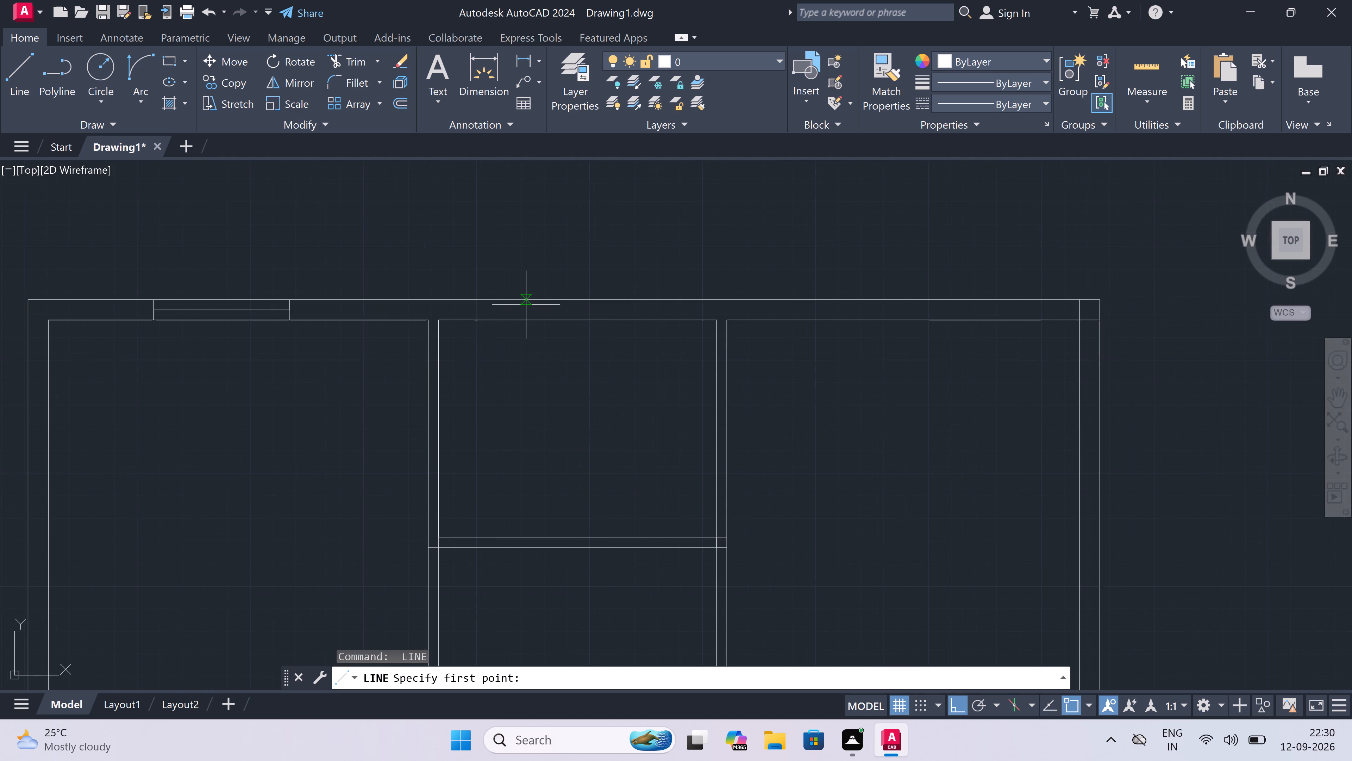
left_click_drag(531, 300, 533, 311)
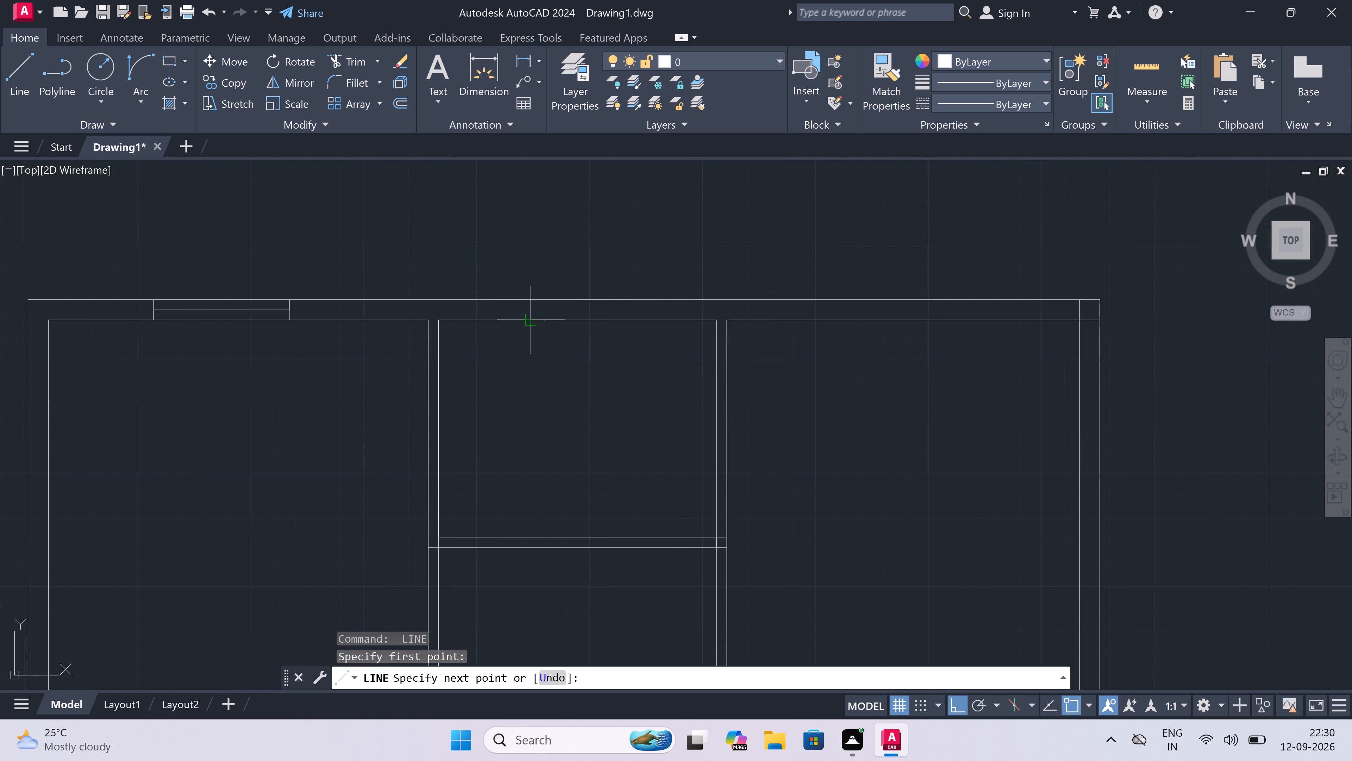
left_click(533, 322)
left_click(532, 307)
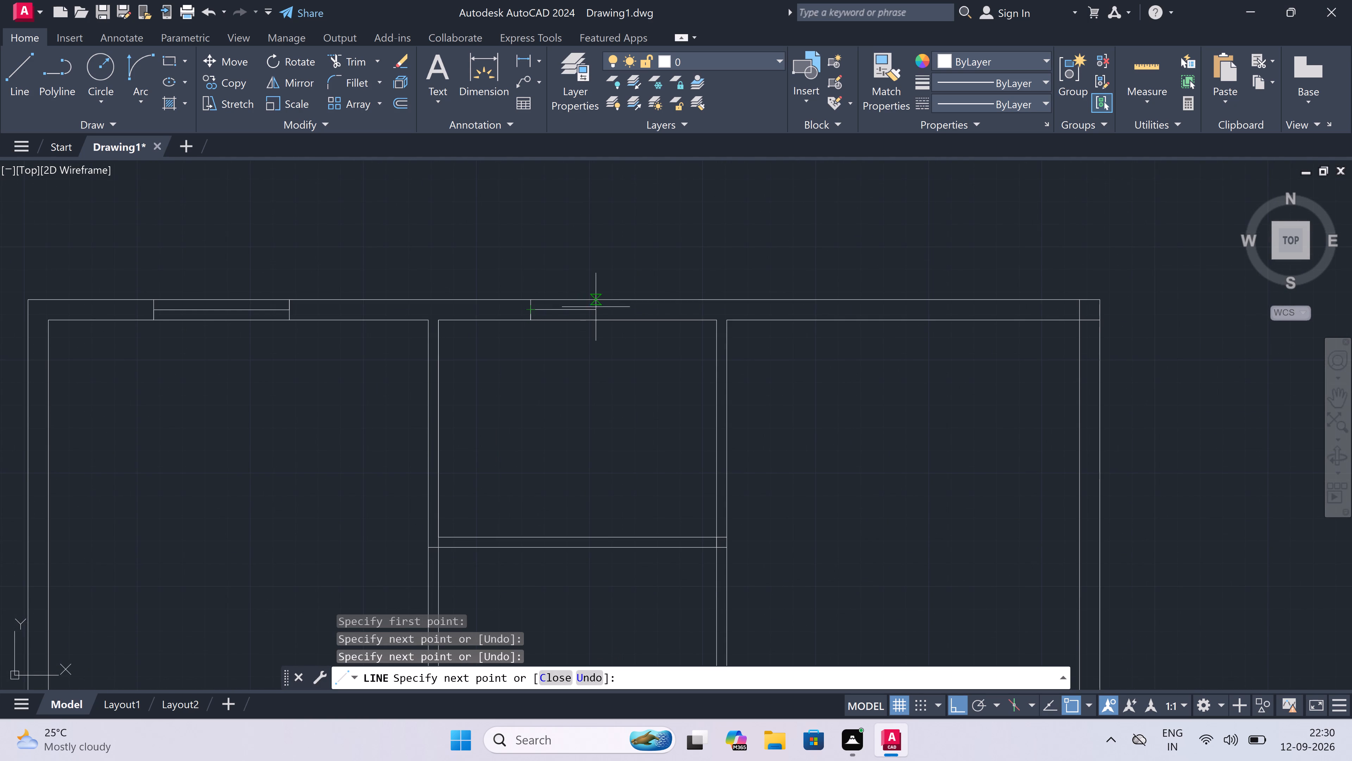
key("2")
key("apostrophe")
key("space")
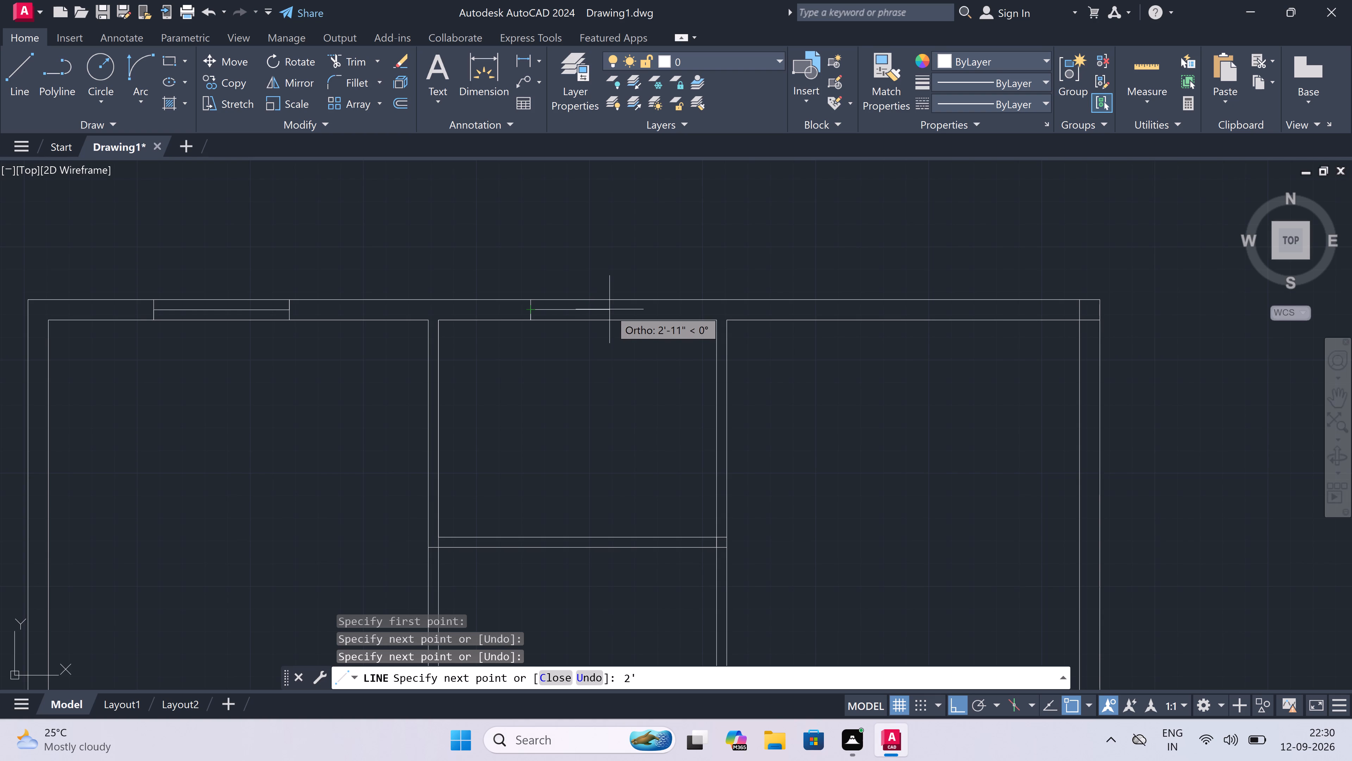
left_click(587, 297)
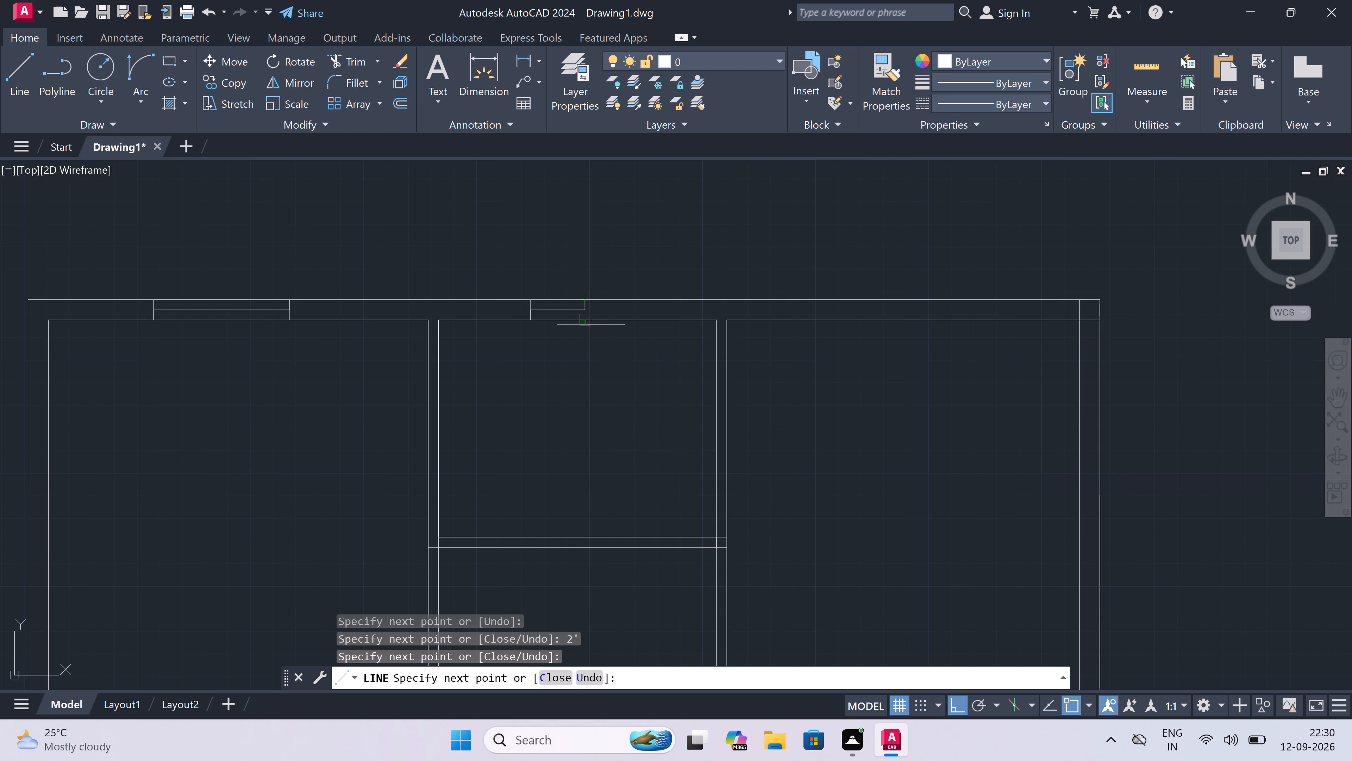
left_click(583, 318)
key("Escape")
Draw a 5' window in the top outer wall of the upper right room, with end lines across the wall and a centre line.
scroll(583, 318, "down", 3)
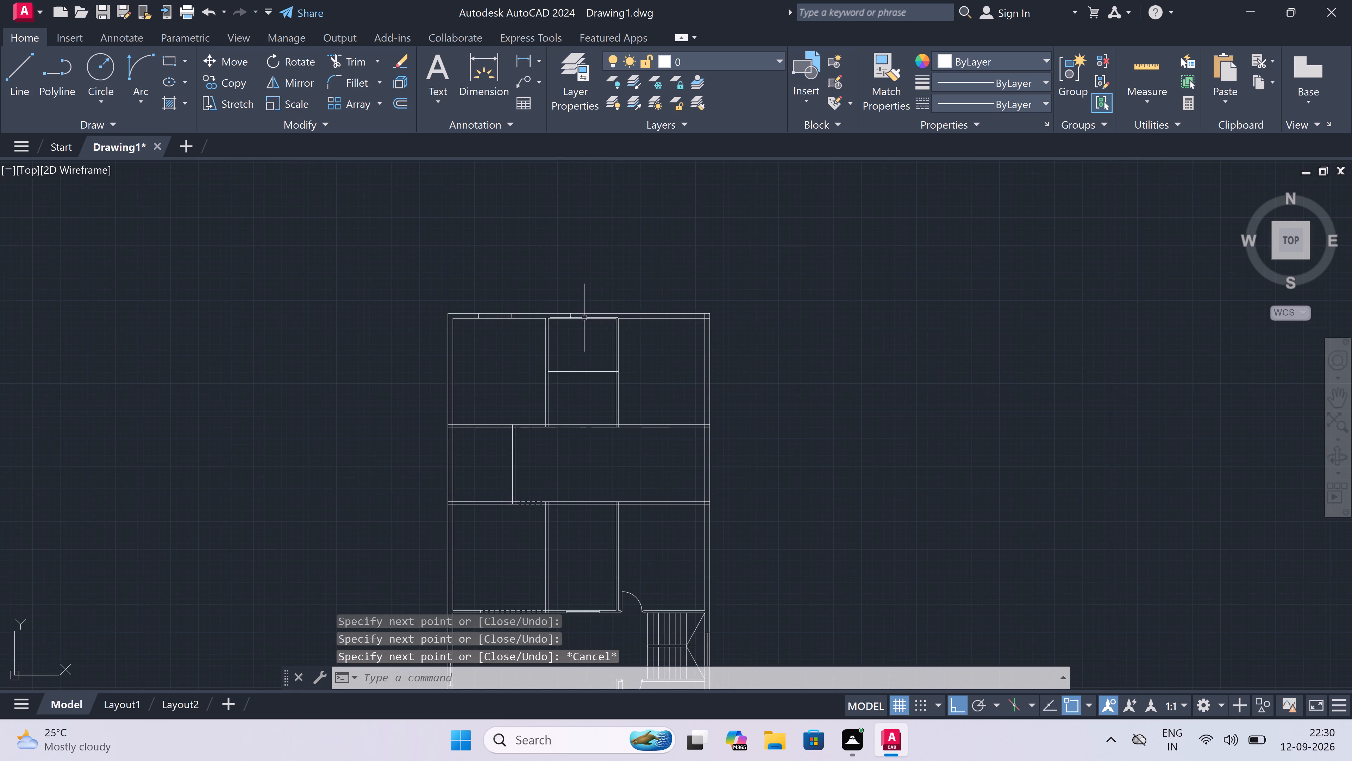
key("space")
scroll(679, 311, "up", 2)
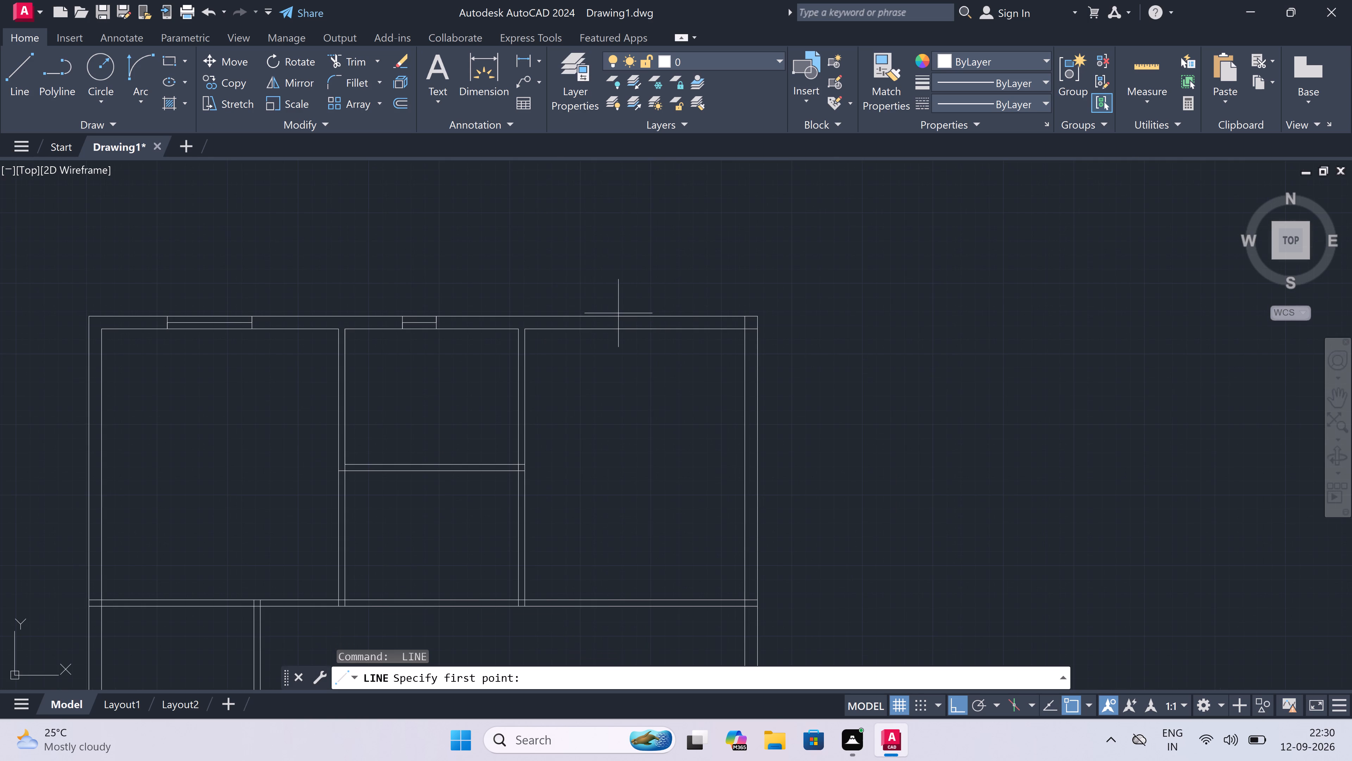
left_click(612, 316)
left_click(614, 329)
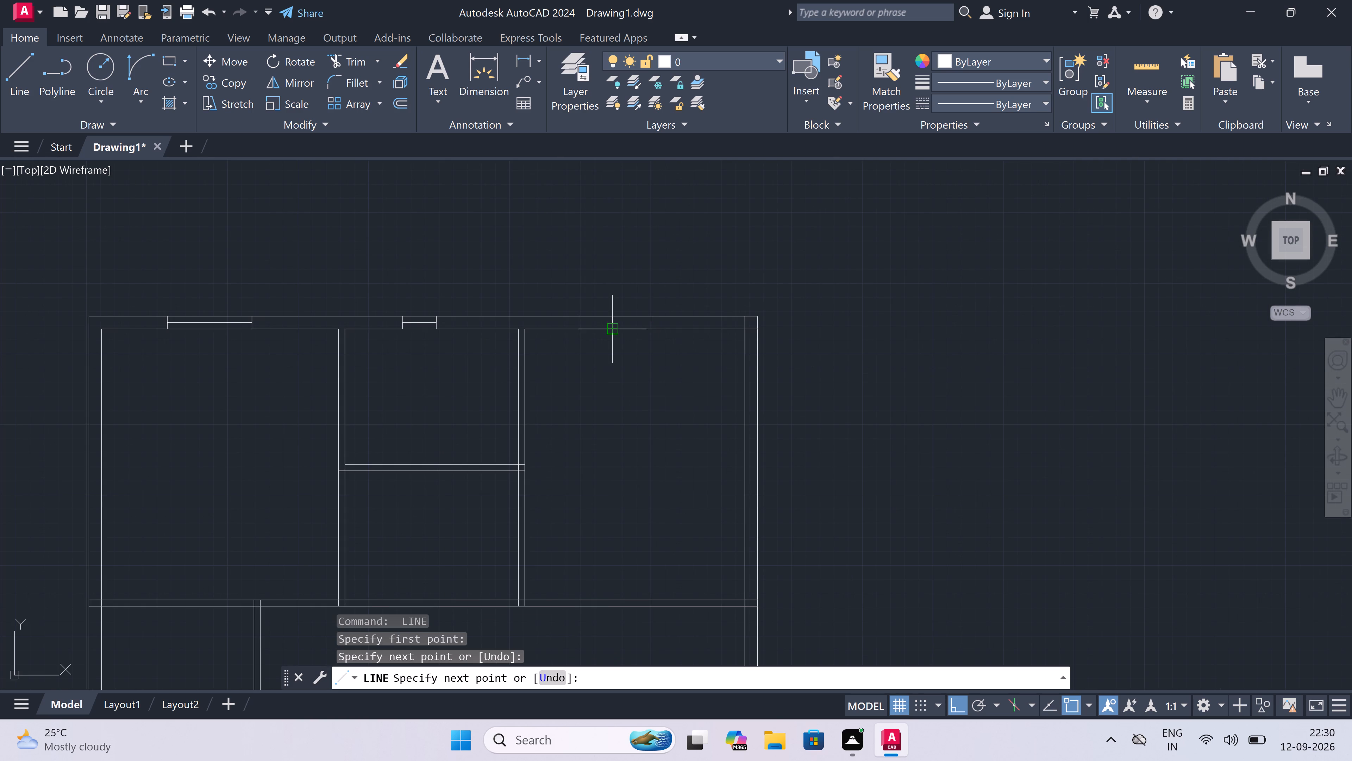
left_click_drag(612, 320, 619, 321)
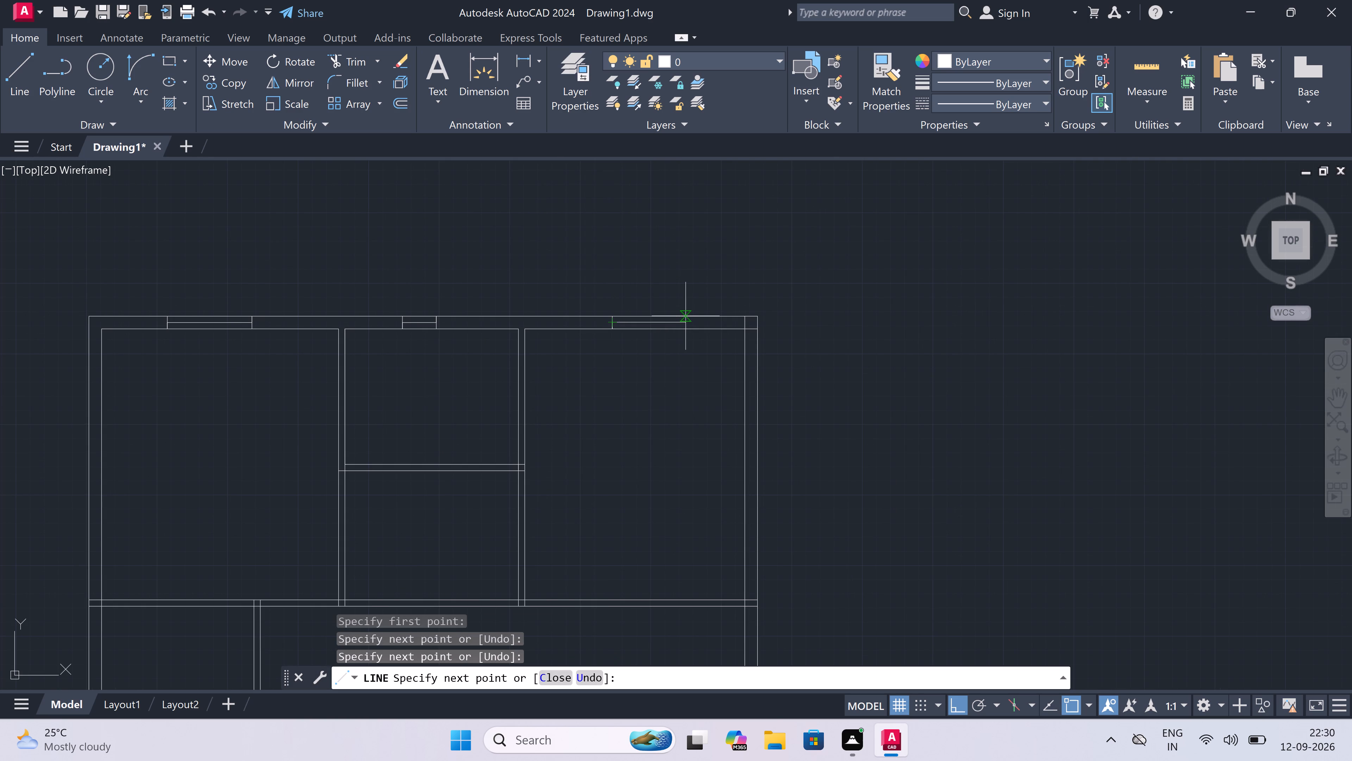
type("5'")
key("space")
scroll(687, 315, "up", 2)
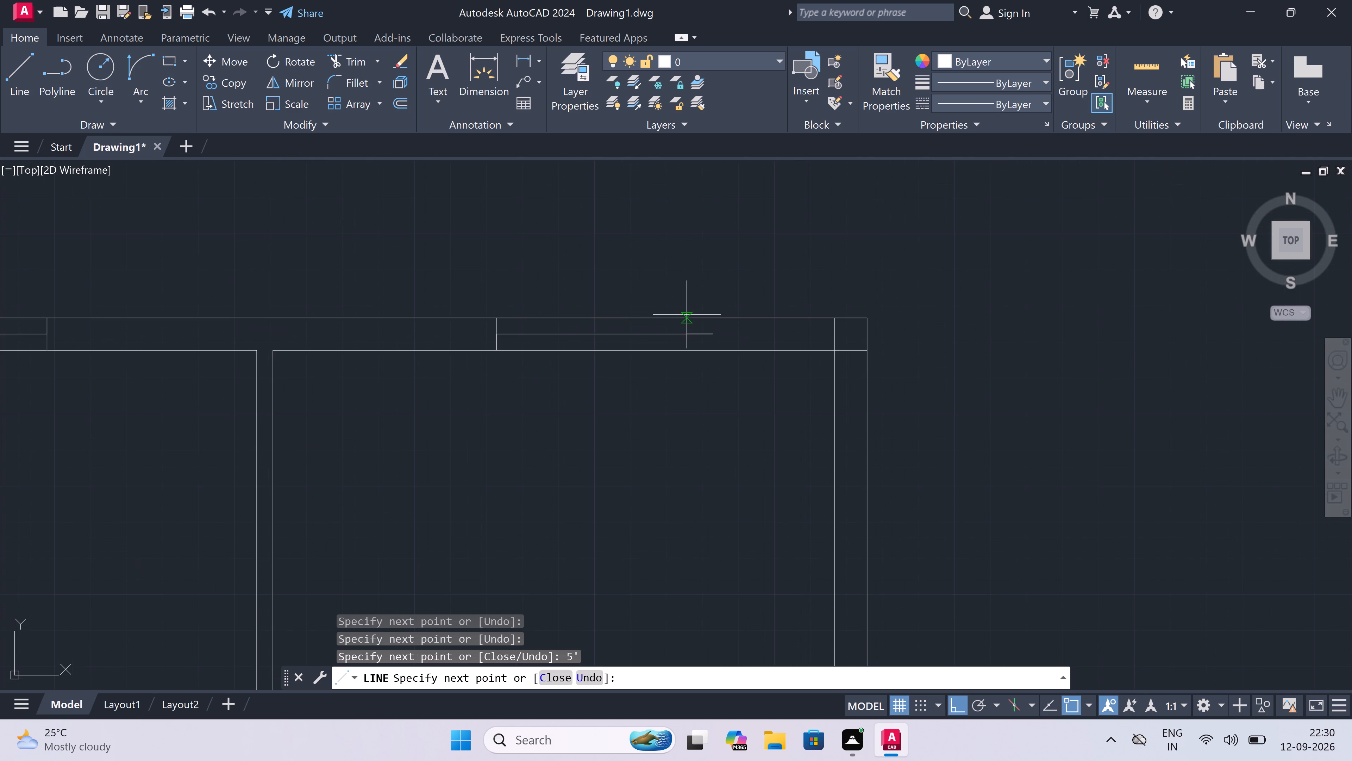
left_click_drag(713, 316, 715, 316)
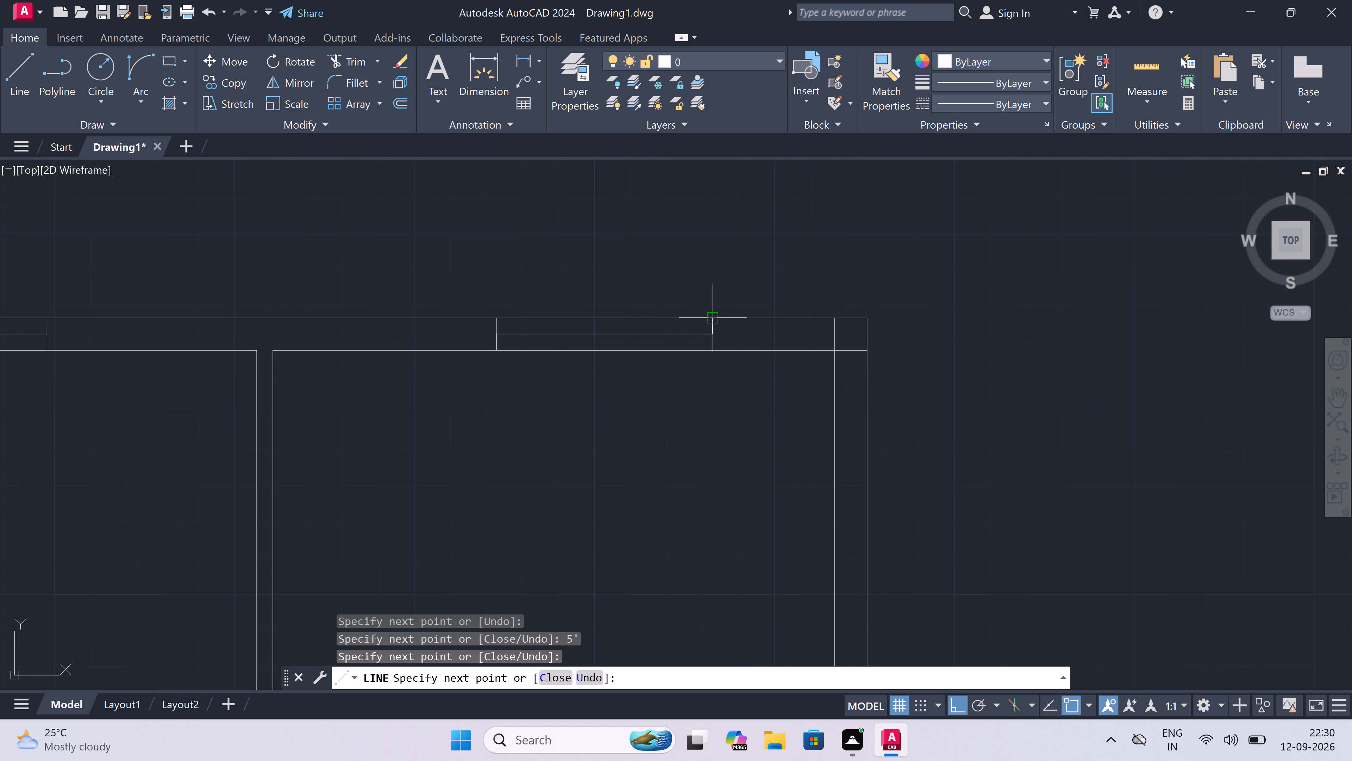
left_click_drag(715, 316, 718, 330)
left_click(717, 351)
key("Escape")
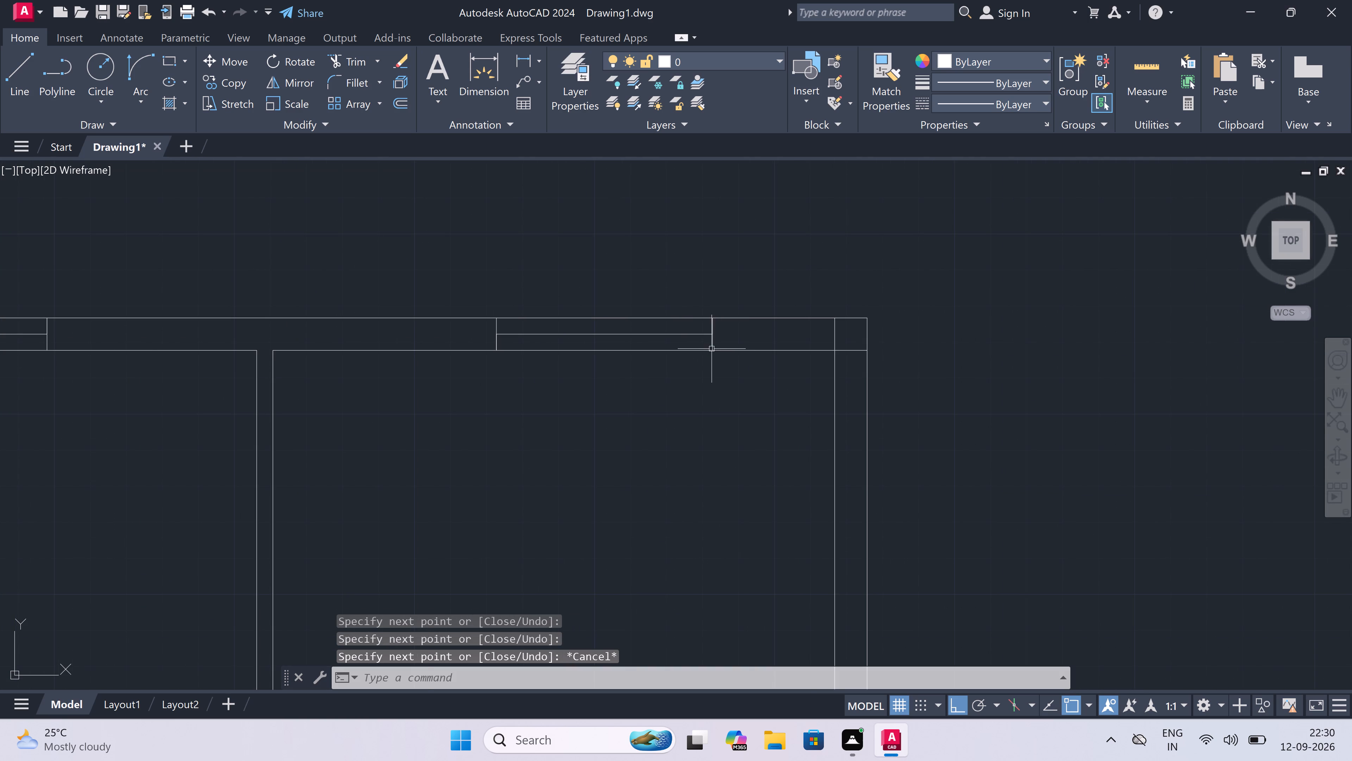
Trim the inner wall lines that cross the wall thickness at the plan's upper right outer corner.
scroll(714, 349, "down", 1)
scroll(776, 339, "up", 2)
key("t")
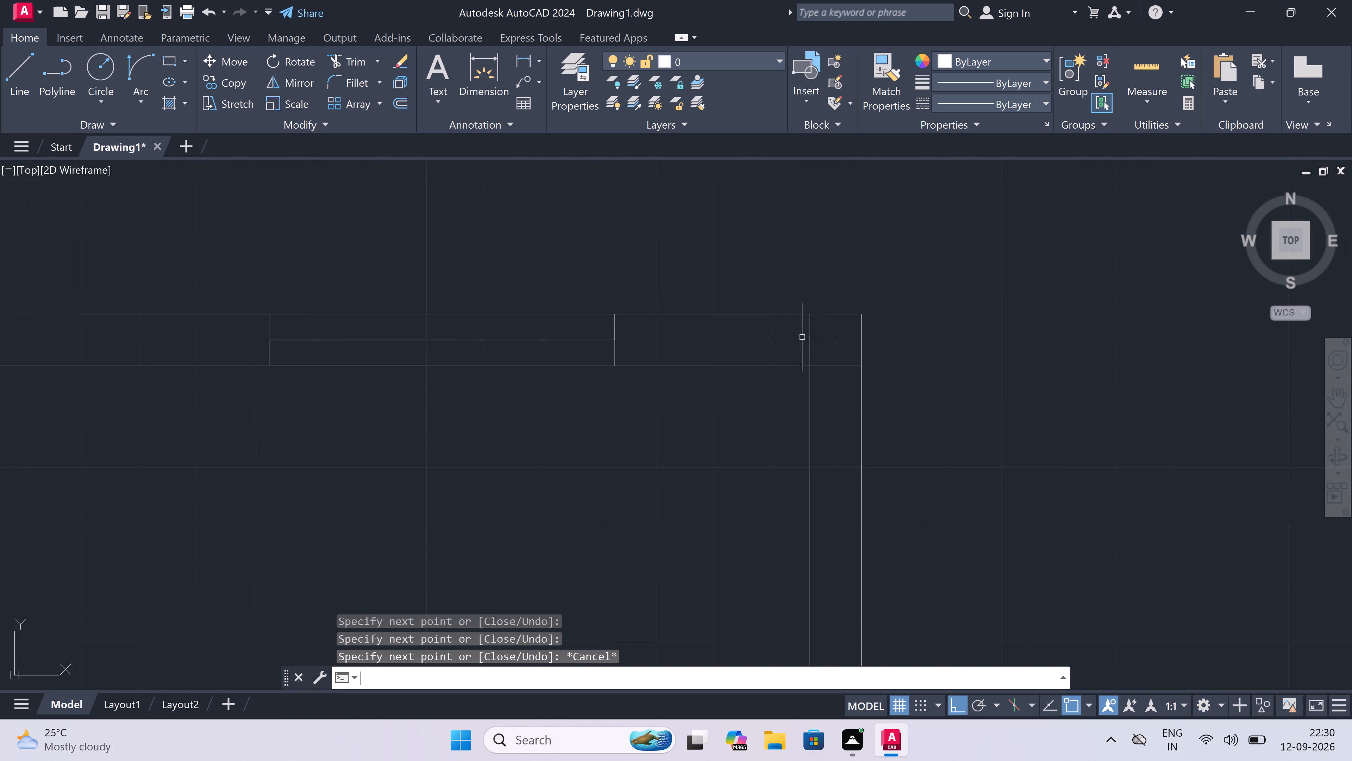
type("r")
key("space")
left_click(804, 335)
left_click(822, 339)
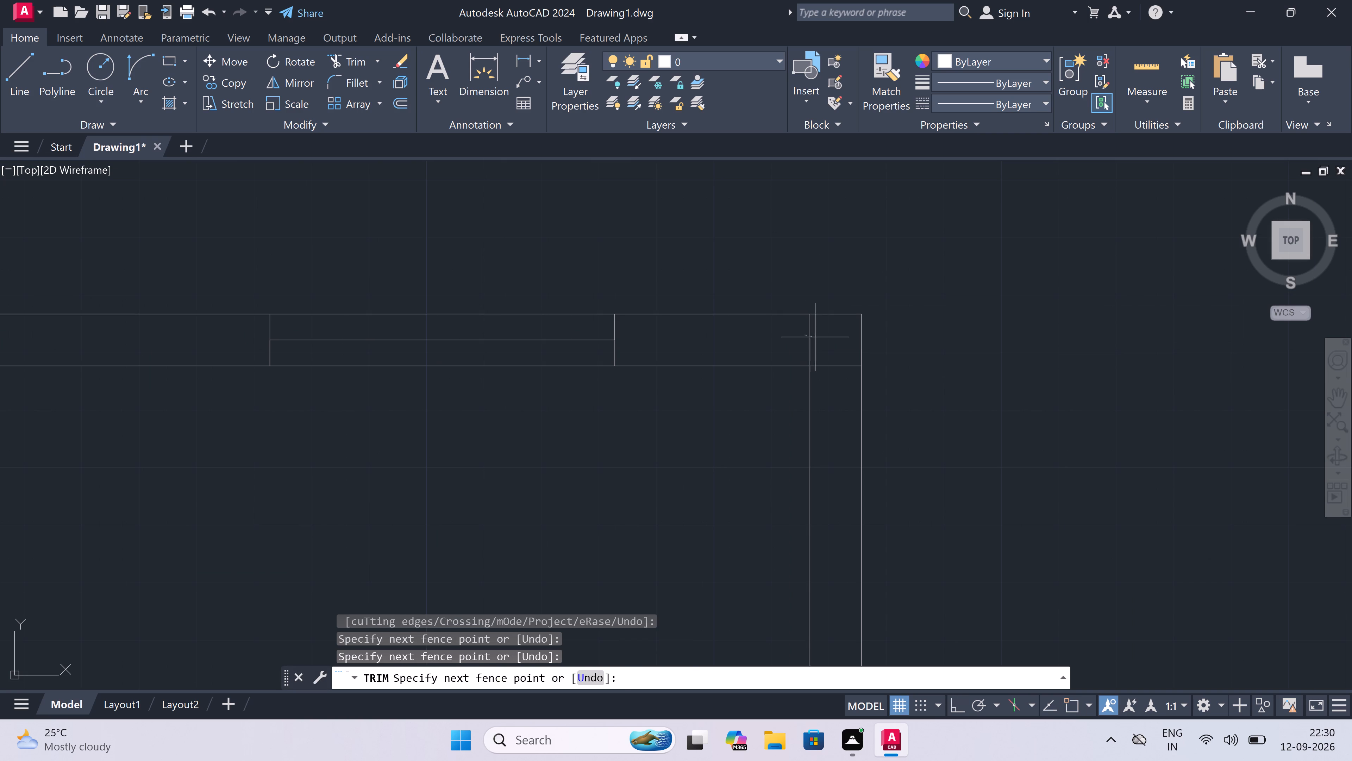
left_click_drag(822, 339, 825, 376)
left_click(822, 398)
left_click(821, 359)
Trim the upper horizontal partition's two lines where they run through the right outer wall's thickness.
scroll(821, 359, "down", 4)
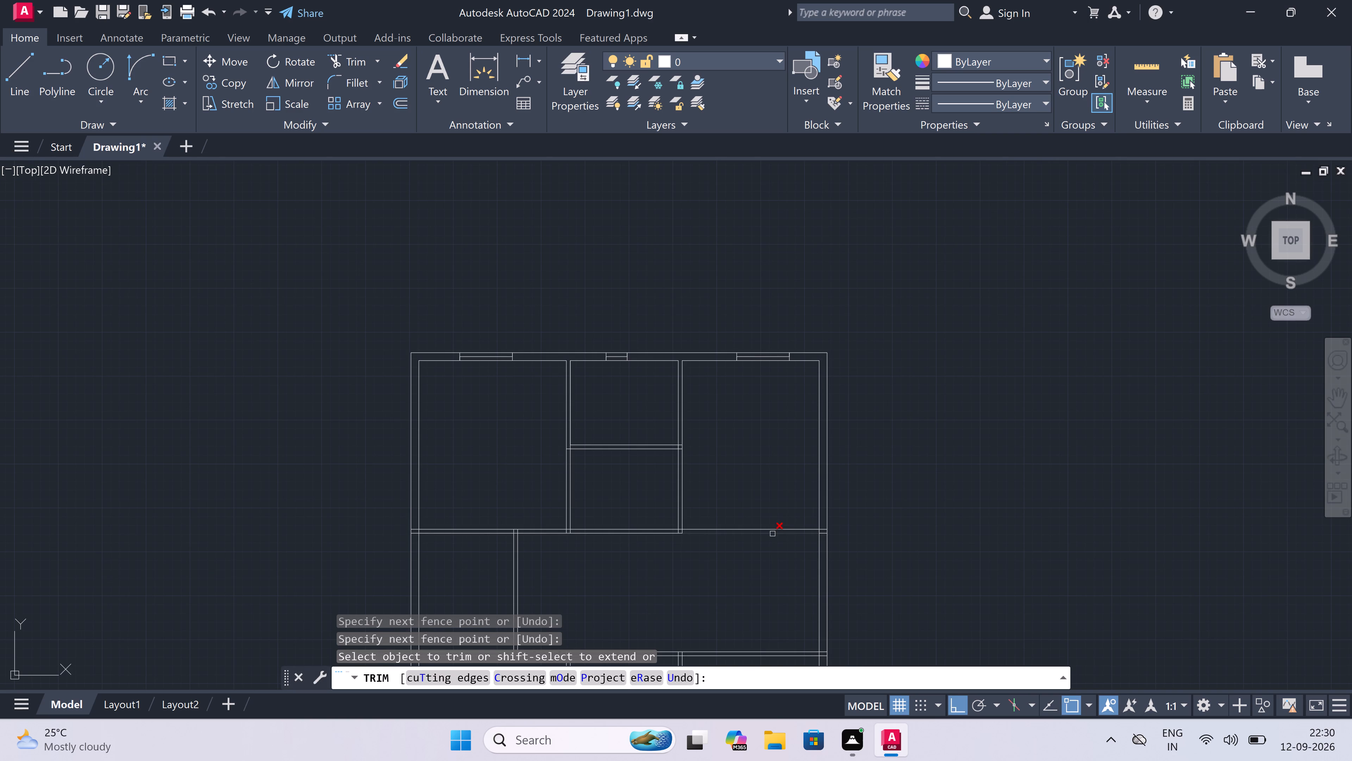
scroll(823, 539, "up", 3)
left_click_drag(821, 537, 821, 531)
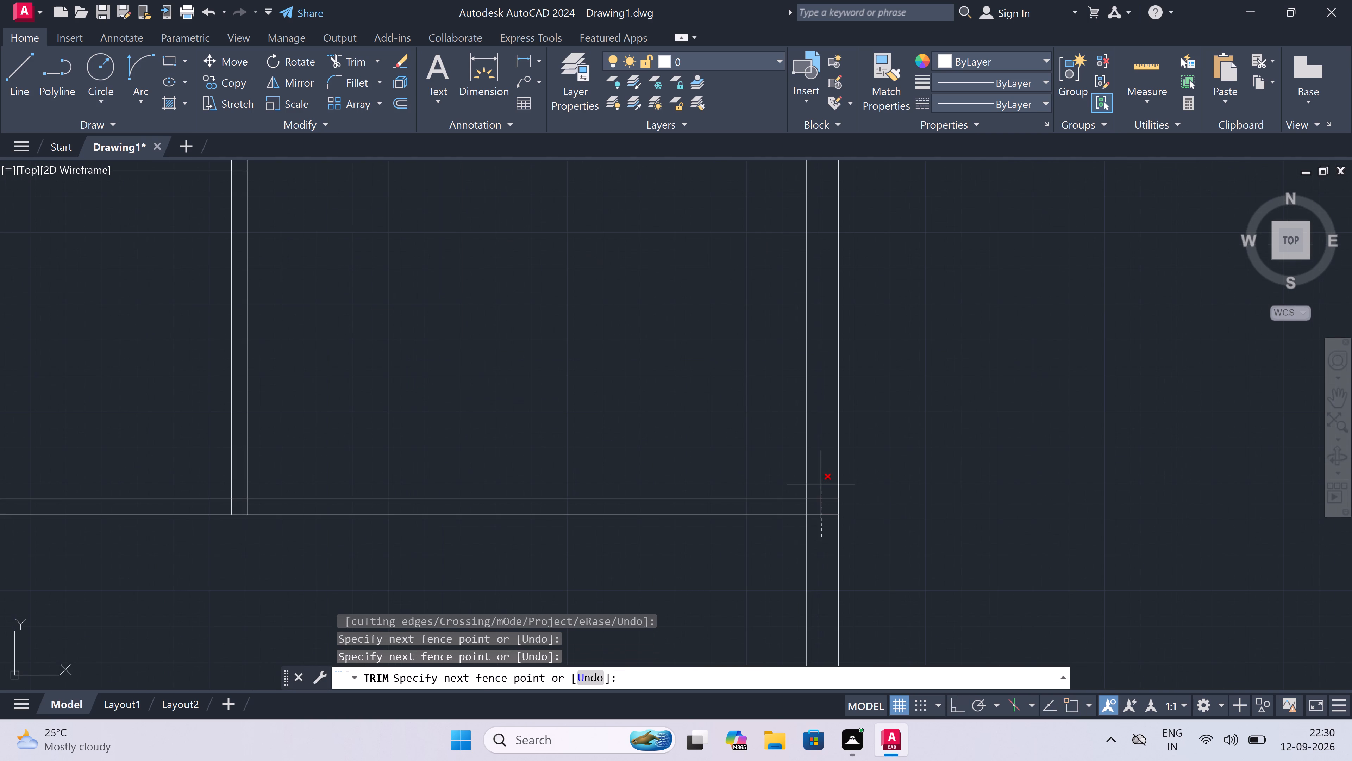
left_click(821, 484)
scroll(818, 491, "down", 4)
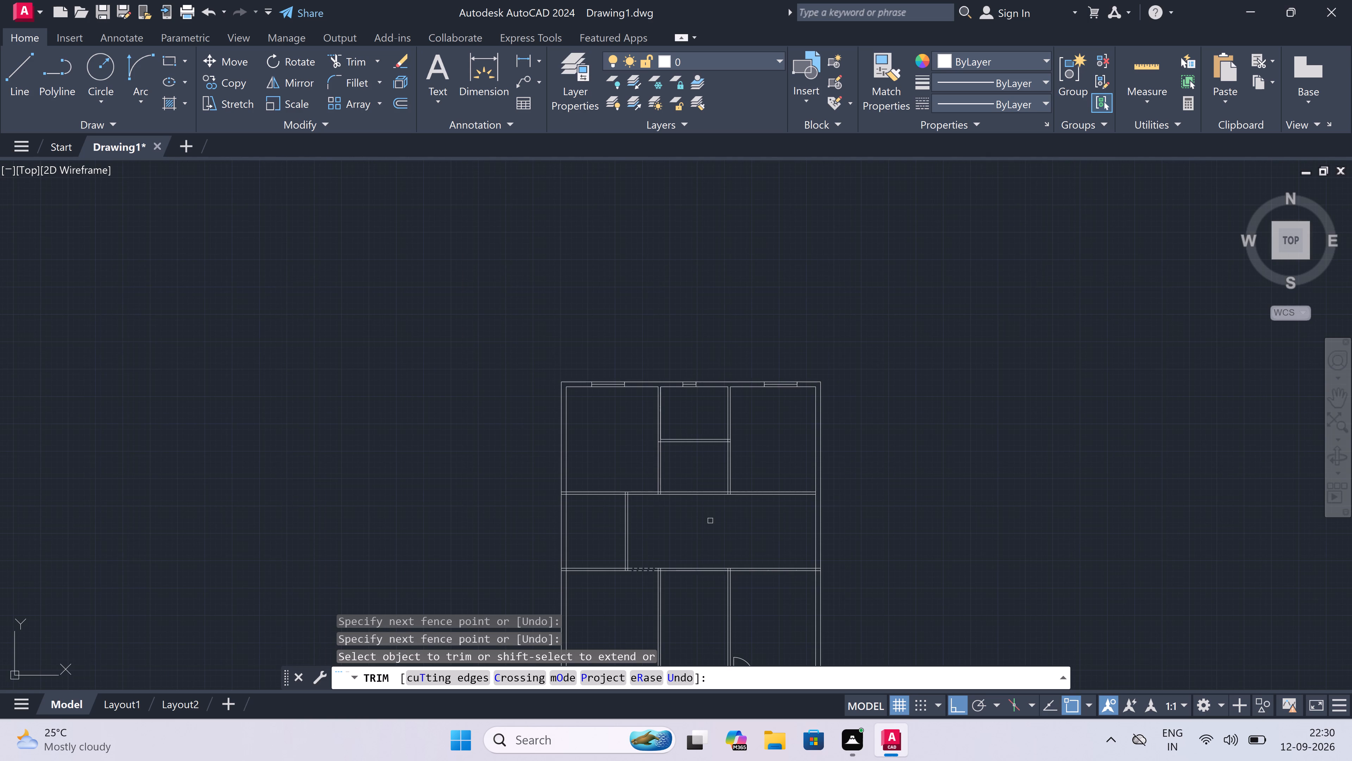
Draw a door jamb line across the upper horizontal partition, just right of the short vertical partition below the upper left room.
scroll(709, 520, "up", 1)
scroll(619, 493, "up", 3)
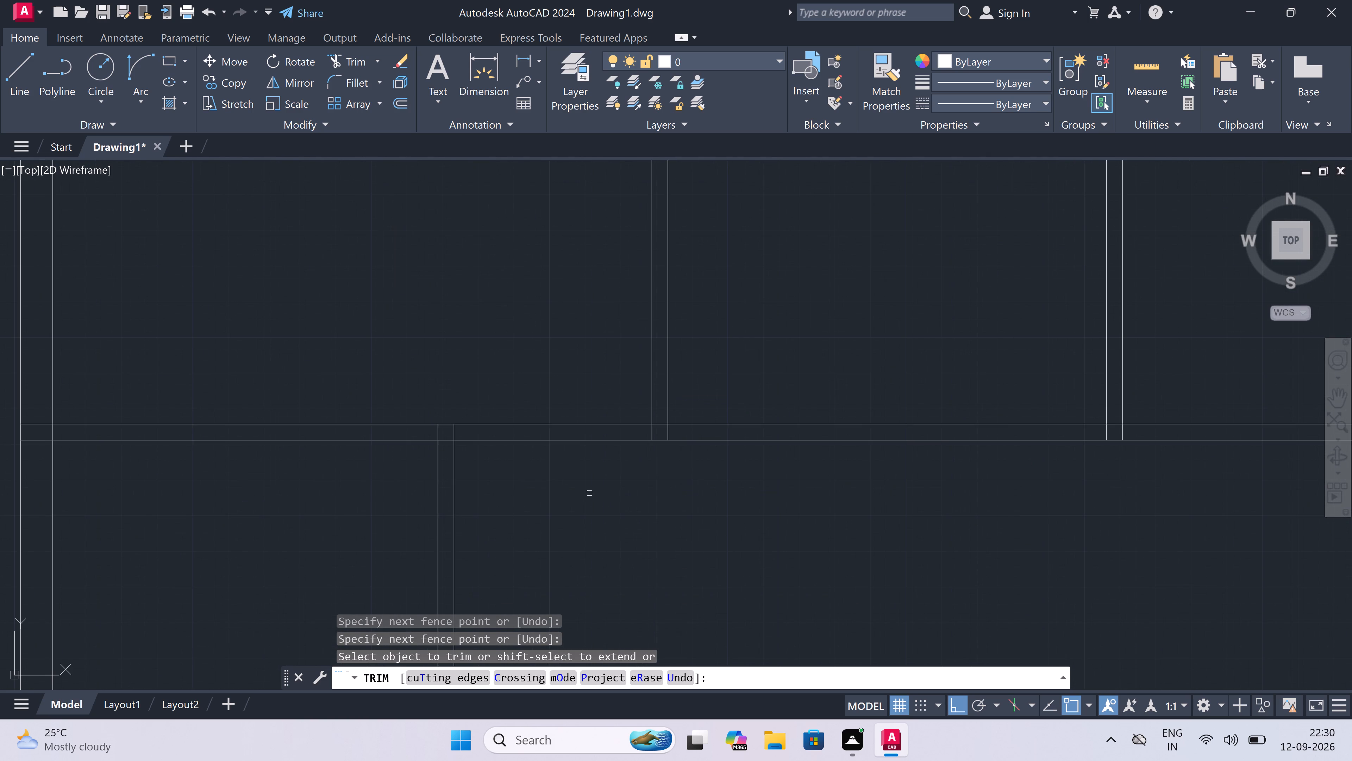
key("Escape")
scroll(561, 475, "down", 2)
scroll(524, 475, "up", 1)
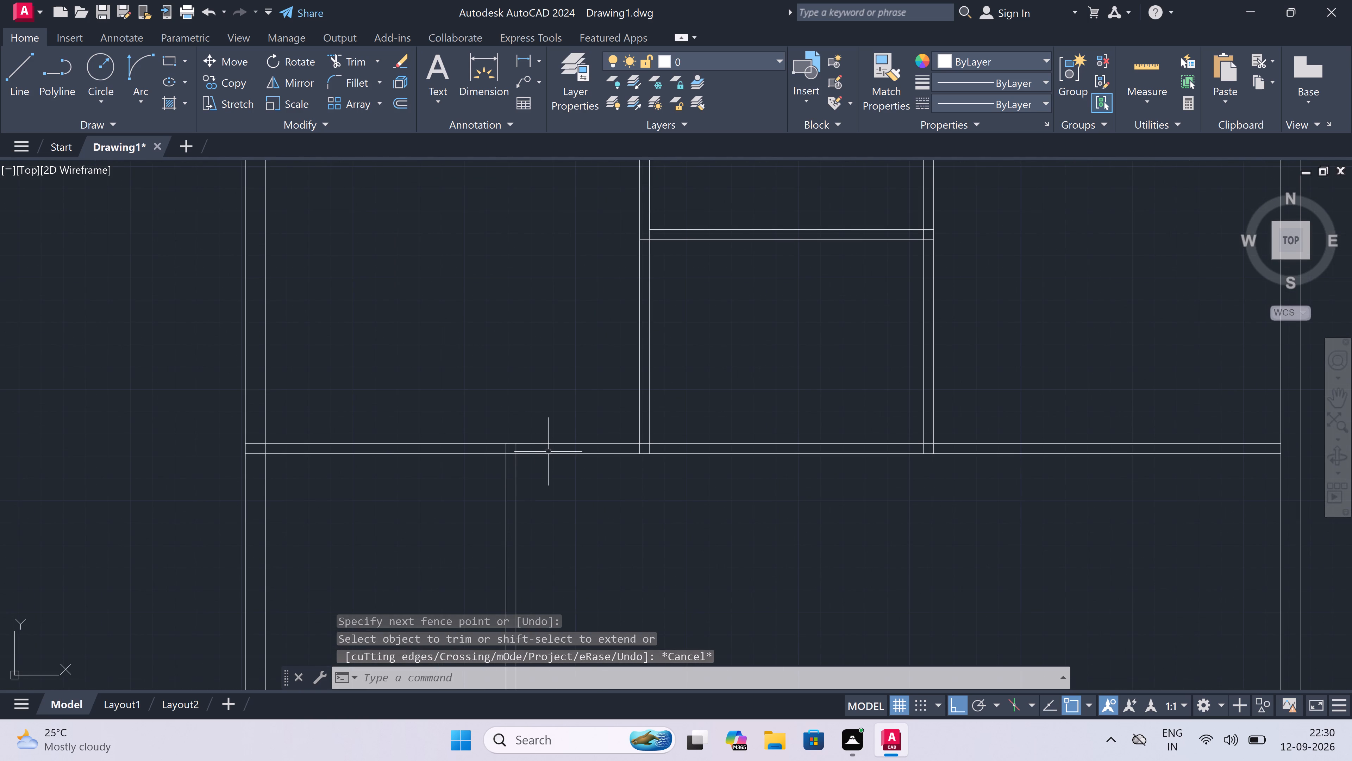
scroll(548, 451, "up", 2)
key("l")
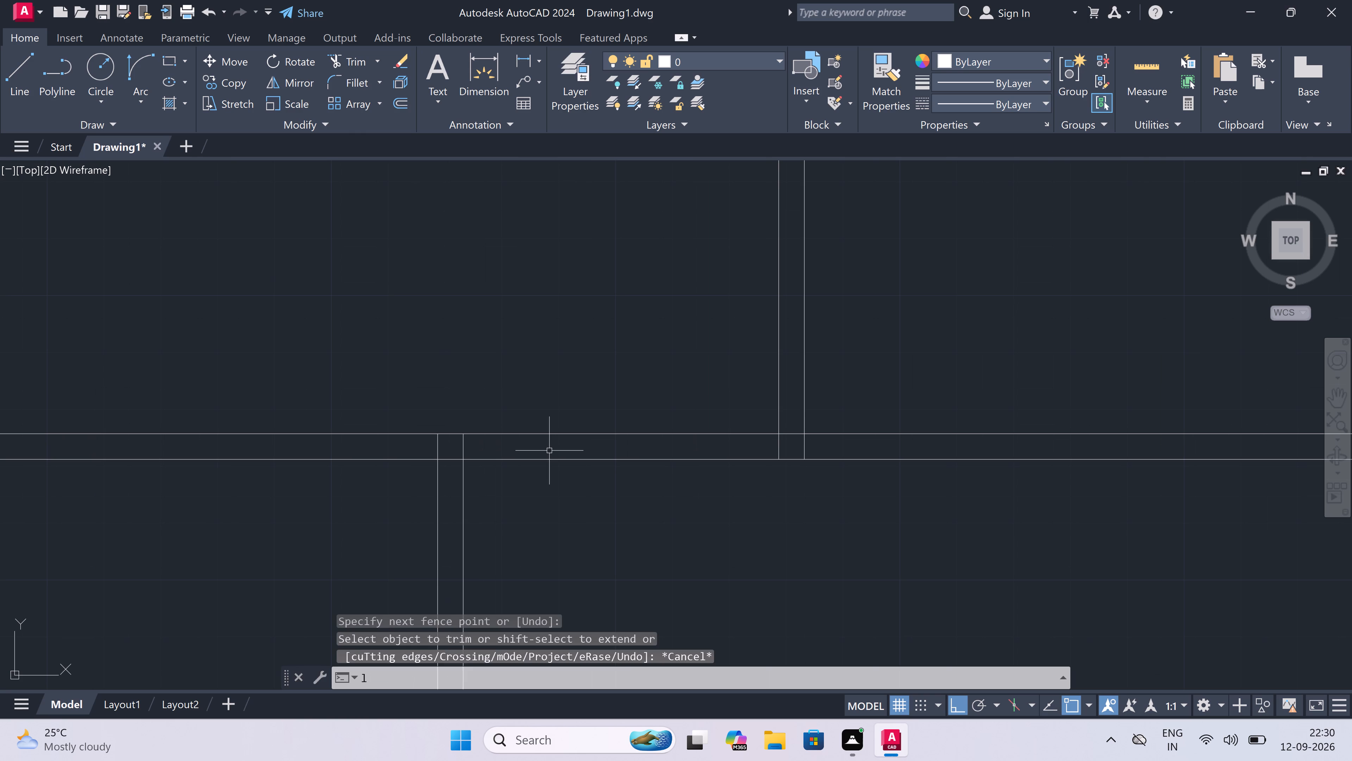
key("space")
left_click_drag(492, 434, 492, 437)
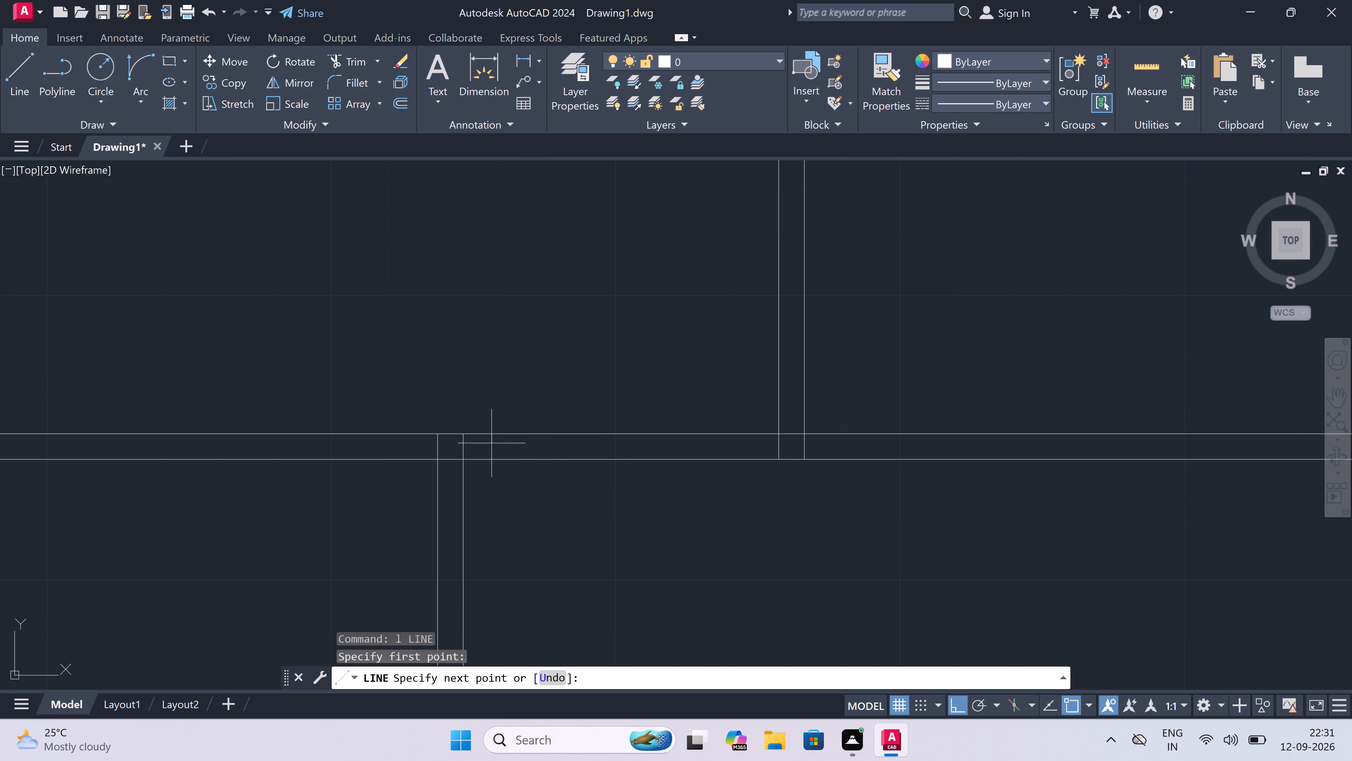
double_click(491, 459)
key("Escape")
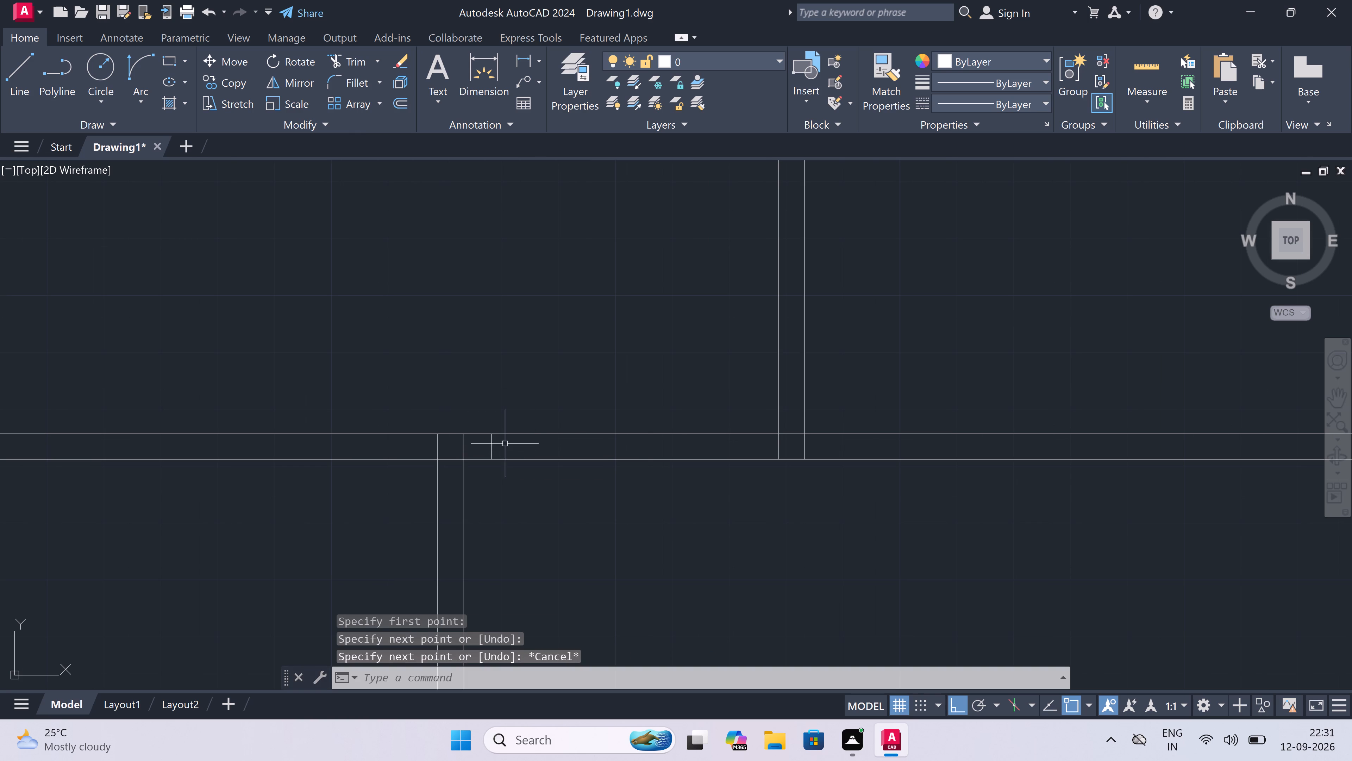
Draw the upper left room door's right jamb across the partition, with a 2" stub inward and a 3' leaf up into the room.
key("space")
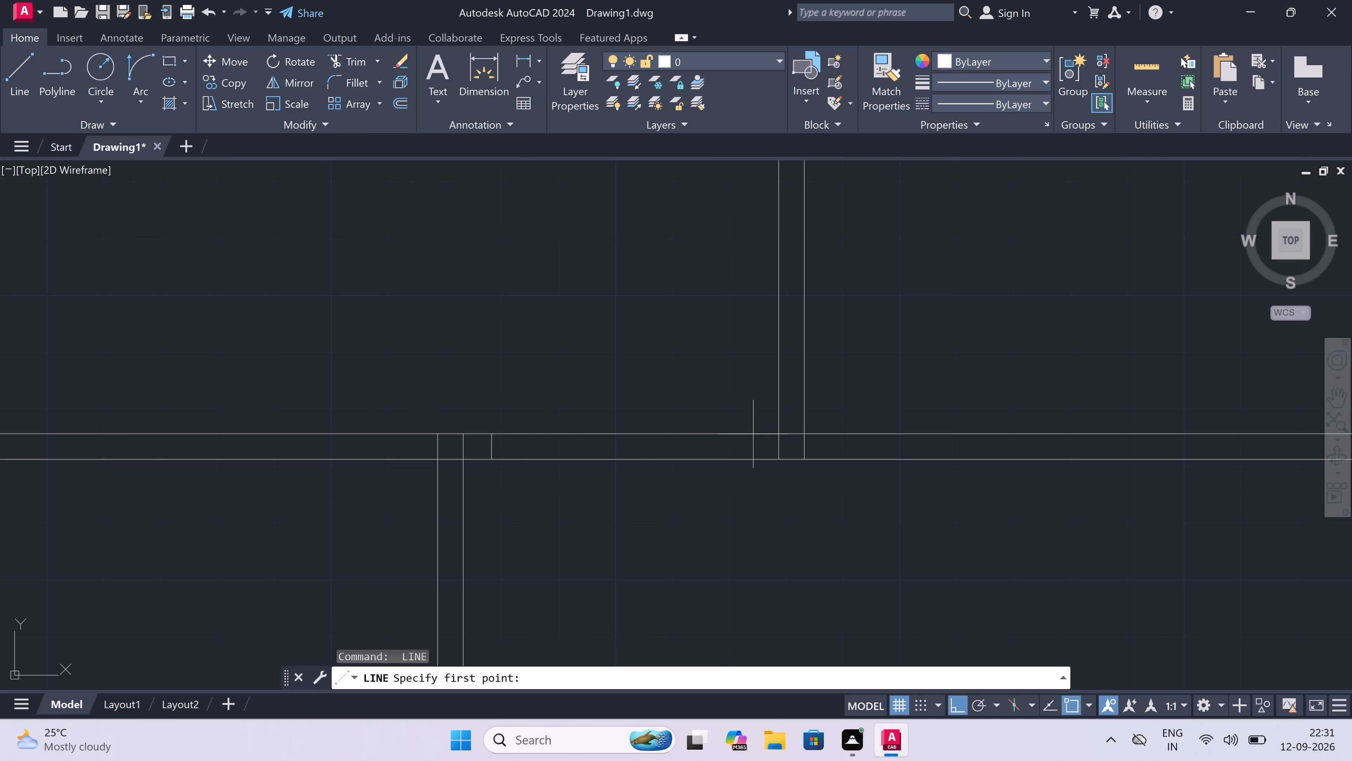
left_click(749, 434)
left_click(750, 458)
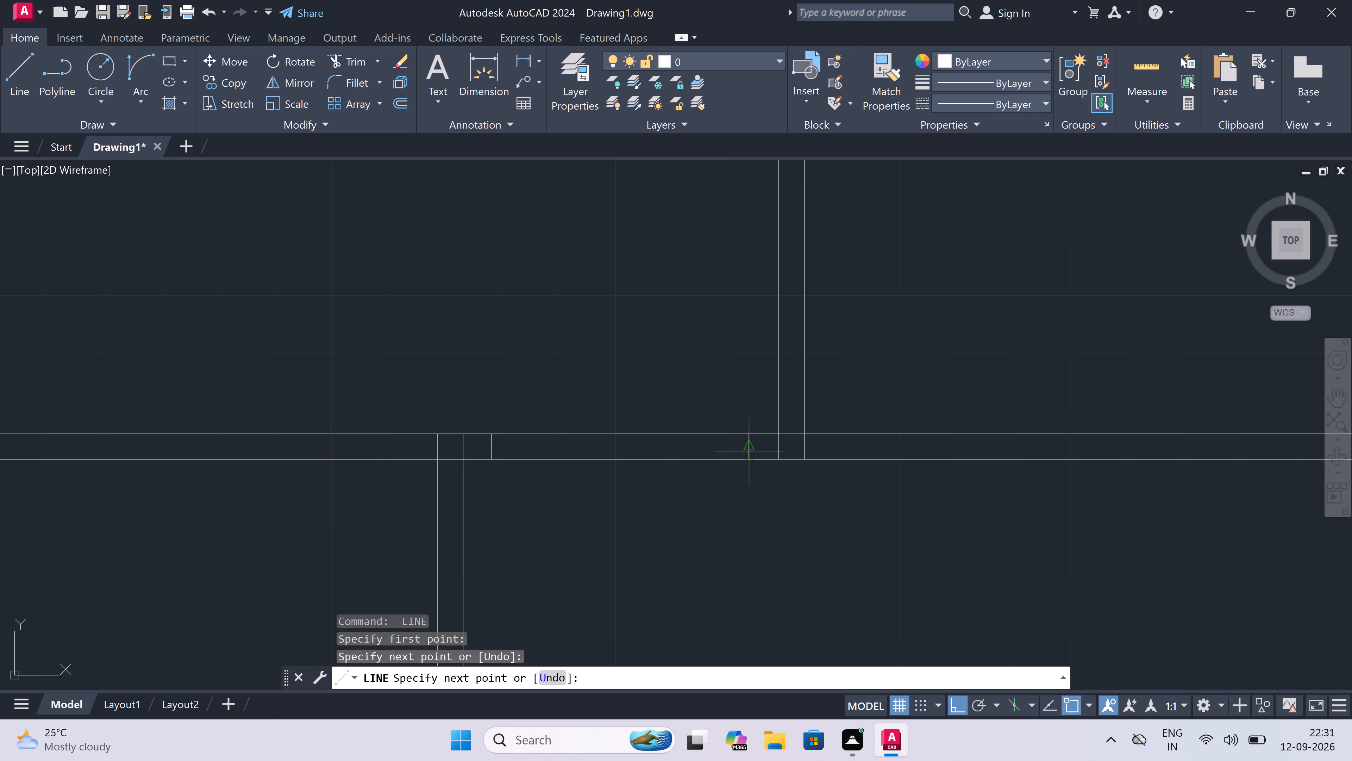
left_click(749, 445)
key("2")
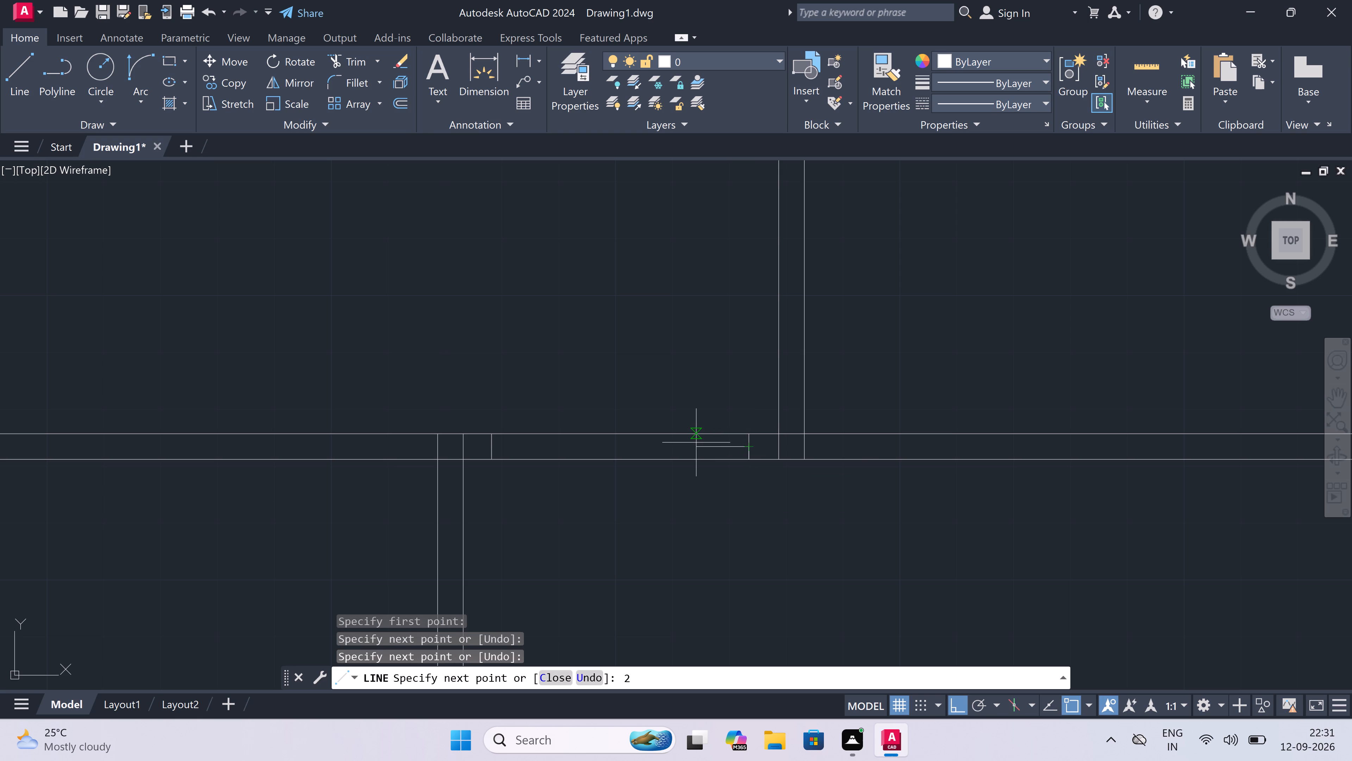
type("\"")
key("space")
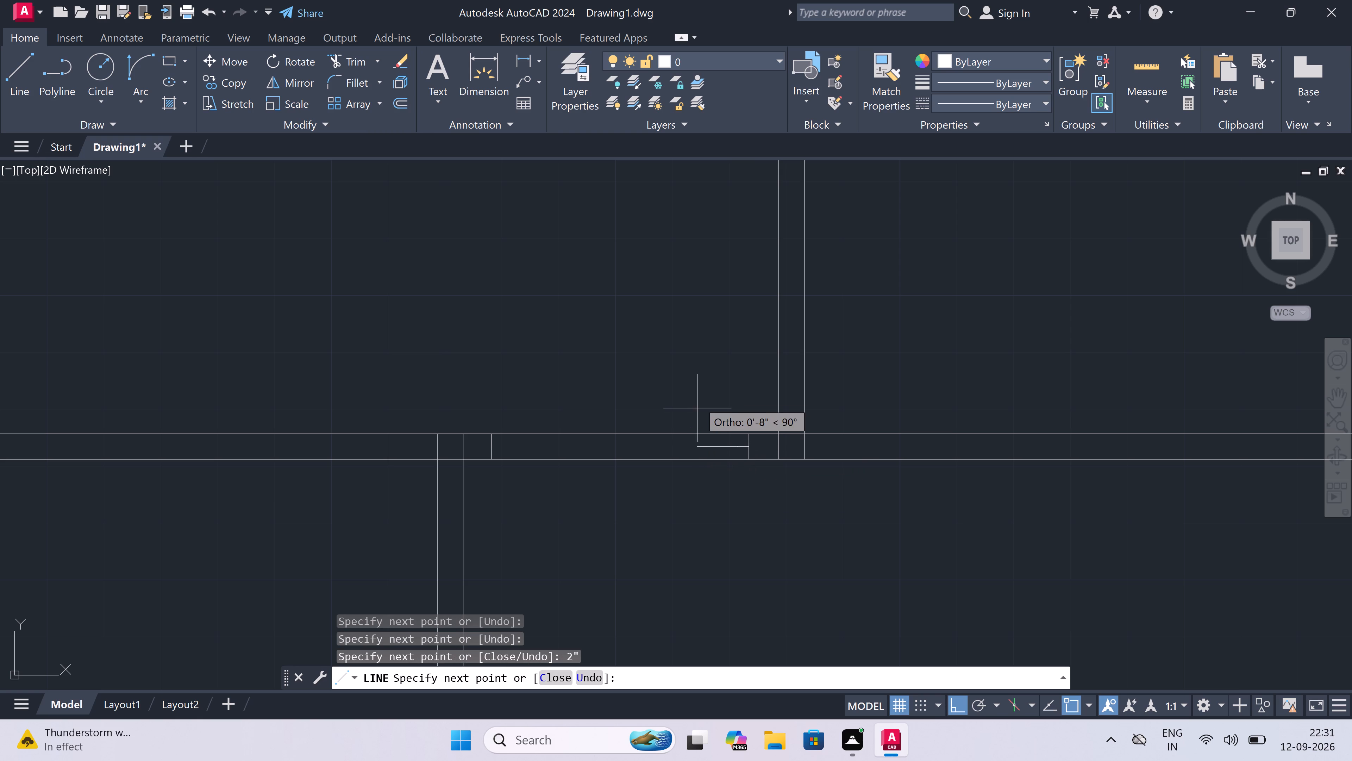
type("3'")
key("space")
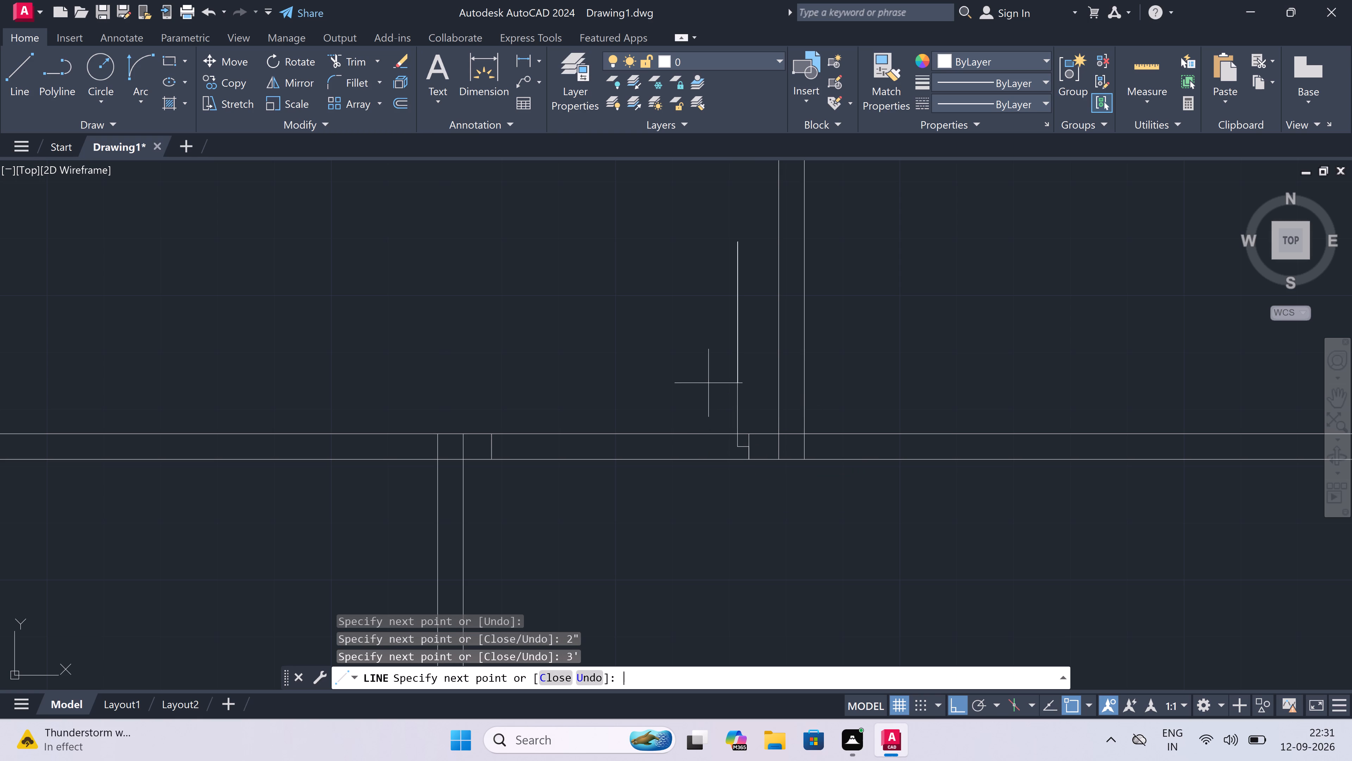
key("space")
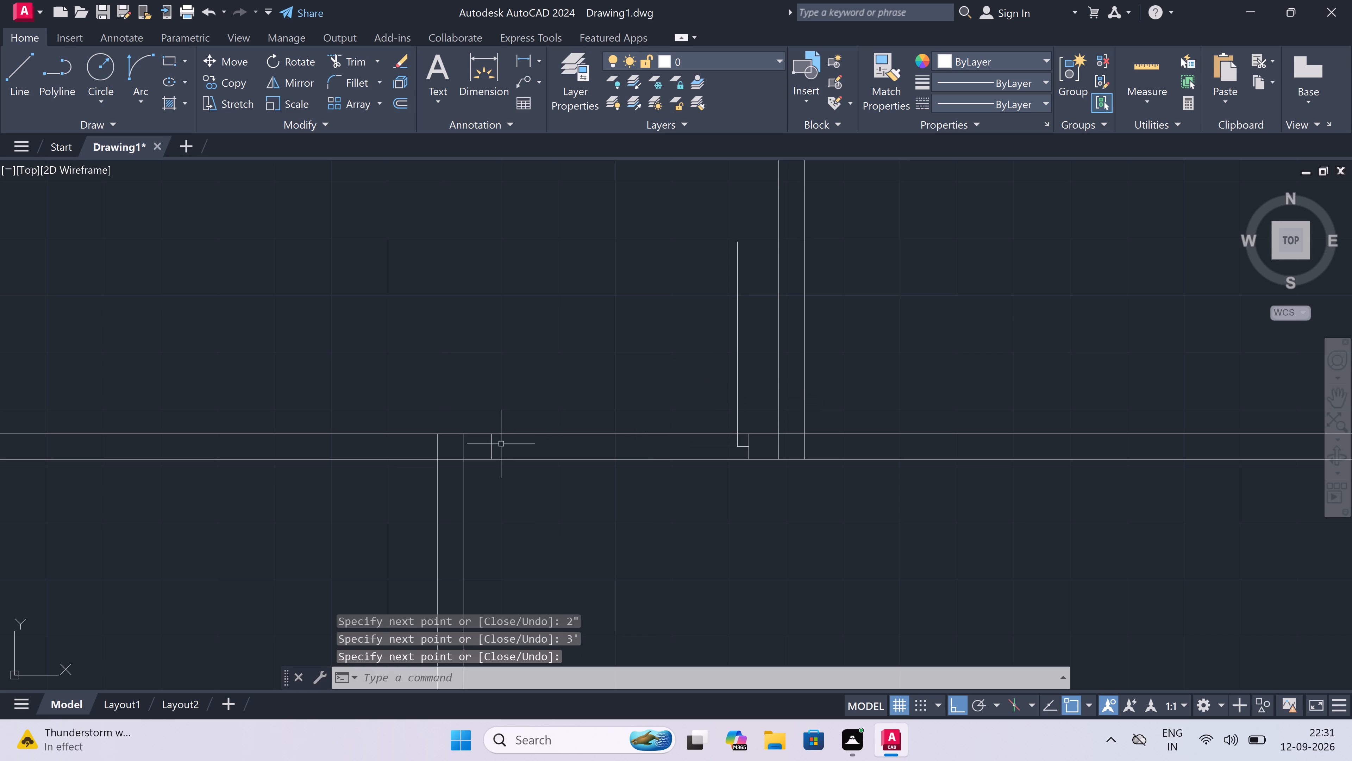
Draw a 2" stub inward from the midpoint of the upper left room door's left jamb.
key("space")
left_click_drag(490, 444, 541, 437)
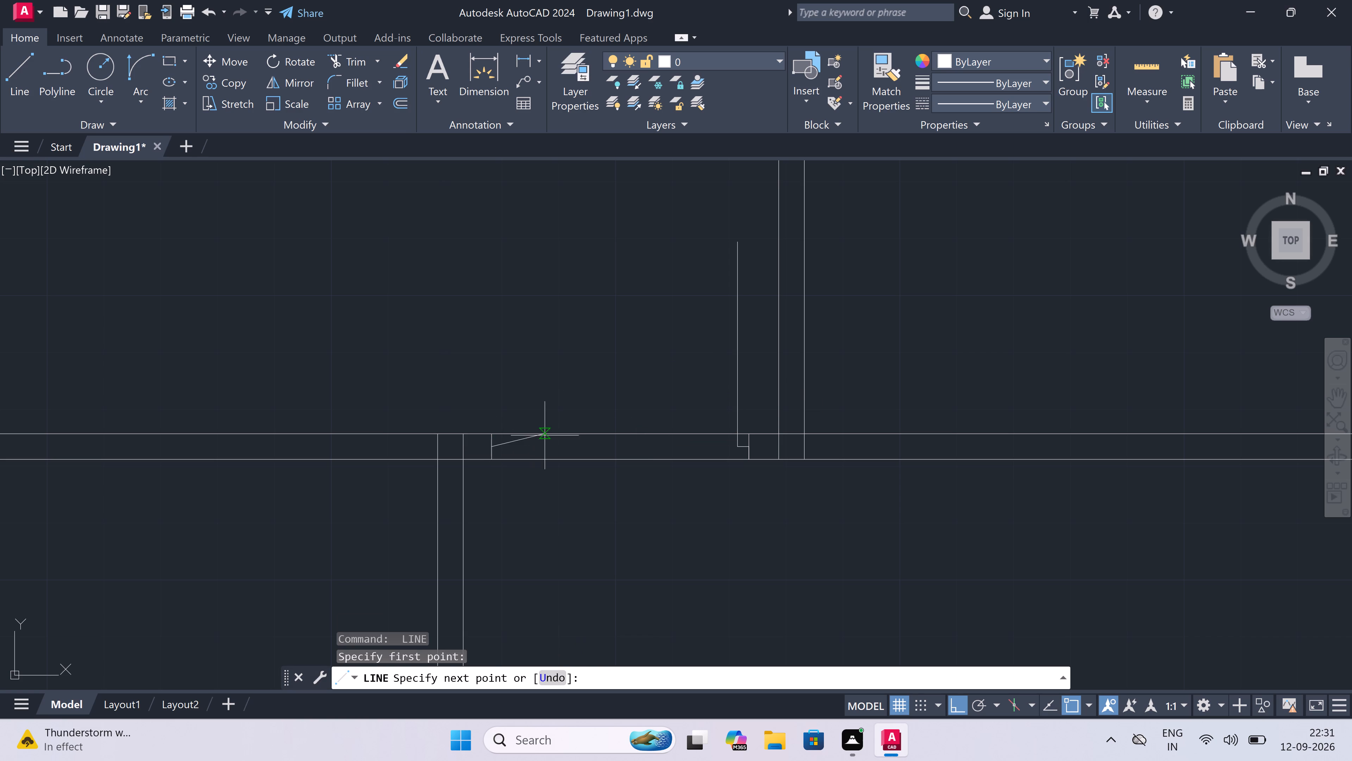
type("2\"")
key("space")
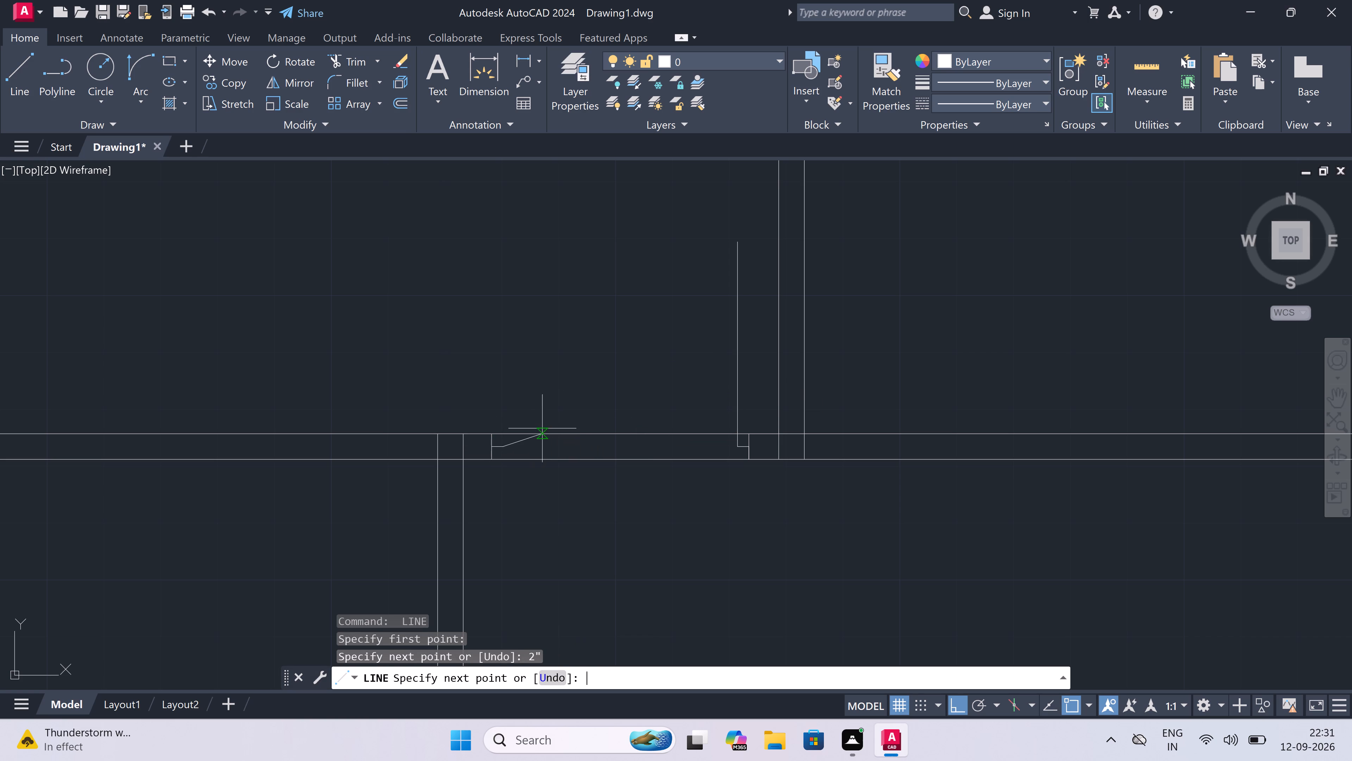
key("Escape")
Draw a door jamb line across the upper horizontal partition, just right of the upper right room's left partition.
scroll(540, 426, "down", 3)
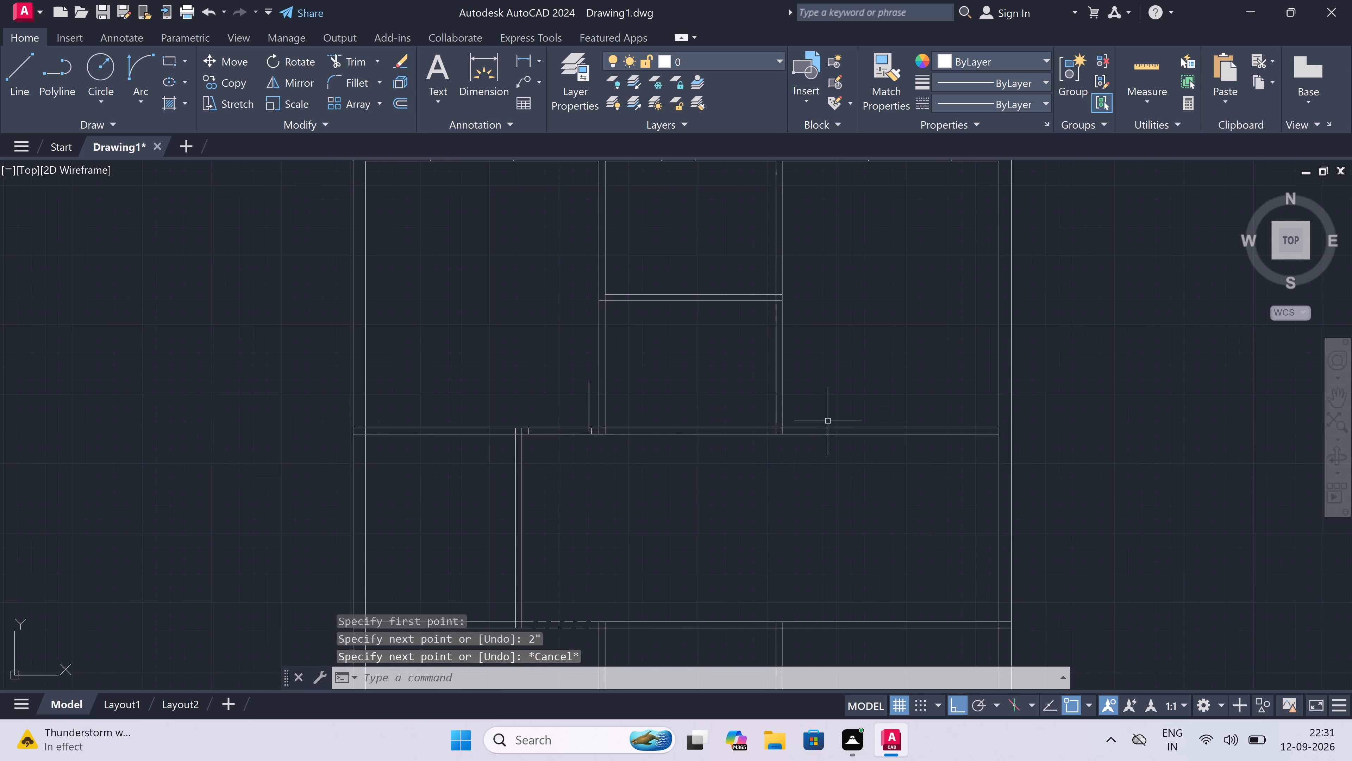
scroll(871, 418, "up", 1)
scroll(869, 415, "down", 1)
scroll(883, 417, "up", 1)
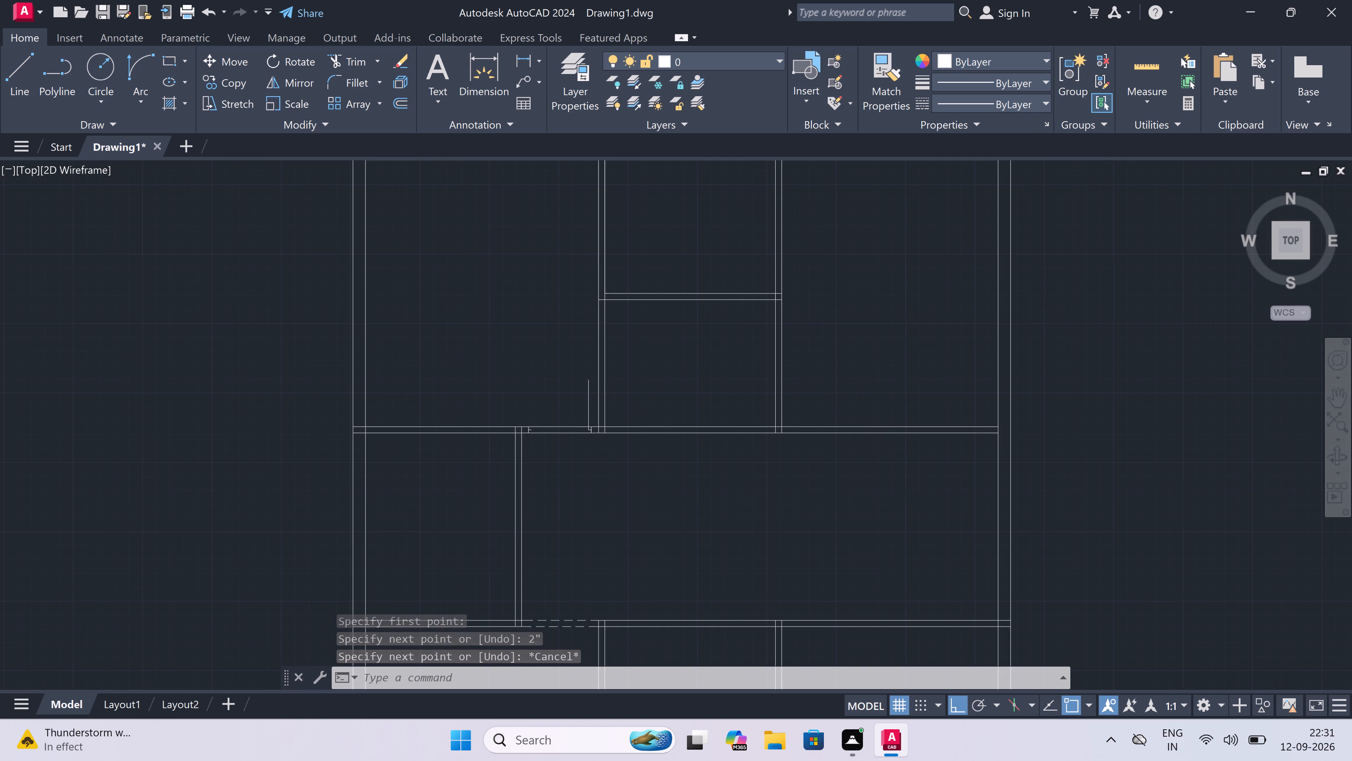
scroll(883, 417, "down", 3)
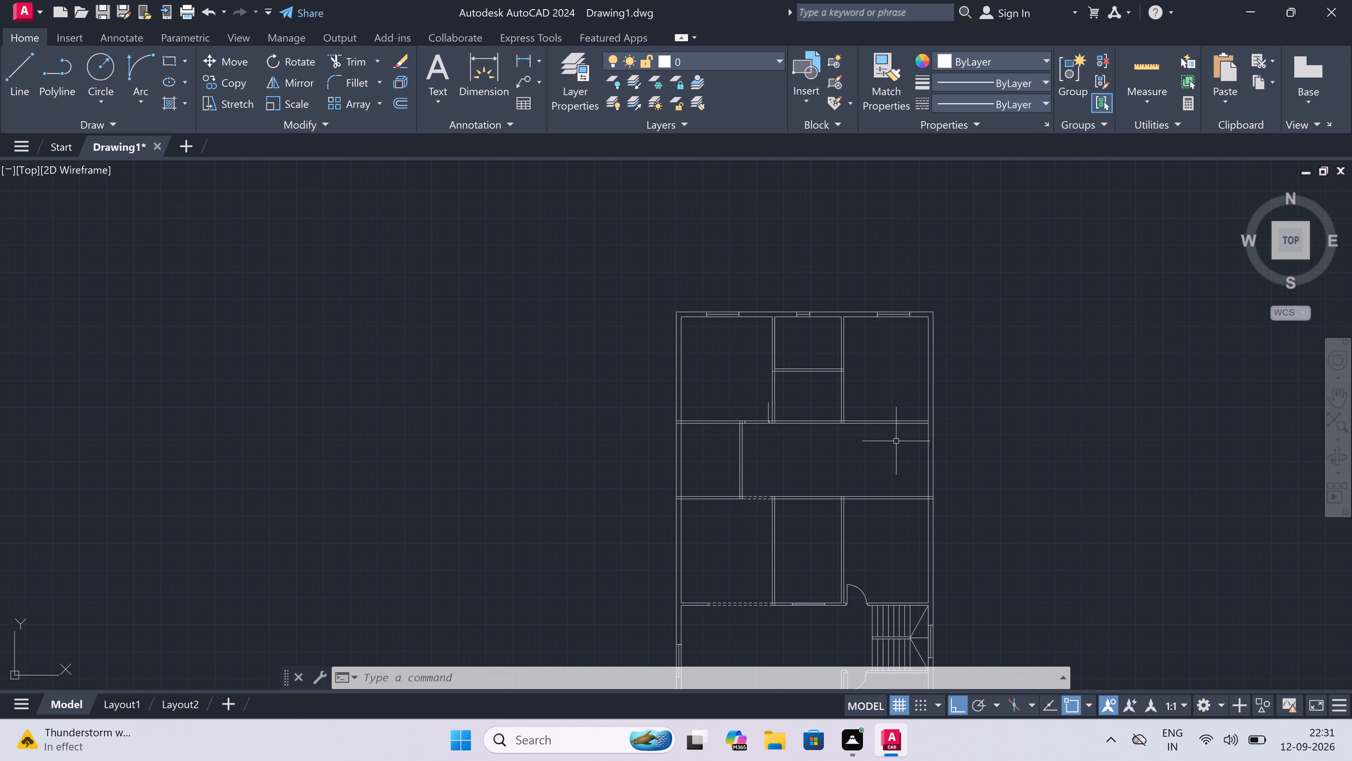
key("space")
scroll(882, 404, "up", 2)
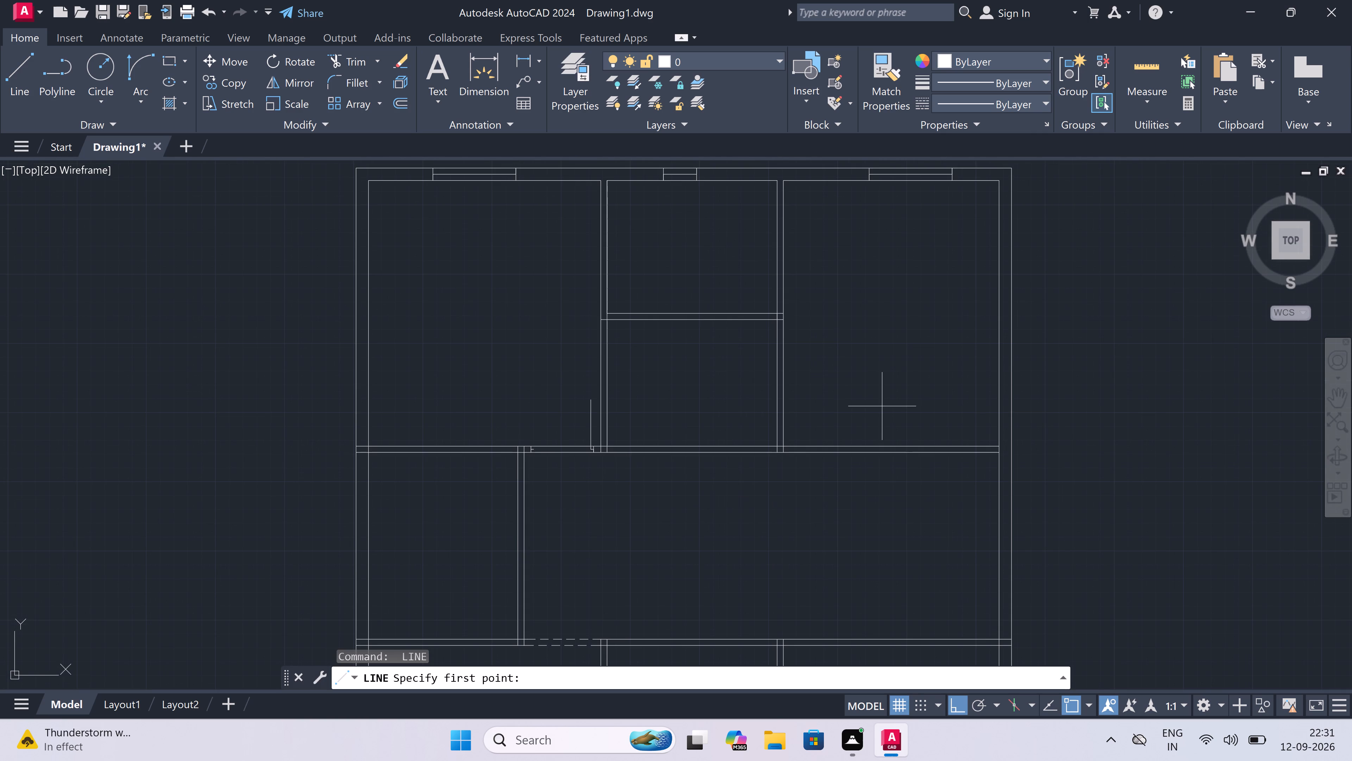
scroll(755, 446, "up", 2)
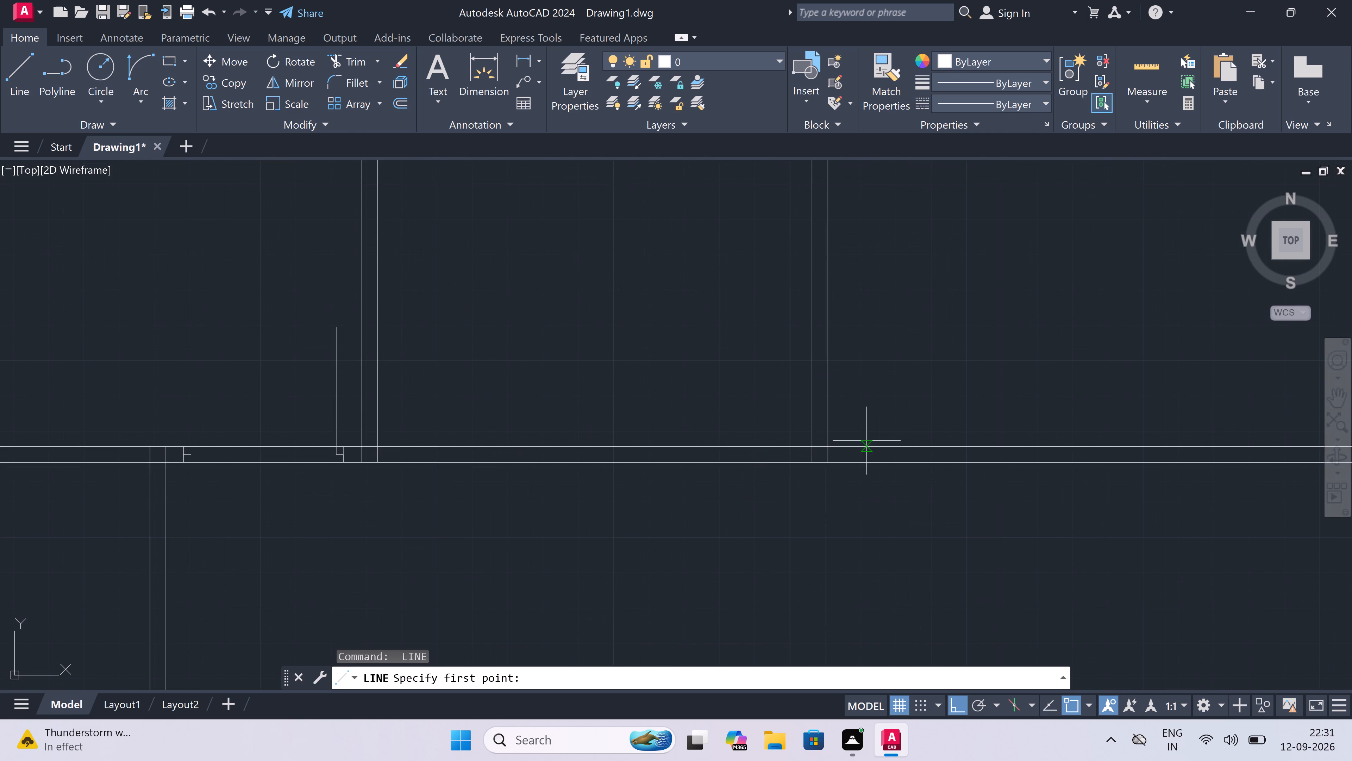
left_click_drag(856, 446, 858, 450)
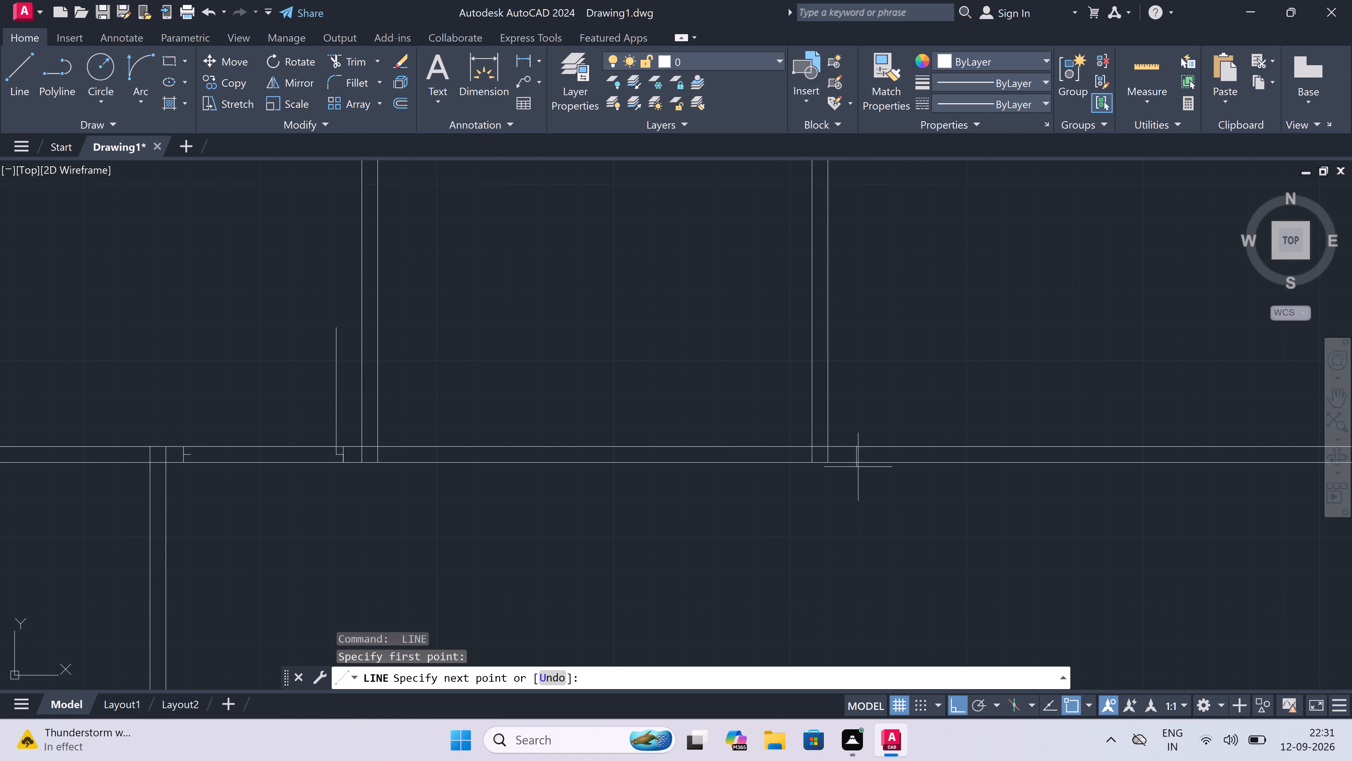
left_click(855, 456)
key("Escape")
Draw a 2" stub from the midpoint of the upper right room door's left jamb and a 3' leaf up into the room.
scroll(772, 467, "down", 4)
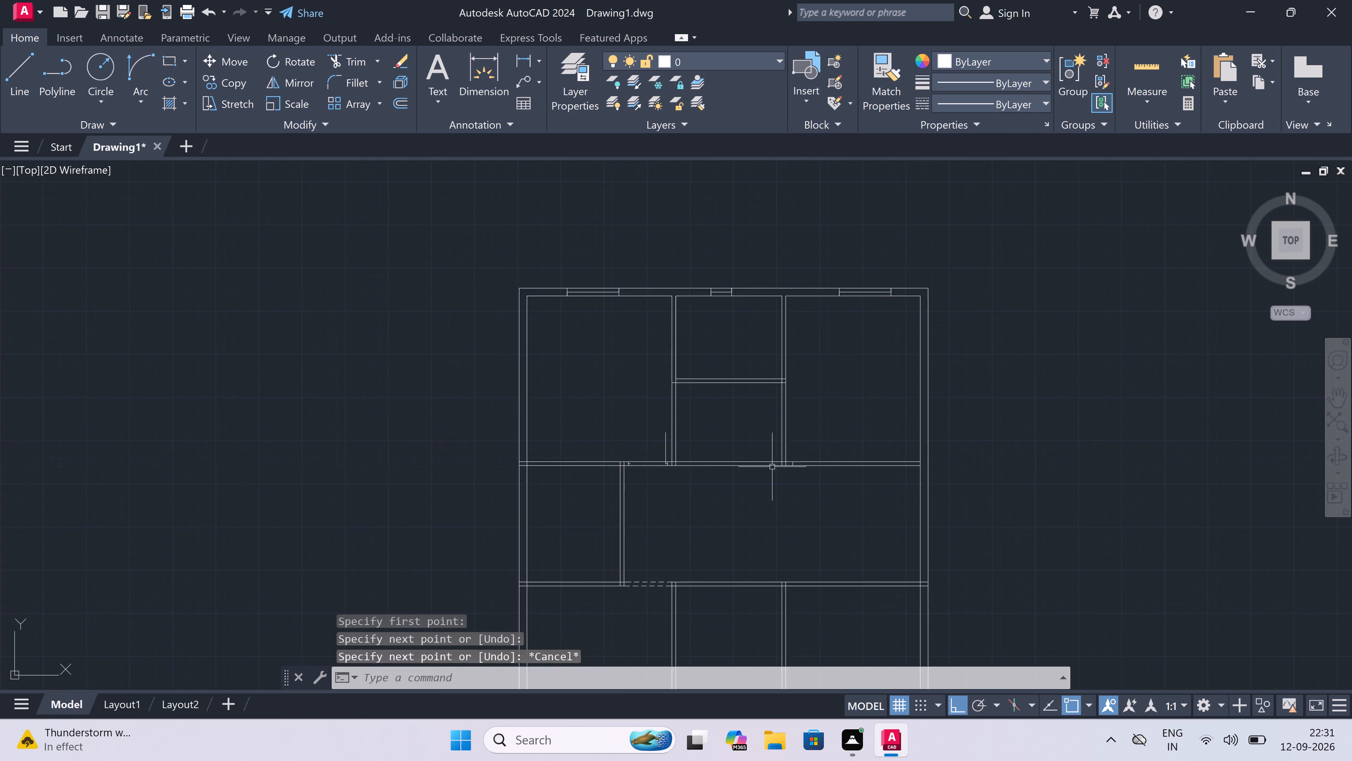
scroll(828, 456, "up", 4)
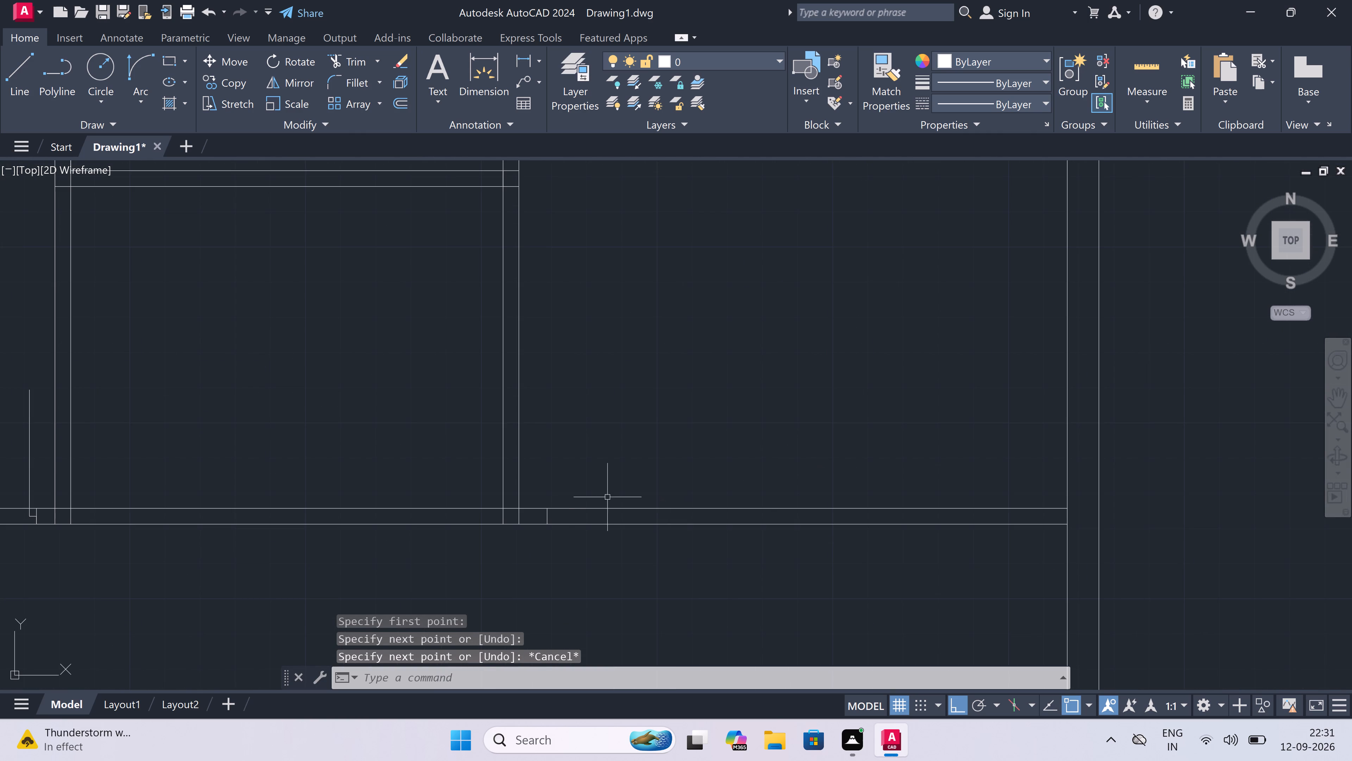
key("space")
scroll(553, 515, "up", 1)
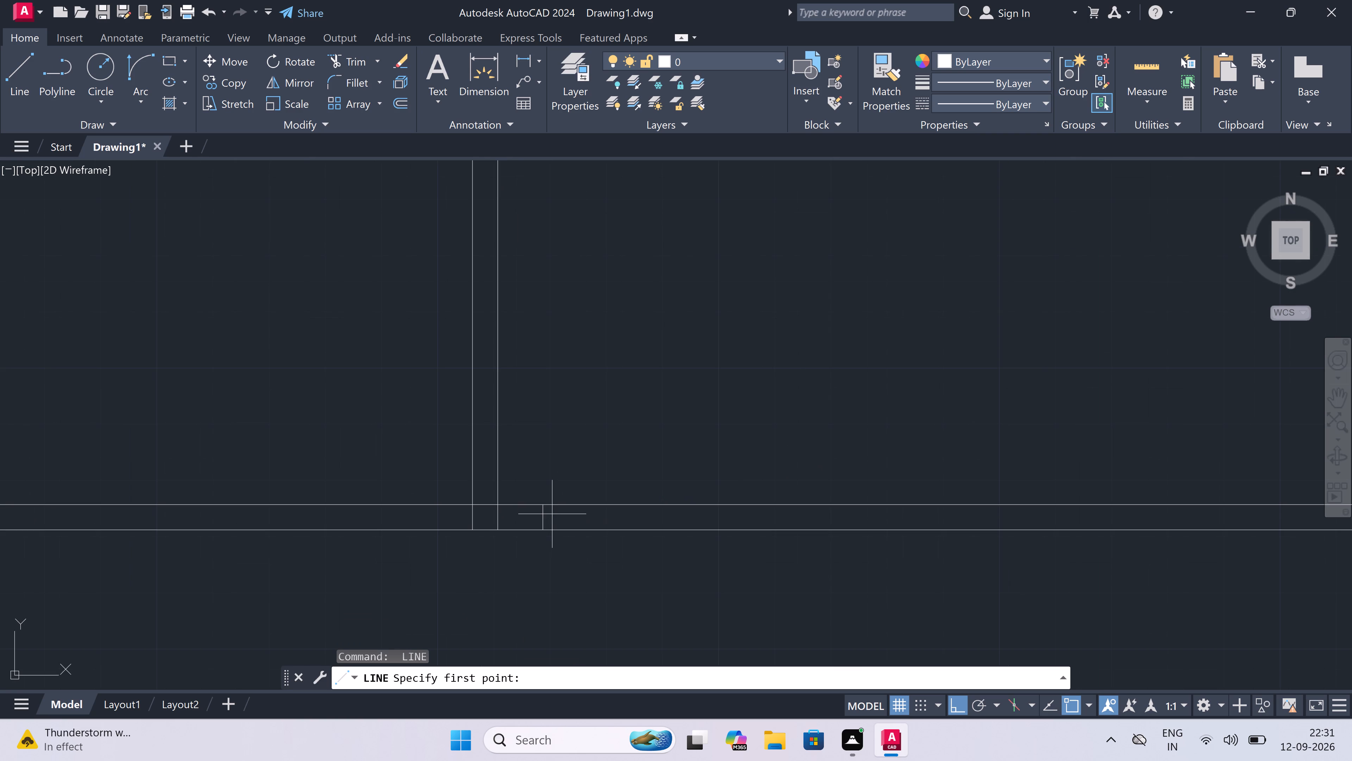
left_click_drag(547, 515, 569, 515)
type("2\"")
key("space")
scroll(622, 463, "down", 2)
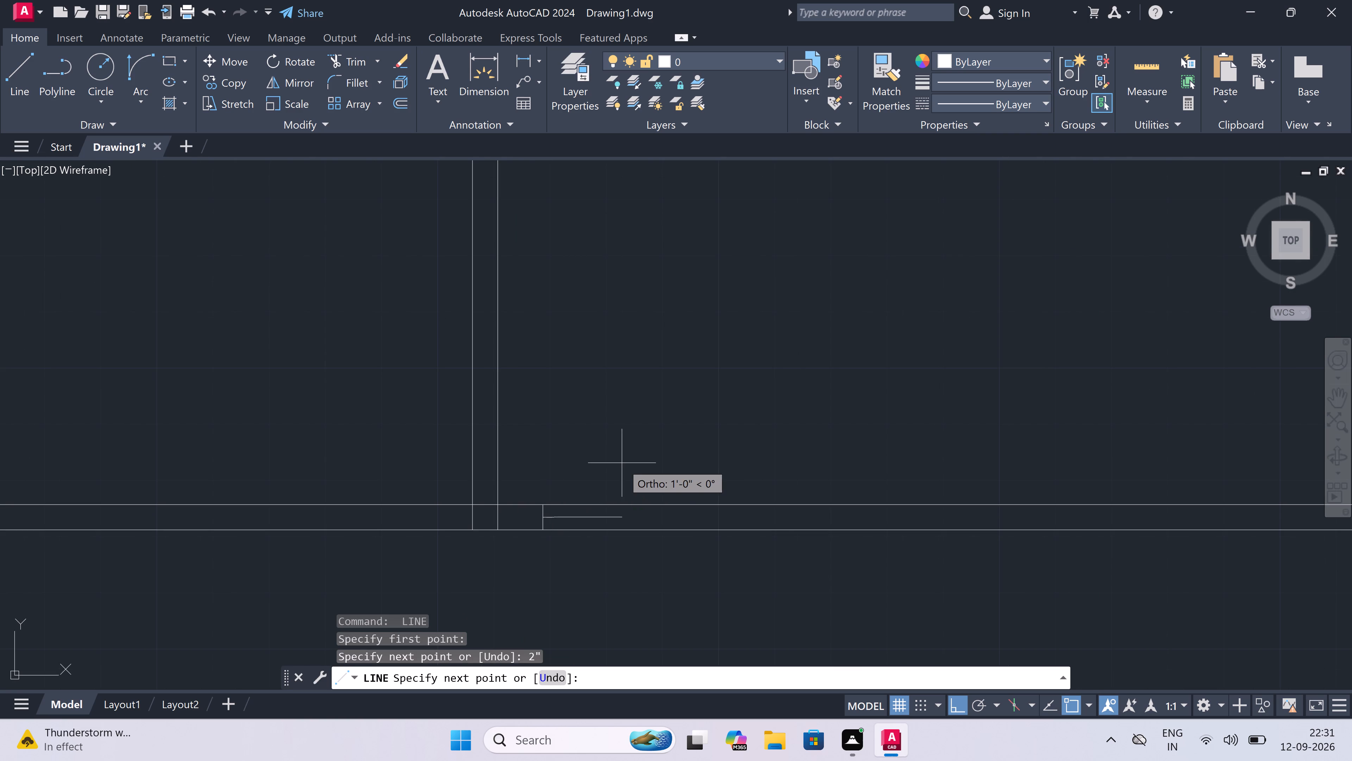
type("3'")
key("space")
key("Escape")
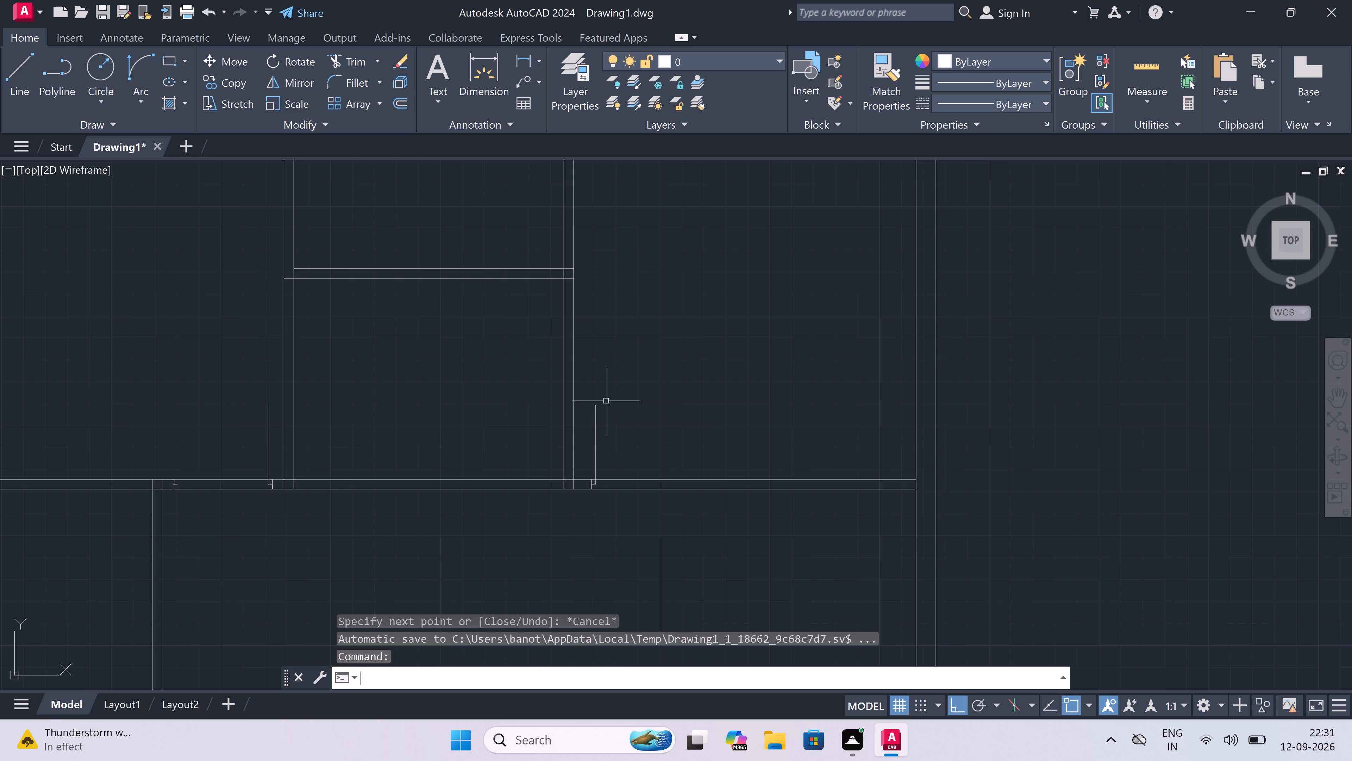
Draw the upper right room door's right jamb across the partition, with a 2" stub inward from its midpoint.
key("space")
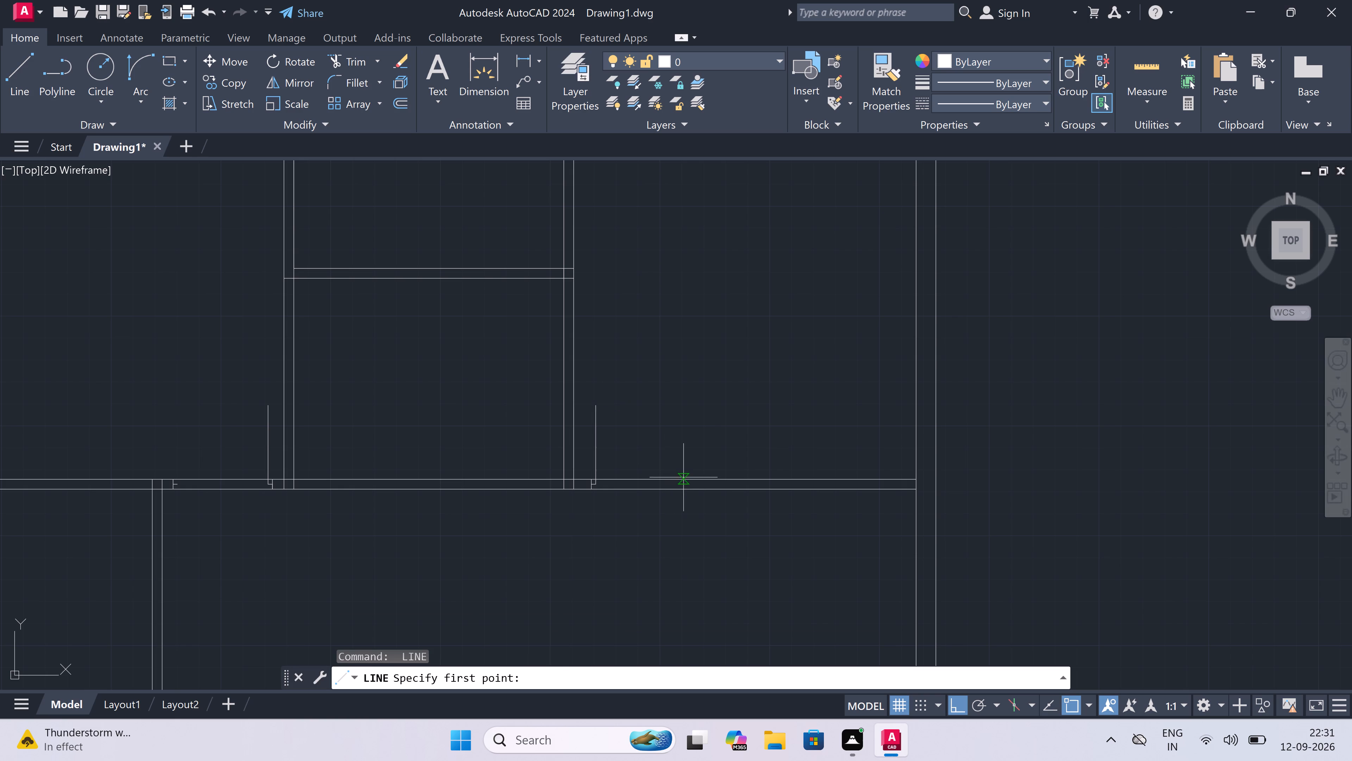
left_click_drag(684, 477, 691, 501)
left_click(686, 488)
scroll(683, 478, "up", 2)
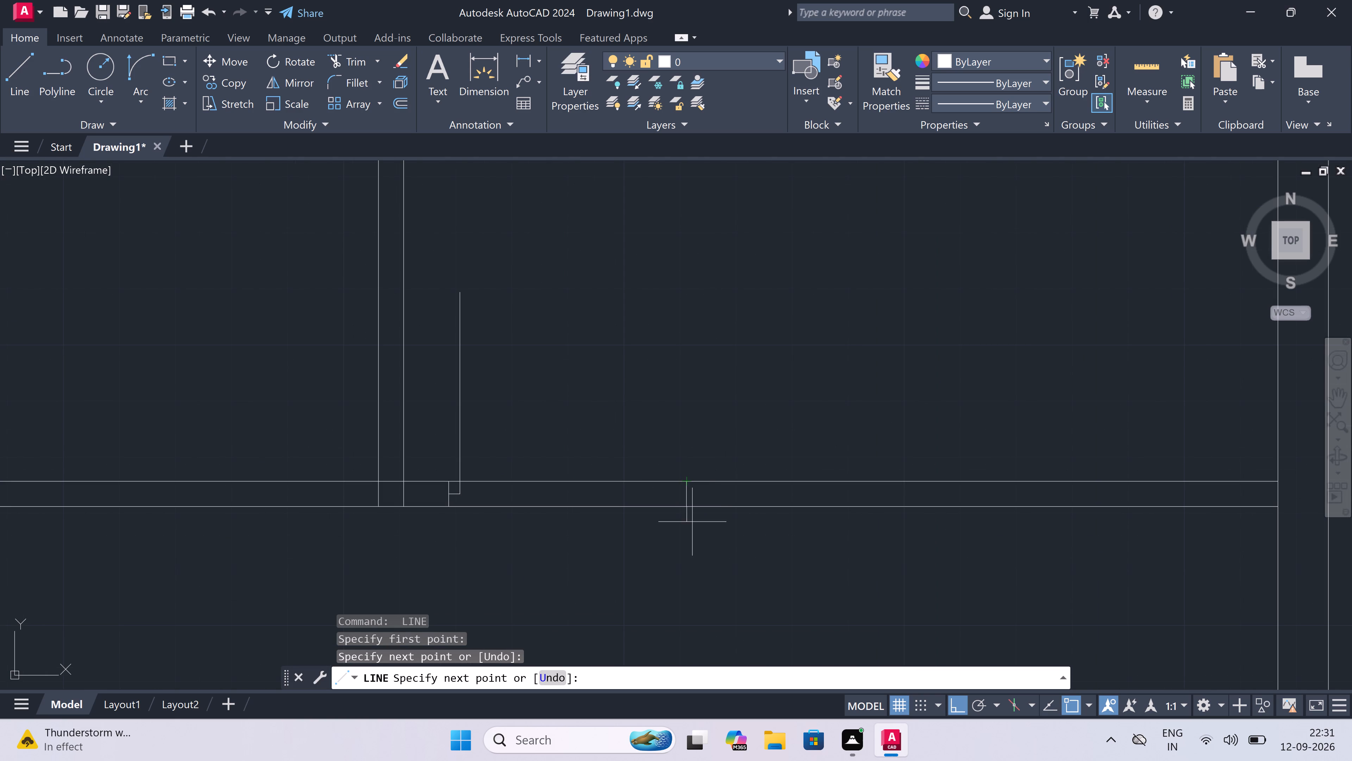
left_click_drag(689, 496, 683, 500)
type("2\"")
key("space")
key("Escape")
scroll(601, 501, "down", 2)
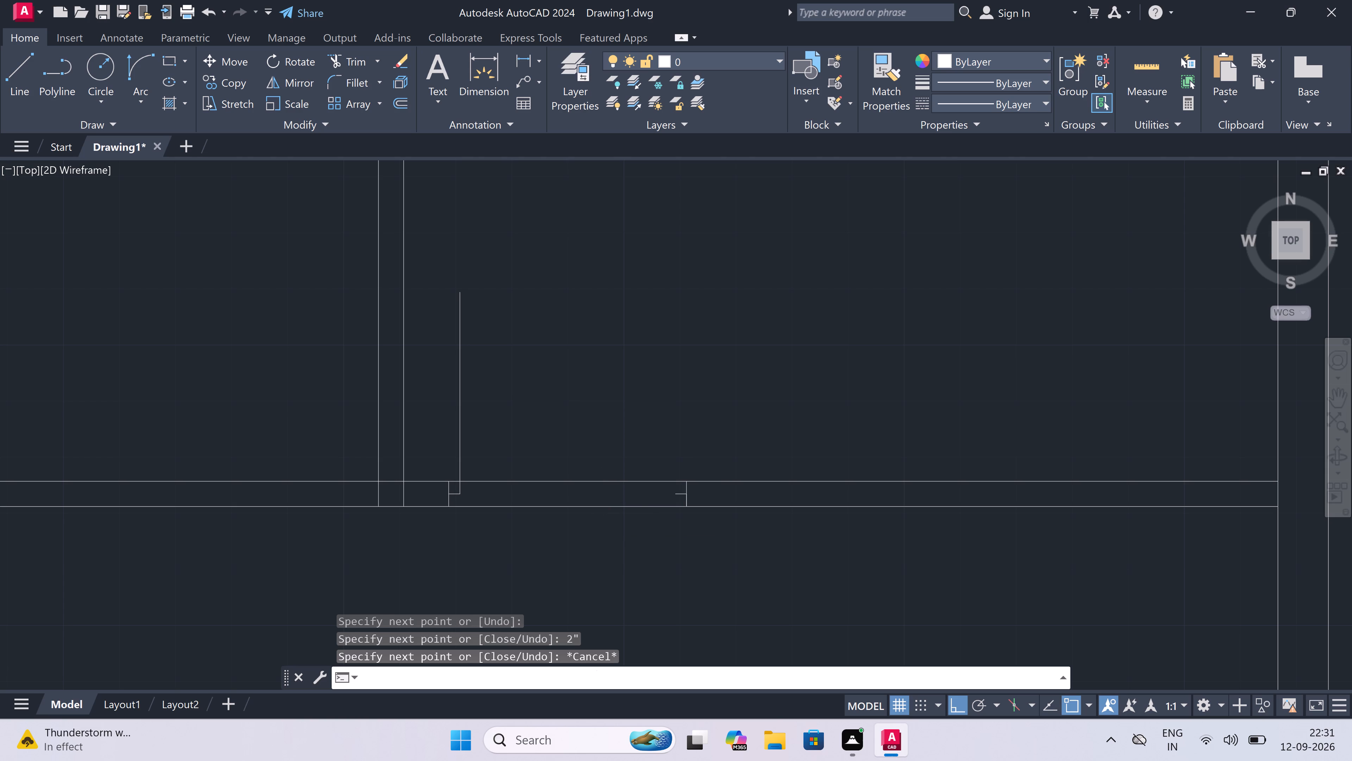
Trim away both lines of the lower horizontal partition between the right vertical partition and the right outer wall.
scroll(601, 501, "down", 1)
scroll(680, 570, "down", 3)
scroll(665, 638, "up", 3)
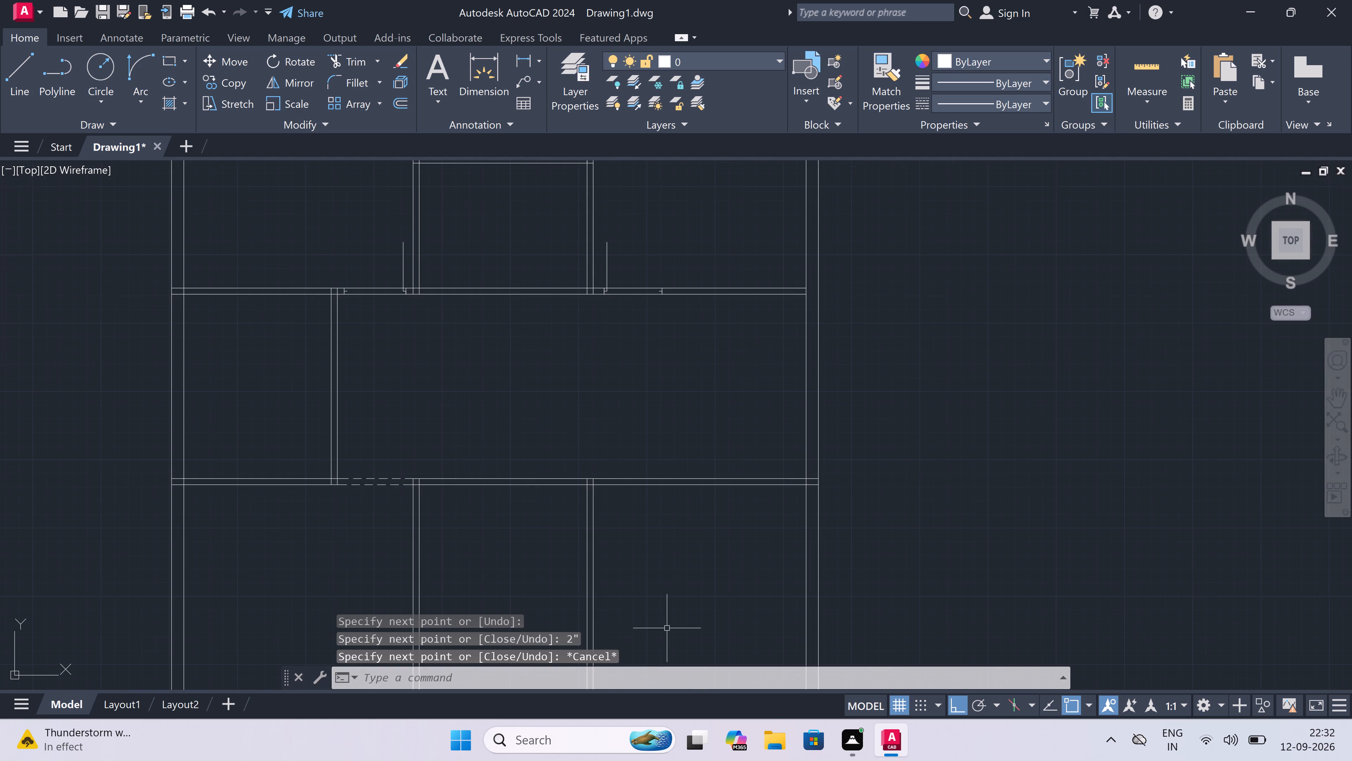
scroll(676, 386, "up", 1)
scroll(676, 388, "down", 1)
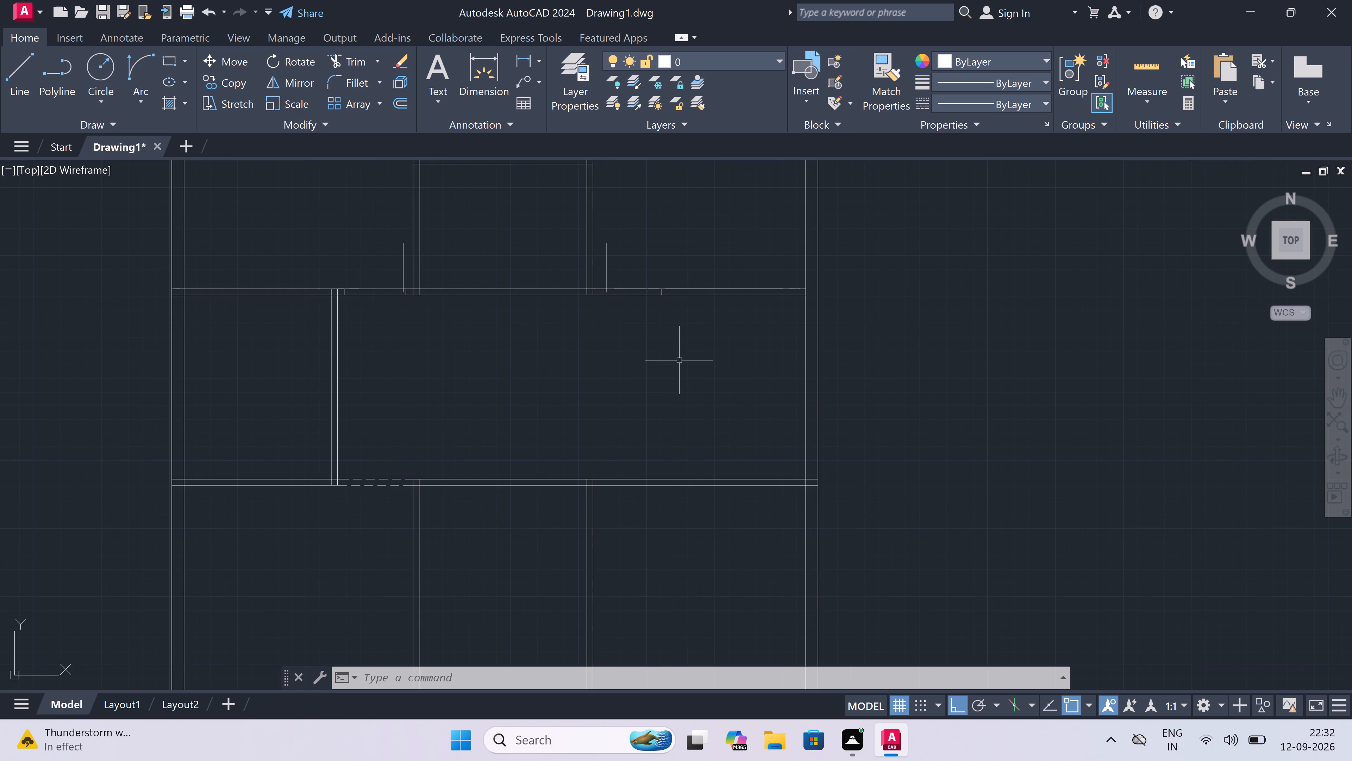
scroll(679, 360, "down", 2)
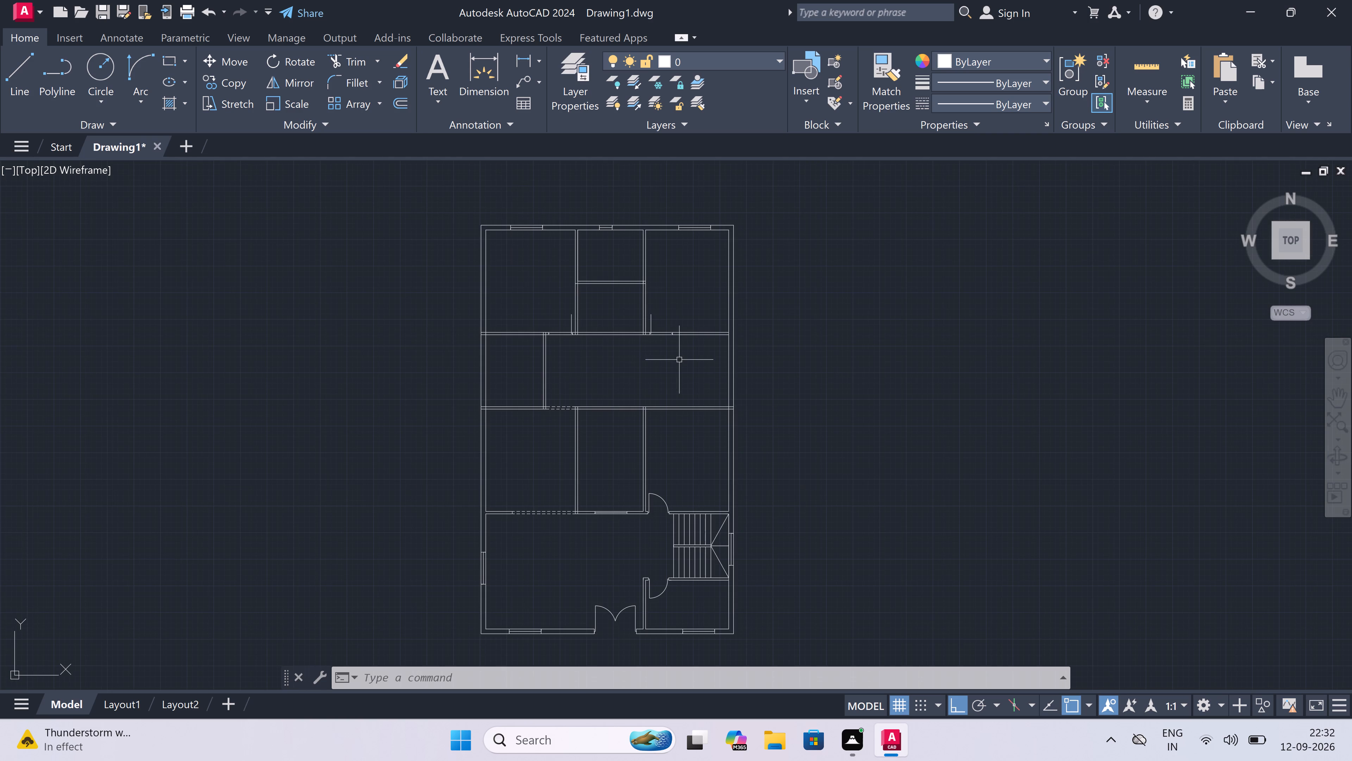
scroll(679, 360, "down", 1)
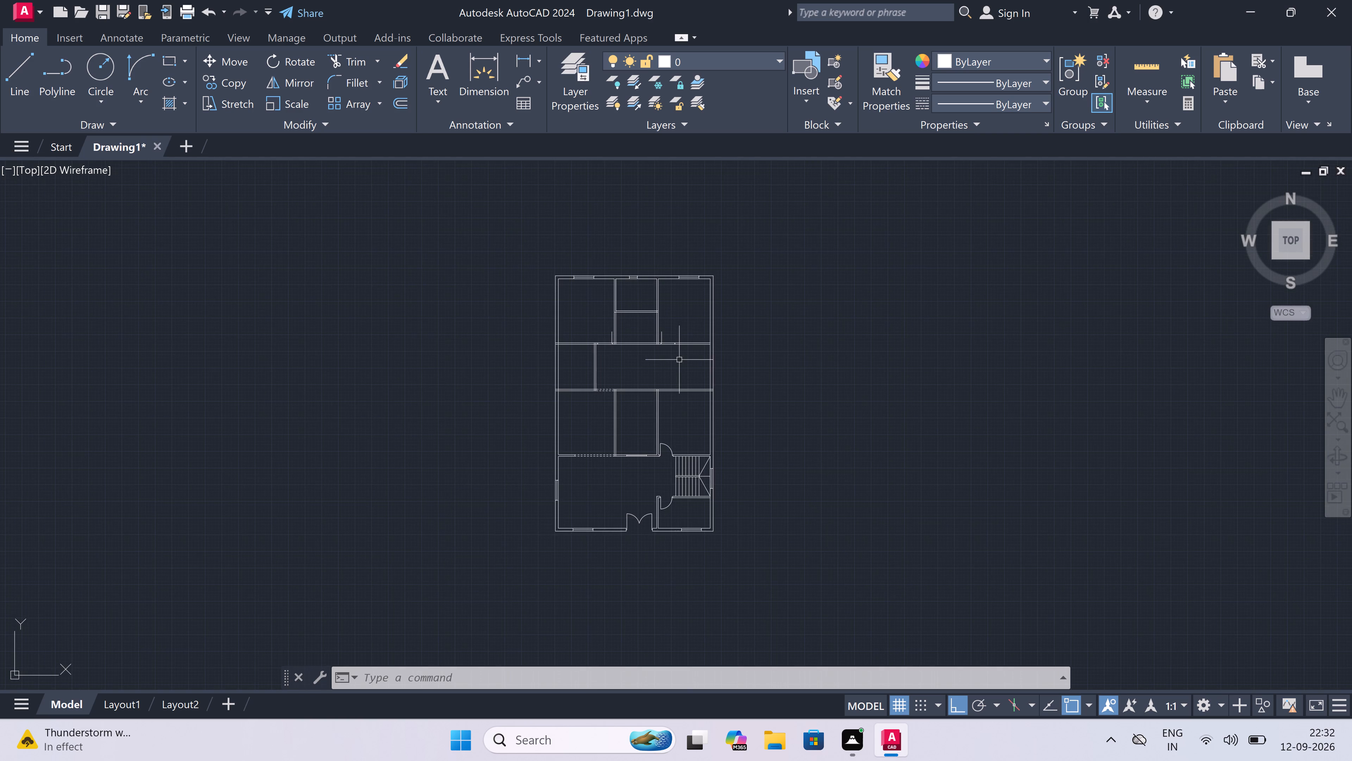
scroll(689, 388, "up", 3)
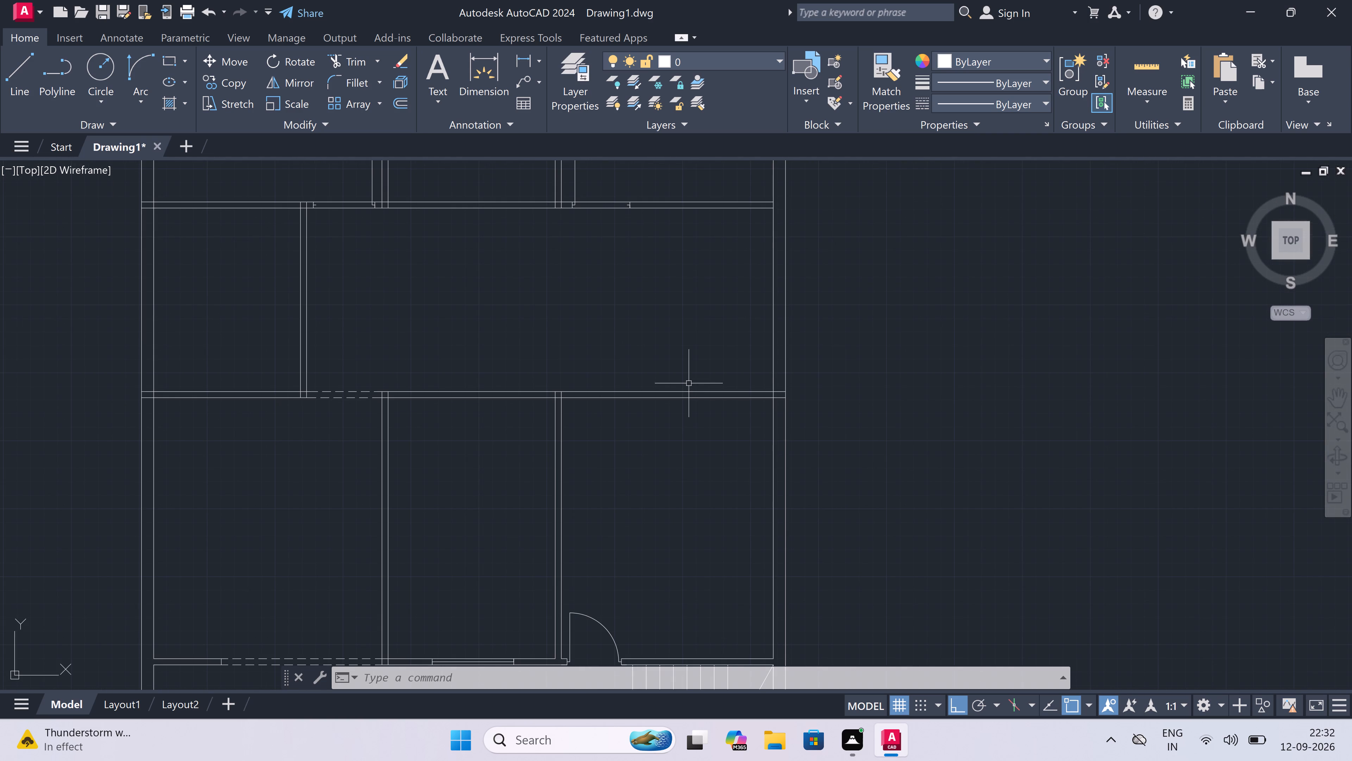
key("t")
key("r")
key("space")
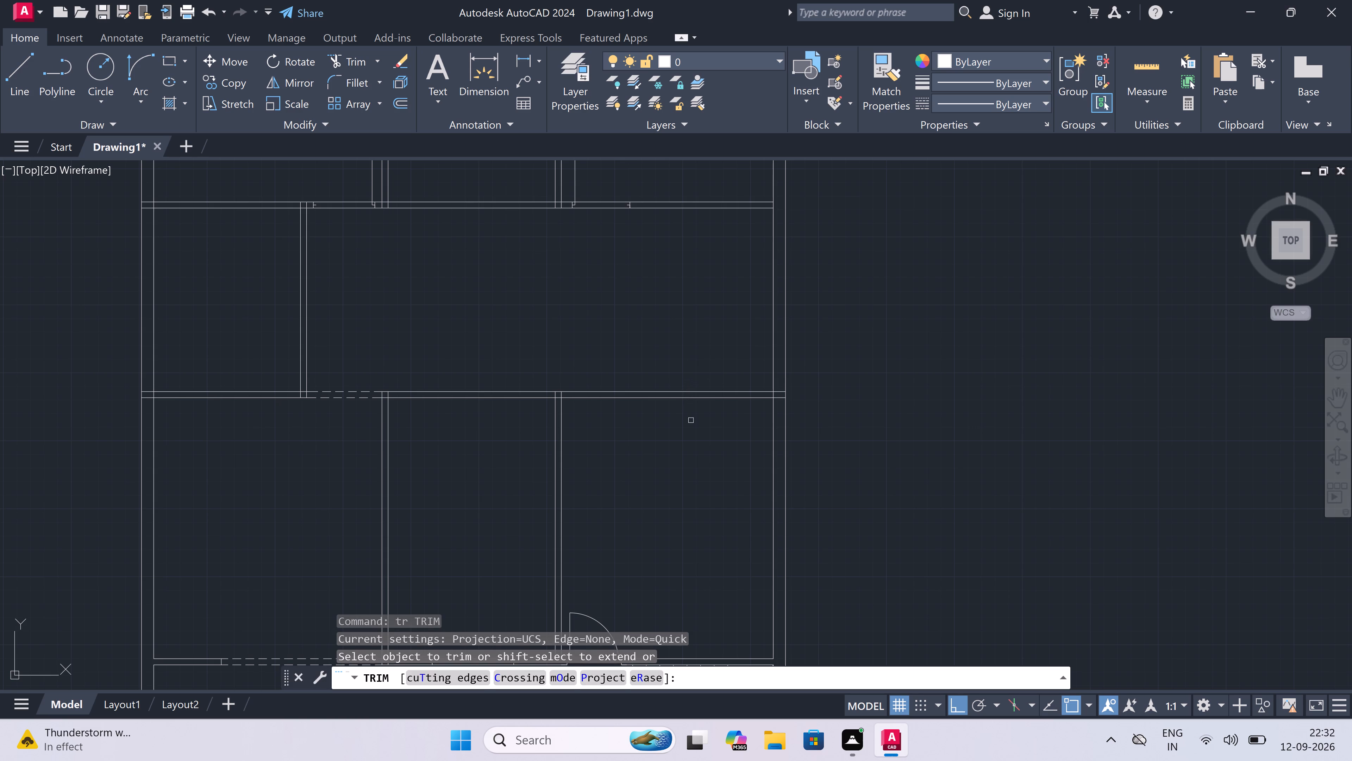
left_click_drag(693, 437, 693, 395)
left_click(689, 347)
key("Escape")
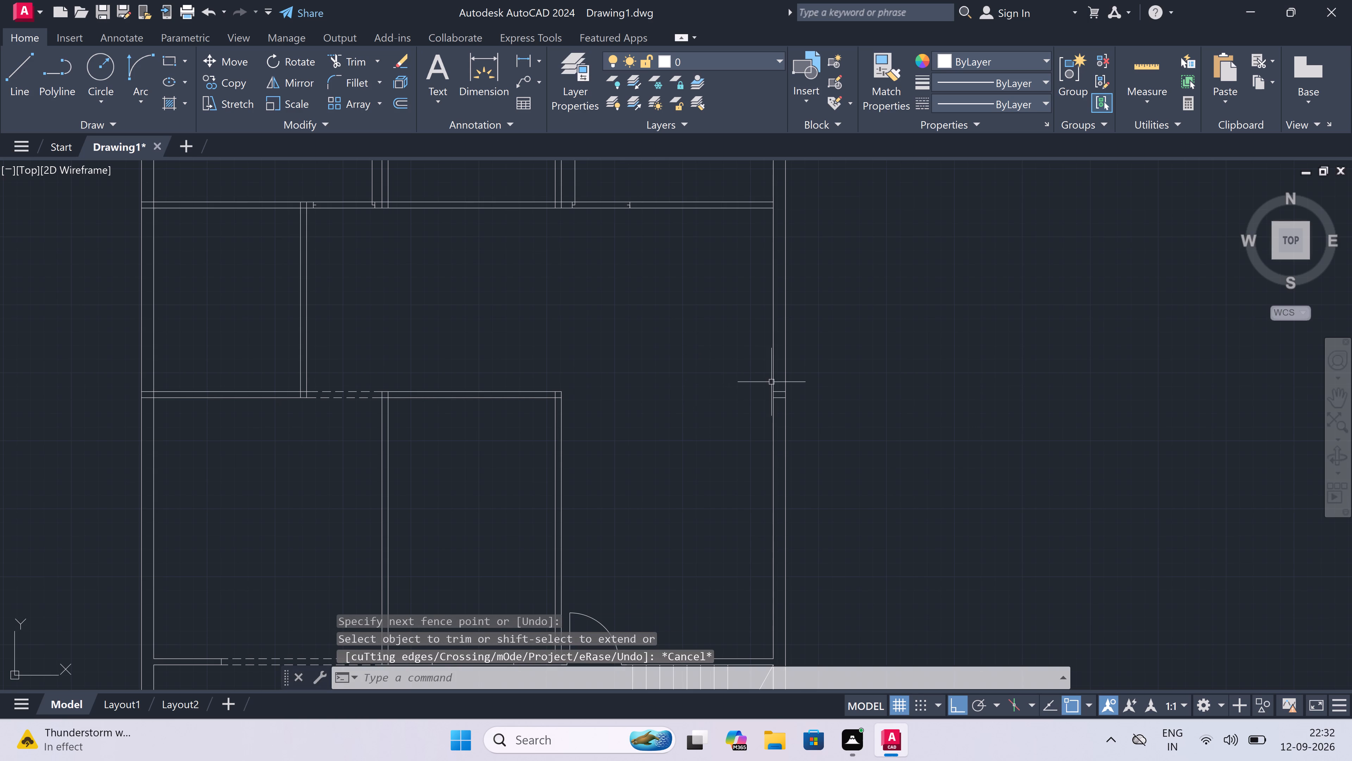
Erase the two leftover partition line segments inside the thickness of the right outer wall.
left_click(777, 398)
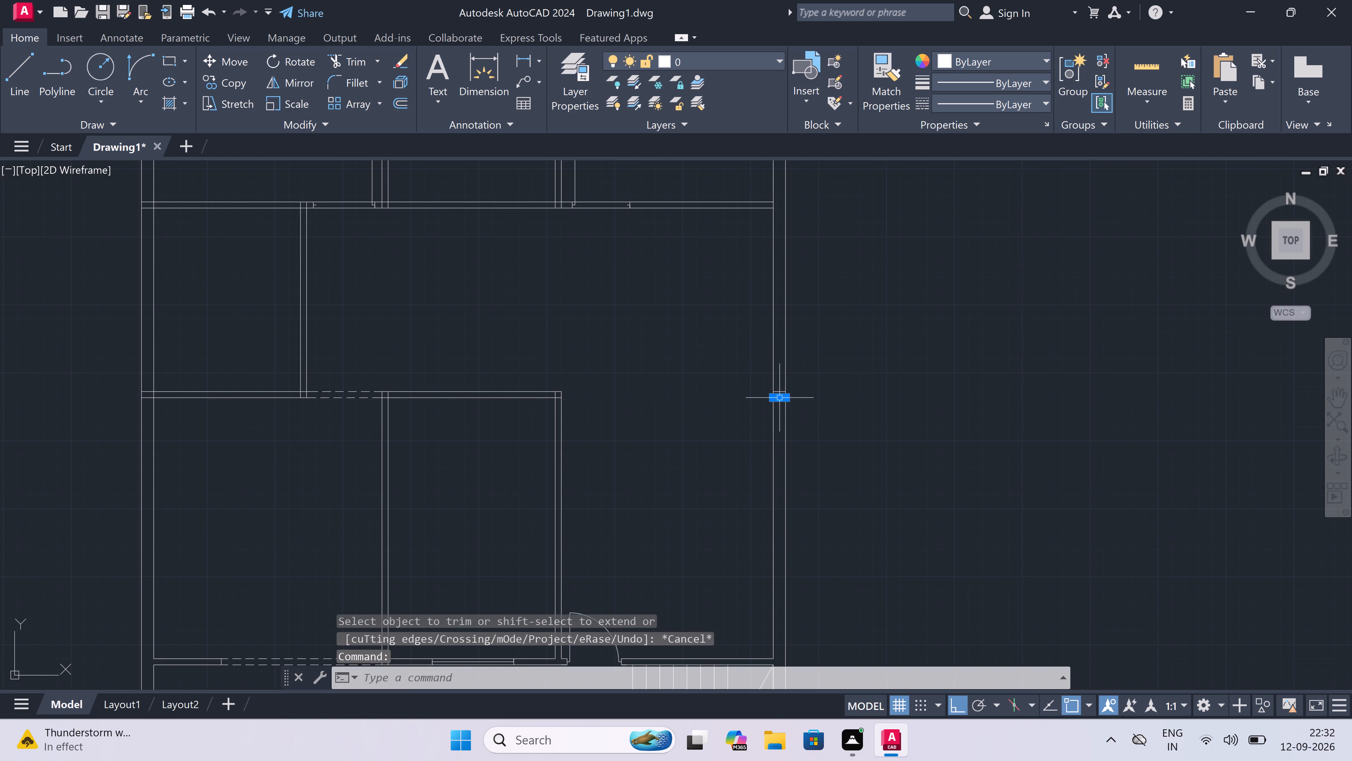
left_click(777, 391)
key("Delete")
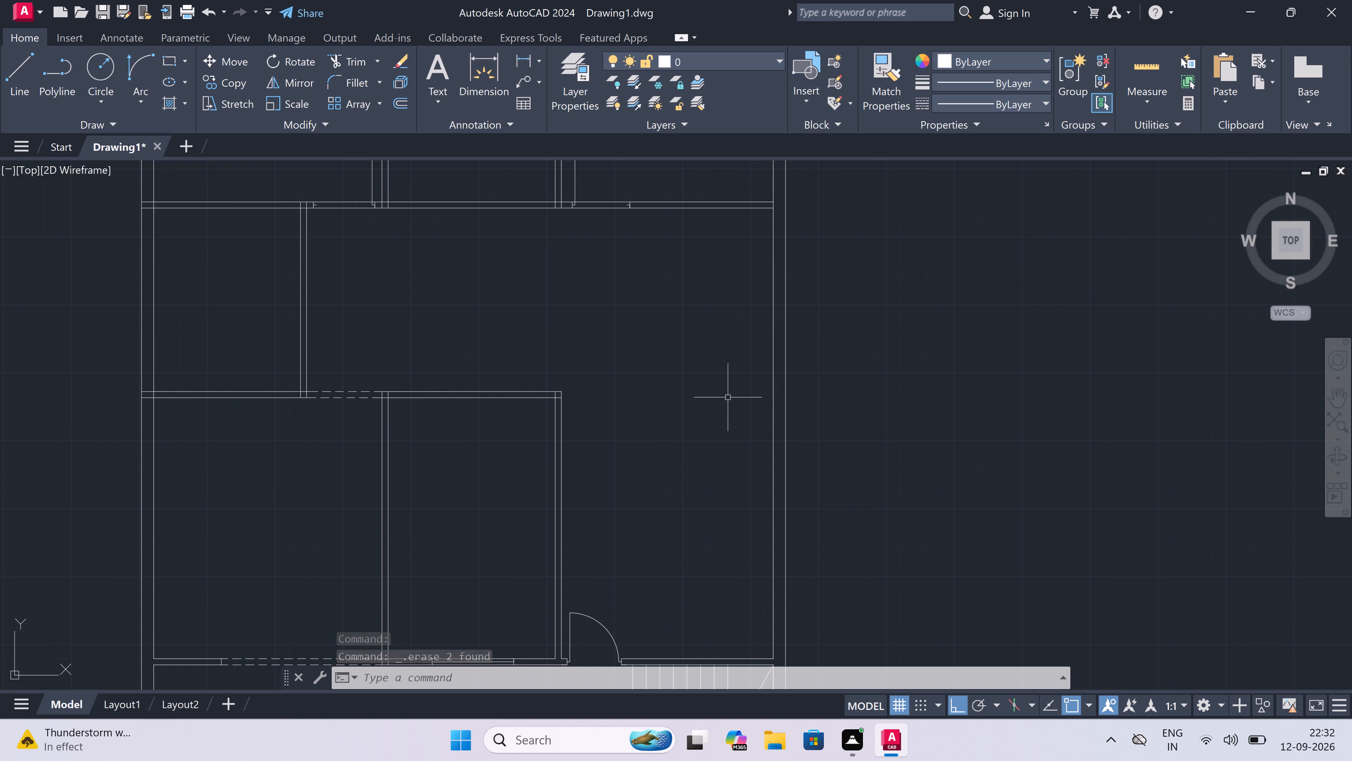
Draw a horizontal line from the right outer wall's inner face into the open space below the upper horizontal partition.
key("l")
key("space")
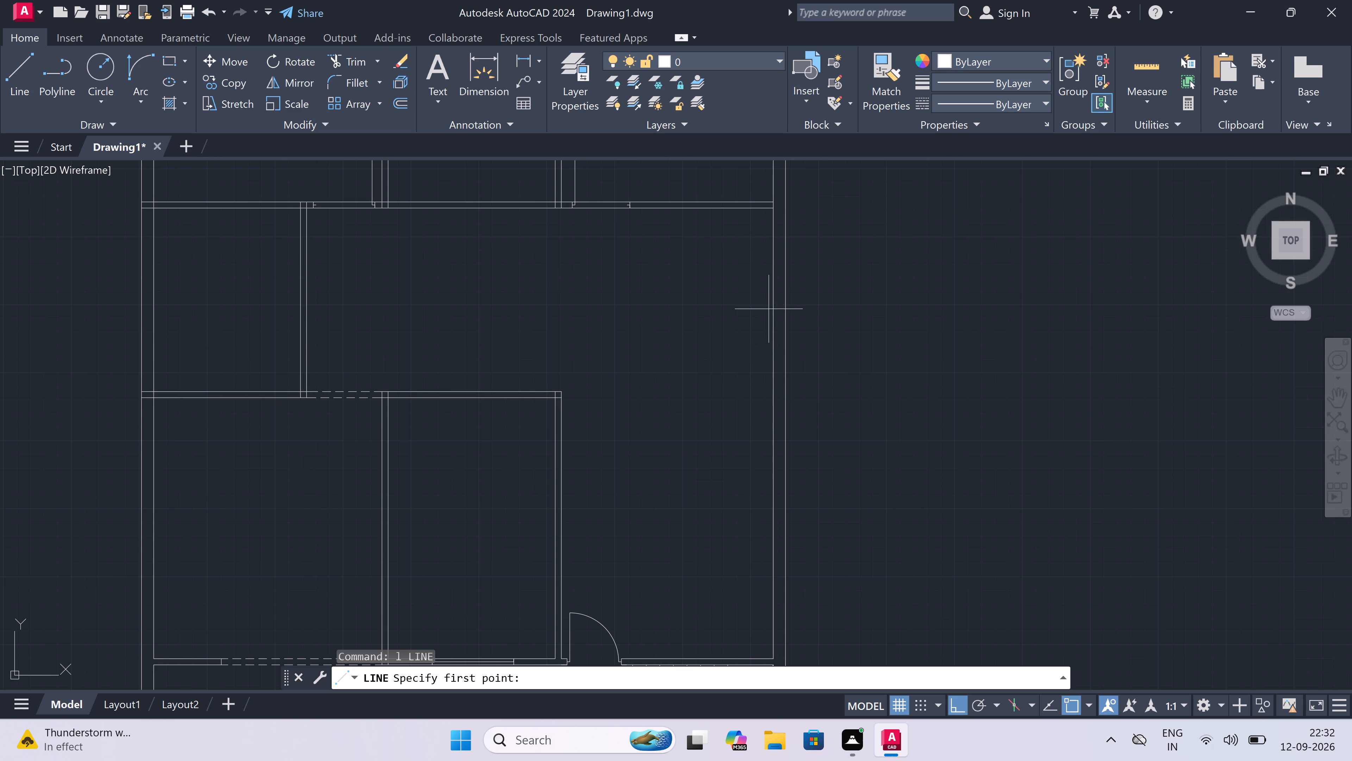
scroll(787, 336, "up", 2)
left_click_drag(750, 307, 730, 310)
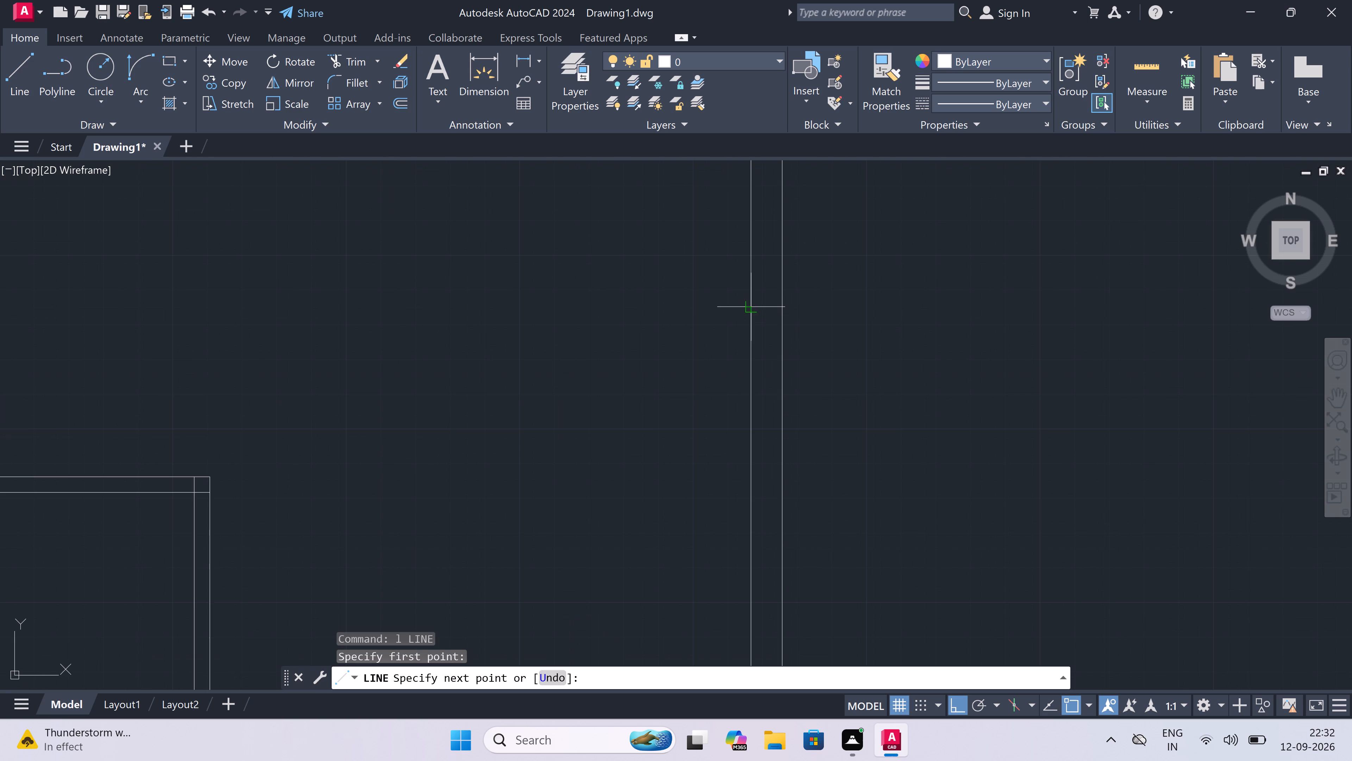
scroll(366, 355, "down", 2)
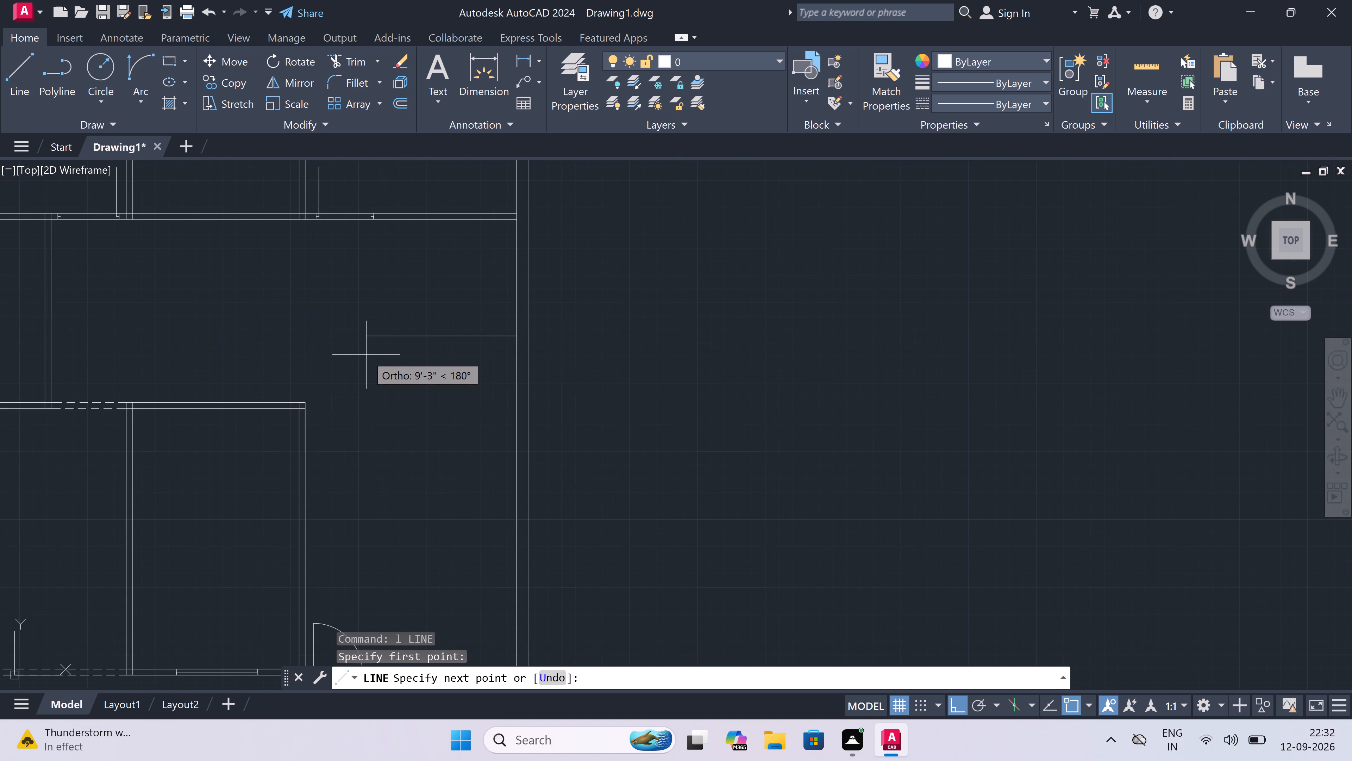
scroll(366, 355, "down", 2)
scroll(363, 337, "up", 1)
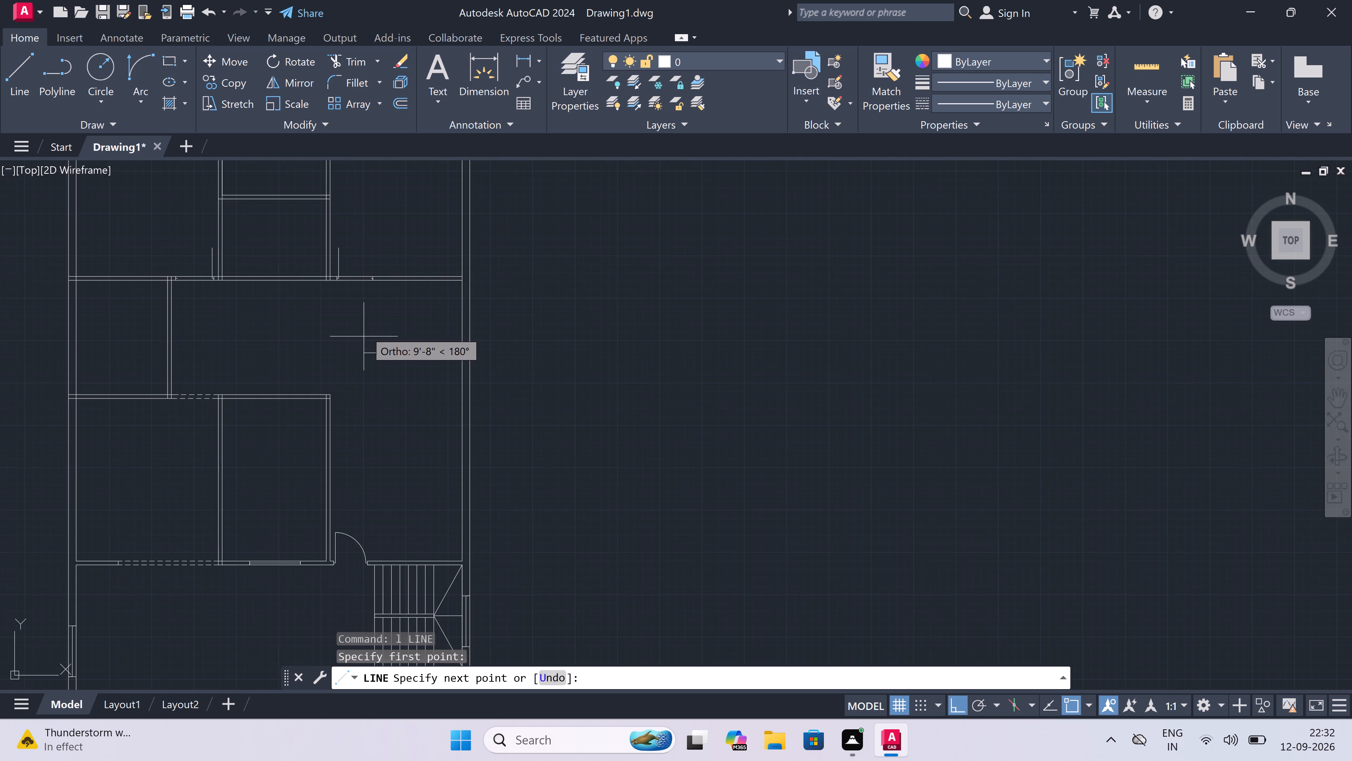
scroll(371, 275, "up", 2)
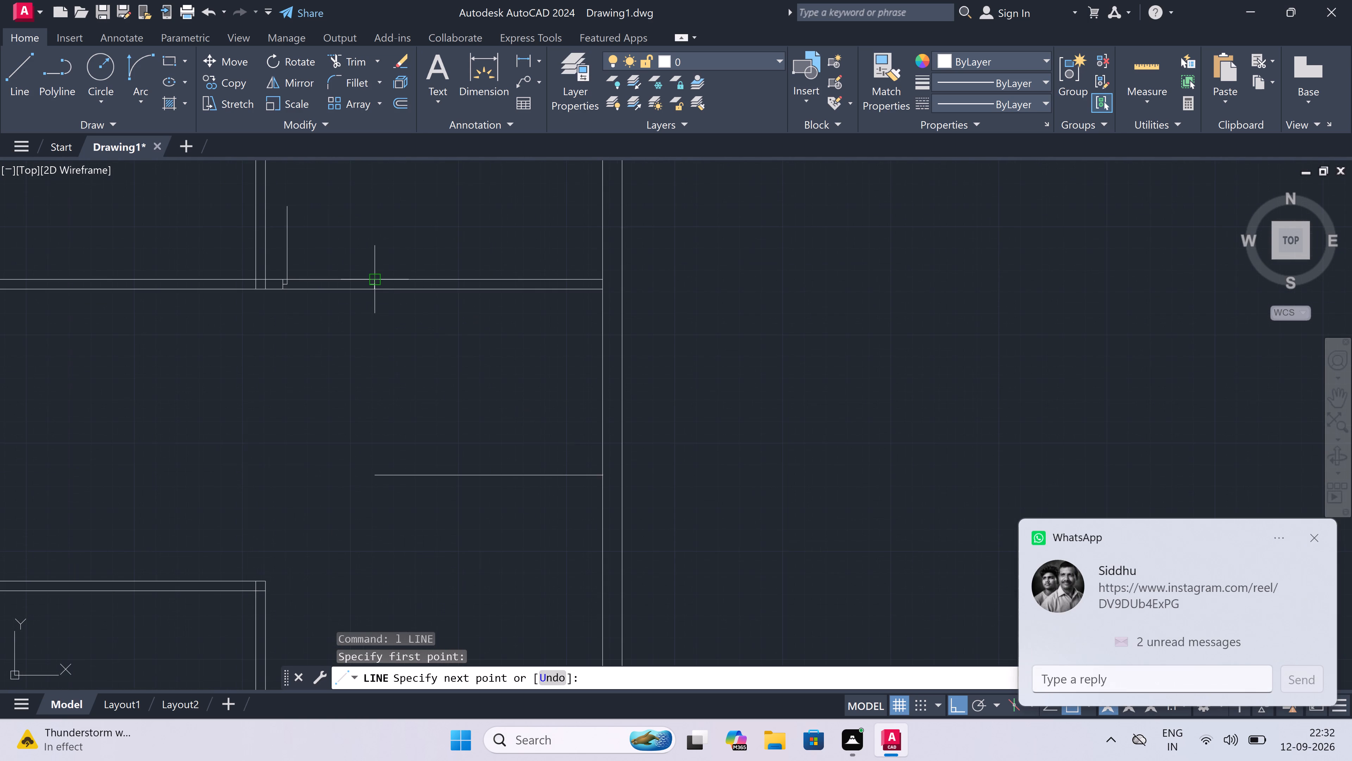
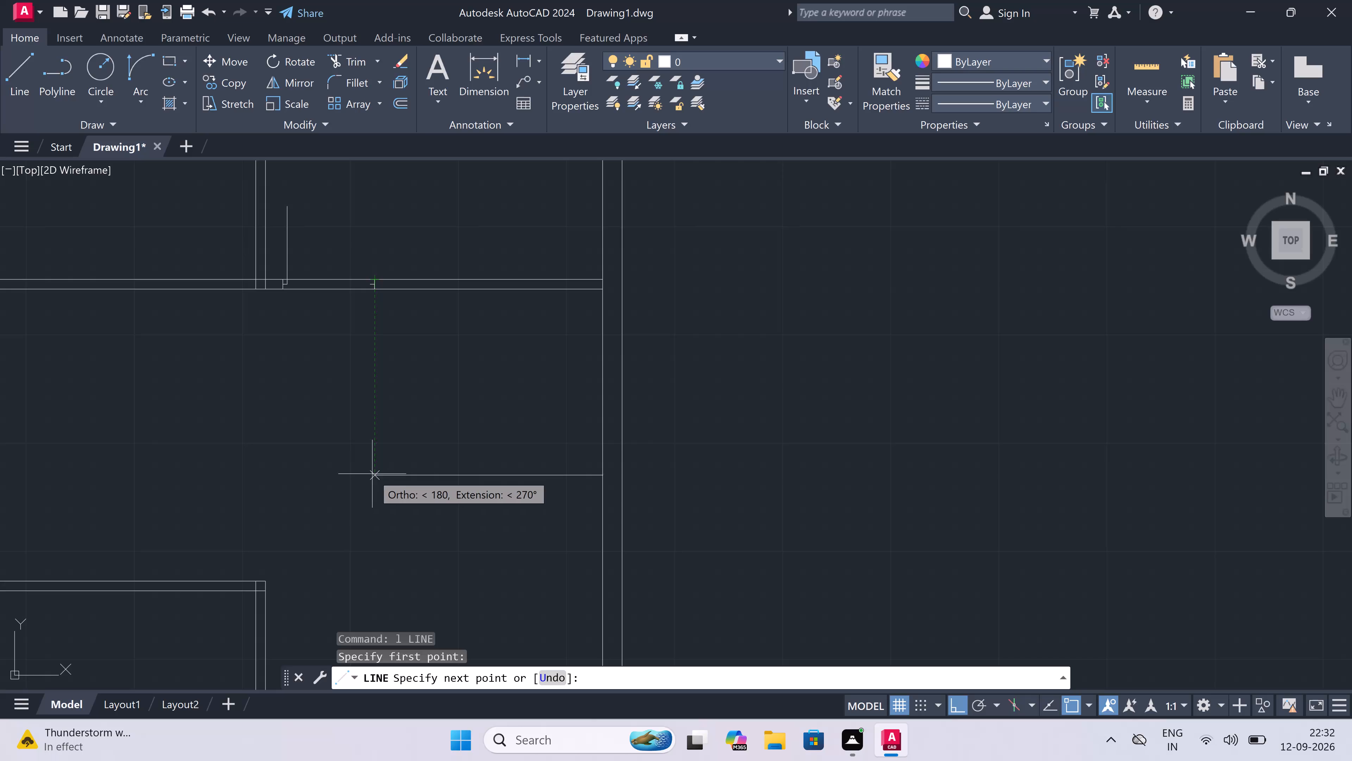
End the partition line below the upper right door's right jamb, and draw a 4.5" end cap and parallel line back to the outer wall.
left_click(372, 474)
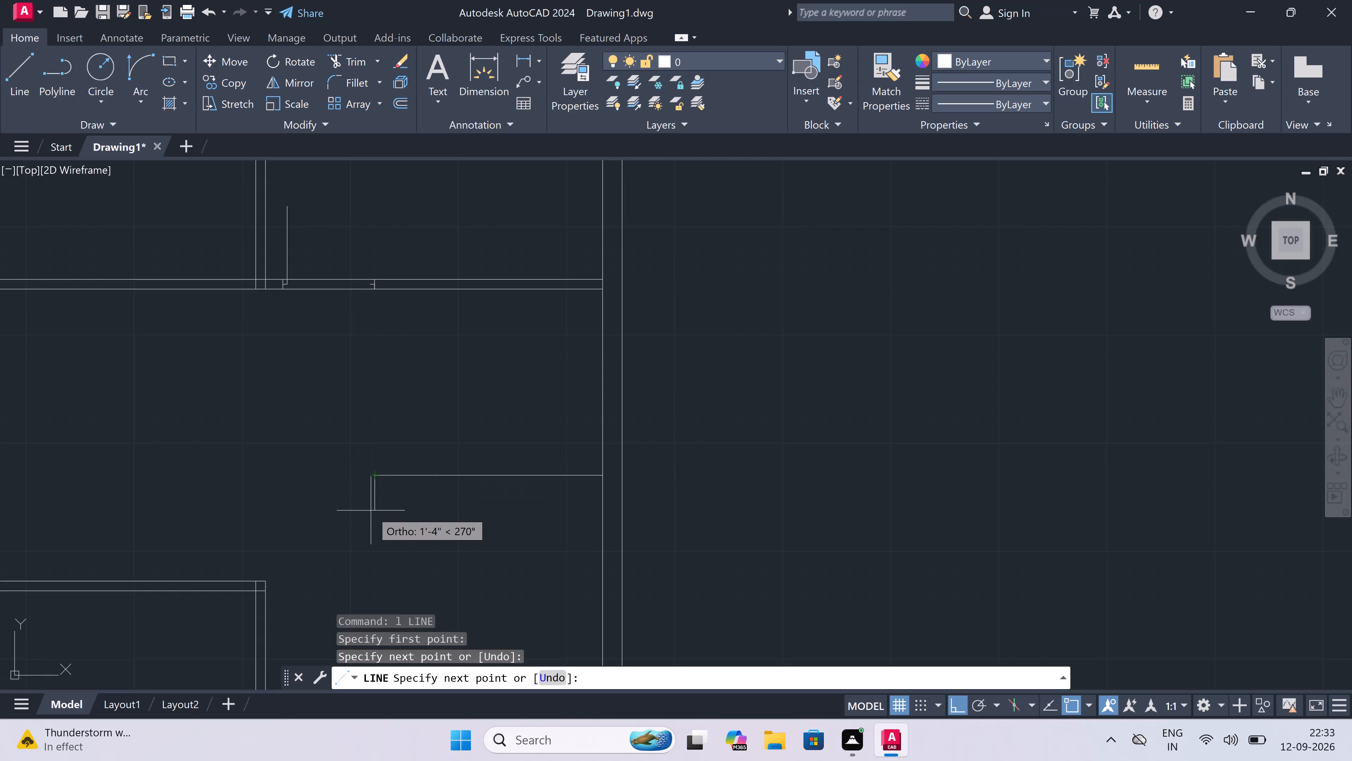
type("4.5")
type("\"")
key("space")
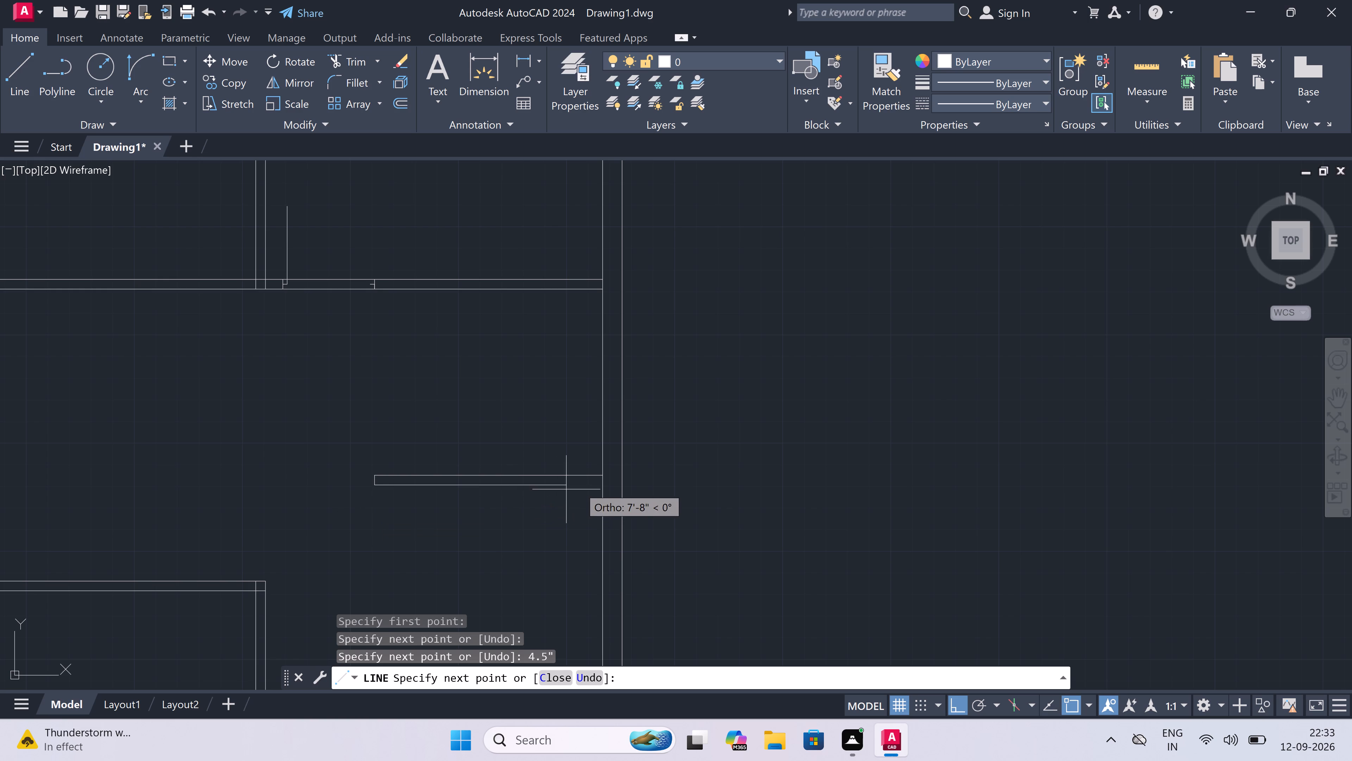
left_click(605, 485)
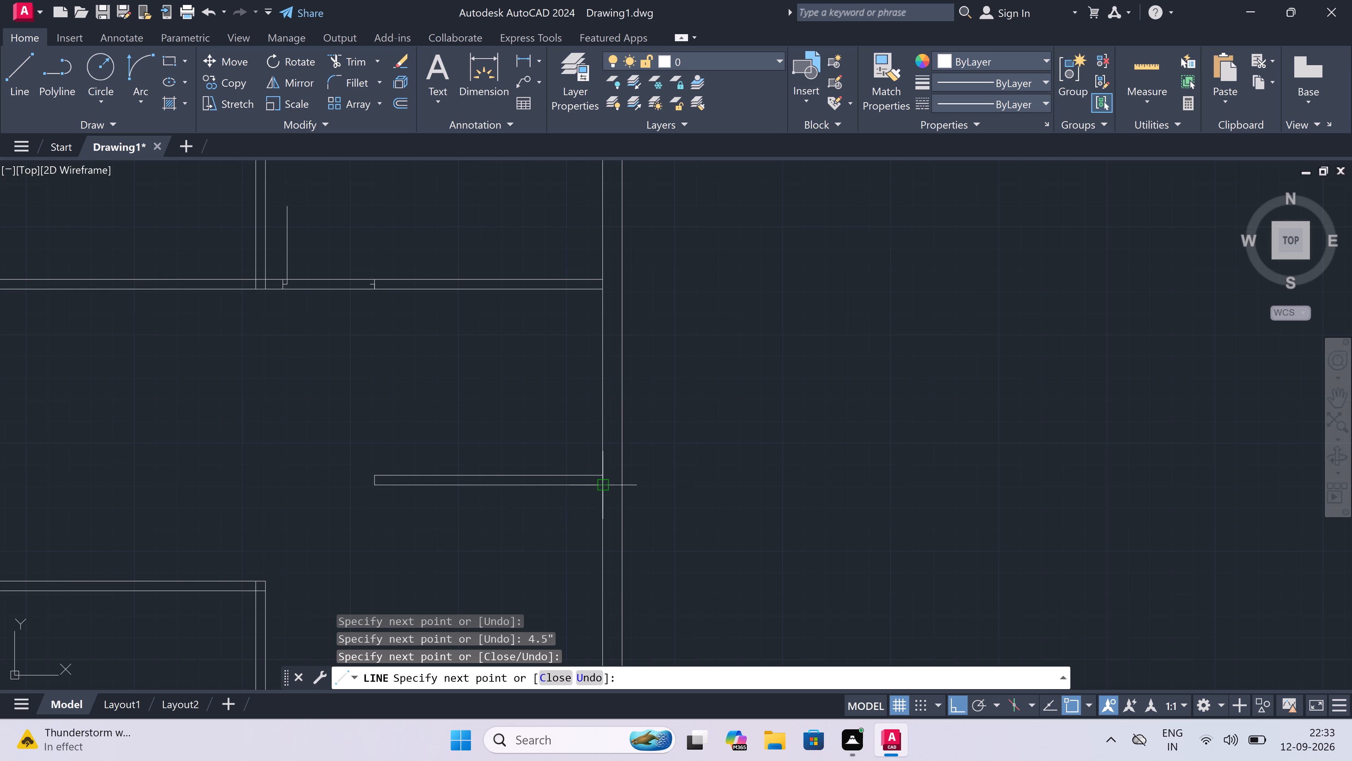
key("Escape")
Trim the right outer wall's inner face line between the two lines of the new short partition.
type("tr")
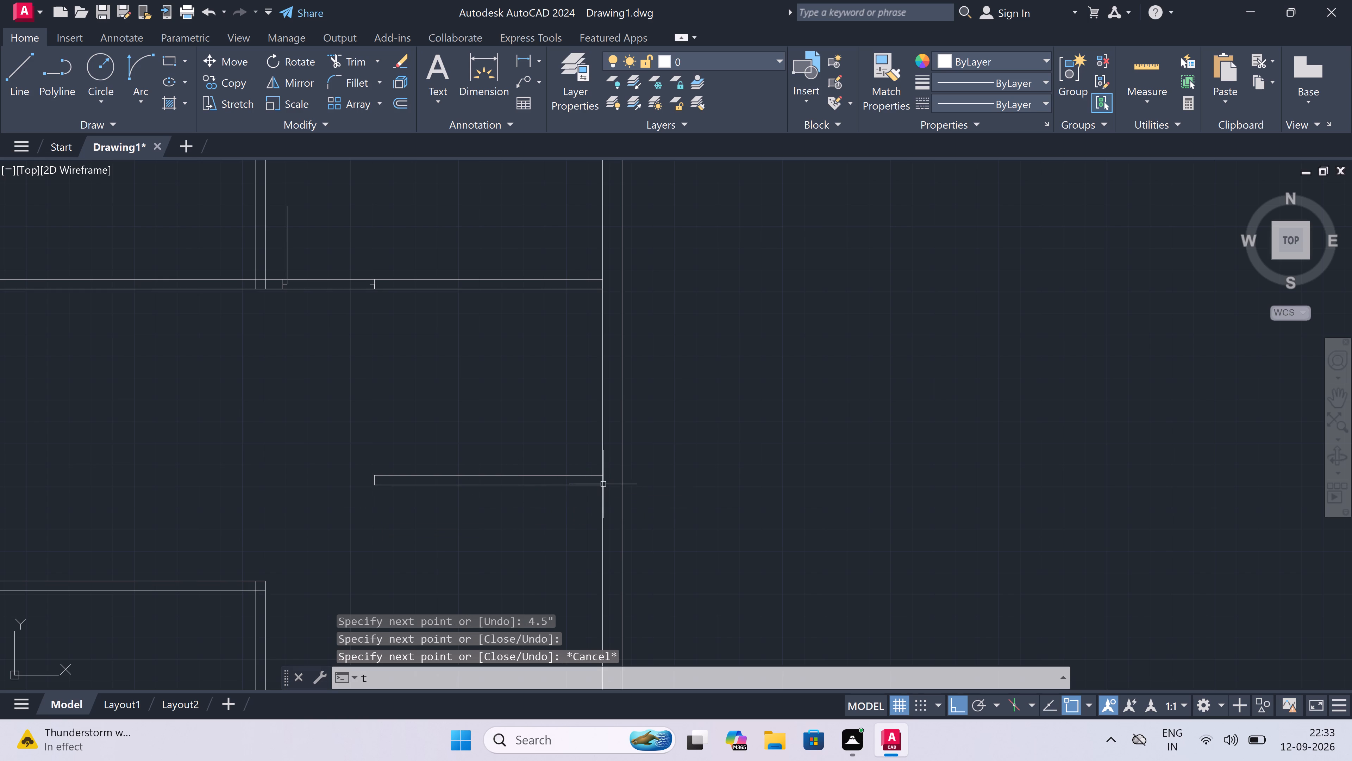
key("space")
scroll(606, 481, "up", 3)
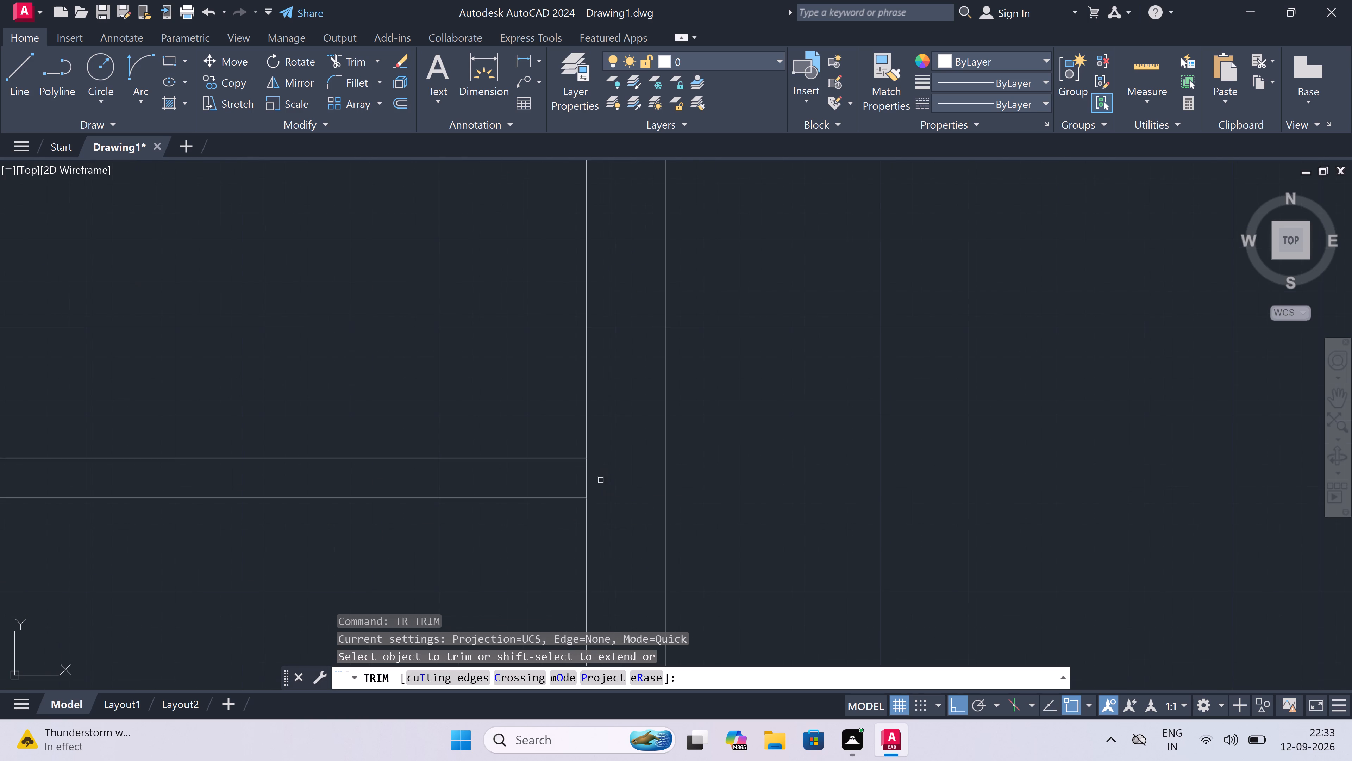
left_click_drag(544, 472, 548, 475)
left_click(601, 487)
scroll(601, 487, "down", 4)
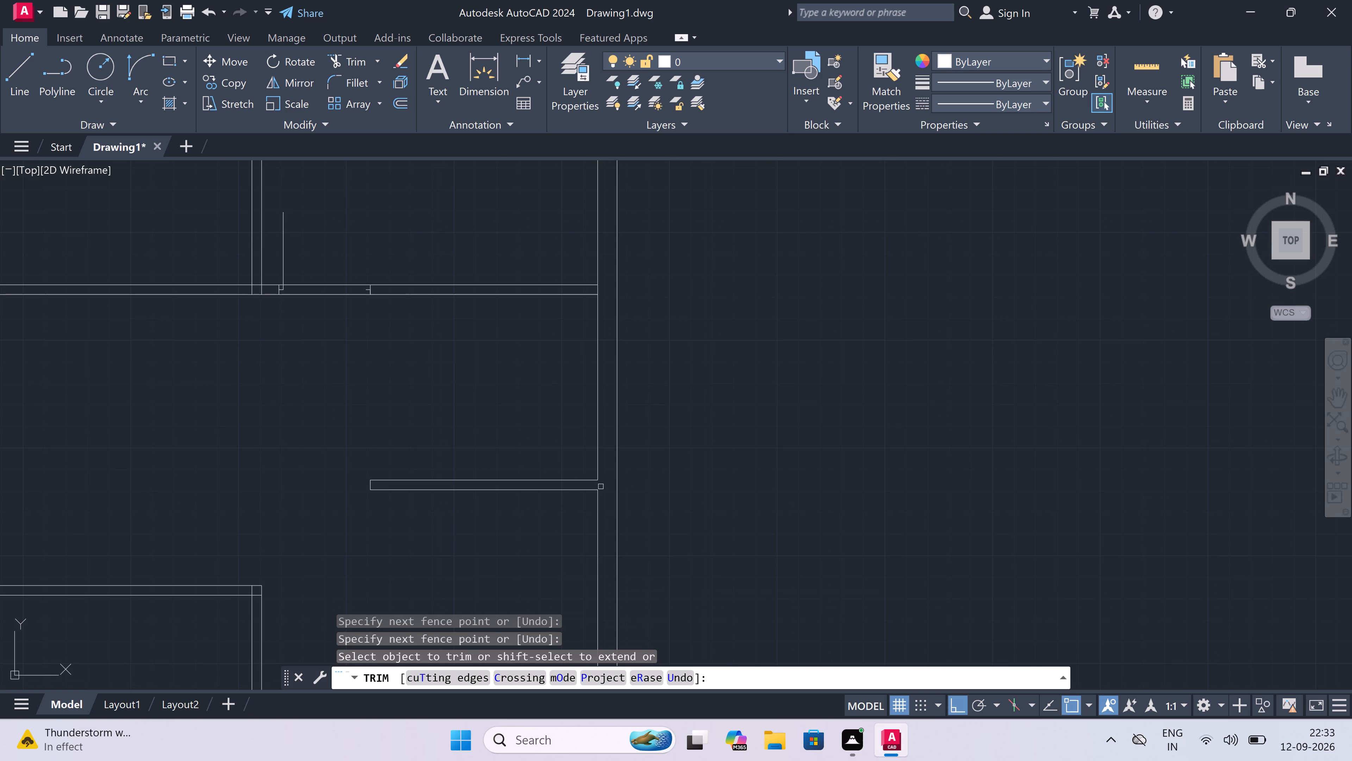
Trim the right outer wall's inner face line between the two lines of the upper horizontal partition.
scroll(580, 245, "up", 3)
scroll(623, 348, "up", 3)
left_click_drag(623, 348, 615, 351)
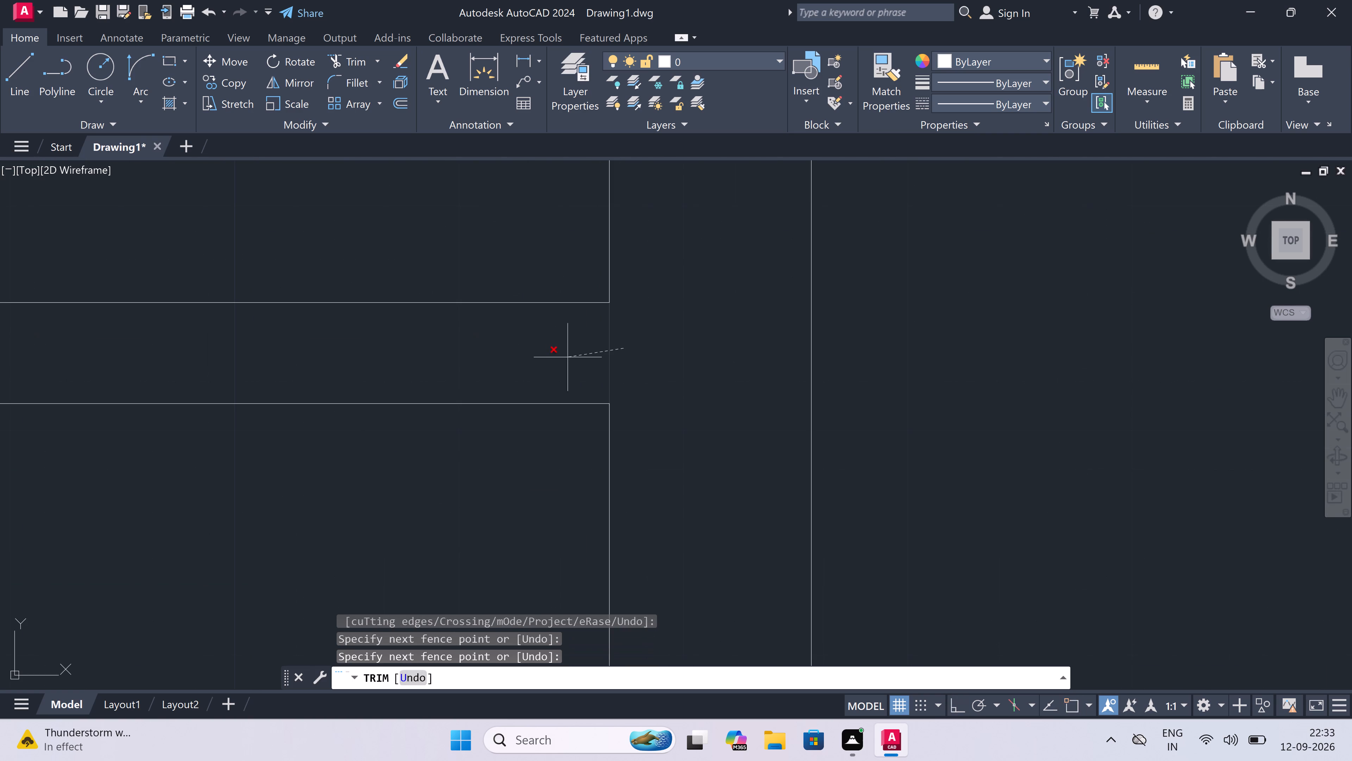
left_click(547, 357)
key("Escape")
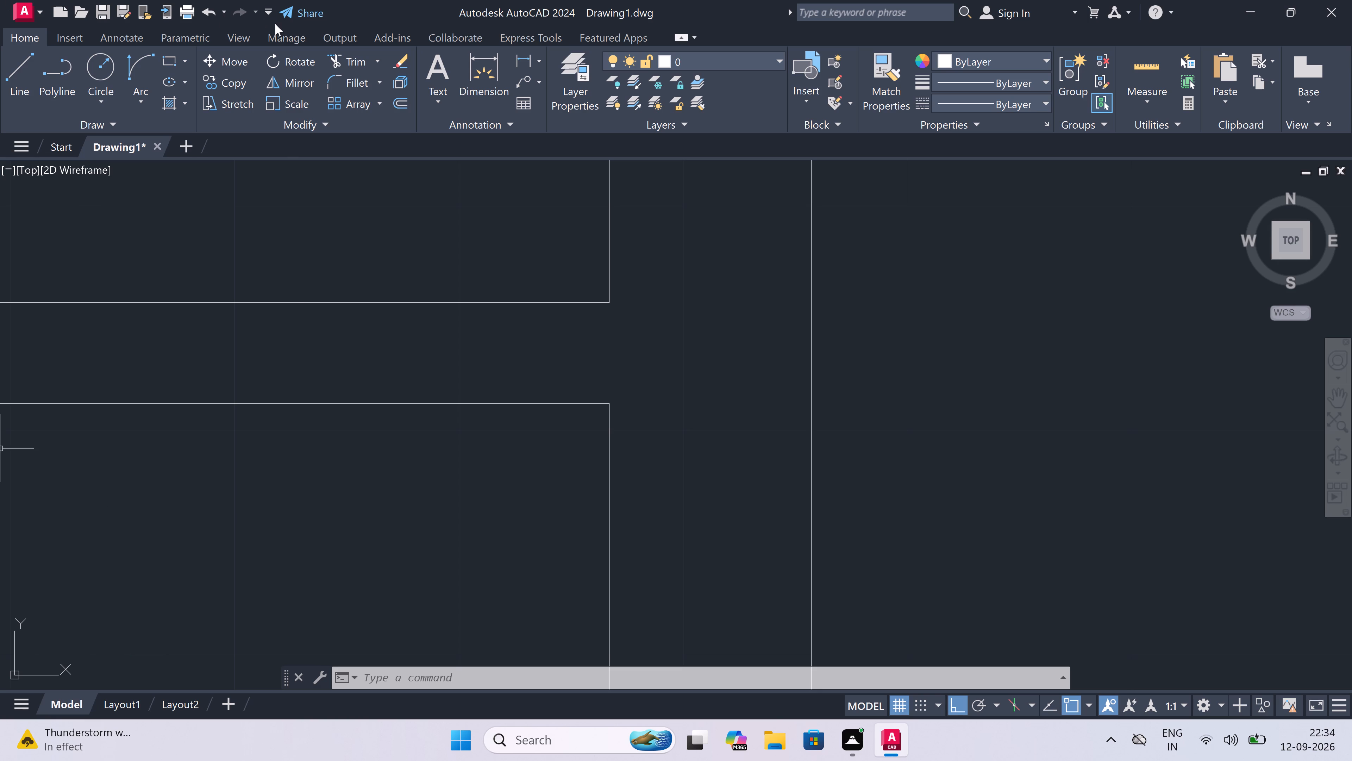
Draw the upper left room door's swing arc from the top of its leaf to the left jamb's stub end.
scroll(306, 373, "down", 7)
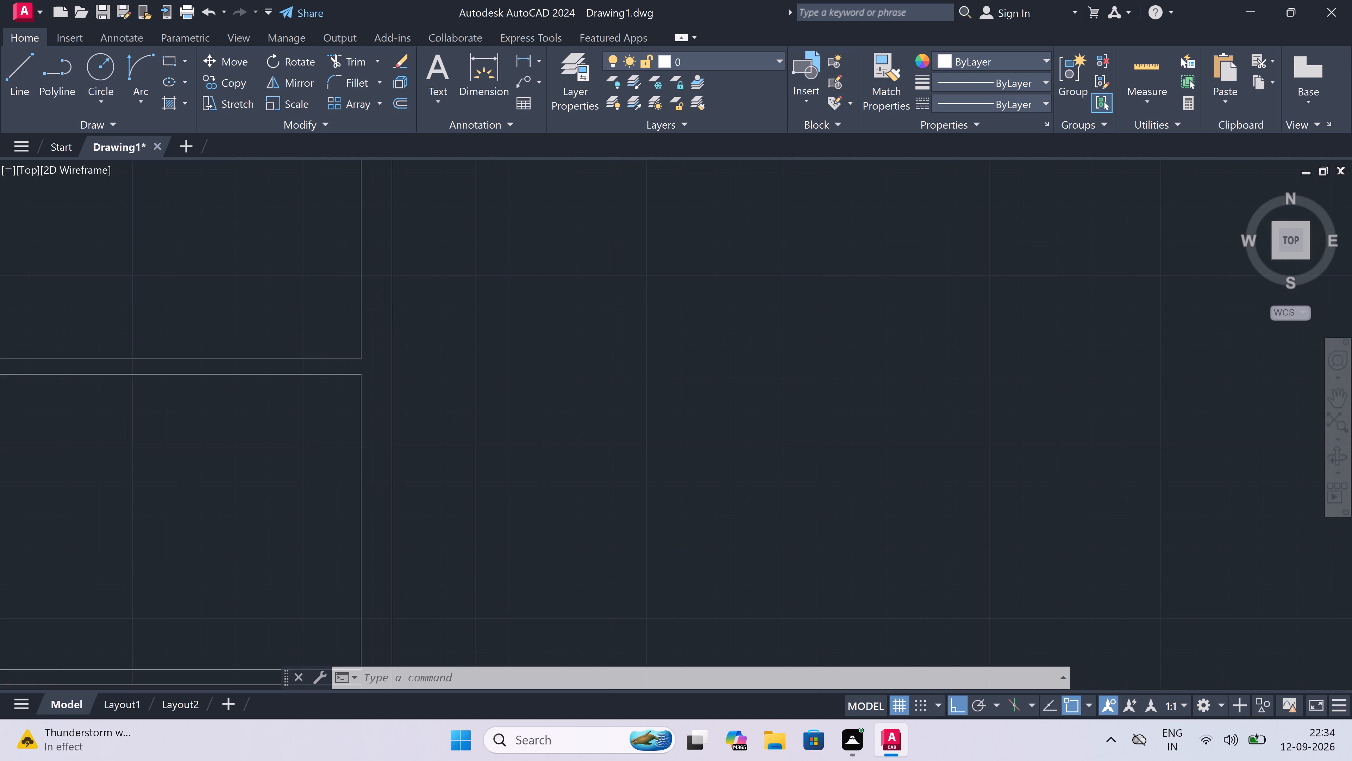
scroll(326, 361, "down", 4)
scroll(203, 342, "up", 4)
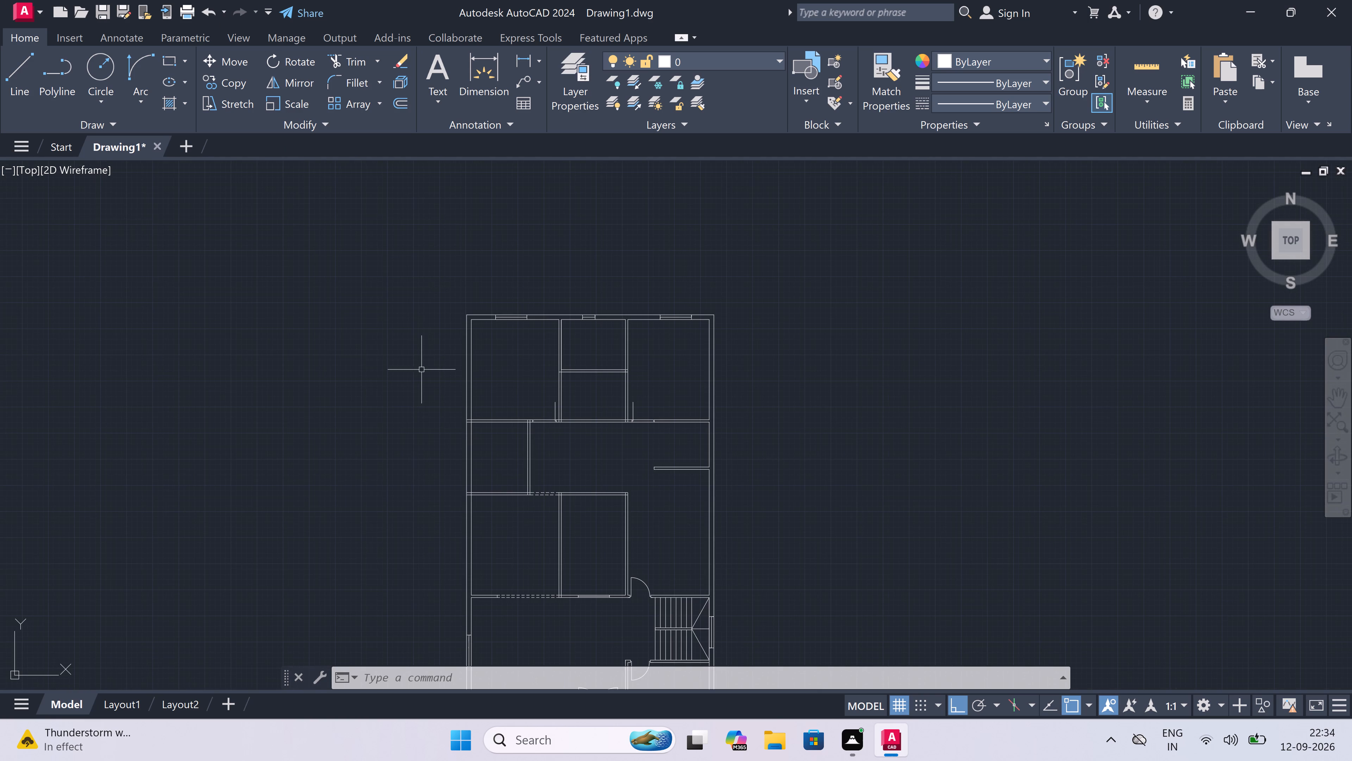
scroll(653, 409, "up", 4)
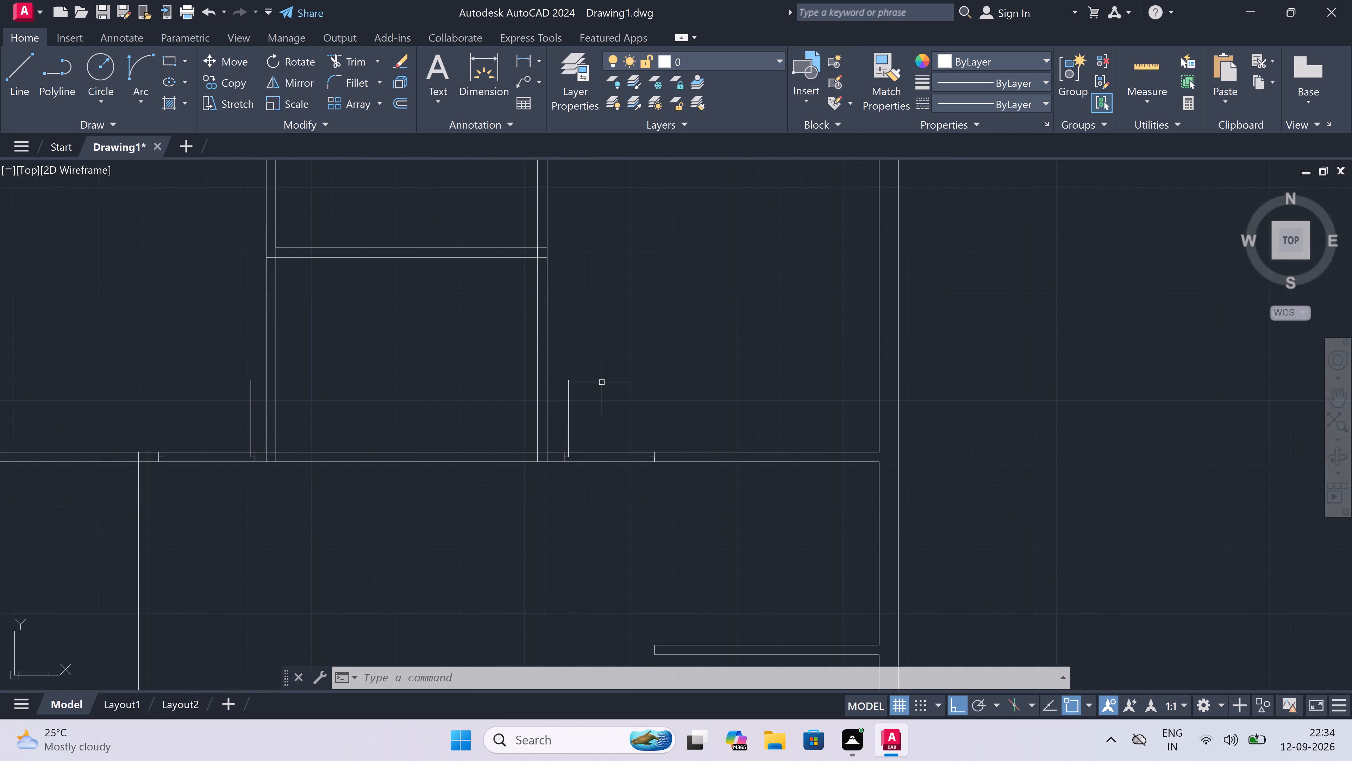
scroll(602, 382, "down", 1)
scroll(361, 390, "up", 3)
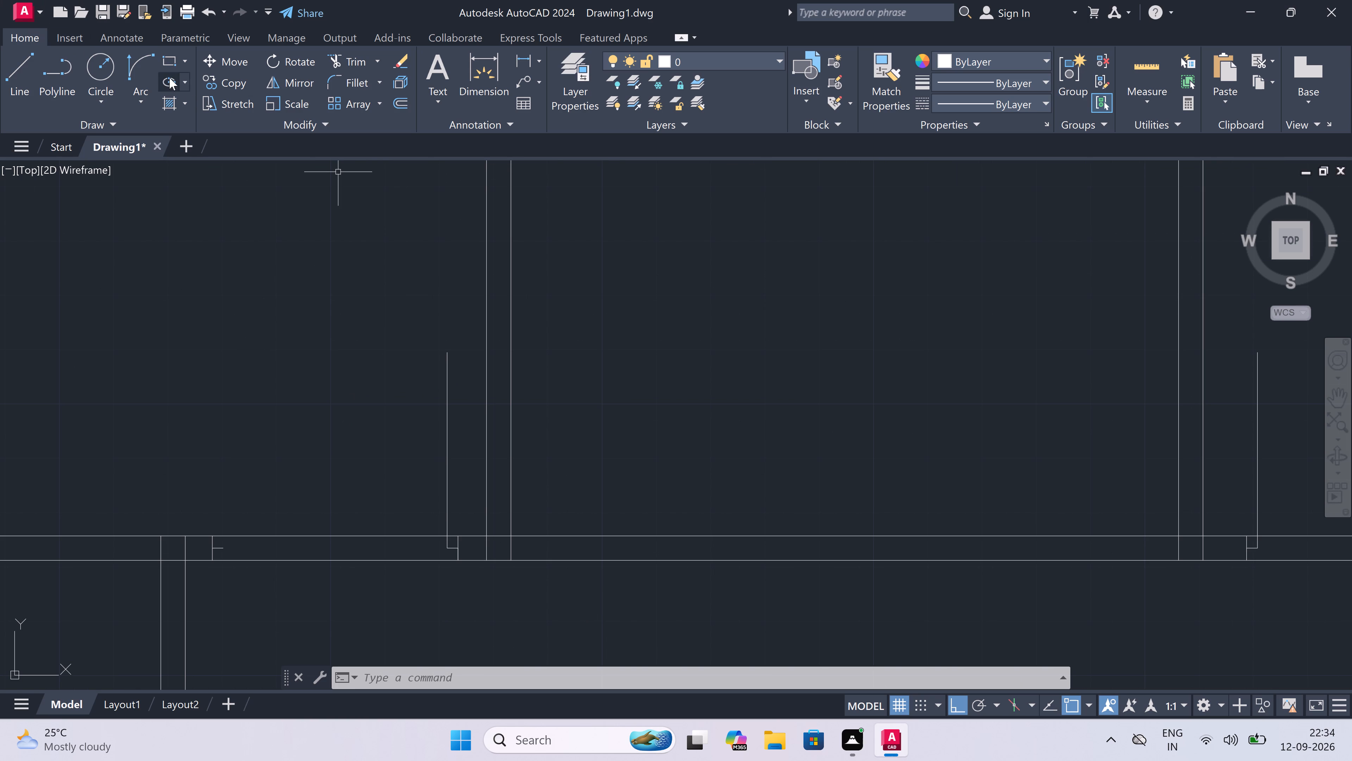
left_click(132, 64)
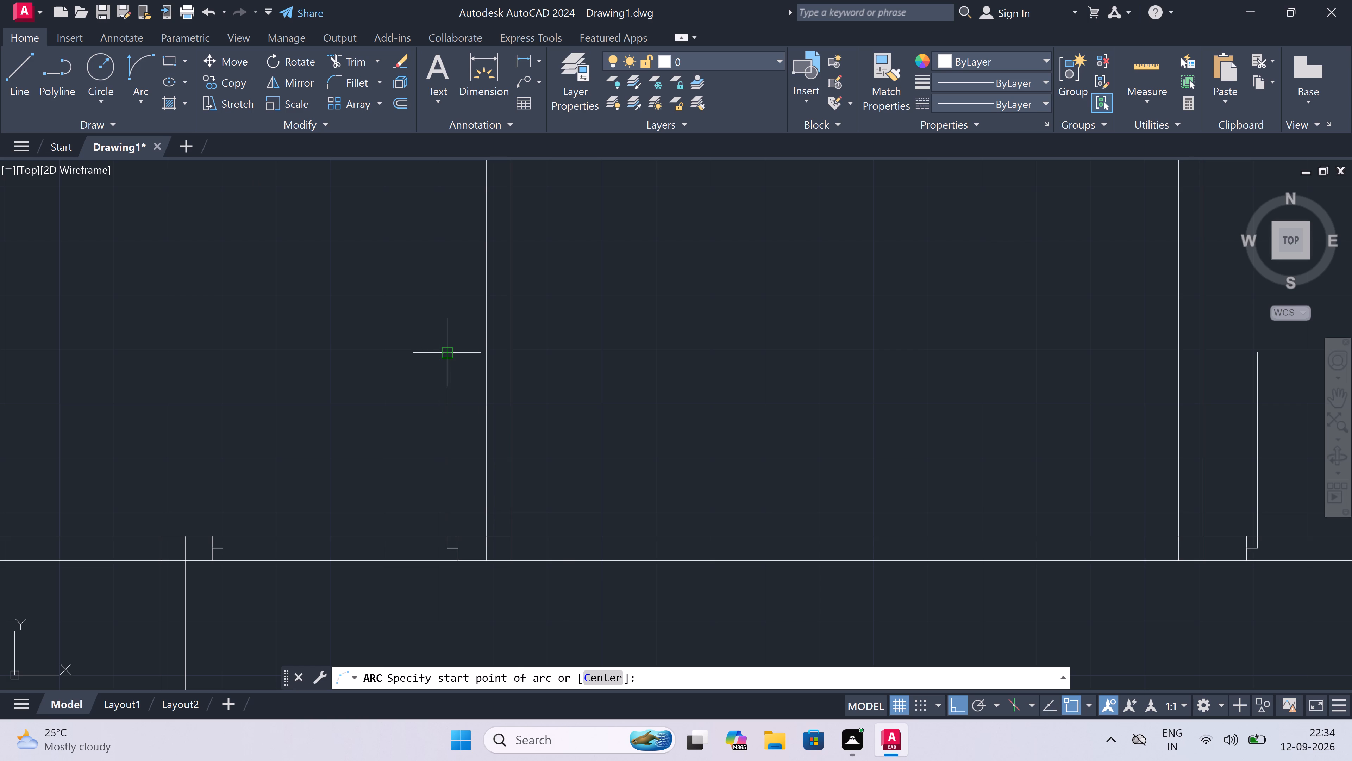
left_click(450, 349)
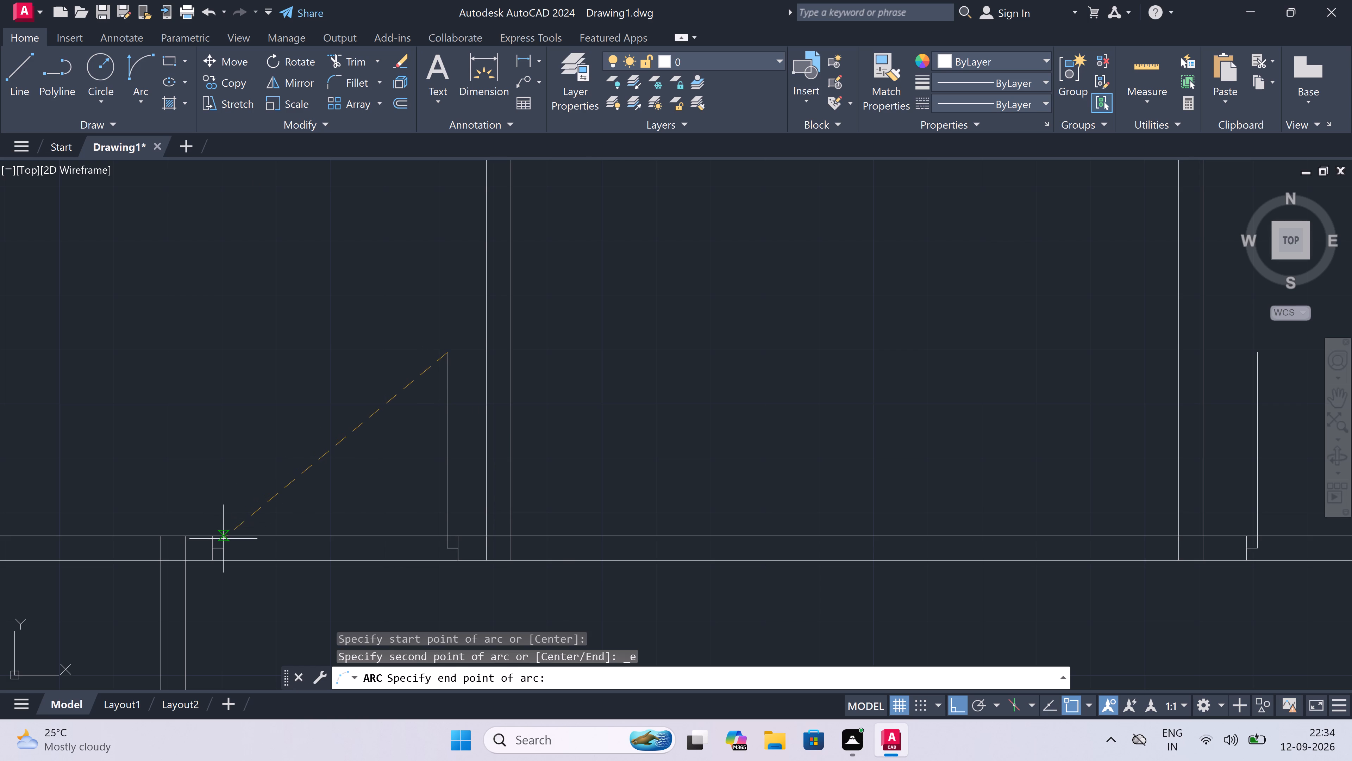
left_click(226, 548)
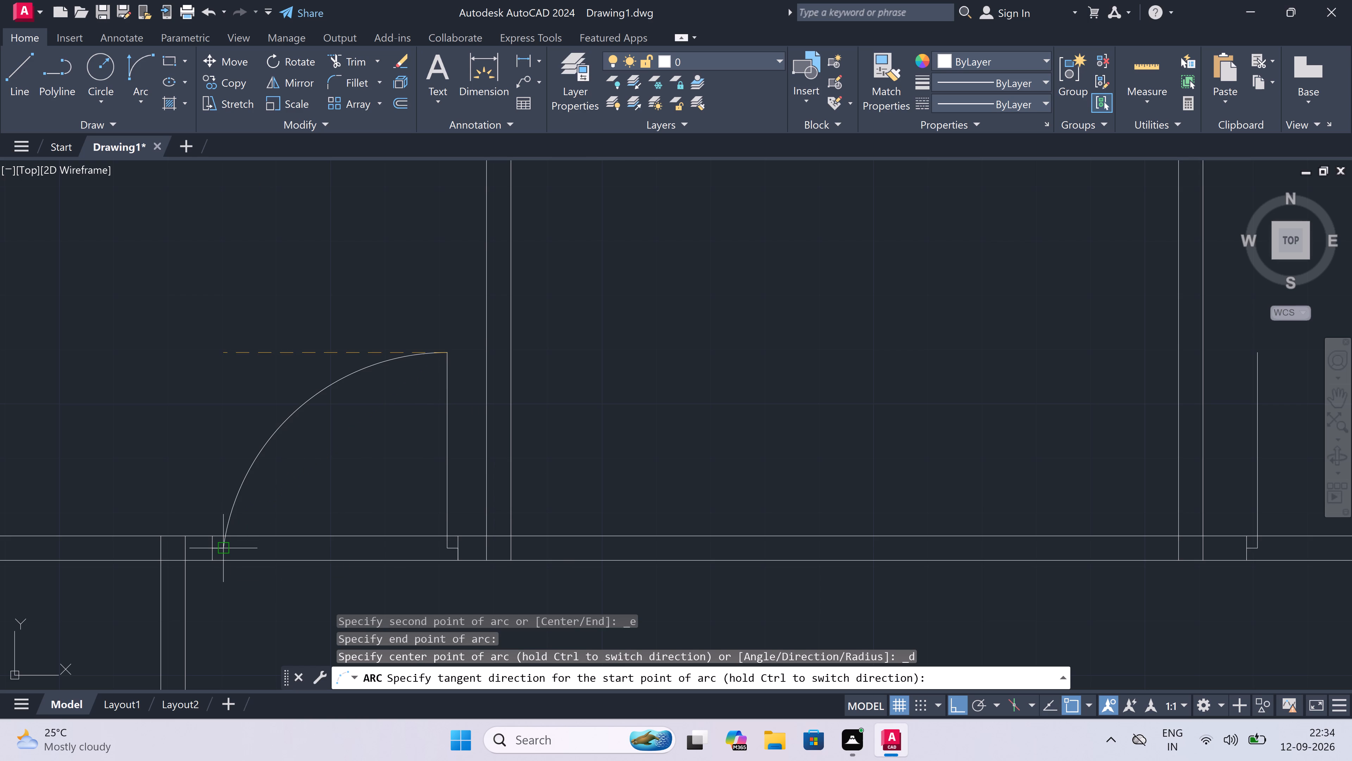
left_click(209, 486)
Draw the upper right room door's swing arc from the top of its leaf to the right jamb's stub end.
scroll(208, 485, "down", 4)
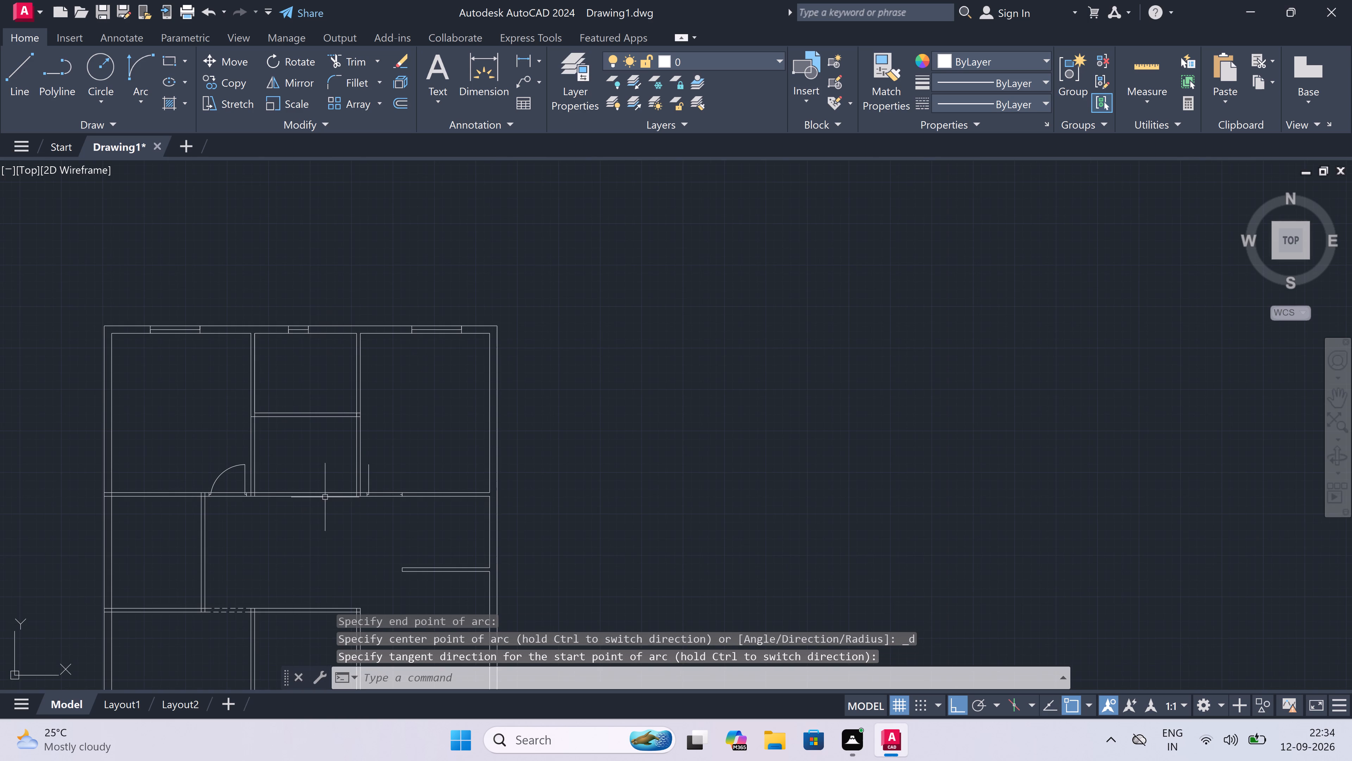
scroll(377, 488, "up", 2)
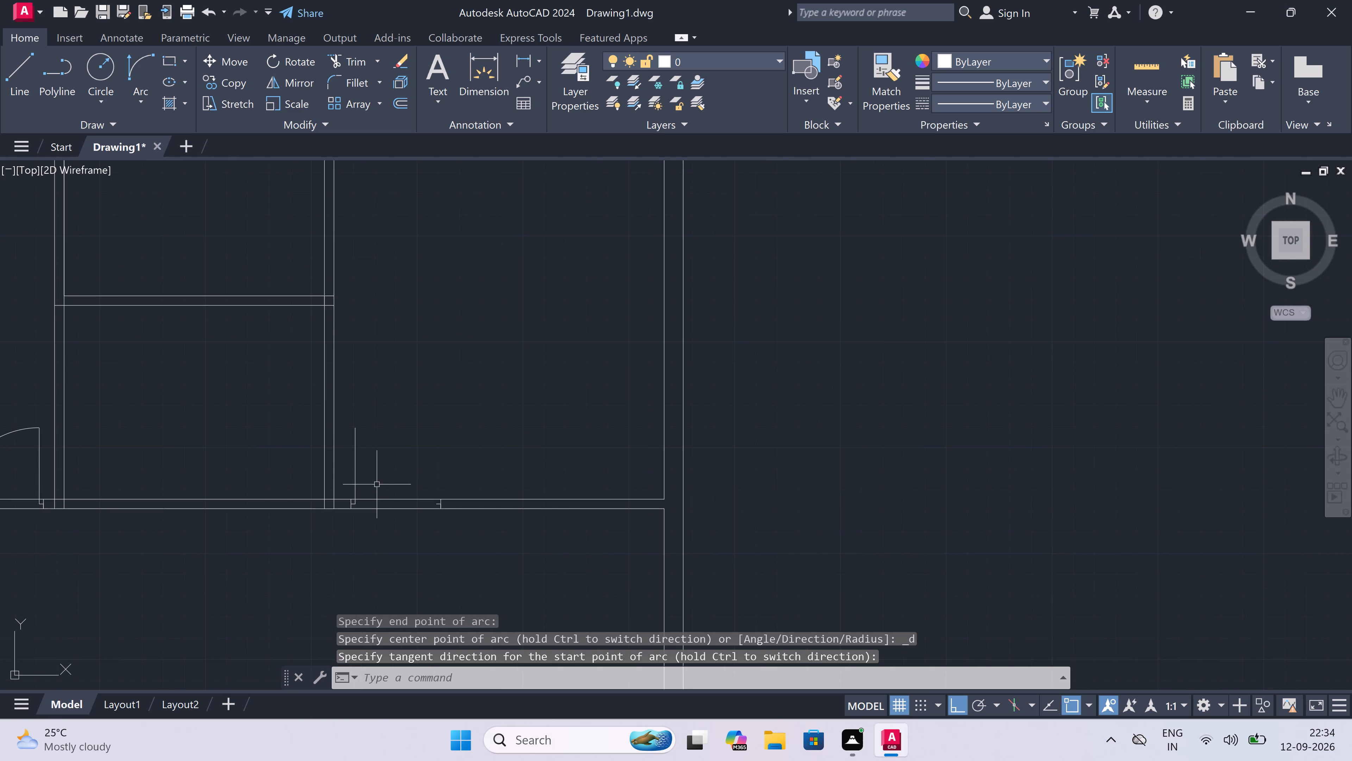
scroll(403, 470, "up", 2)
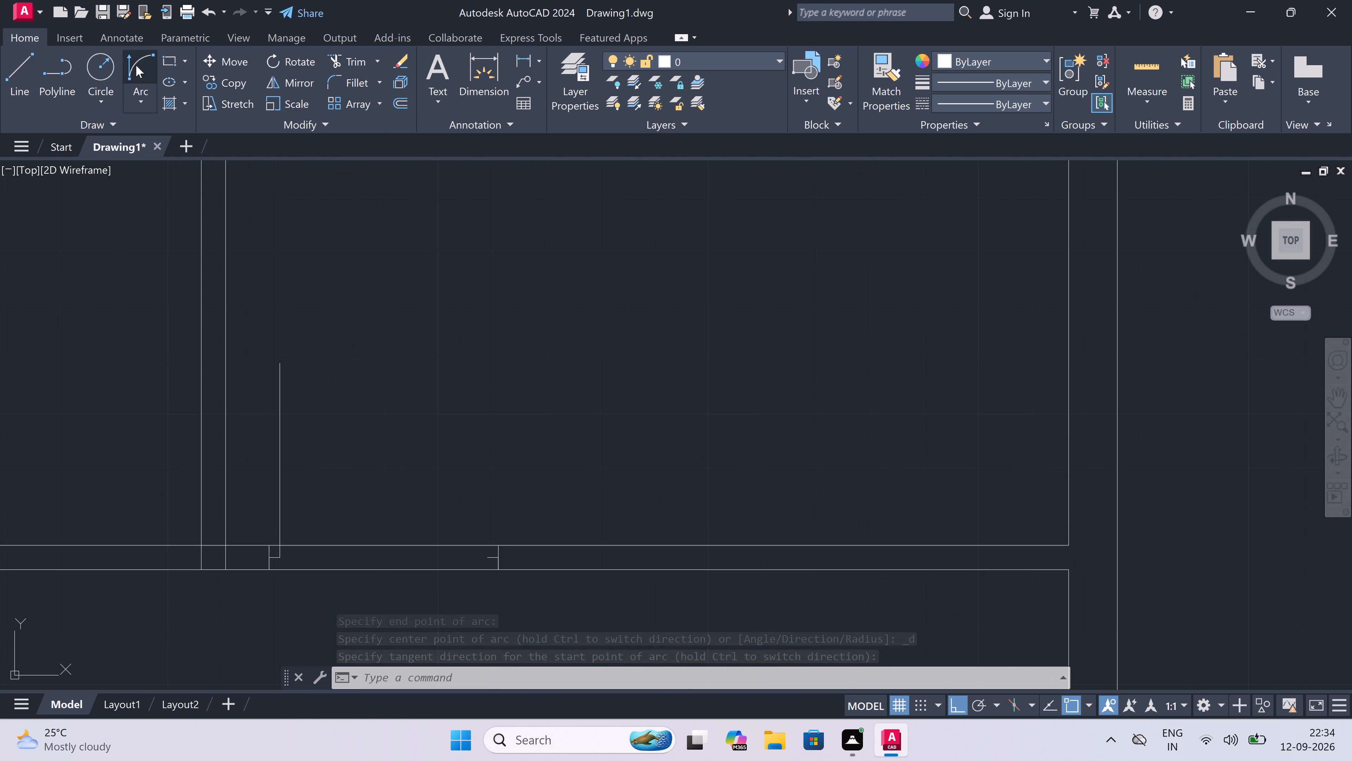
left_click(136, 65)
left_click_drag(280, 357, 280, 357)
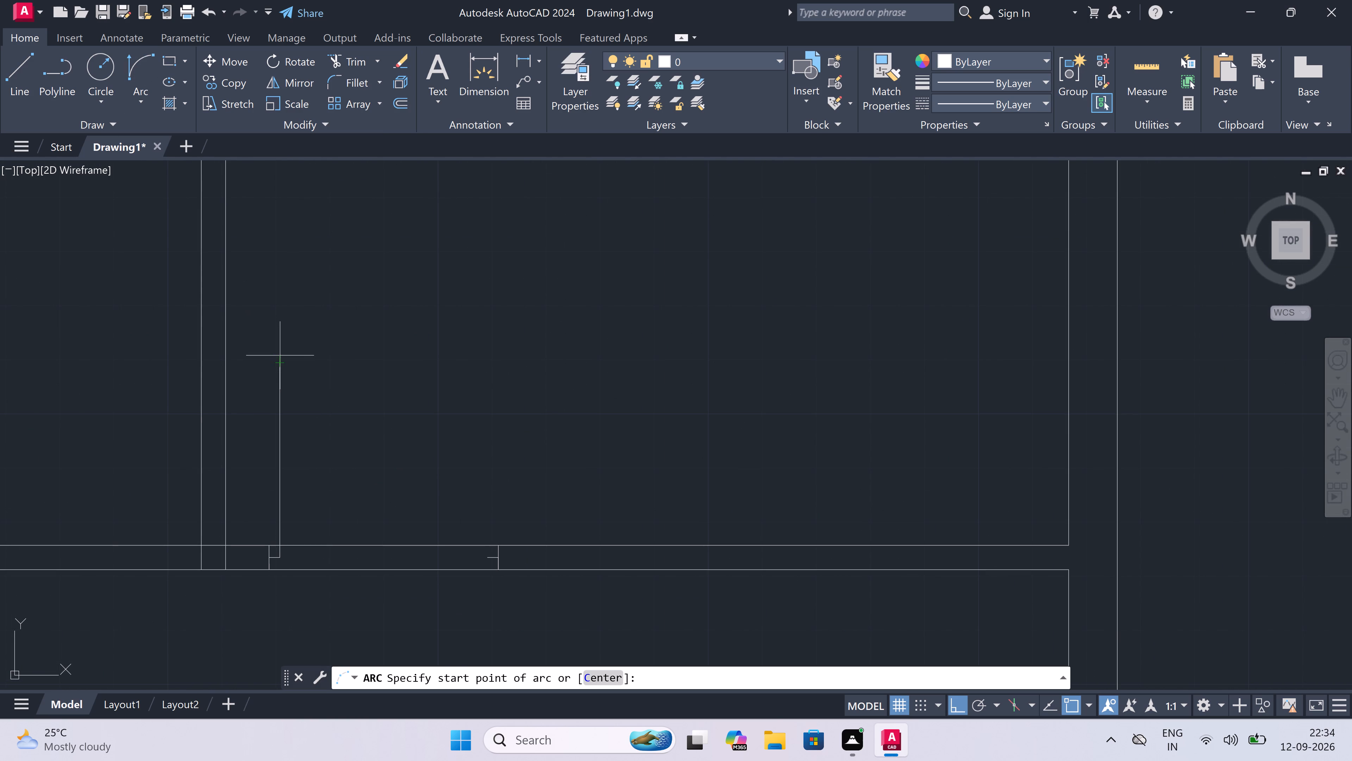
left_click_drag(280, 357, 291, 367)
scroll(491, 558, "up", 2)
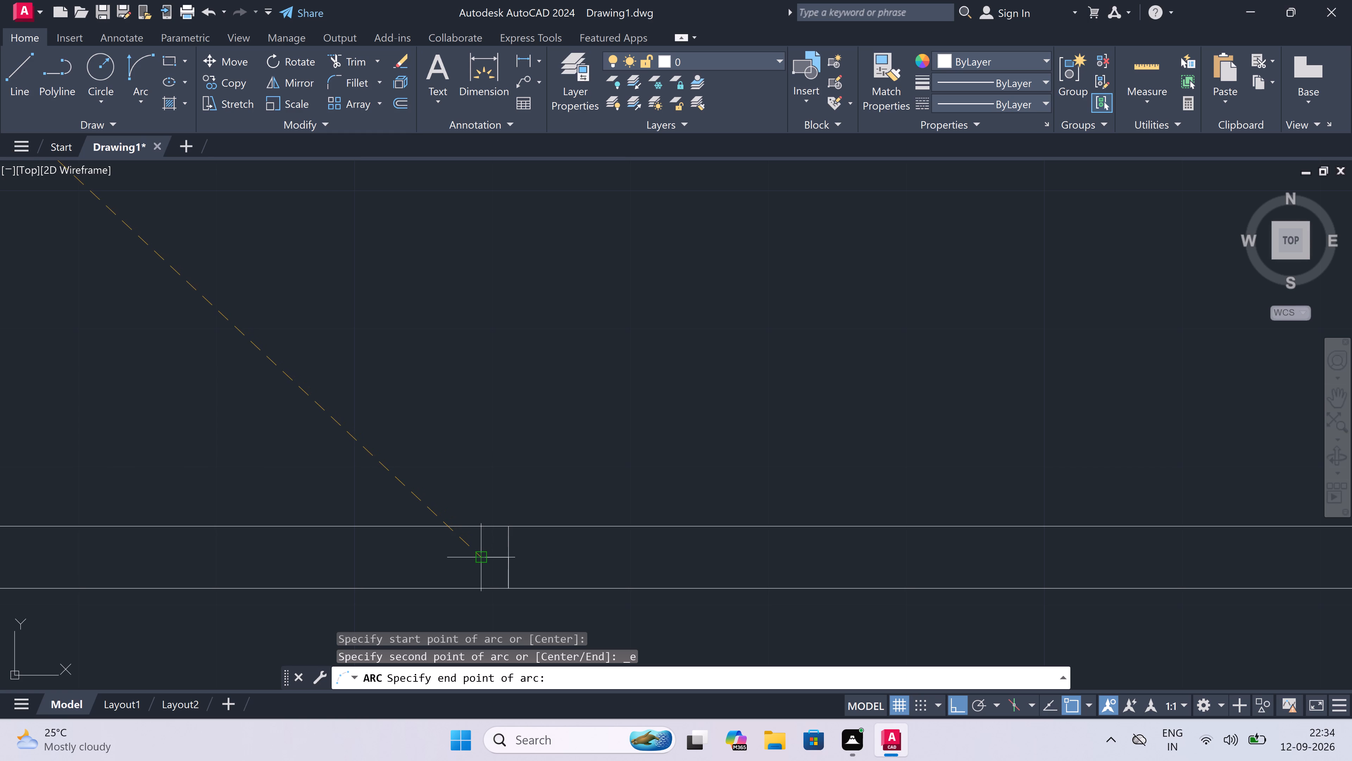
left_click(481, 556)
left_click(495, 439)
Move the short partition off the right outer wall, including its end line, a little upward along the wall's inner face.
scroll(495, 439, "down", 2)
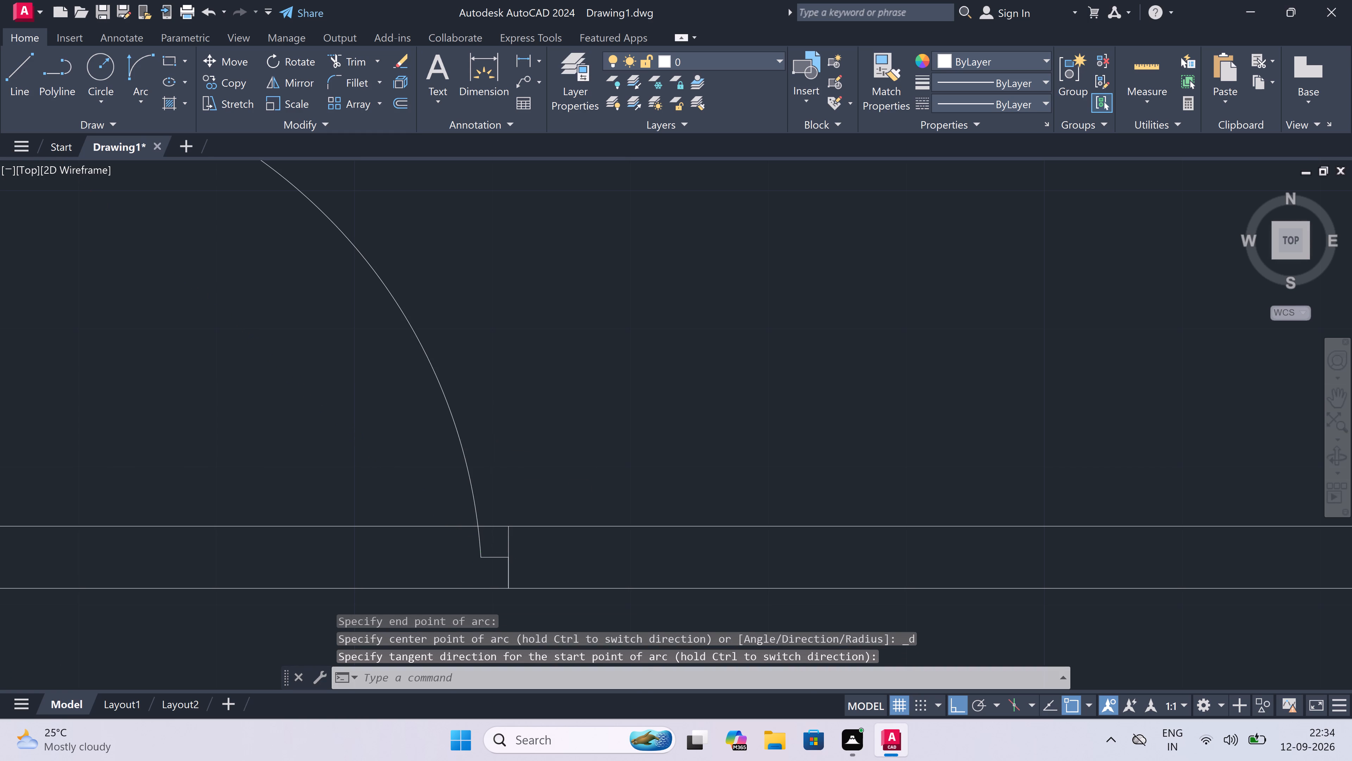
scroll(495, 439, "down", 4)
scroll(503, 510, "down", 2)
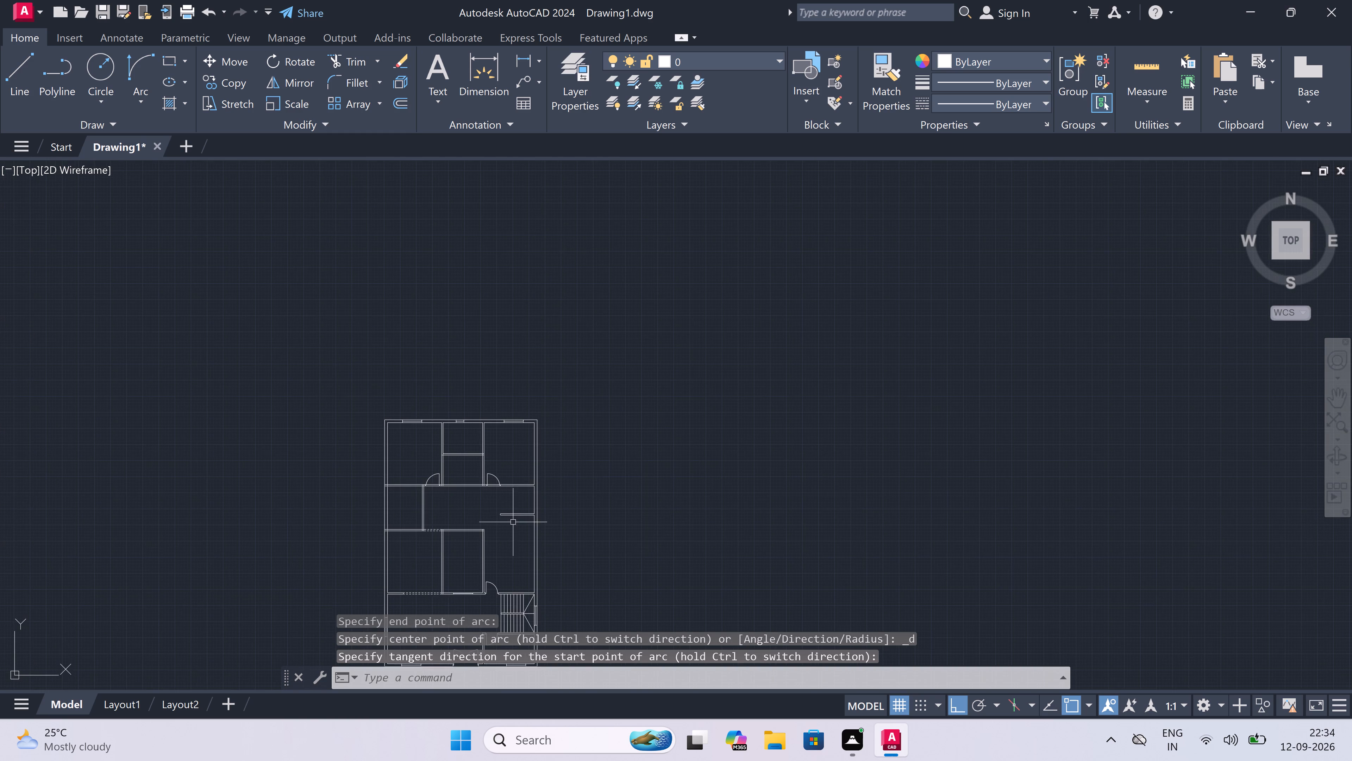
scroll(517, 538, "up", 3)
scroll(521, 493, "down", 4)
scroll(523, 501, "up", 2)
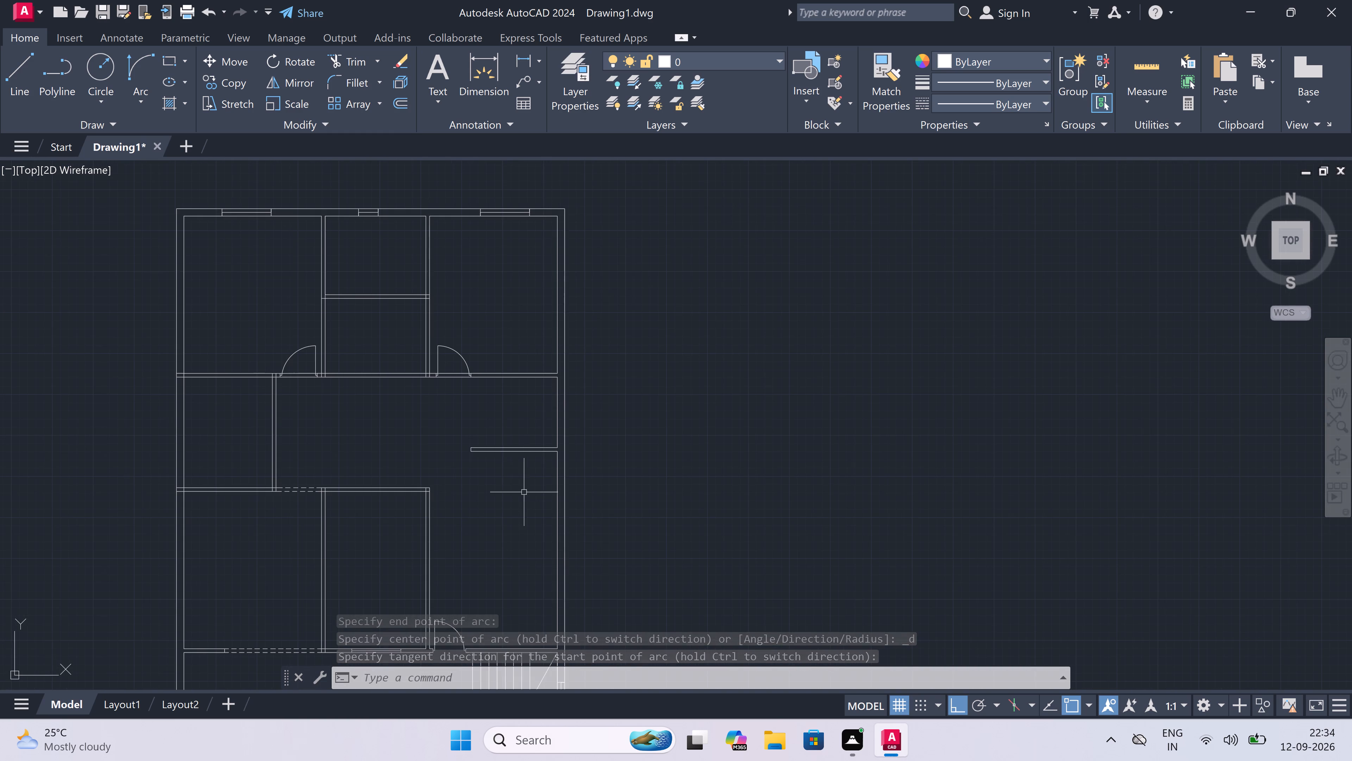
scroll(524, 412, "up", 2)
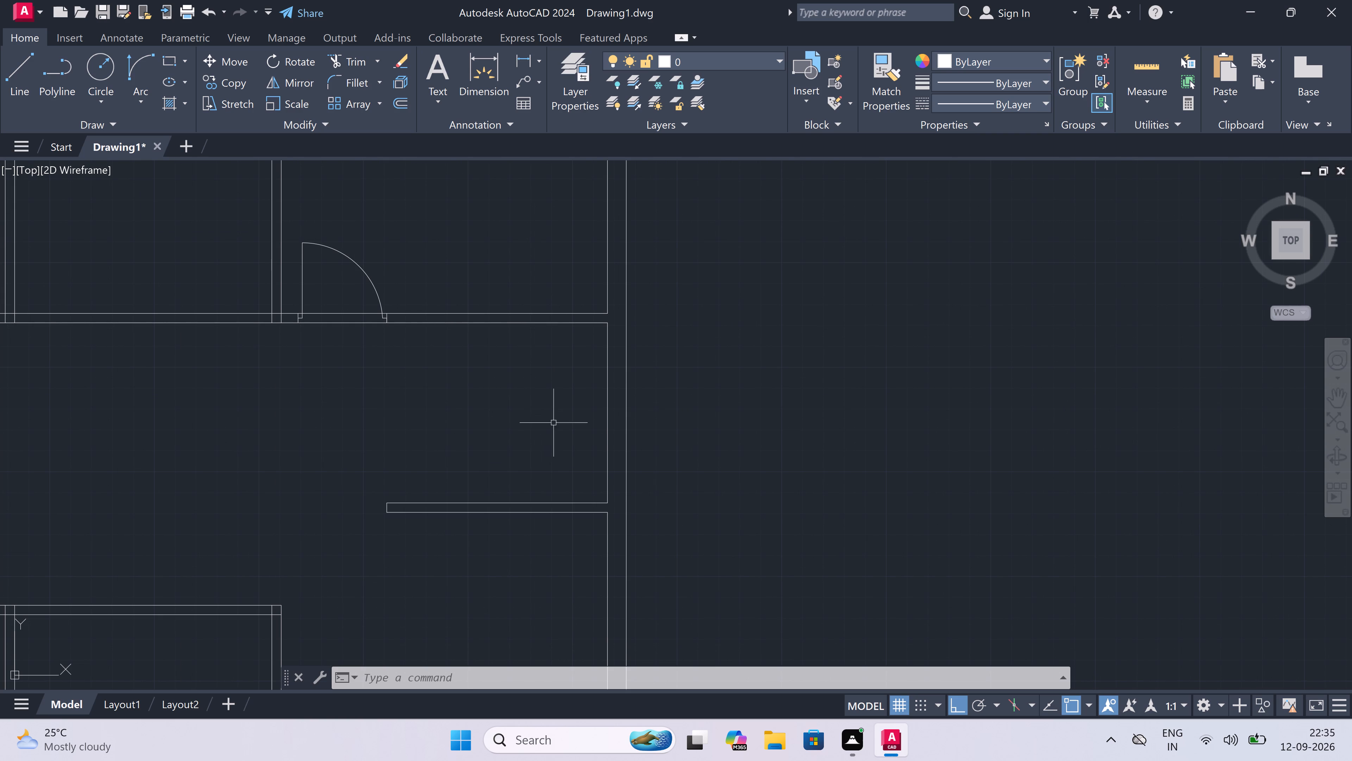
left_click(557, 515)
left_click(501, 503)
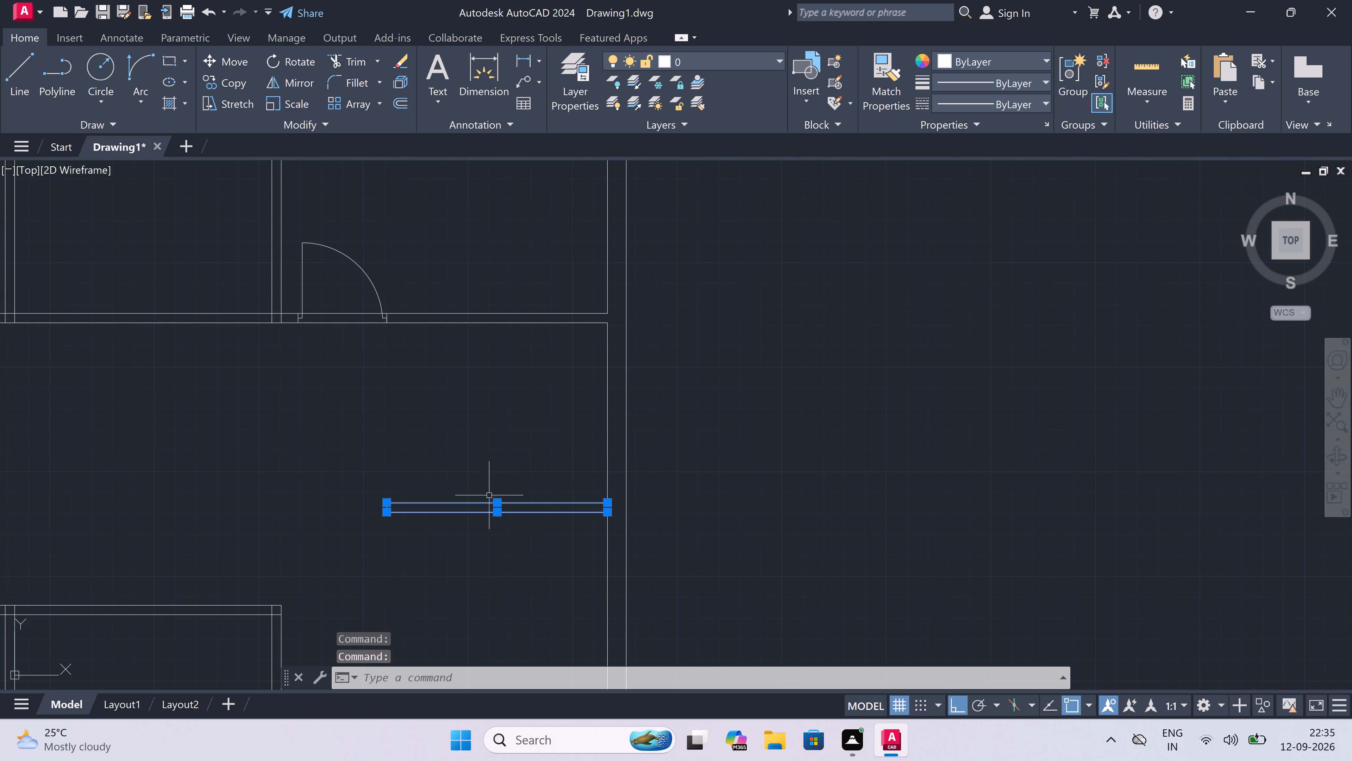
scroll(412, 491, "up", 5)
scroll(411, 492, "down", 4)
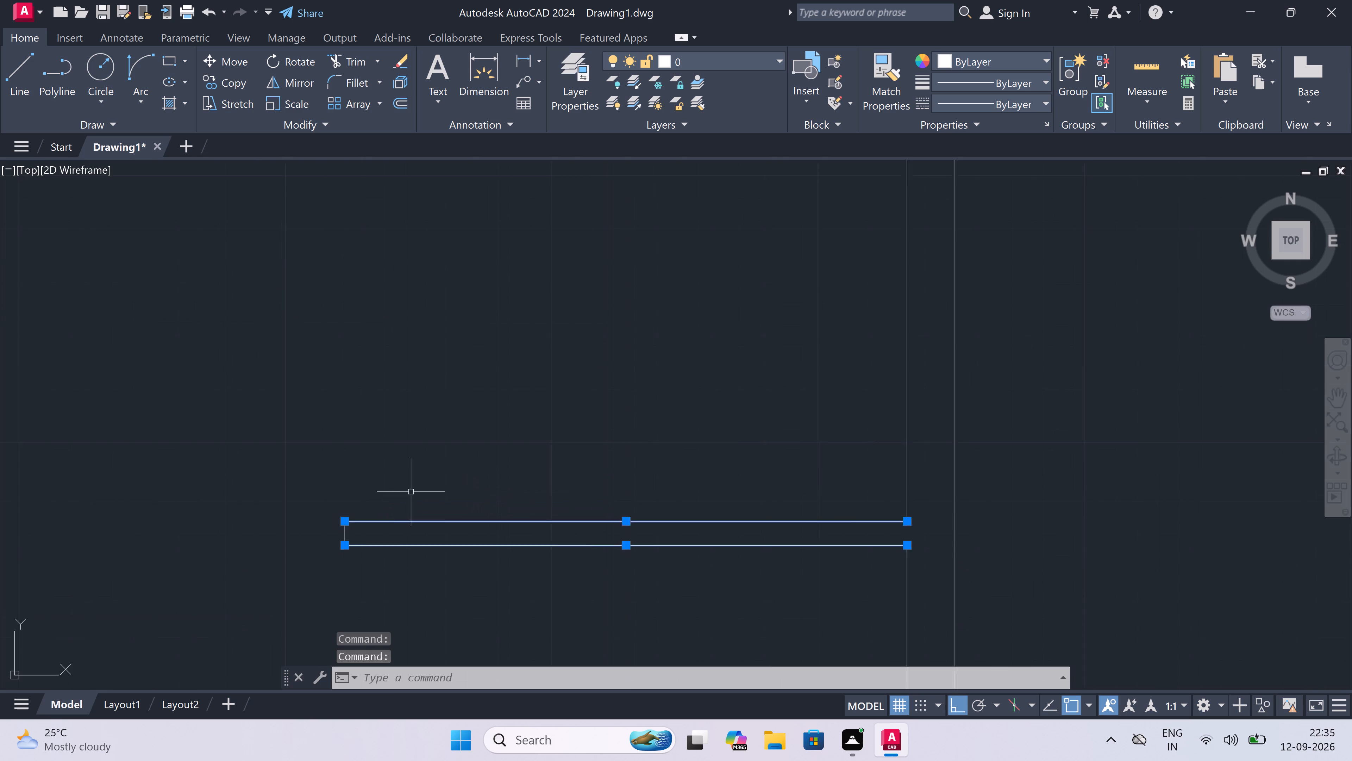
scroll(379, 514, "up", 4)
left_click_drag(438, 474, 402, 490)
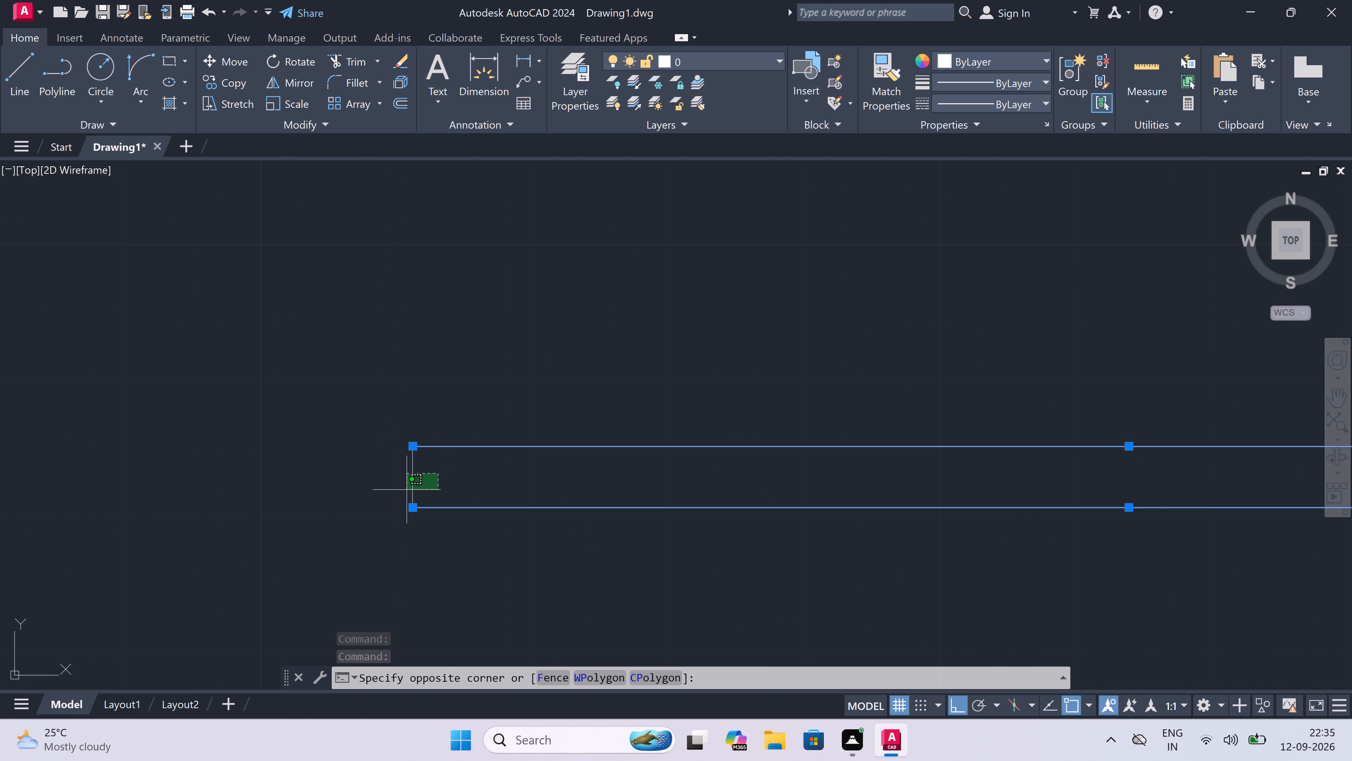
left_click(352, 505)
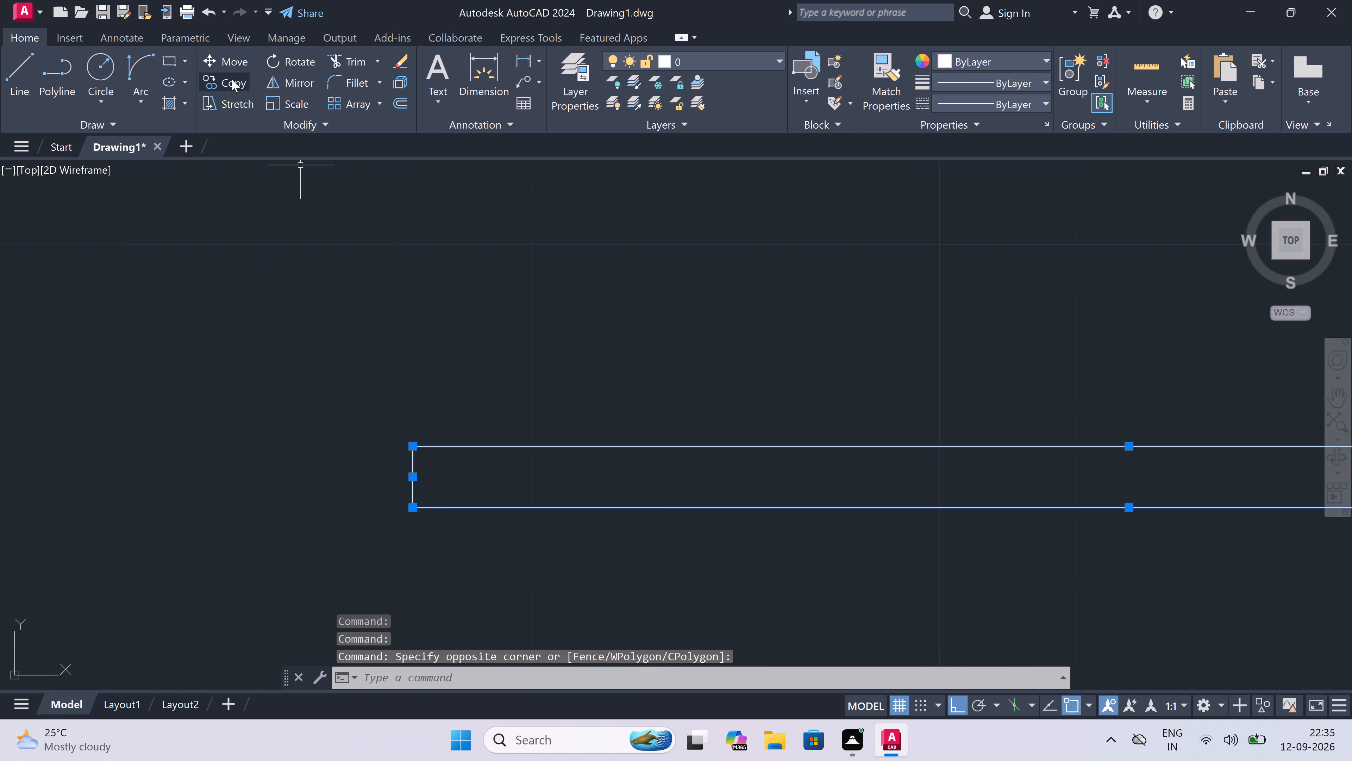
left_click(225, 60)
scroll(231, 354, "down", 4)
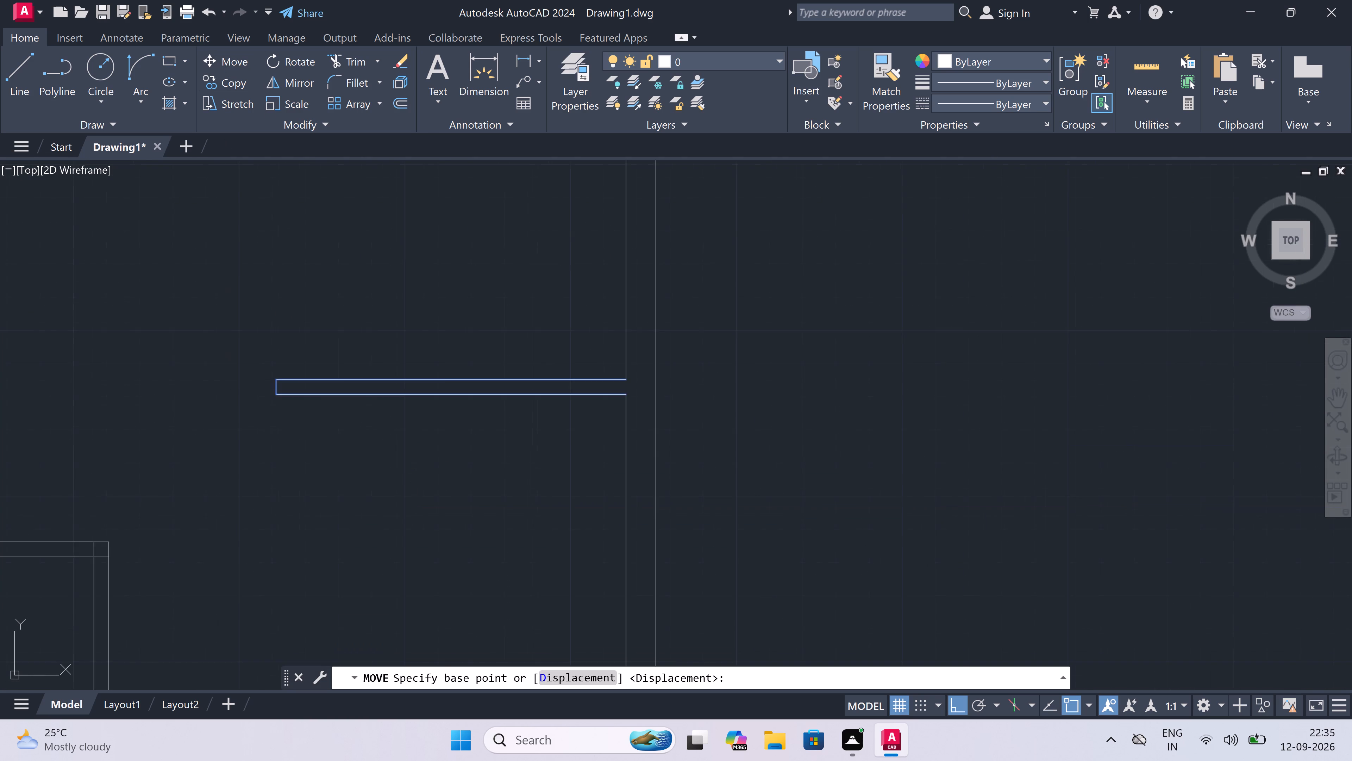
scroll(308, 384, "down", 3)
scroll(356, 384, "up", 2)
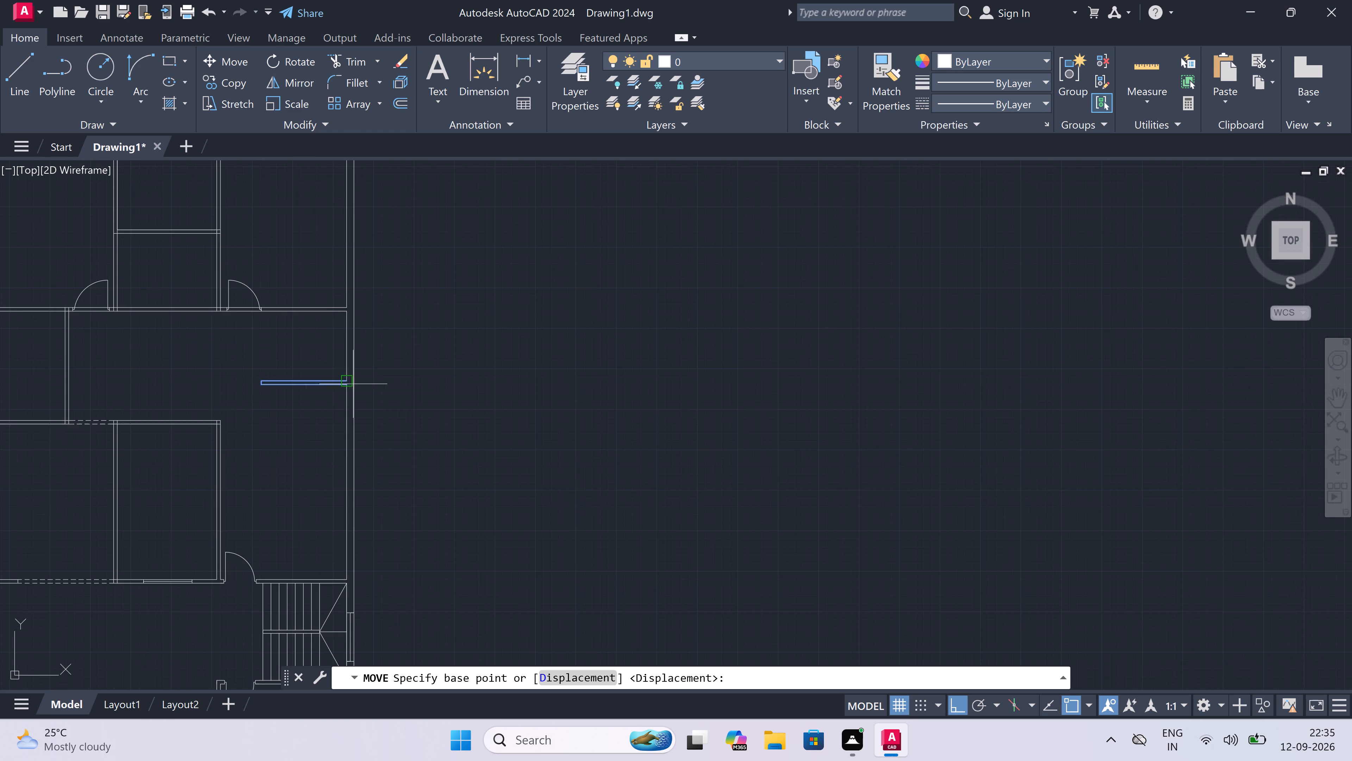
scroll(326, 380, "up", 4)
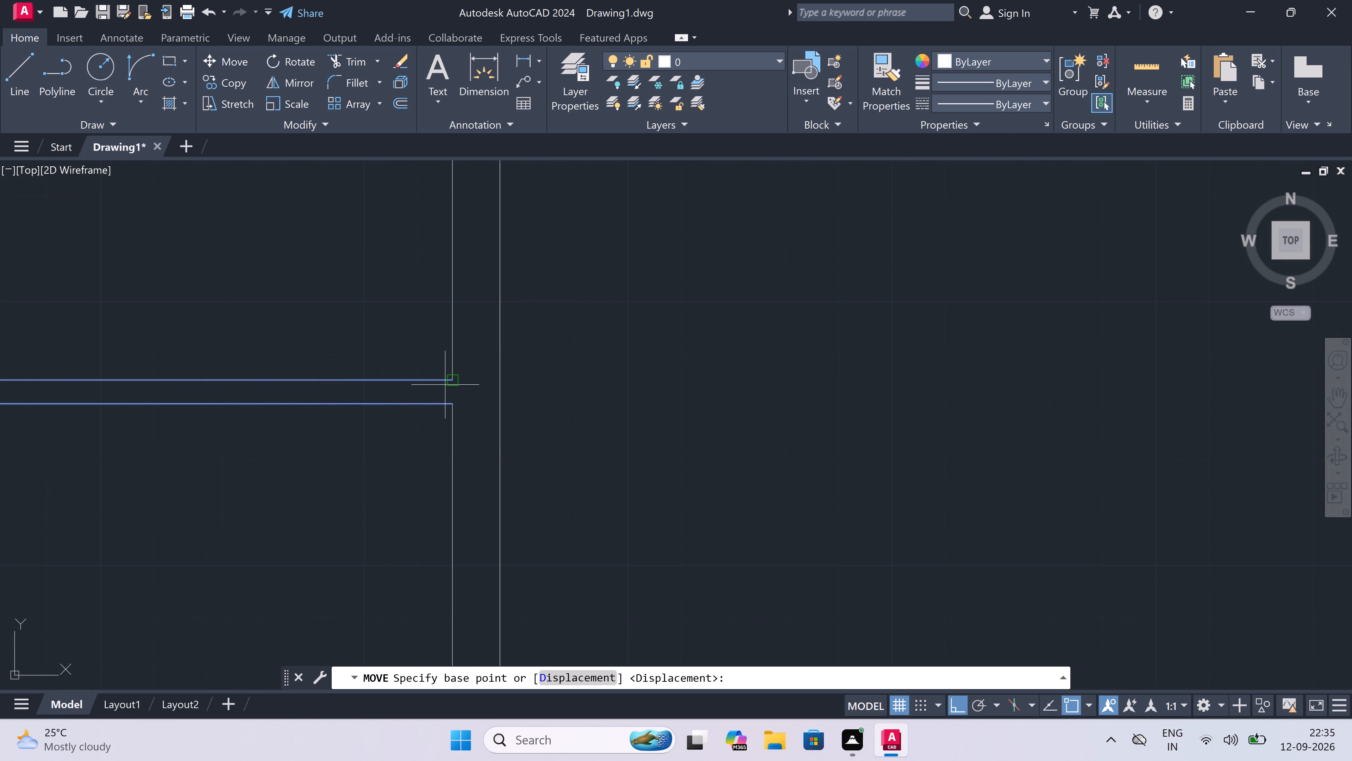
left_click(451, 378)
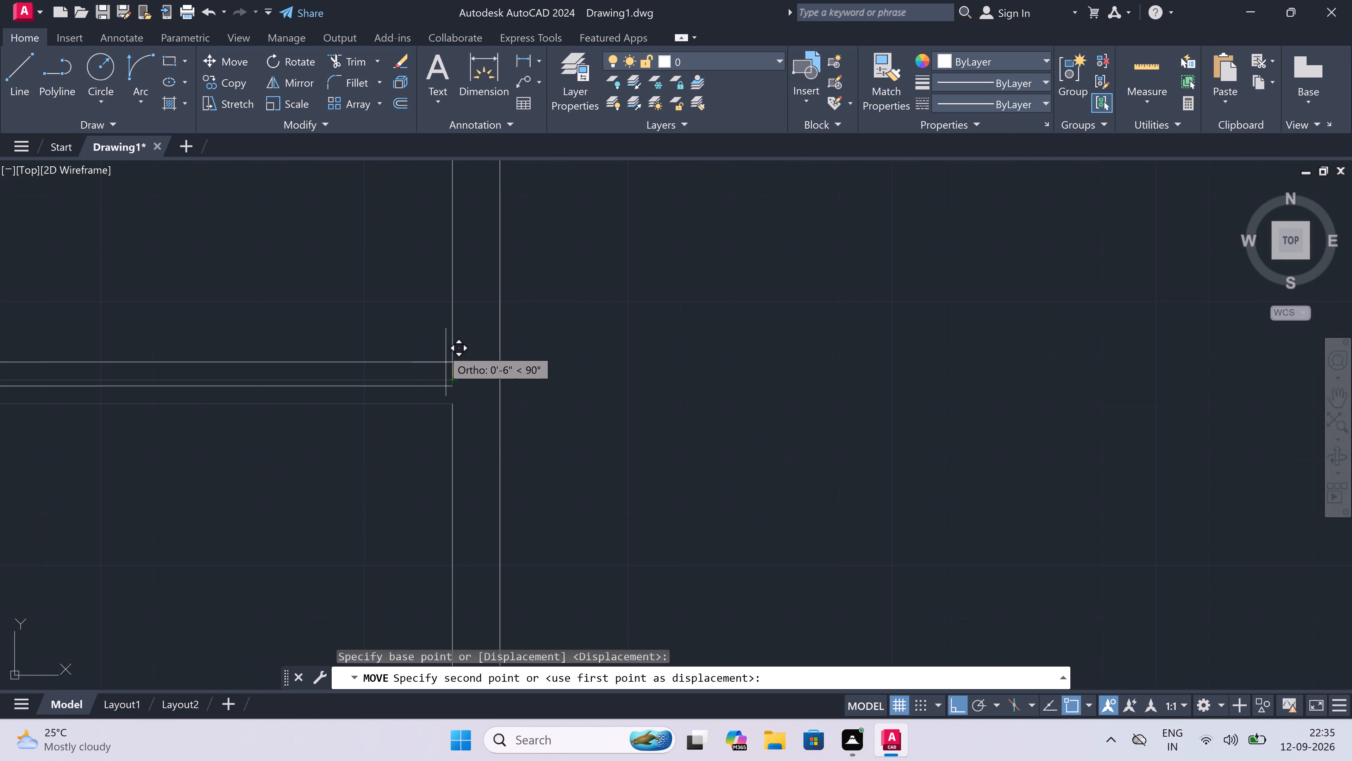
scroll(449, 340, "down", 2)
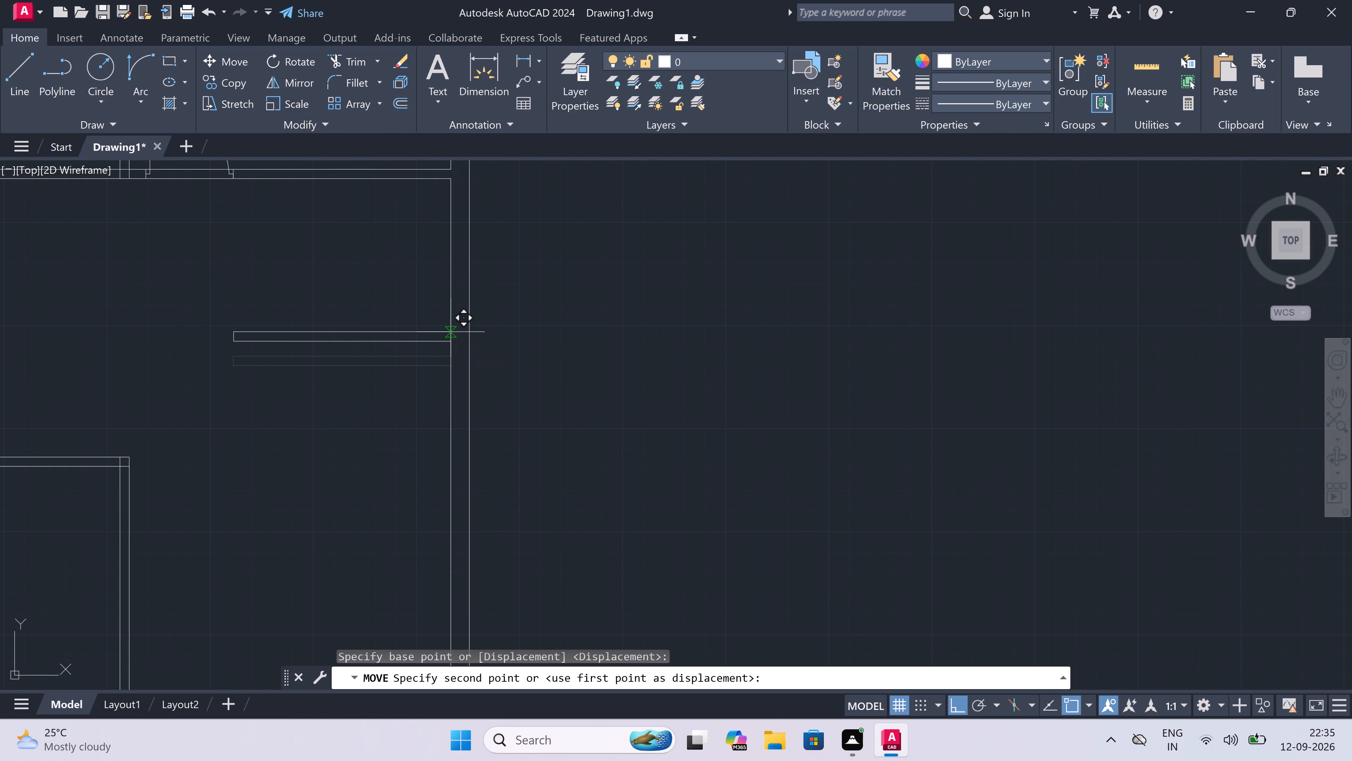
left_click(451, 330)
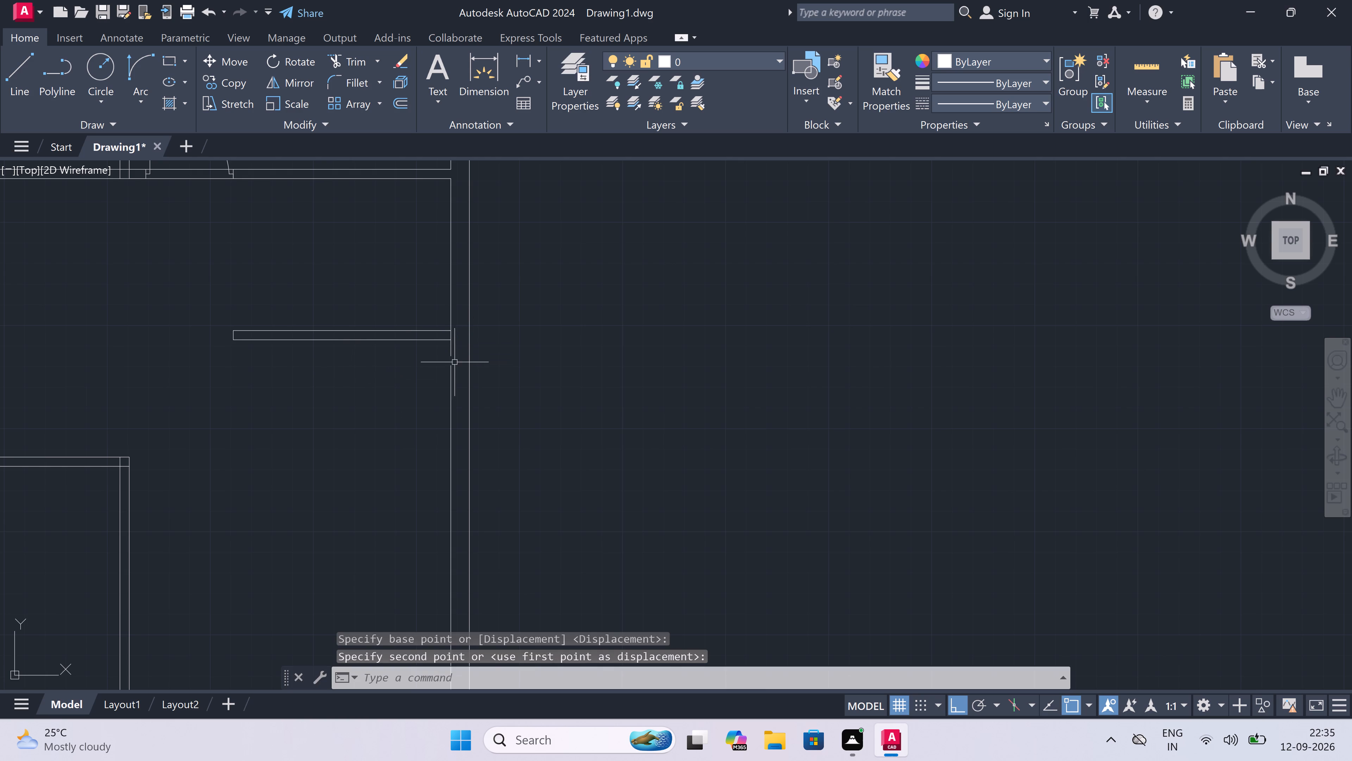
Extend the right outer wall's inner face line to close the gap left below the moved short partition.
scroll(452, 353, "up", 3)
type("ex")
key("space")
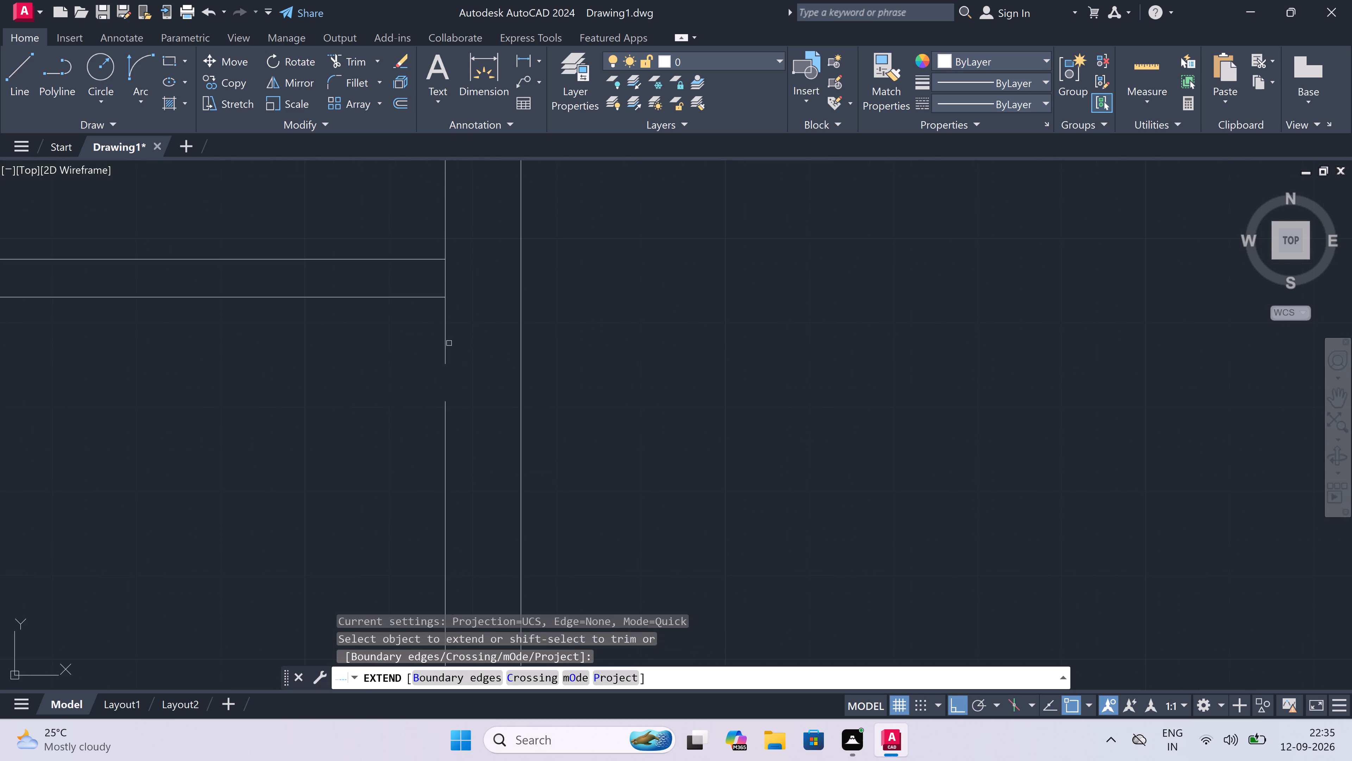
left_click(435, 341)
left_click(459, 328)
left_click(459, 328)
left_click(410, 355)
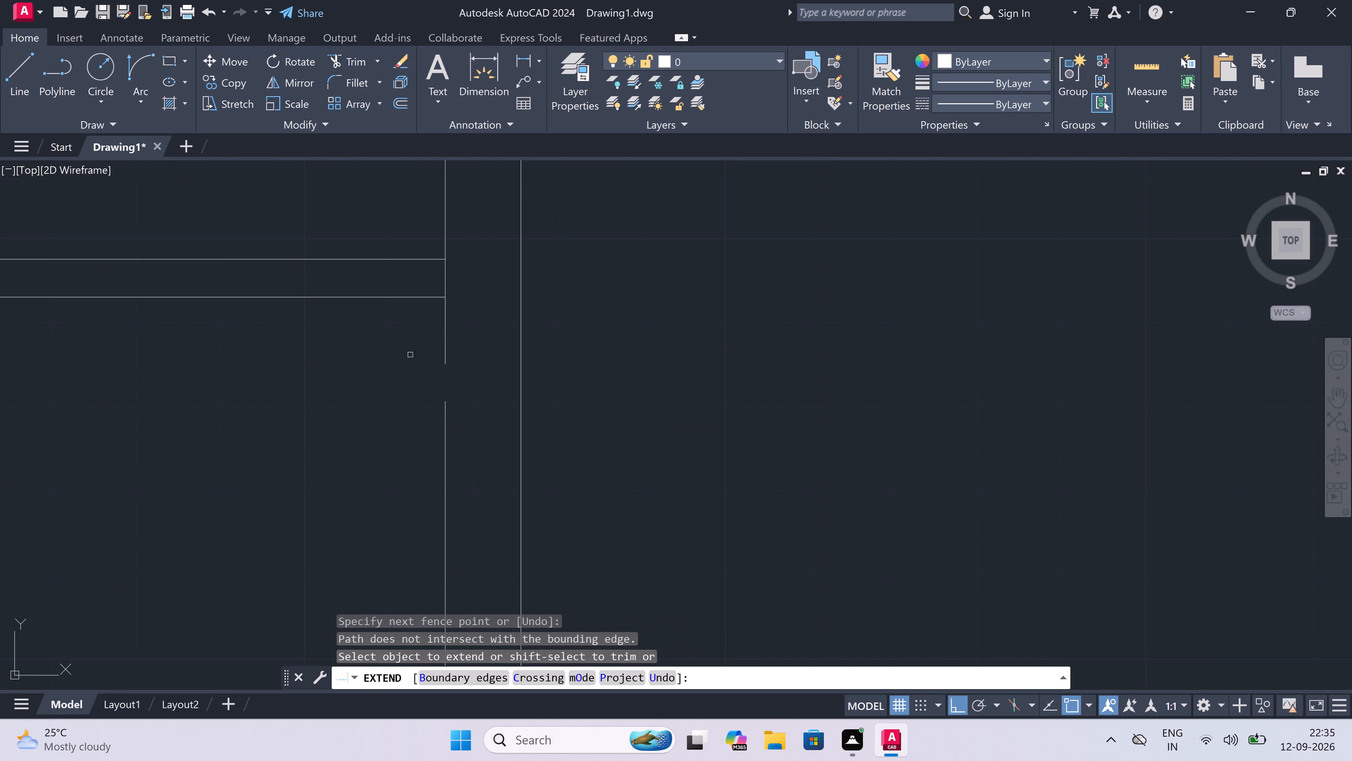
left_click(484, 424)
left_click_drag(475, 429, 471, 431)
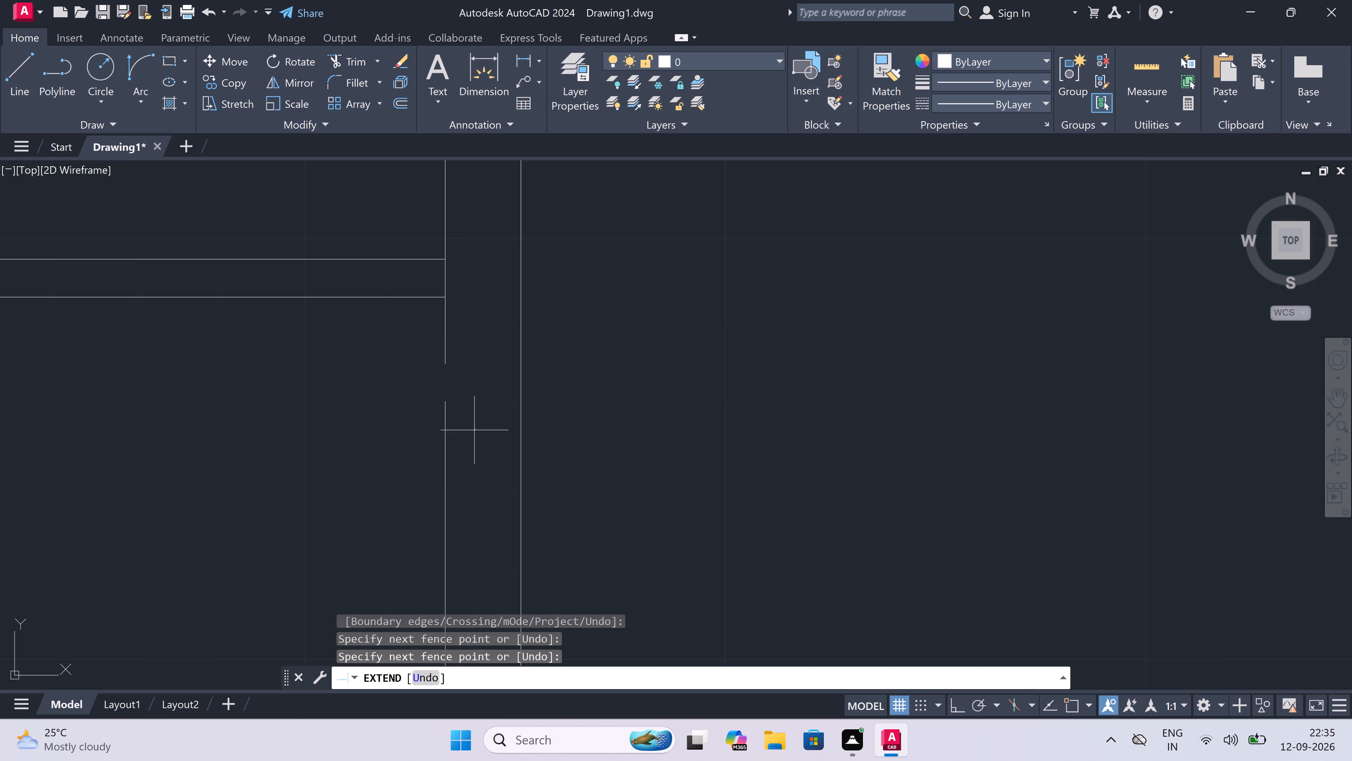
left_click(433, 435)
scroll(433, 435, "down", 3)
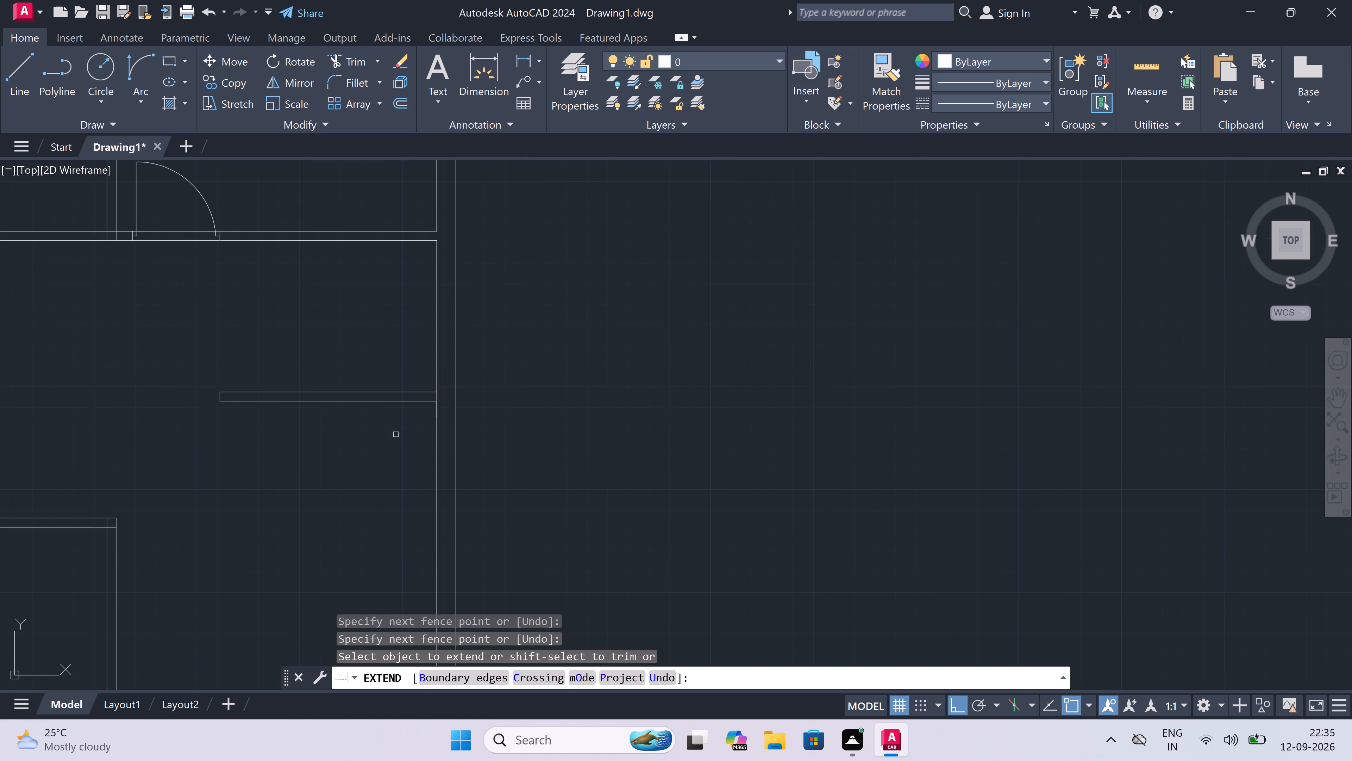
scroll(354, 451, "down", 2)
scroll(308, 434, "up", 2)
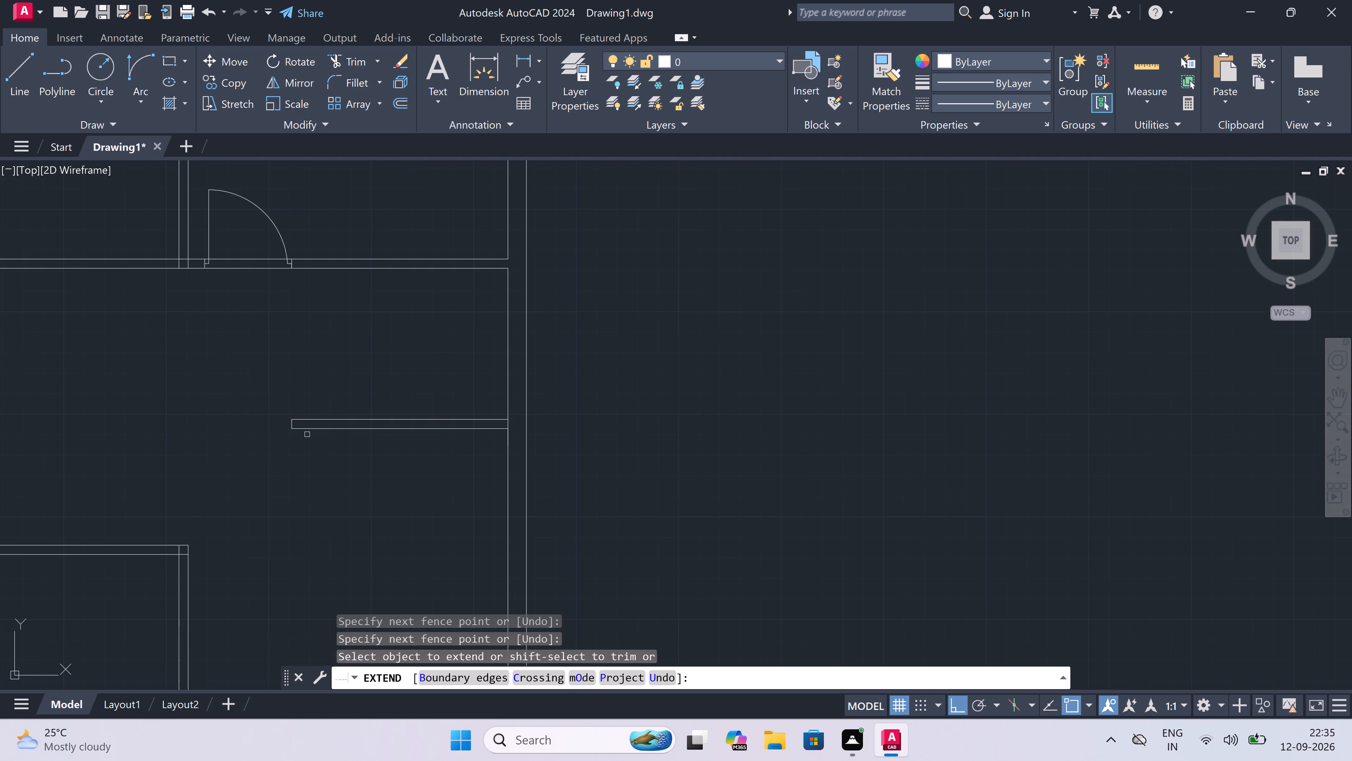
scroll(267, 453, "up", 2)
key("Escape")
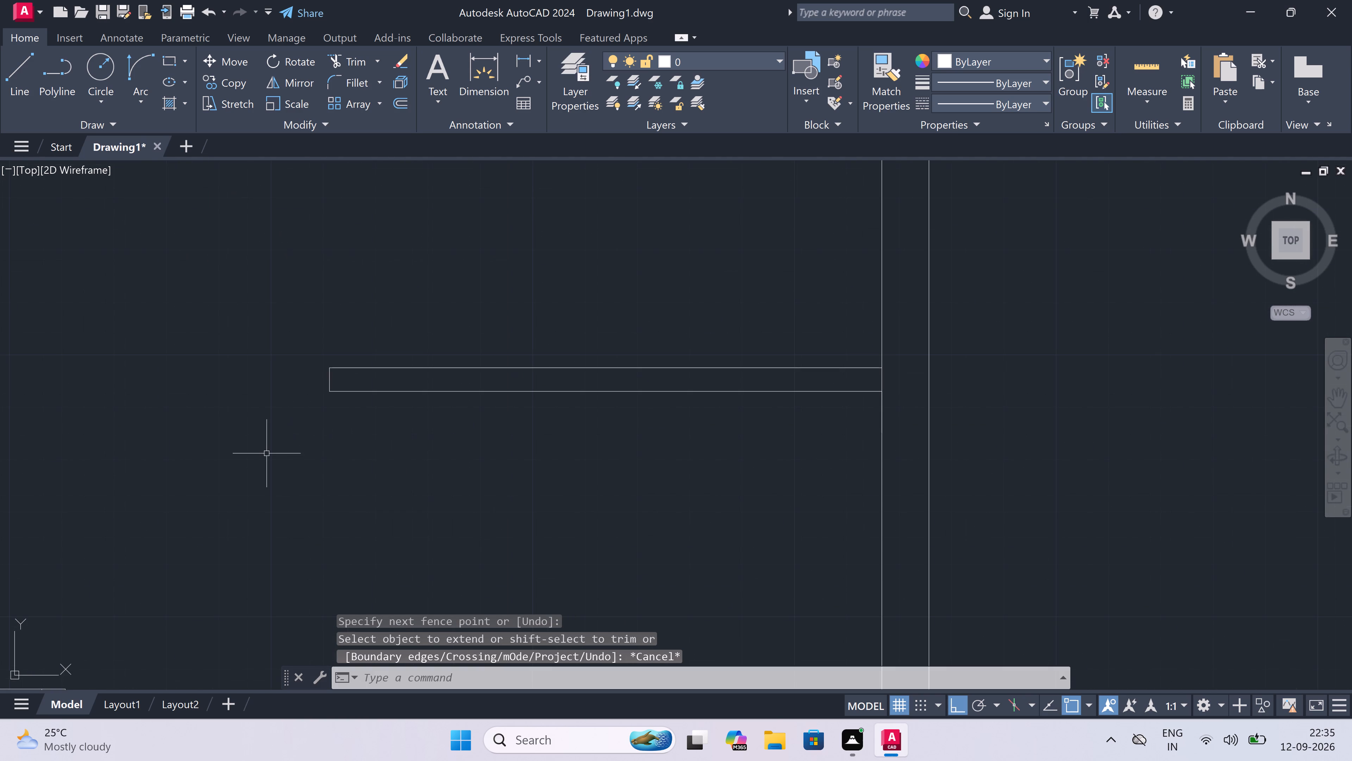
Draw a 4.5" wide return wall about 2' long downward from the short partition's free end.
type("l")
key("space")
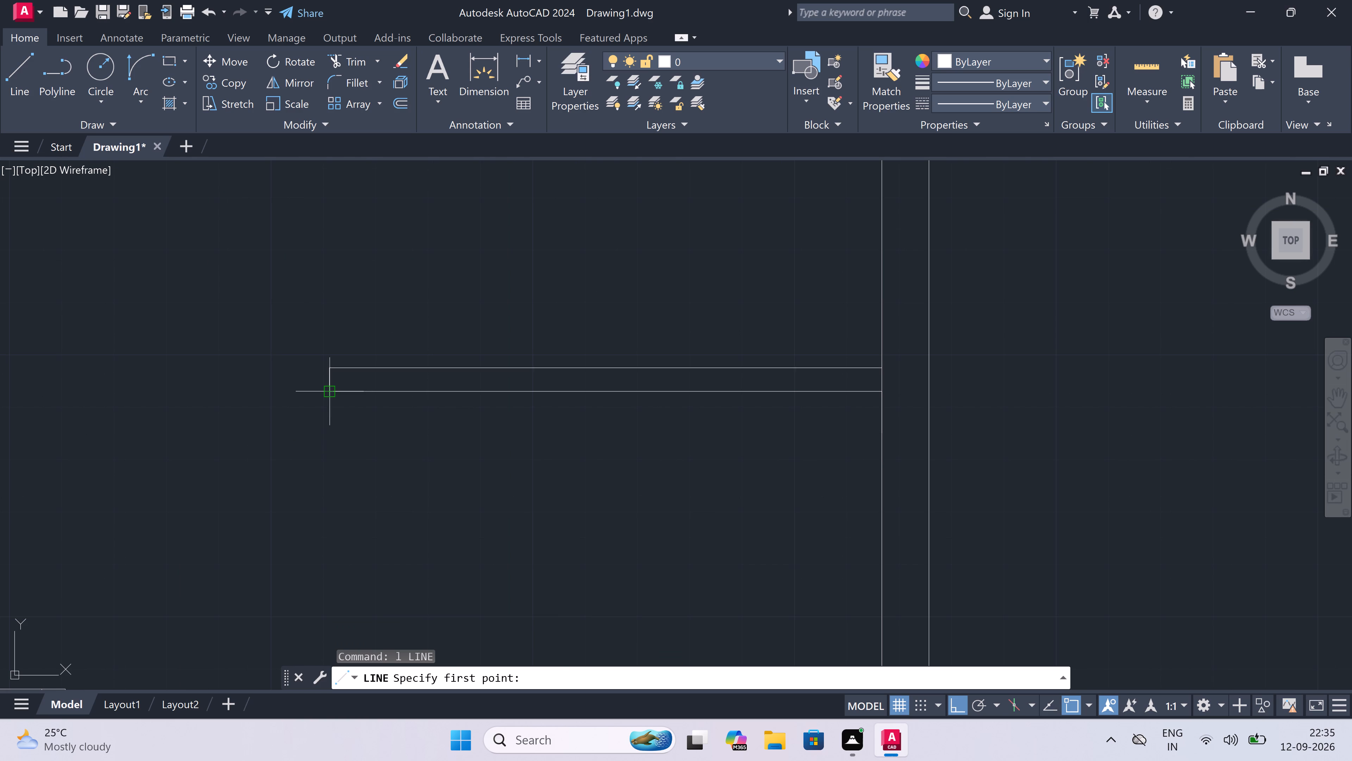
left_click_drag(330, 394, 330, 426)
scroll(329, 478, "down", 3)
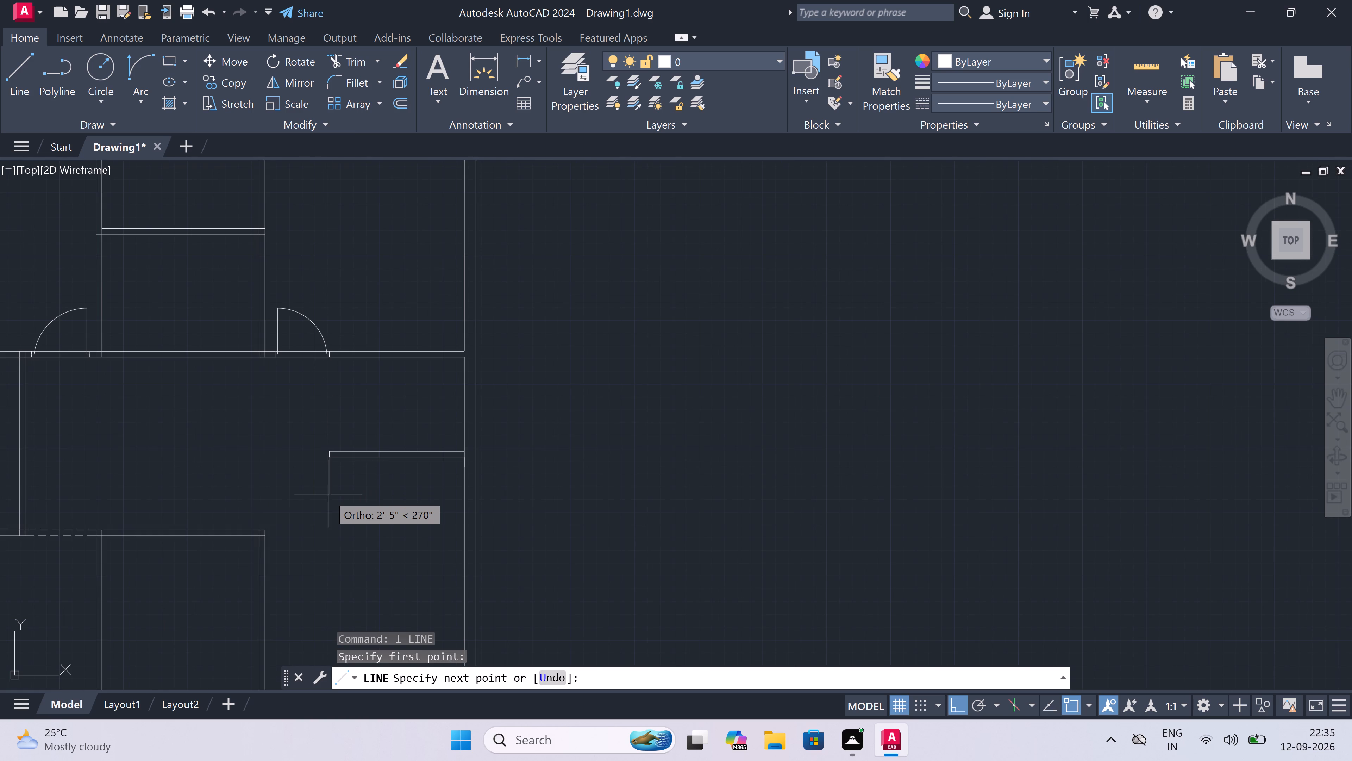
scroll(328, 494, "up", 2)
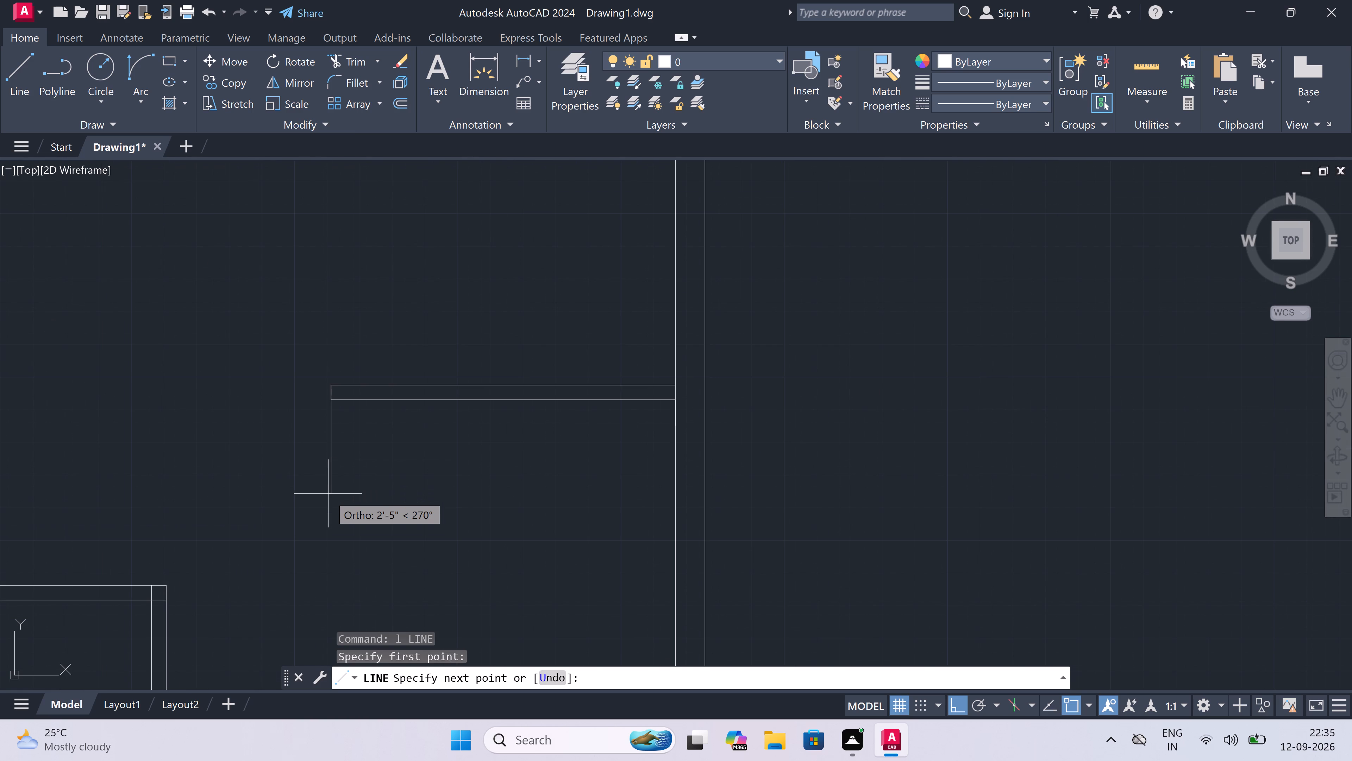
left_click(331, 480)
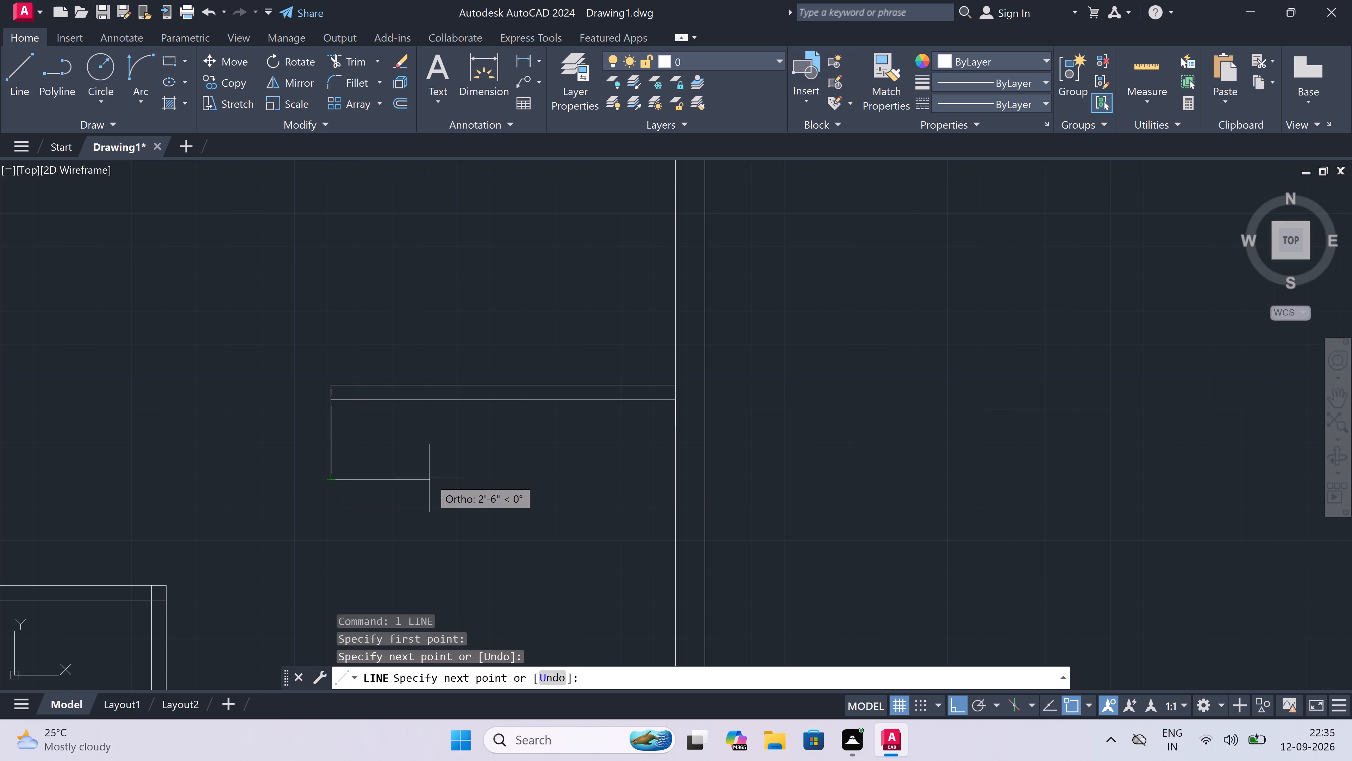
key("4")
type(".5")
type("\"")
key("space")
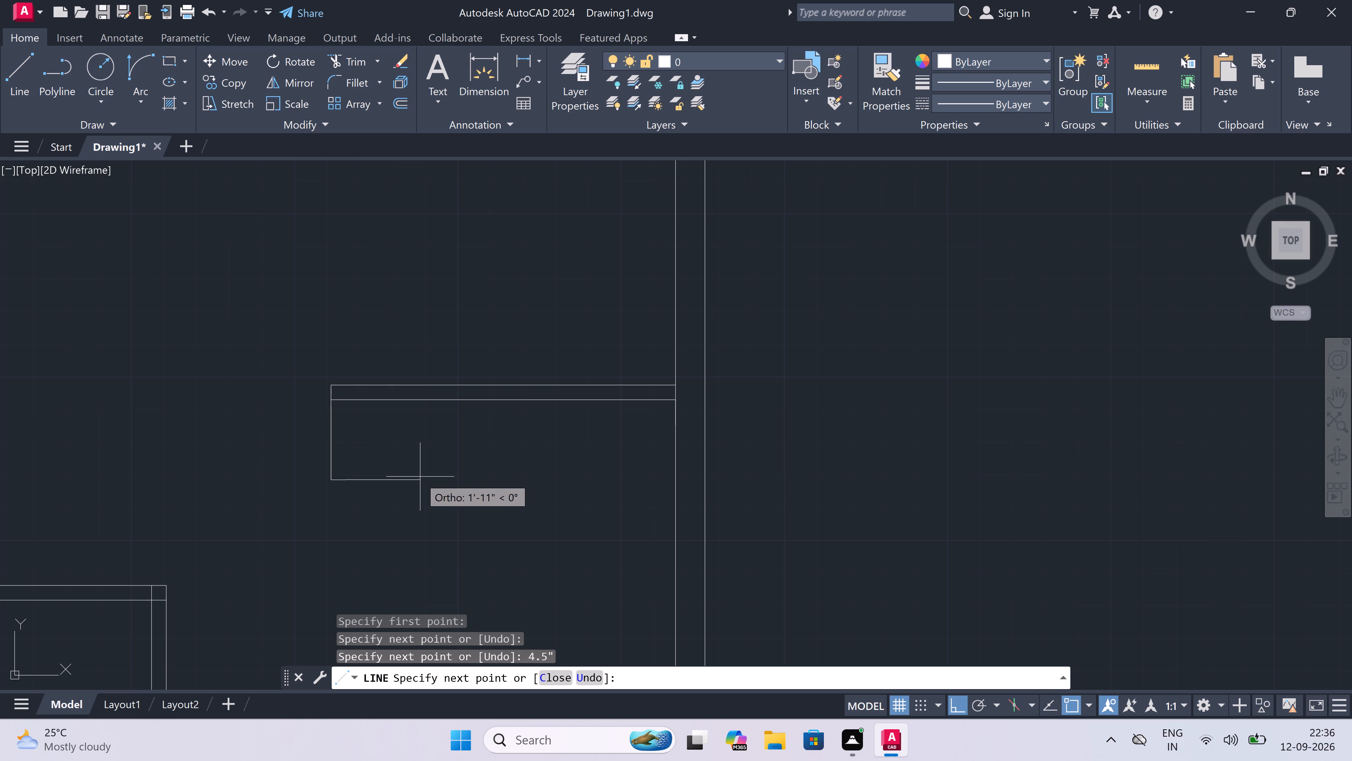
scroll(341, 402, "up", 3)
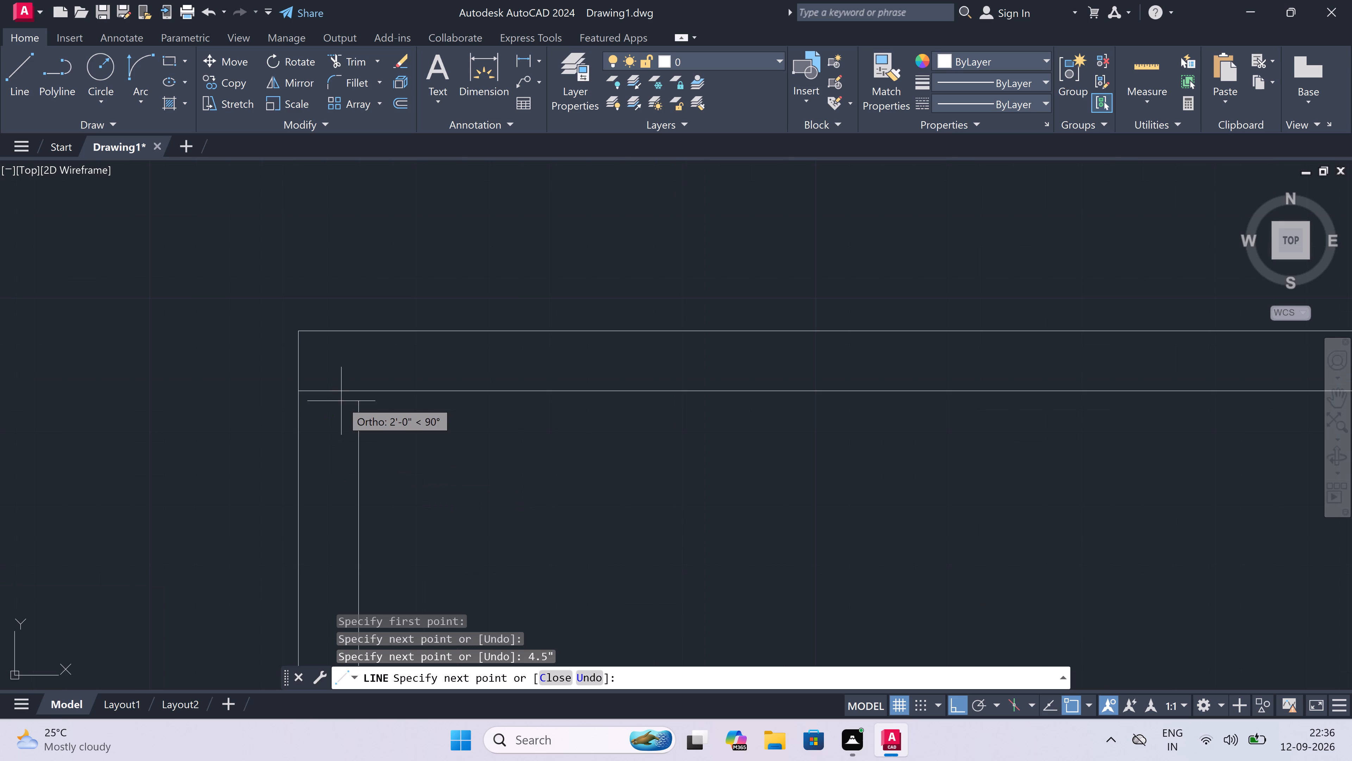
left_click(354, 392)
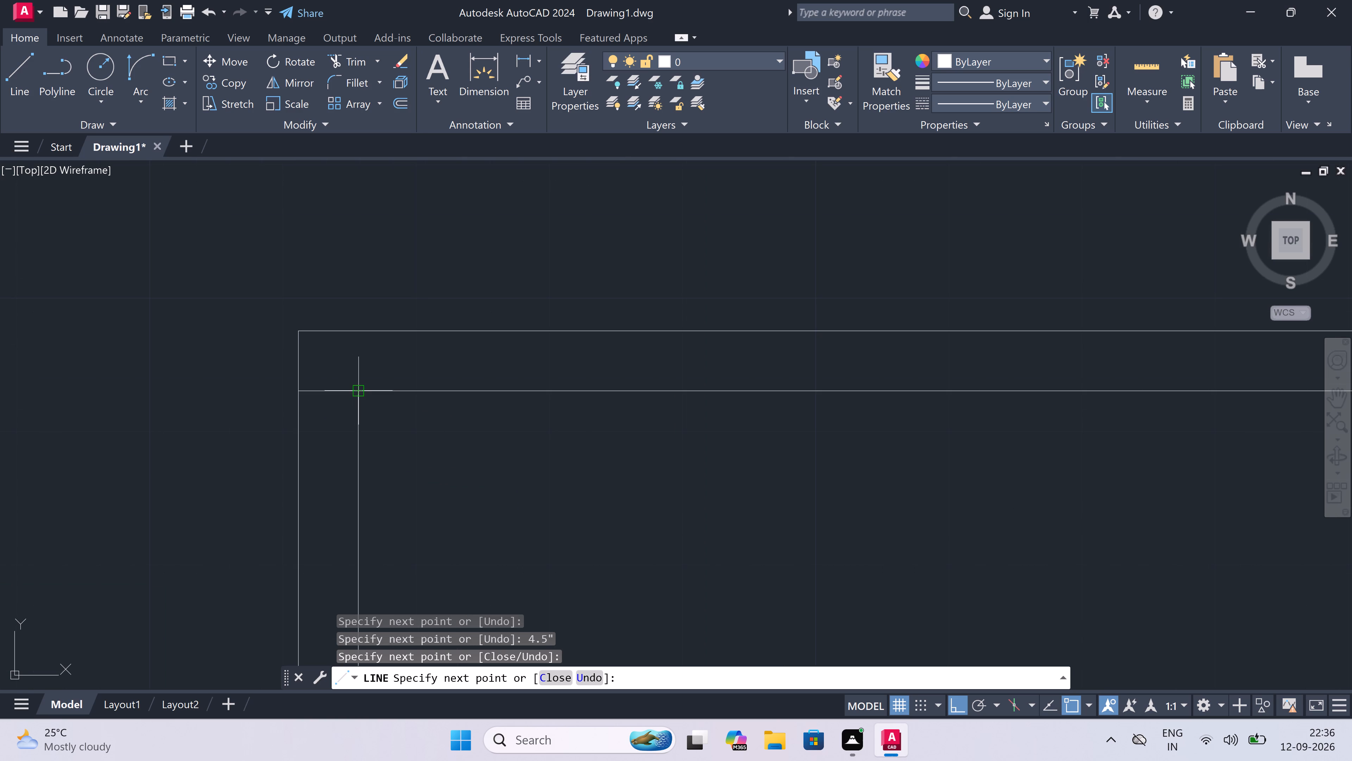
key("Escape")
Trim the short partition's lower line between the two lines of the new return wall.
type("tr")
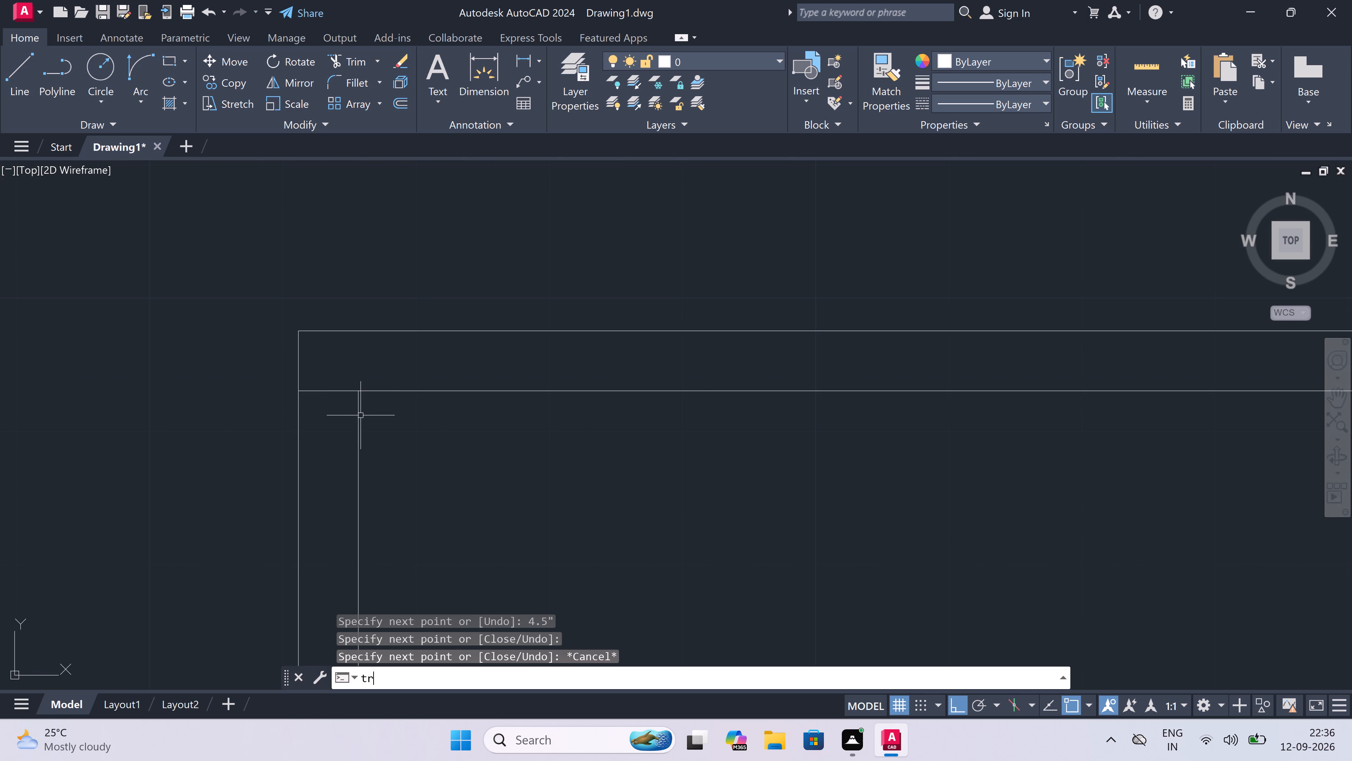
key("space")
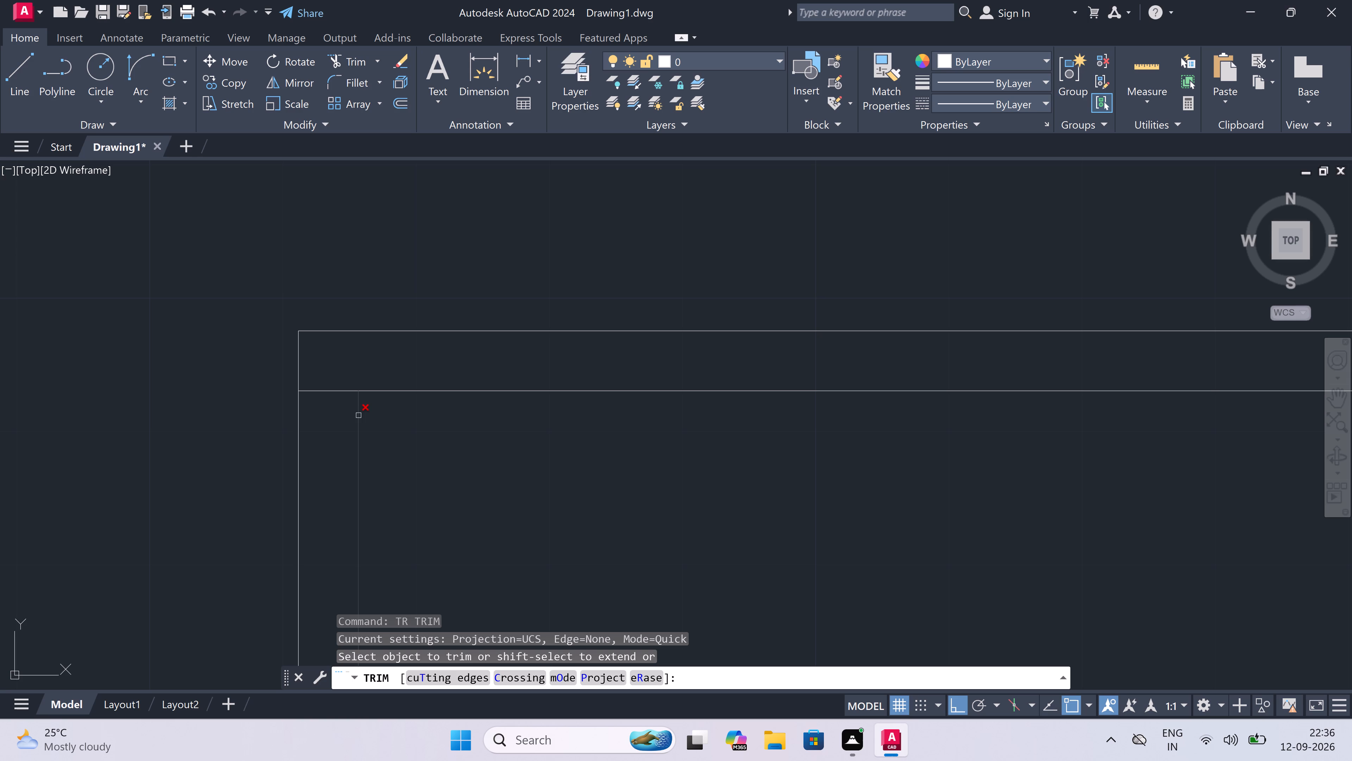
left_click(337, 416)
left_click(339, 397)
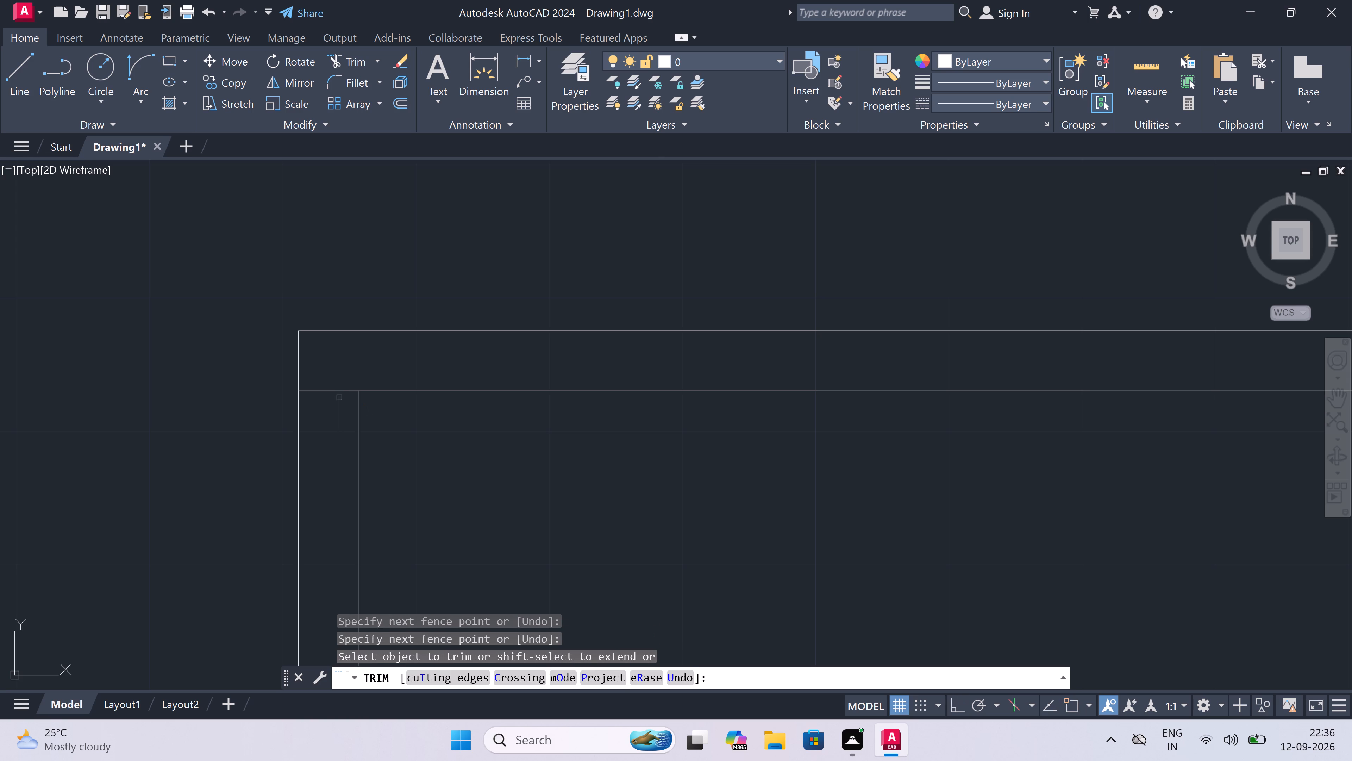
left_click(338, 378)
left_click(331, 395)
scroll(331, 396, "down", 4)
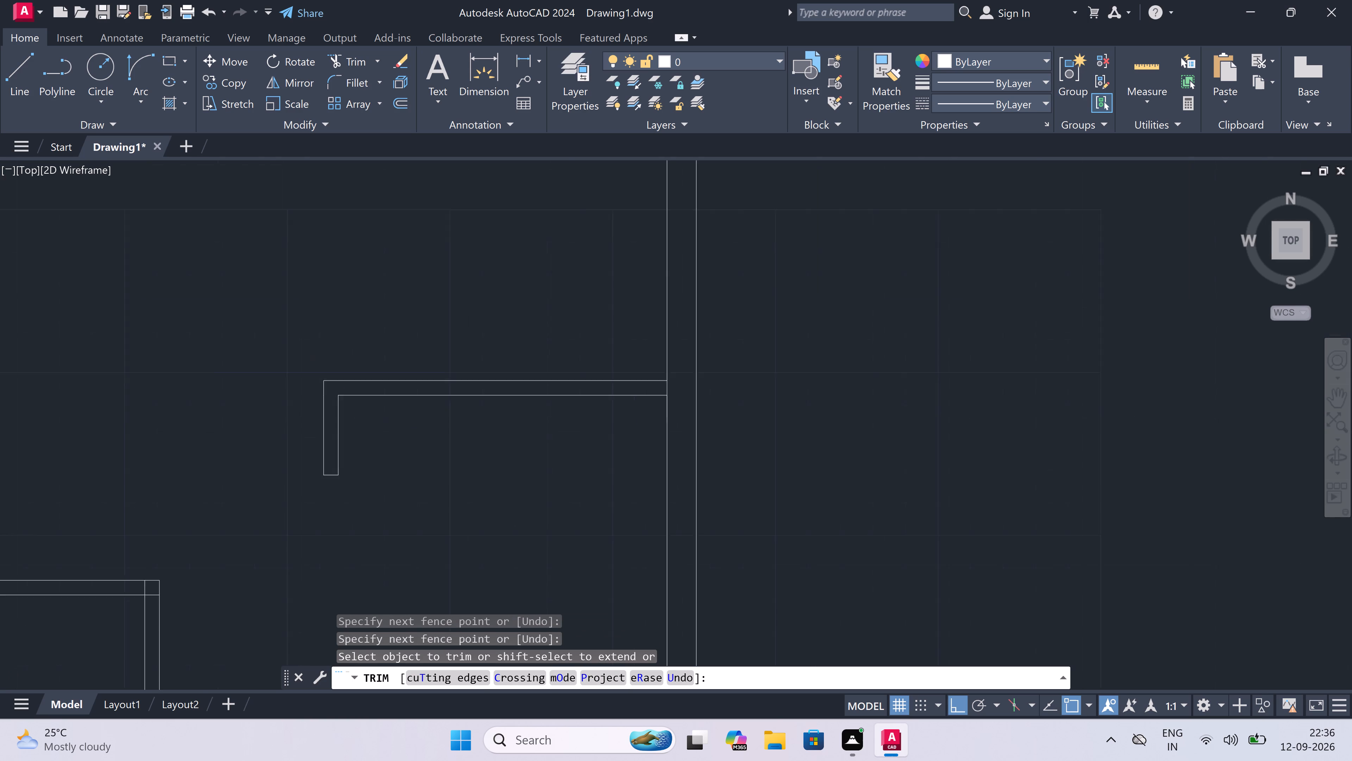
scroll(331, 396, "down", 2)
scroll(329, 452, "up", 2)
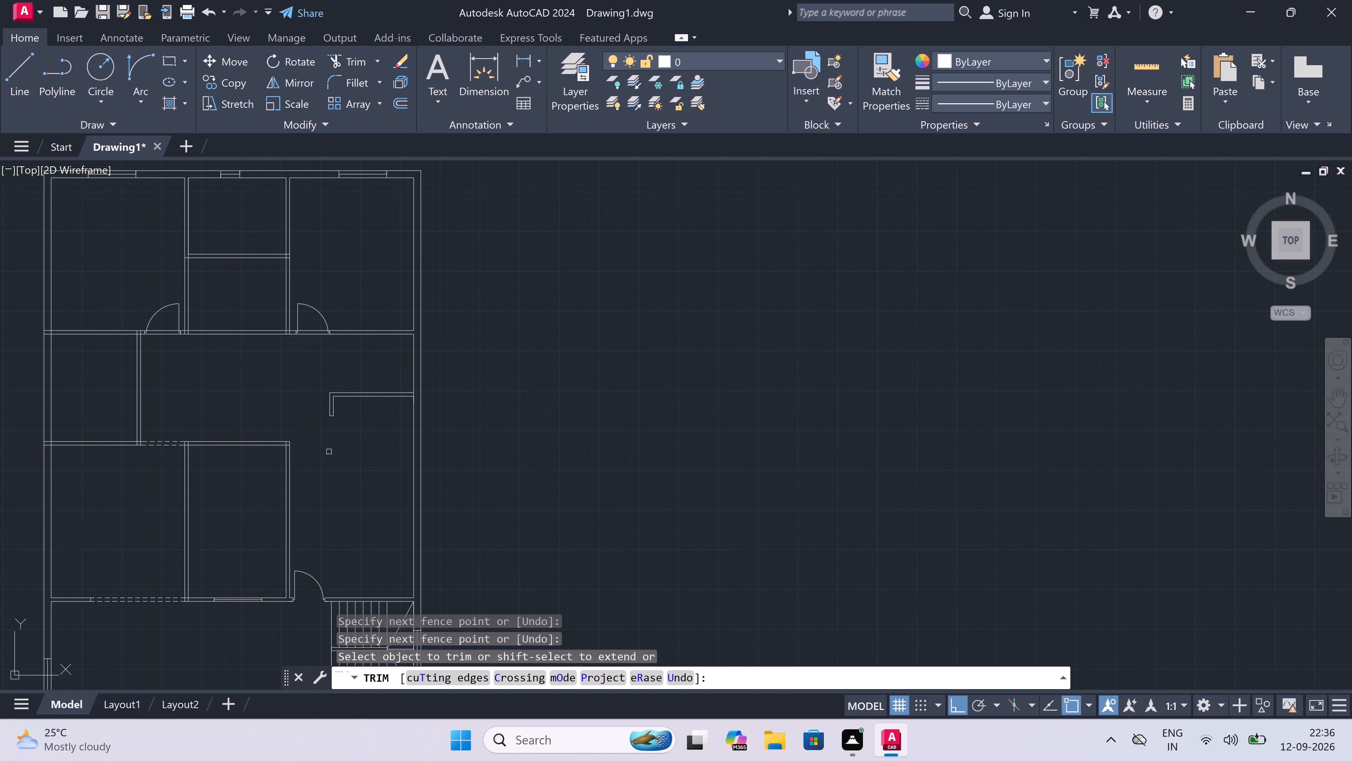
Draw a 4.5" wide wall stub about 2'-7" long downward from the horizontal partition, just right of the upper-right room's door.
scroll(329, 452, "up", 1)
scroll(329, 452, "down", 2)
scroll(339, 277, "up", 2)
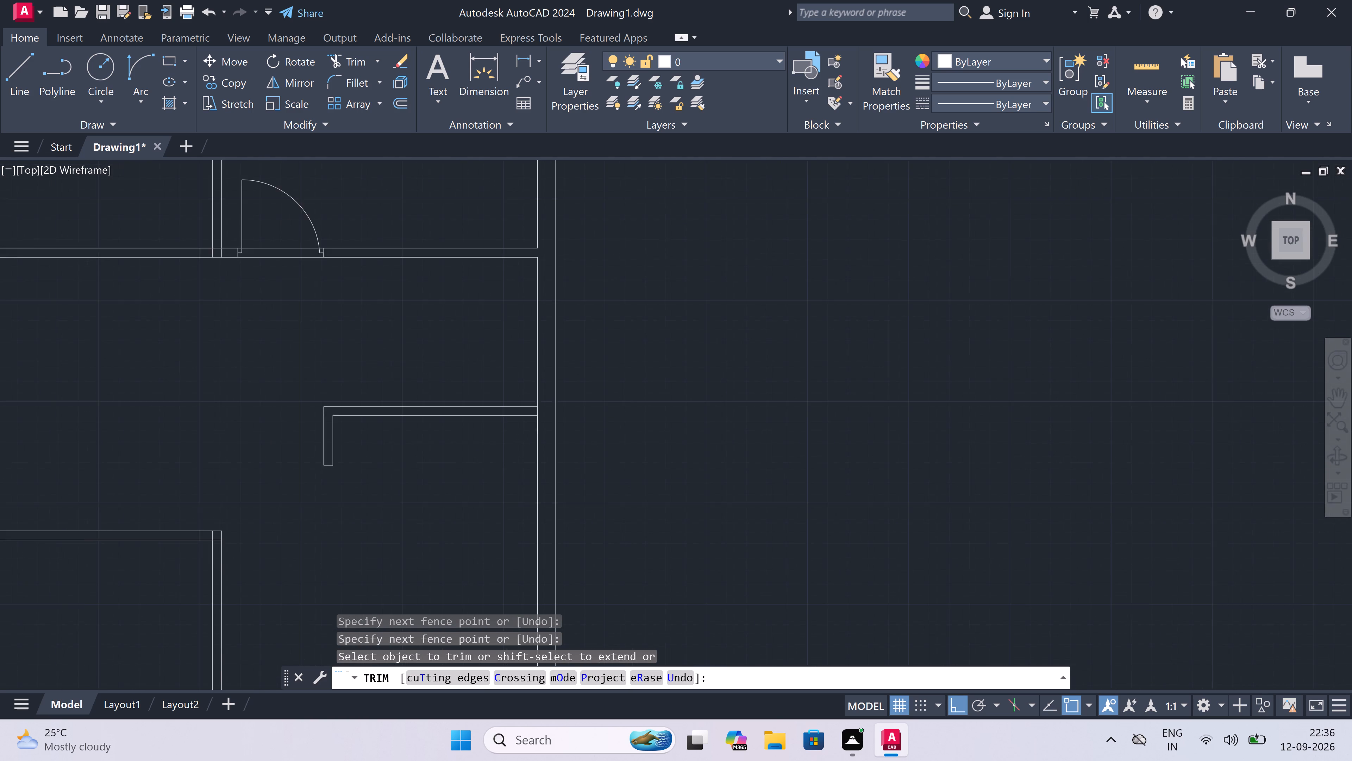
scroll(339, 277, "up", 1)
scroll(339, 279, "down", 2)
scroll(333, 253, "up", 1)
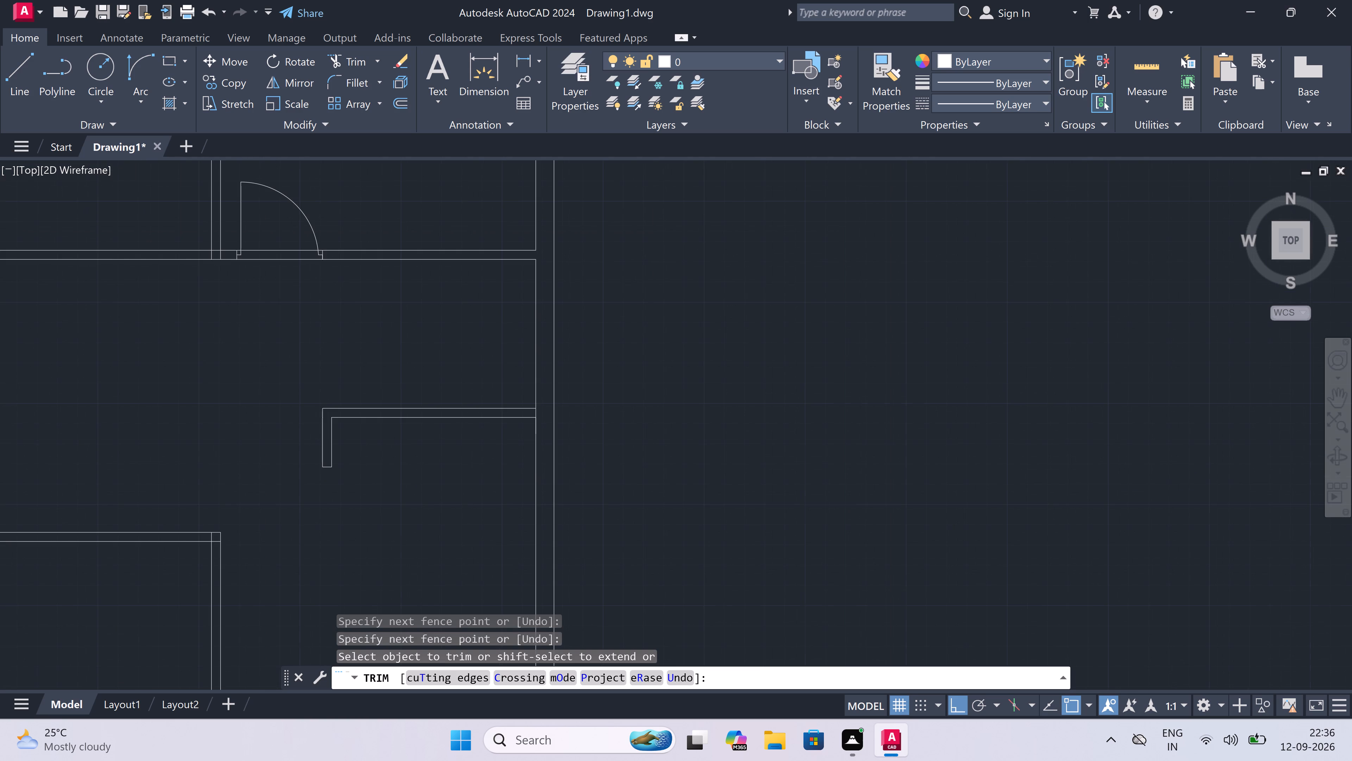
scroll(332, 255, "up", 1)
scroll(332, 258, "down", 1)
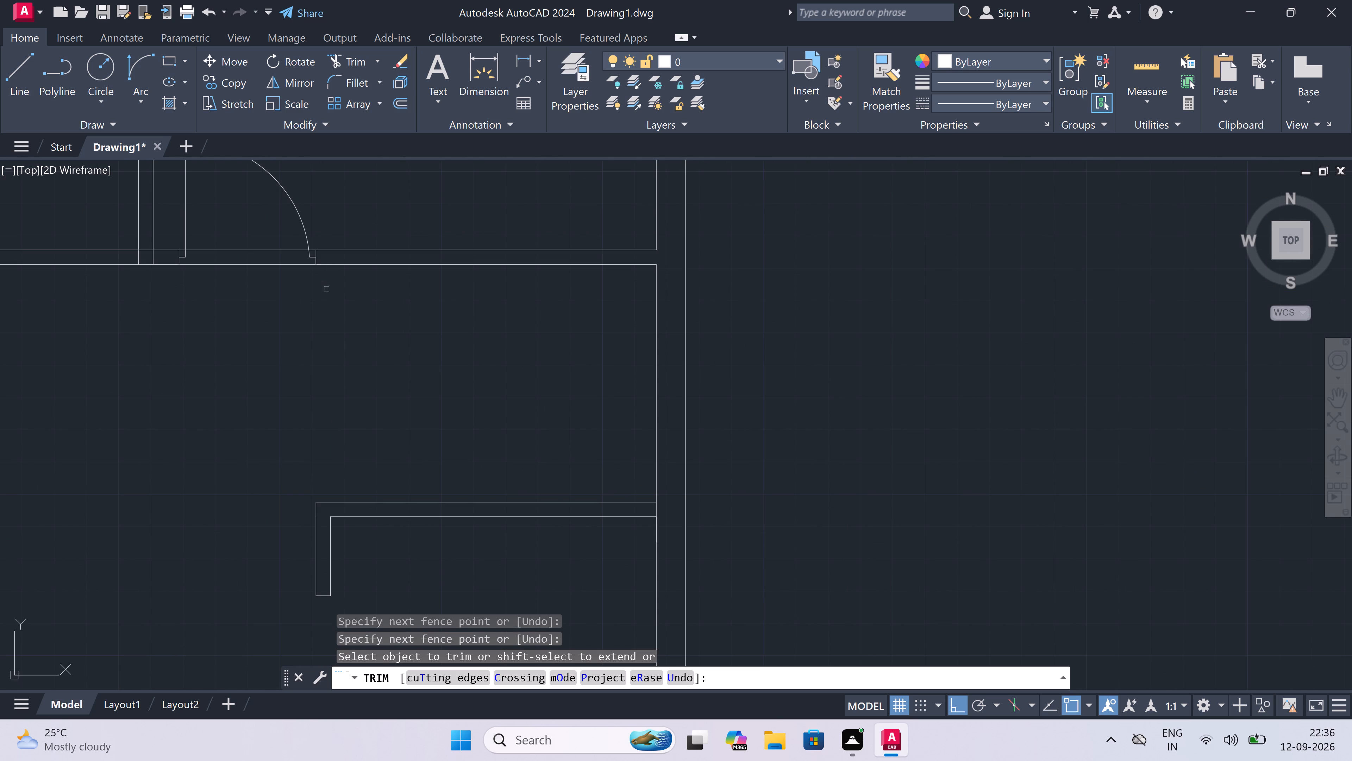
scroll(326, 291, "up", 1)
key("Escape")
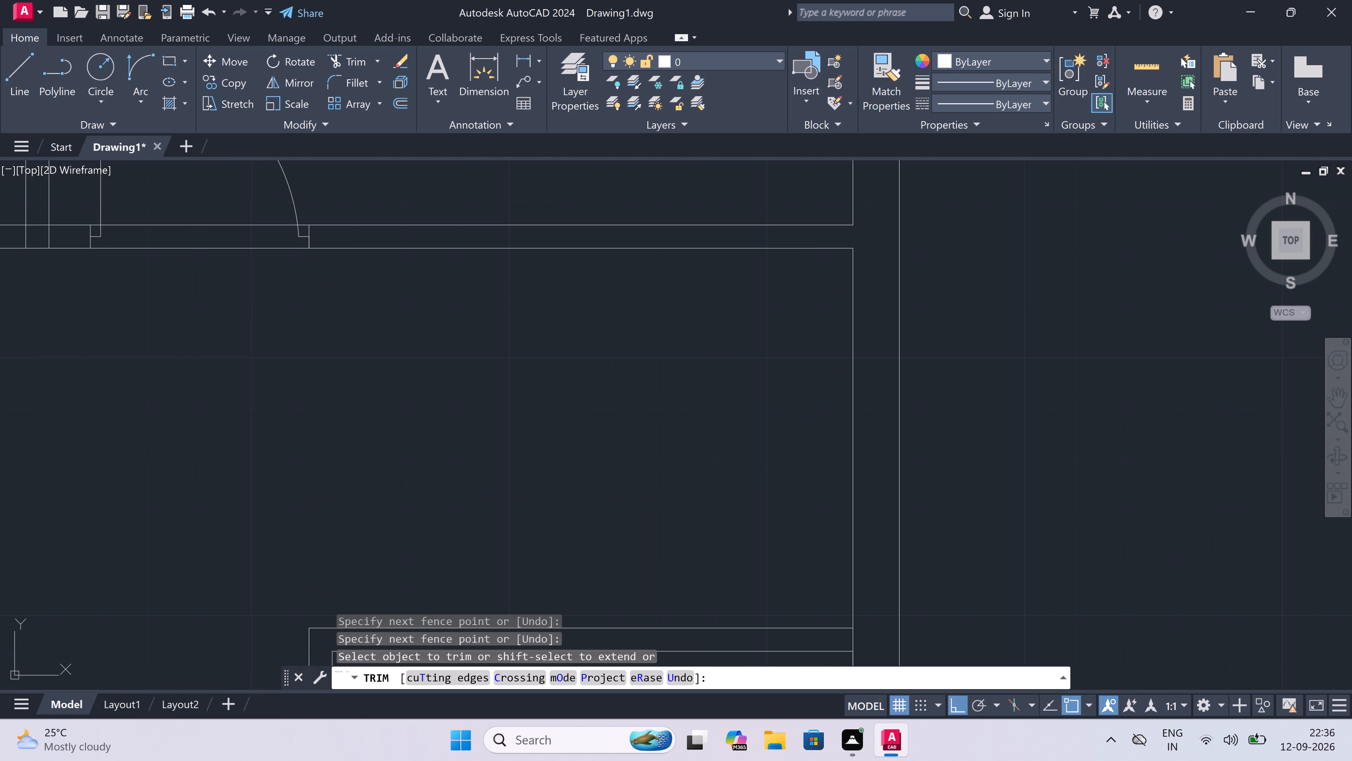
type("l")
key("space")
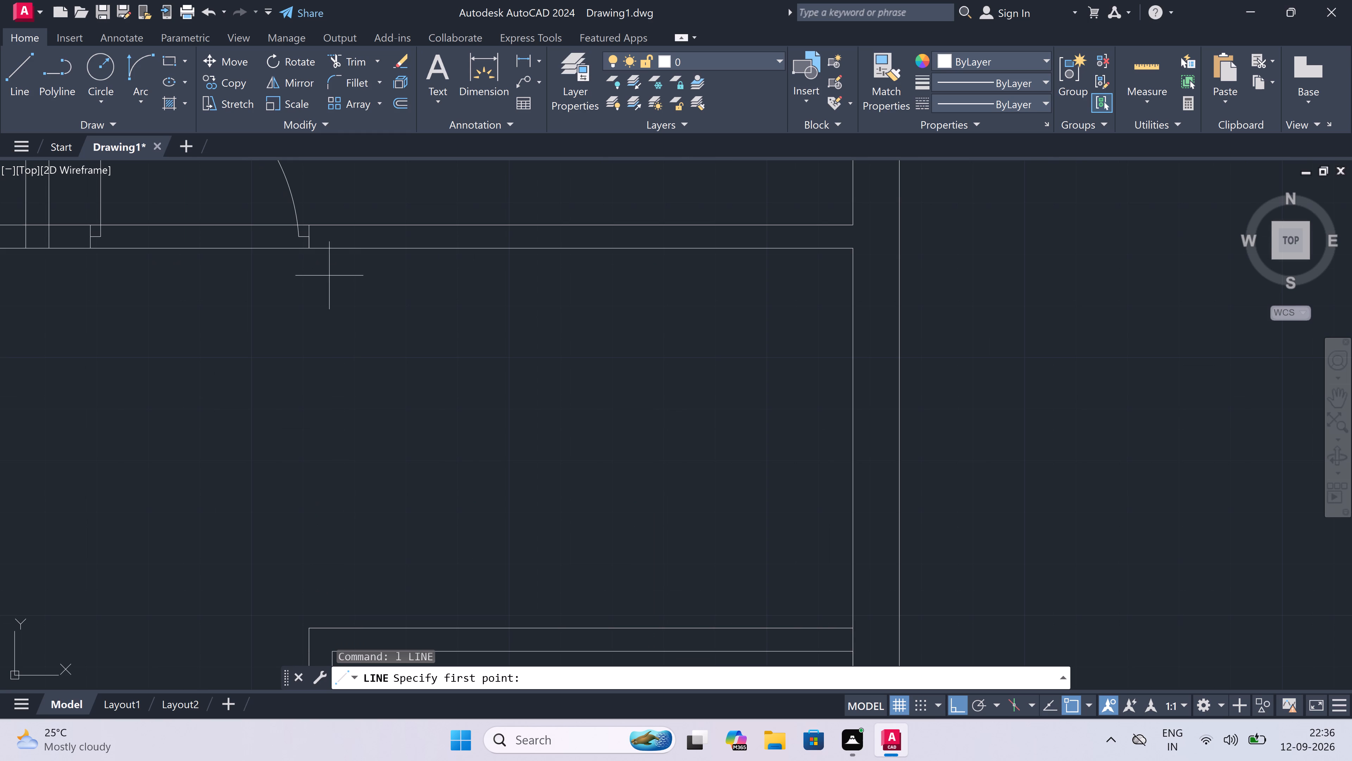
left_click(349, 250)
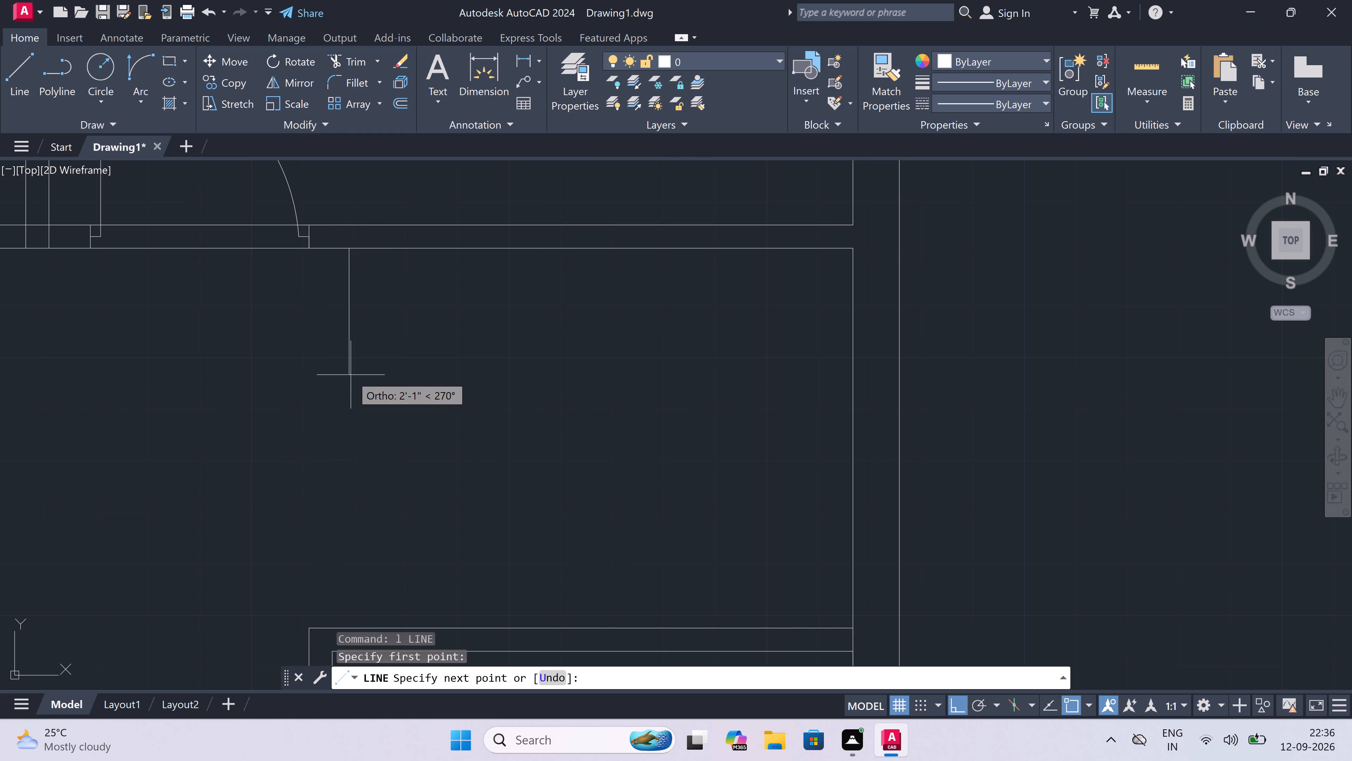
left_click(351, 411)
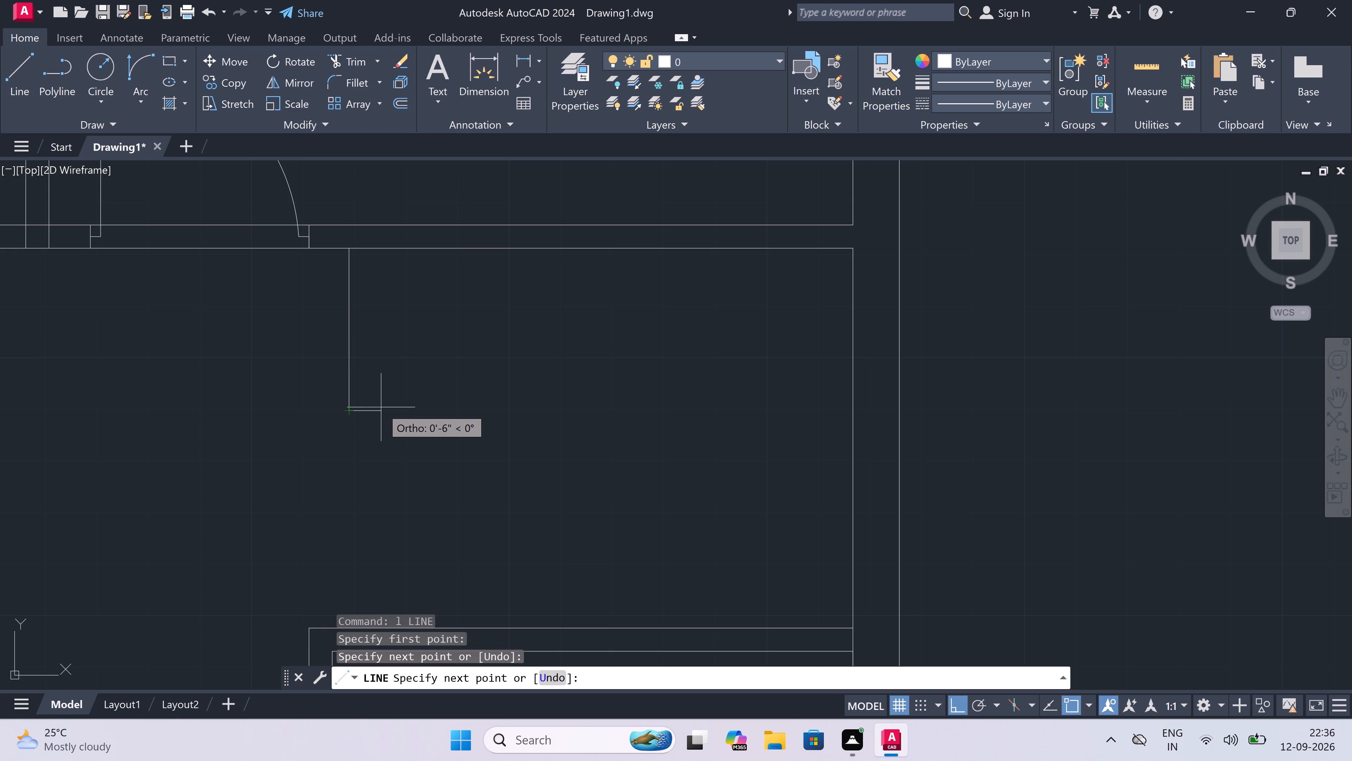
key("4")
type(".5")
type("\"")
key("space")
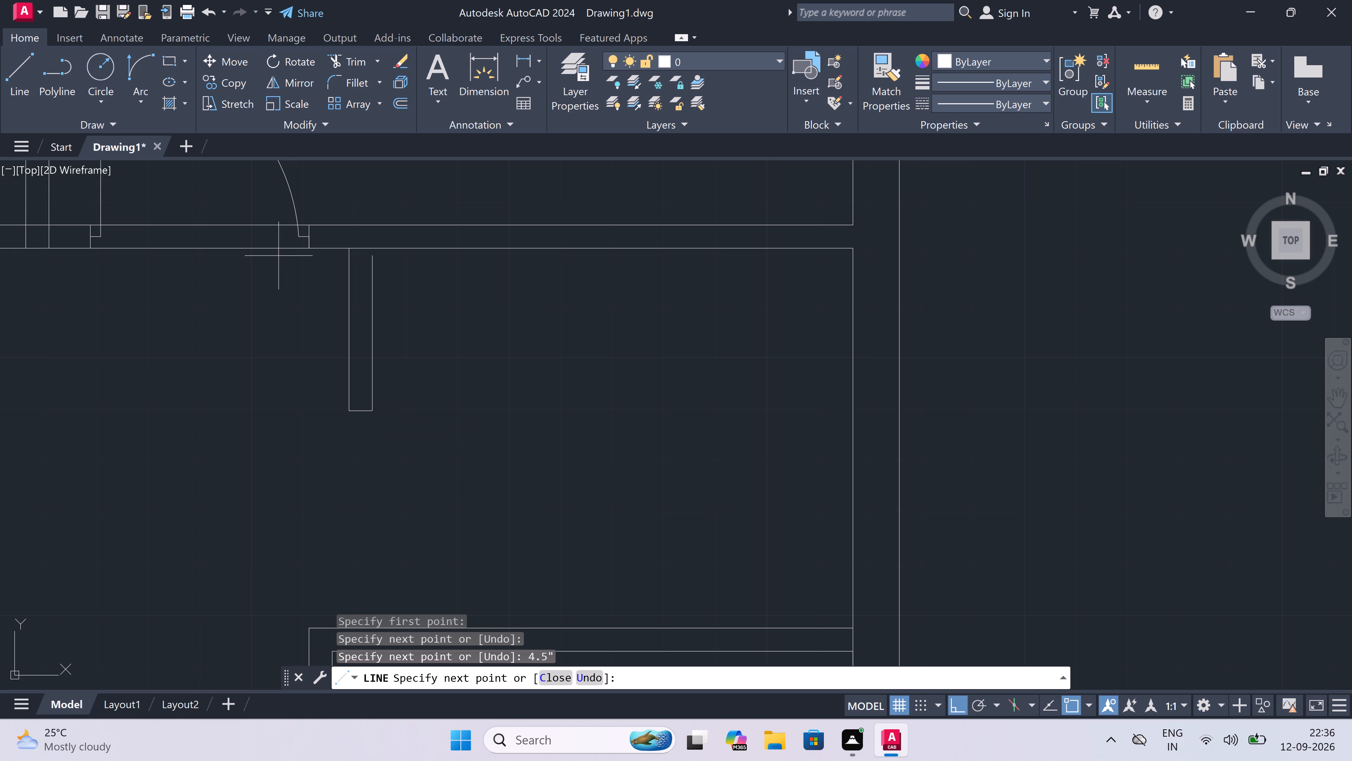
left_click(375, 247)
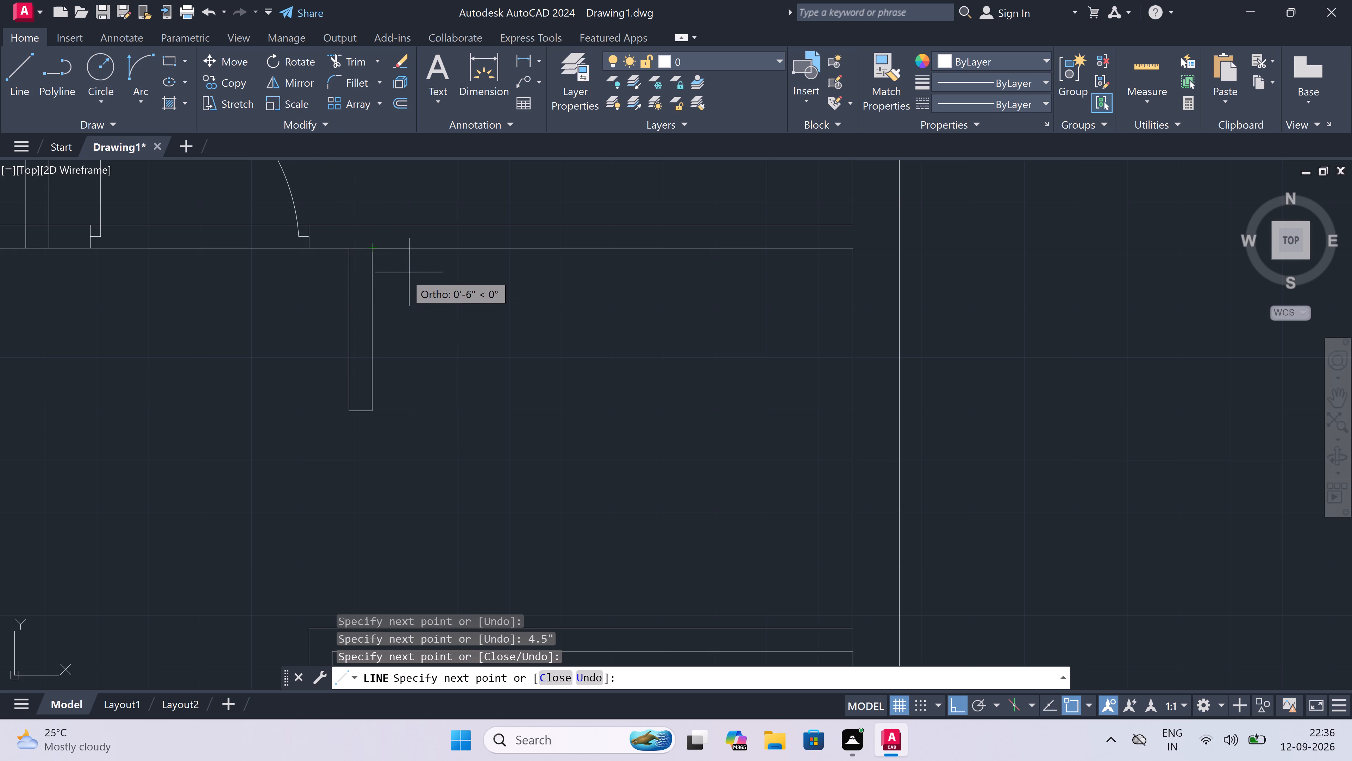
key("Escape")
Continue both side lines of the new wall stub down to the short partition's upper line.
scroll(424, 279, "down", 4)
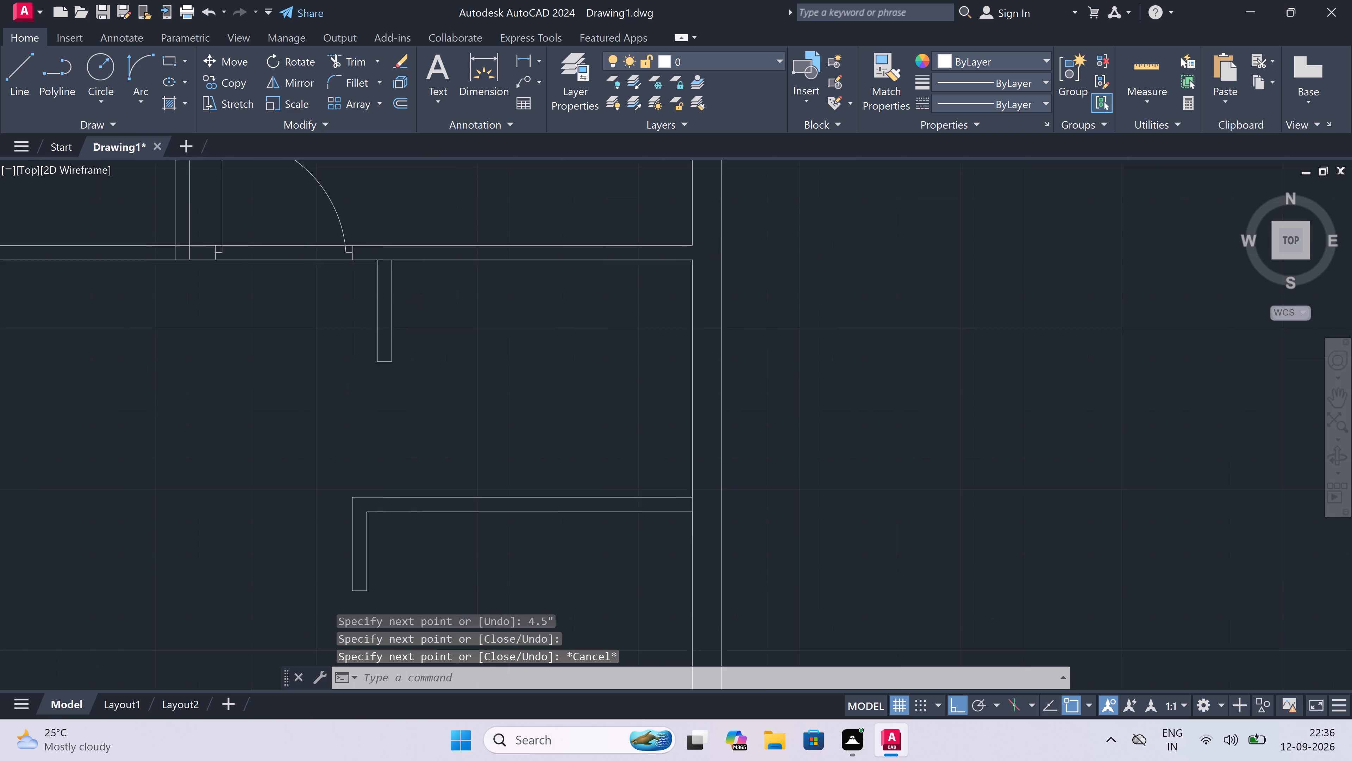
scroll(402, 322, "up", 4)
scroll(405, 321, "down", 2)
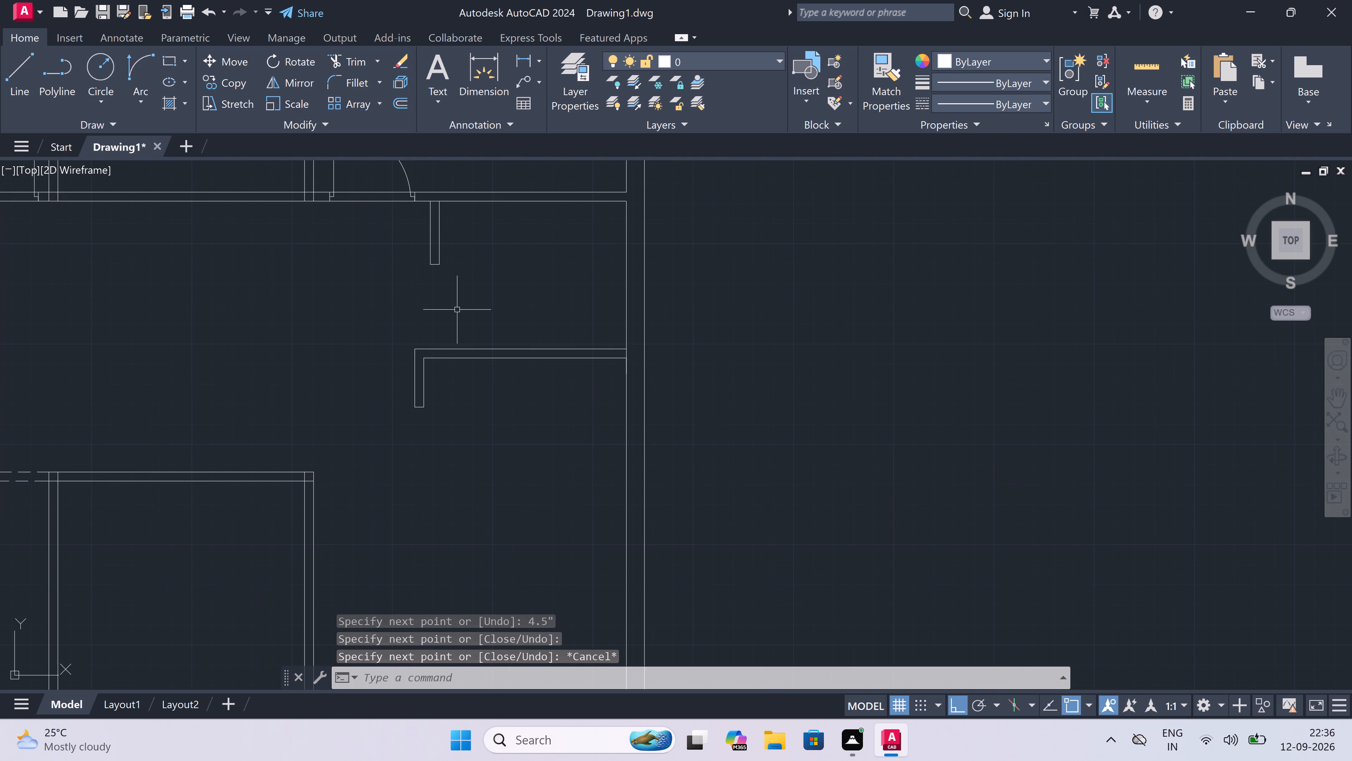
scroll(463, 308, "up", 1)
scroll(463, 308, "down", 2)
scroll(463, 277, "up", 2)
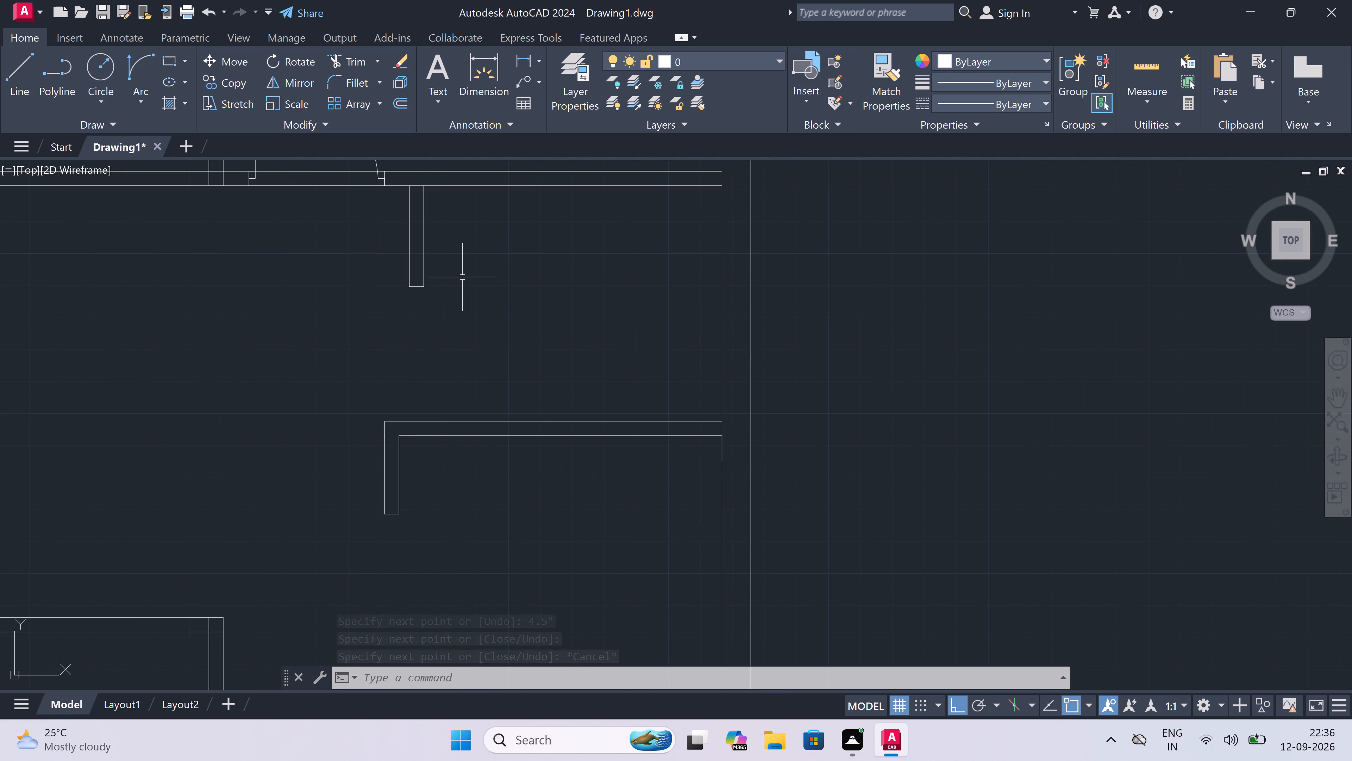
type("l")
key("space")
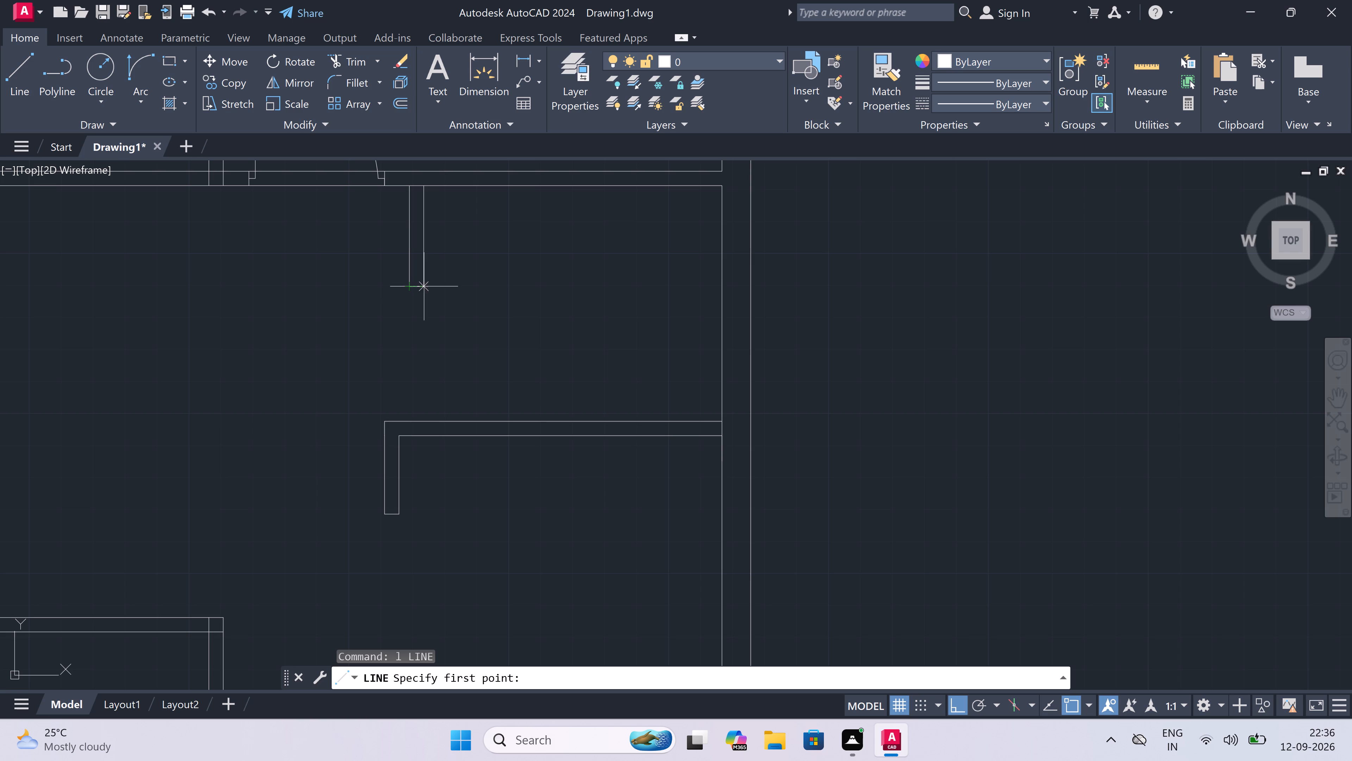
left_click_drag(428, 281, 428, 286)
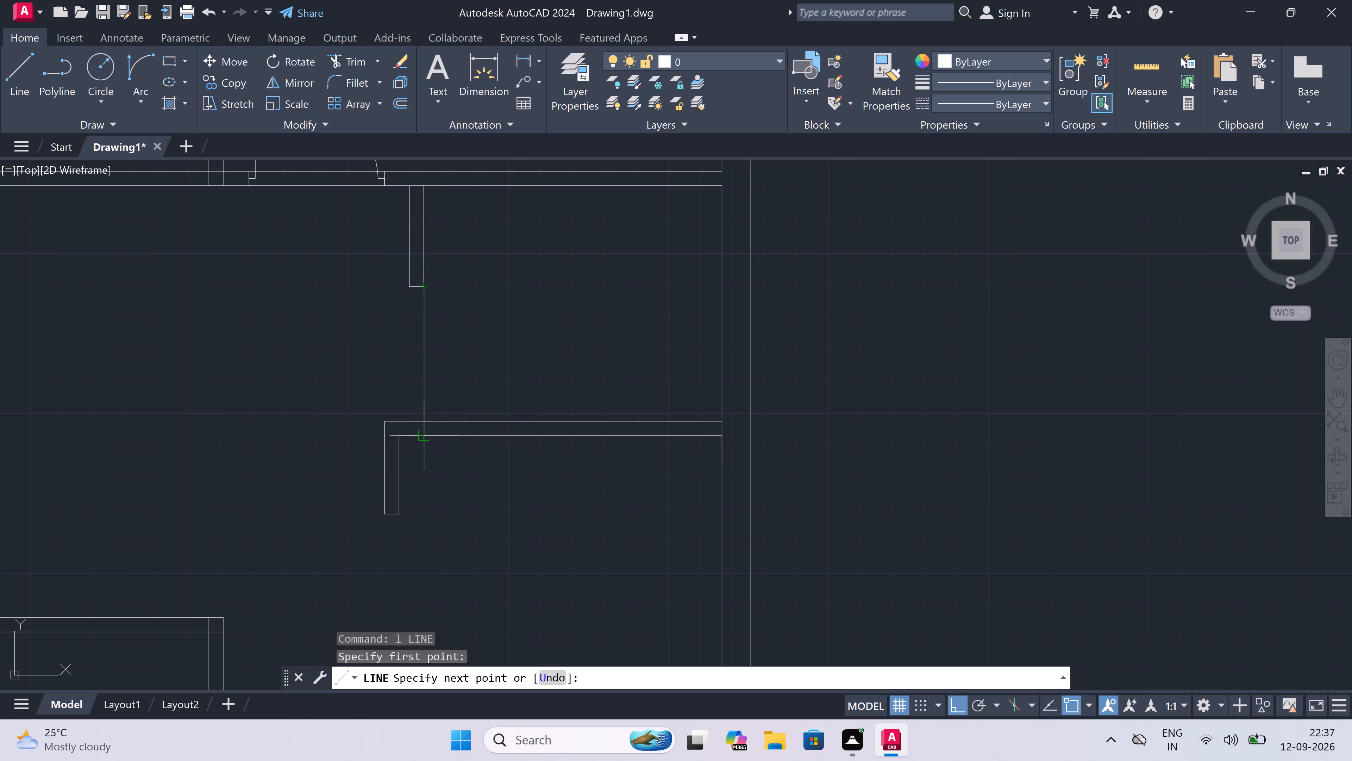
scroll(426, 423, "up", 1)
left_click(426, 417)
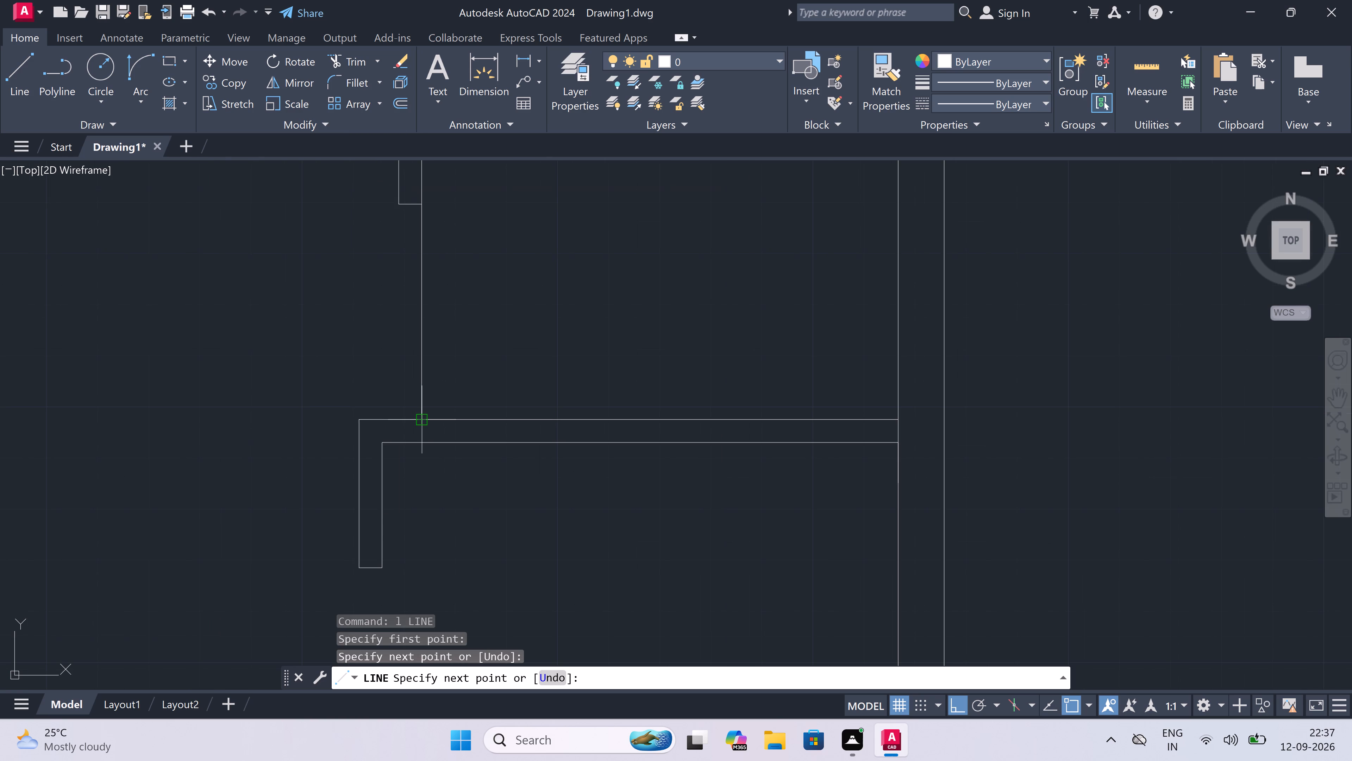
key("Escape")
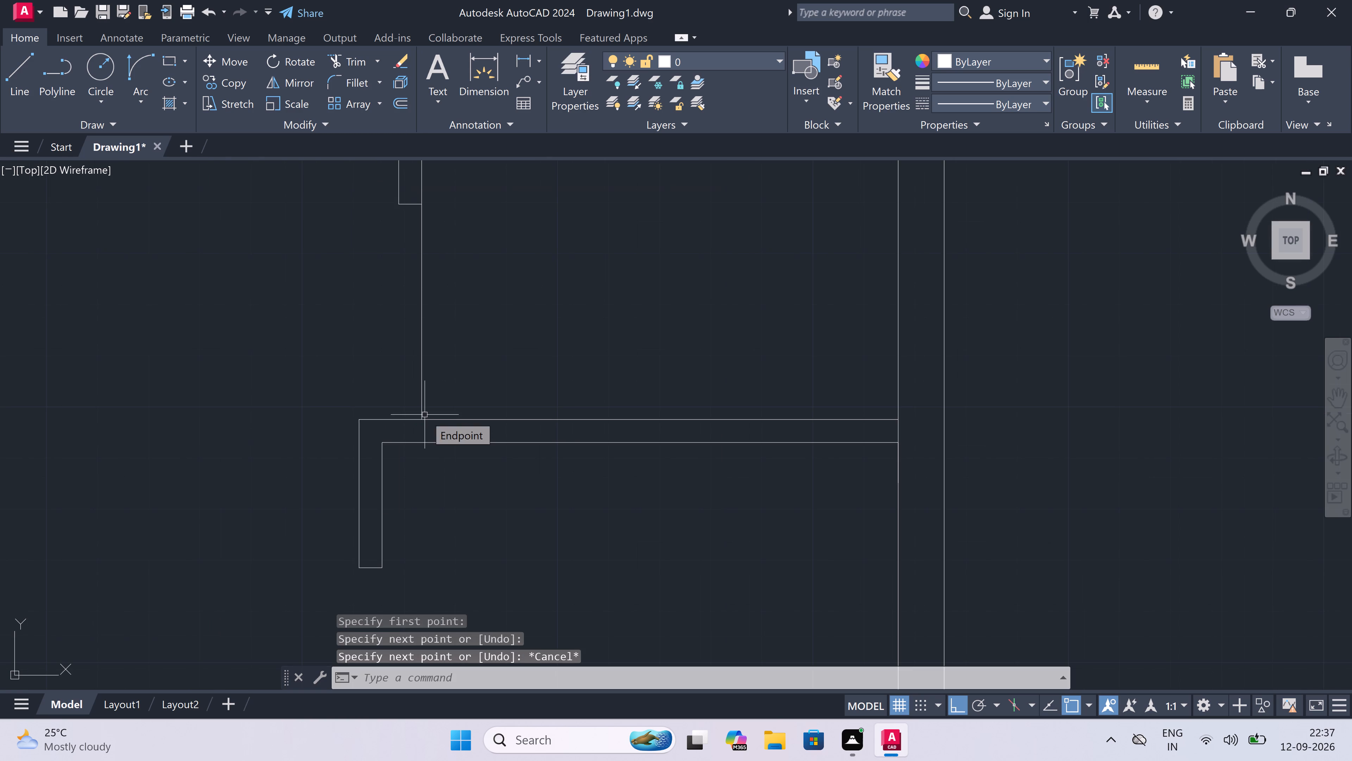
key("space")
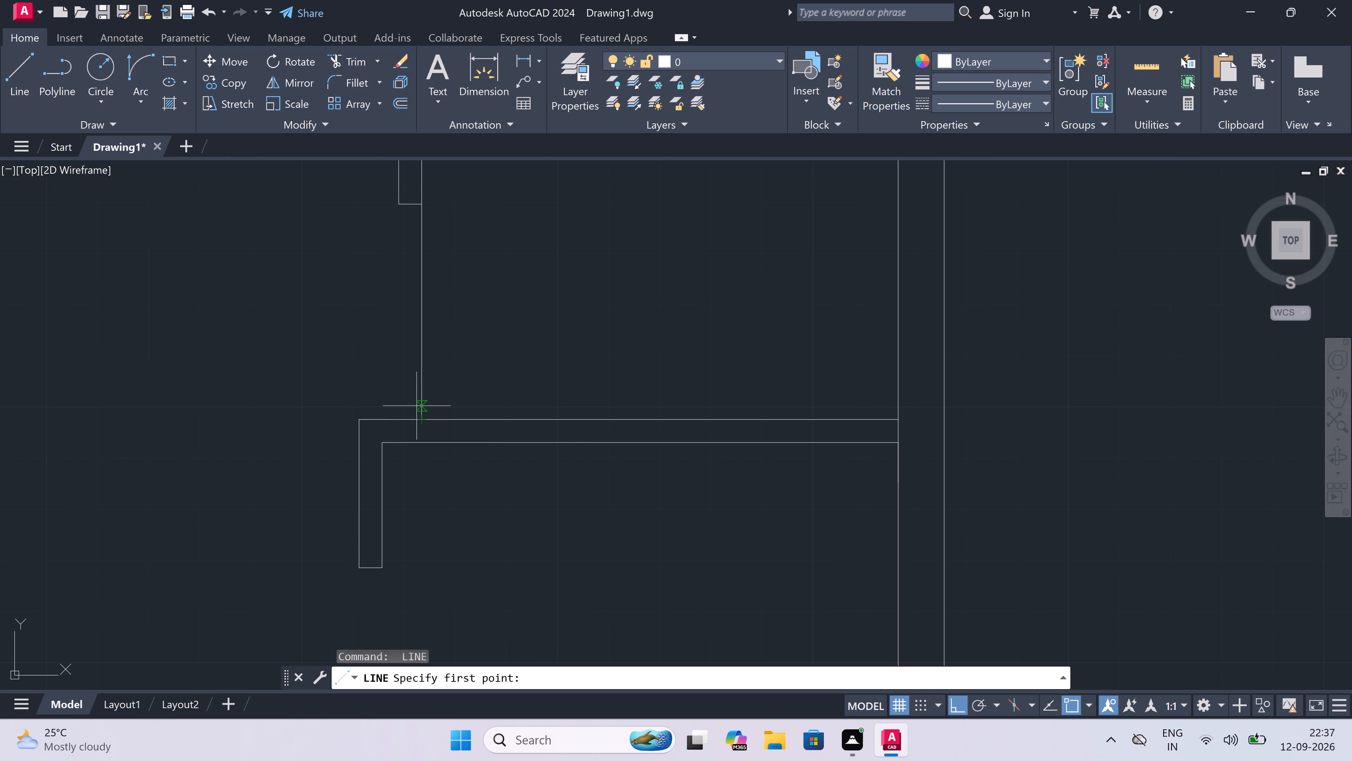
left_click_drag(397, 205, 397, 210)
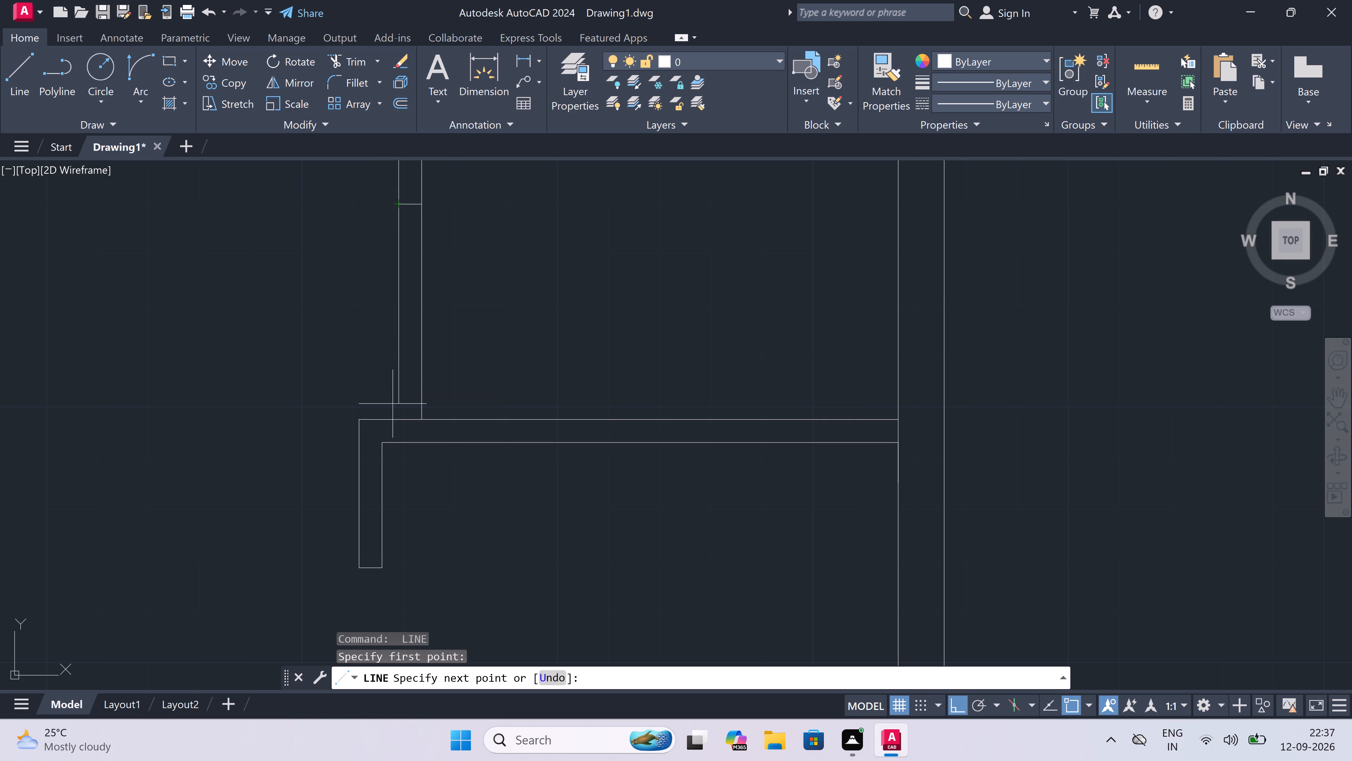
left_click(396, 419)
key("Escape")
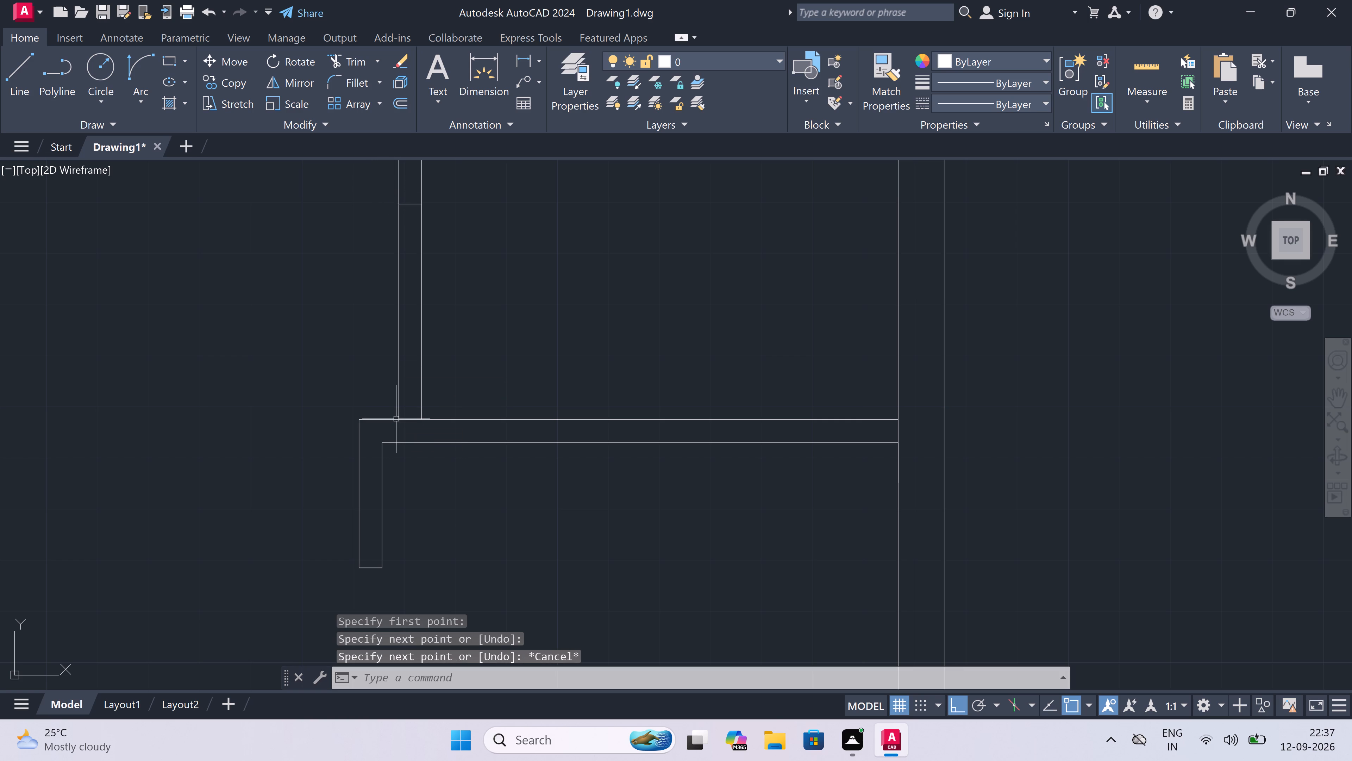
Trim away the old return wall, its end line and the short partition's upper corner left of the new vertical wall.
type("tr")
key("space")
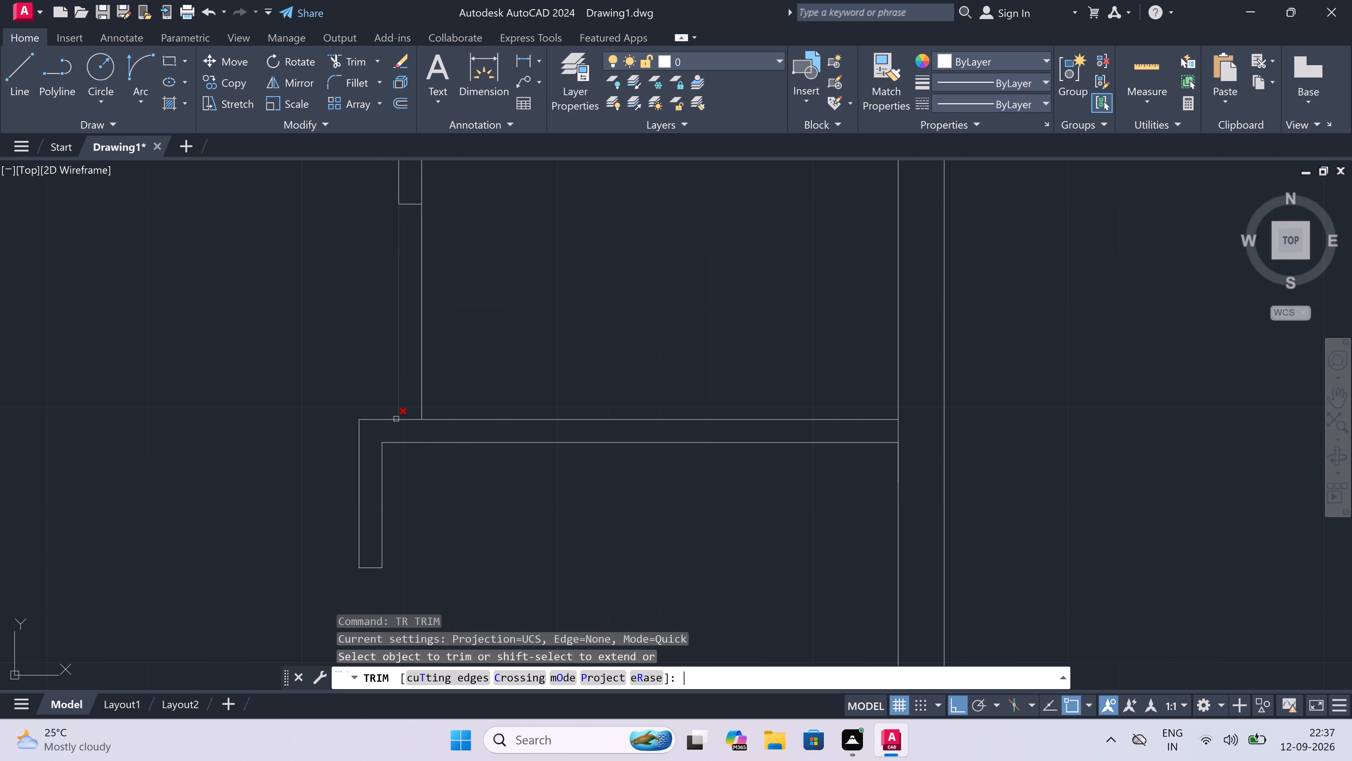
left_click_drag(394, 465, 383, 466)
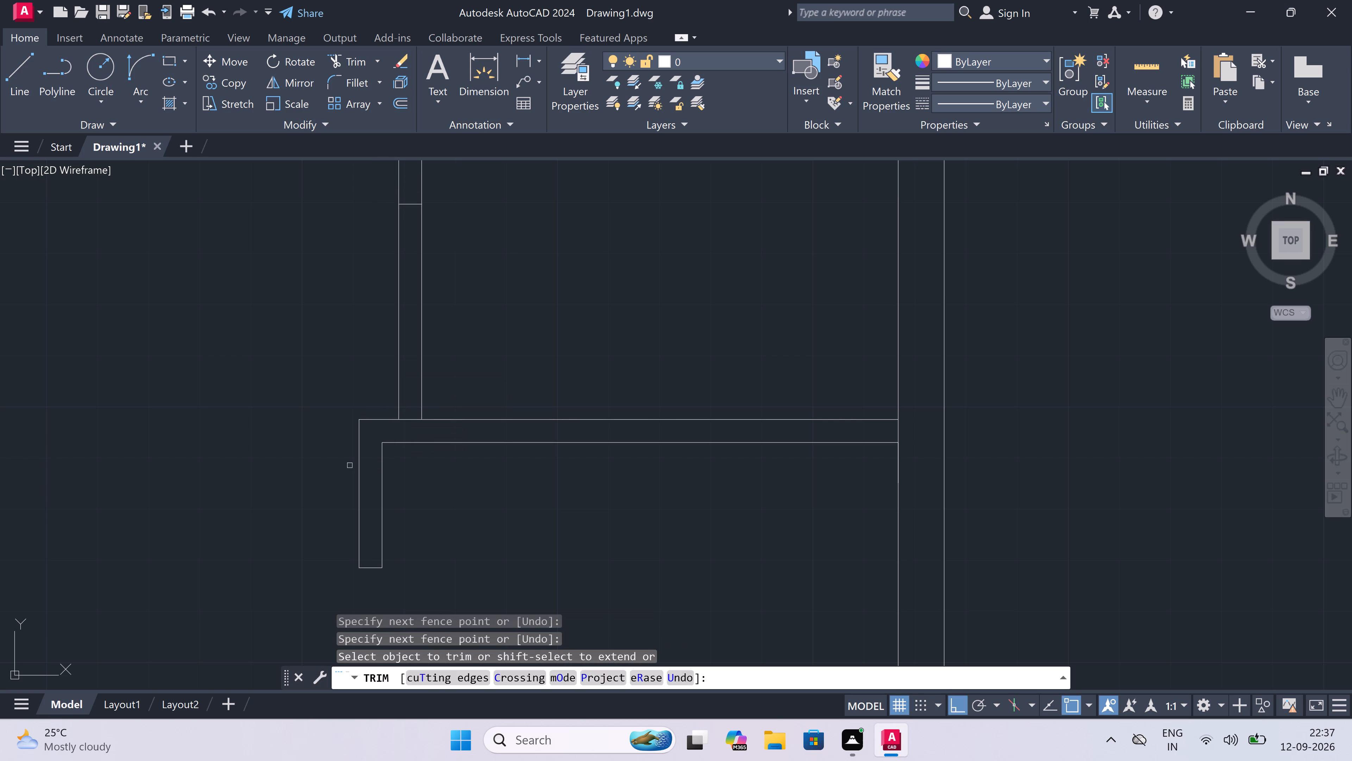
left_click(350, 465)
left_click(401, 469)
left_click_drag(373, 588, 370, 581)
left_click(365, 547)
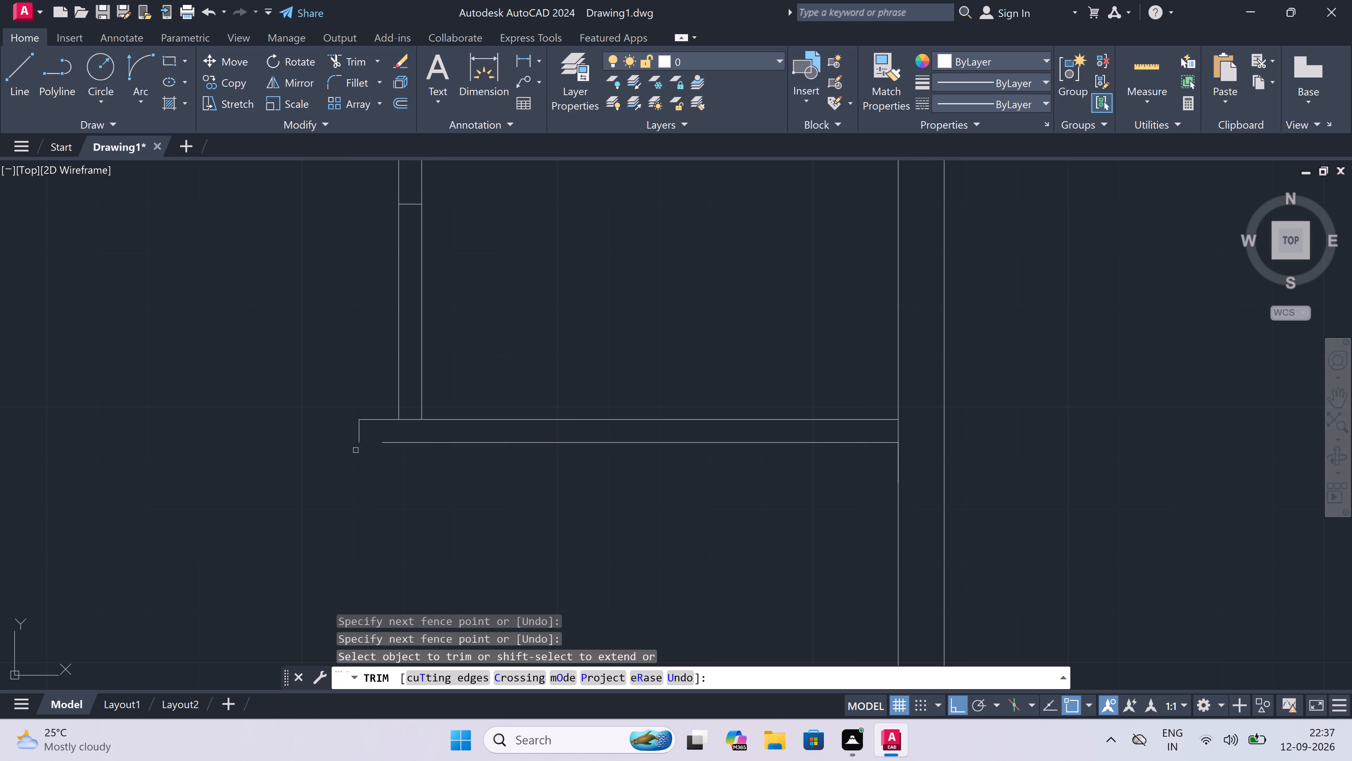
left_click(355, 433)
left_click(366, 416)
key("Escape")
Draw a 4.5" wide return wall about 2'-3" long downward from the corner where the new vertical wall meets the short partition.
type("l")
key("space")
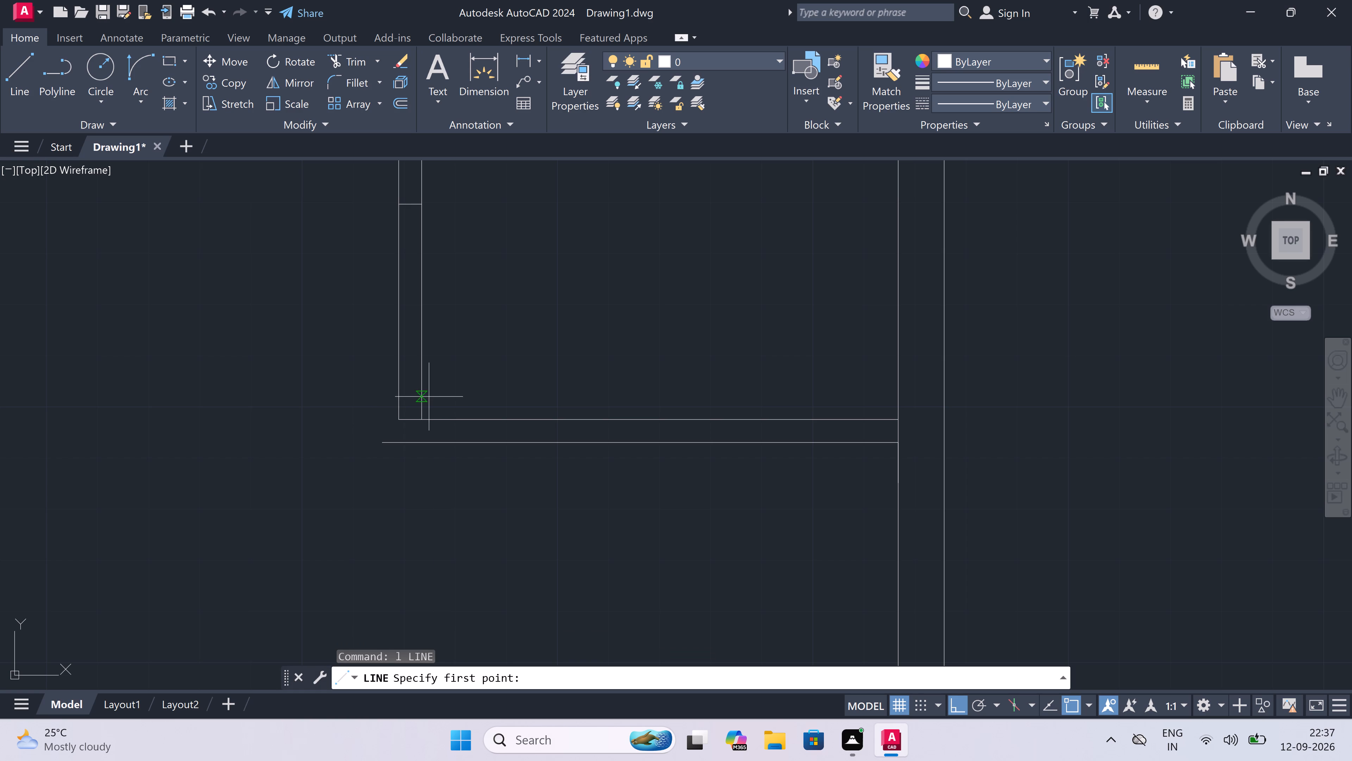
left_click_drag(396, 423, 397, 428)
scroll(392, 489, "down", 3)
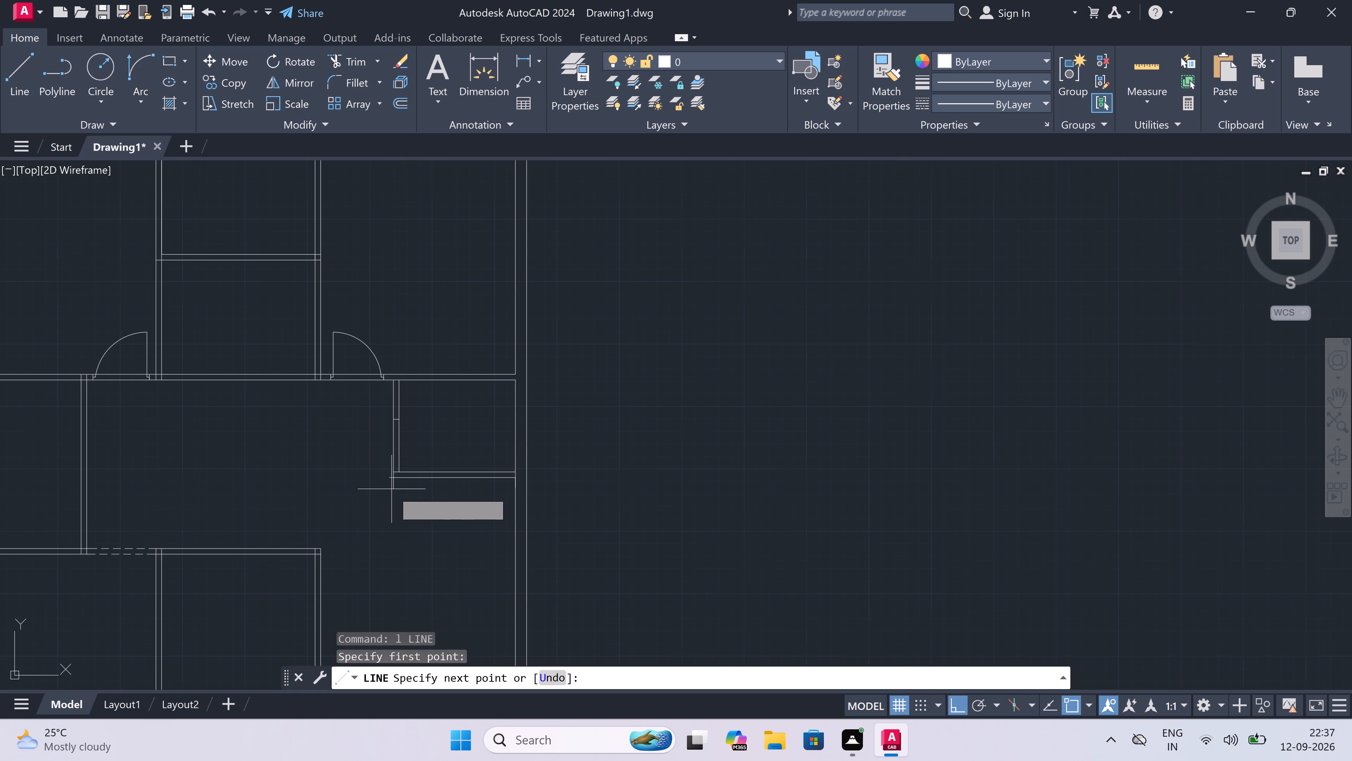
scroll(377, 522, "up", 3)
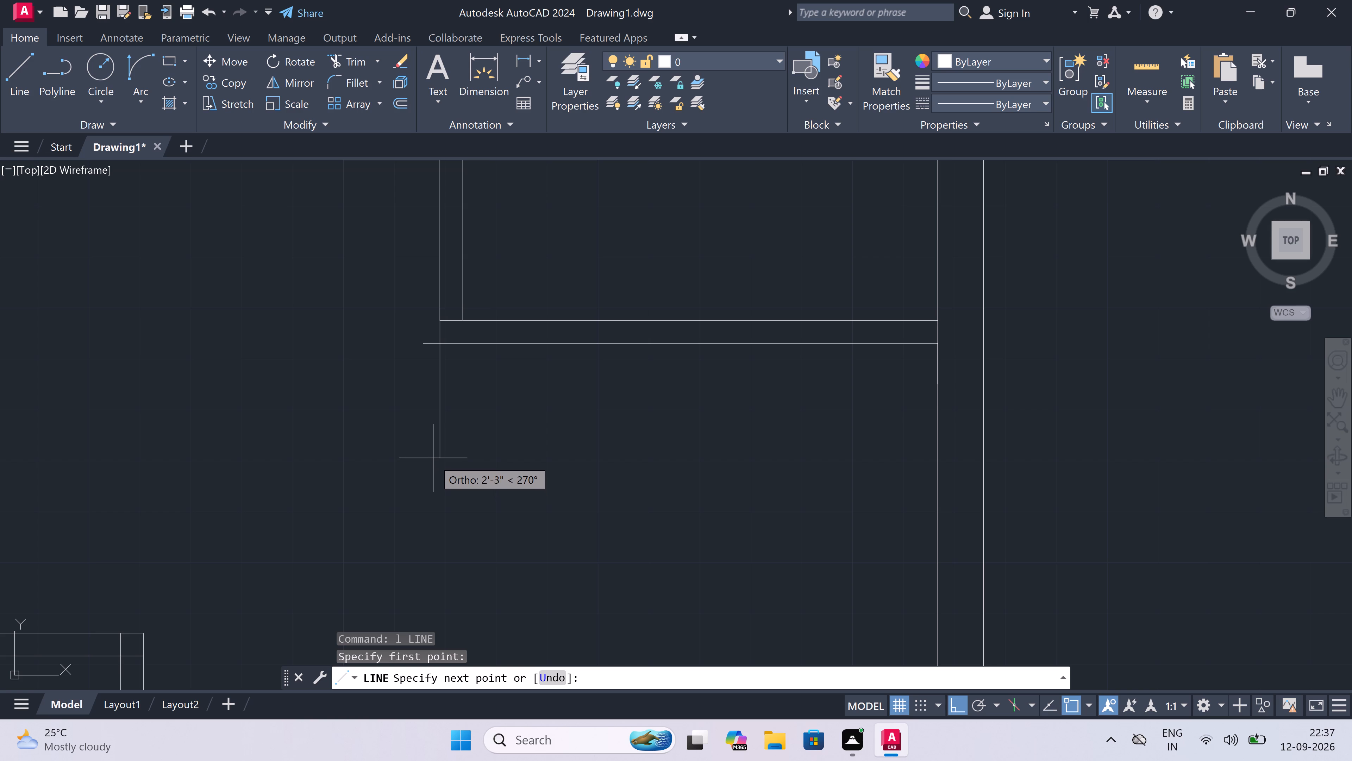
left_click(434, 459)
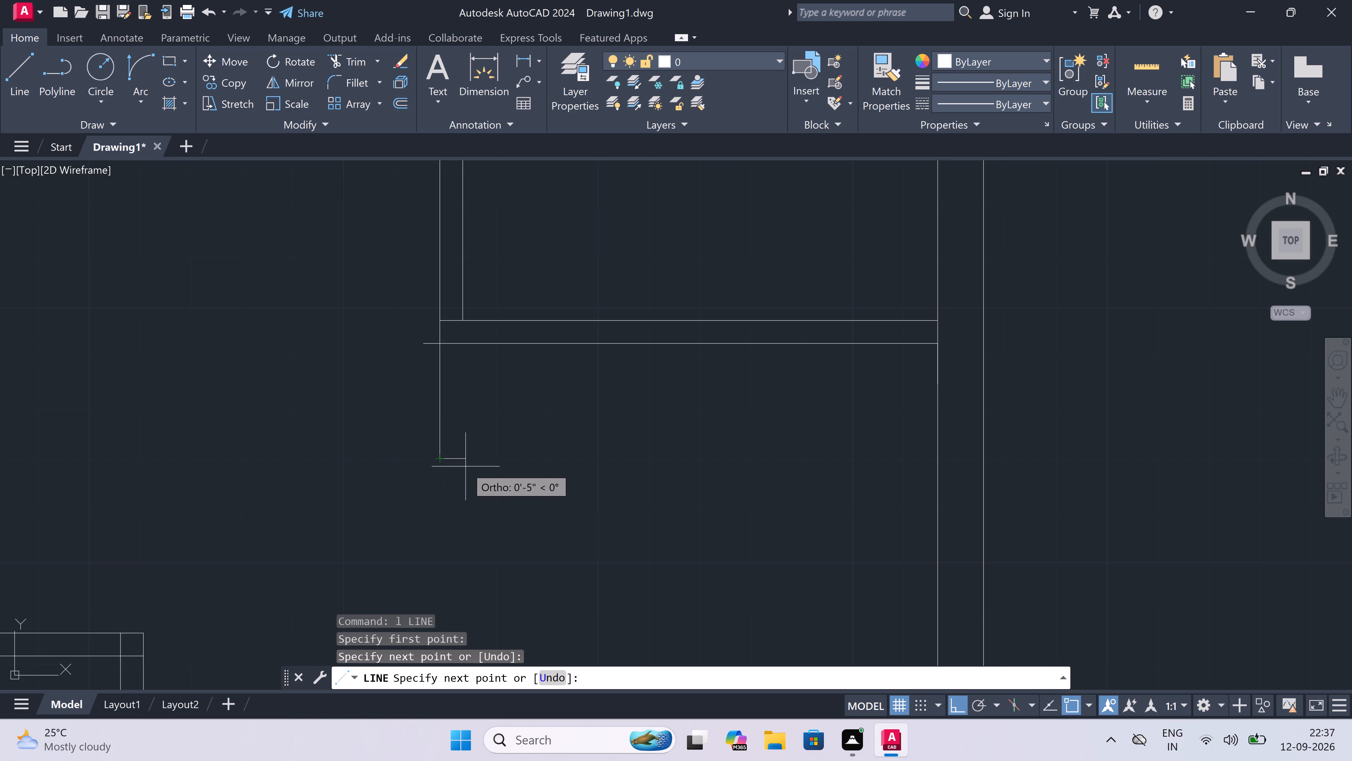
key("4")
type(".5")
type("\"")
key("space")
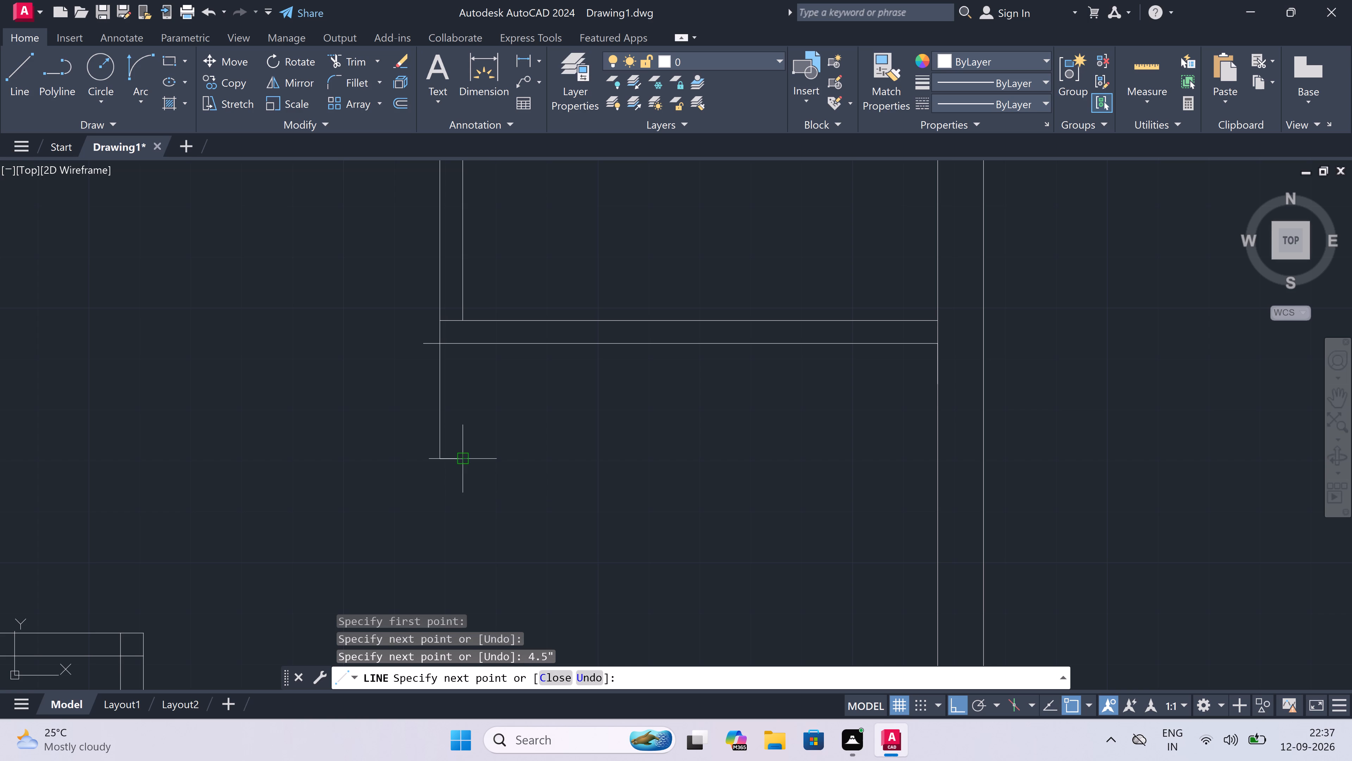
left_click(458, 341)
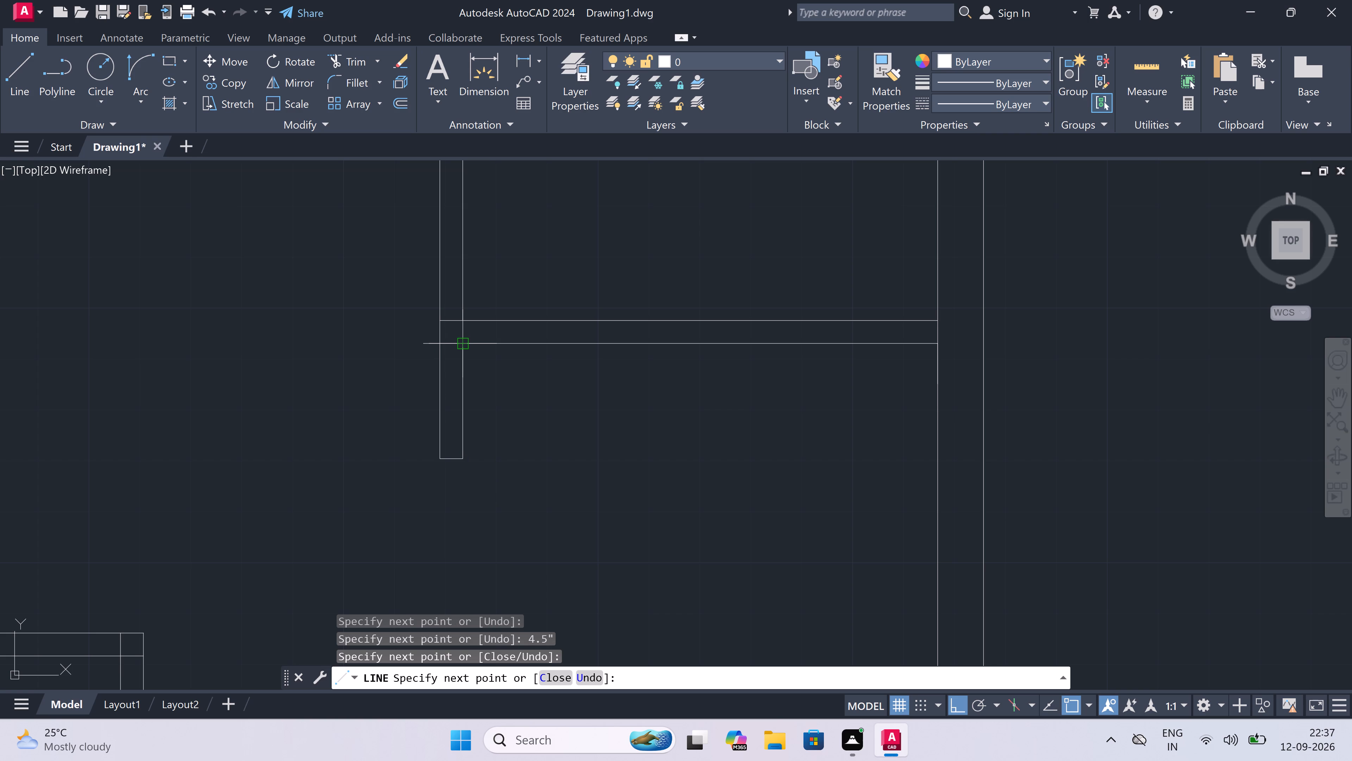
key("Escape")
Trim the overlapping lines at the junction of the short partition with the new vertical wall and the return wall below it.
type("tr")
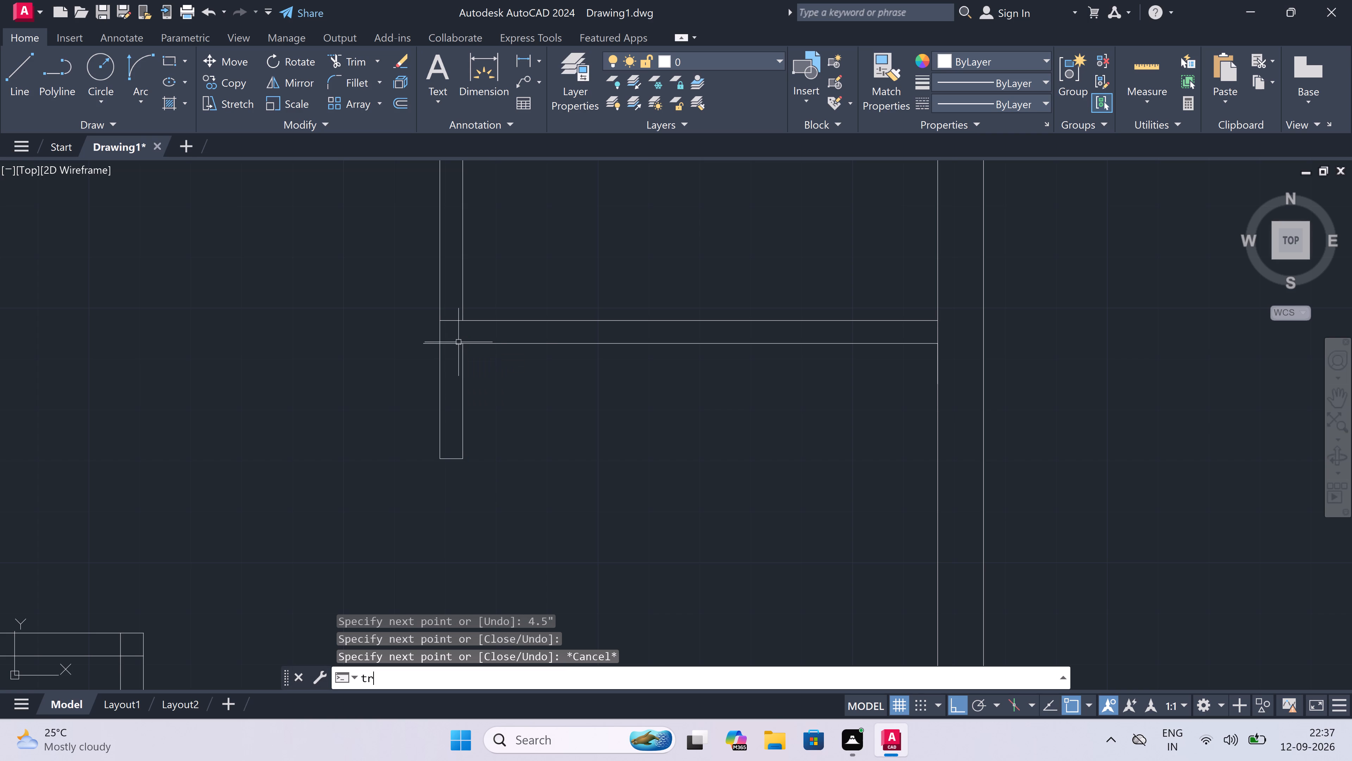
key("space")
scroll(437, 346, "up", 2)
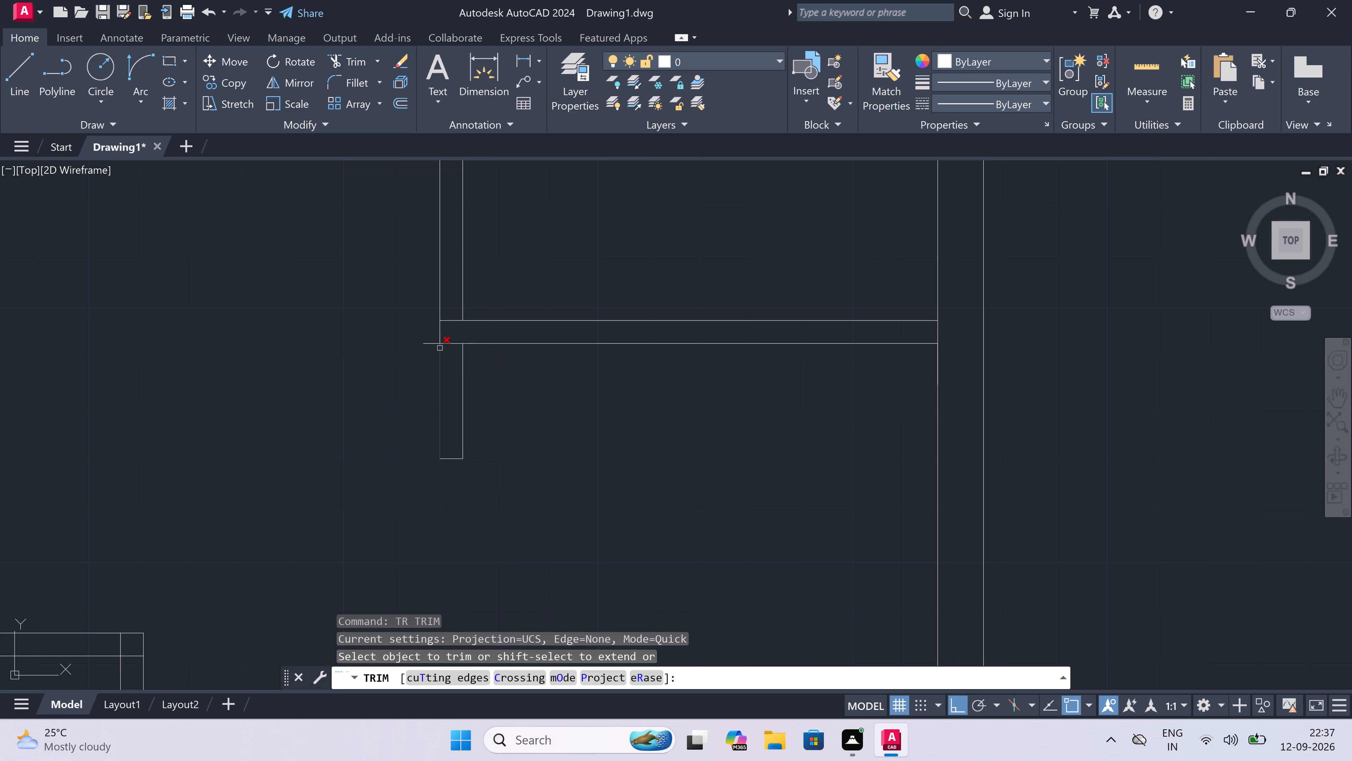
left_click(415, 345)
left_click(415, 305)
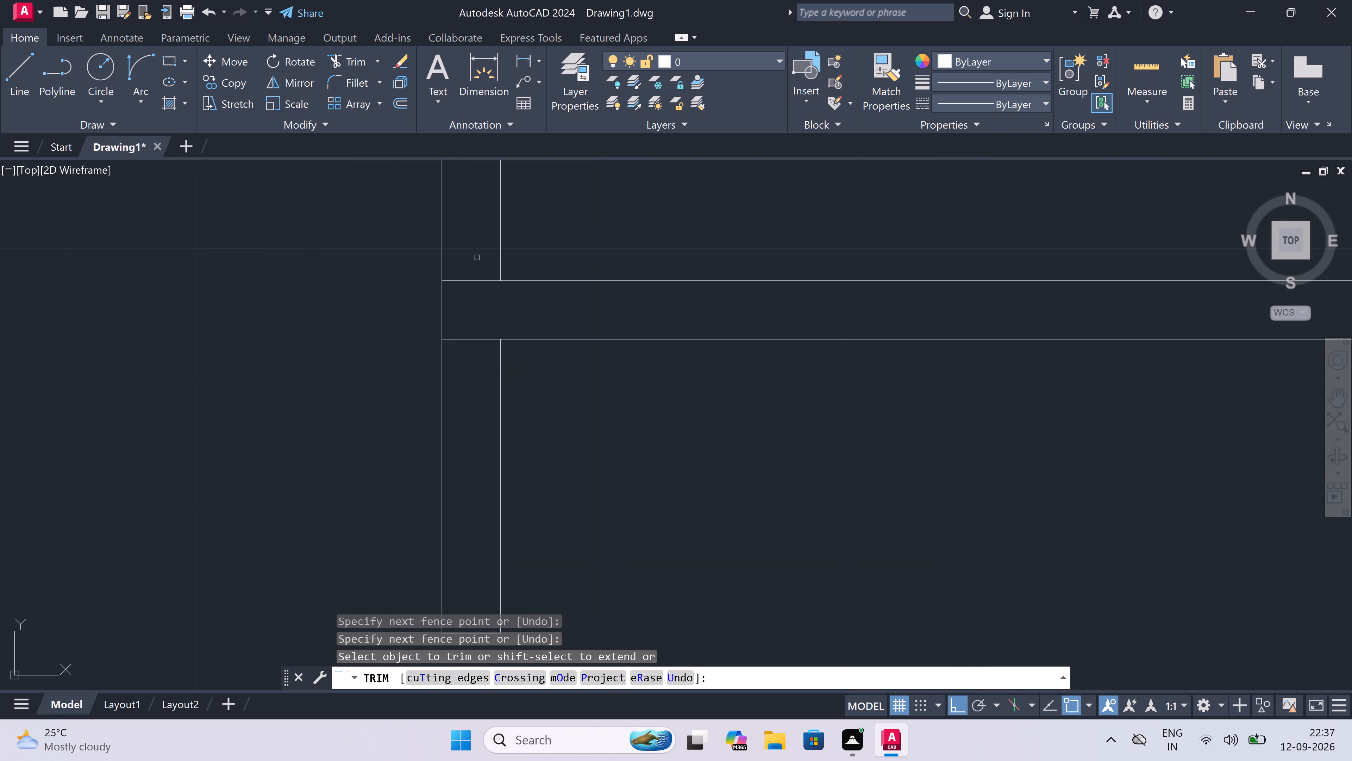
left_click_drag(477, 258, 478, 317)
left_click(482, 424)
left_click(467, 294)
scroll(467, 296, "down", 6)
scroll(467, 269, "up", 4)
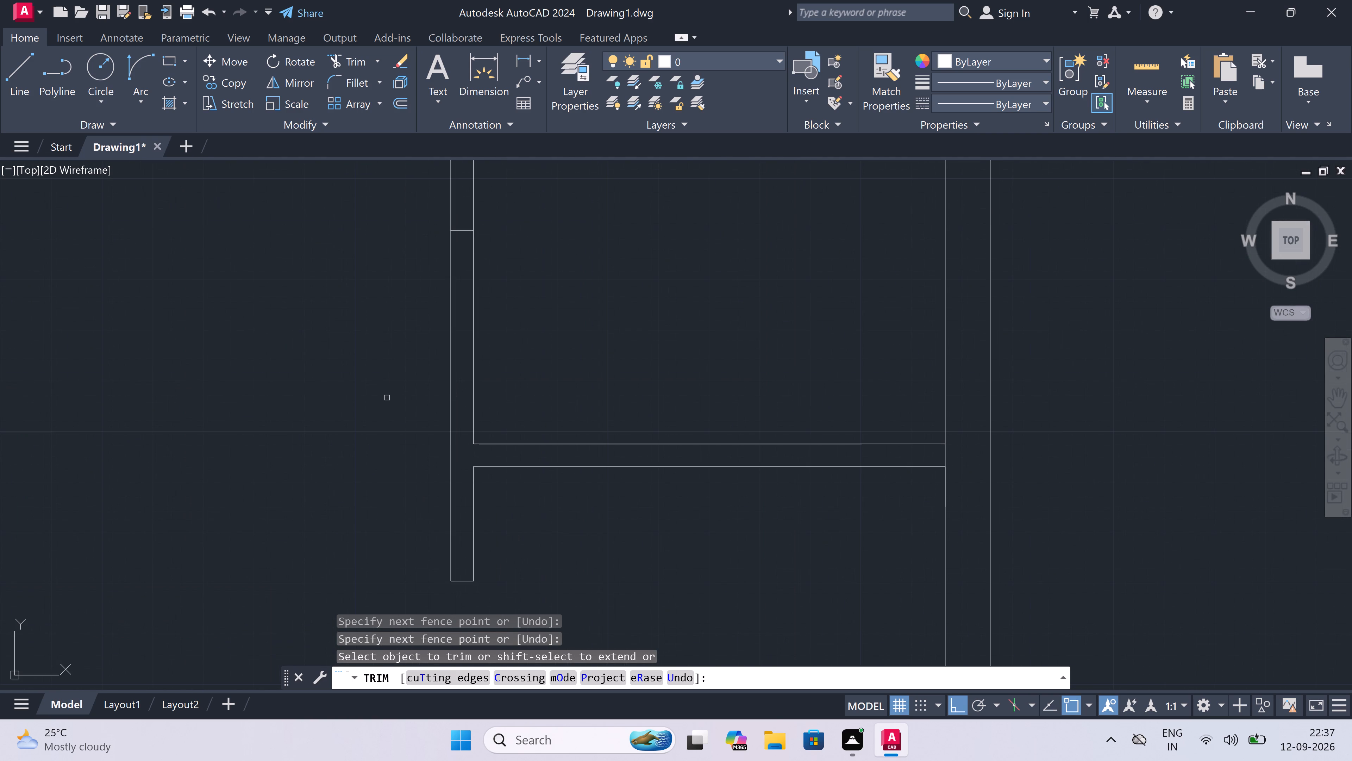
key("Escape")
Draw a jamb line across the vertical wall just above the short partition, with a 2" stop up from its midpoint and a 2' door leaf rightward.
type("l")
key("space")
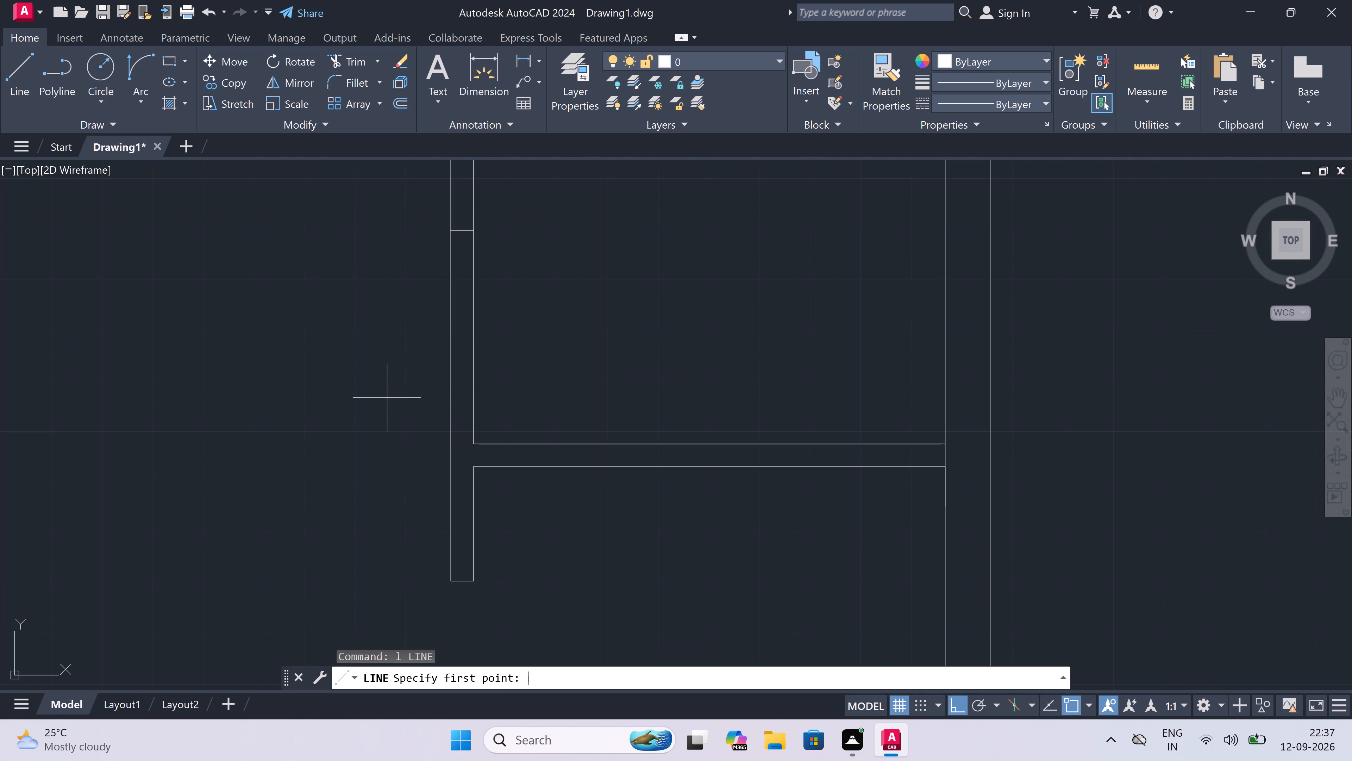
scroll(472, 420, "up", 1)
left_click(472, 418)
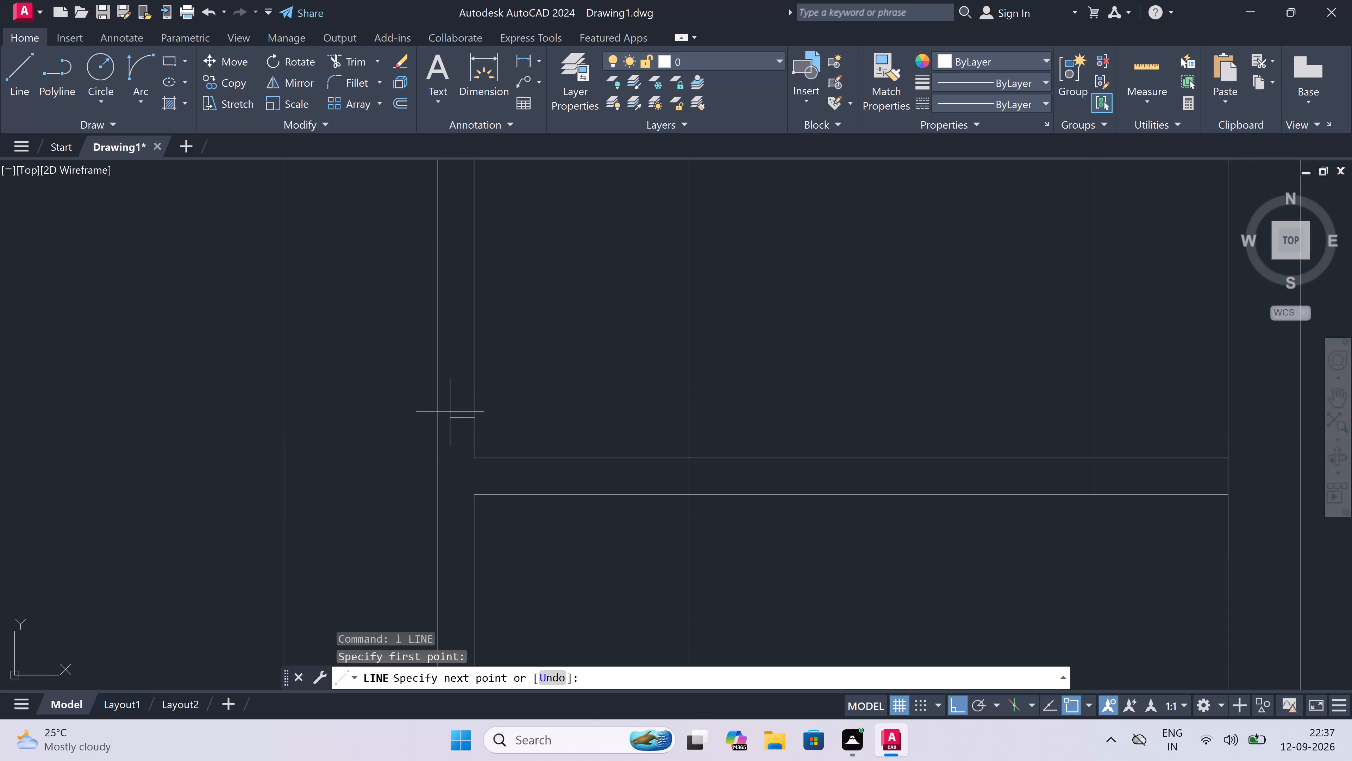
left_click(434, 414)
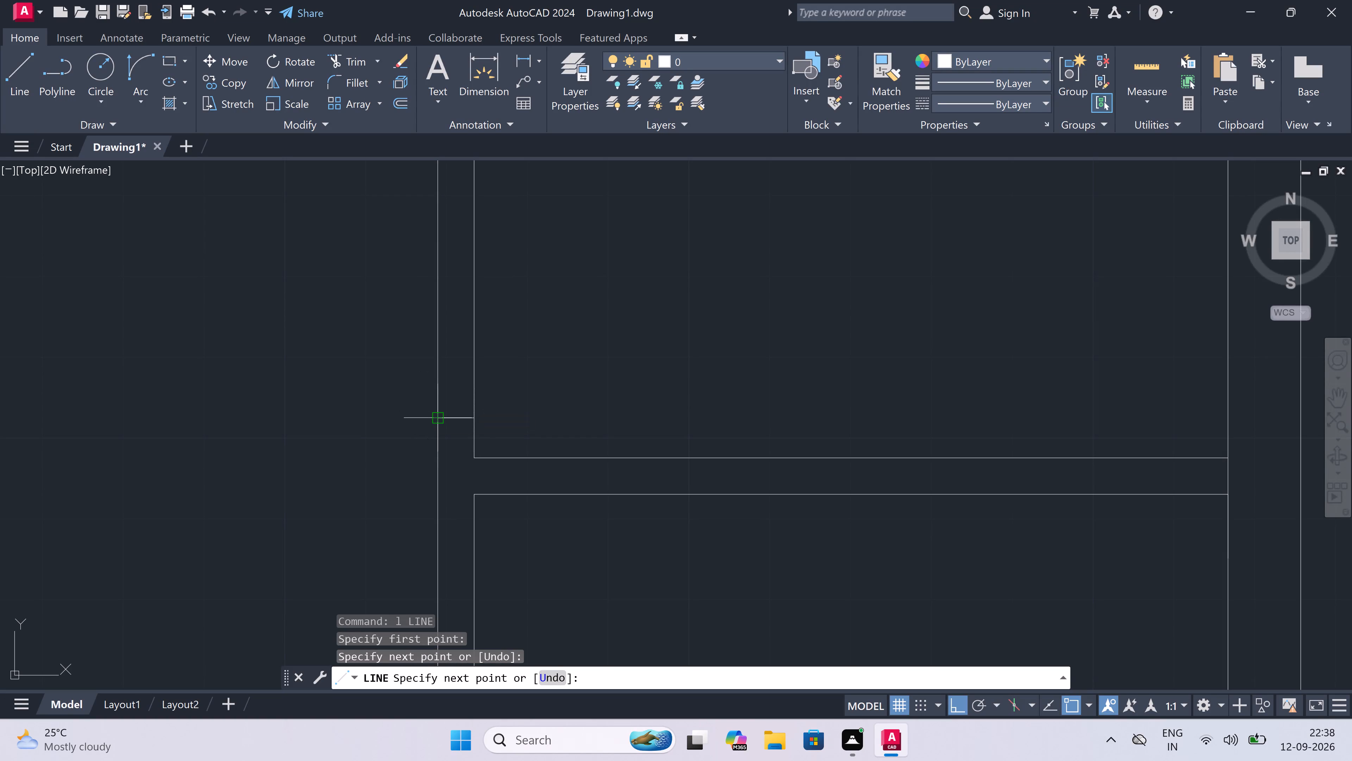
left_click(458, 419)
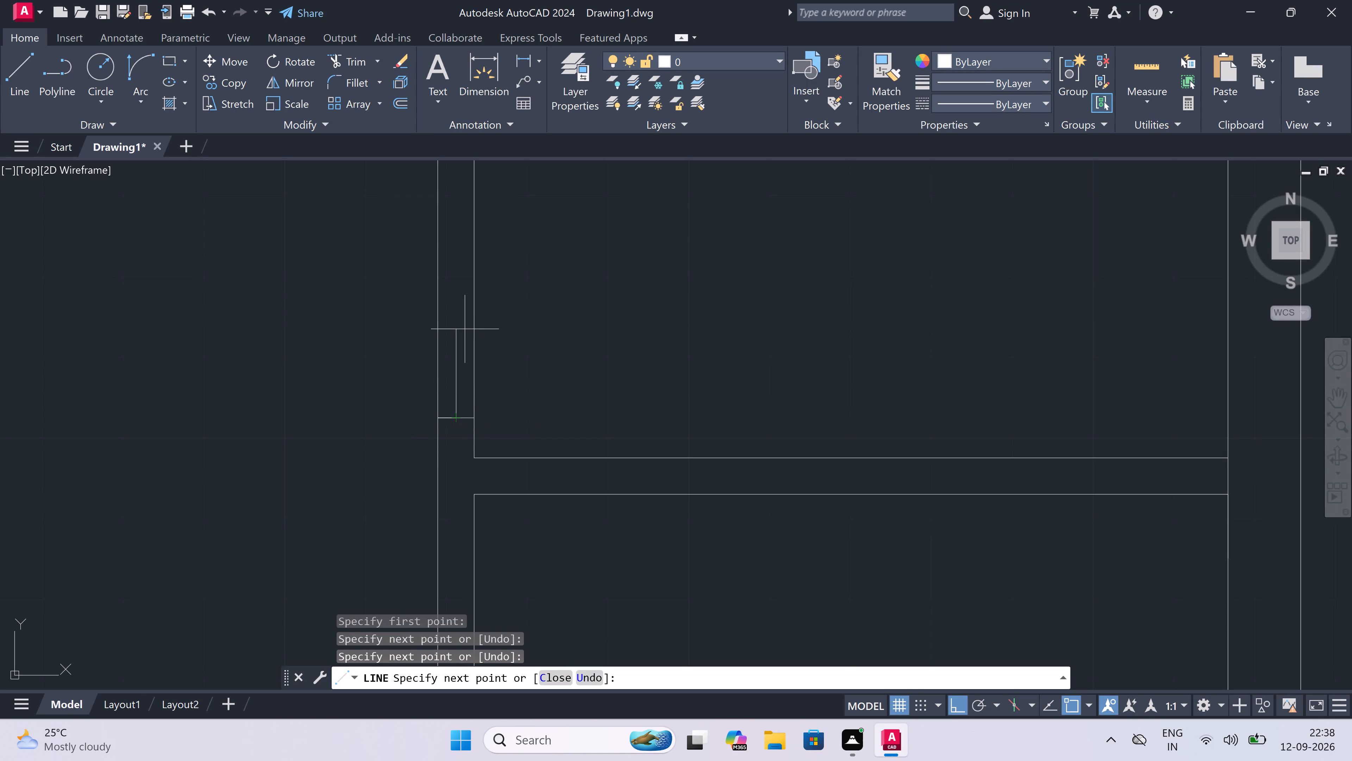
key("2")
type("\"")
key("space")
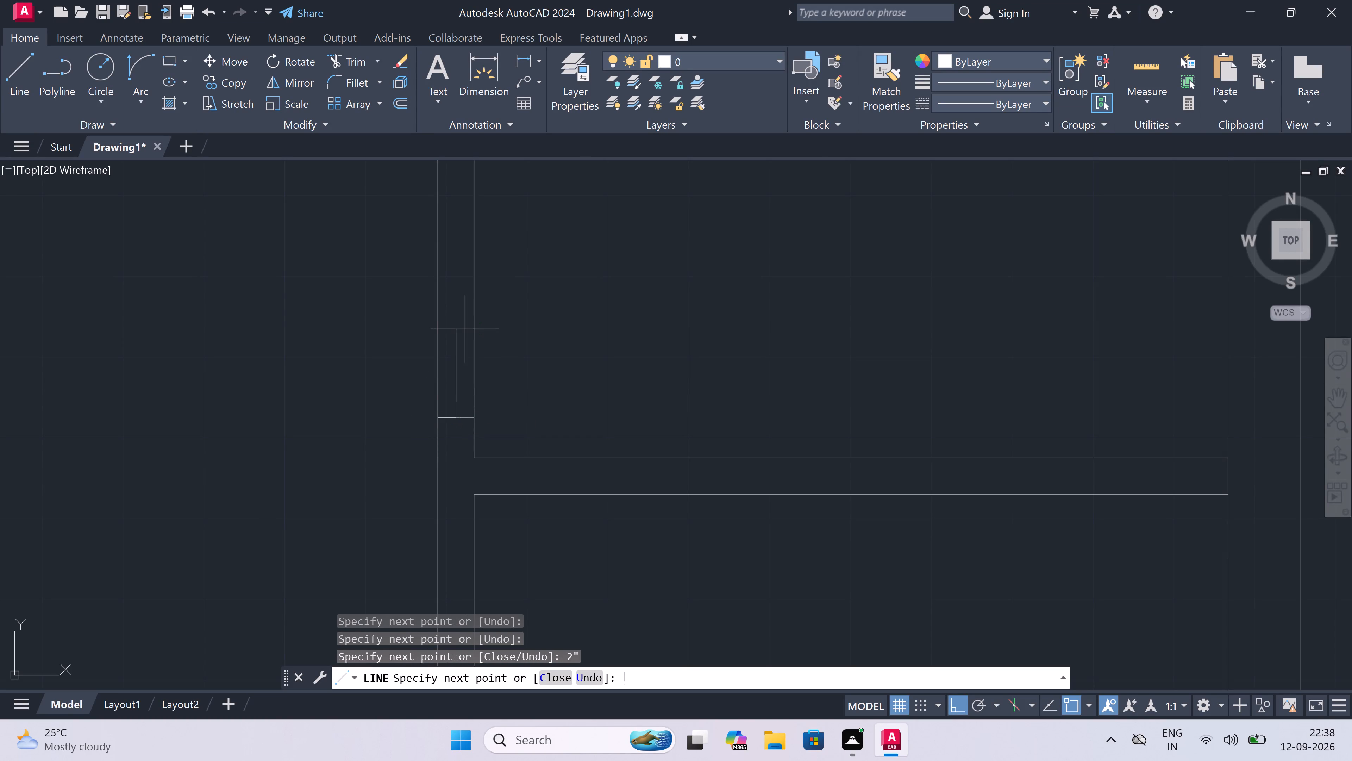
type("2'")
key("space")
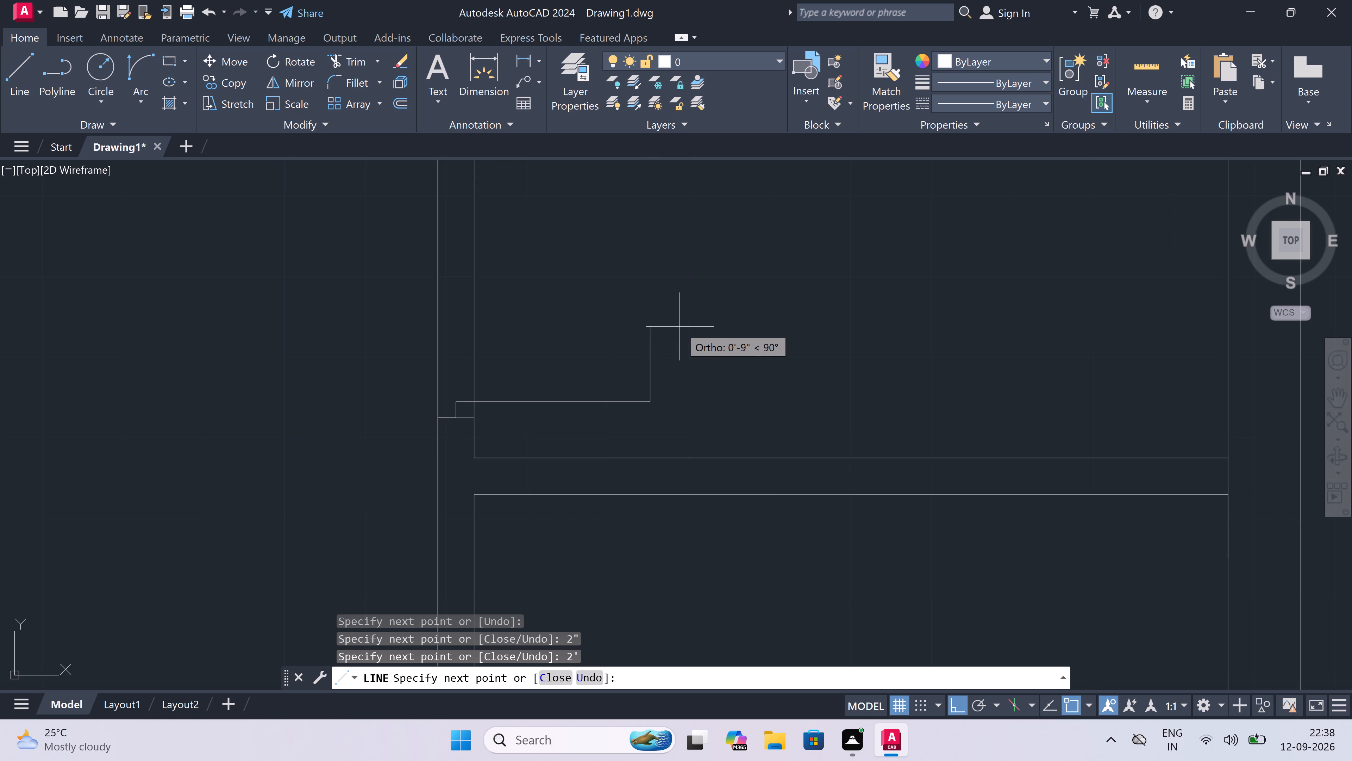
scroll(680, 327, "down", 1)
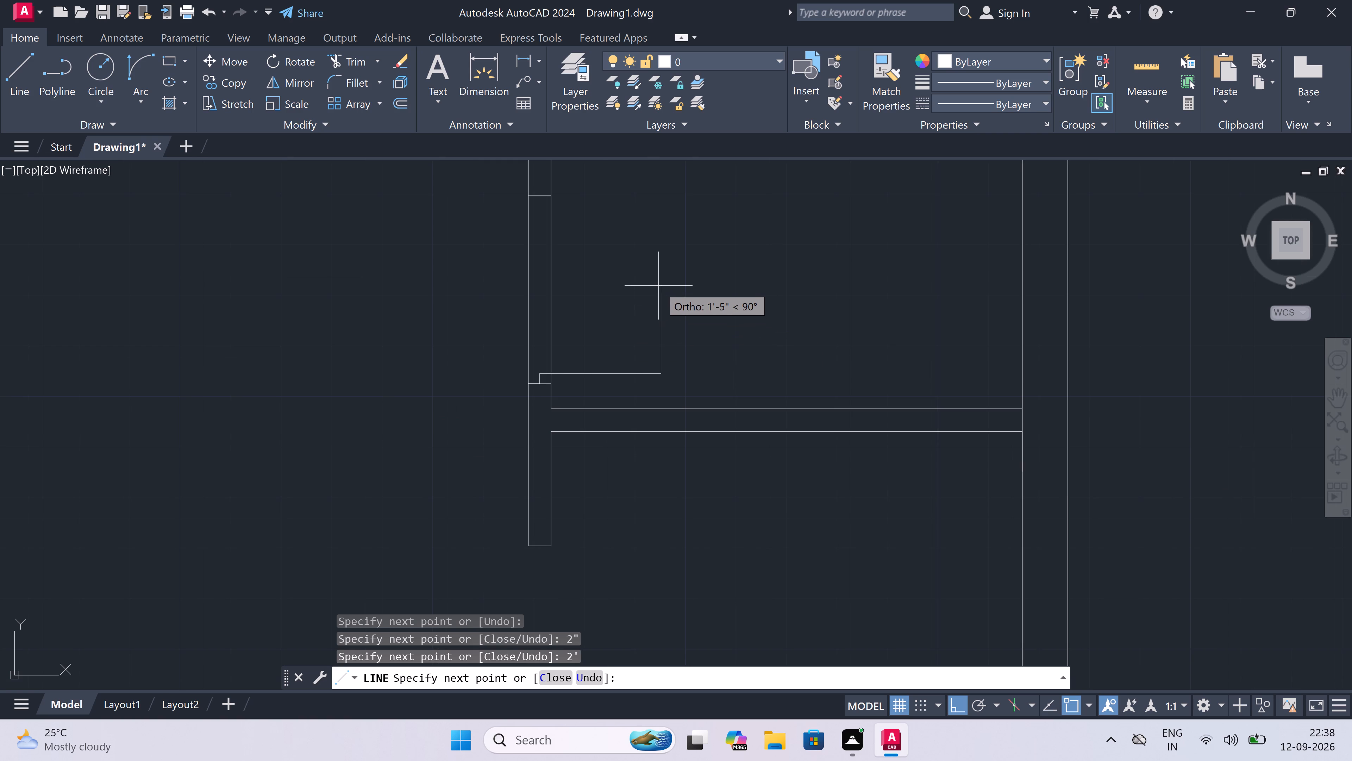
key("Escape")
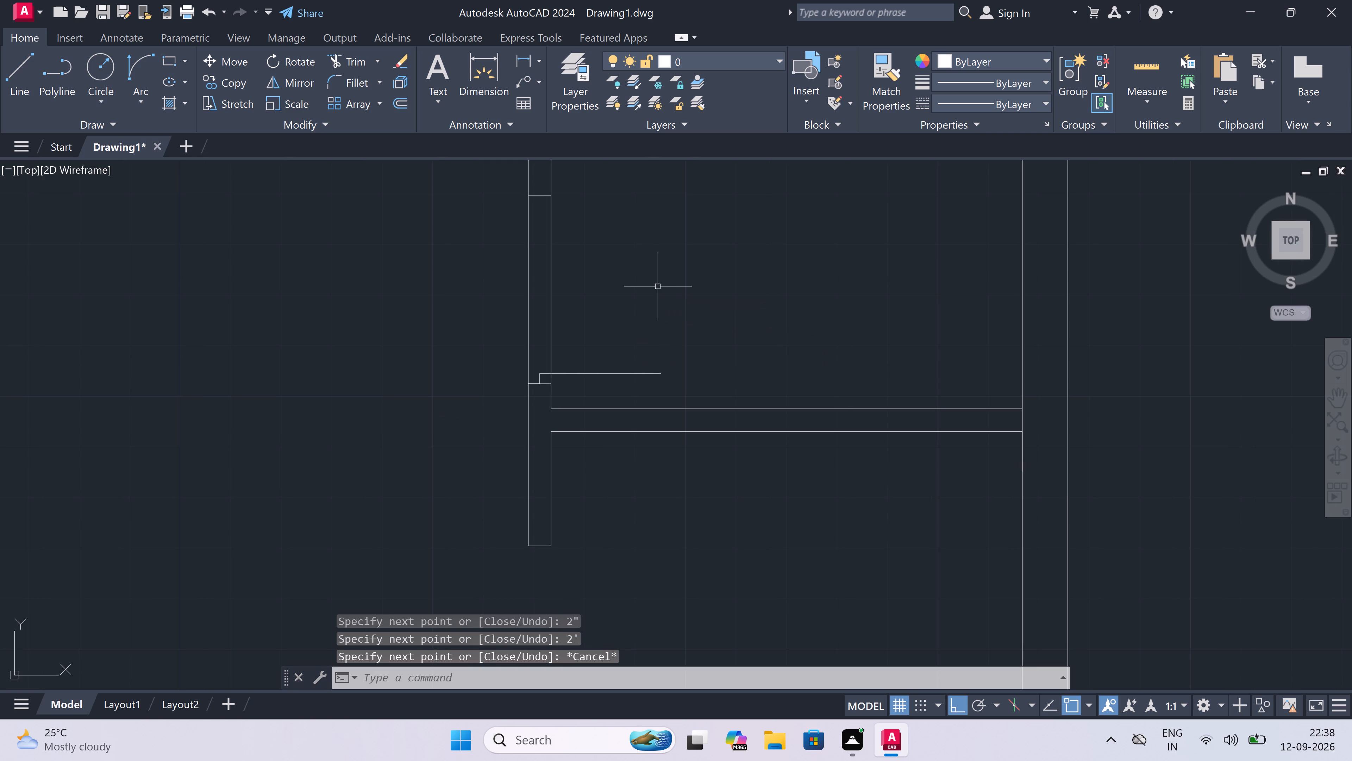
Draw the door's upper jamb line across the vertical wall below the old stub end, with a 2" stop down from its midpoint.
scroll(648, 295, "down", 2)
scroll(593, 234, "up", 2)
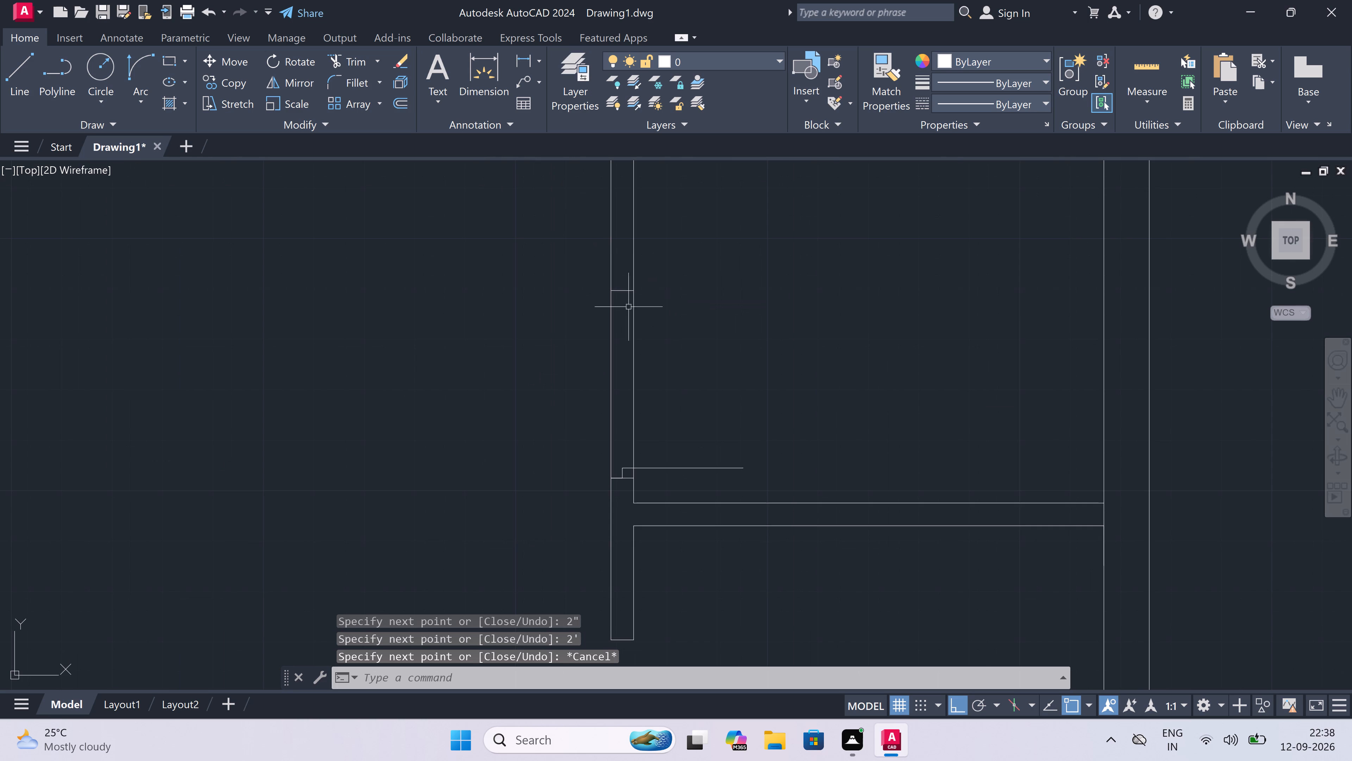
scroll(655, 364, "up", 2)
type("l")
key("space")
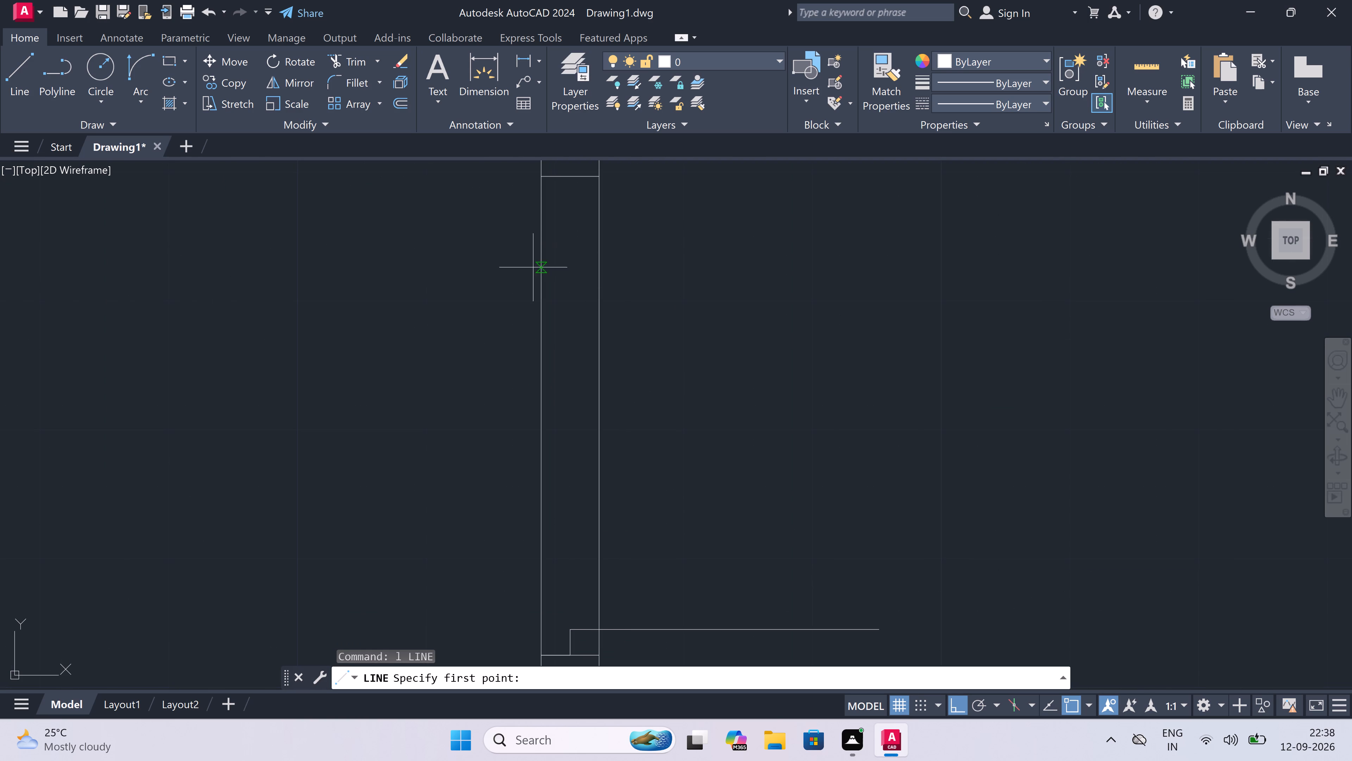
left_click_drag(538, 281, 541, 280)
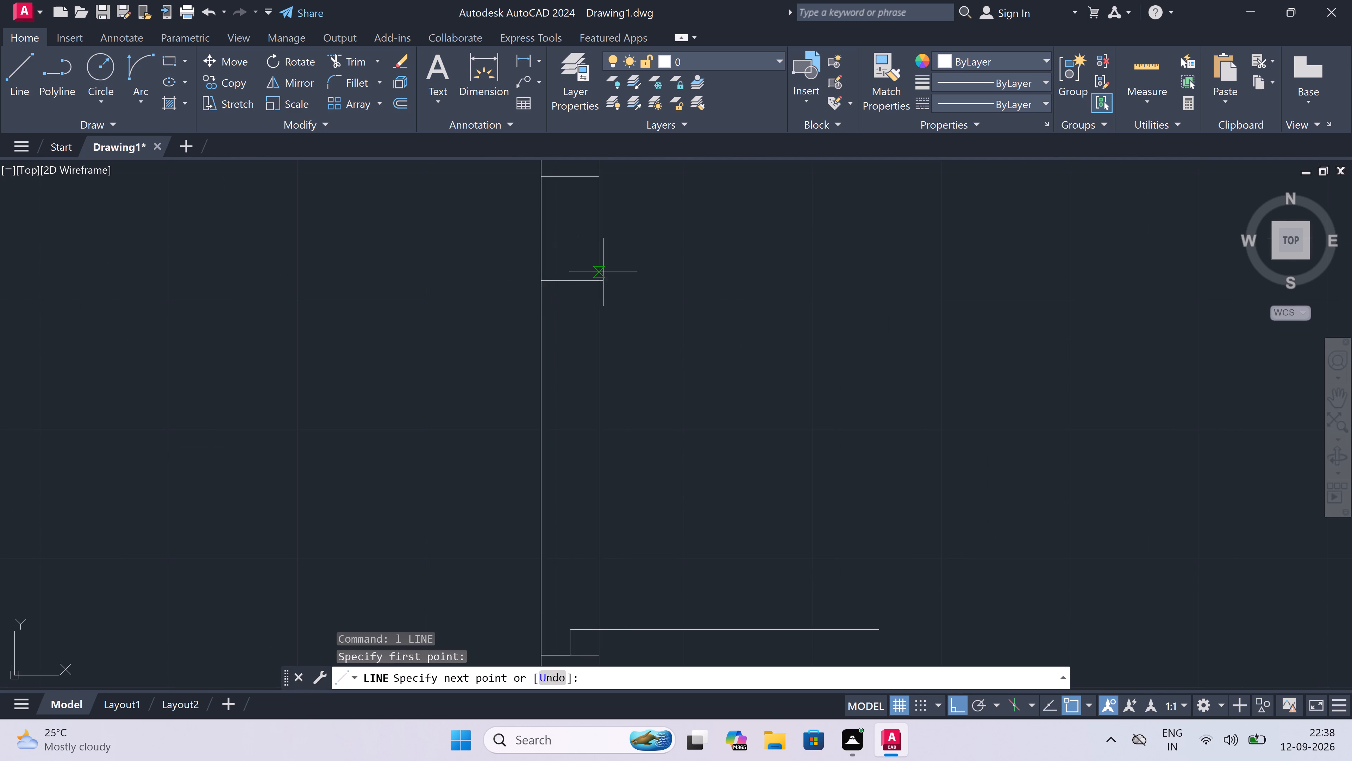
left_click(598, 276)
left_click_drag(566, 280, 566, 285)
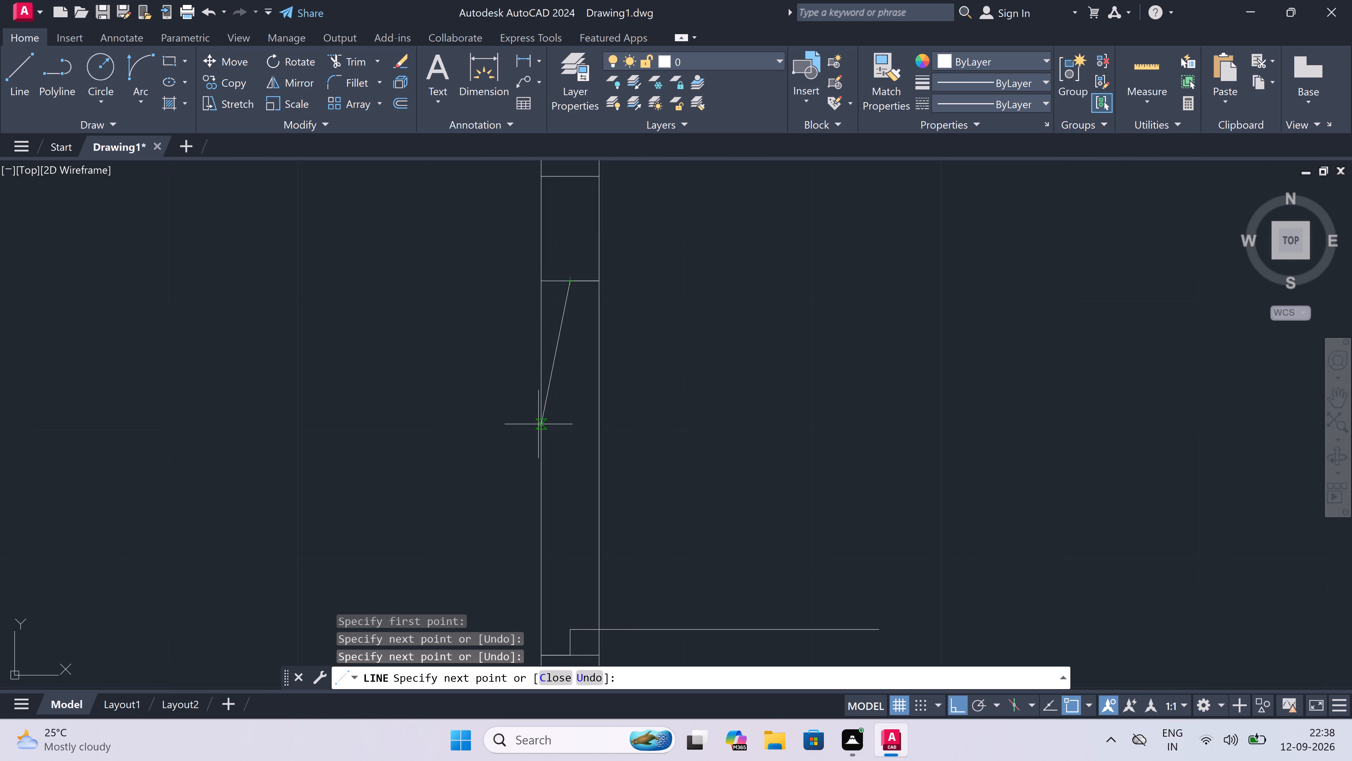
key("2")
type("\"")
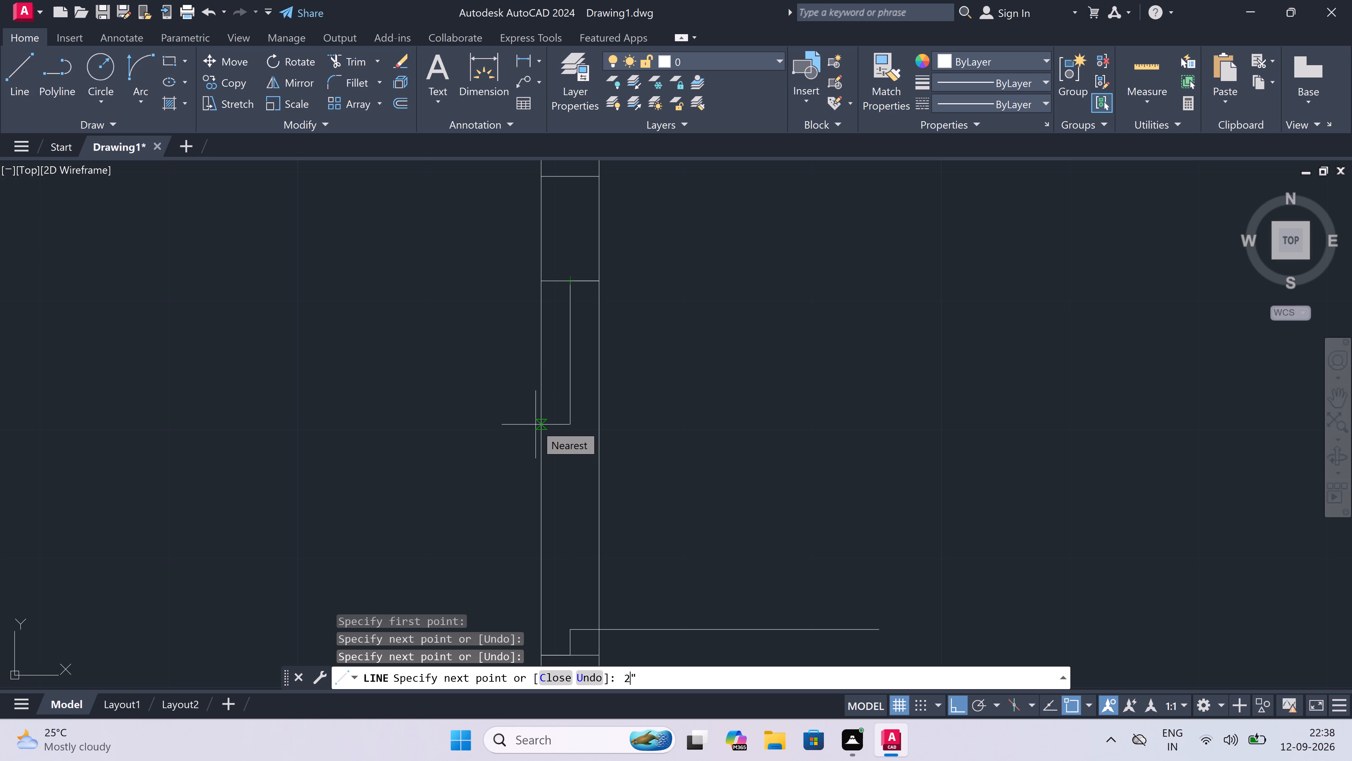
key("space")
key("Escape")
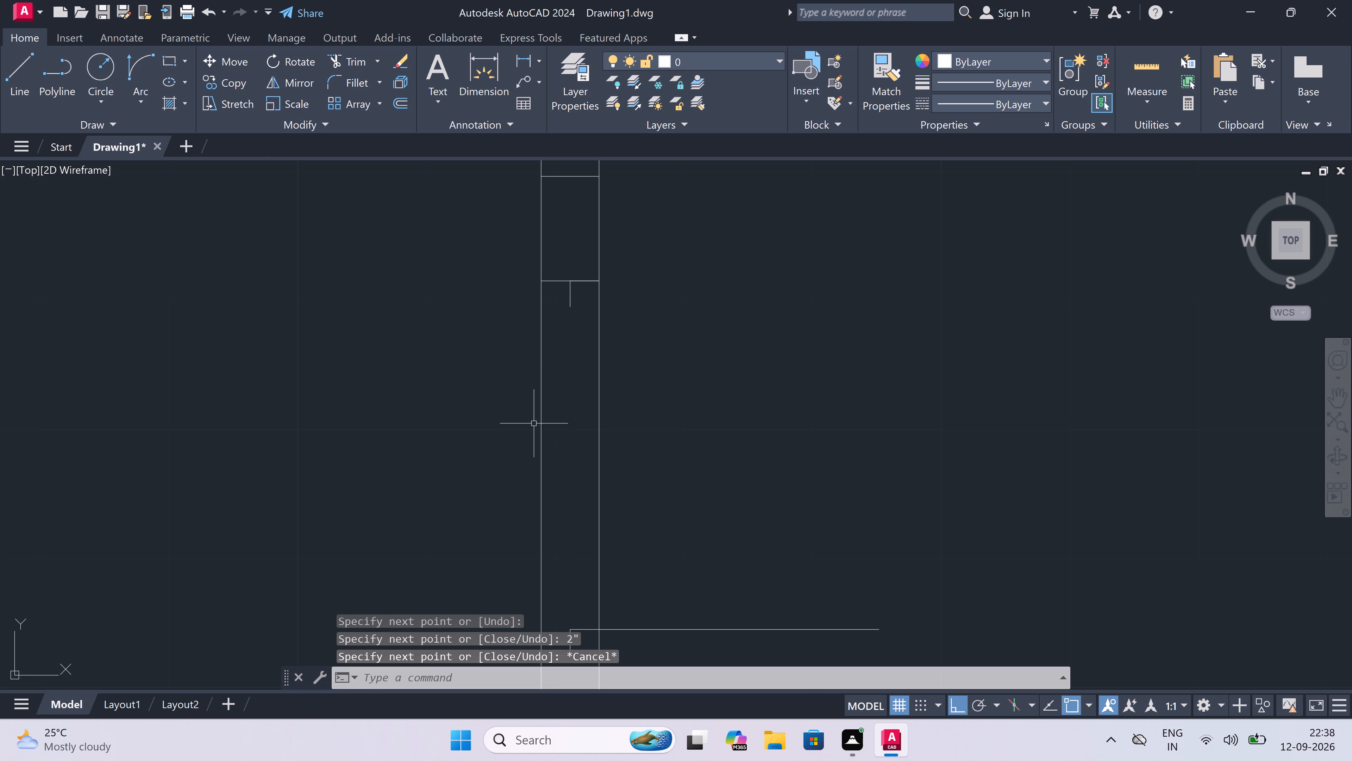
Draw the door swing arc from the upper stop's end to the free end of the 2' door leaf.
left_click(134, 64)
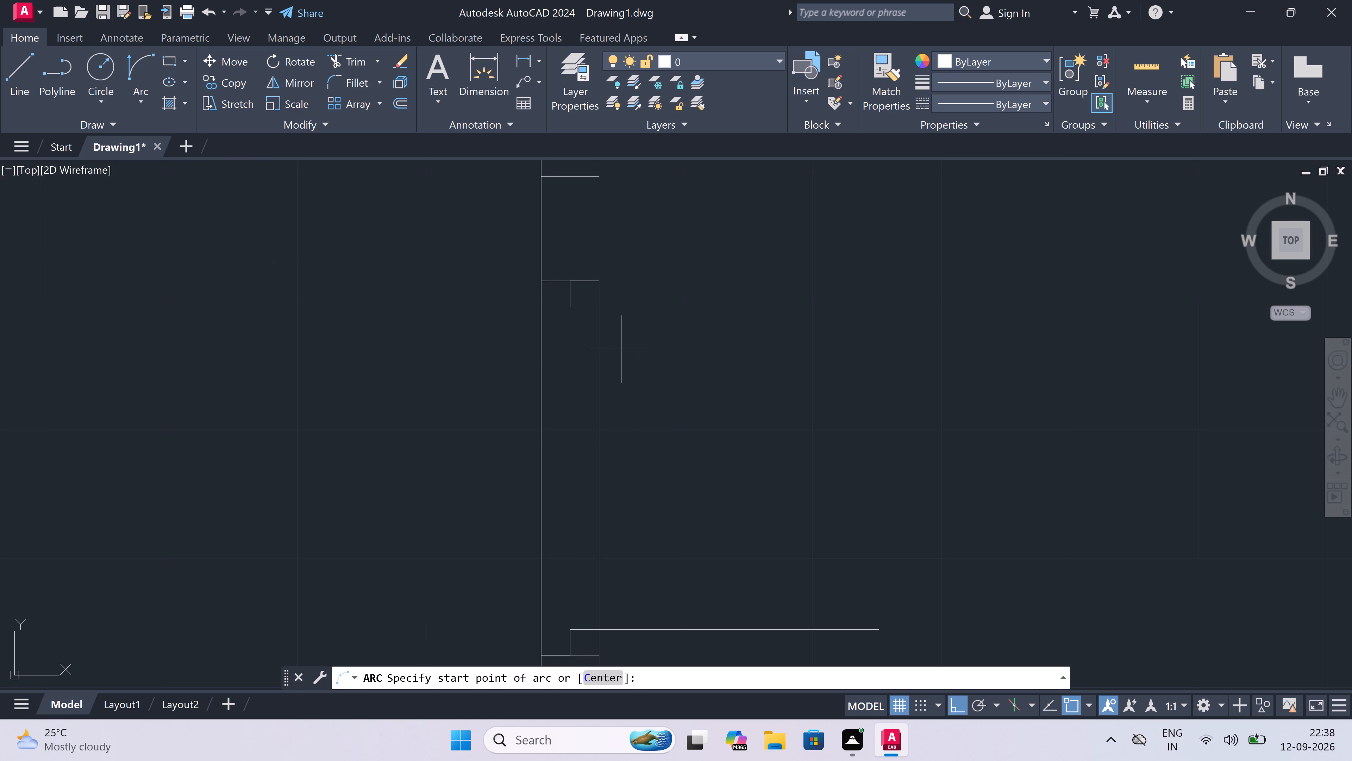
left_click_drag(574, 304, 581, 308)
scroll(685, 365, "down", 3)
scroll(740, 413, "up", 4)
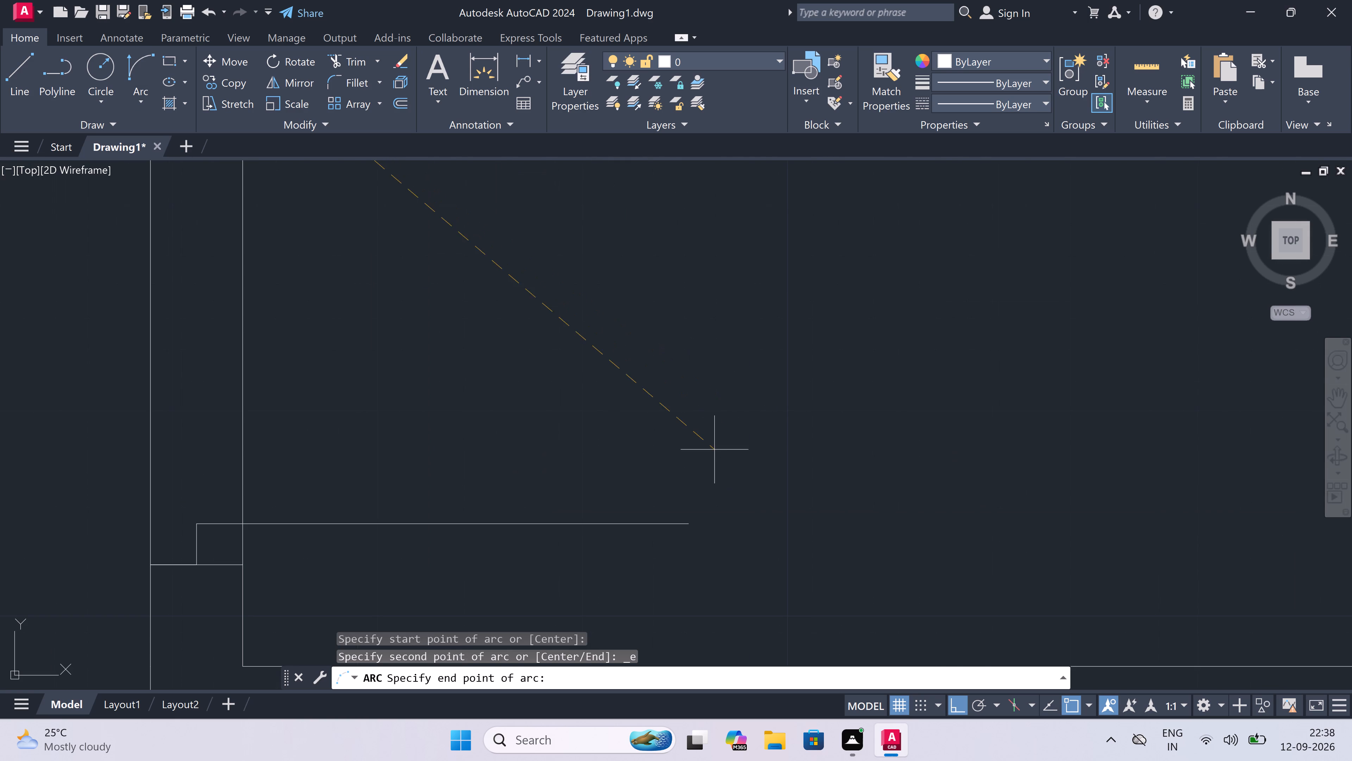
left_click_drag(689, 523, 689, 520)
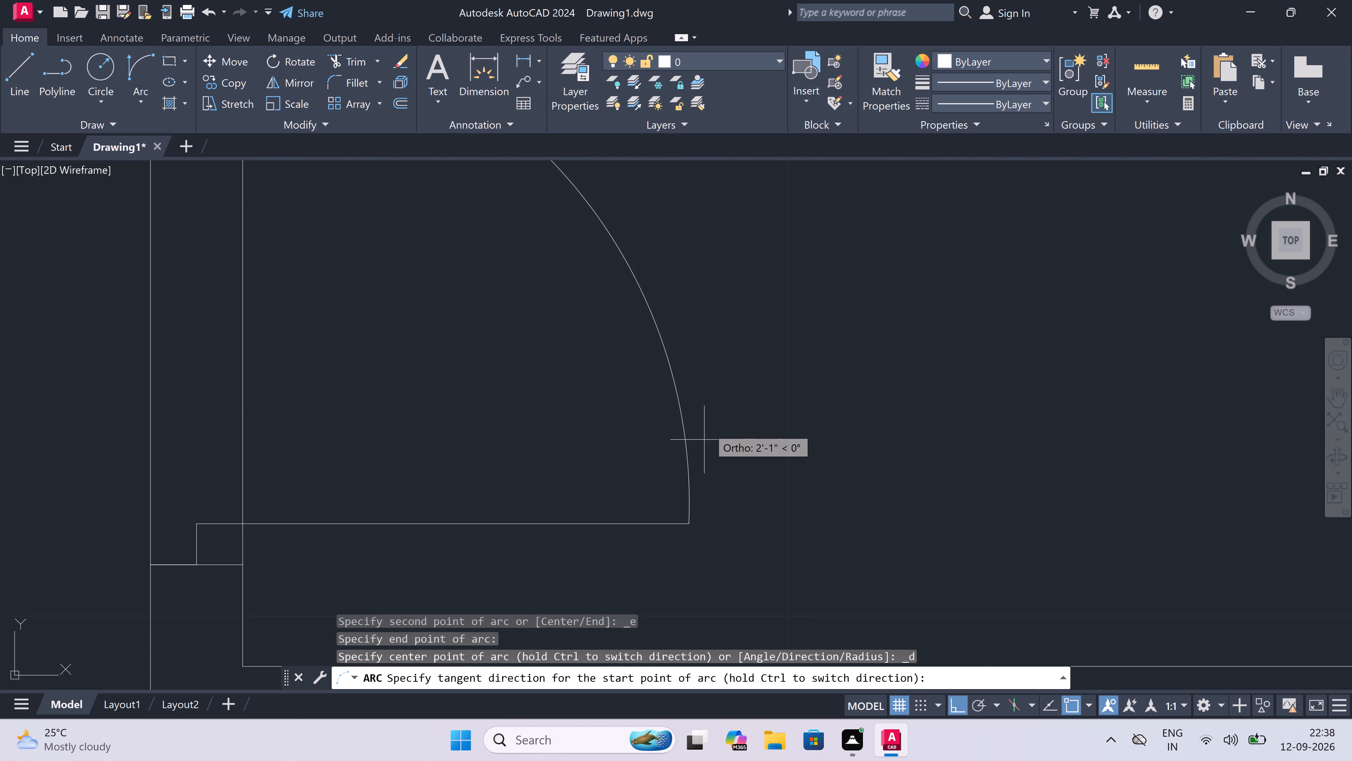
left_click(711, 406)
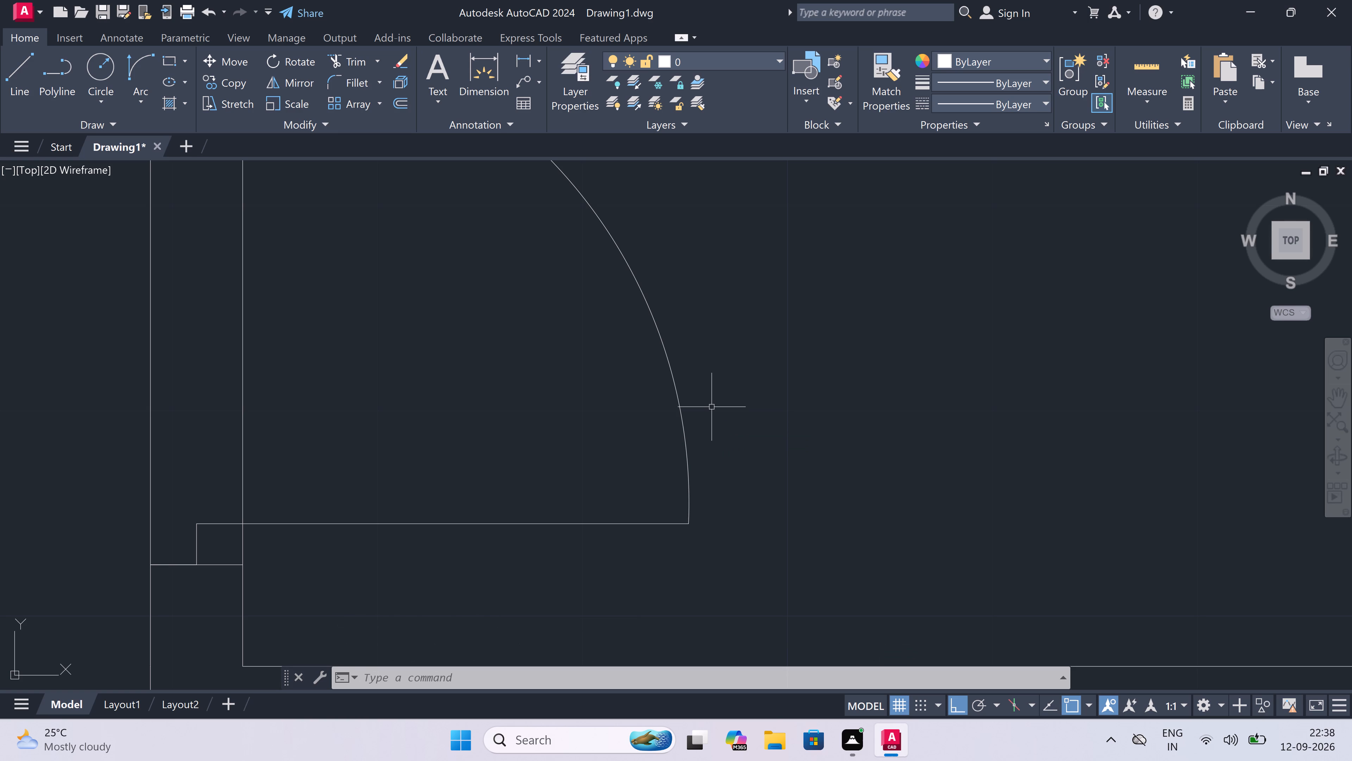
Trim both wall lines out of the new door opening and the leftover wall piece beside the lower door stop.
type("tr")
key("space")
scroll(705, 413, "down", 4)
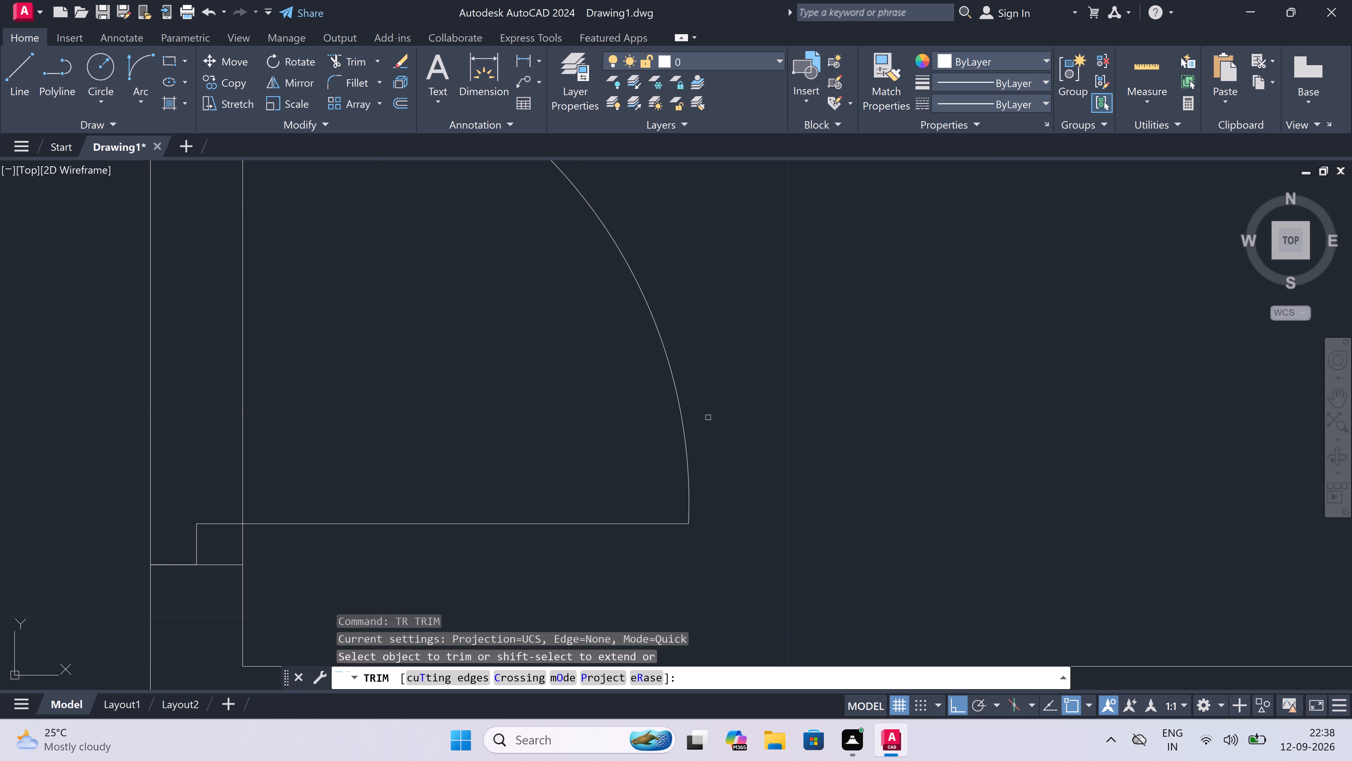
scroll(619, 387, "up", 2)
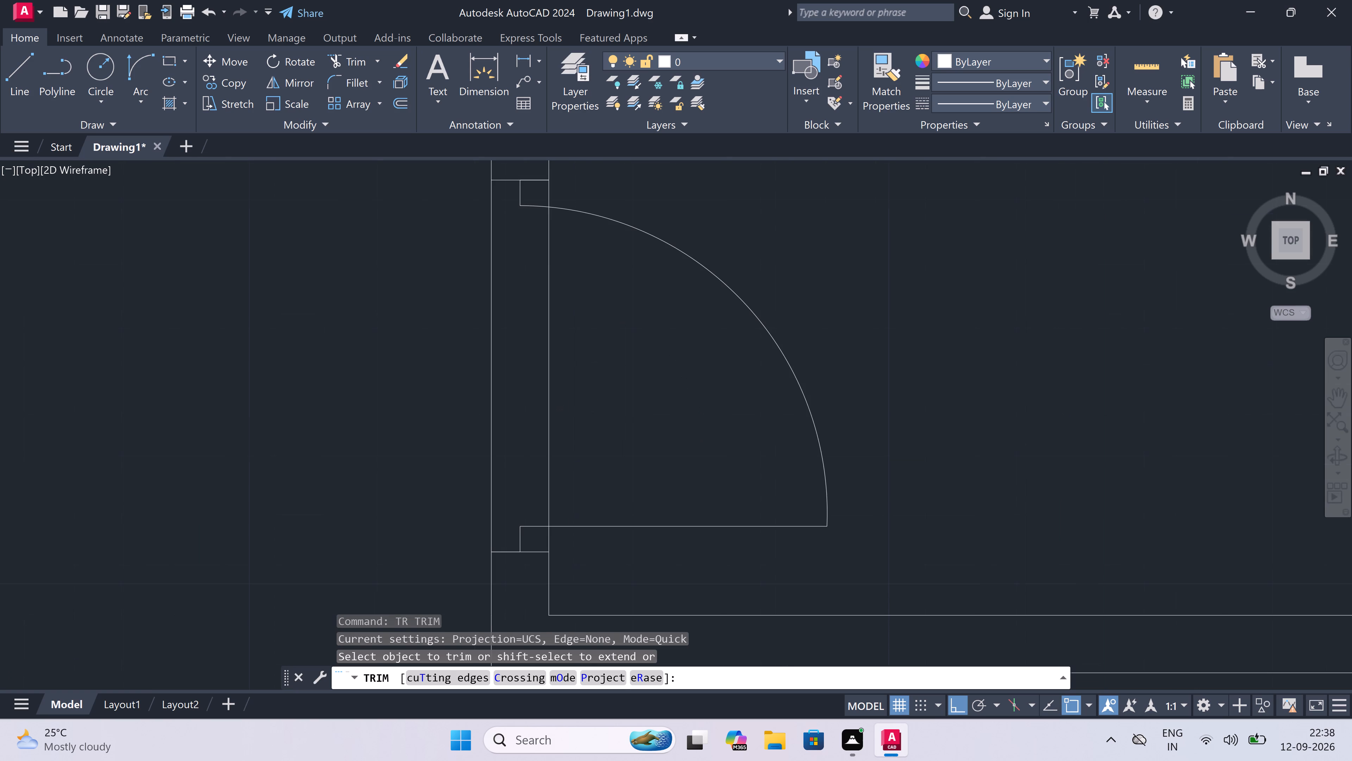
left_click_drag(617, 387, 550, 389)
left_click(362, 389)
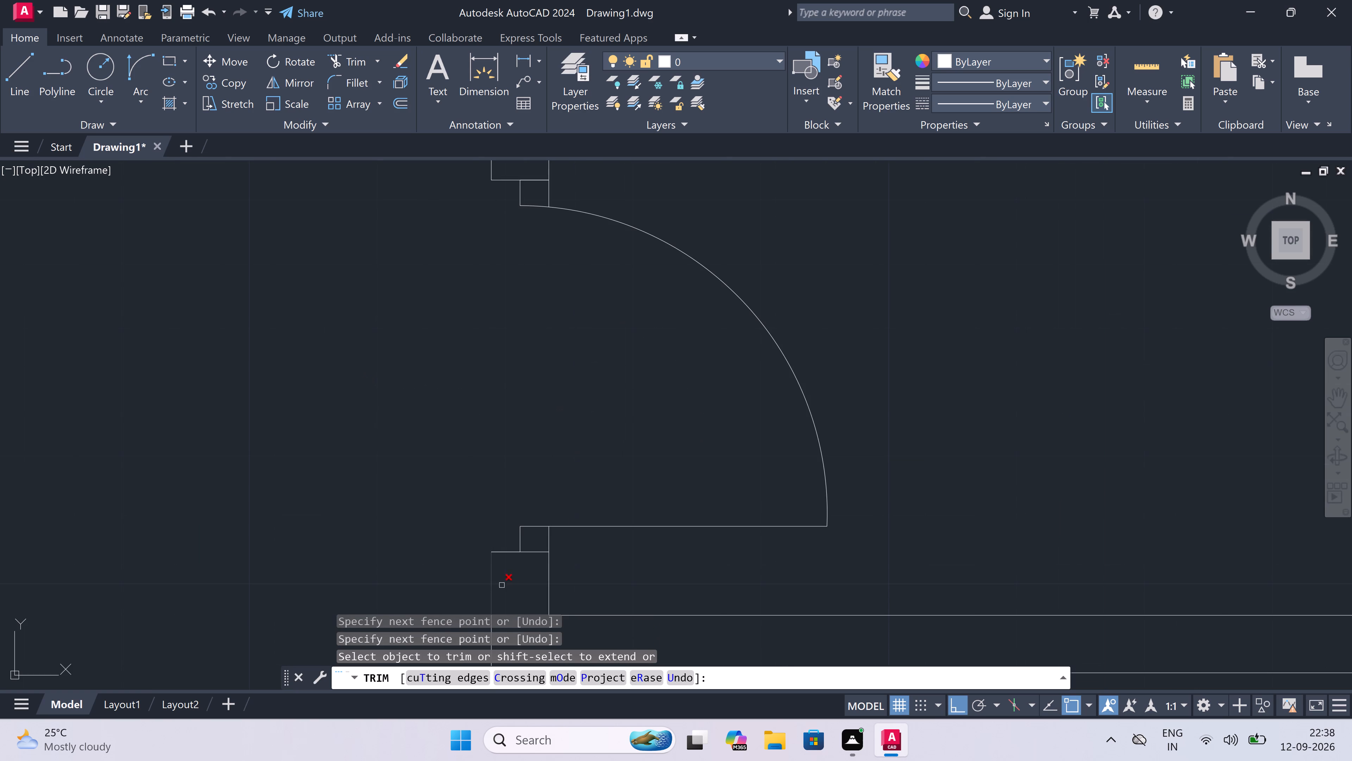
scroll(509, 603, "up", 3)
left_click(653, 333)
left_click_drag(736, 377, 743, 389)
Trim the old stub end line inside the wall above the door and the leftover wall piece beside the upper stop.
scroll(743, 392, "down", 10)
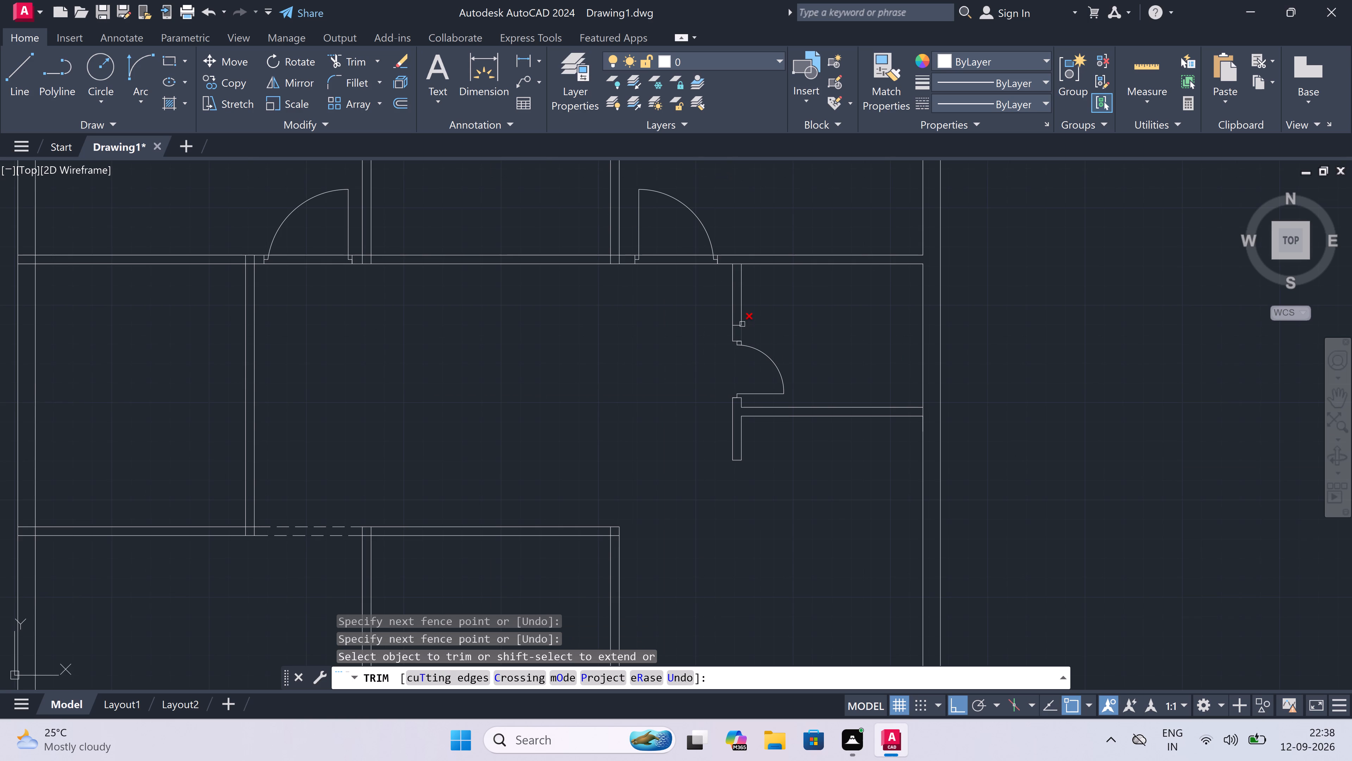
scroll(742, 320, "up", 5)
left_click_drag(681, 398, 679, 395)
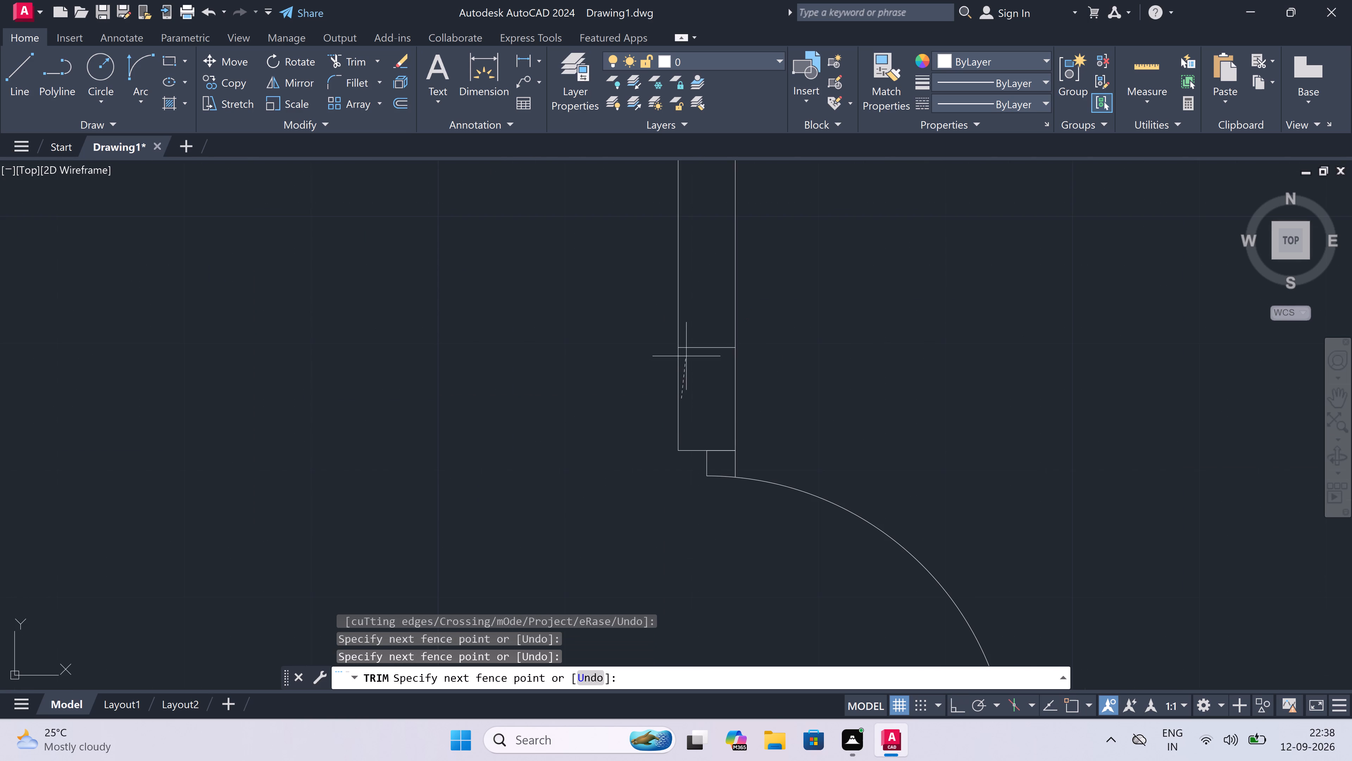
left_click(692, 341)
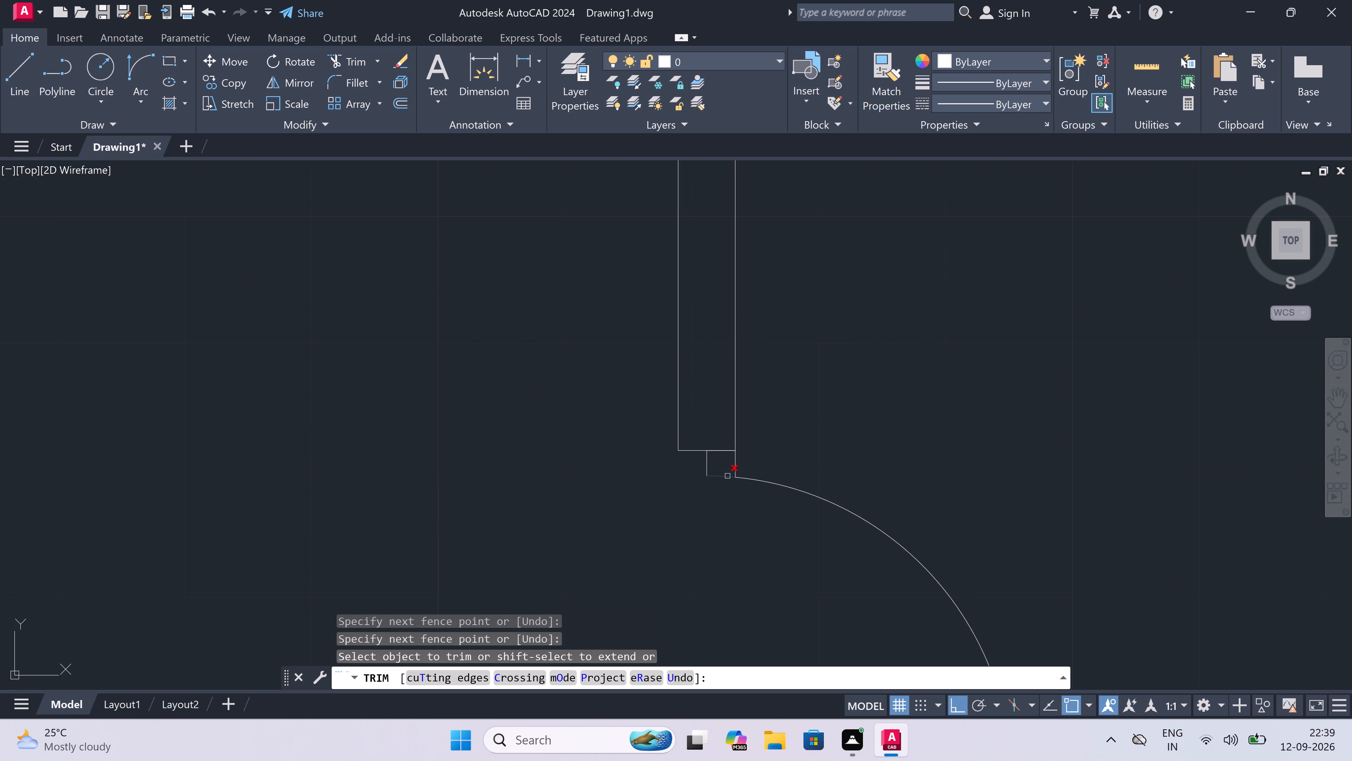
scroll(727, 476, "up", 4)
left_click_drag(723, 448, 801, 435)
left_click(854, 420)
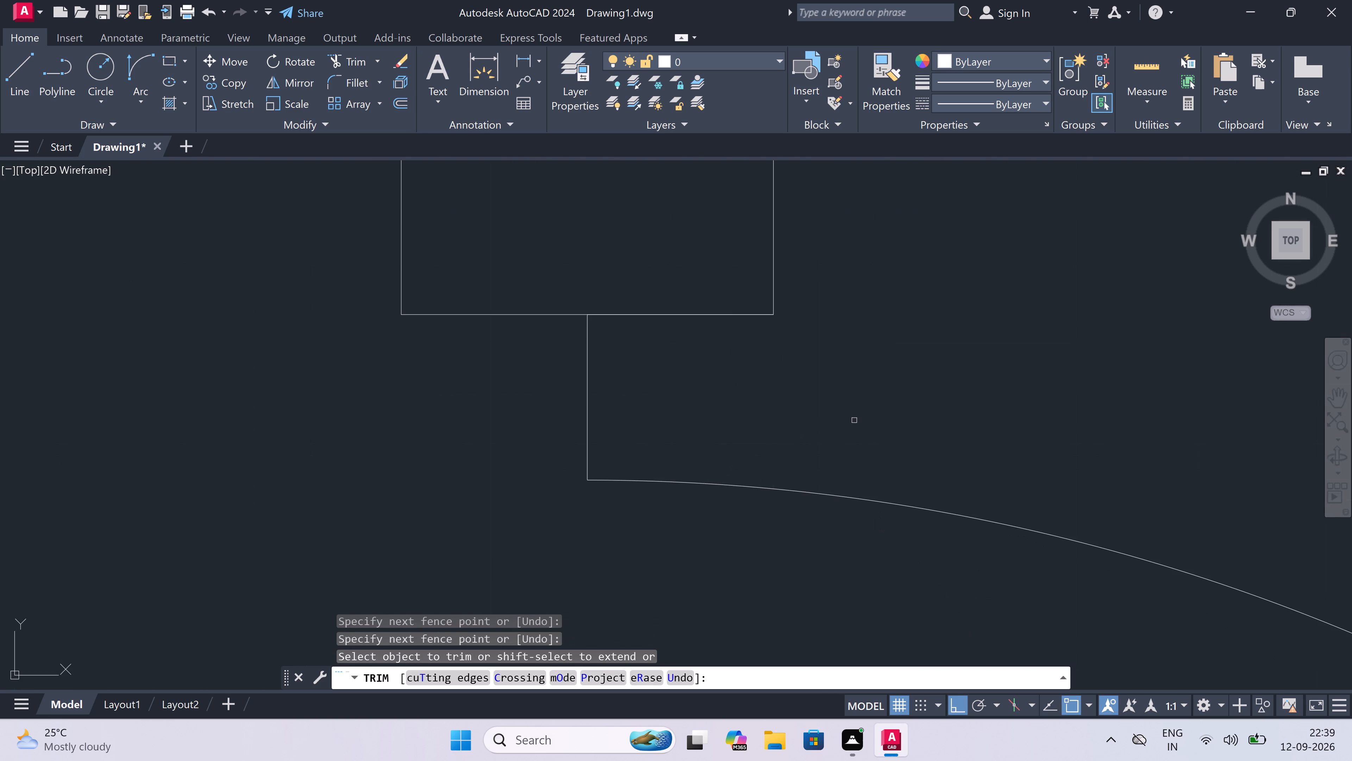
Trim the lower wall line and the right partition line out of the wall junction beside the upper dashed opening.
scroll(854, 420, "down", 4)
scroll(567, 445, "down", 6)
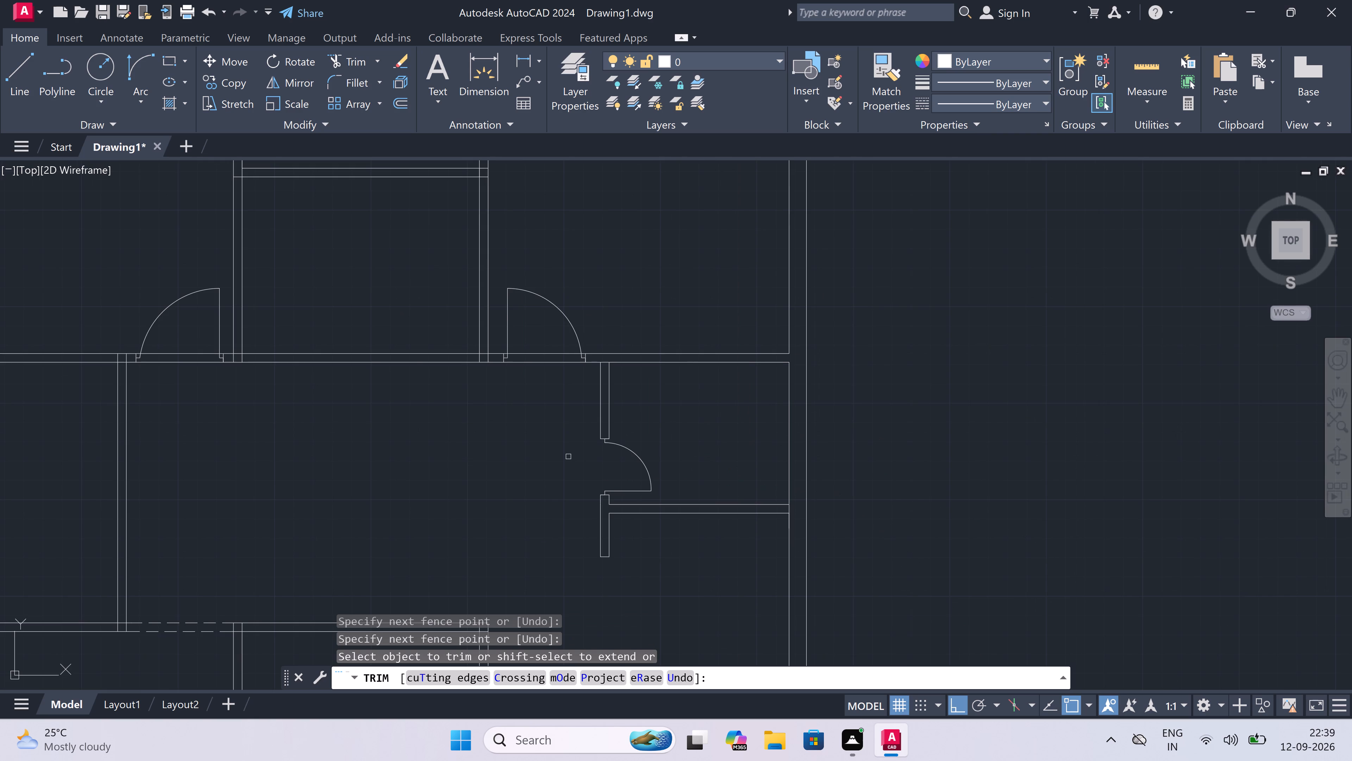
scroll(589, 556, "up", 2)
scroll(589, 556, "down", 4)
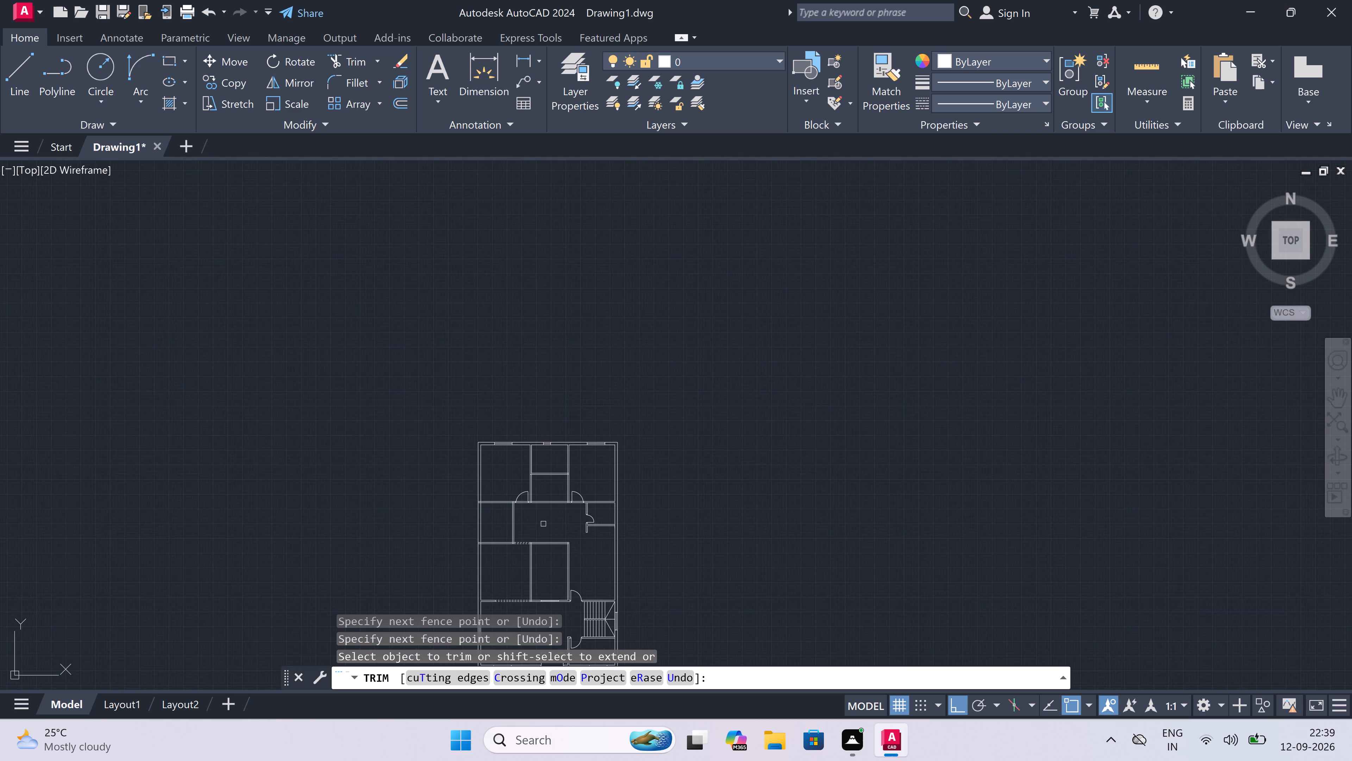
scroll(520, 552, "up", 4)
scroll(556, 521, "up", 4)
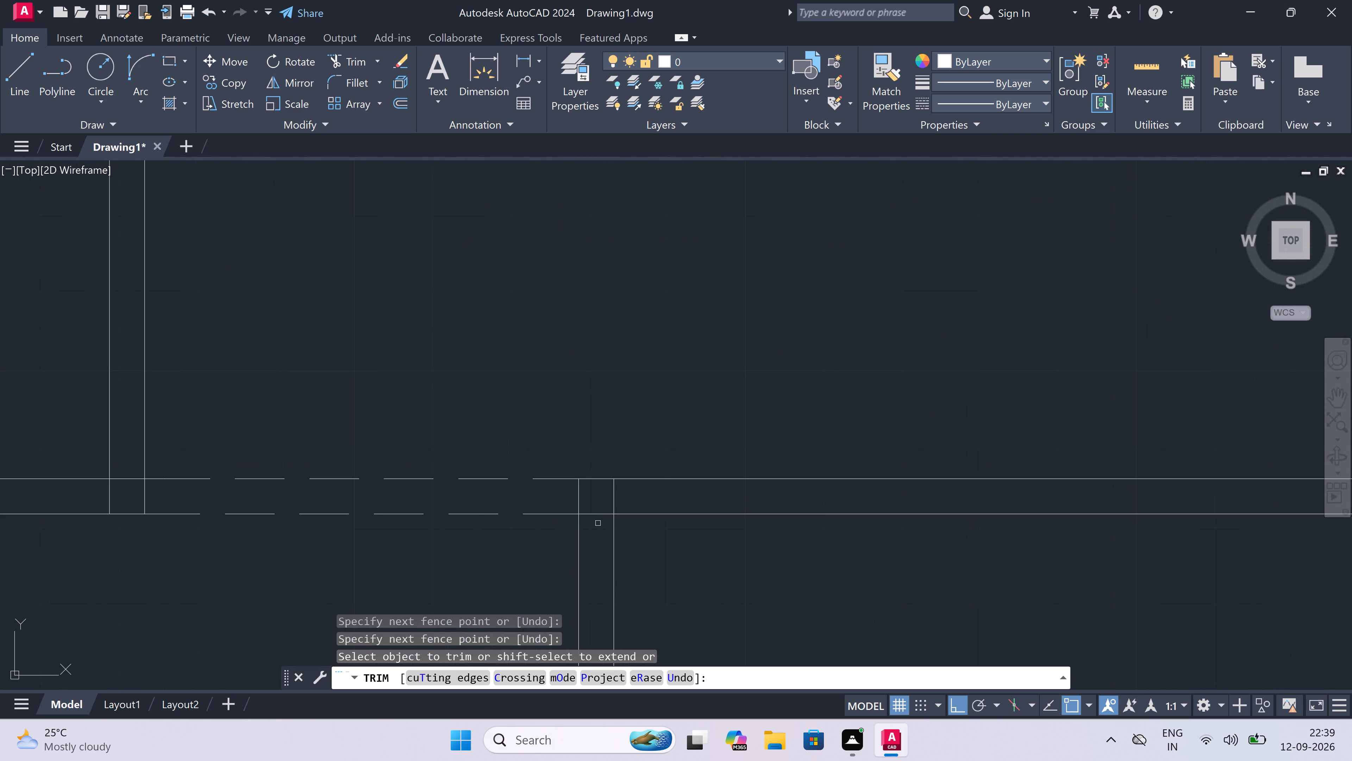
scroll(610, 509, "up", 3)
left_click_drag(639, 477, 632, 477)
left_click(555, 509)
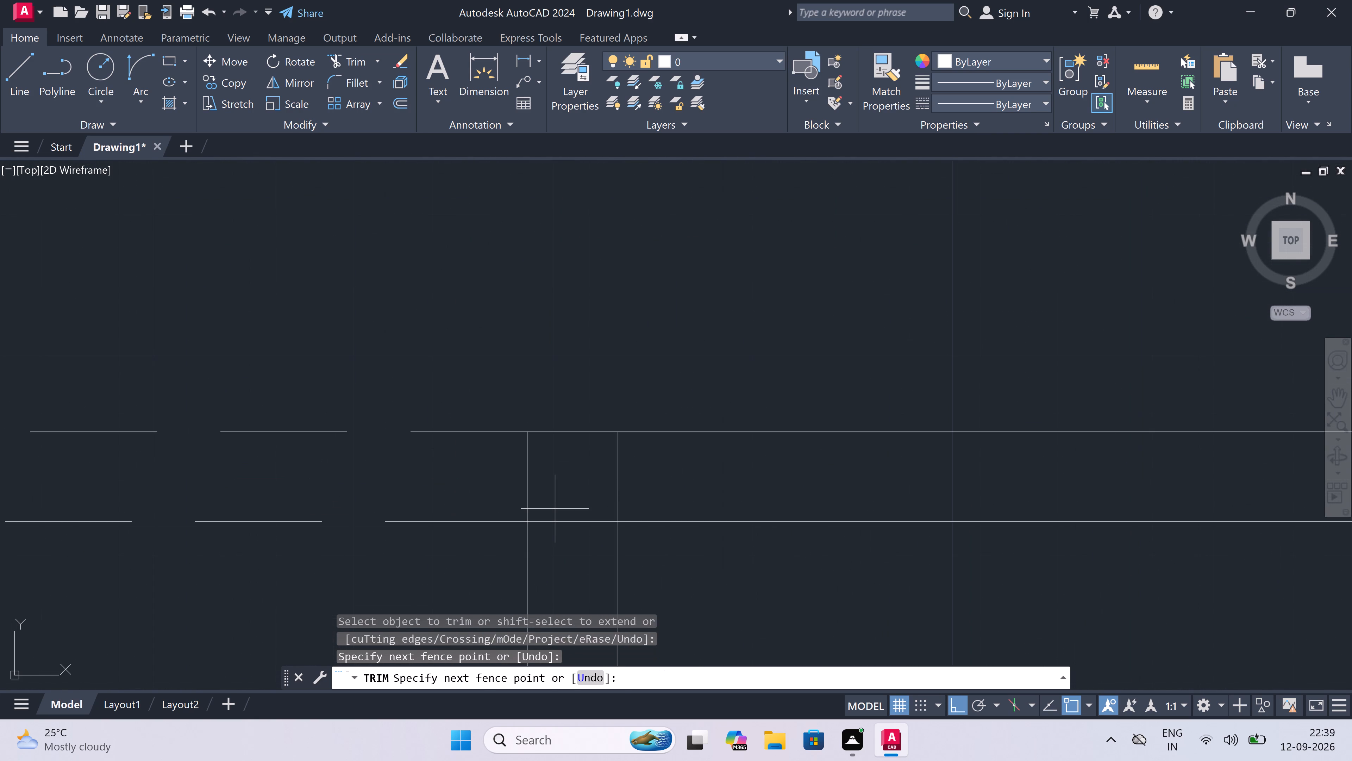
left_click(555, 531)
left_click_drag(567, 499, 580, 493)
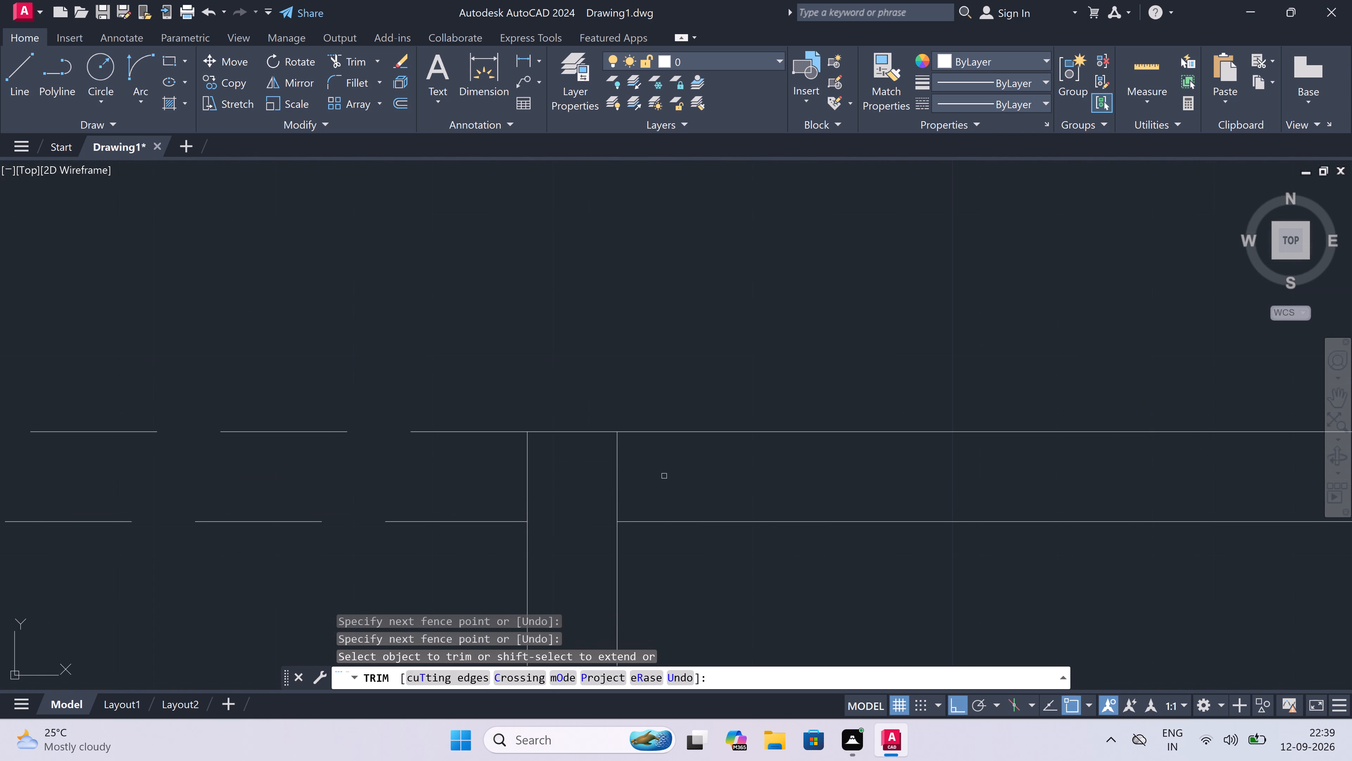
left_click_drag(664, 476, 651, 480)
left_click(549, 488)
left_click(656, 483)
Trim the crossing inner wall lines at the upper right corner of the middle room.
scroll(657, 483, "down", 8)
scroll(755, 487, "up", 5)
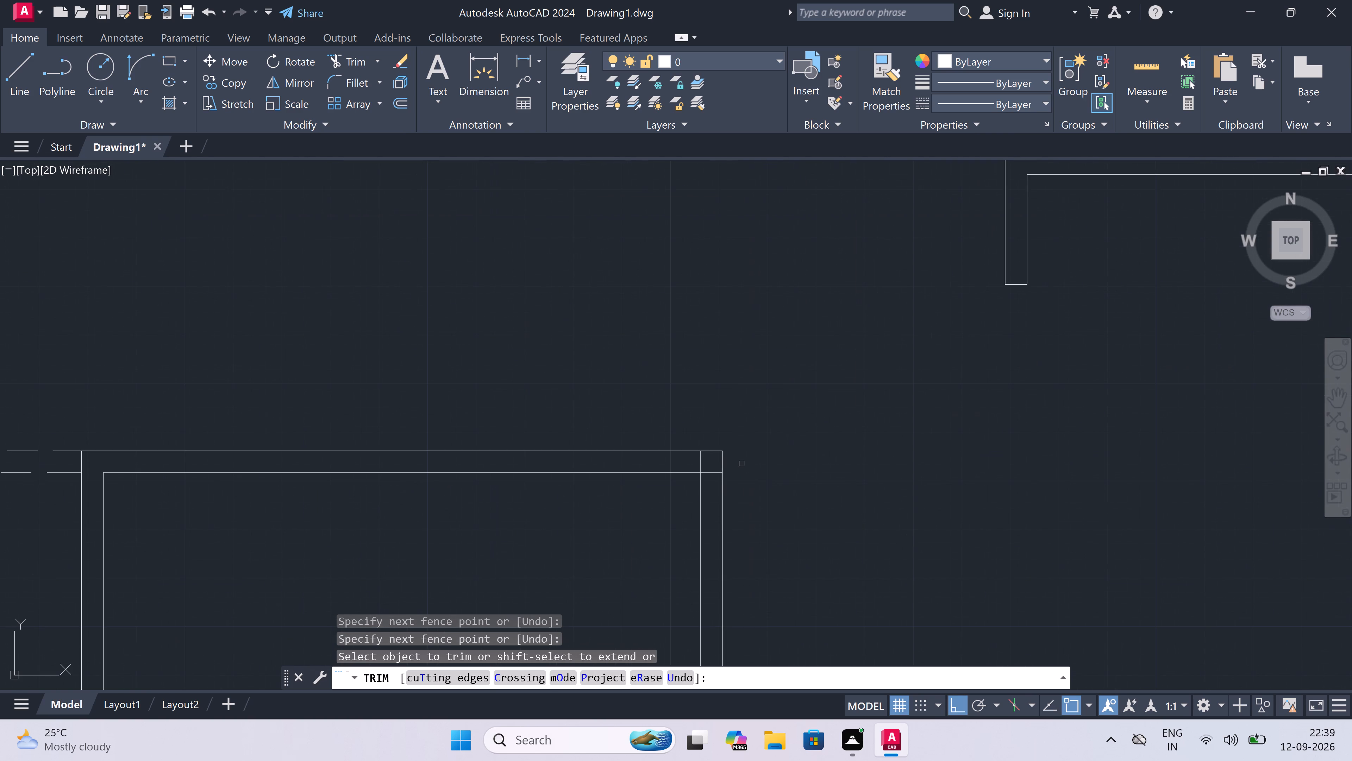
scroll(720, 466, "up", 5)
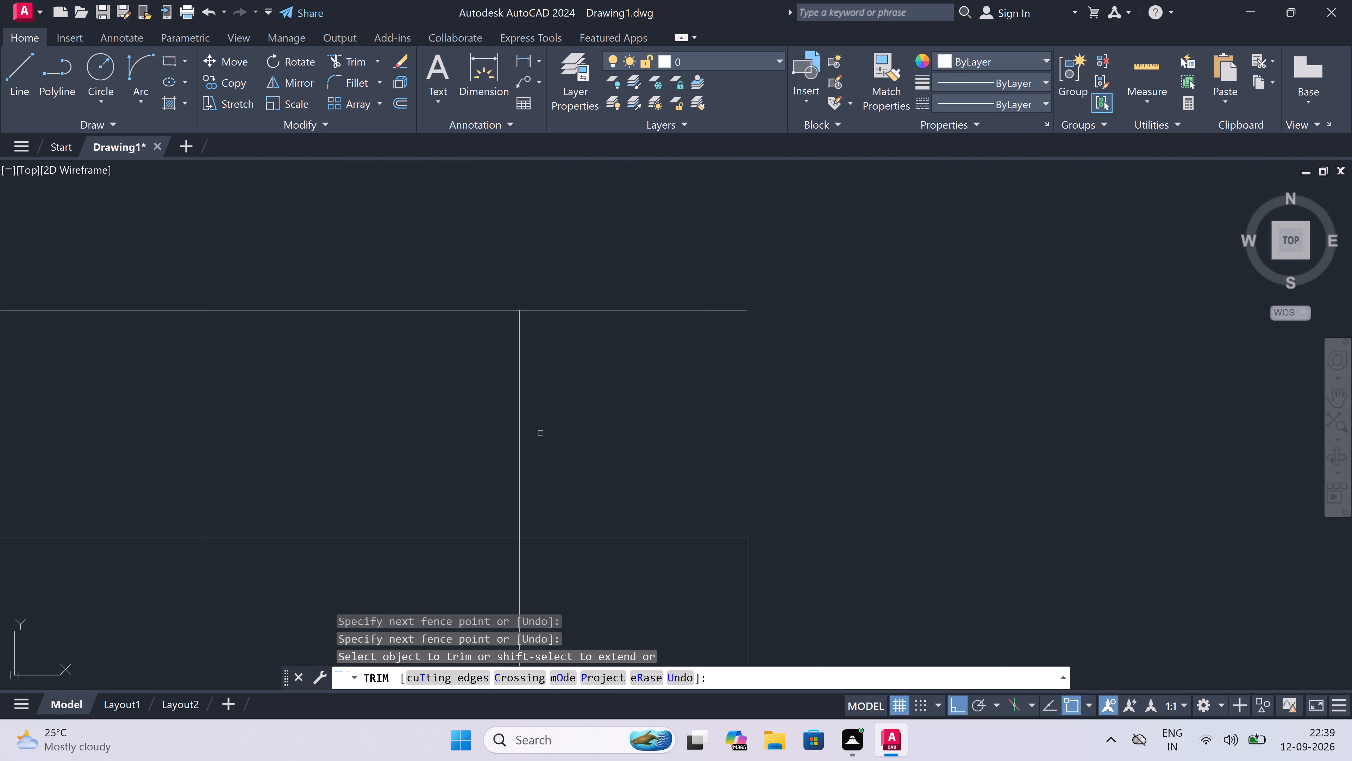
left_click(510, 424)
left_click(623, 547)
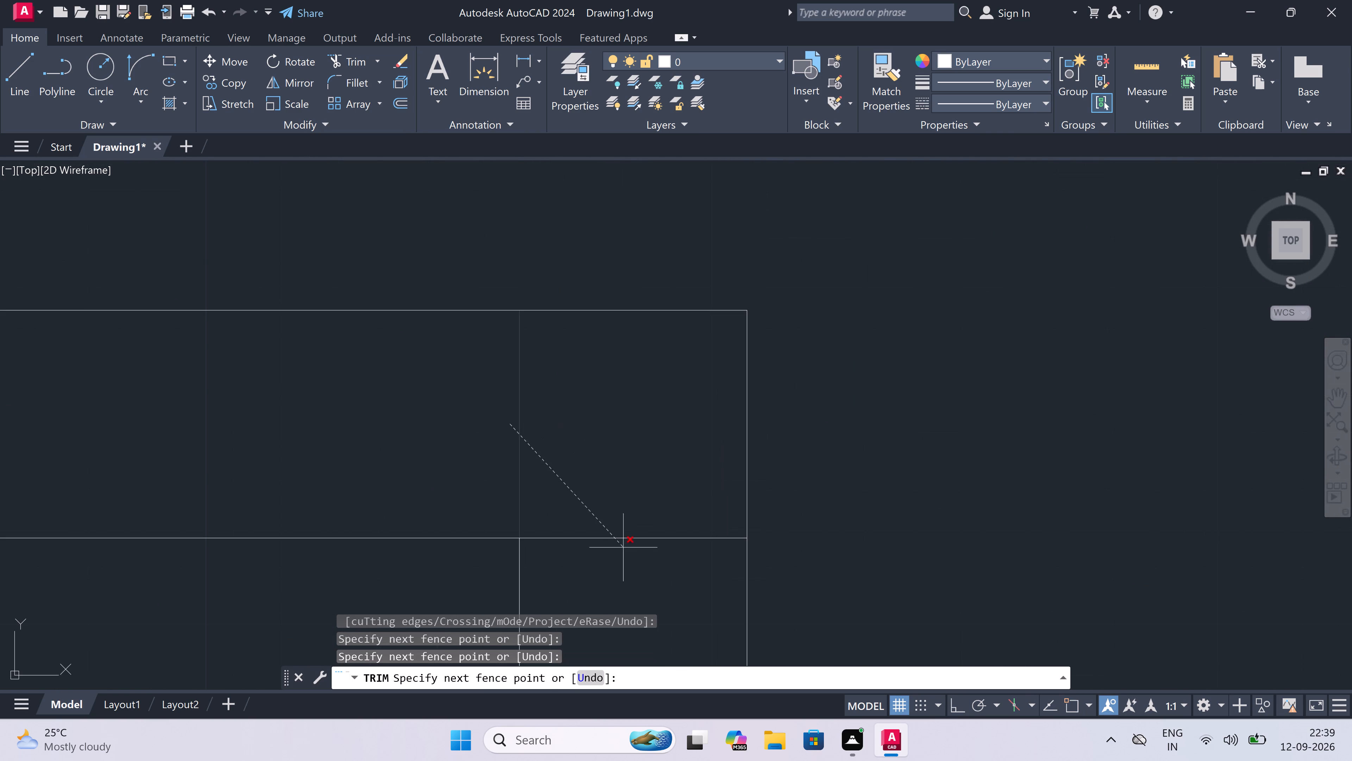
scroll(616, 475, "down", 13)
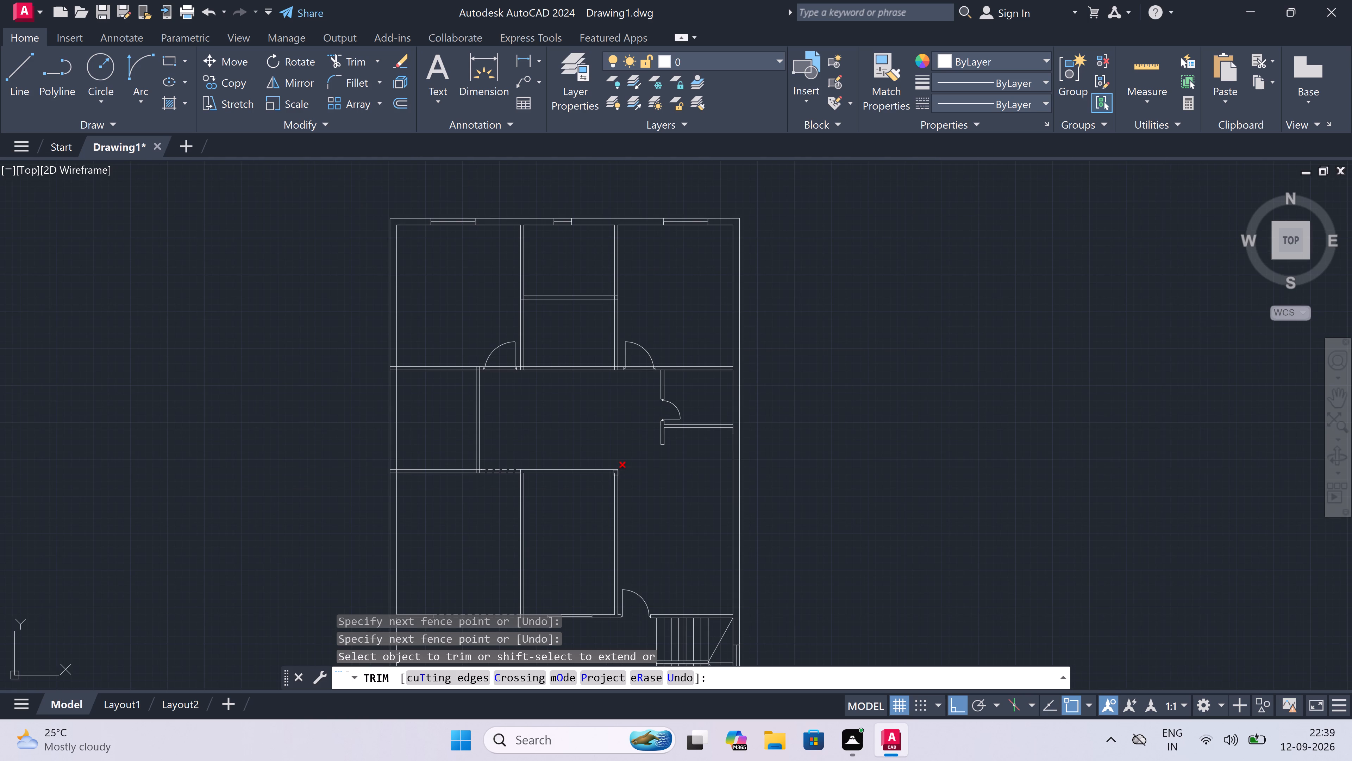
scroll(598, 654, "up", 4)
scroll(620, 462, "down", 5)
Trim the upper wall line and the partition's right line out of the junction beside the lower dashed opening.
scroll(590, 484, "up", 5)
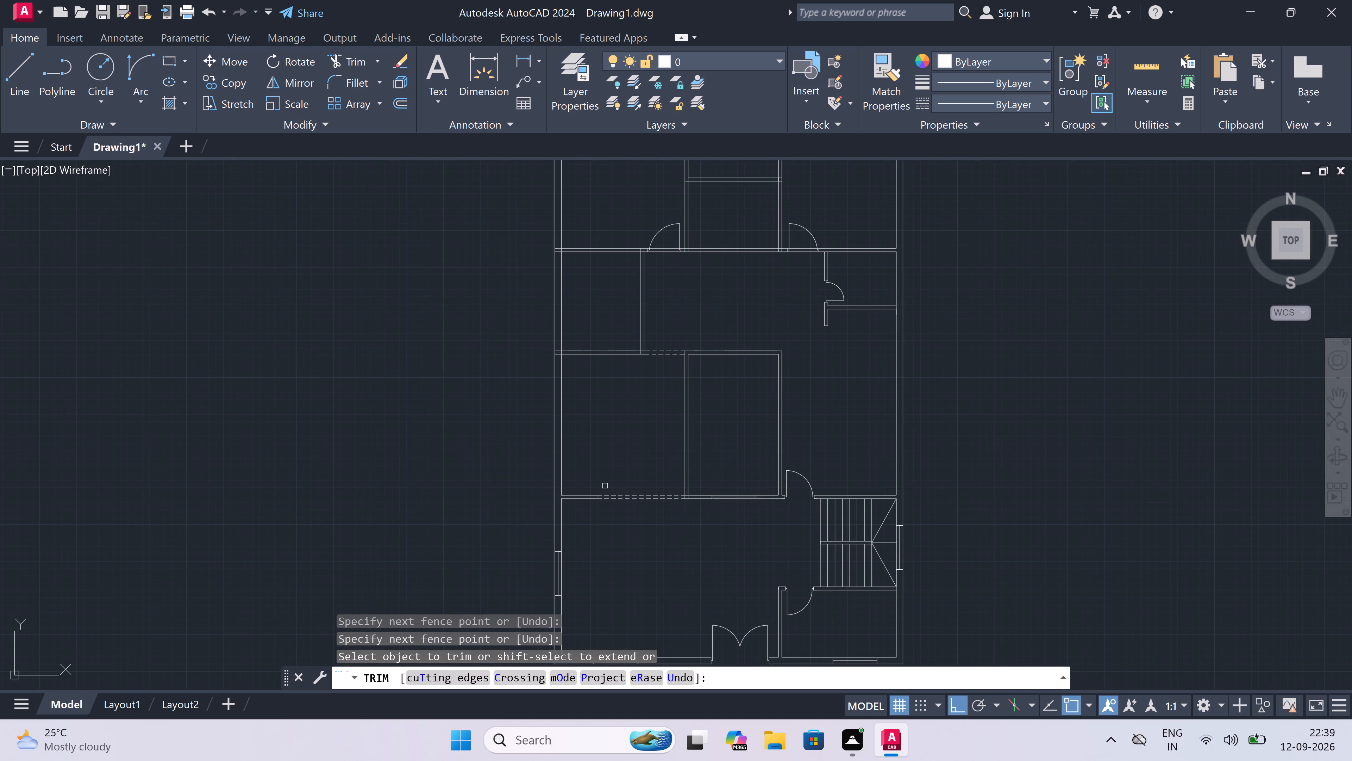
scroll(674, 502, "up", 4)
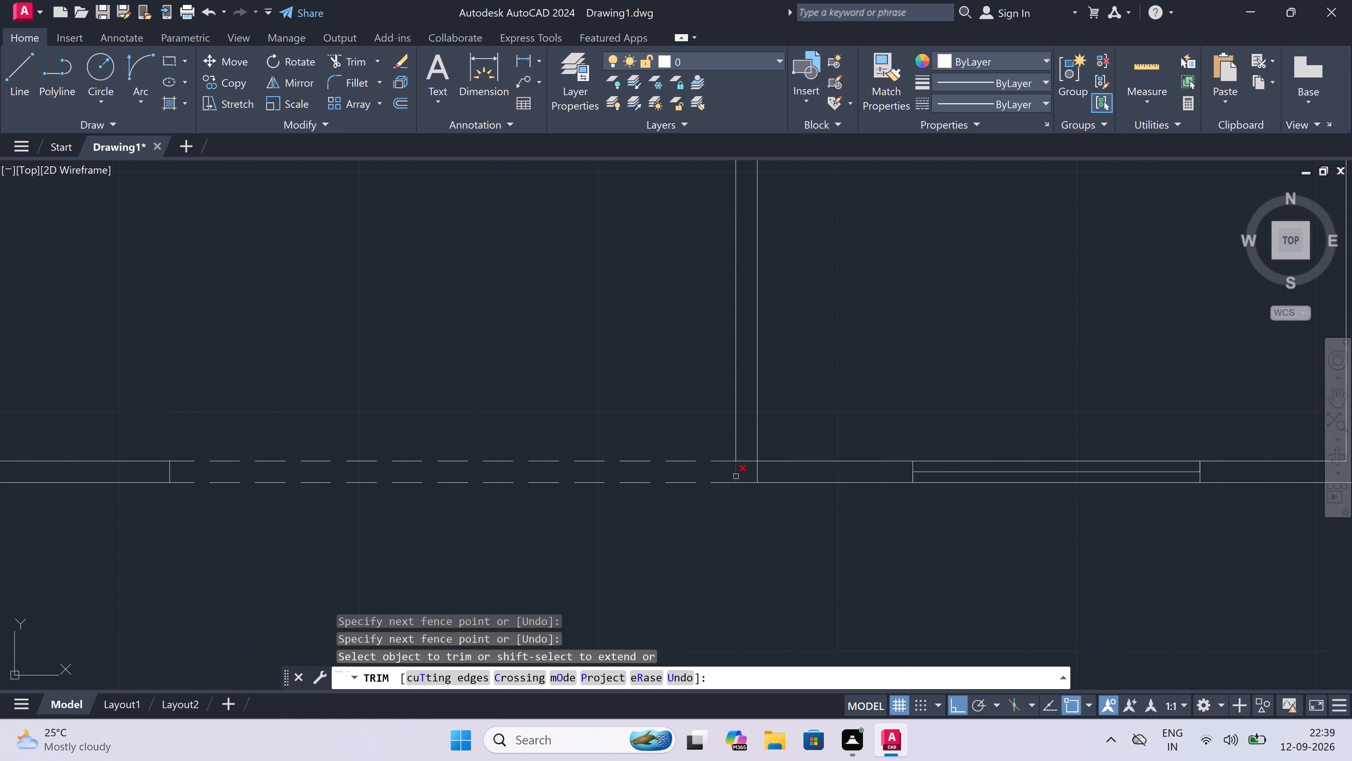
scroll(741, 466, "up", 4)
left_click(742, 466)
left_click(758, 392)
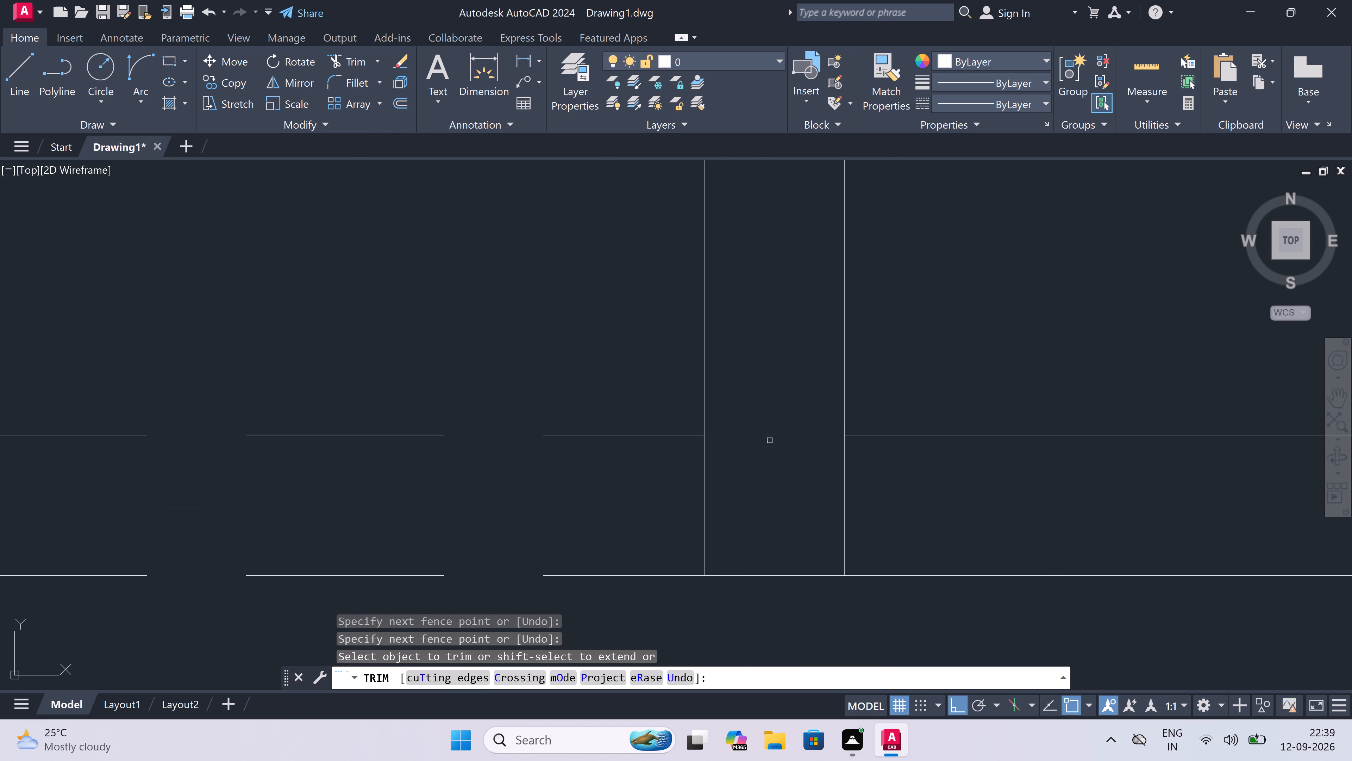
left_click_drag(869, 493, 796, 505)
left_click(765, 506)
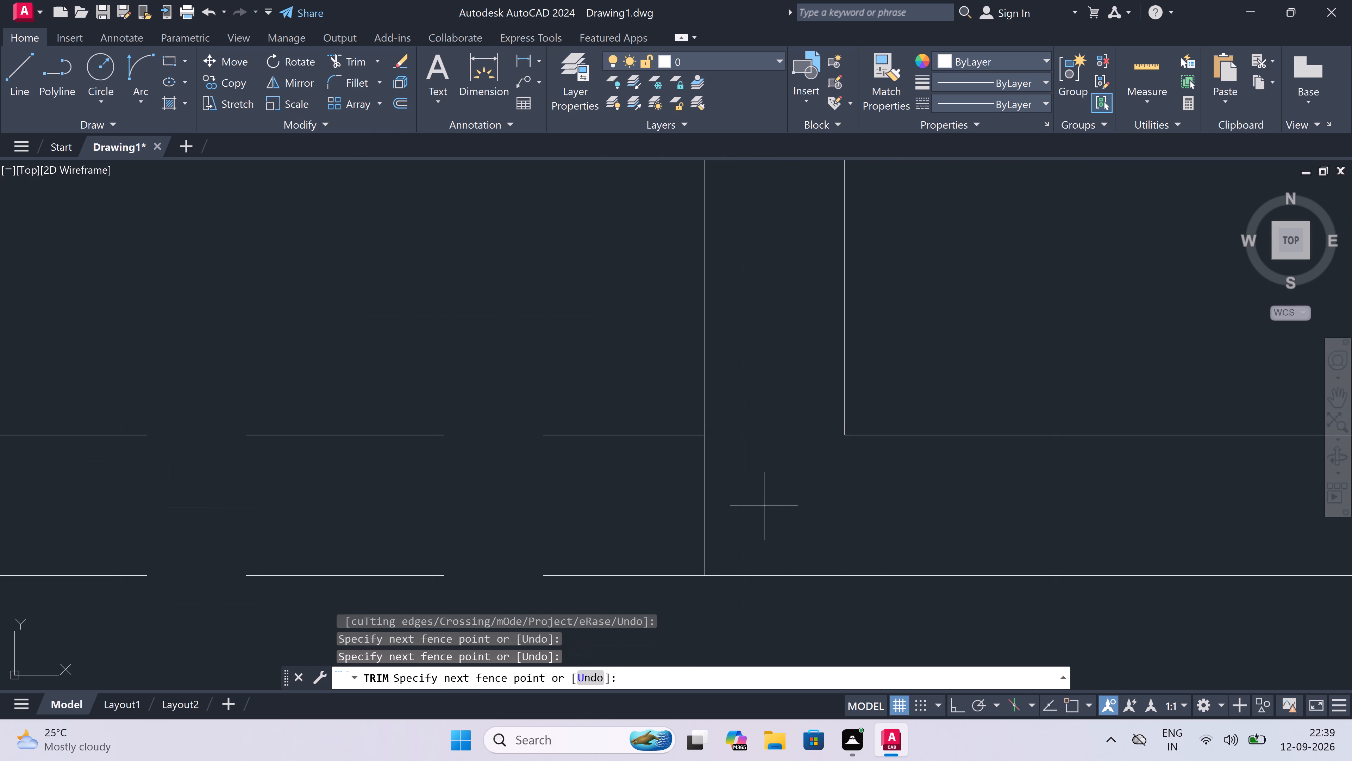
key("Escape")
Draw a horizontal line from the lower right corner of the wall return below the 2' door to the right outer wall.
scroll(593, 376, "down", 11)
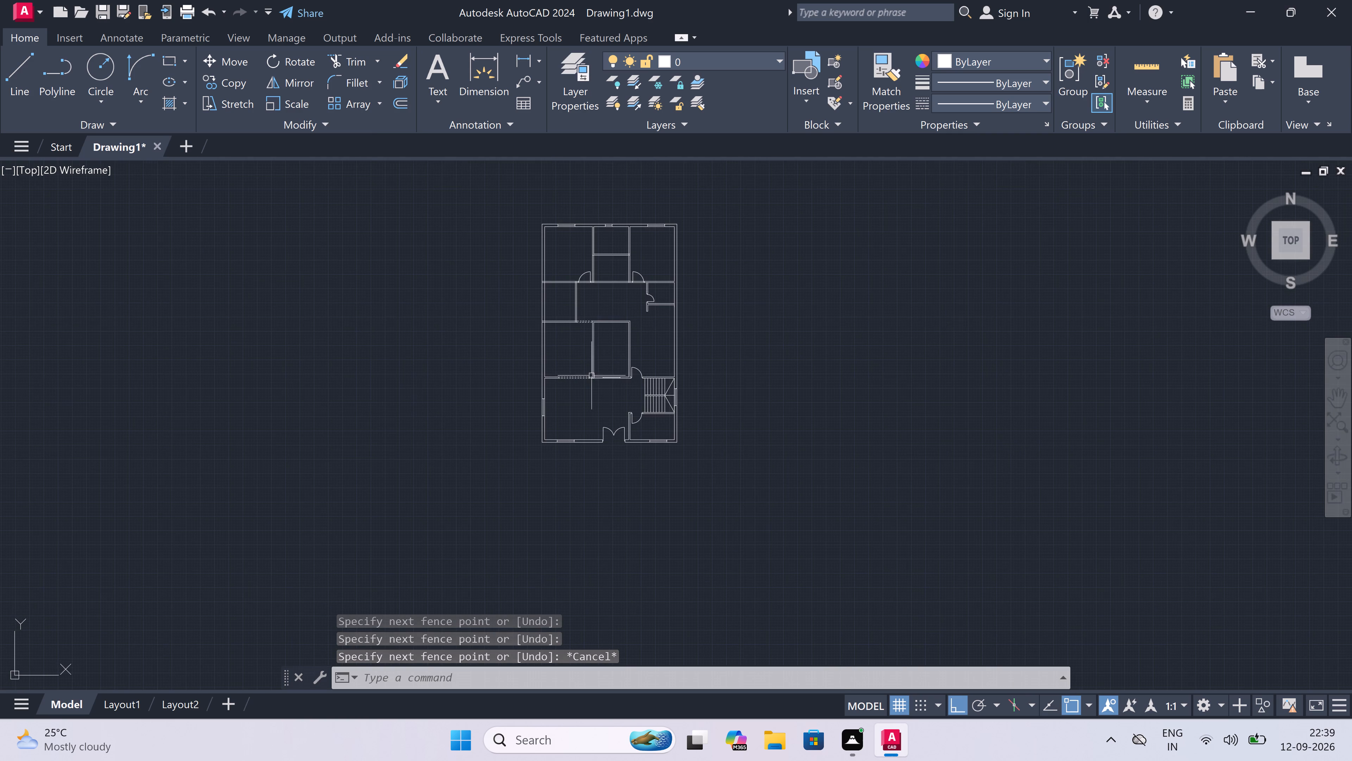
scroll(677, 316, "up", 4)
scroll(672, 321, "down", 2)
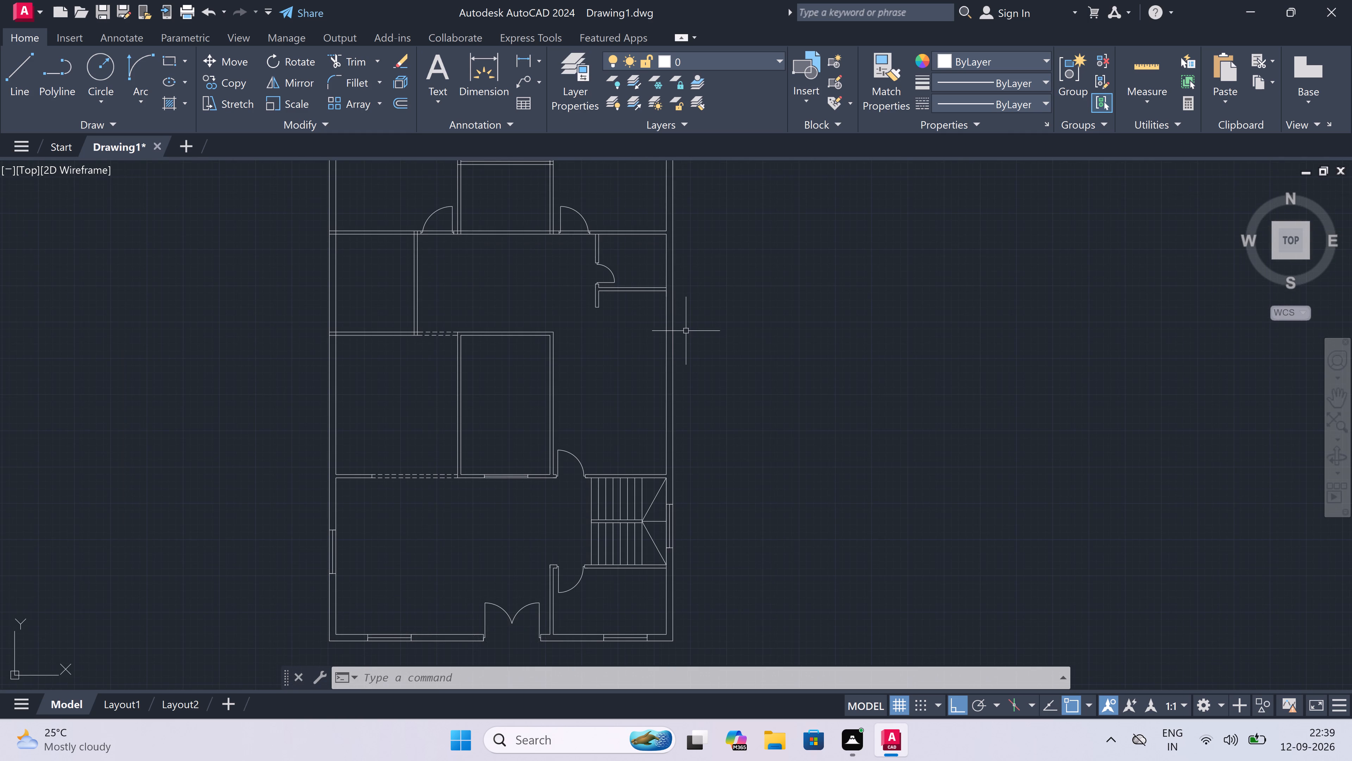
type("l")
key("space")
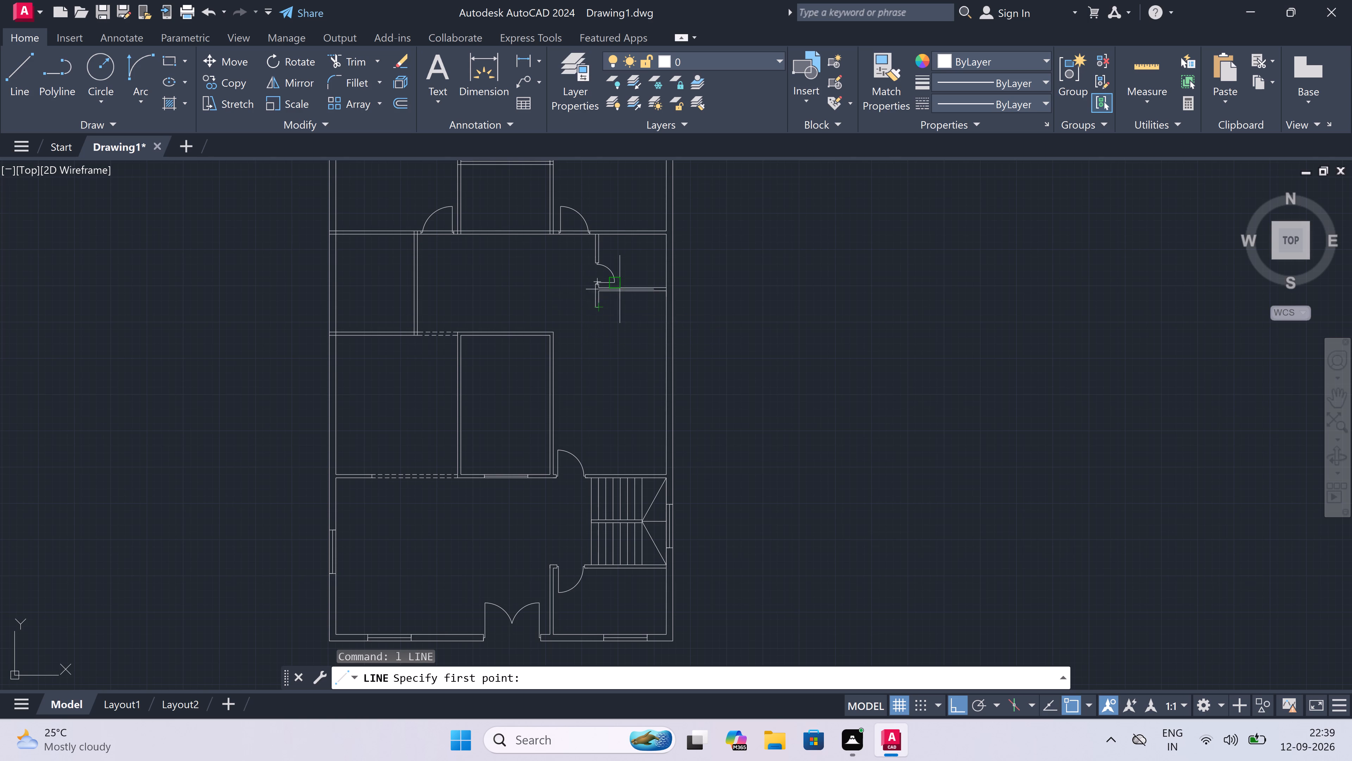
scroll(637, 277, "up", 4)
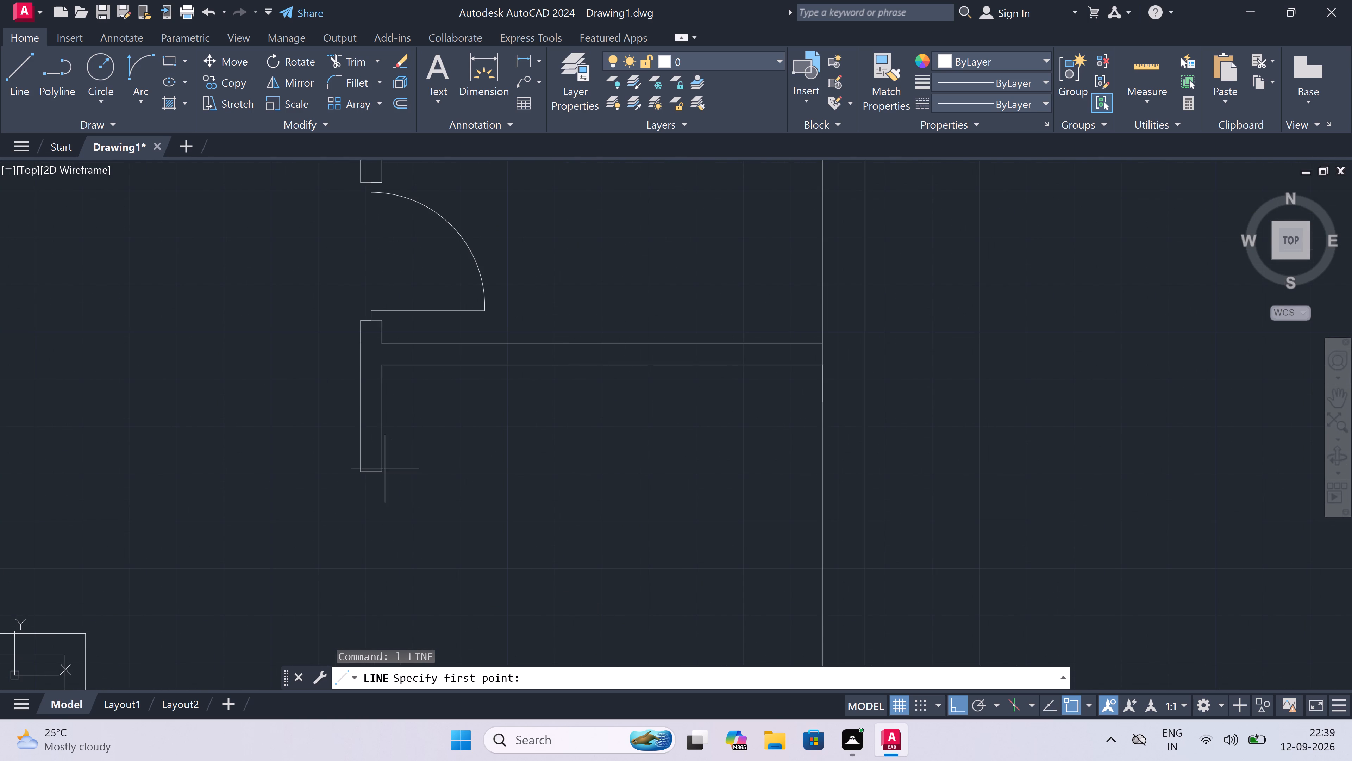
left_click(383, 469)
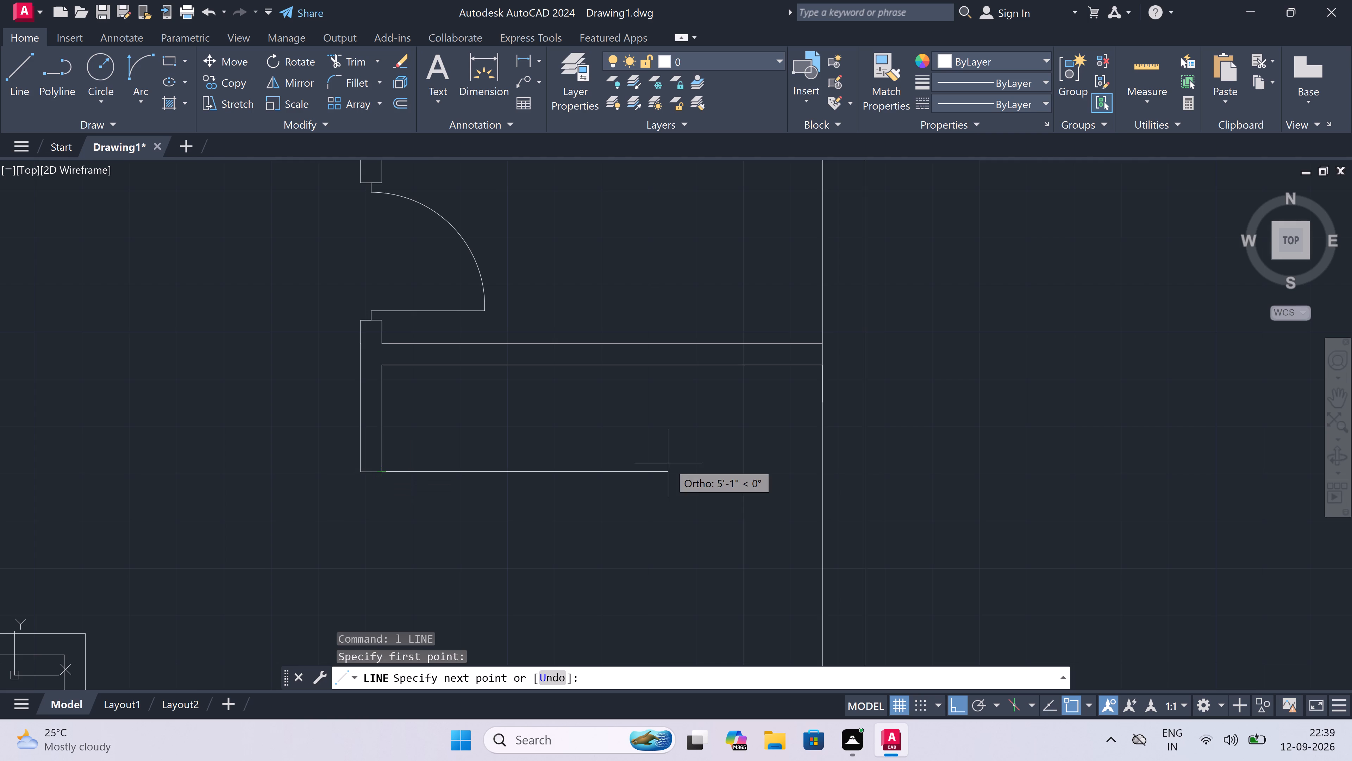
scroll(668, 463, "down", 4)
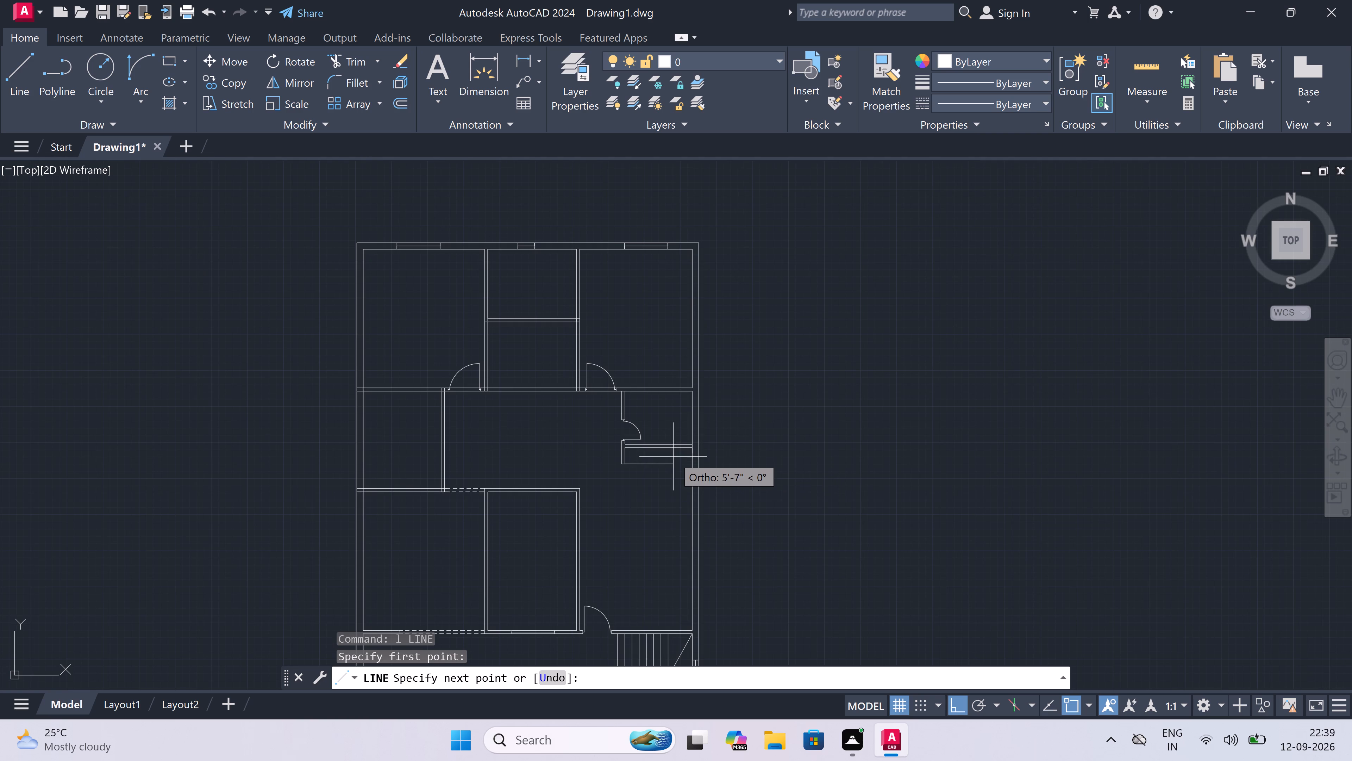
scroll(673, 457, "up", 1)
left_click(701, 475)
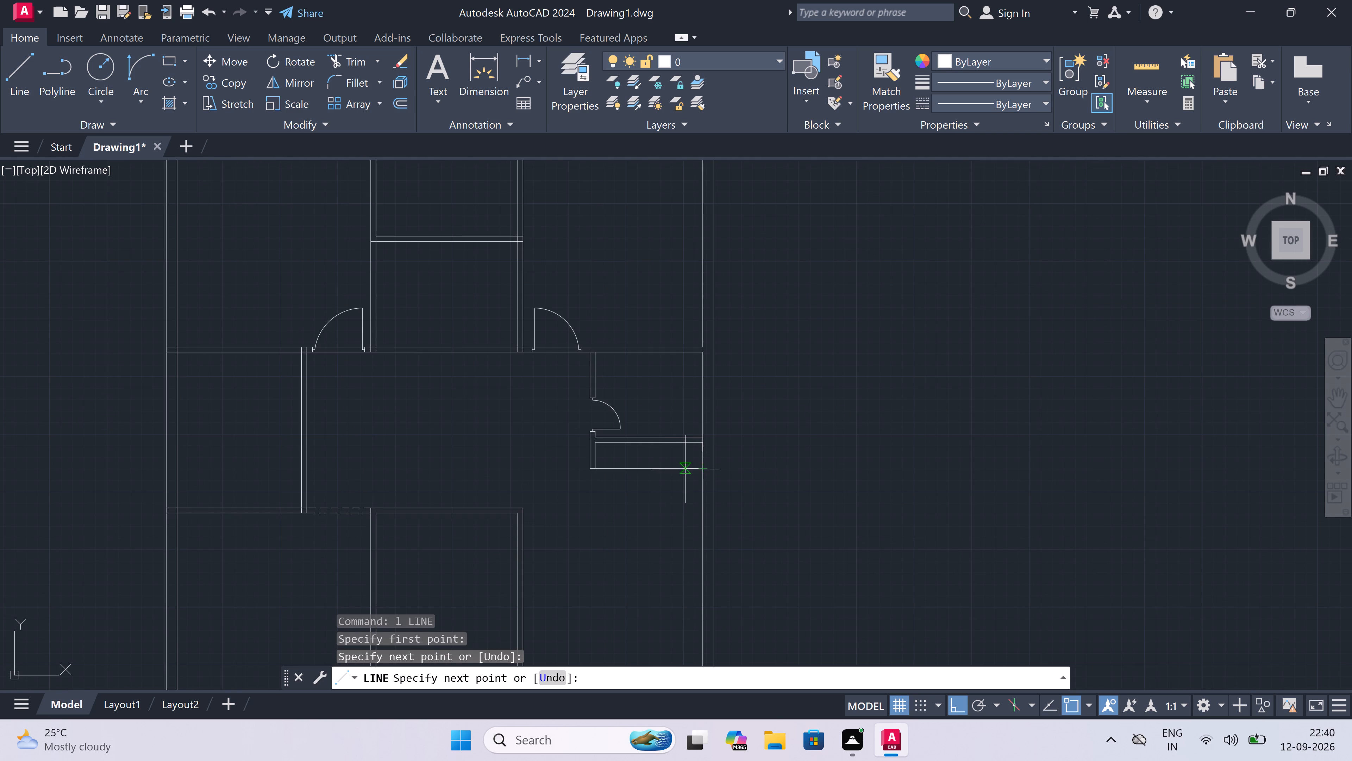
key("Escape")
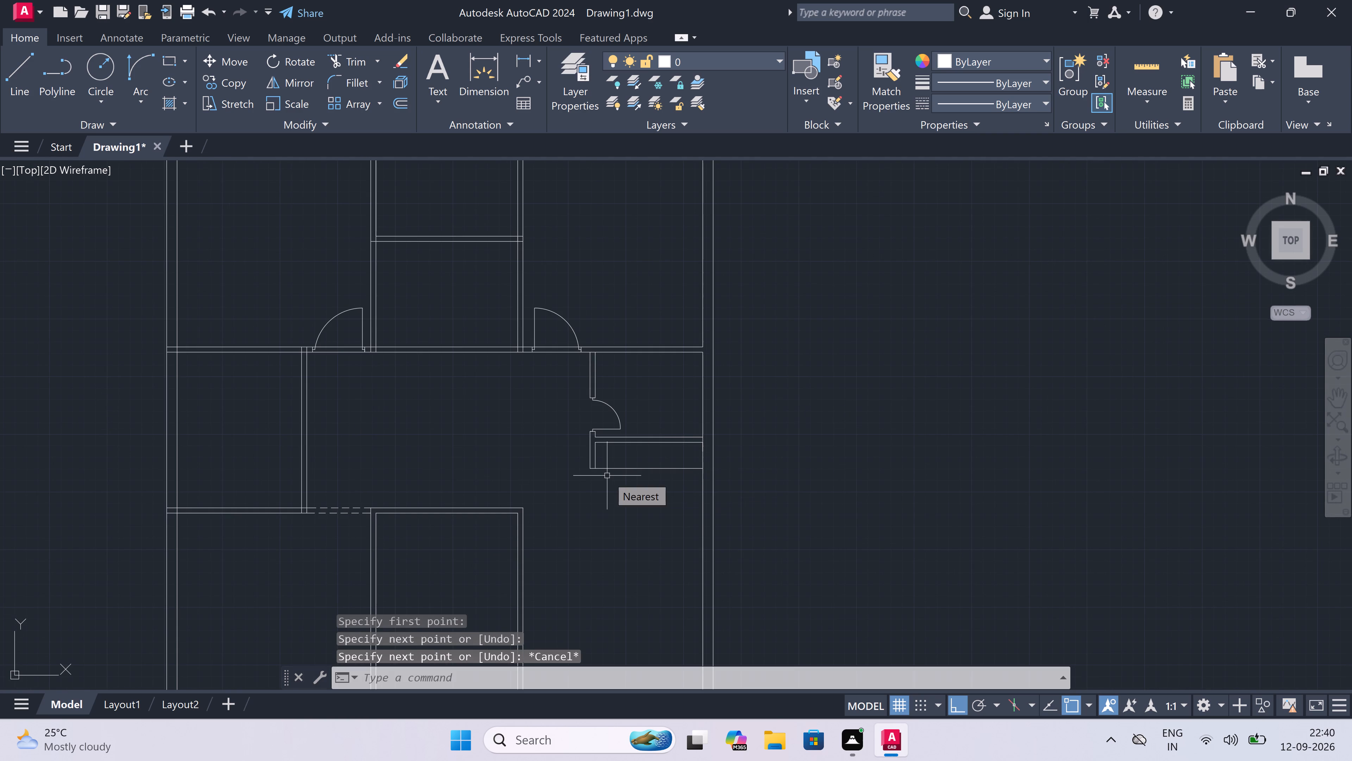
Draw a line about 1'-9" straight up from the upper face of the wall above the staircase.
type("l")
key("space")
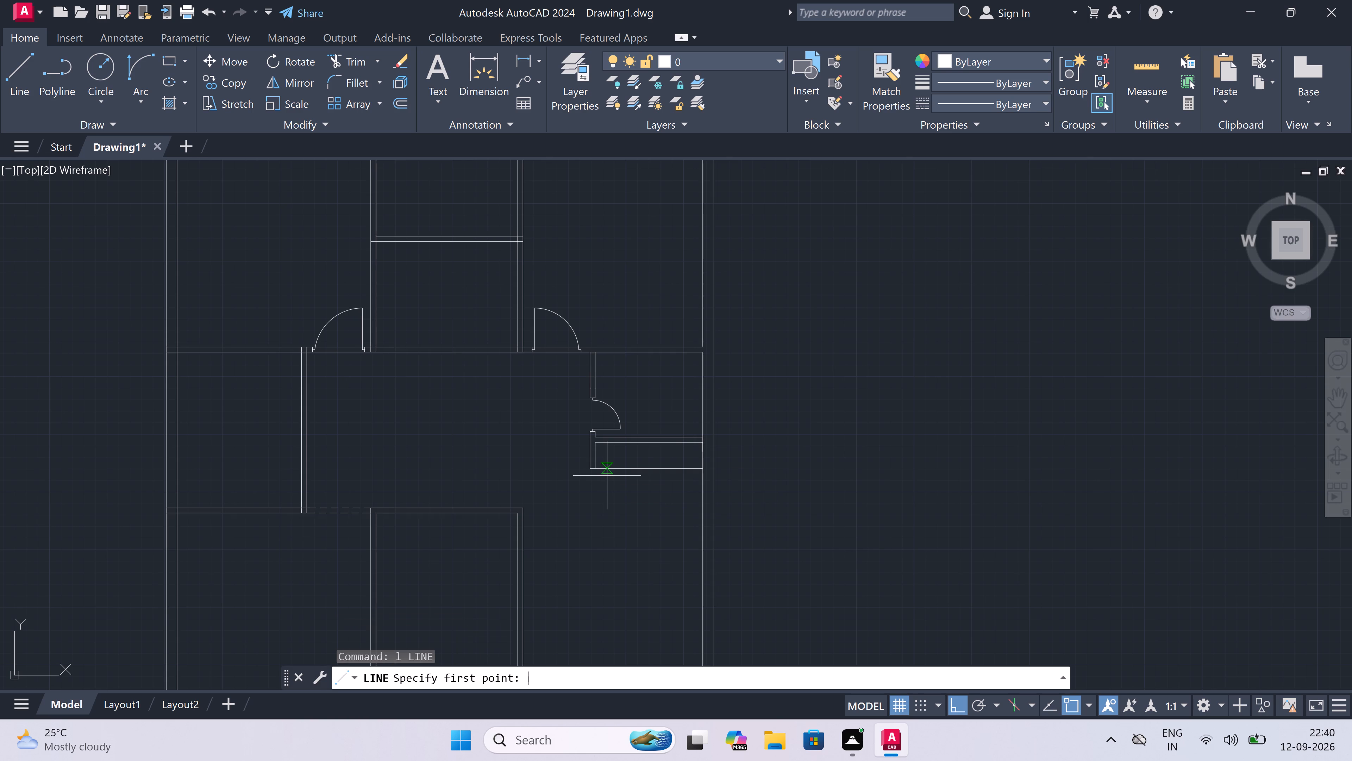
scroll(606, 474, "down", 2)
scroll(602, 505, "down", 1)
scroll(603, 545, "up", 6)
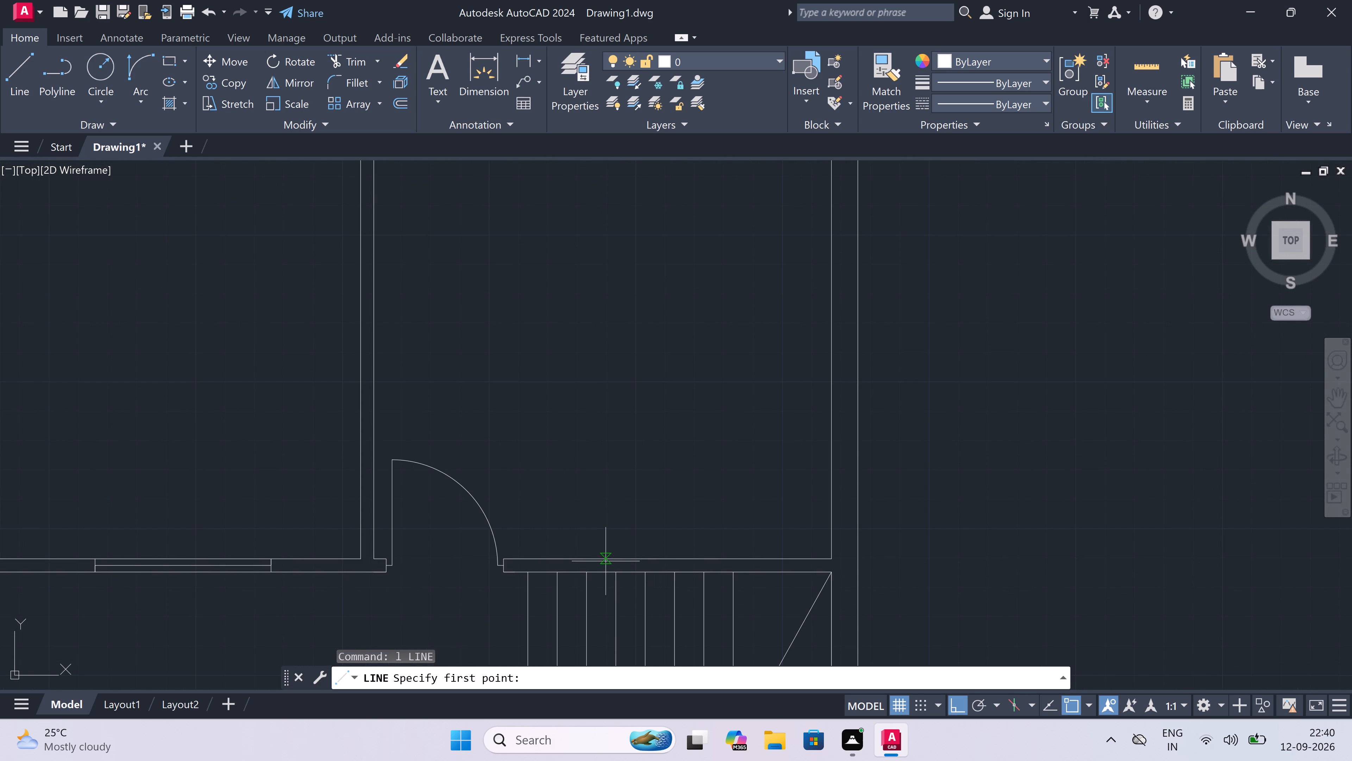
left_click_drag(602, 558, 602, 554)
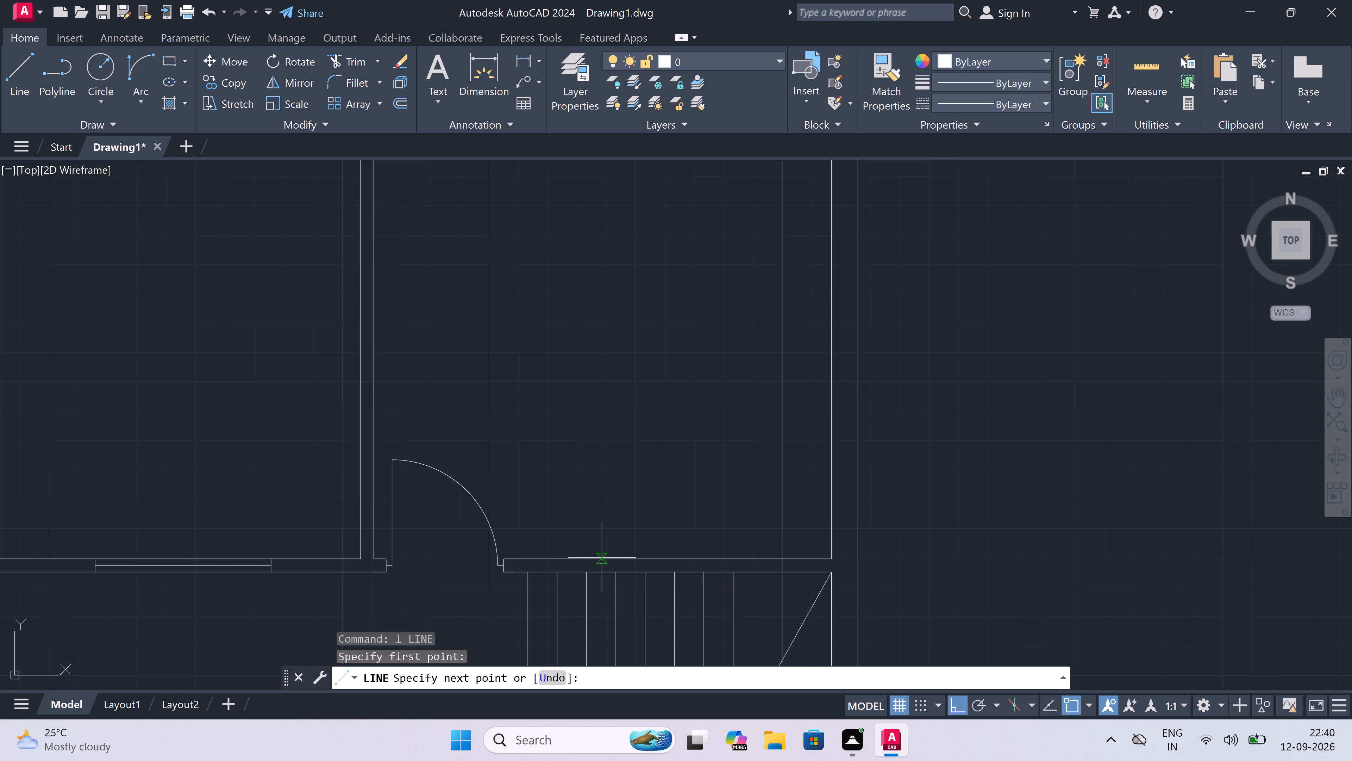
left_click(601, 495)
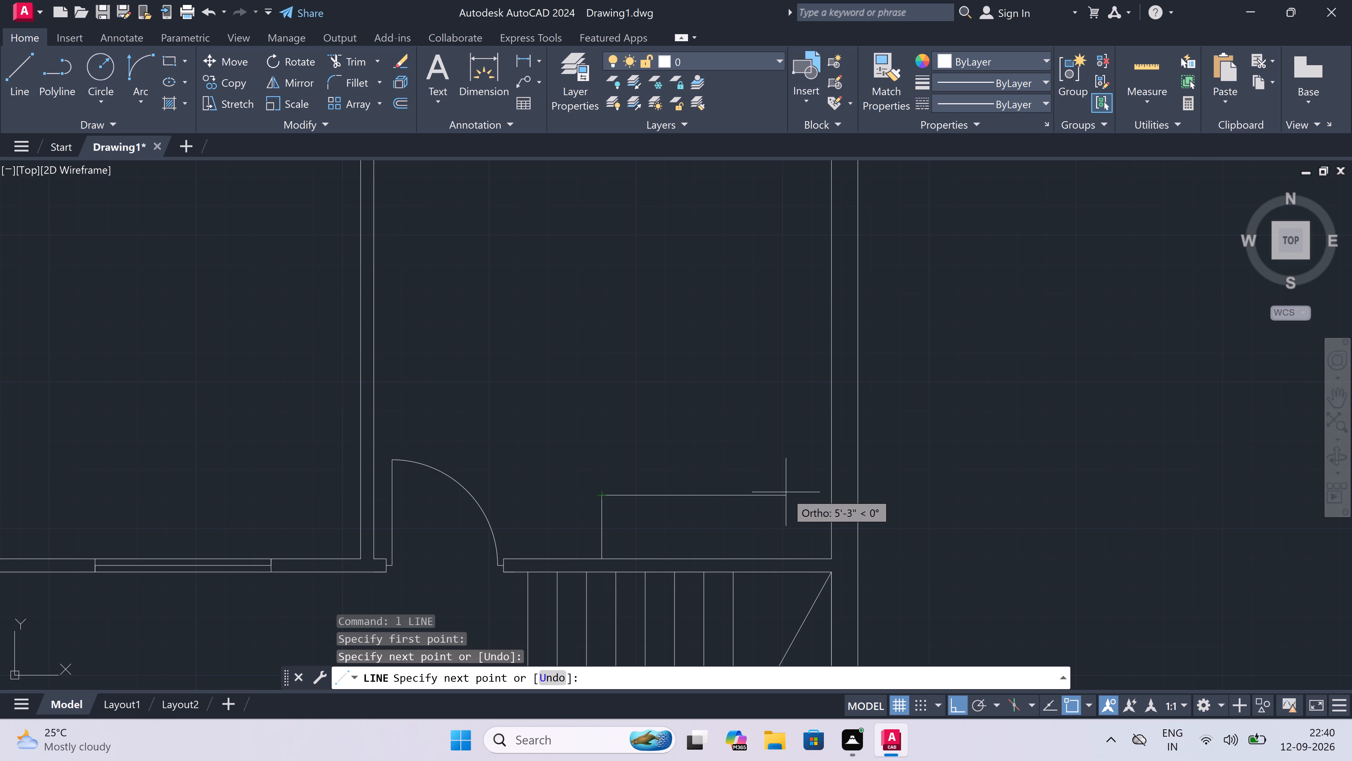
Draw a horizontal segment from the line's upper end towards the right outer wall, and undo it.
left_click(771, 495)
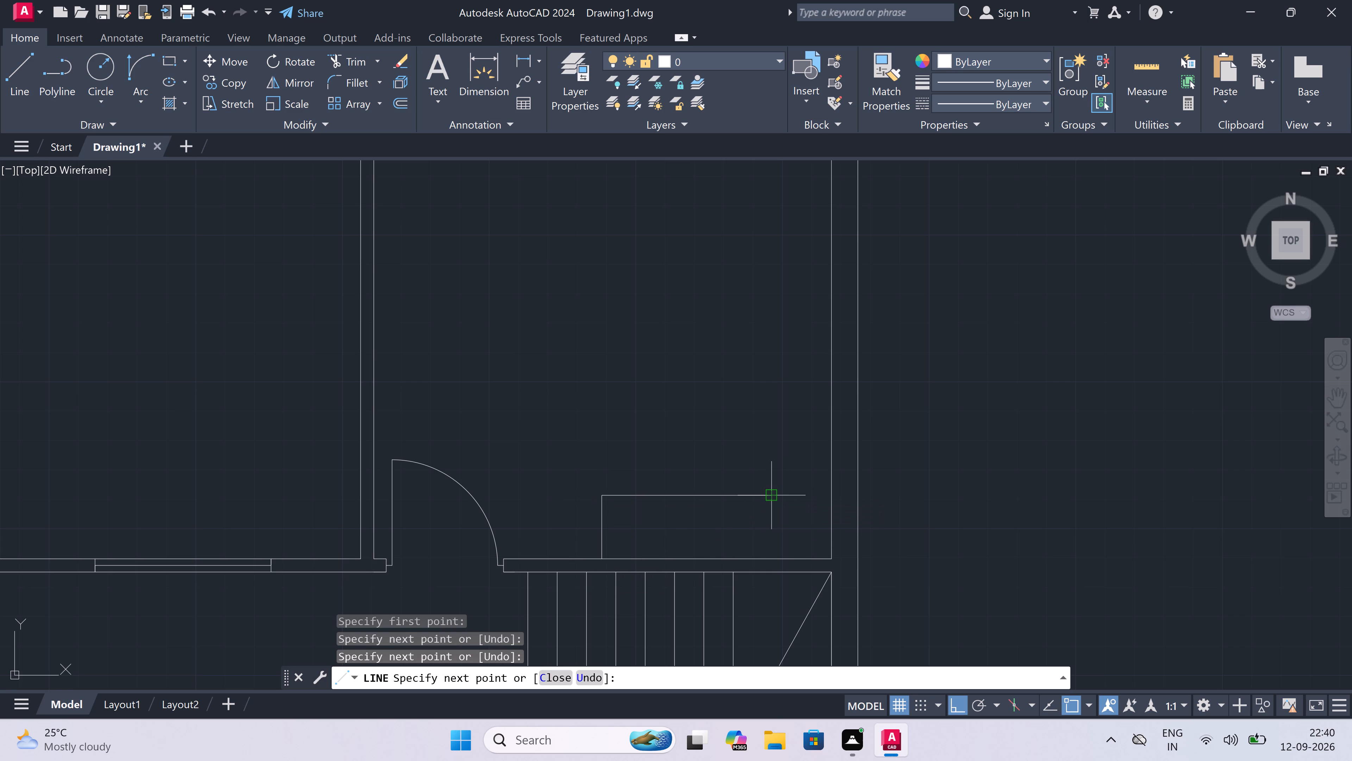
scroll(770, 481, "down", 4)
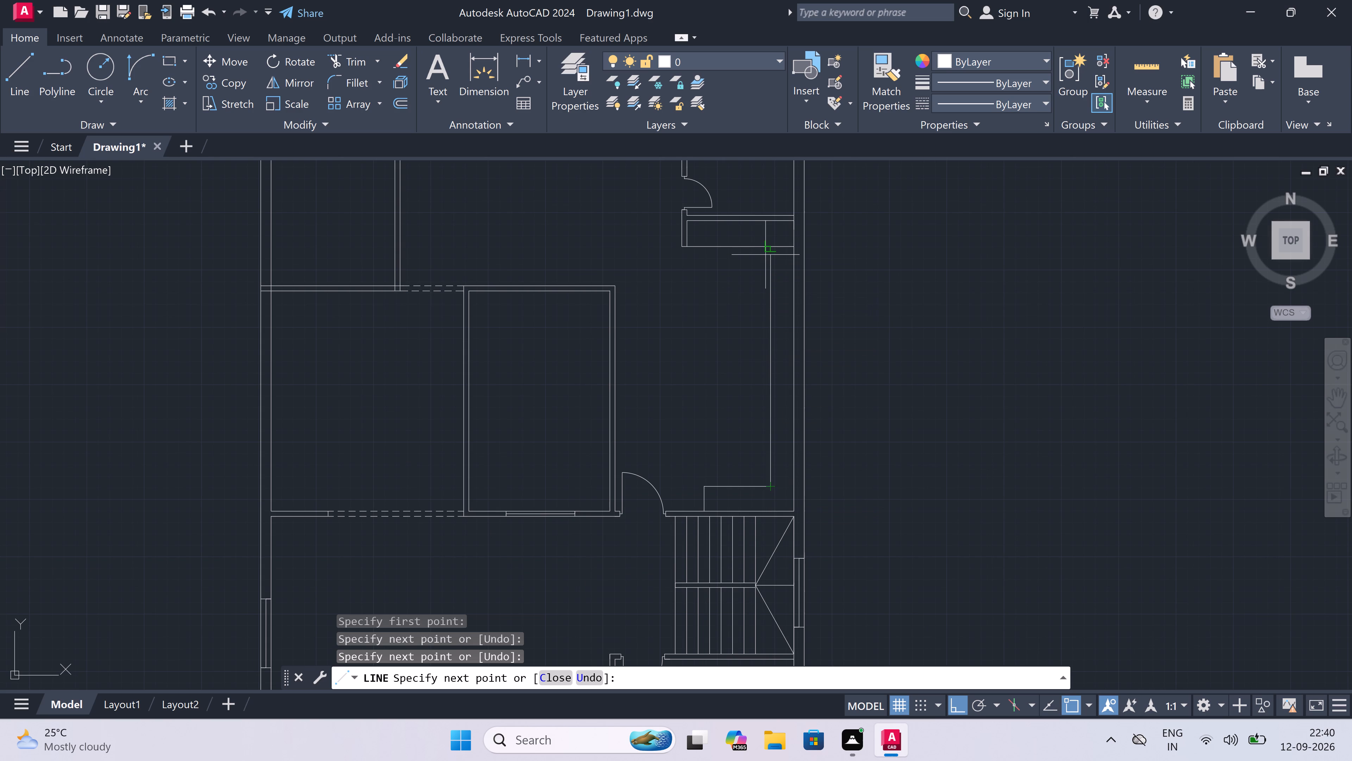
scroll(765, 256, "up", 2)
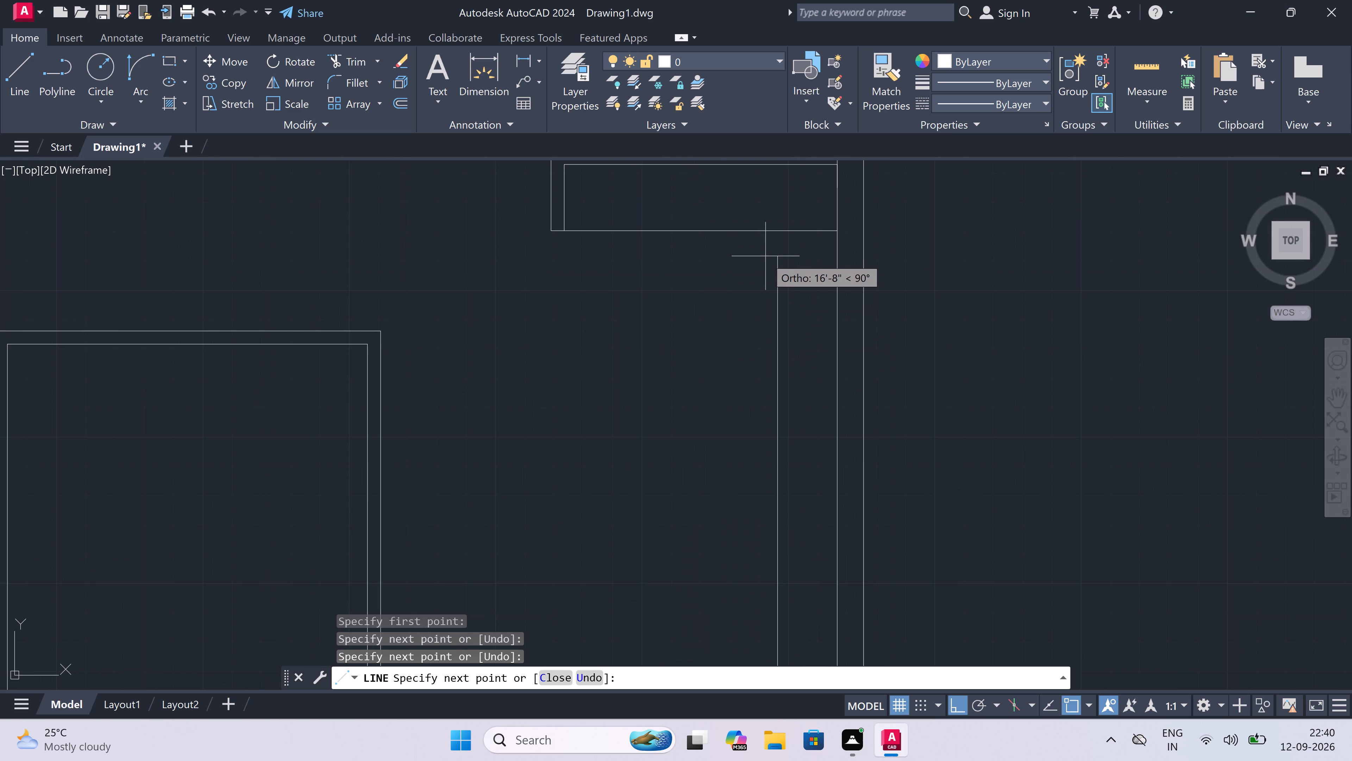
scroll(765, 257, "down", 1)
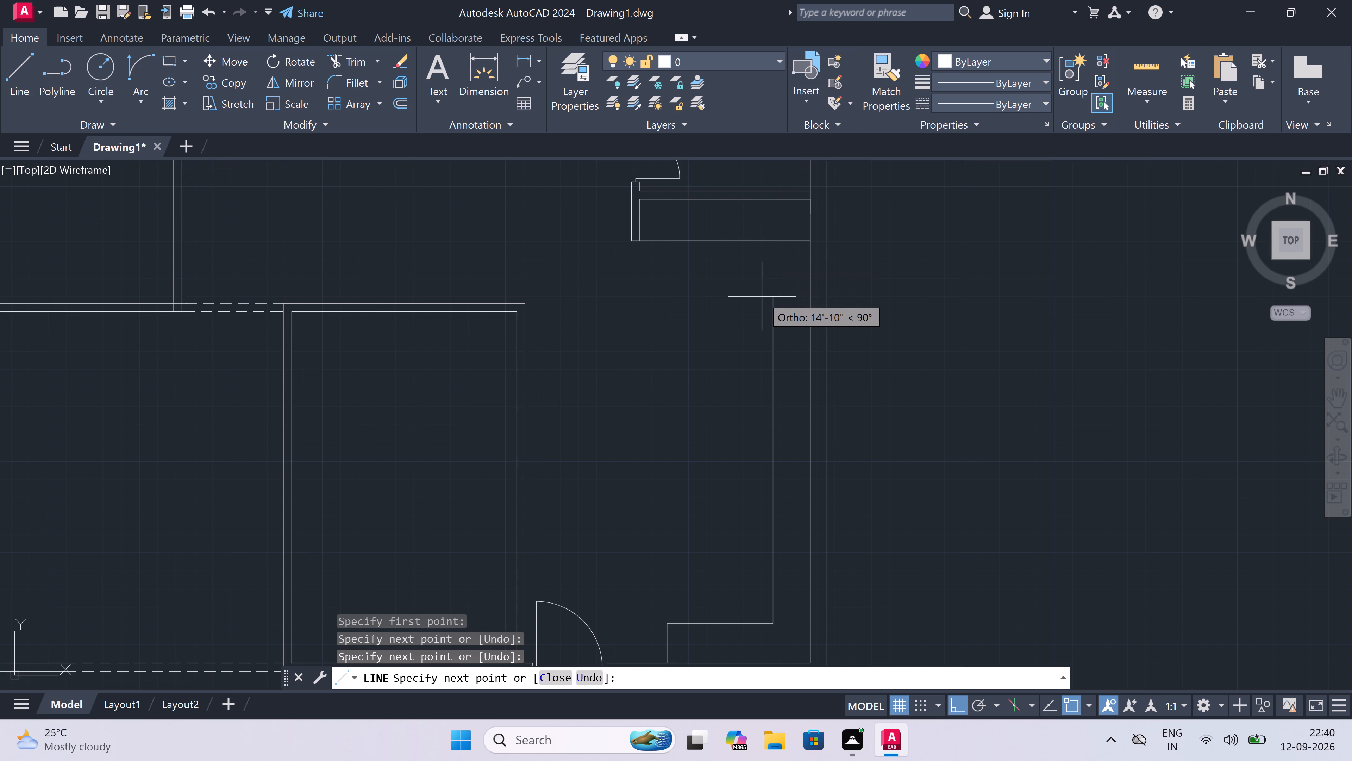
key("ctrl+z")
Continue the outline above the staircase with a segment about 4'-11" towards the right outer wall and one about 15'-1" straight up.
scroll(759, 316, "down", 3)
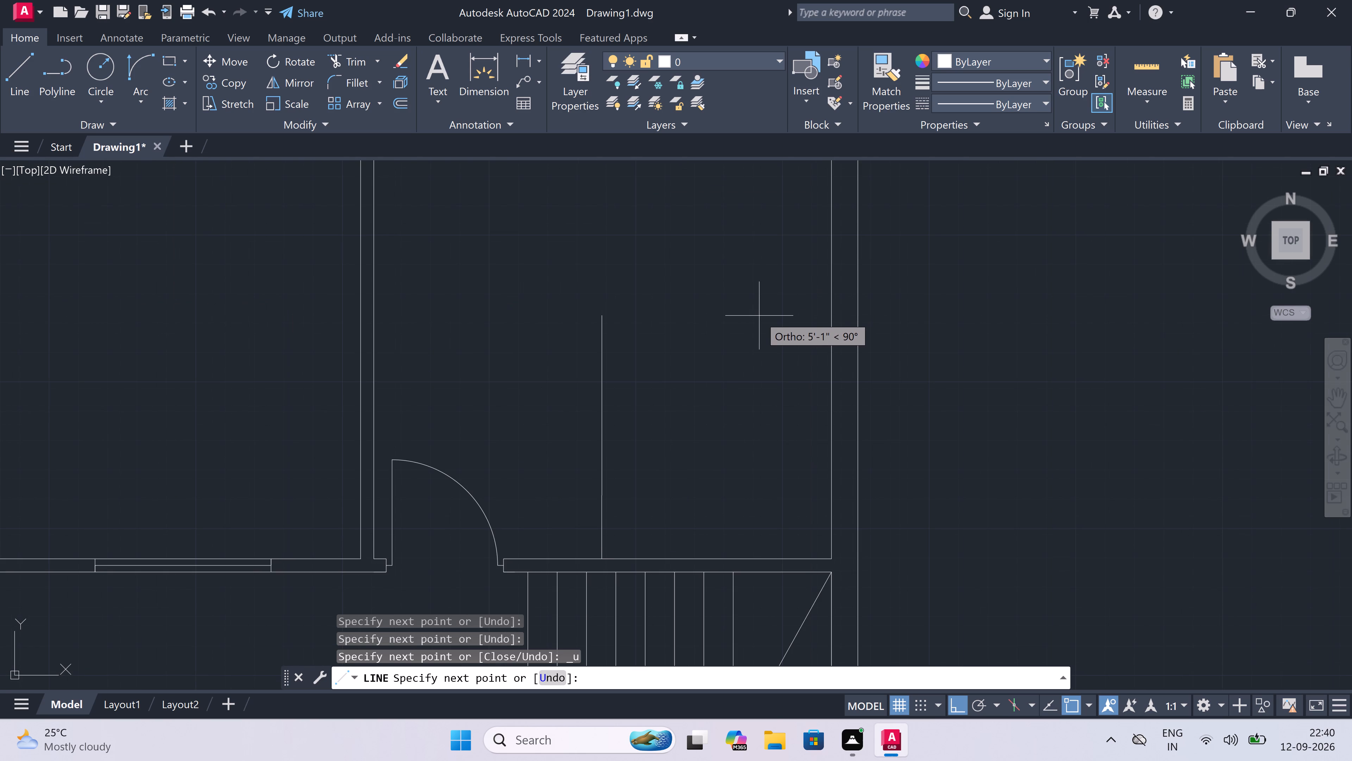
scroll(766, 377, "up", 1)
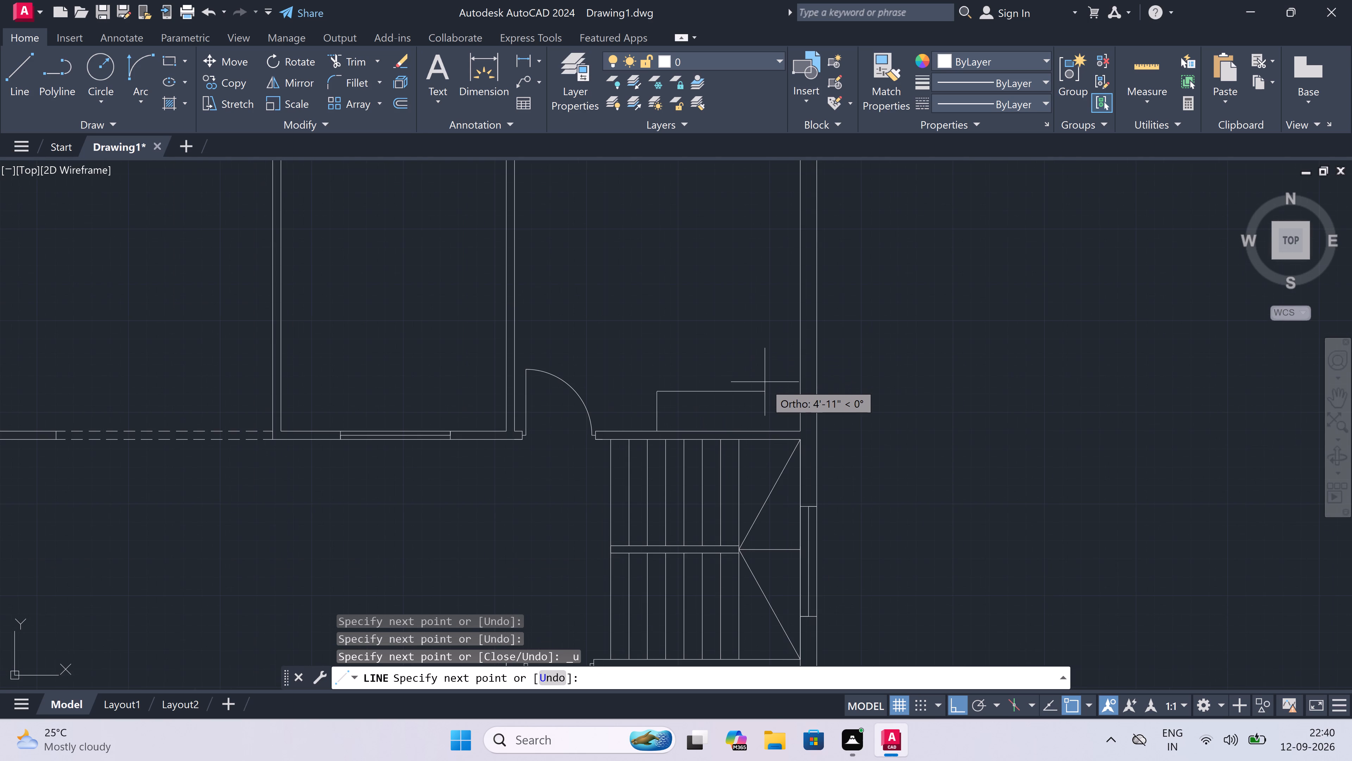
scroll(764, 383, "up", 2)
left_click(752, 400)
scroll(751, 380, "down", 5)
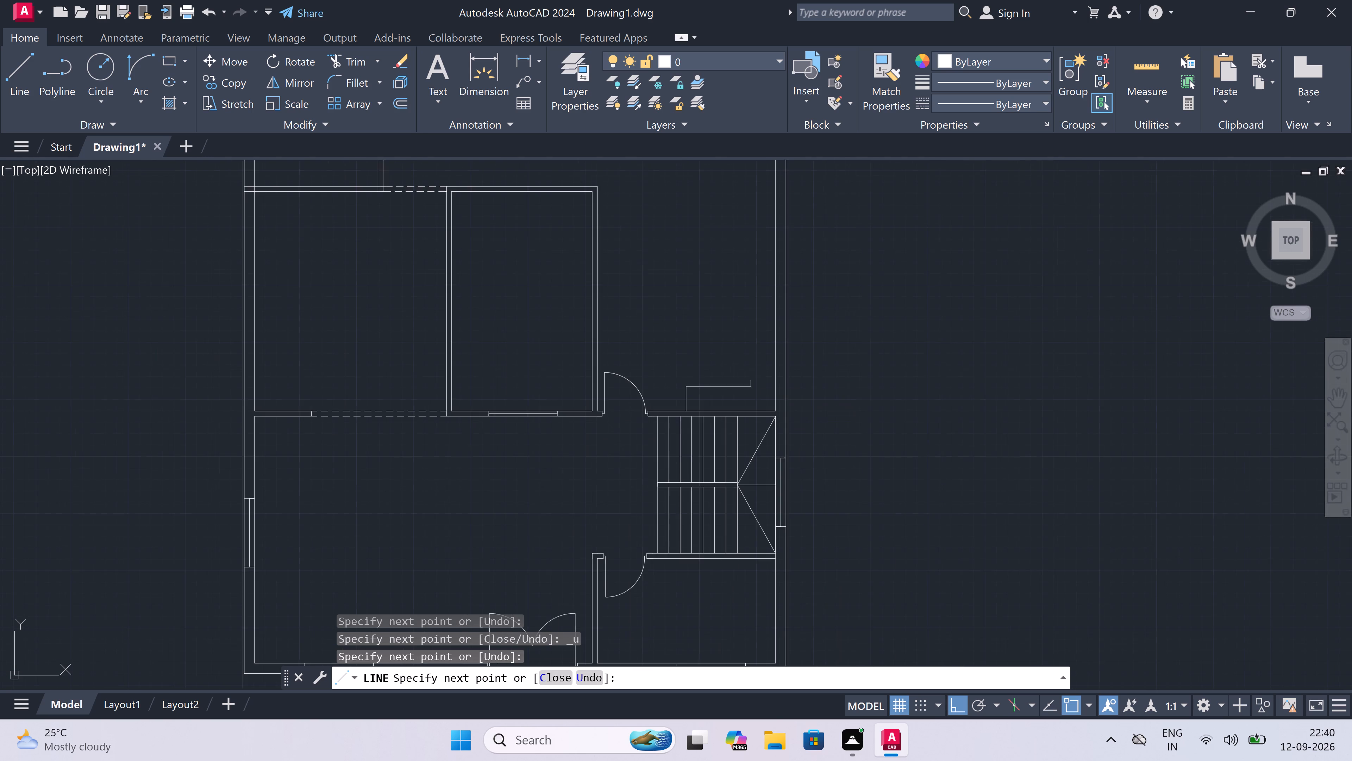
scroll(750, 380, "down", 2)
scroll(747, 326, "up", 4)
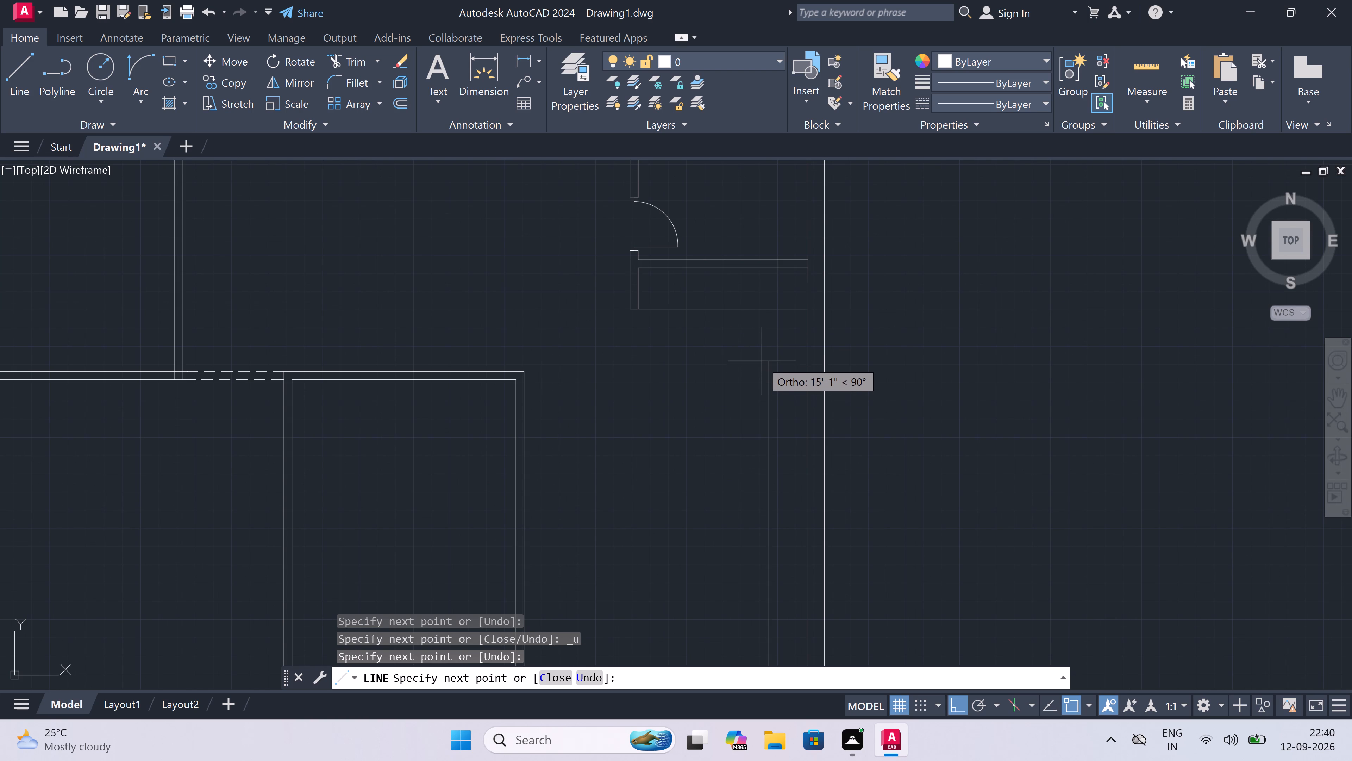
left_click(762, 358)
Extend the outline horizontally left until aligned with the wall return's inner face, and straight up to the return's bottom line.
scroll(621, 340, "up", 3)
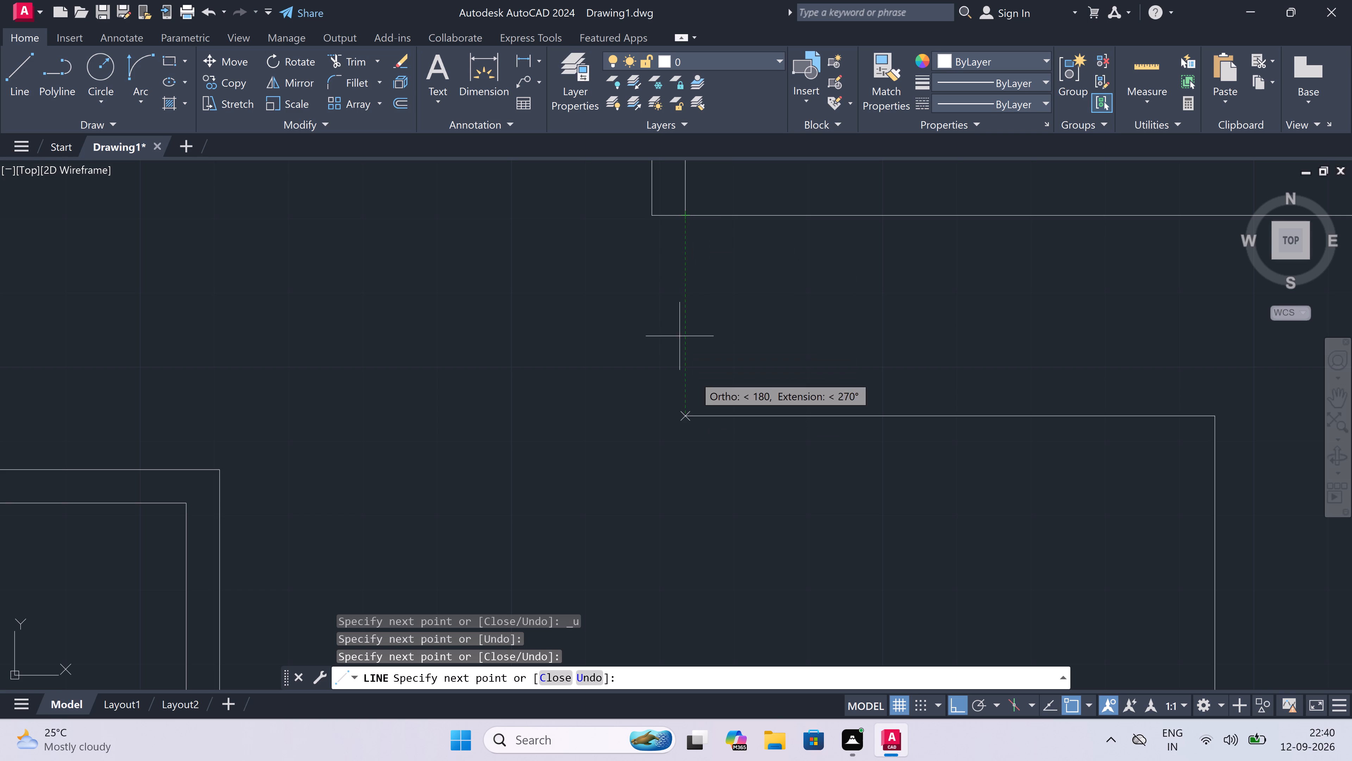
left_click_drag(682, 416, 682, 413)
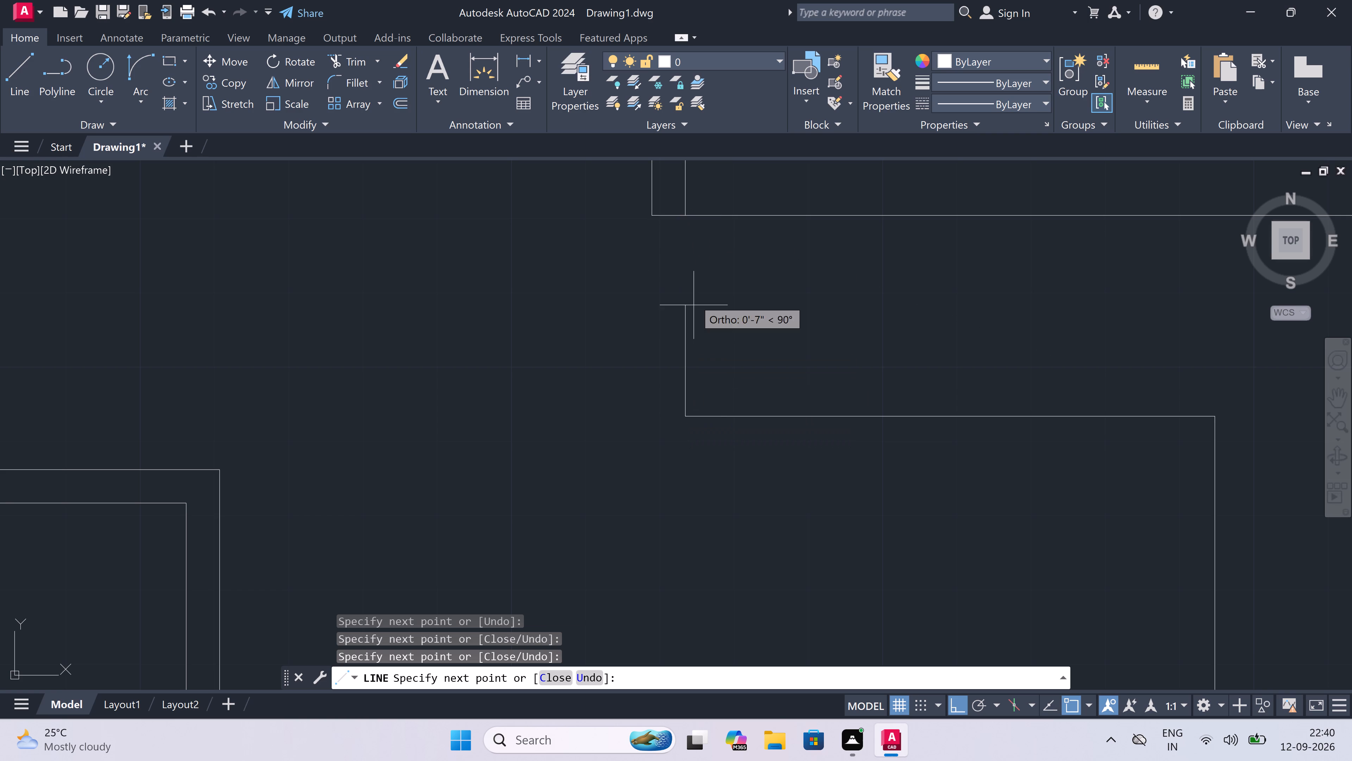
left_click(687, 215)
key("Escape")
Examine the completed counter outline and the overall floor plan.
scroll(653, 223, "down", 9)
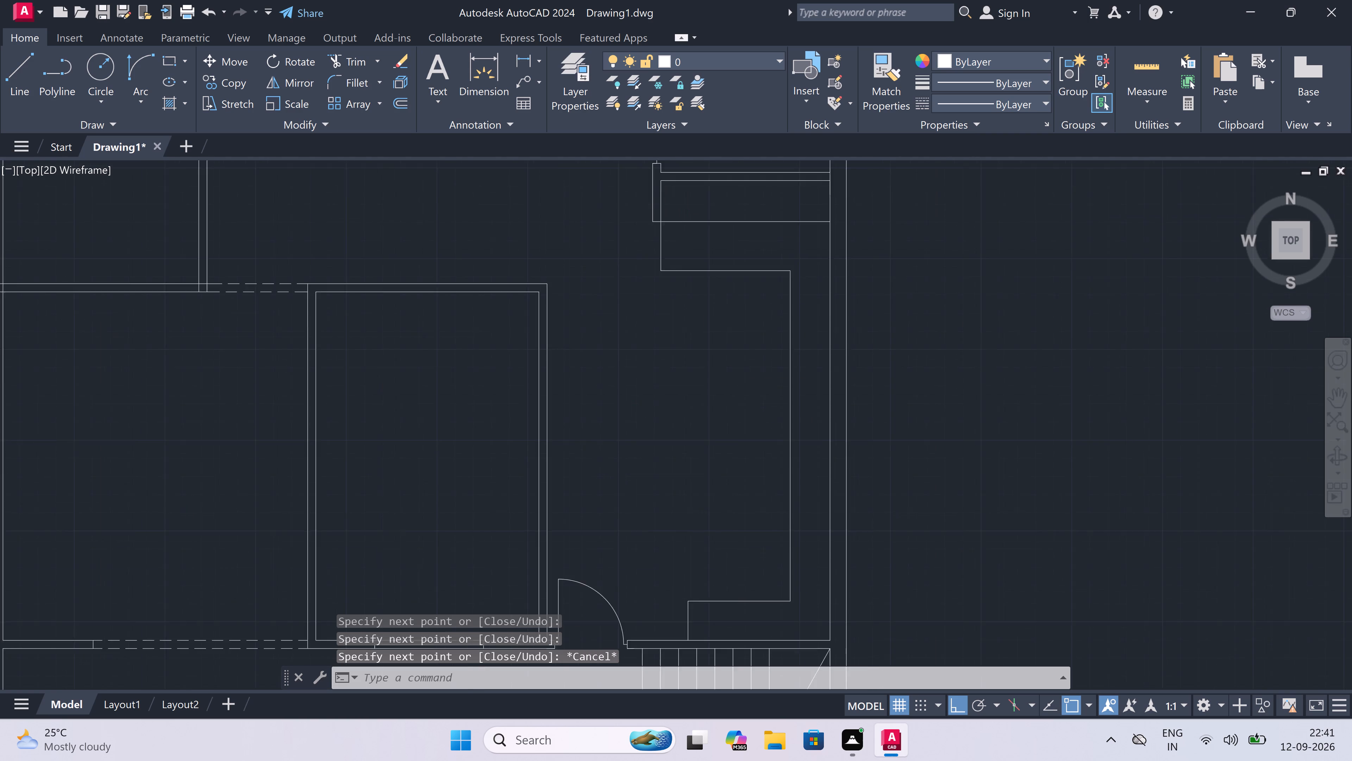
scroll(653, 224, "down", 2)
scroll(654, 222, "up", 5)
scroll(683, 214, "down", 3)
scroll(687, 211, "up", 5)
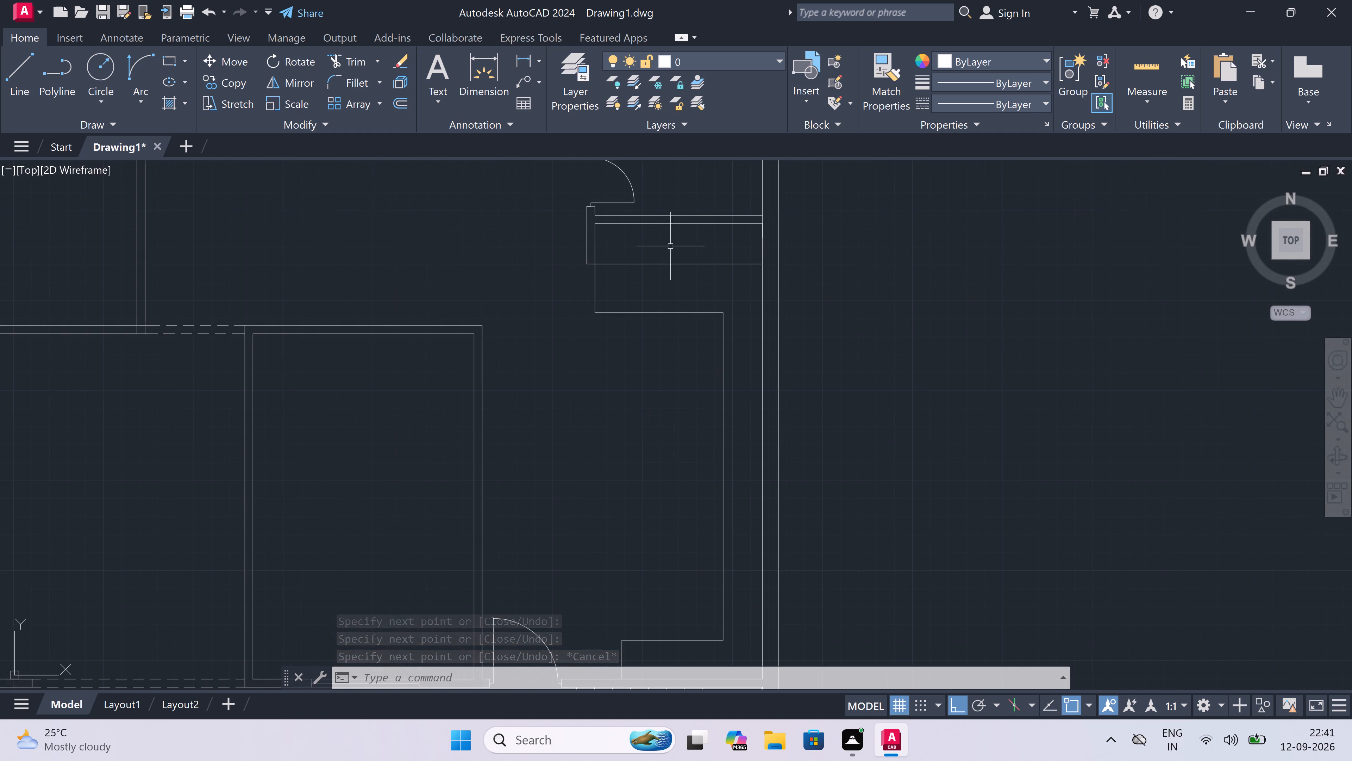
scroll(564, 311, "down", 2)
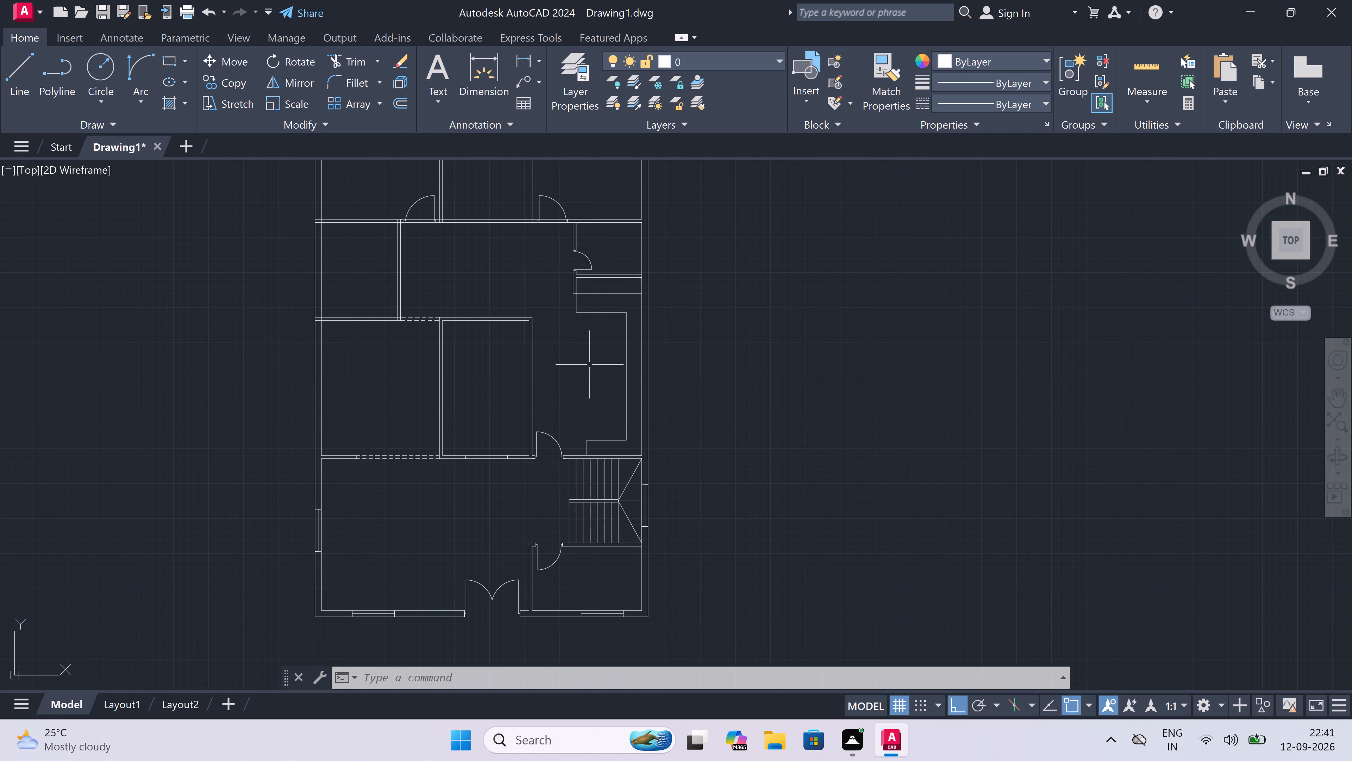
scroll(592, 374, "down", 1)
scroll(549, 376, "down", 2)
scroll(478, 334, "up", 3)
scroll(478, 334, "down", 2)
scroll(561, 316, "up", 4)
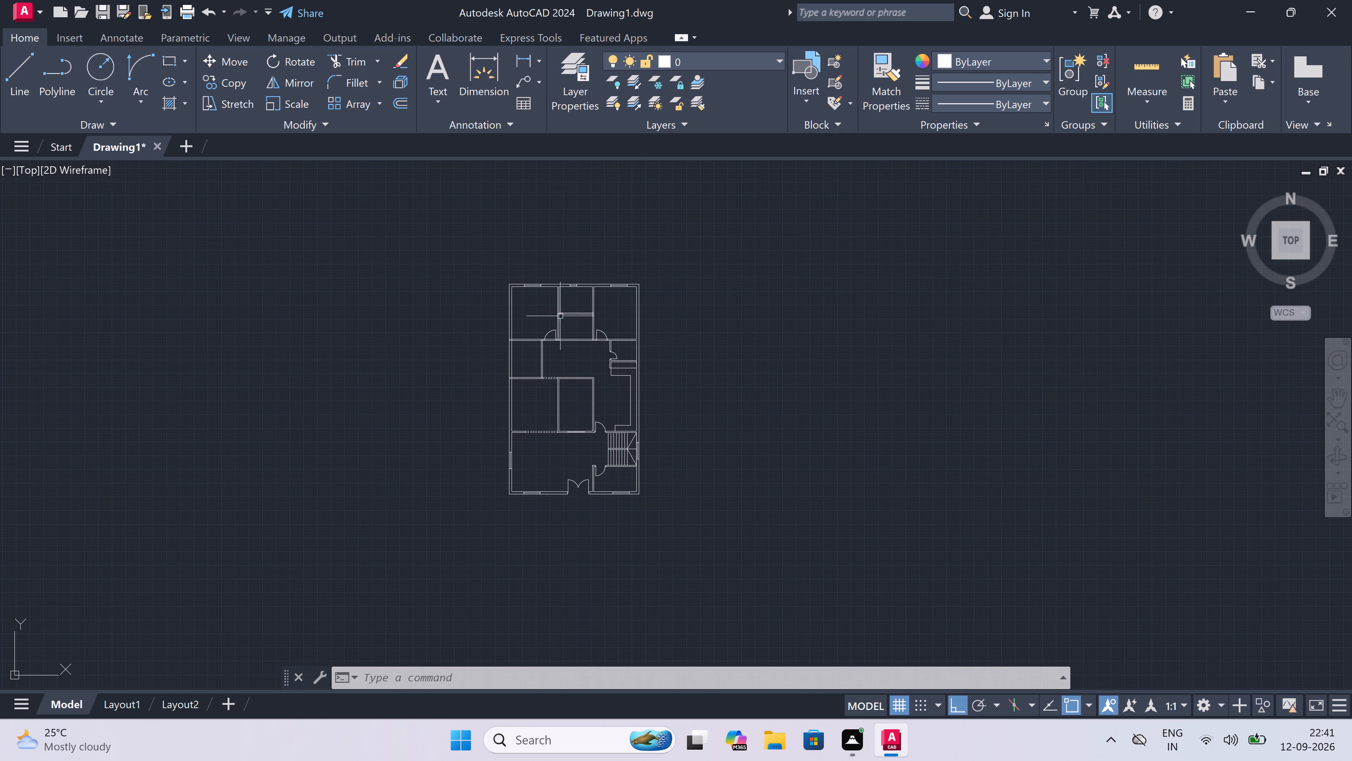
Trim the overlapping lines where the horizontal partition between the two upper middle rooms meets the left vertical partition.
scroll(541, 284, "up", 2)
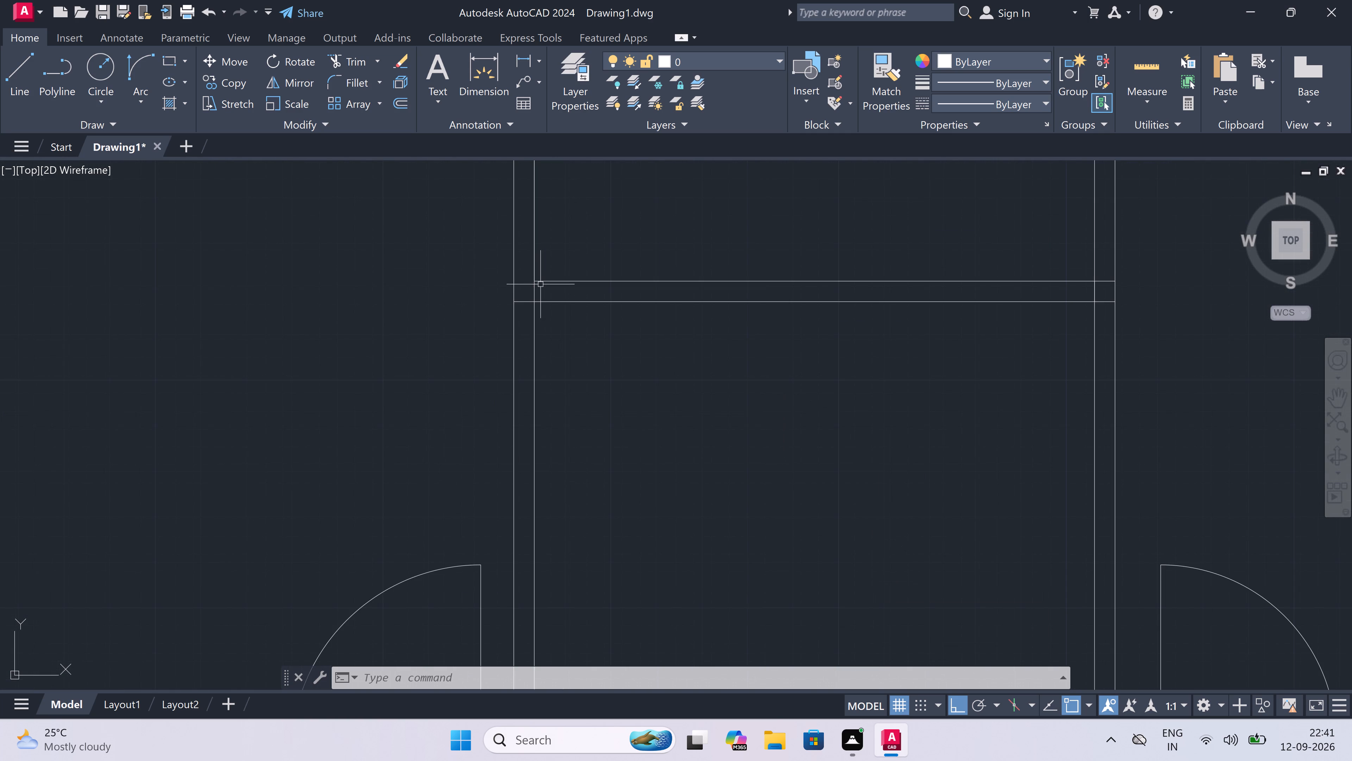
type("tr")
key("space")
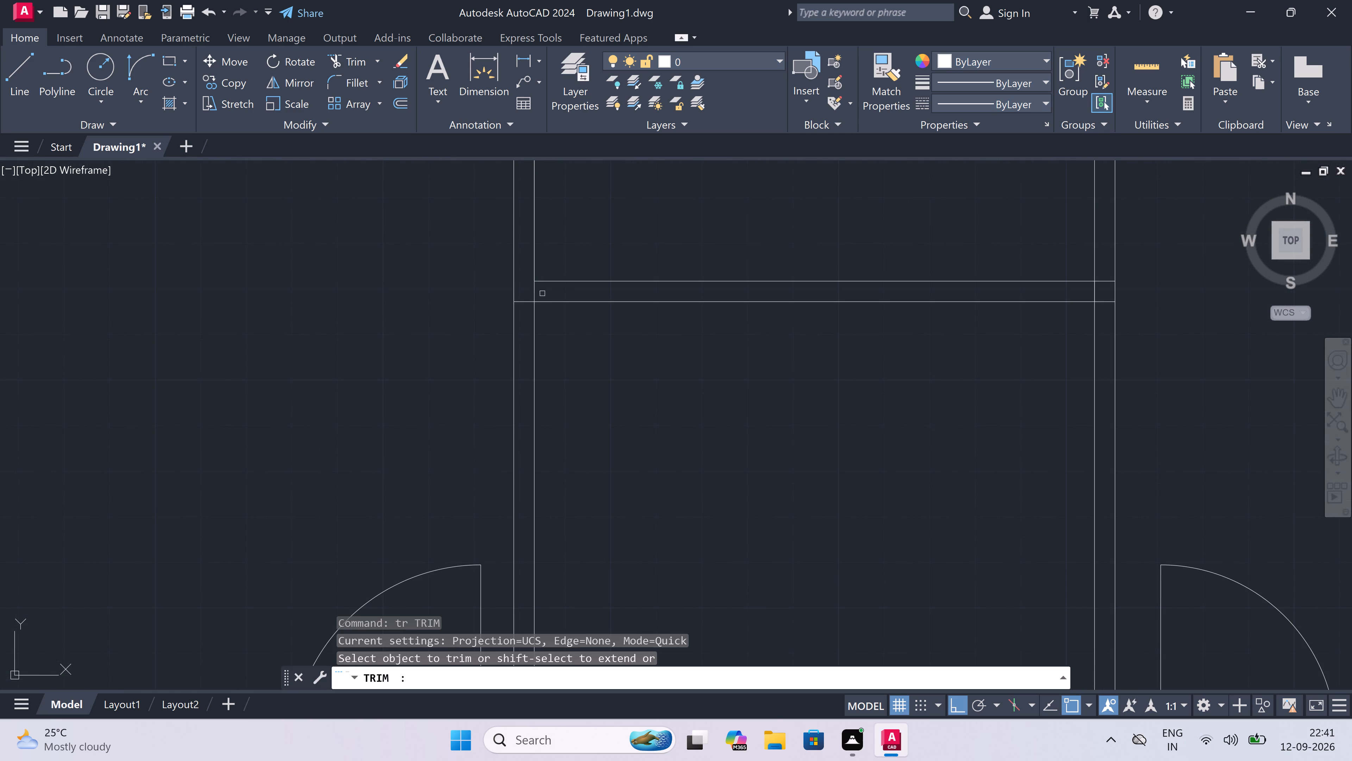
left_click(529, 309)
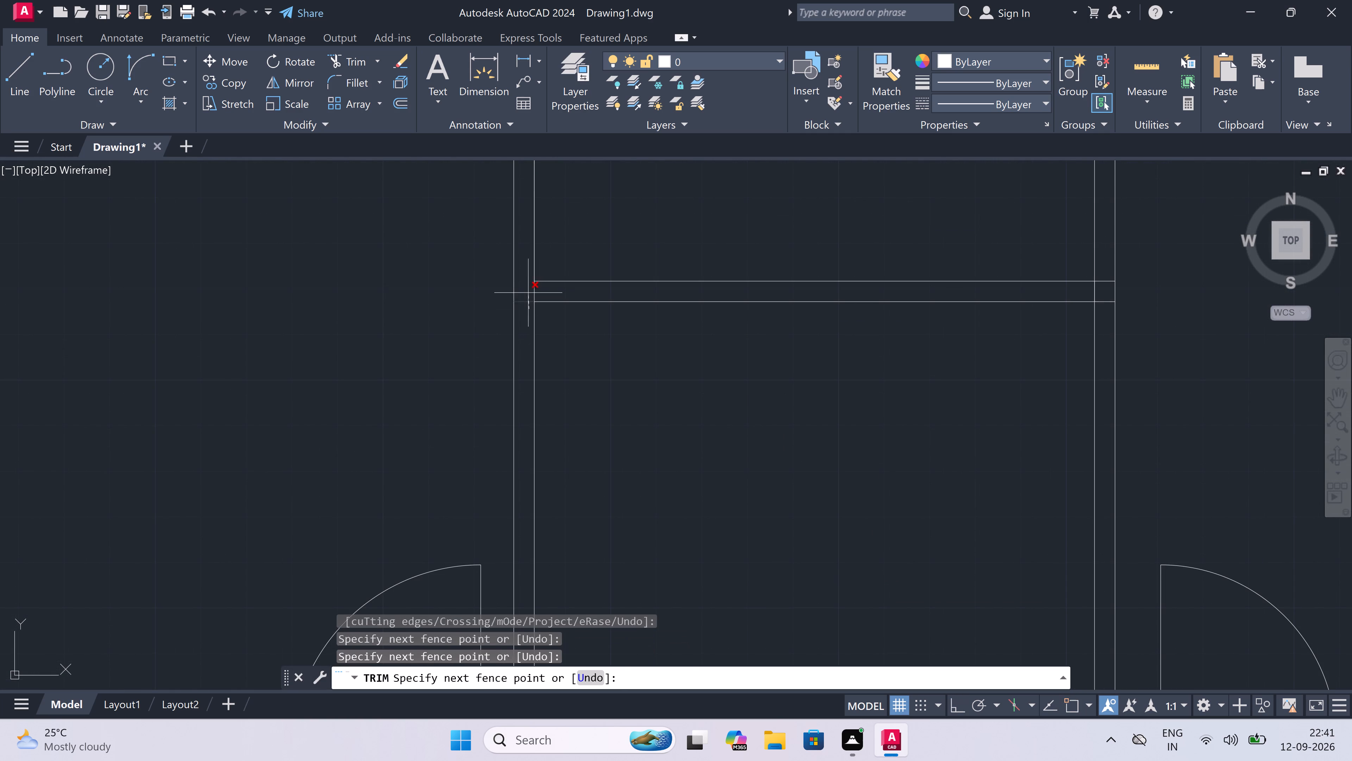
left_click(528, 293)
scroll(528, 293, "up", 2)
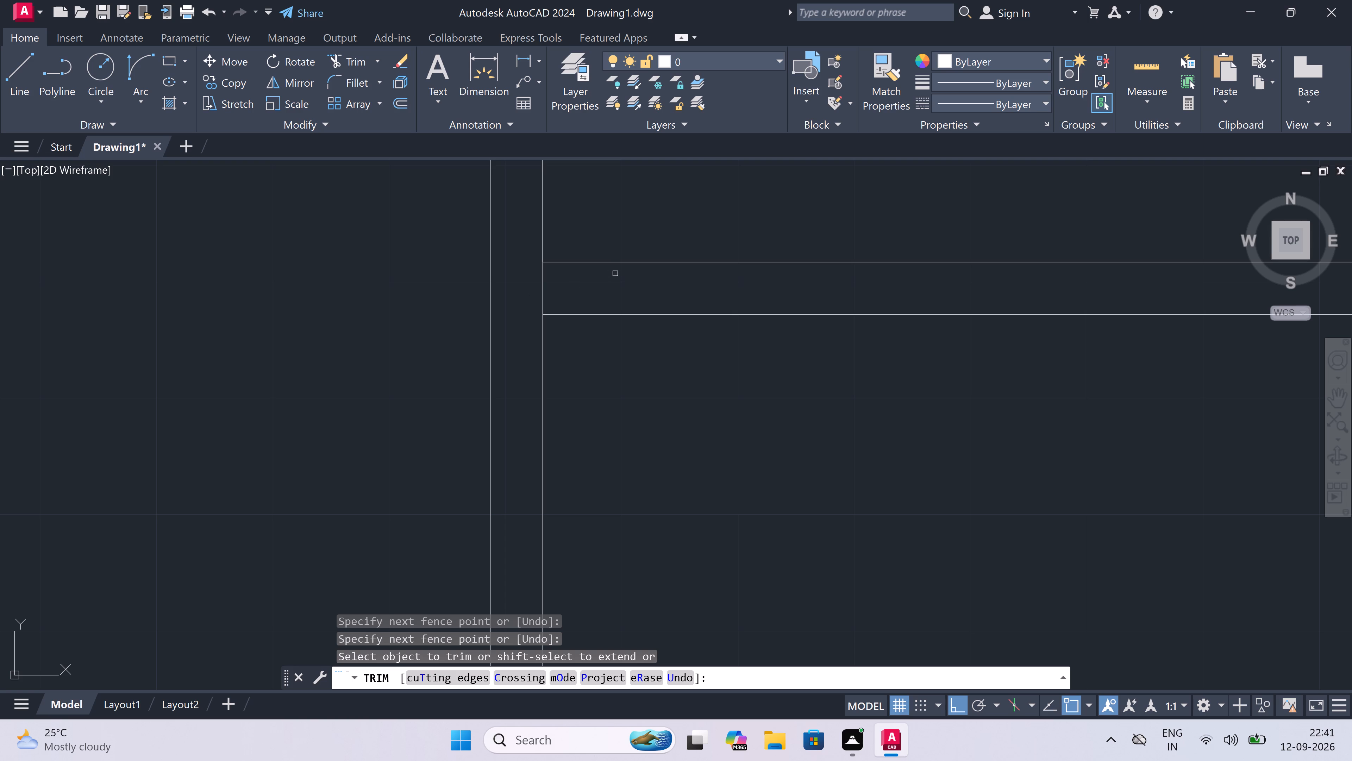
left_click(601, 278)
left_click(549, 286)
left_click(532, 289)
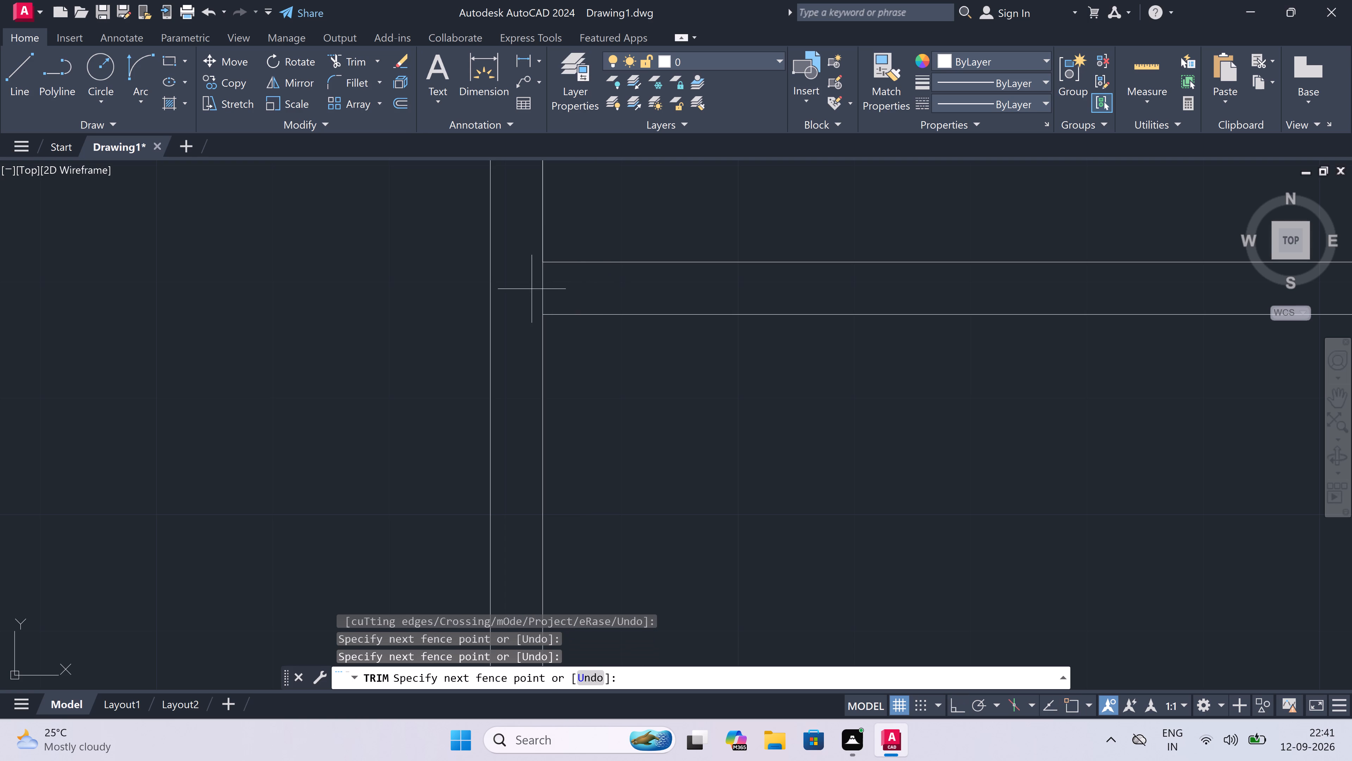
left_click(560, 286)
Trim the two wall lines crossing the opening of the upper left room's door.
scroll(560, 286, "down", 3)
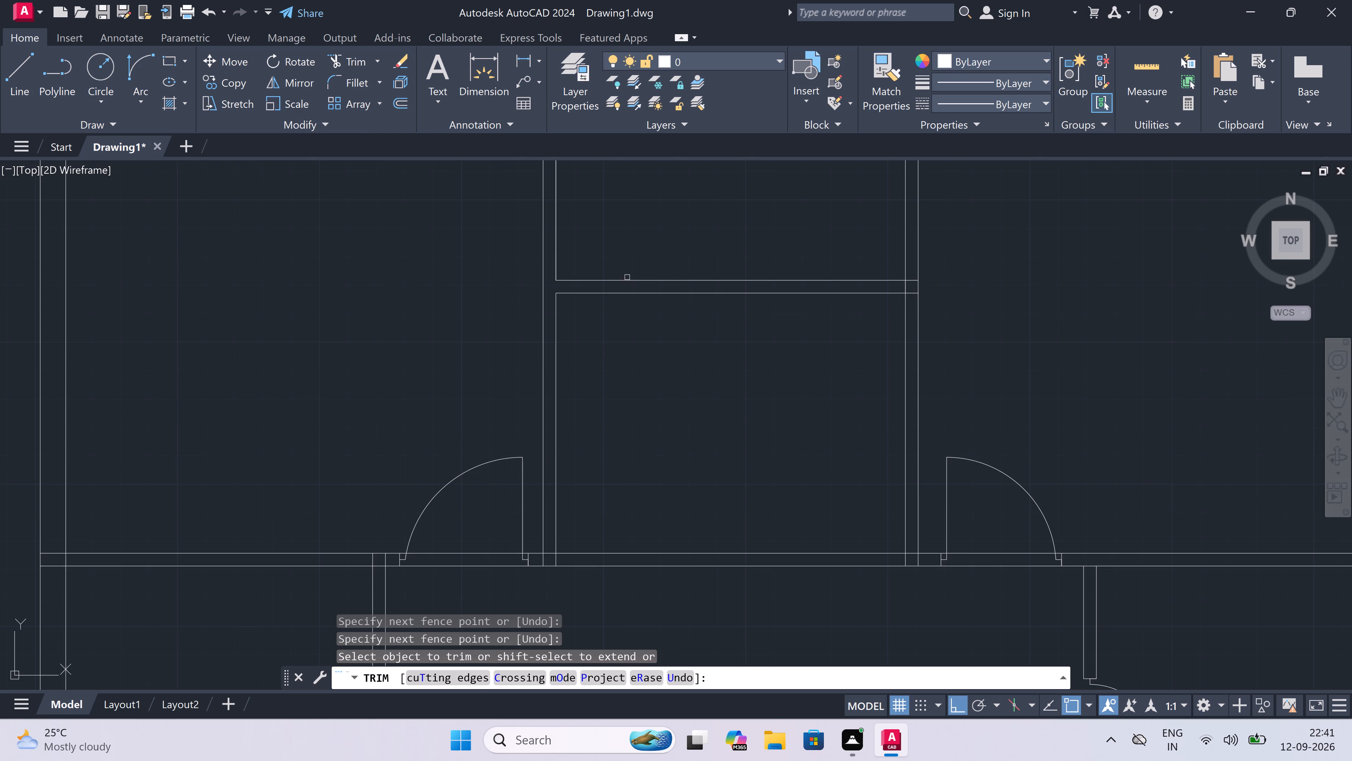
scroll(580, 456, "down", 2)
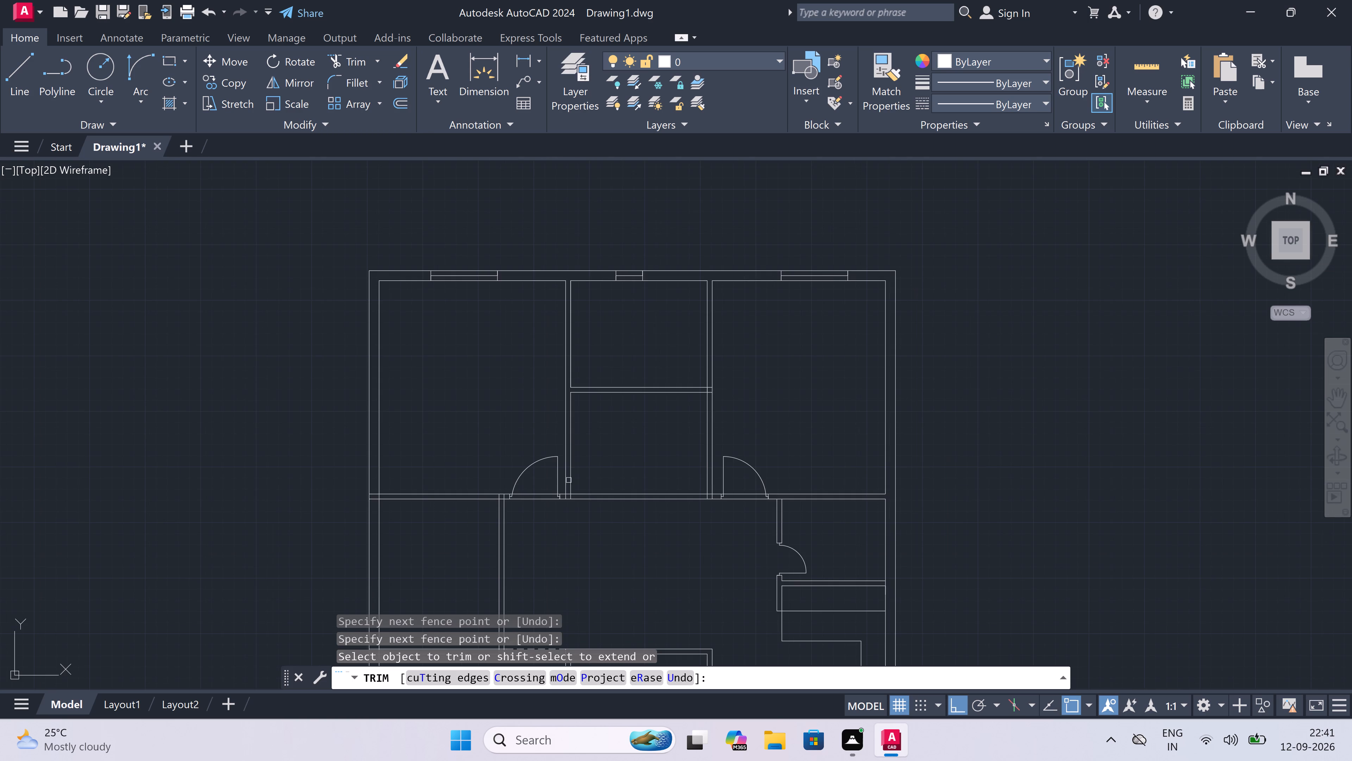
scroll(521, 503, "up", 4)
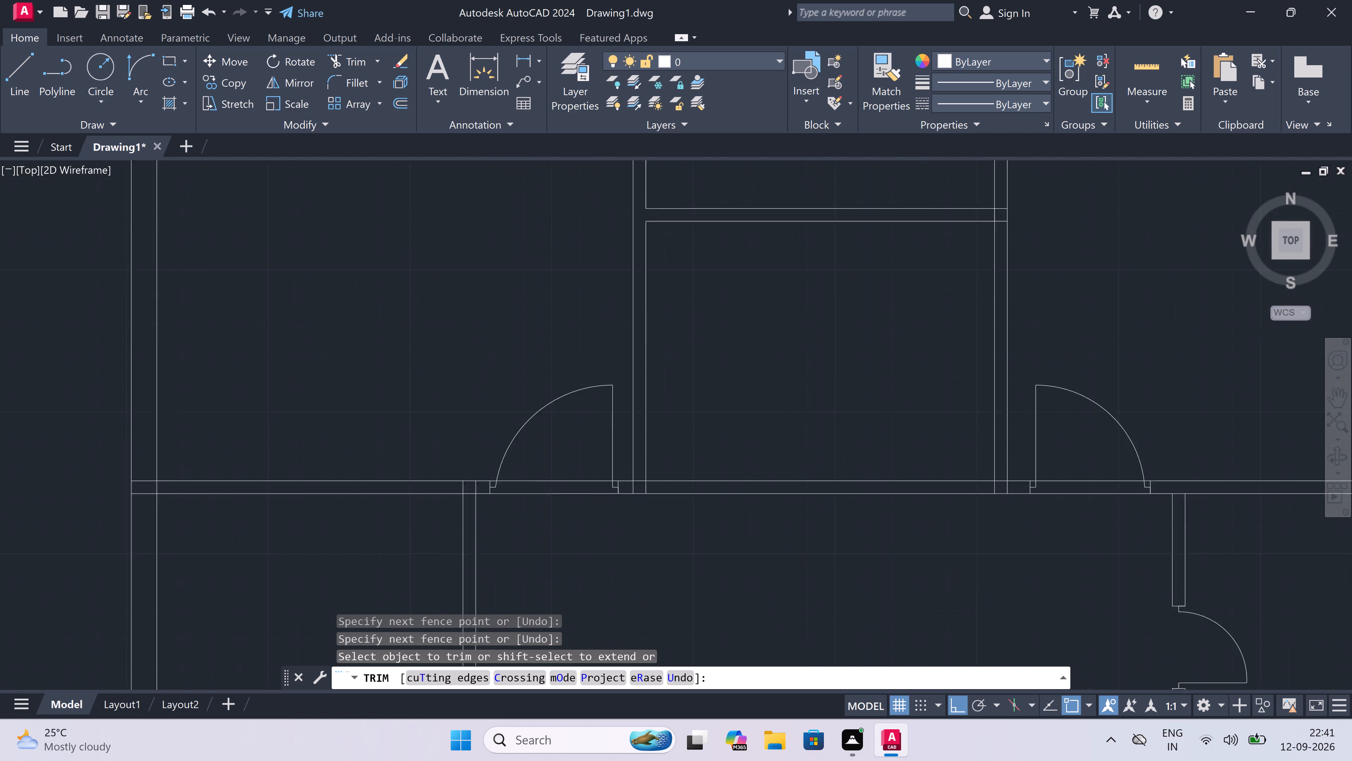
left_click_drag(525, 502, 534, 488)
left_click_drag(589, 398, 578, 438)
left_click(556, 494)
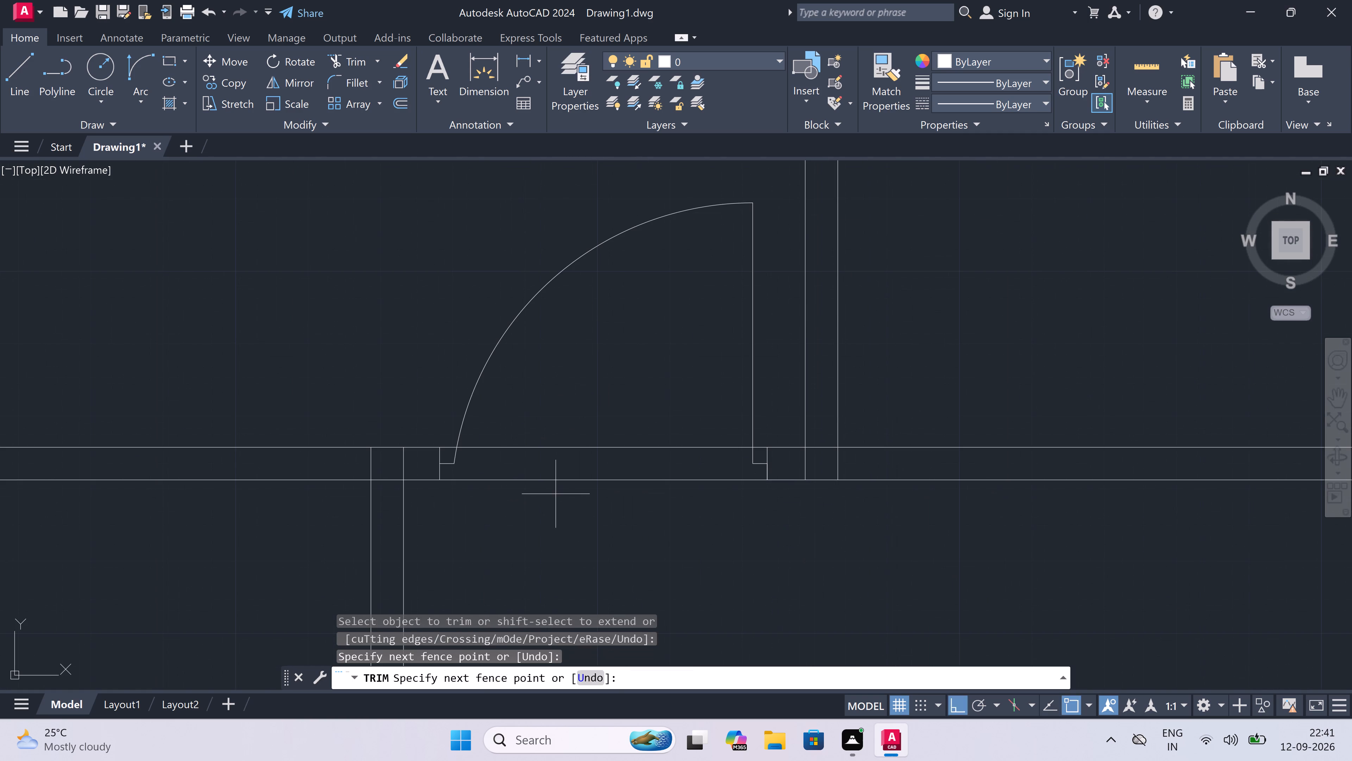
left_click(608, 409)
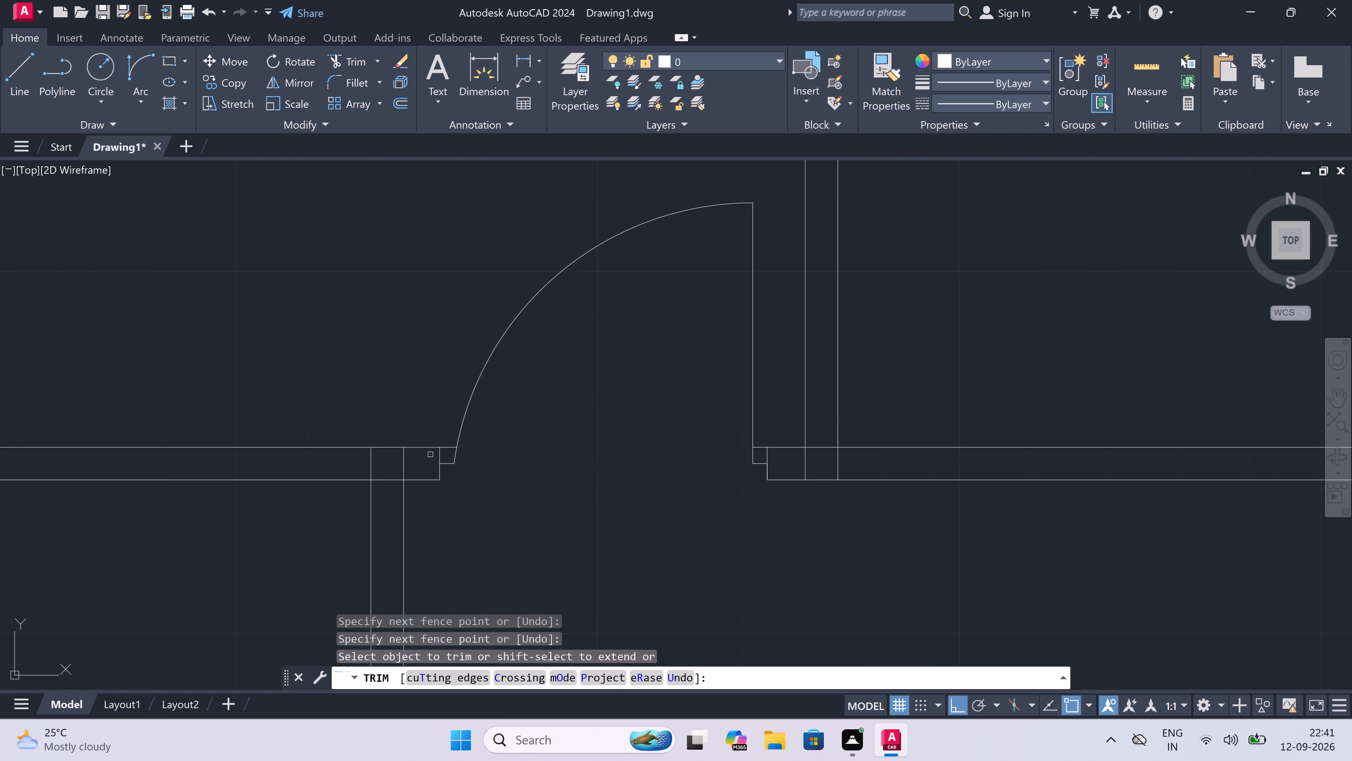
Clear the junction just left of that door by trimming the partition lines inside the wall and the wall's lower line between them.
left_click(419, 460)
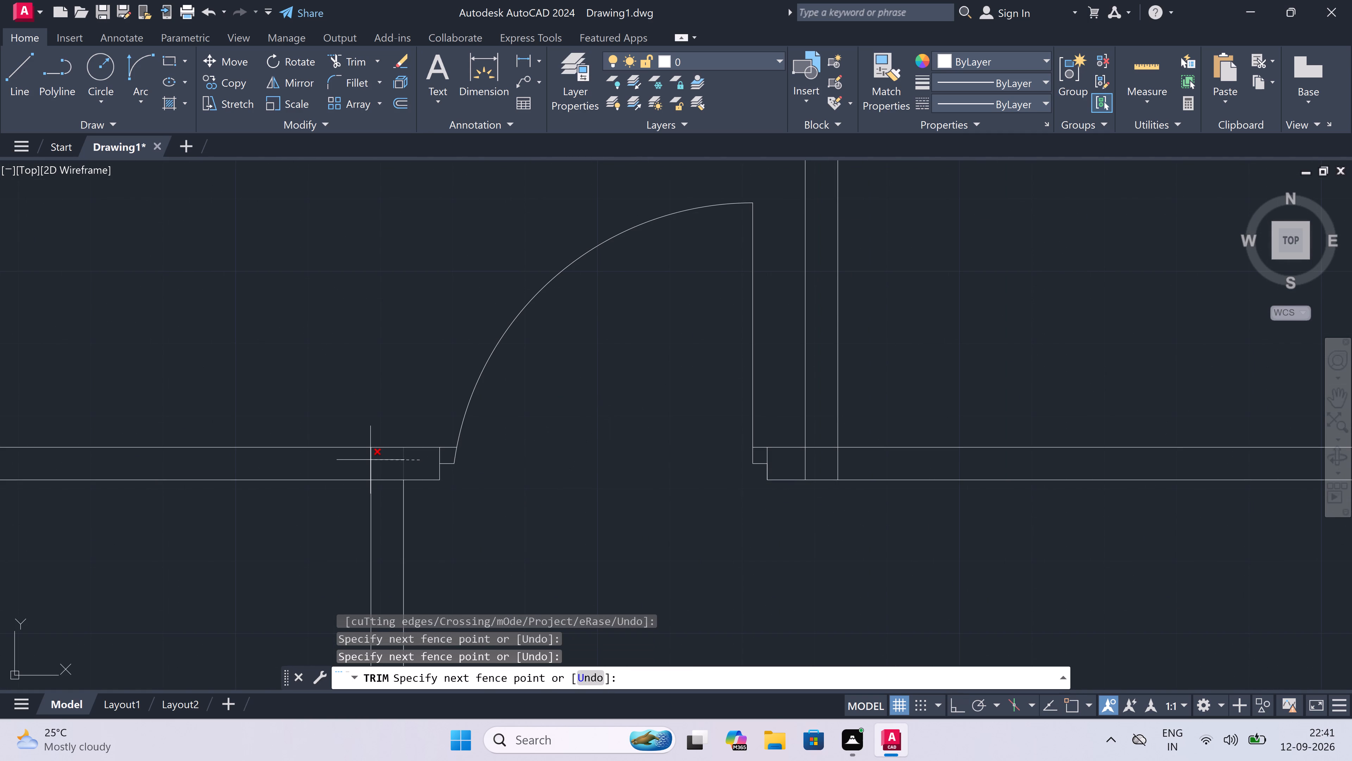
left_click(363, 460)
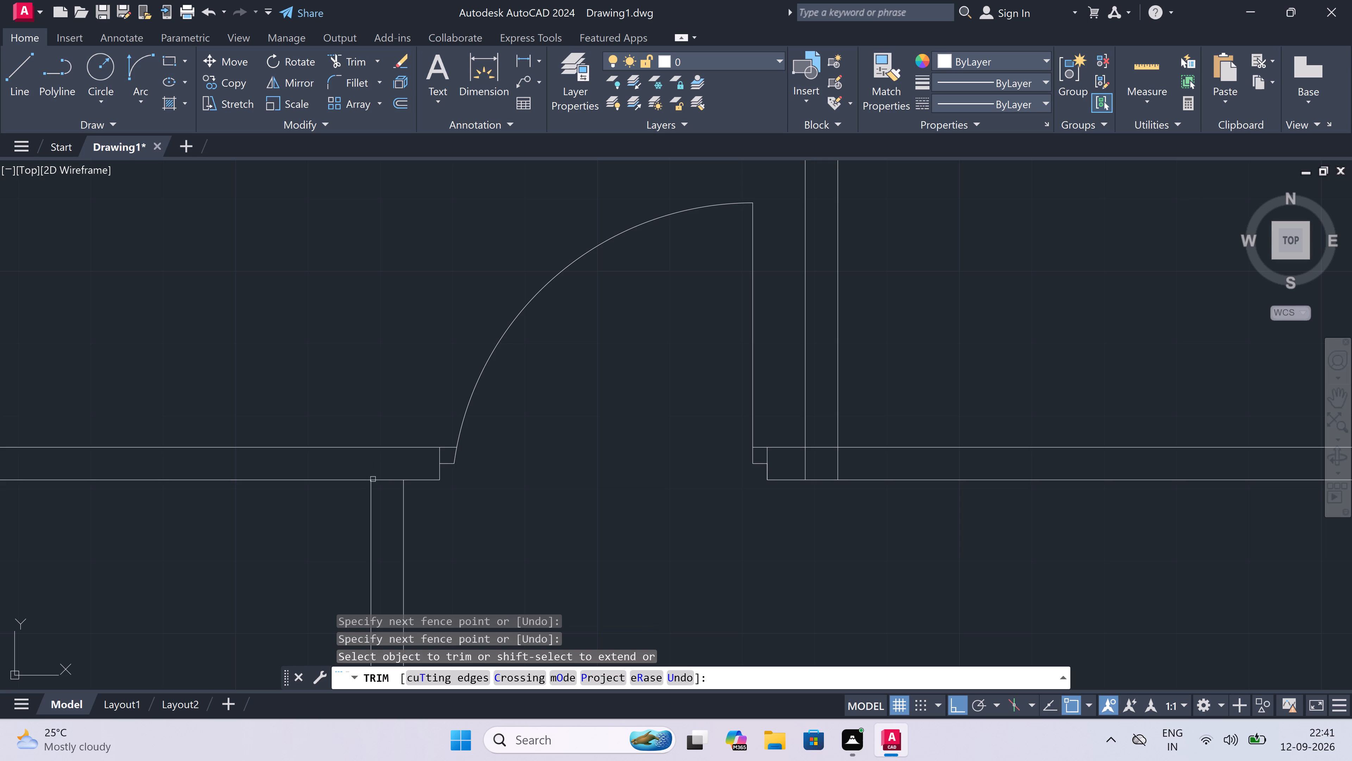
left_click(391, 478)
Trim the leftover stubs of the upper wall line at both jambs of the upper left room's door.
scroll(446, 459, "up", 3)
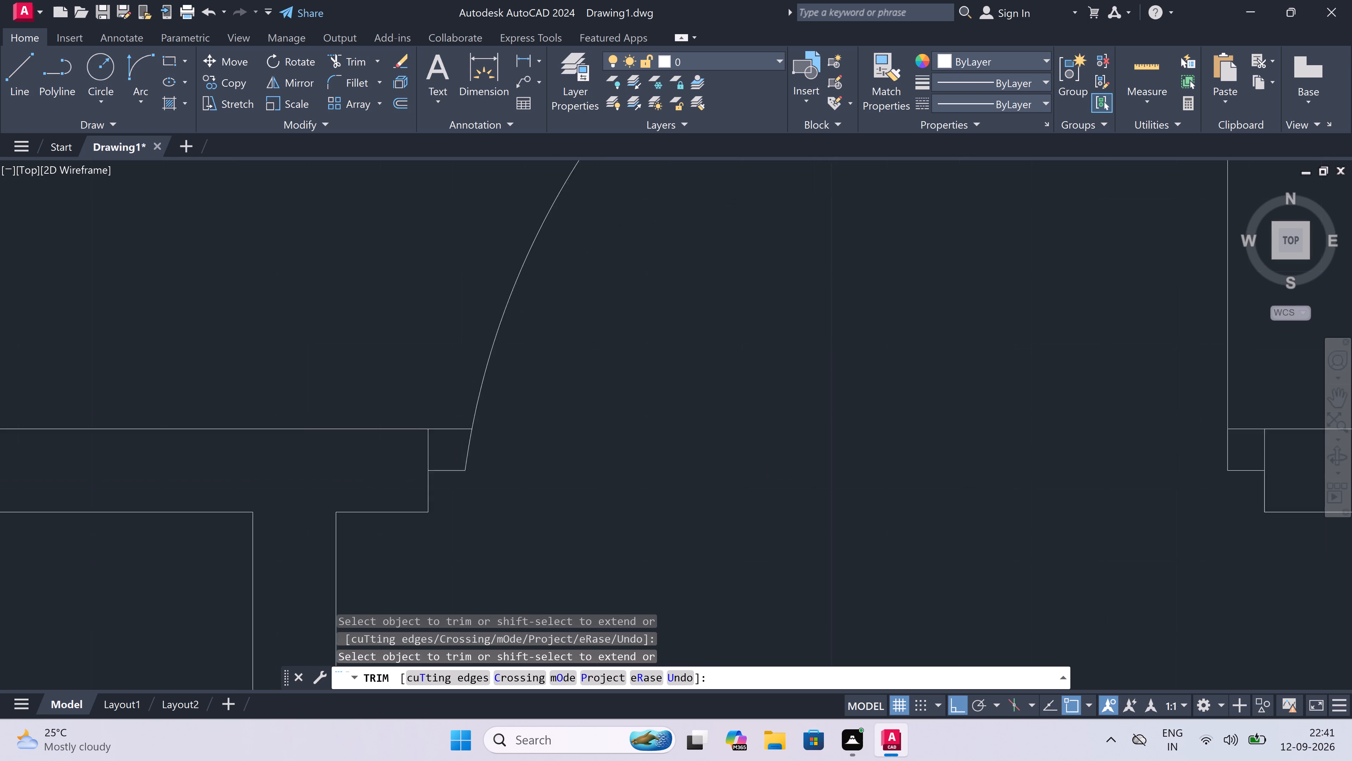
left_click_drag(447, 451, 449, 427)
left_click(456, 368)
scroll(456, 369, "down", 6)
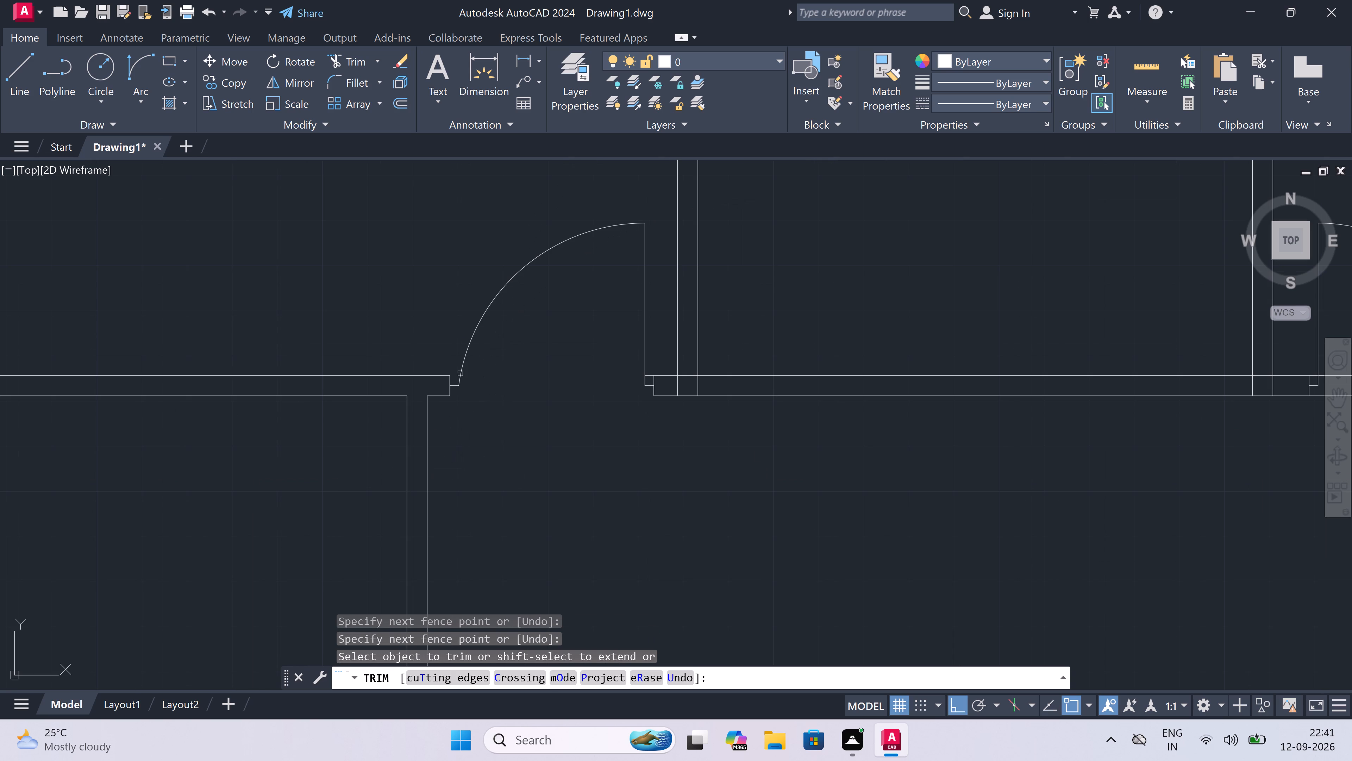
scroll(622, 386, "up", 4)
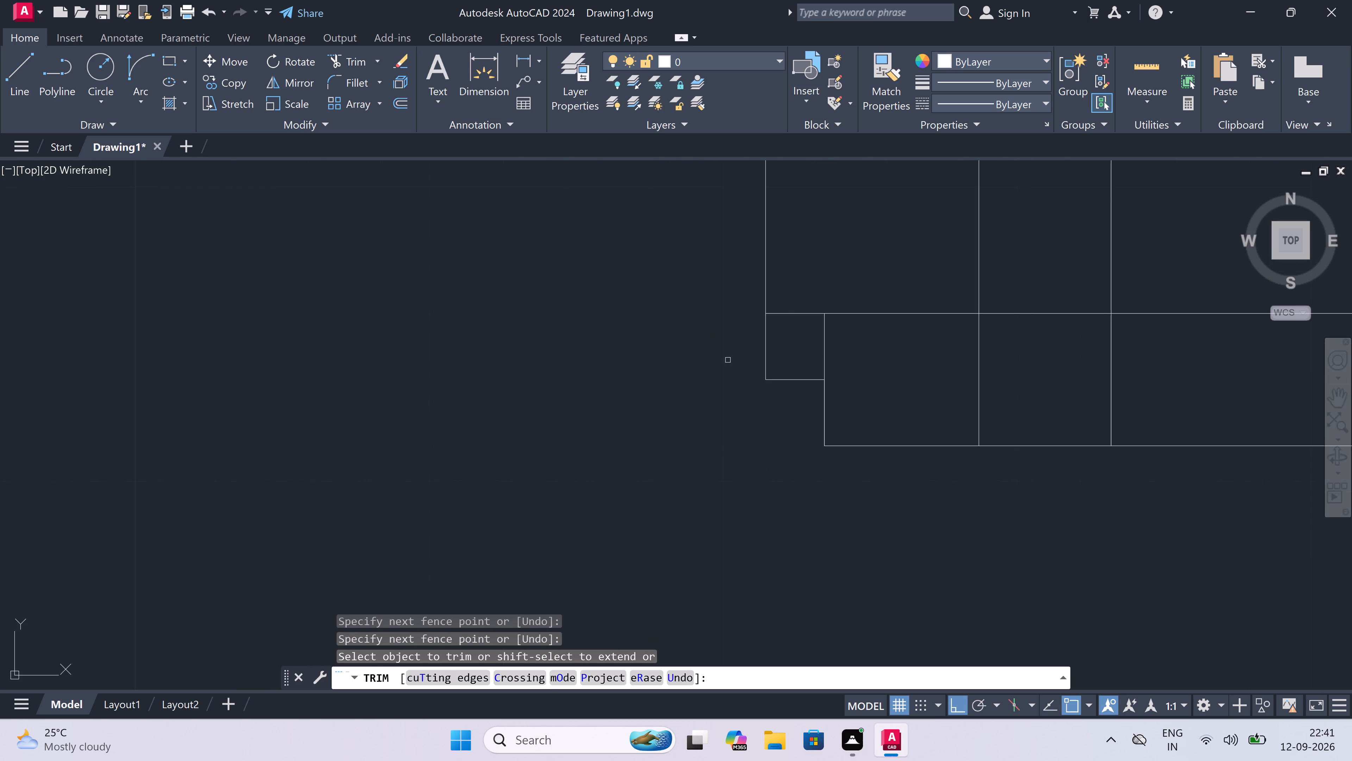
left_click(786, 318)
left_click(790, 299)
Trim the left vertical partition's two lines out of the horizontal wall just right of that door.
scroll(790, 301, "down", 4)
scroll(868, 317, "up", 3)
left_click_drag(856, 309, 839, 313)
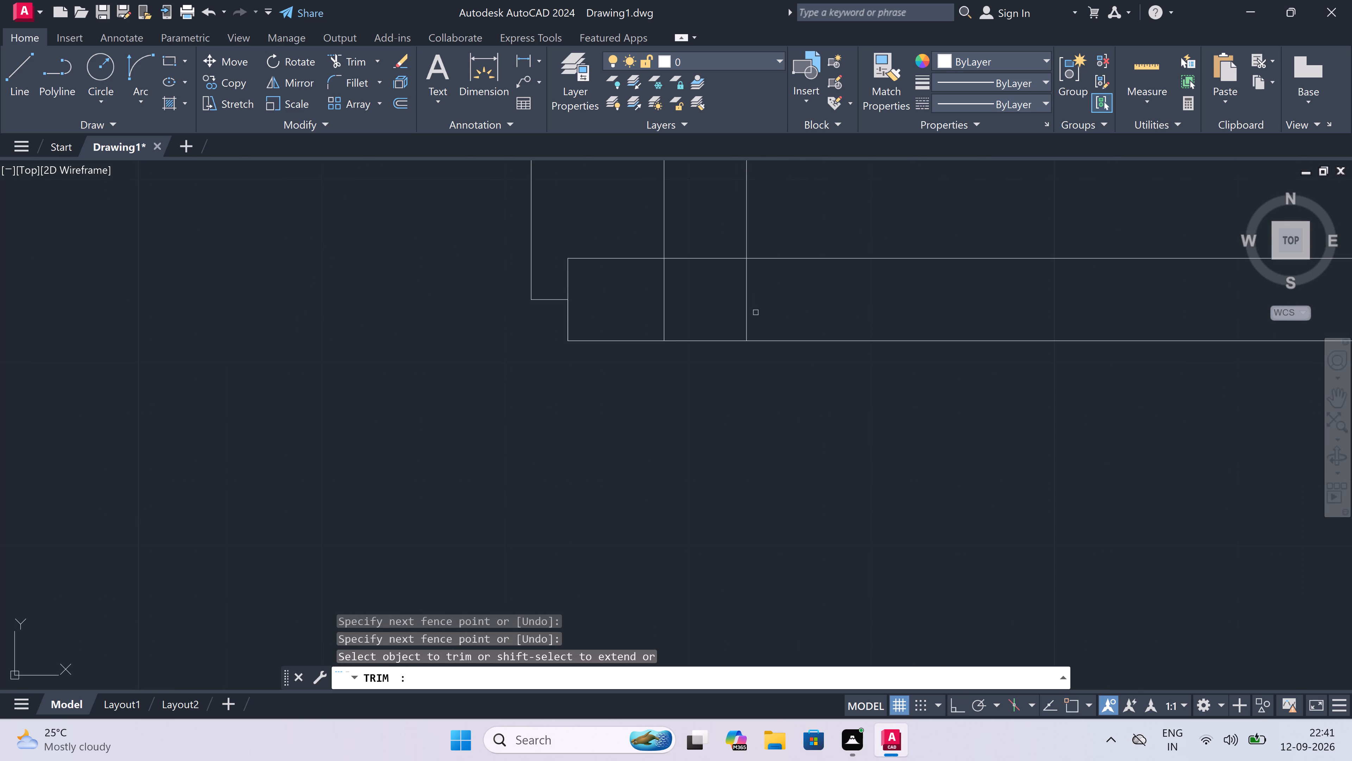
left_click_drag(637, 316, 650, 316)
left_click(800, 295)
Clear the junction beside the upper right room's door by trimming the partition lines inside the wall and the upper wall line between them.
scroll(800, 295, "down", 5)
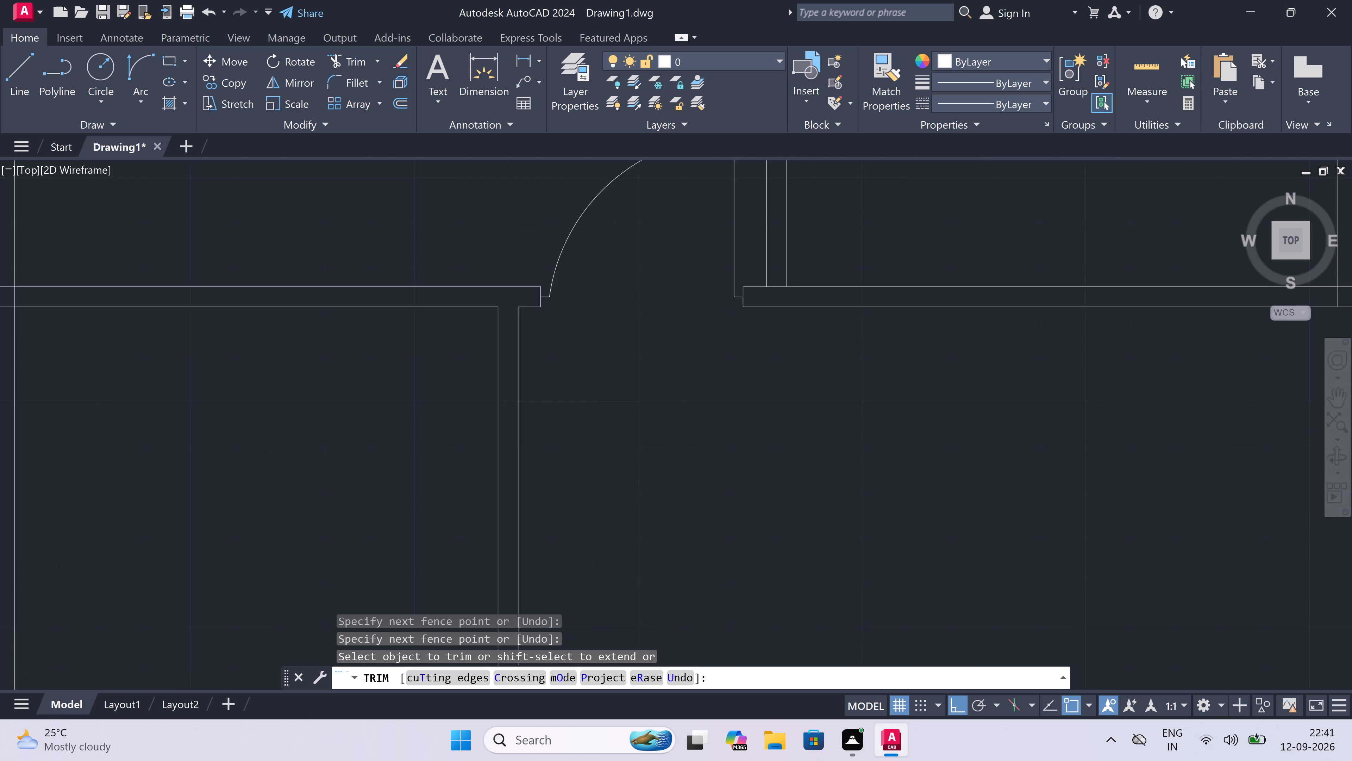
scroll(800, 296, "down", 3)
scroll(873, 290, "up", 4)
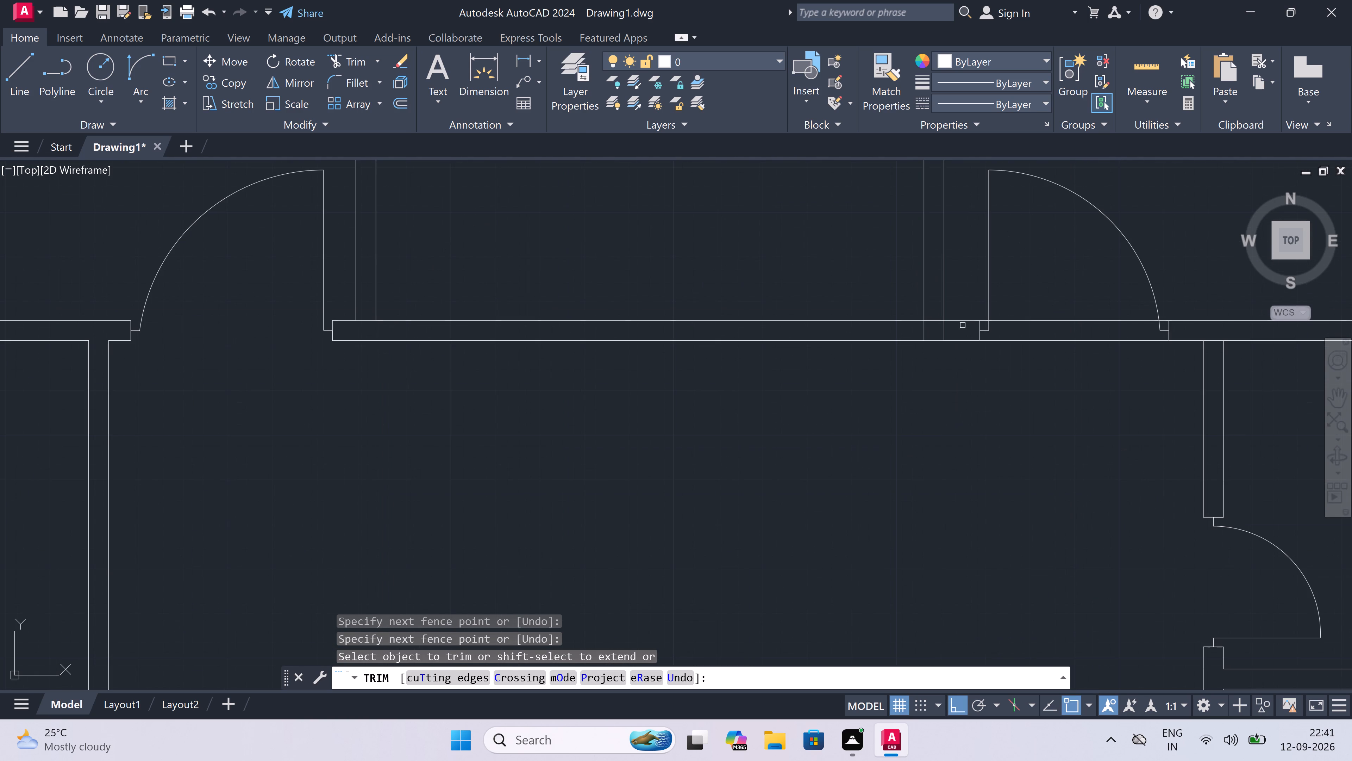
scroll(963, 325, "up", 2)
left_click_drag(956, 325, 940, 328)
left_click(825, 344)
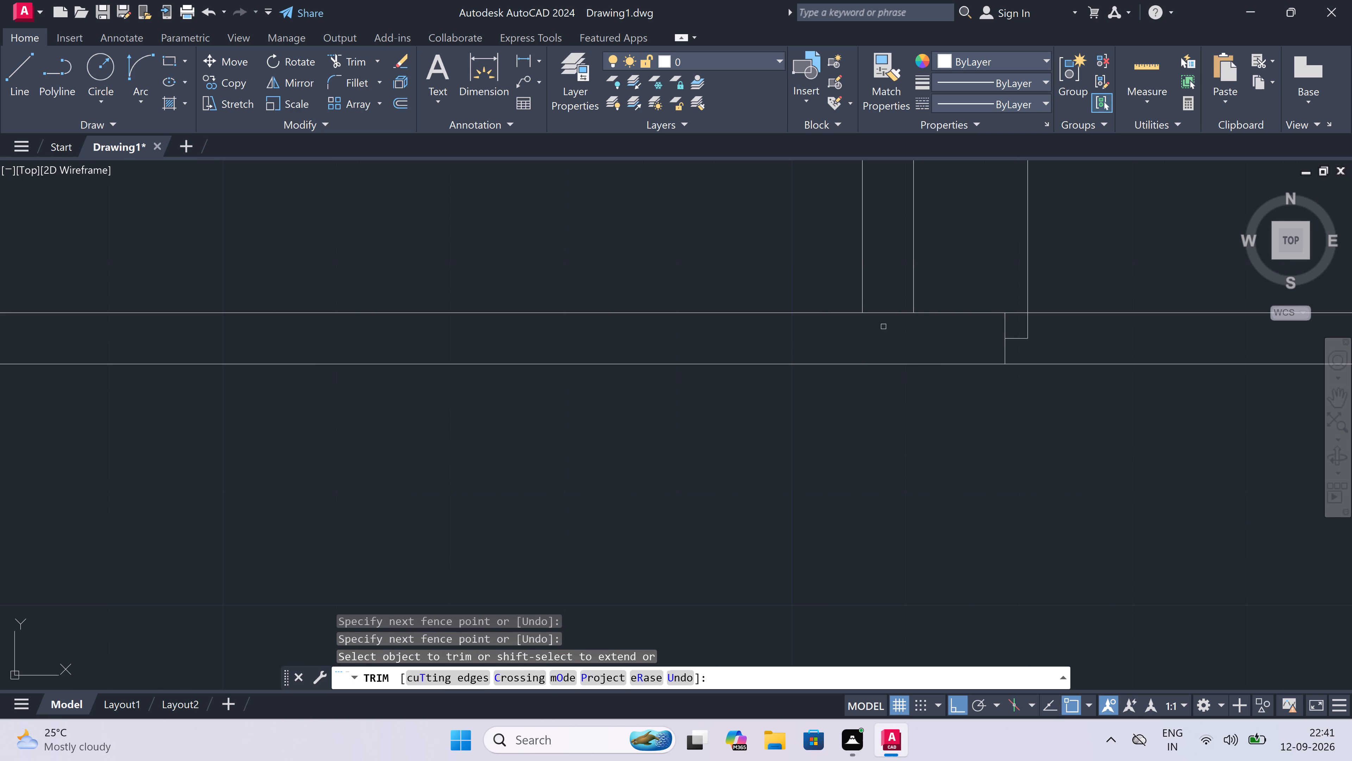
left_click(883, 327)
double_click(888, 284)
scroll(888, 285, "down", 4)
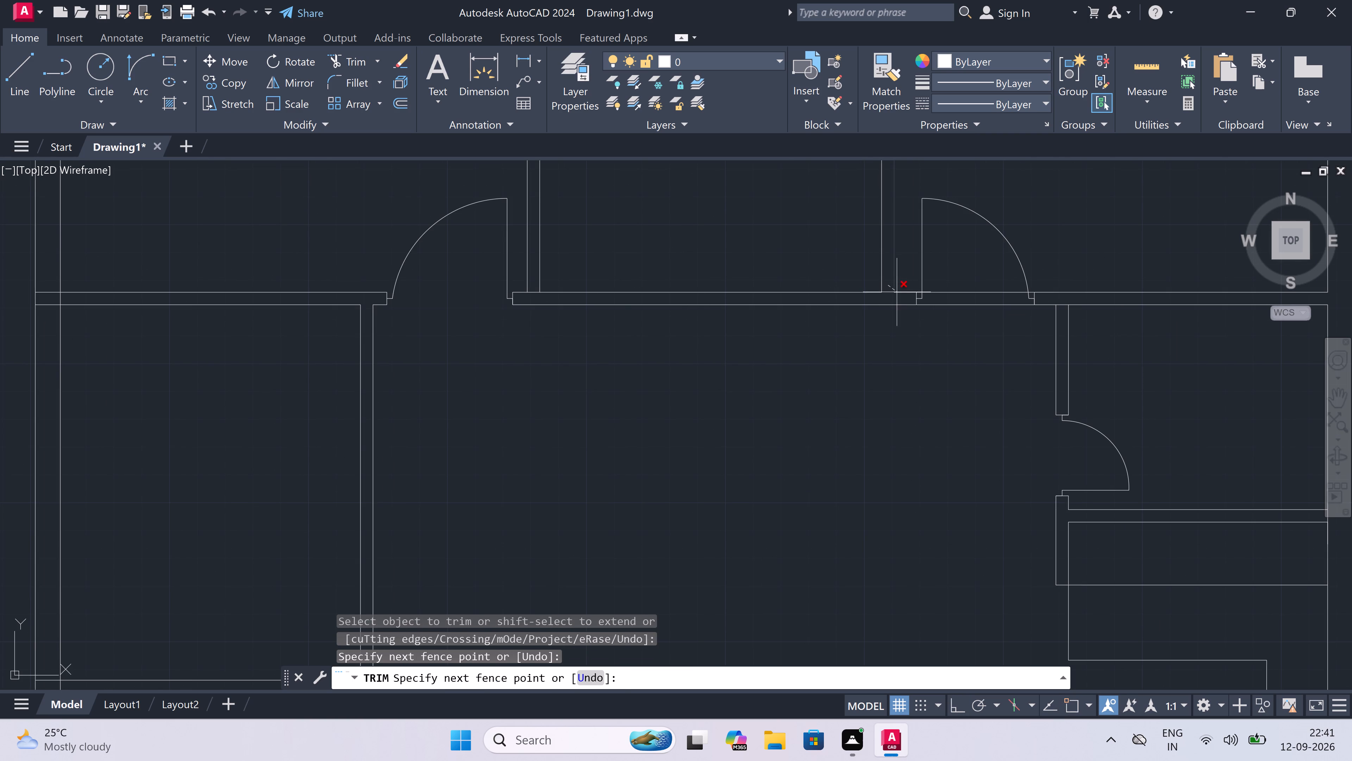
key("Escape")
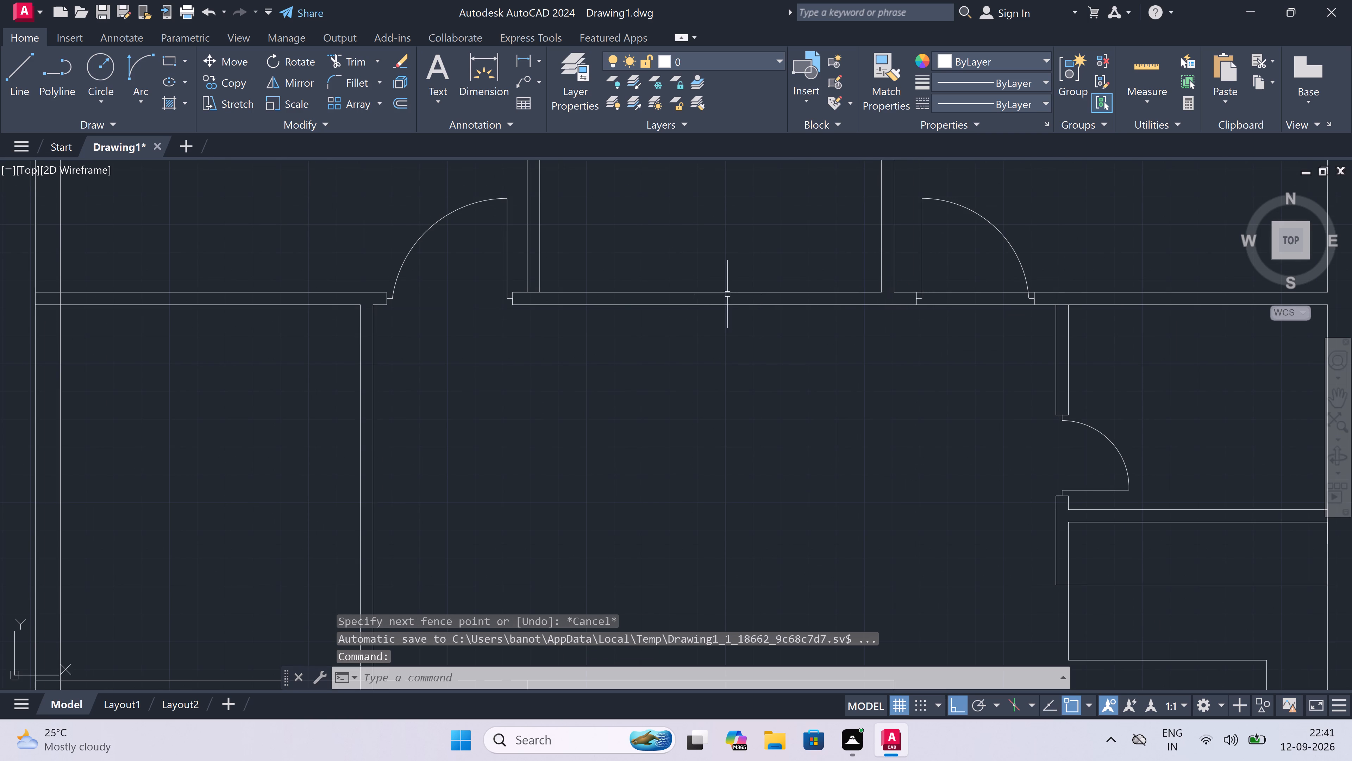
Trim the upper wall line between the left vertical partition's two lines, beside the upper left room's door.
key("space")
scroll(530, 296, "up", 3)
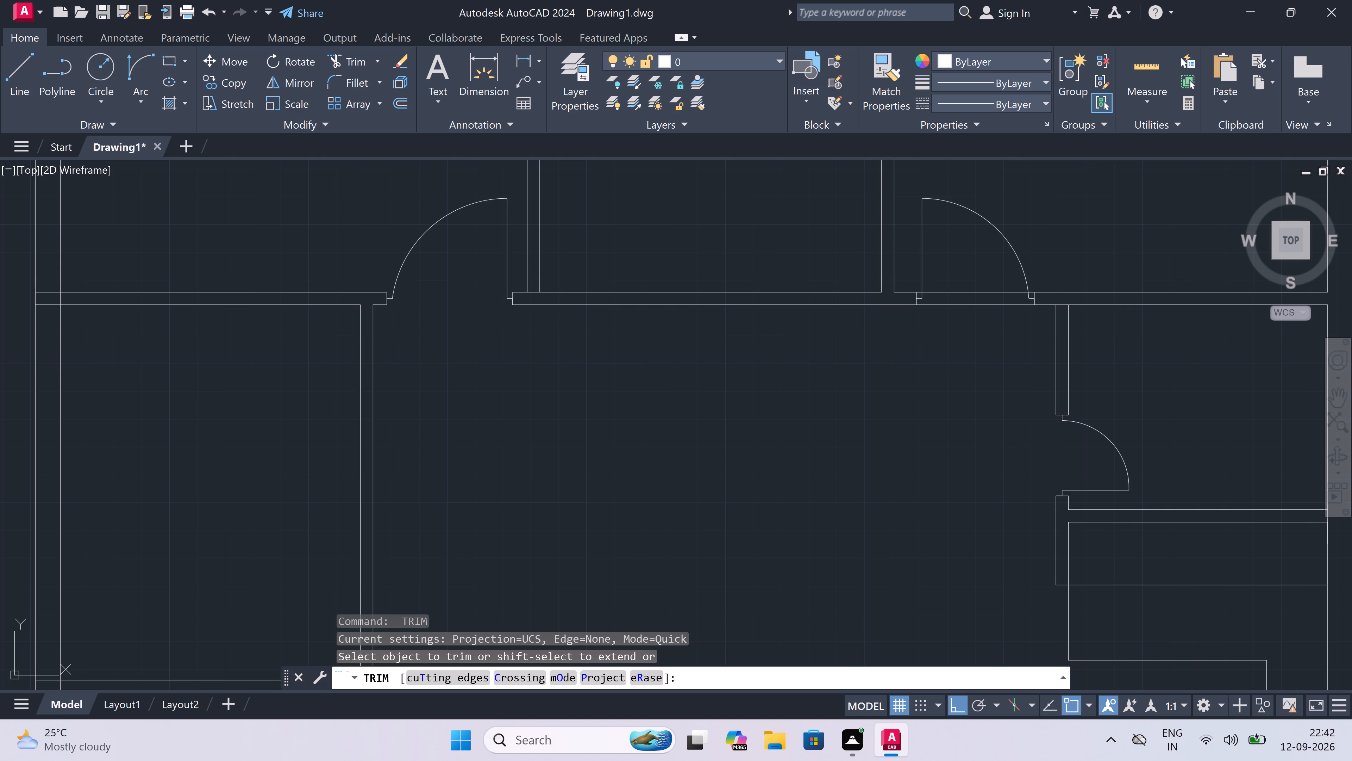
left_click_drag(535, 275, 535, 281)
left_click(534, 286)
scroll(534, 289, "down", 2)
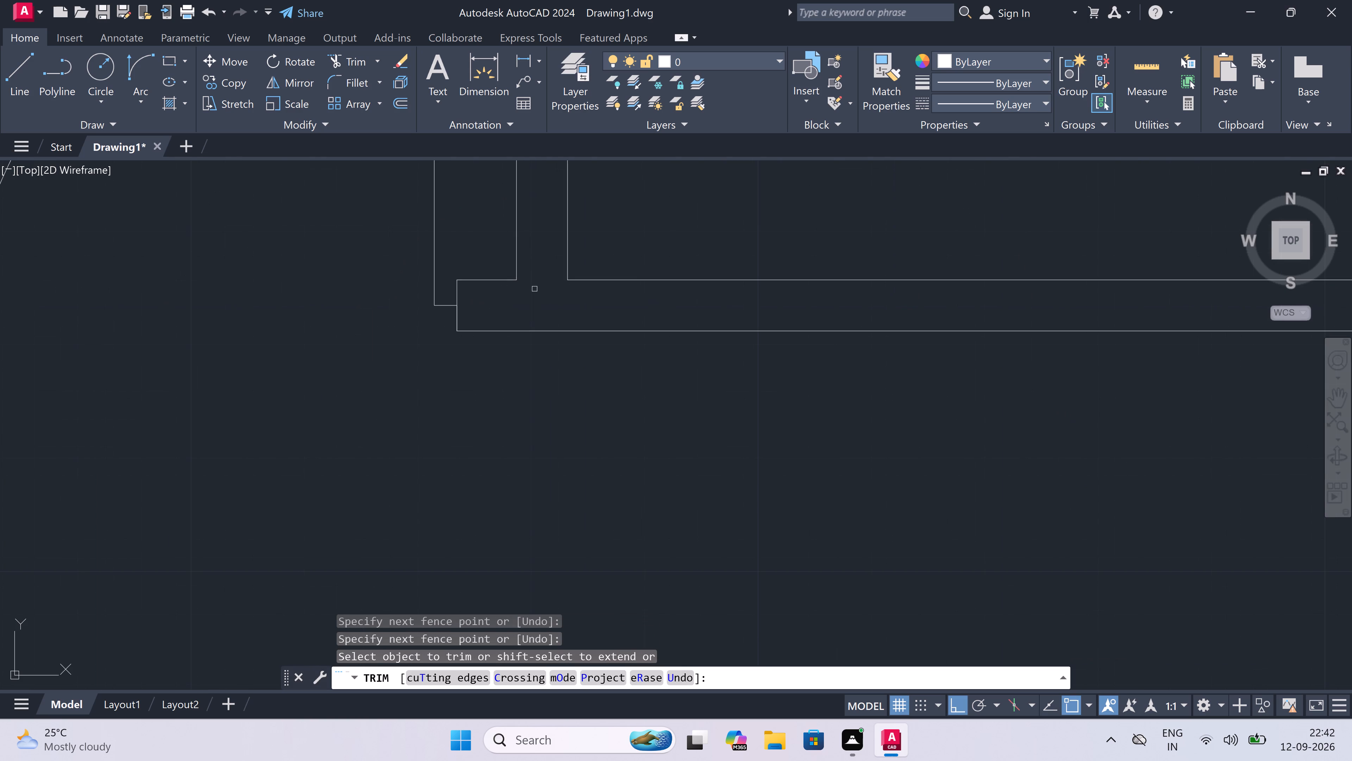
scroll(534, 289, "down", 6)
key("Escape")
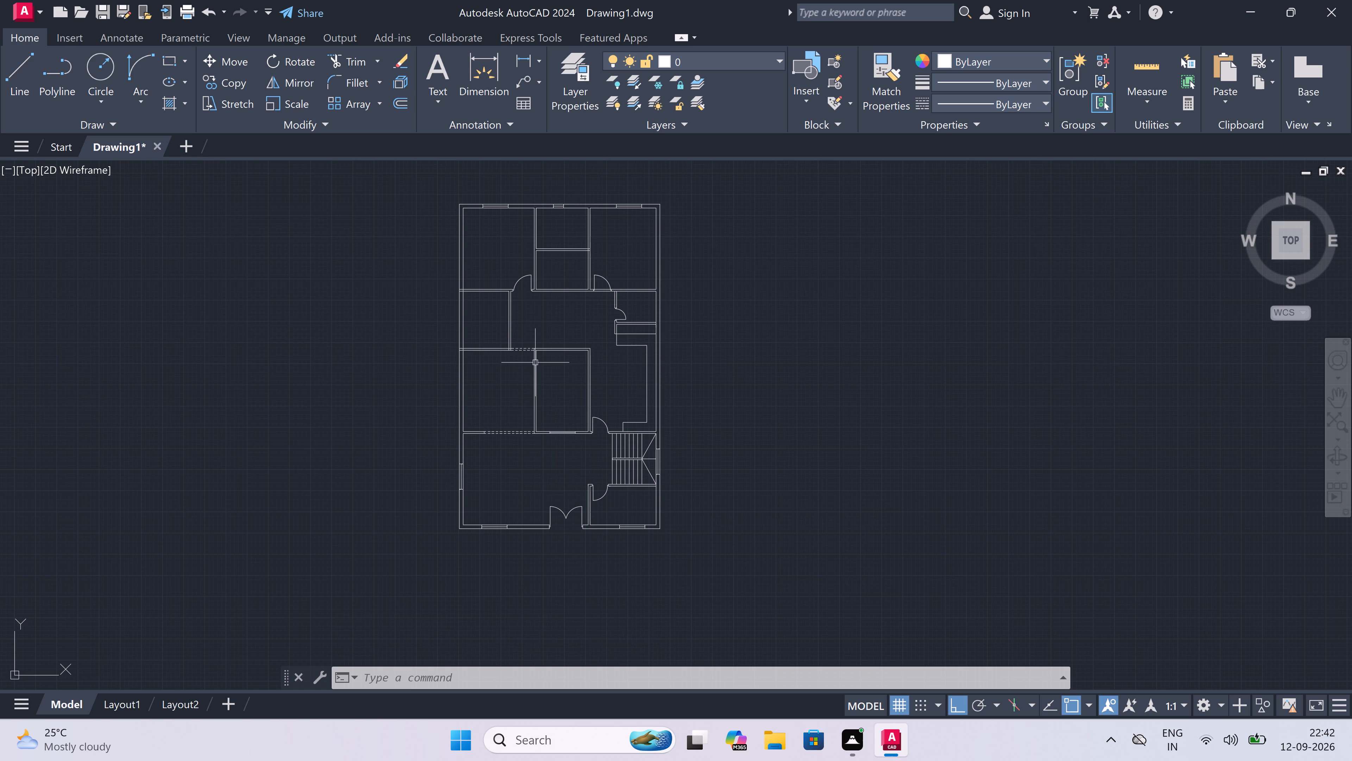
Draw the upper jamb across the lower top-centre room's left partition, with a 2" stop from its midpoint and a 2' door leaf into the room.
scroll(531, 252, "up", 4)
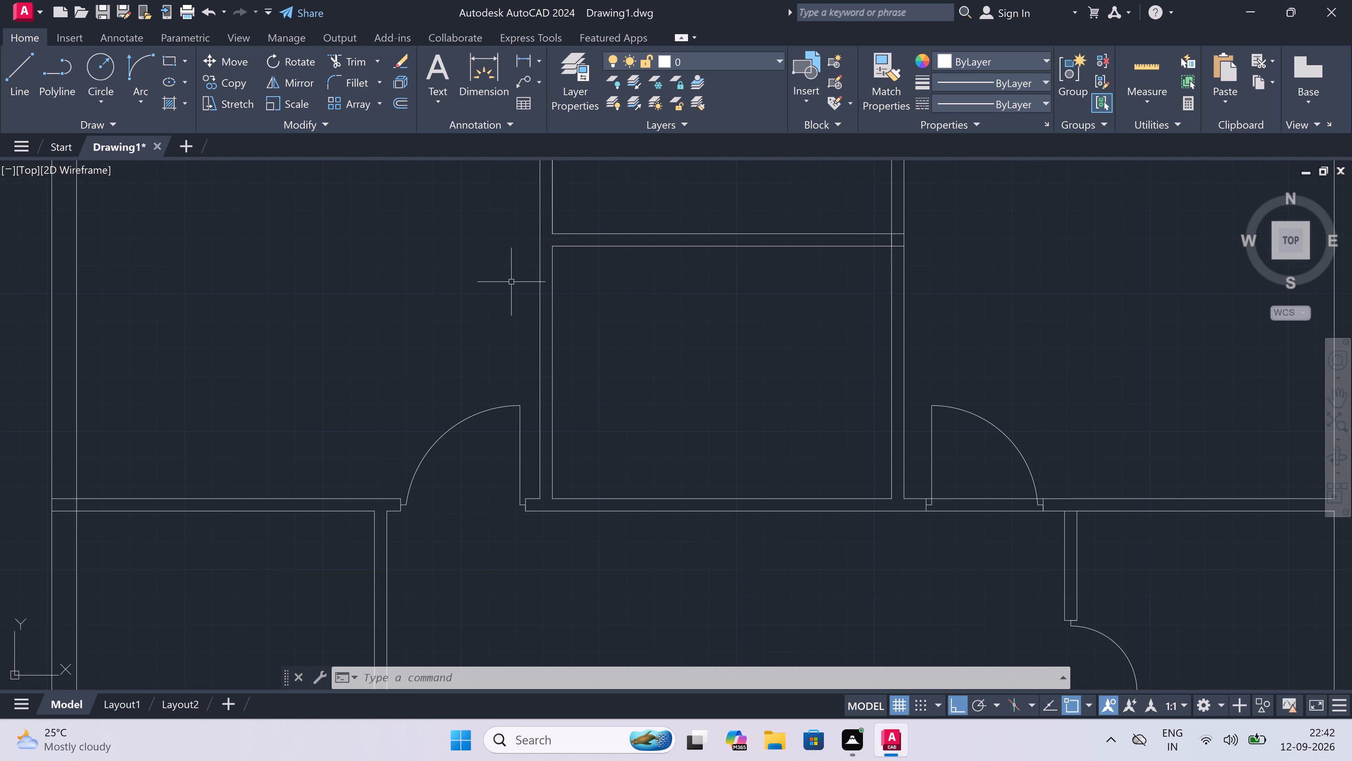
type("l")
key("space")
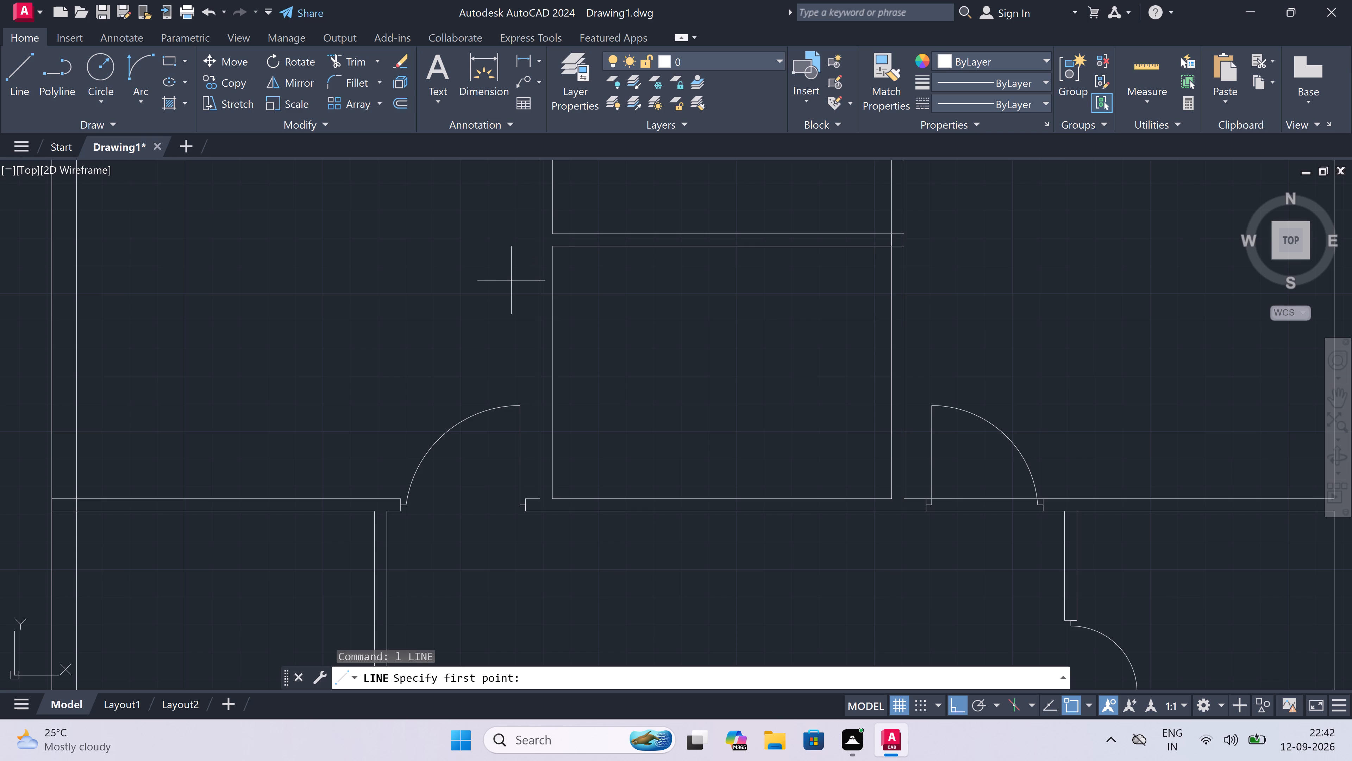
scroll(544, 250, "up", 2)
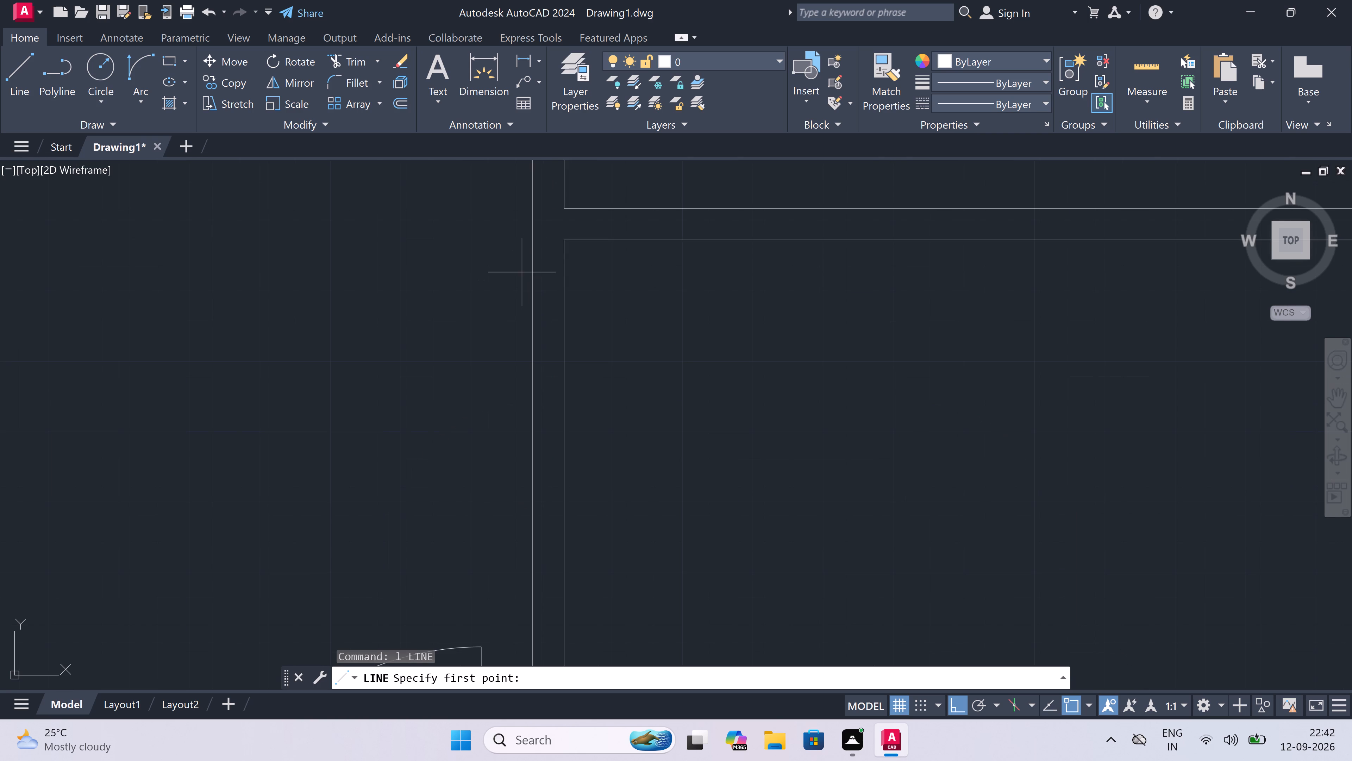
left_click(530, 261)
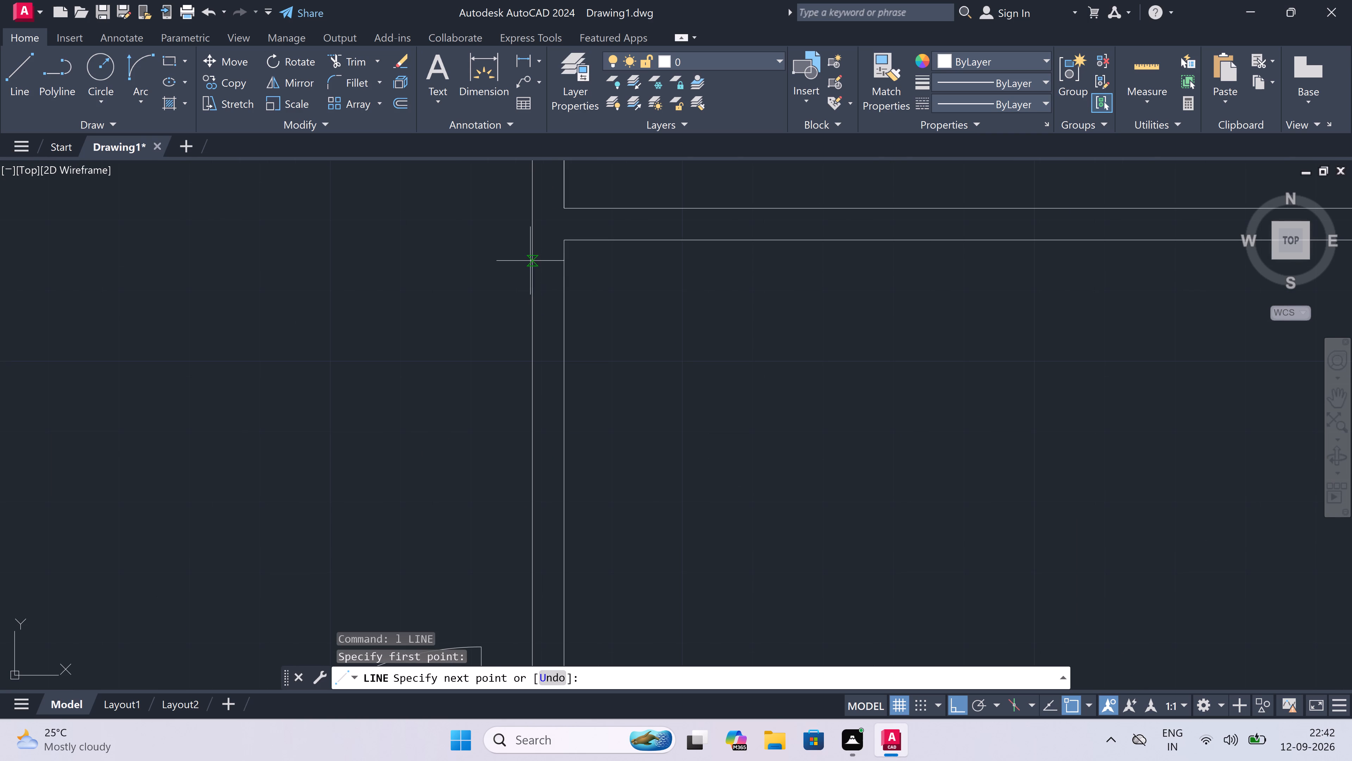
left_click(564, 262)
left_click(550, 261)
left_click_drag(550, 261, 550, 262)
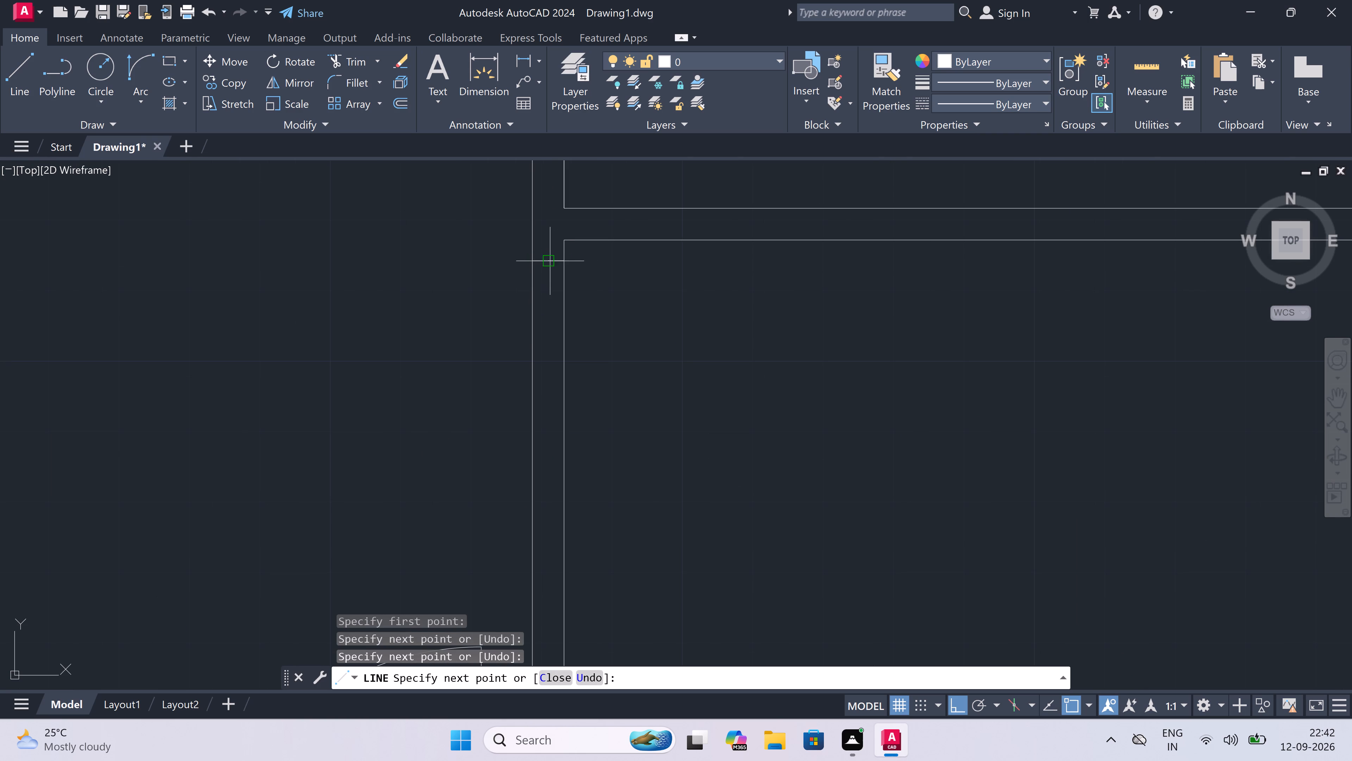
left_click_drag(550, 262, 551, 284)
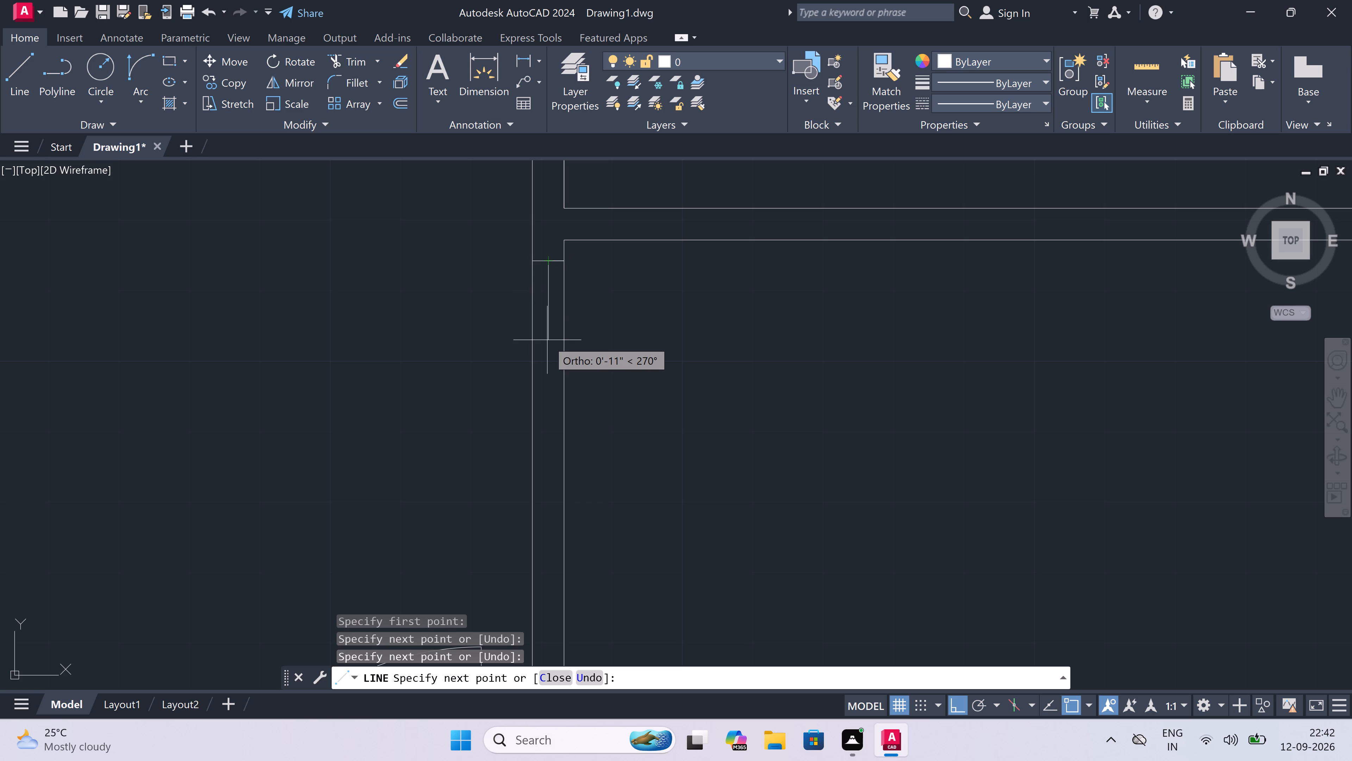
key("1")
key("BackSpace")
key("2")
type("\"")
key("space")
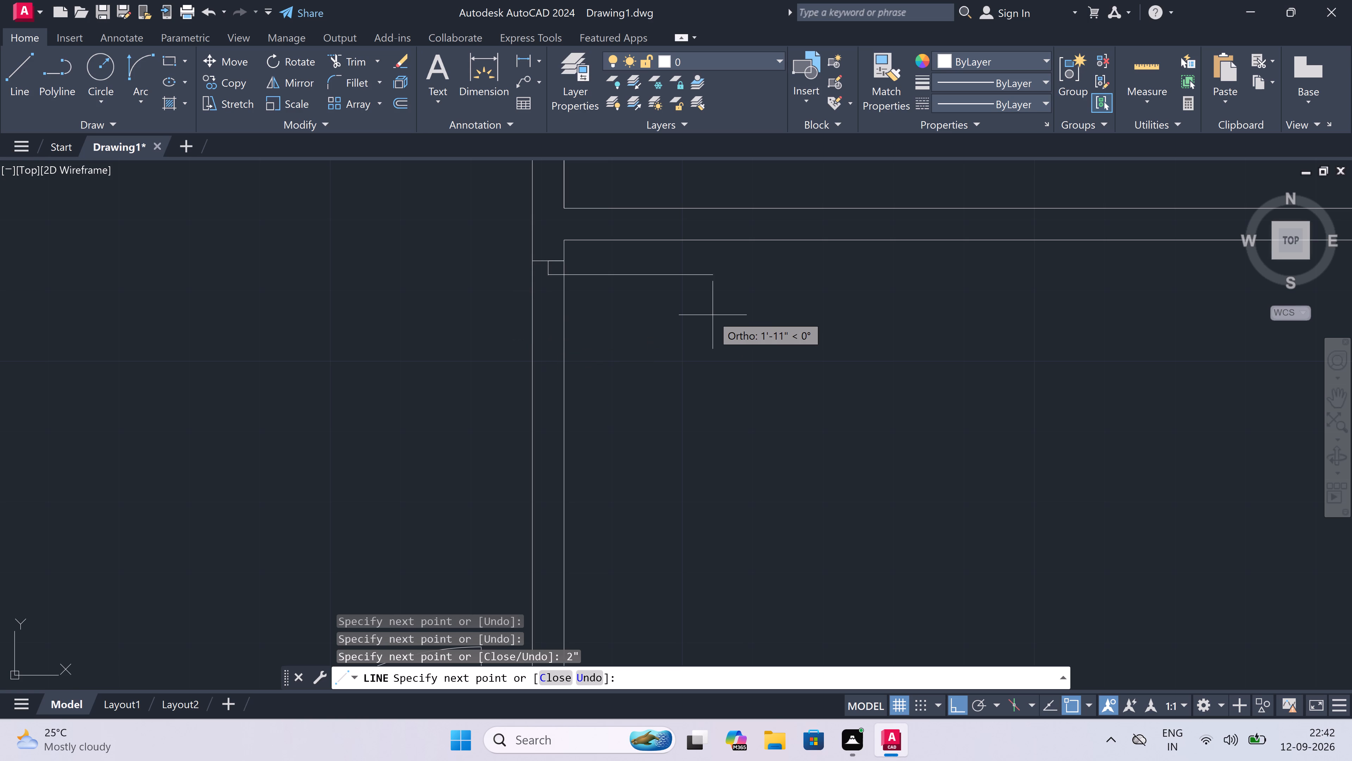
type("2'")
key("space")
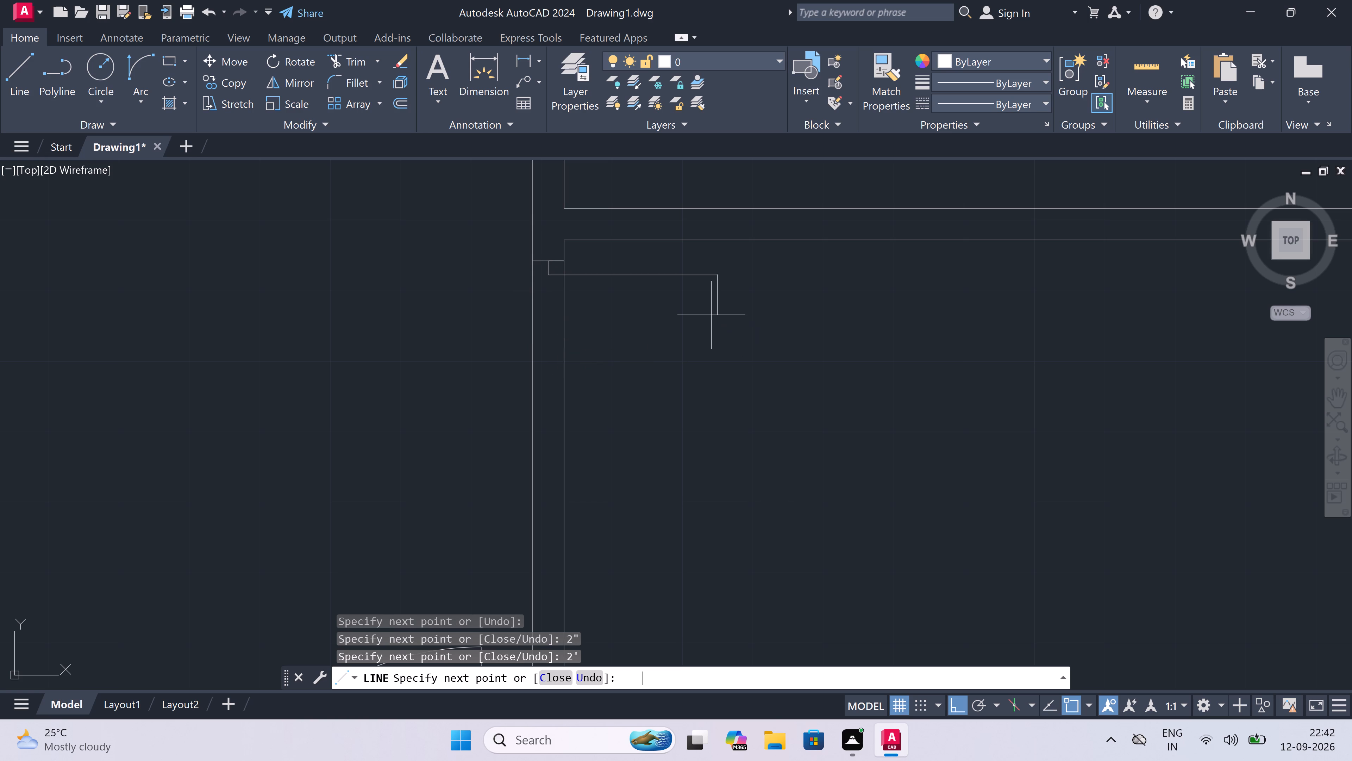
key("Escape")
Draw the lower jamb line across the same left partition below the door leaf, with a 2" upward stop from its midpoint.
scroll(704, 314, "down", 3)
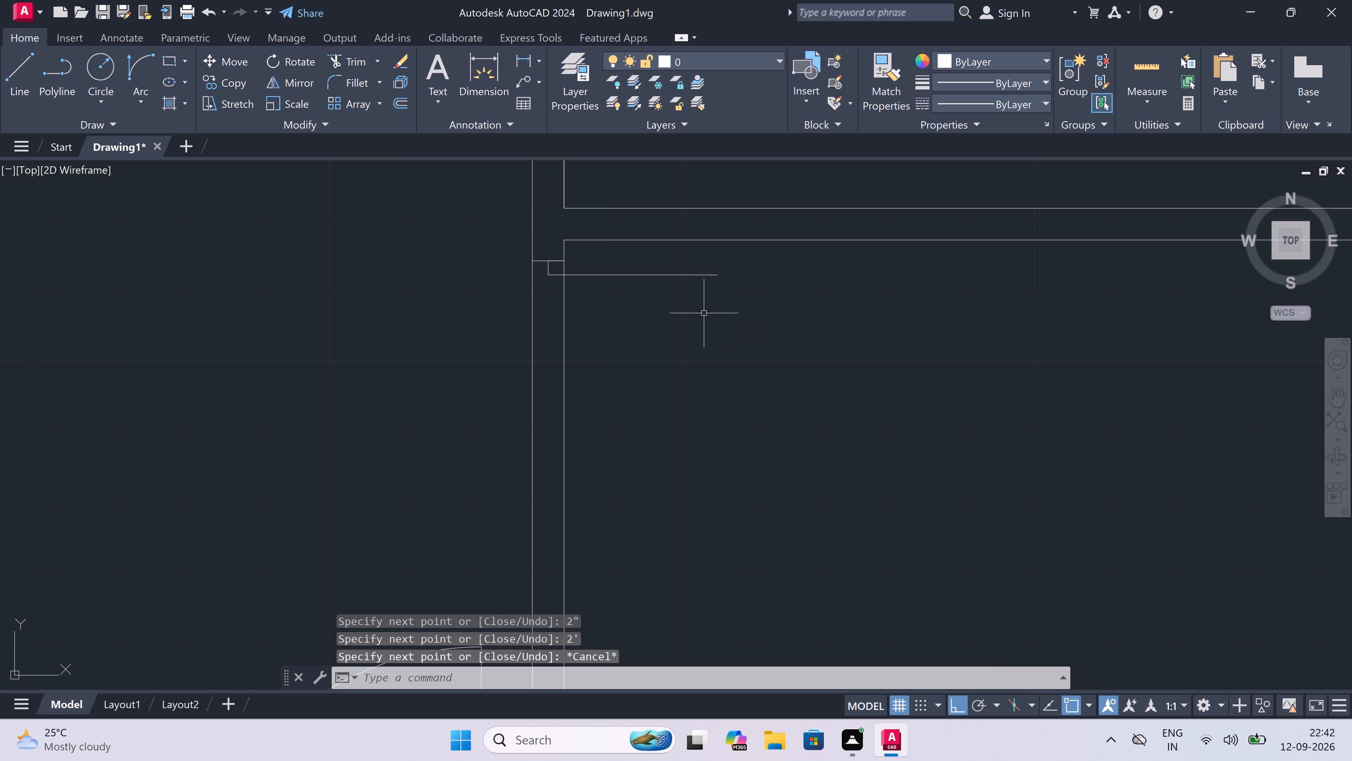
scroll(682, 346, "up", 2)
type("l")
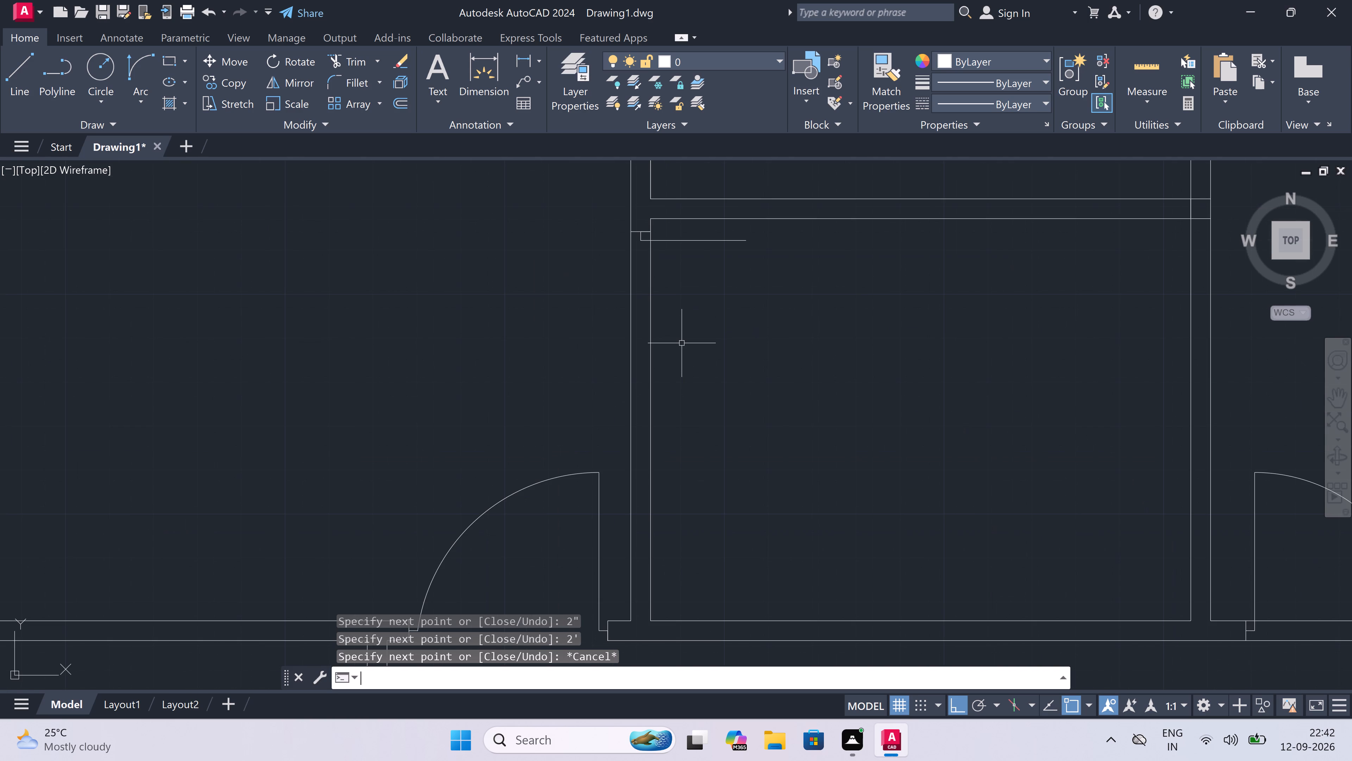
key("space")
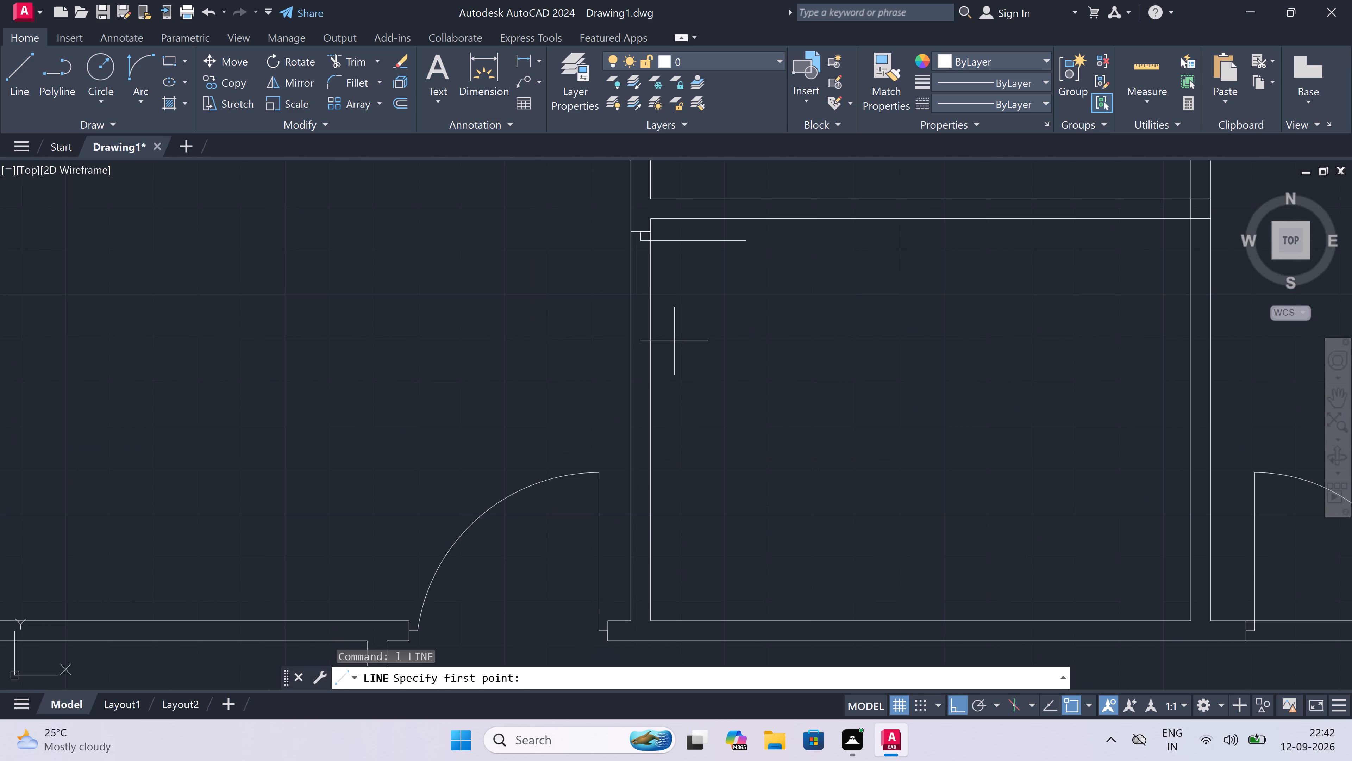
left_click(630, 353)
left_click(646, 353)
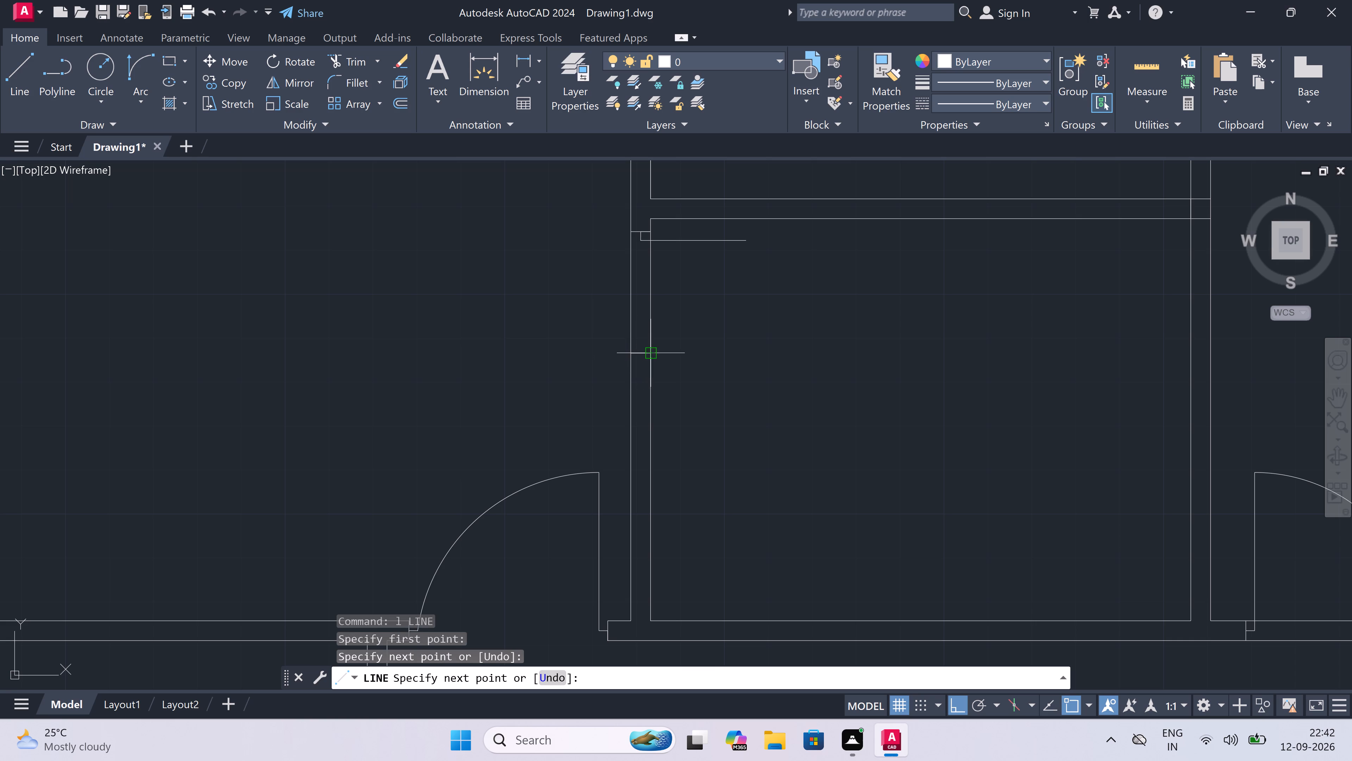
left_click(643, 355)
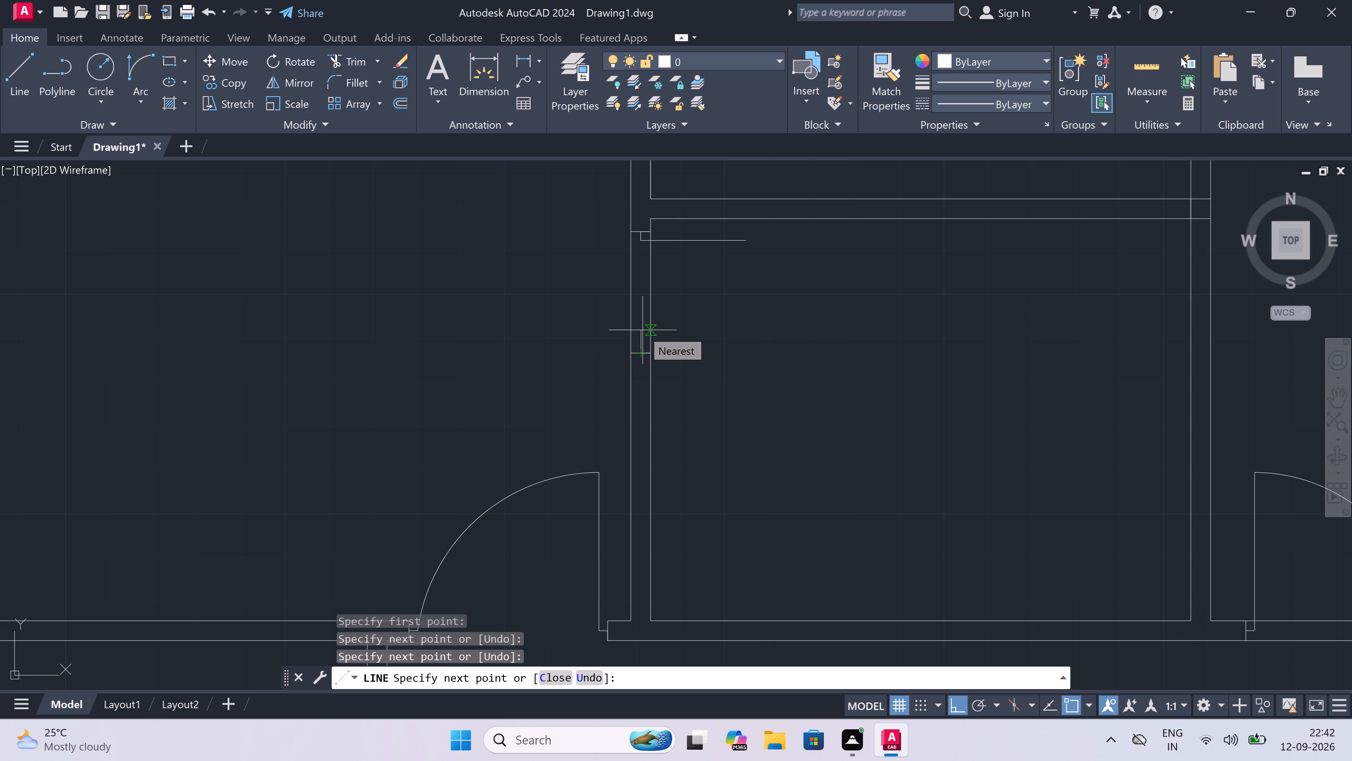
key("2")
type("\"")
key("space")
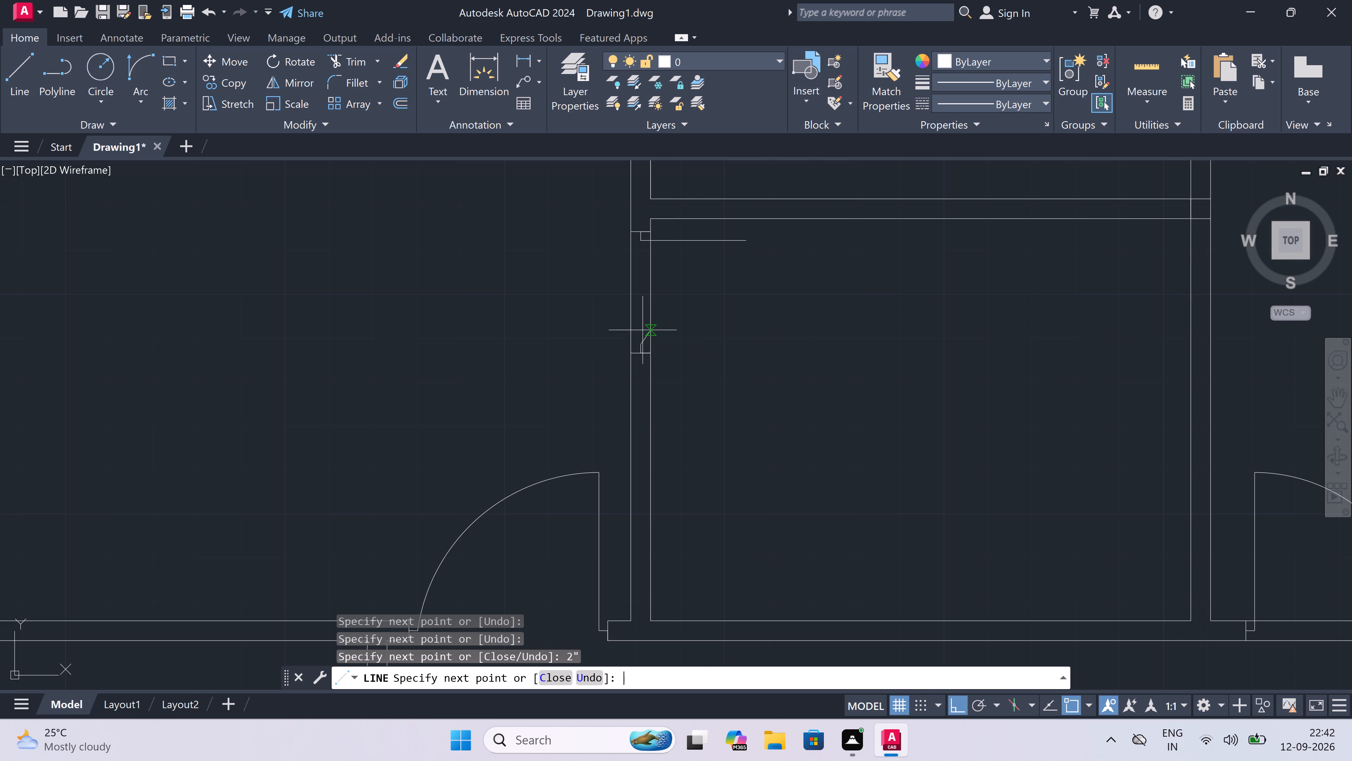
key("Escape")
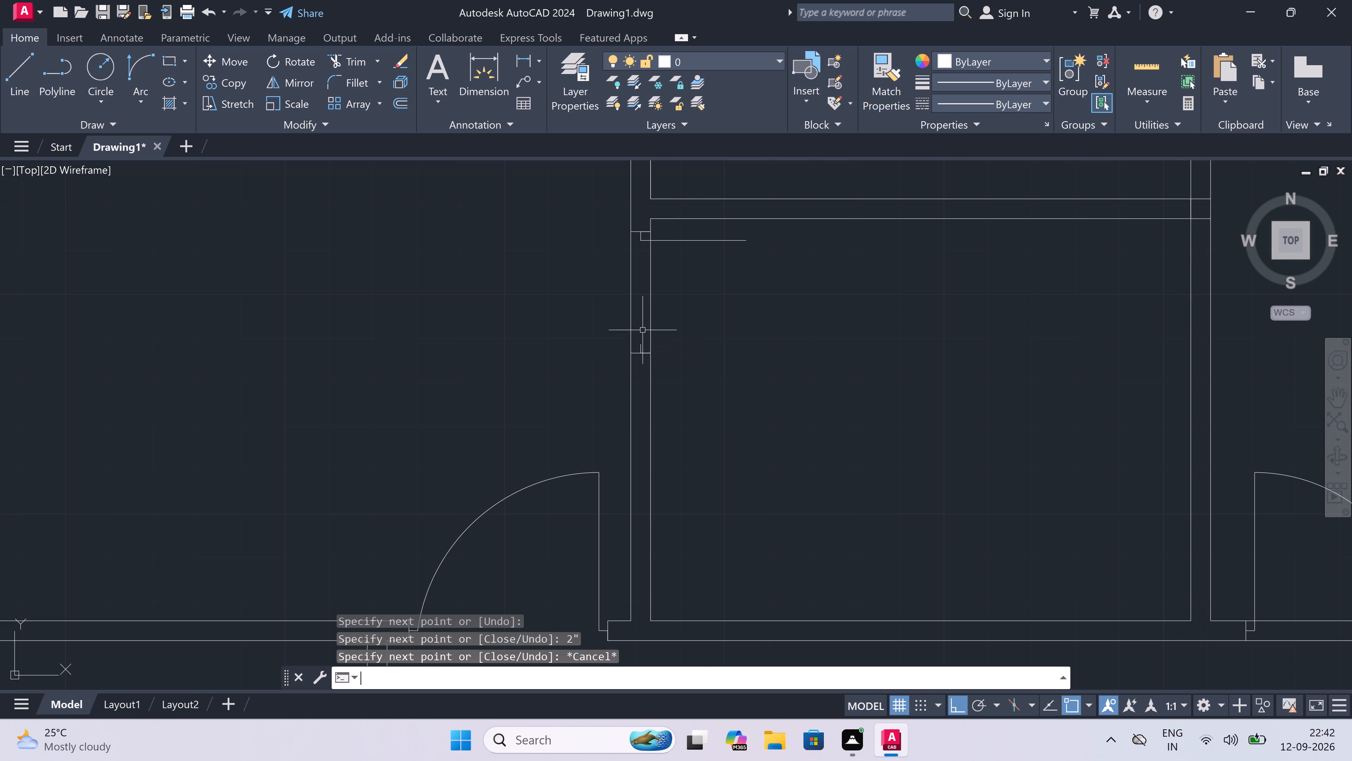
Draw the door swing arc from the free end of the 2' leaf to the end of the lower jamb's stop, tangent downward.
scroll(646, 333, "down", 3)
scroll(646, 311, "up", 4)
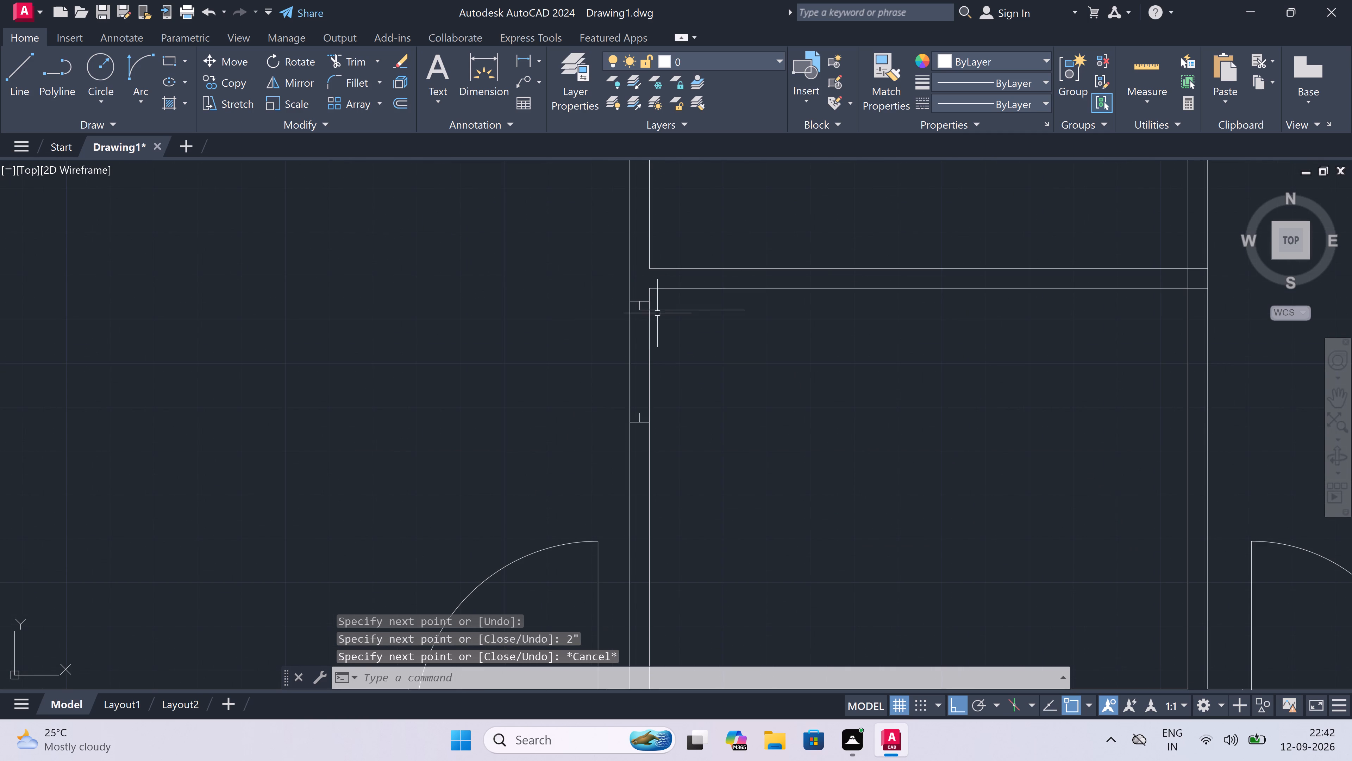
left_click(134, 60)
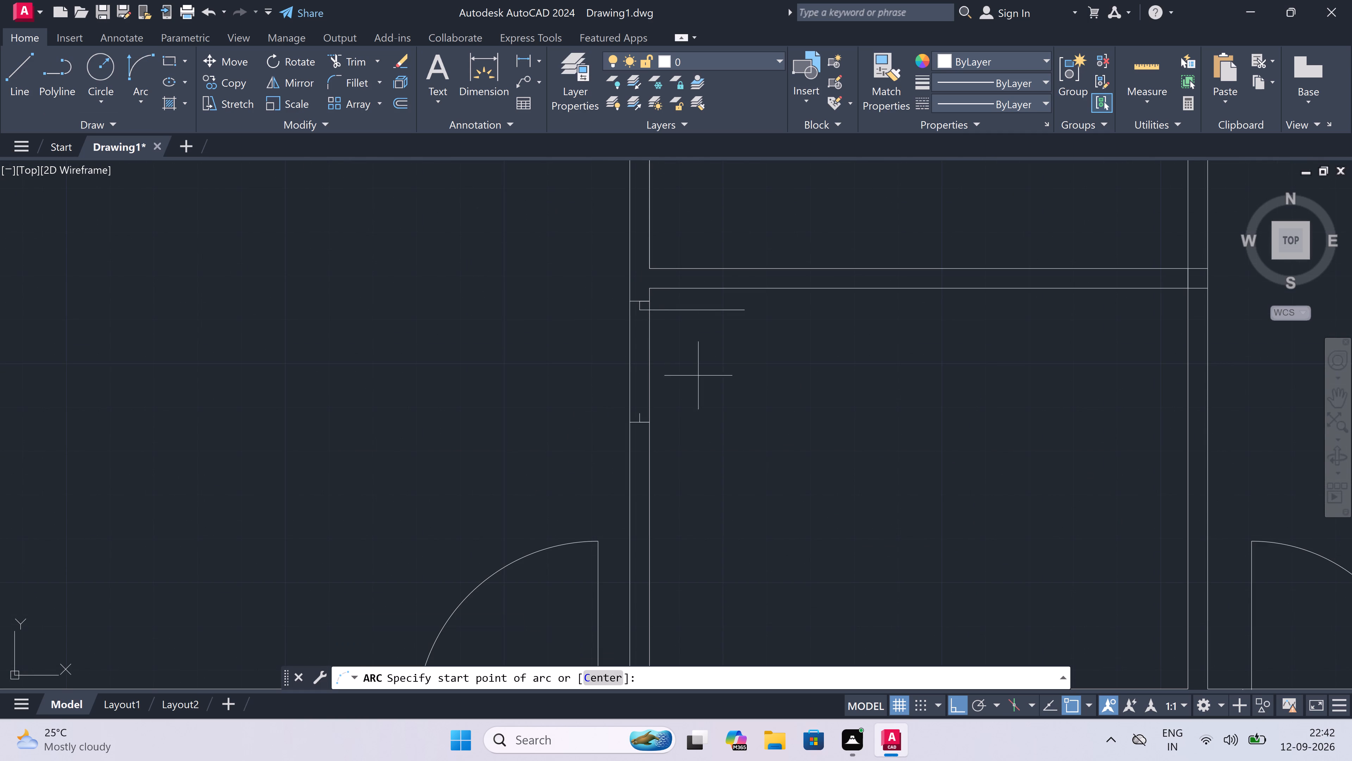
scroll(721, 320, "up", 2)
left_click_drag(778, 292, 767, 309)
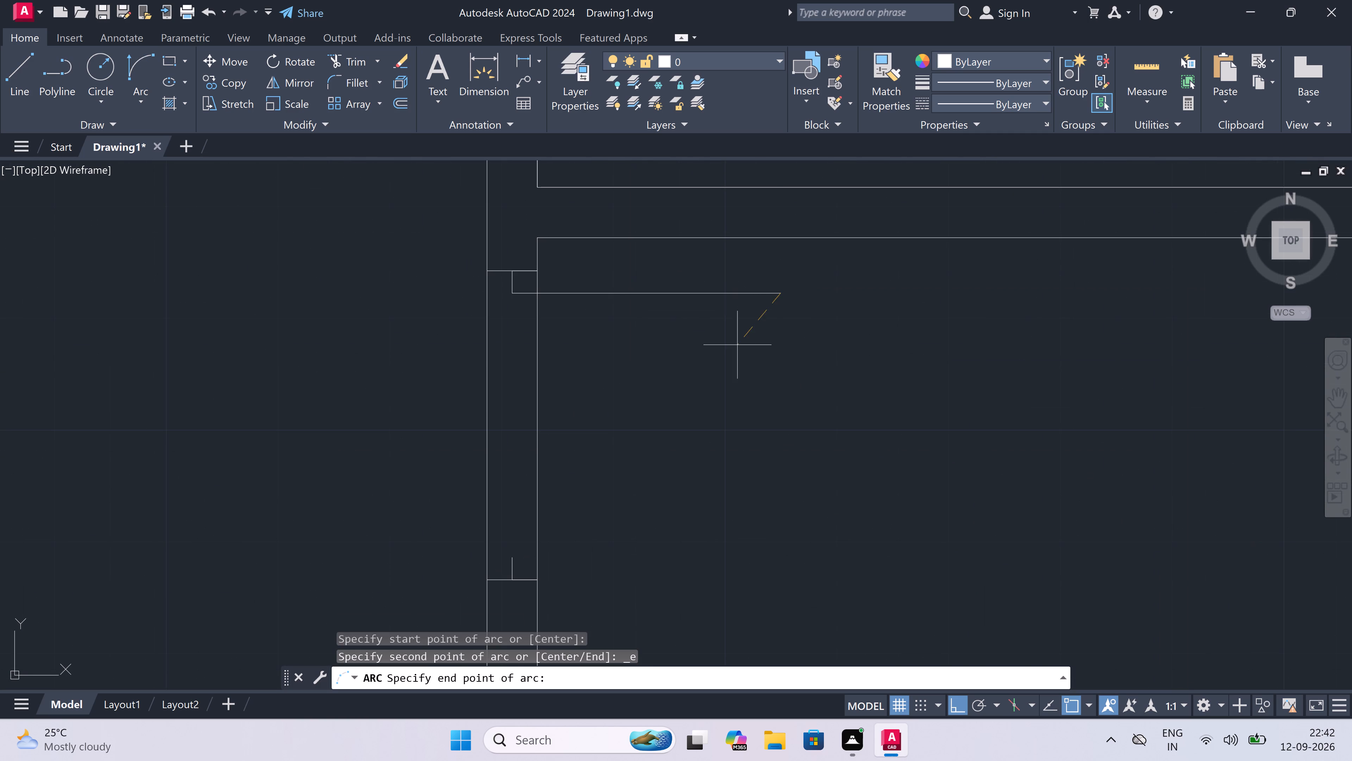
left_click(512, 553)
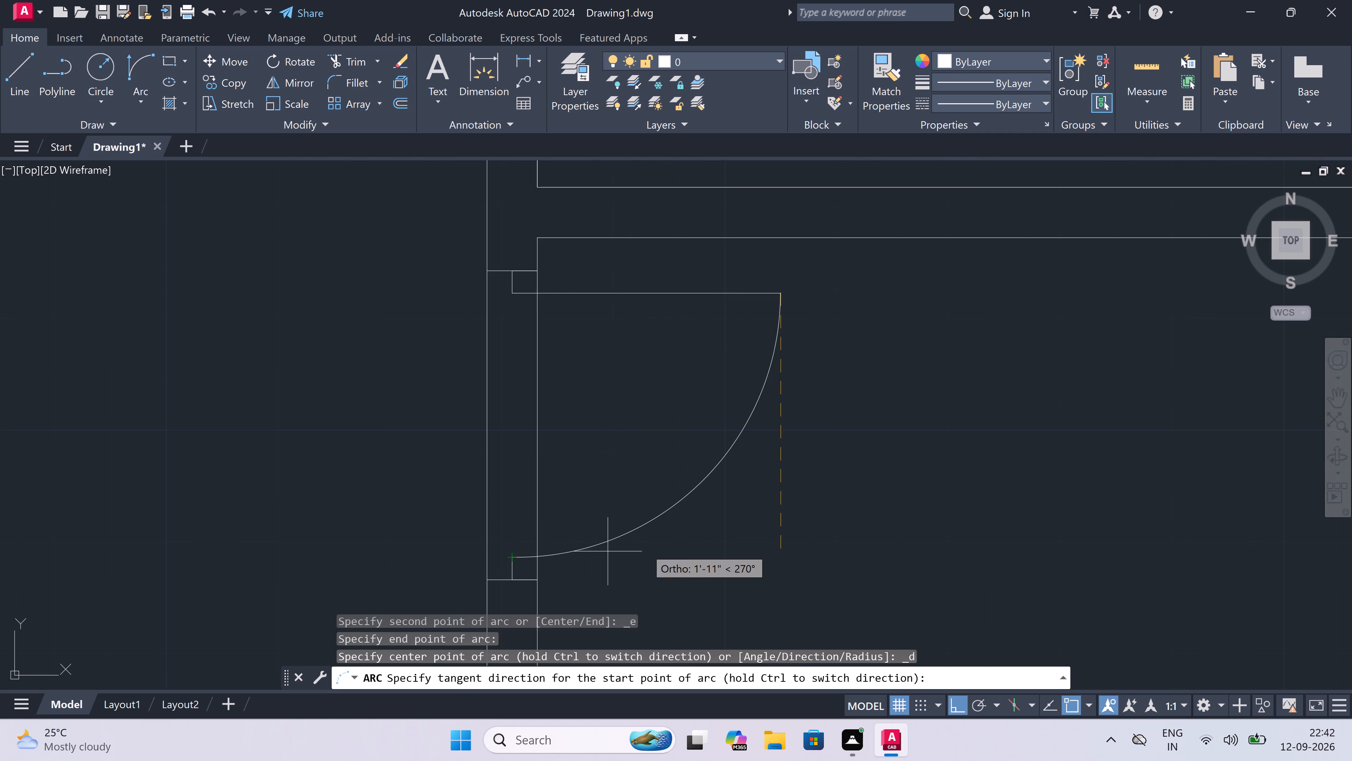
left_click(680, 540)
Trim both partition lines out of the new door opening, including the leftover stubs beside the lower and upper stops.
type("tr")
key("space")
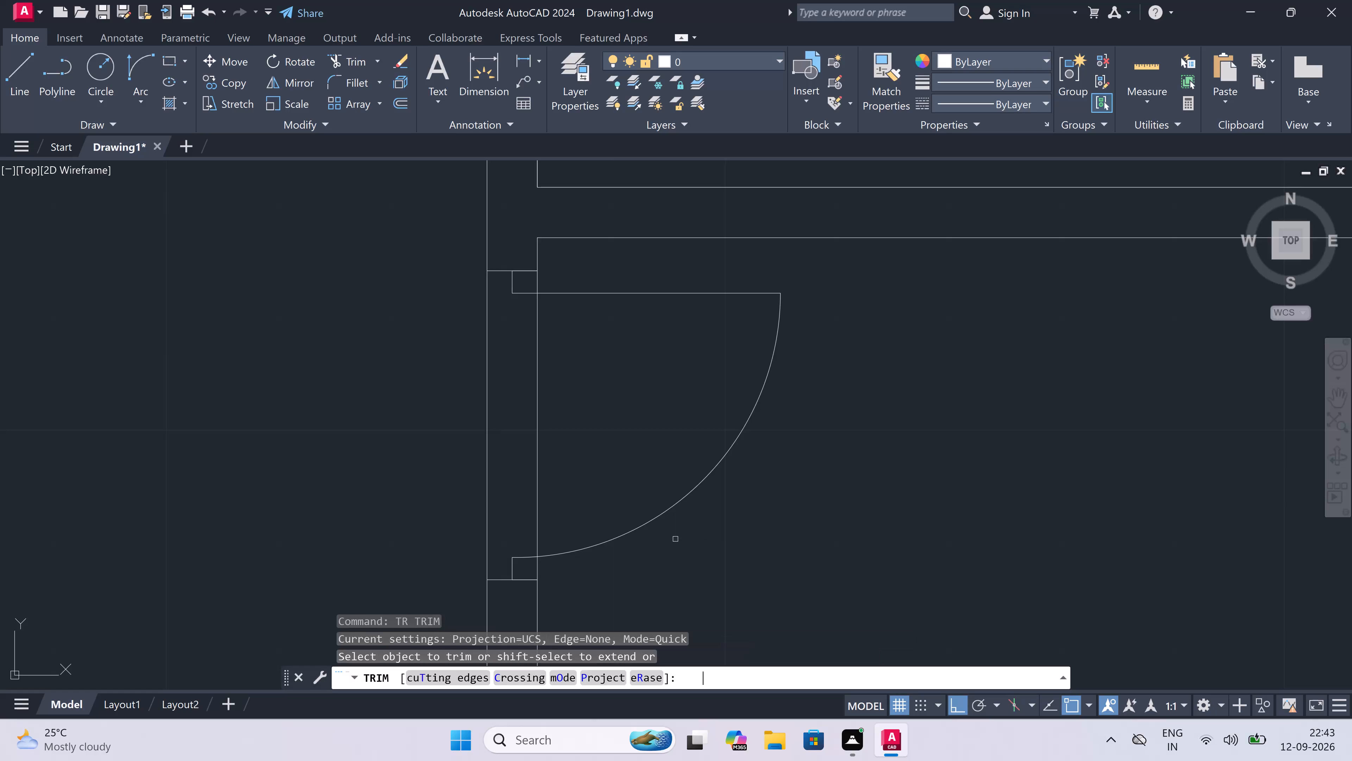
left_click(608, 423)
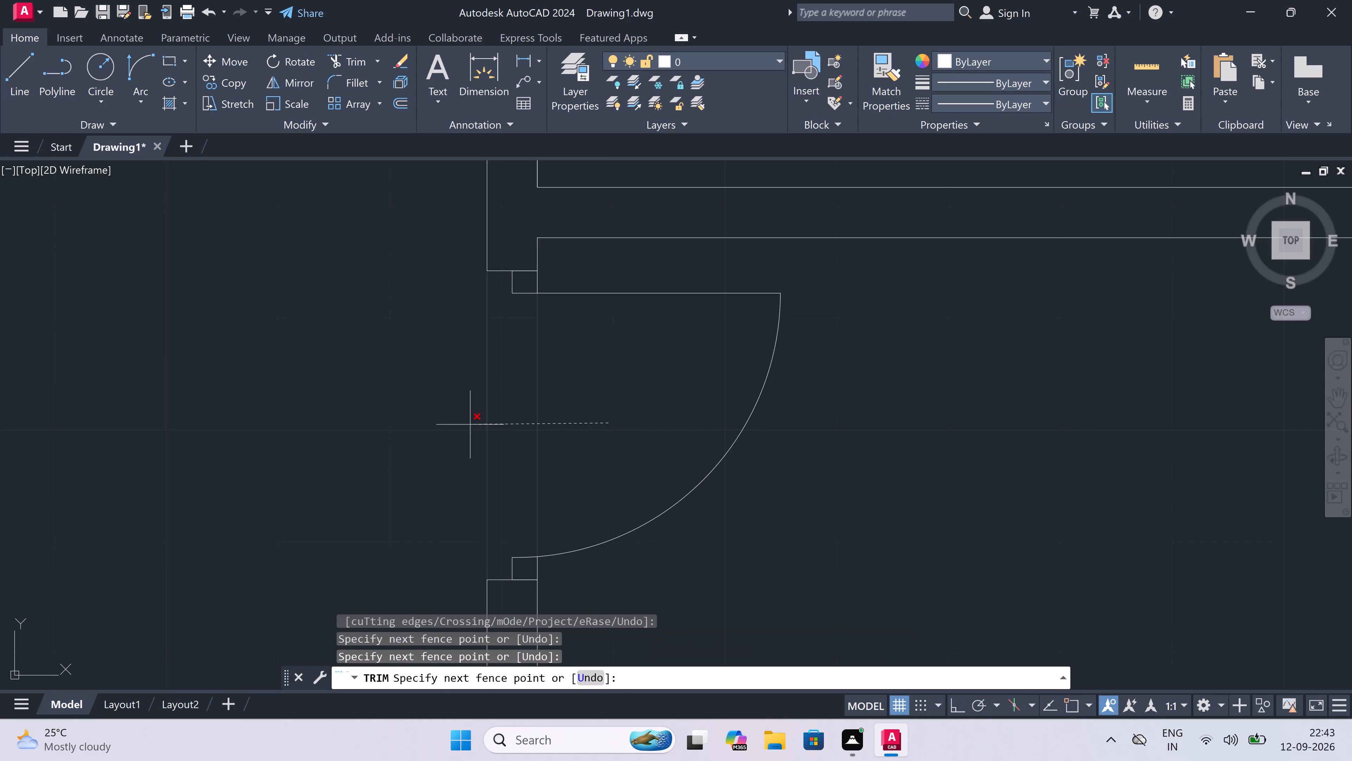
left_click(470, 425)
scroll(548, 581, "up", 3)
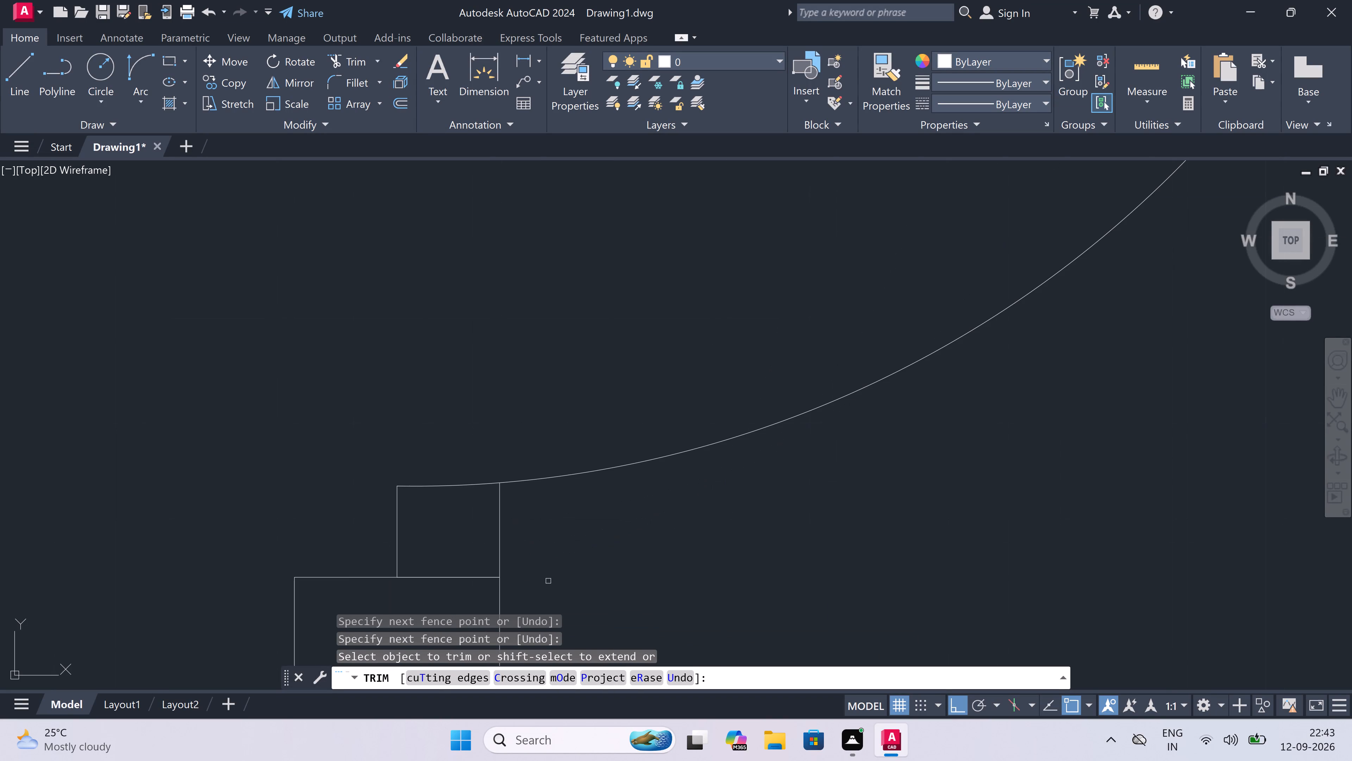
left_click_drag(486, 542, 498, 539)
left_click(599, 536)
scroll(599, 538, "down", 6)
scroll(592, 413, "up", 6)
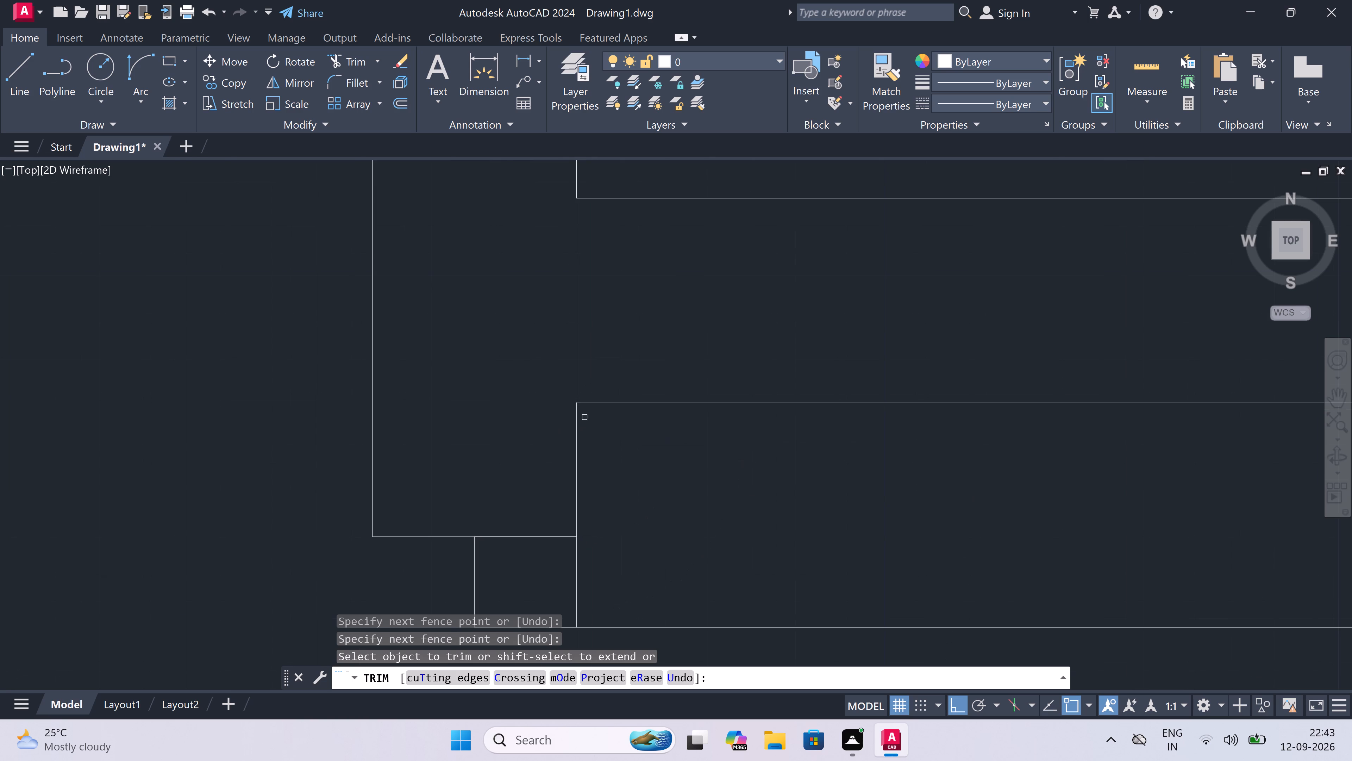
scroll(554, 511, "down", 2)
left_click_drag(552, 544, 563, 540)
left_click(587, 529)
scroll(587, 530, "down", 9)
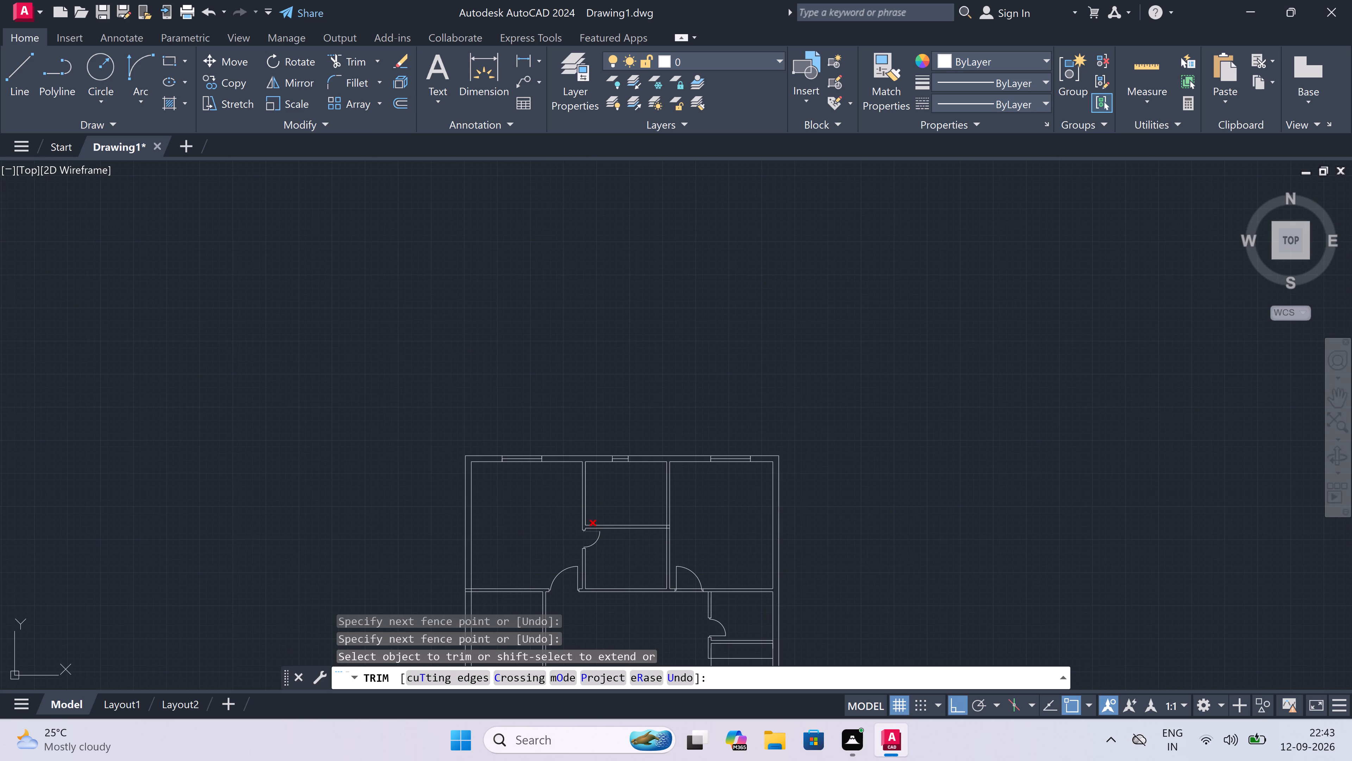
scroll(602, 484, "up", 1)
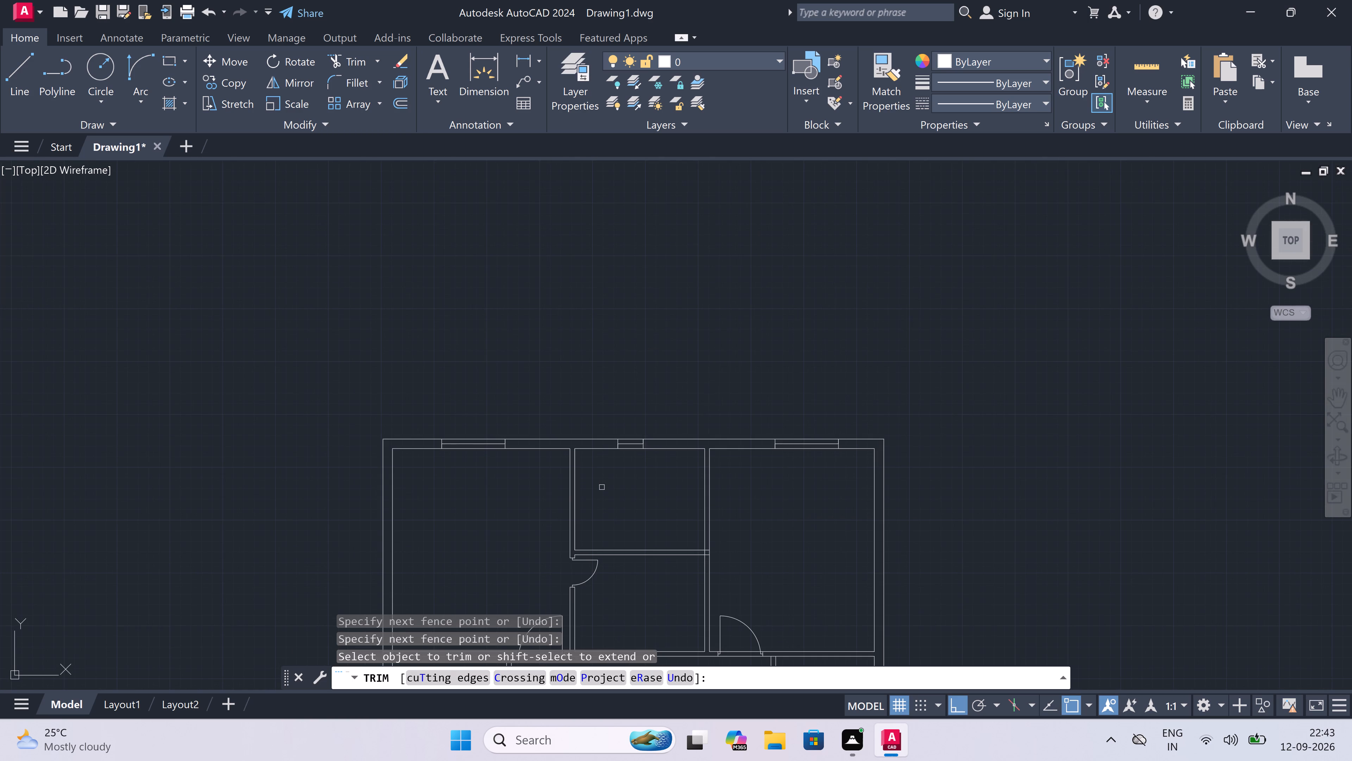
scroll(602, 489, "down", 1)
scroll(631, 531, "up", 2)
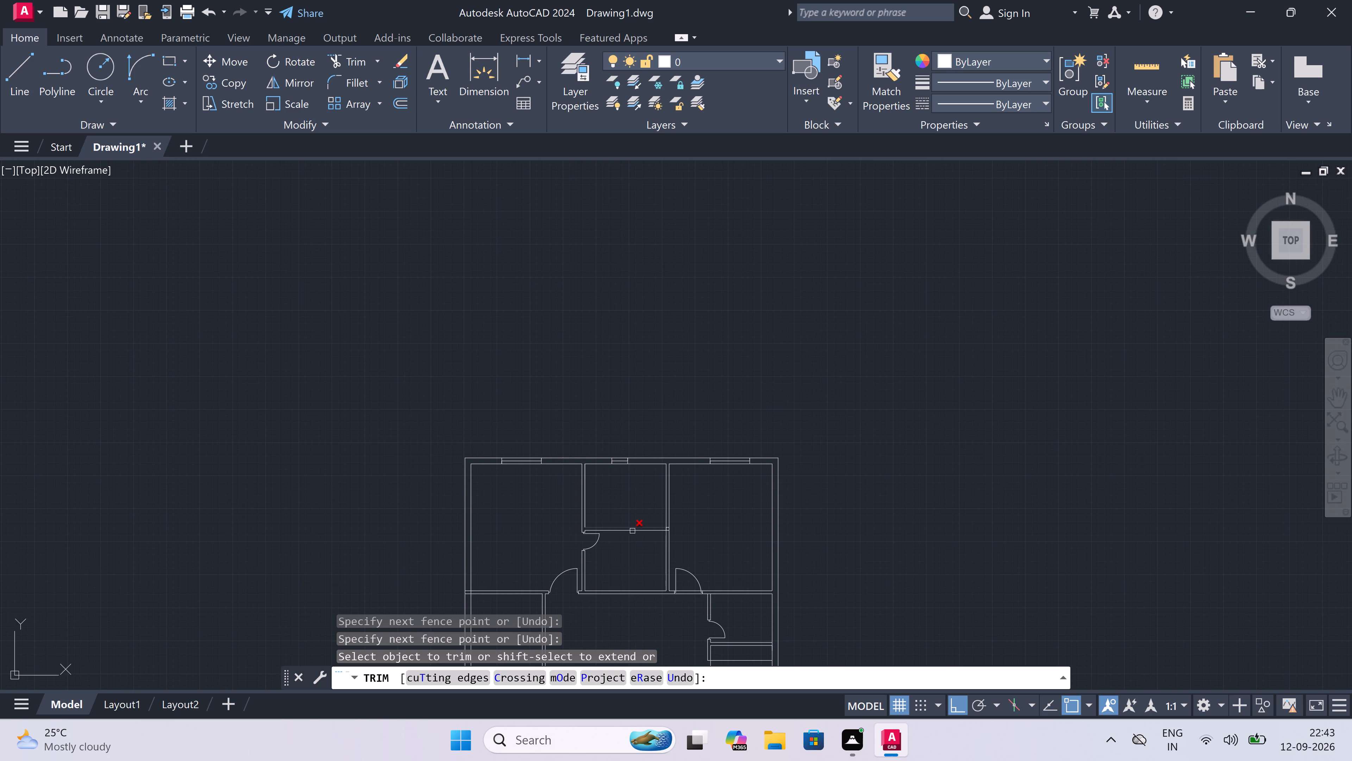
scroll(631, 553, "up", 1)
key("Escape")
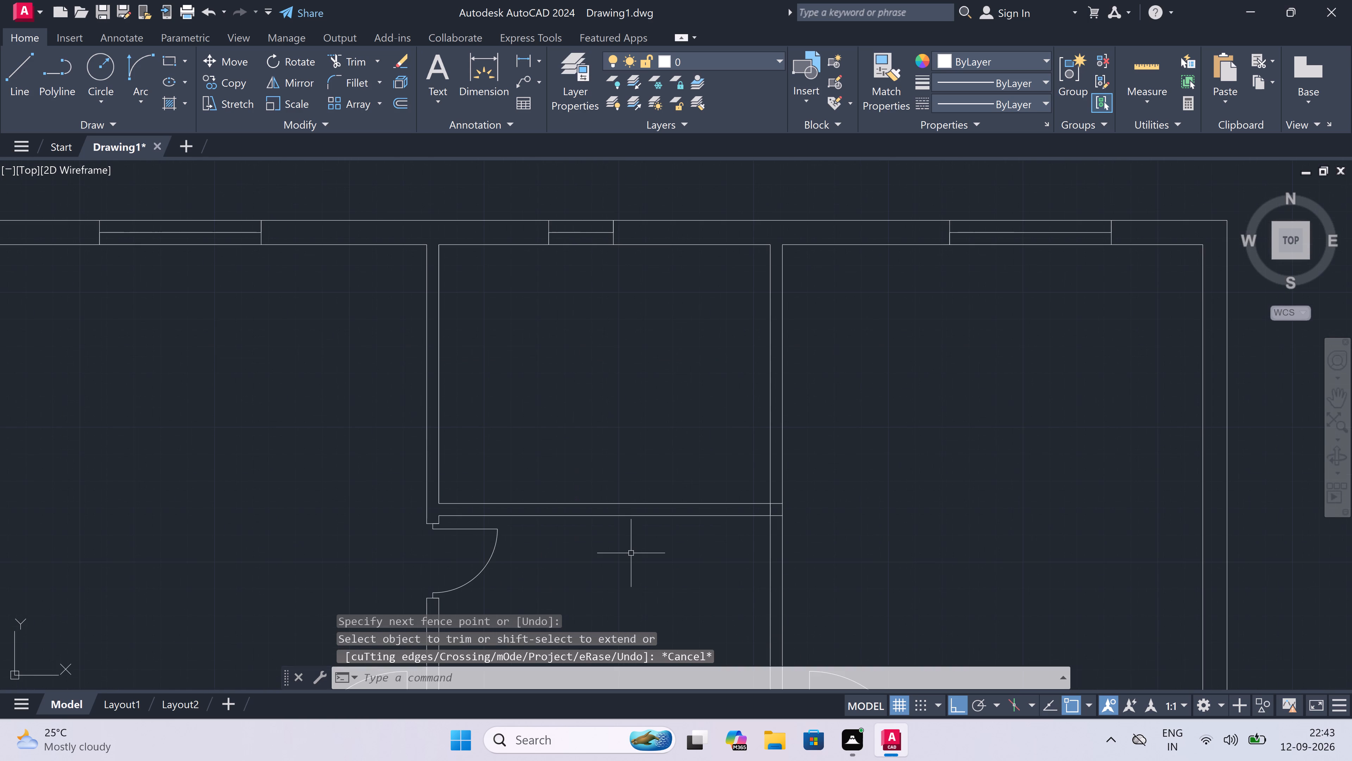
Draw the right jamb across the partition between the top-centre rooms, with a 2" leftward stop from its midpoint and a 2' leaf upward.
type("l")
key("space")
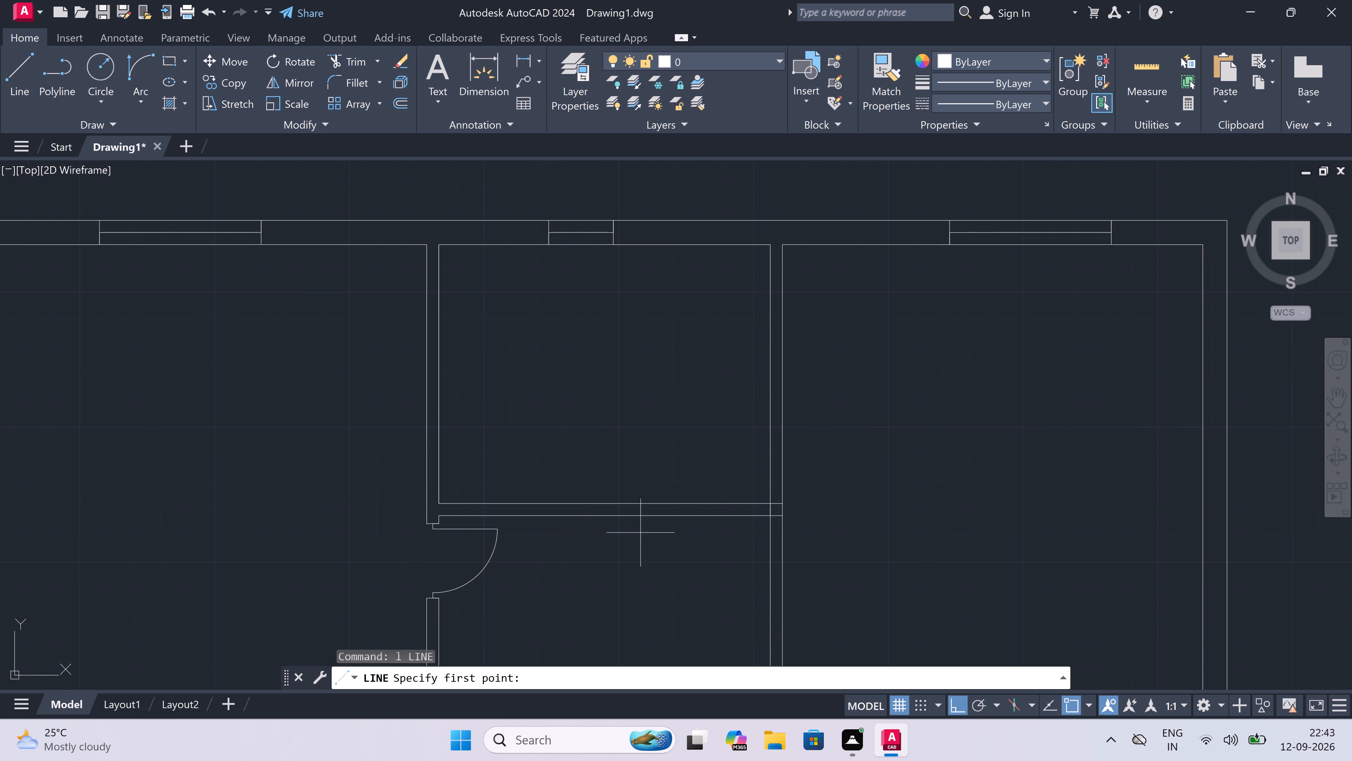
left_click(740, 518)
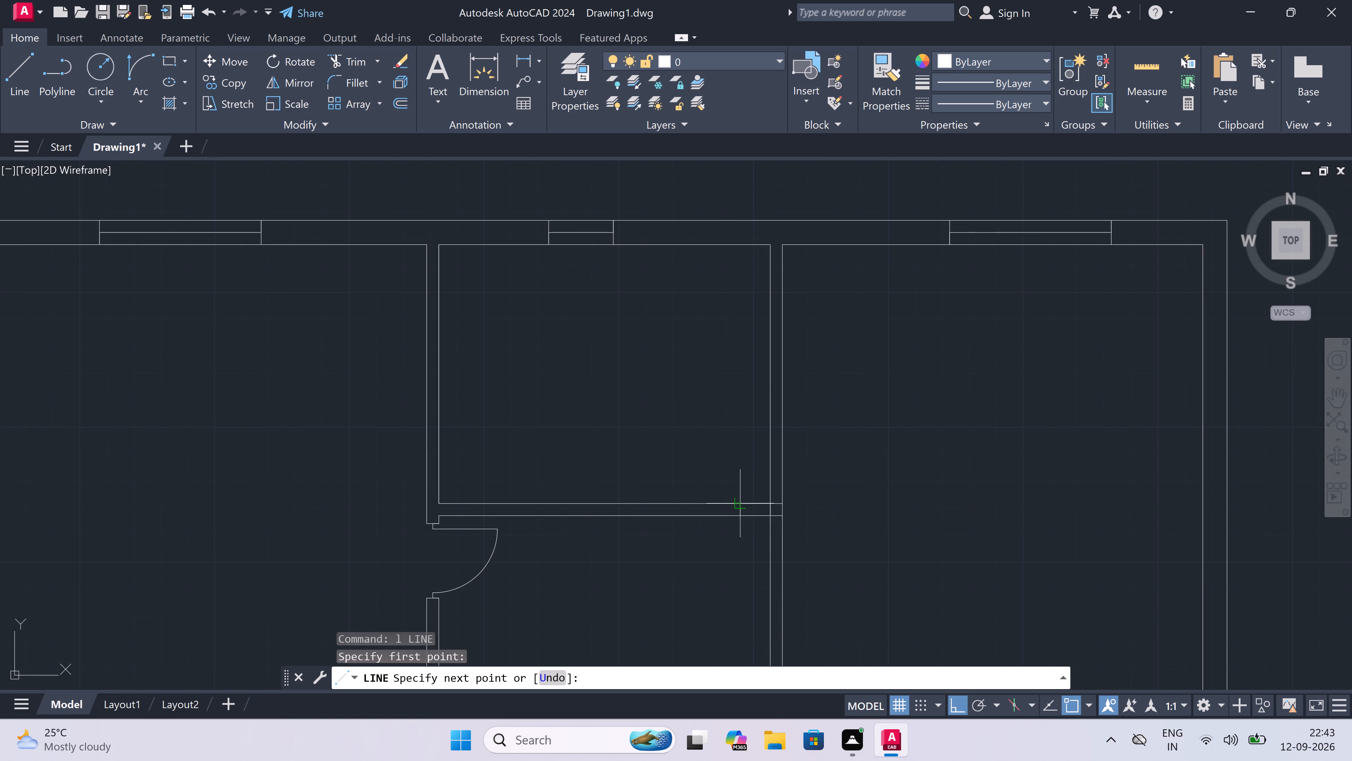
left_click(741, 507)
left_click(743, 513)
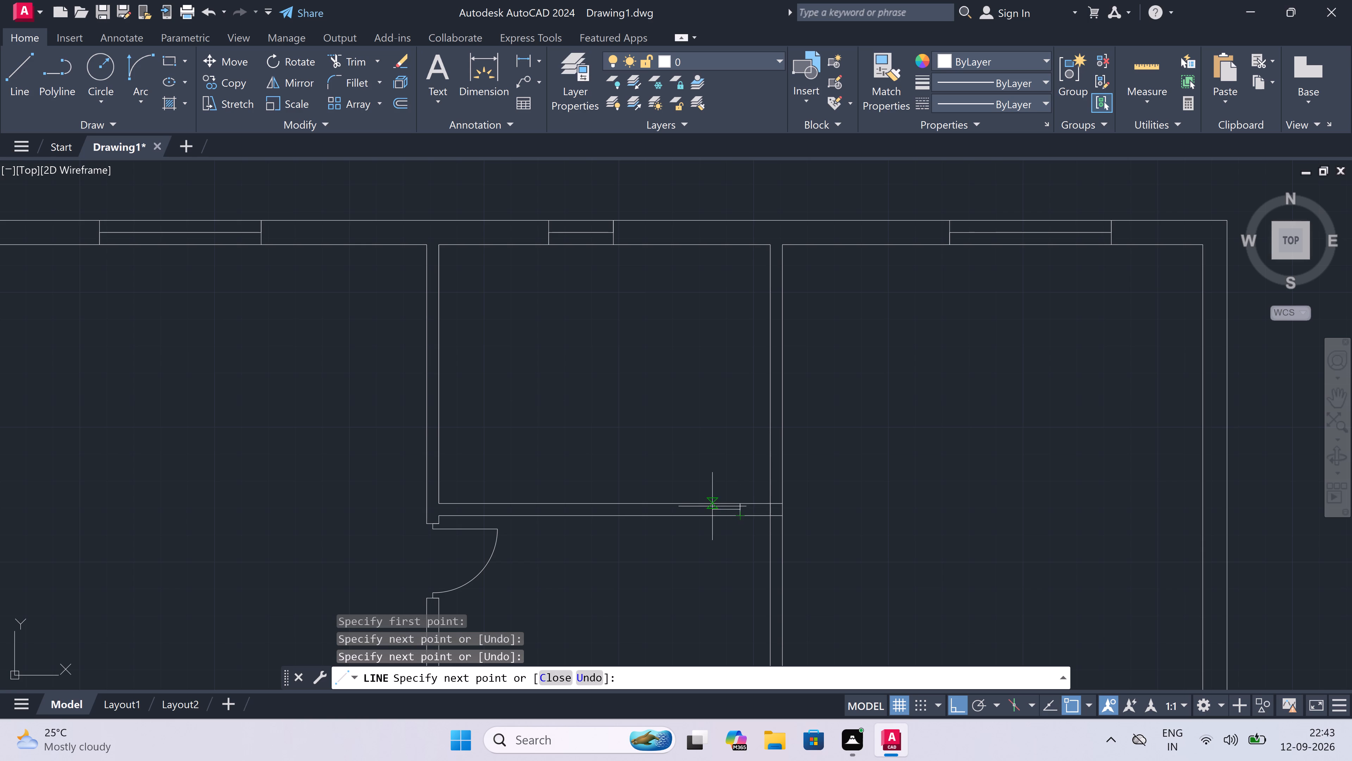
key("2")
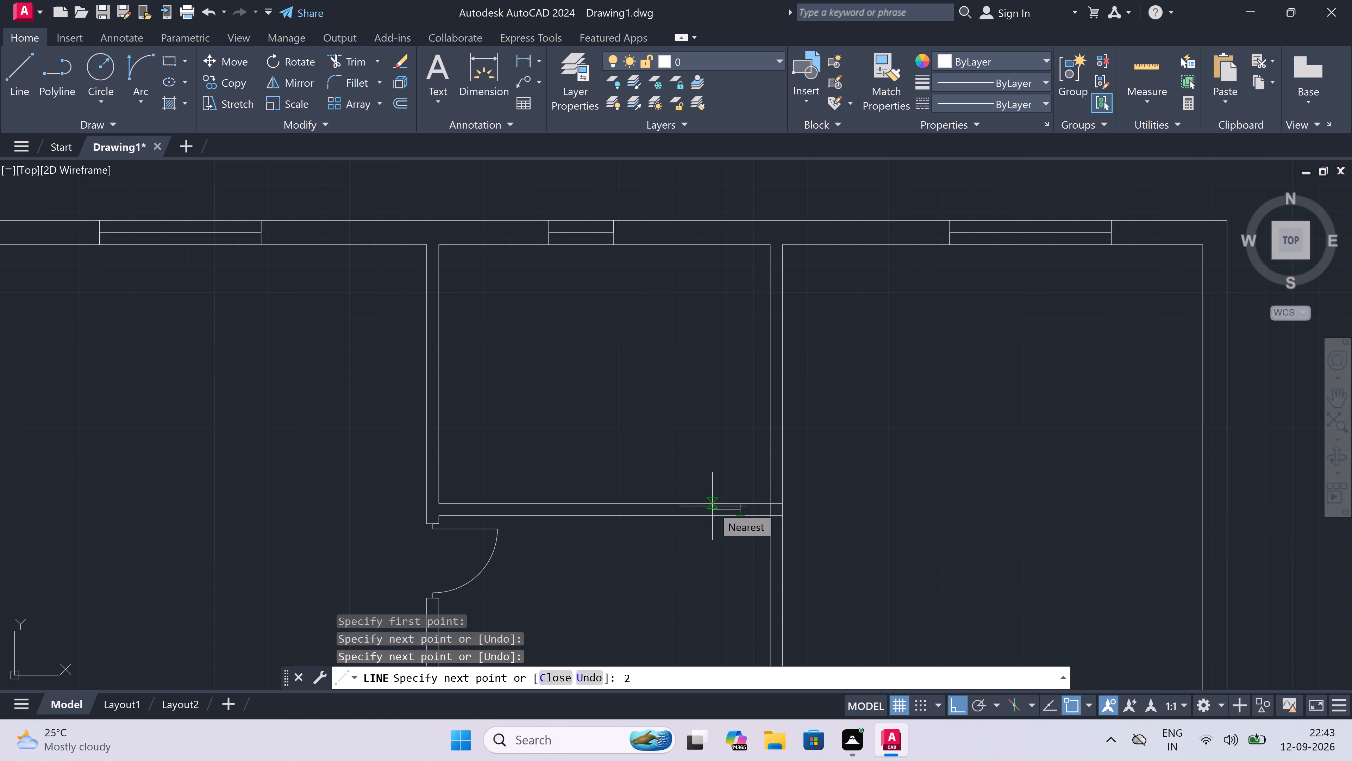
type("\"")
key("space")
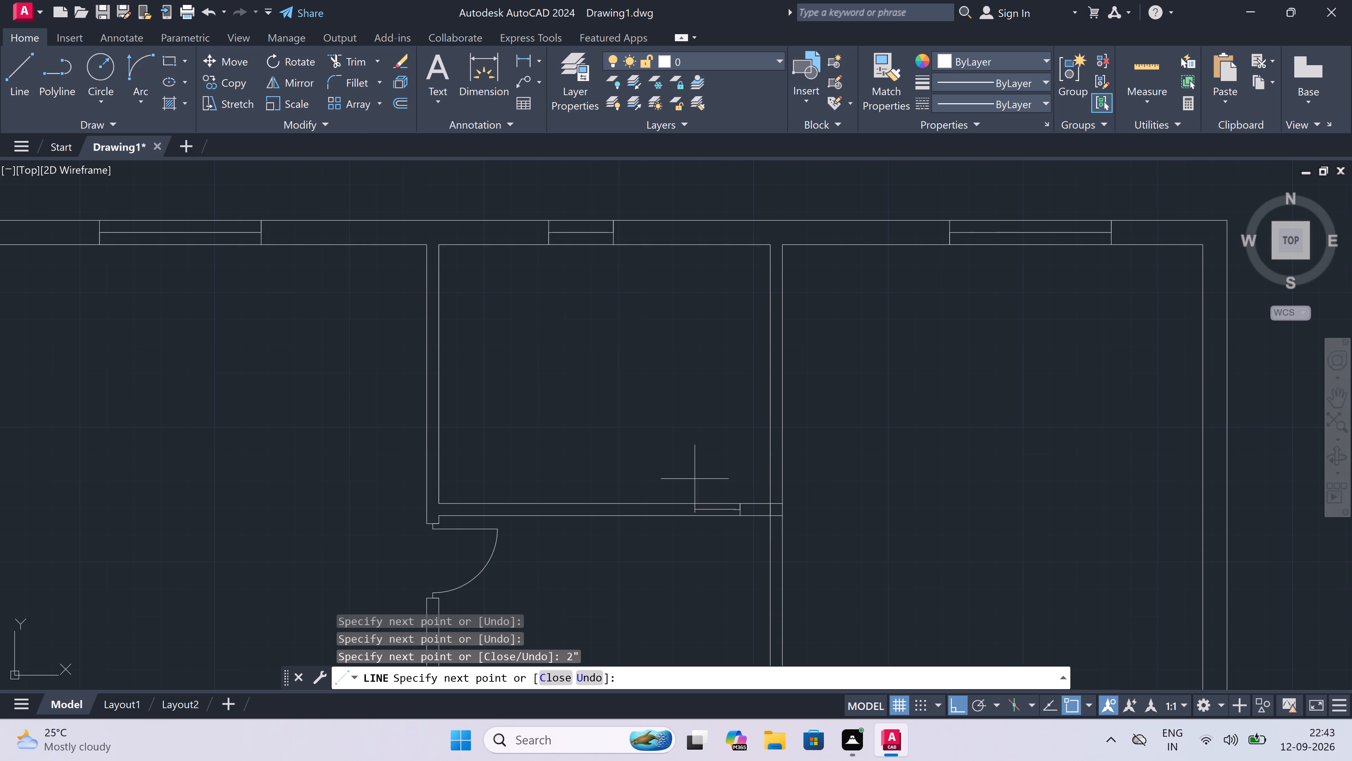
type("2'")
key("space")
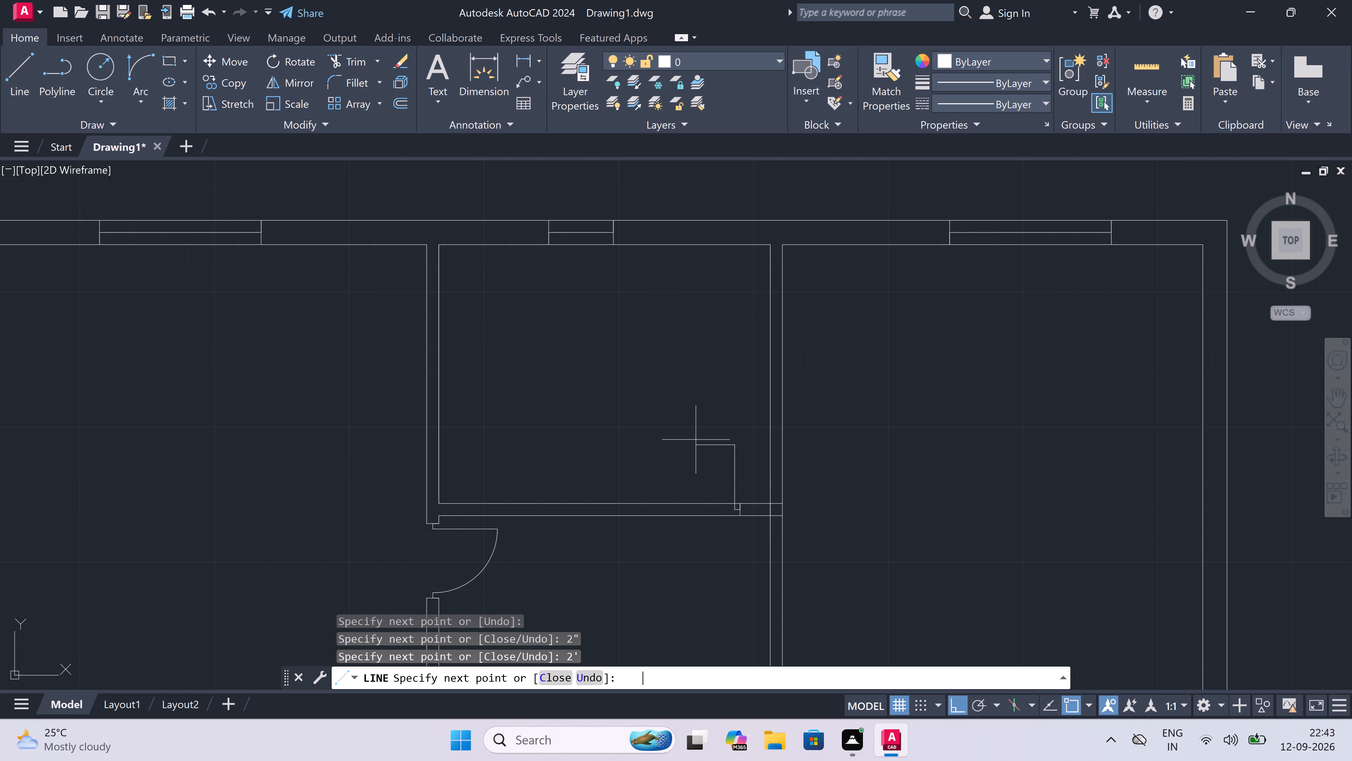
key("Escape")
Draw the left jamb line across the same partition, to the left of the door leaf, with a 2" rightward stop from its midpoint.
type("l")
key("space")
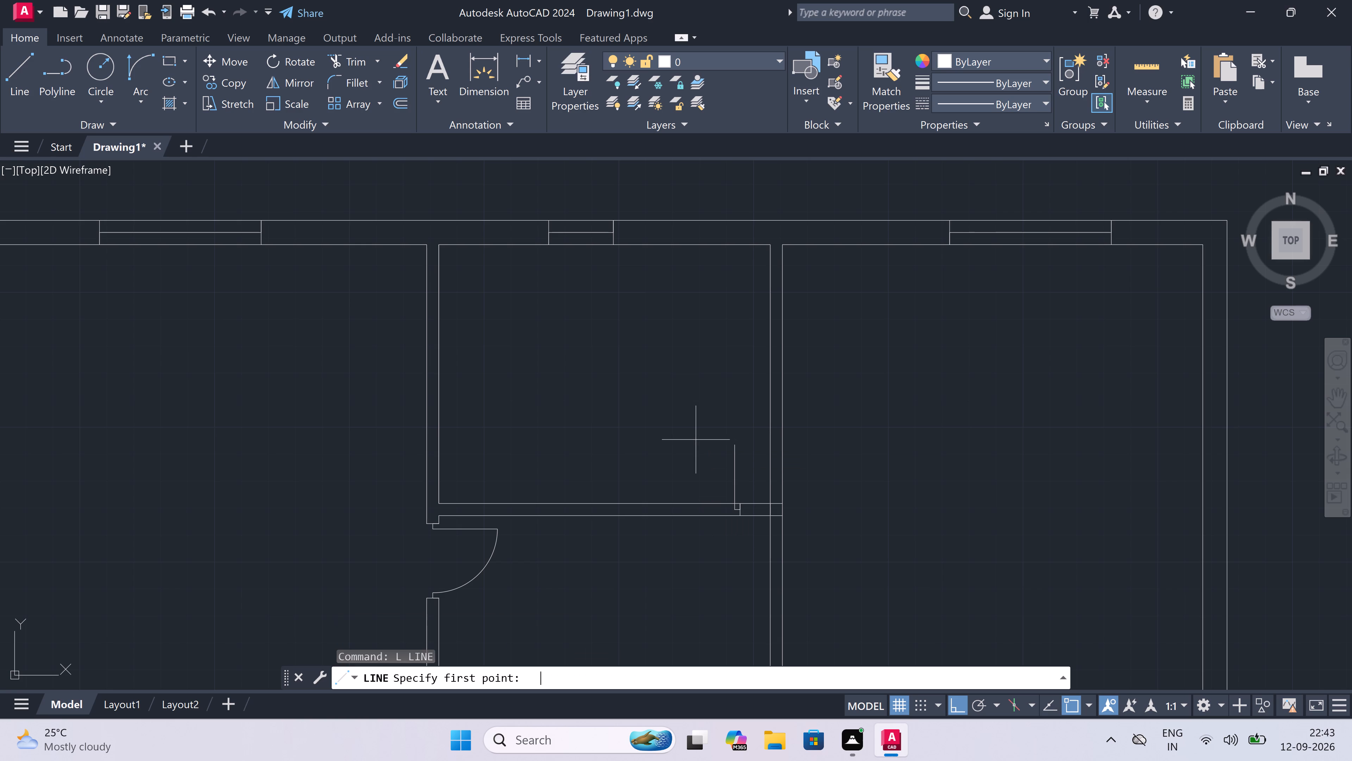
scroll(674, 483, "up", 1)
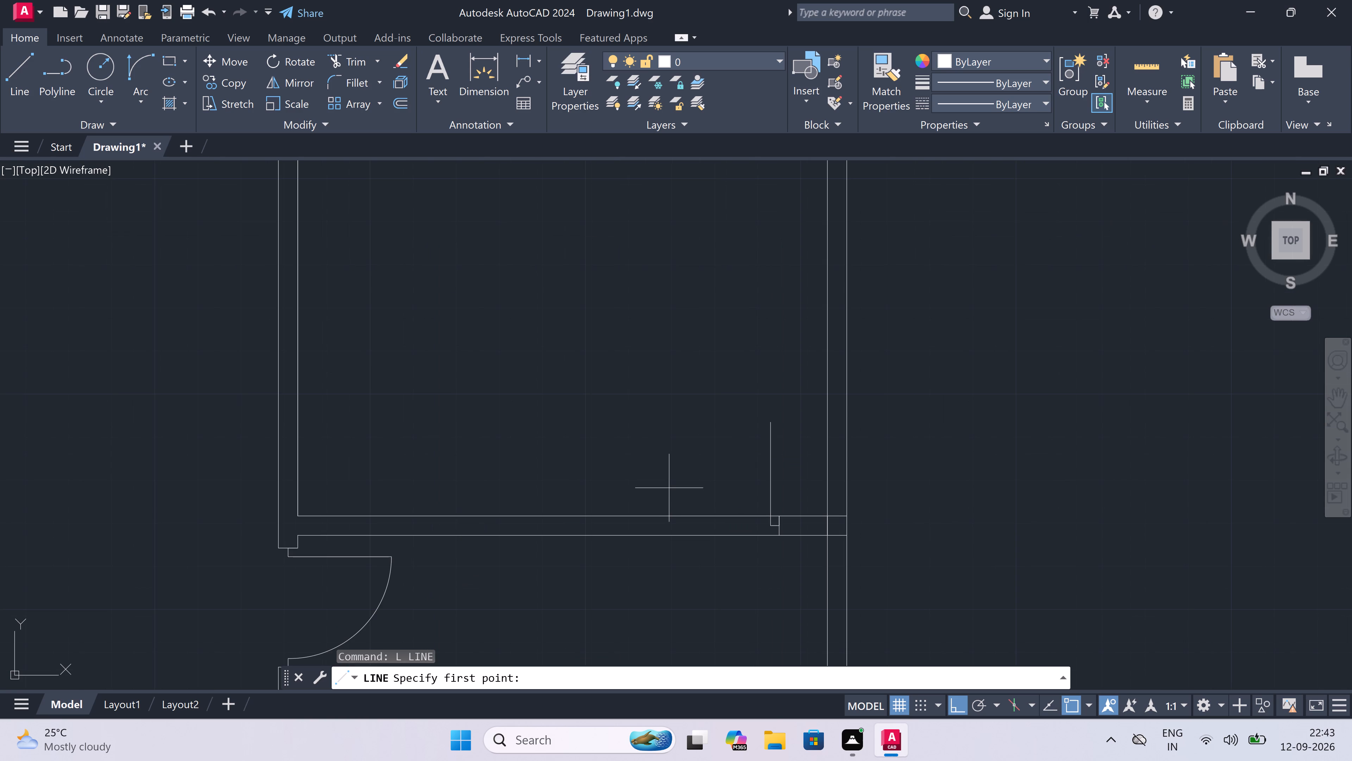
left_click(655, 514)
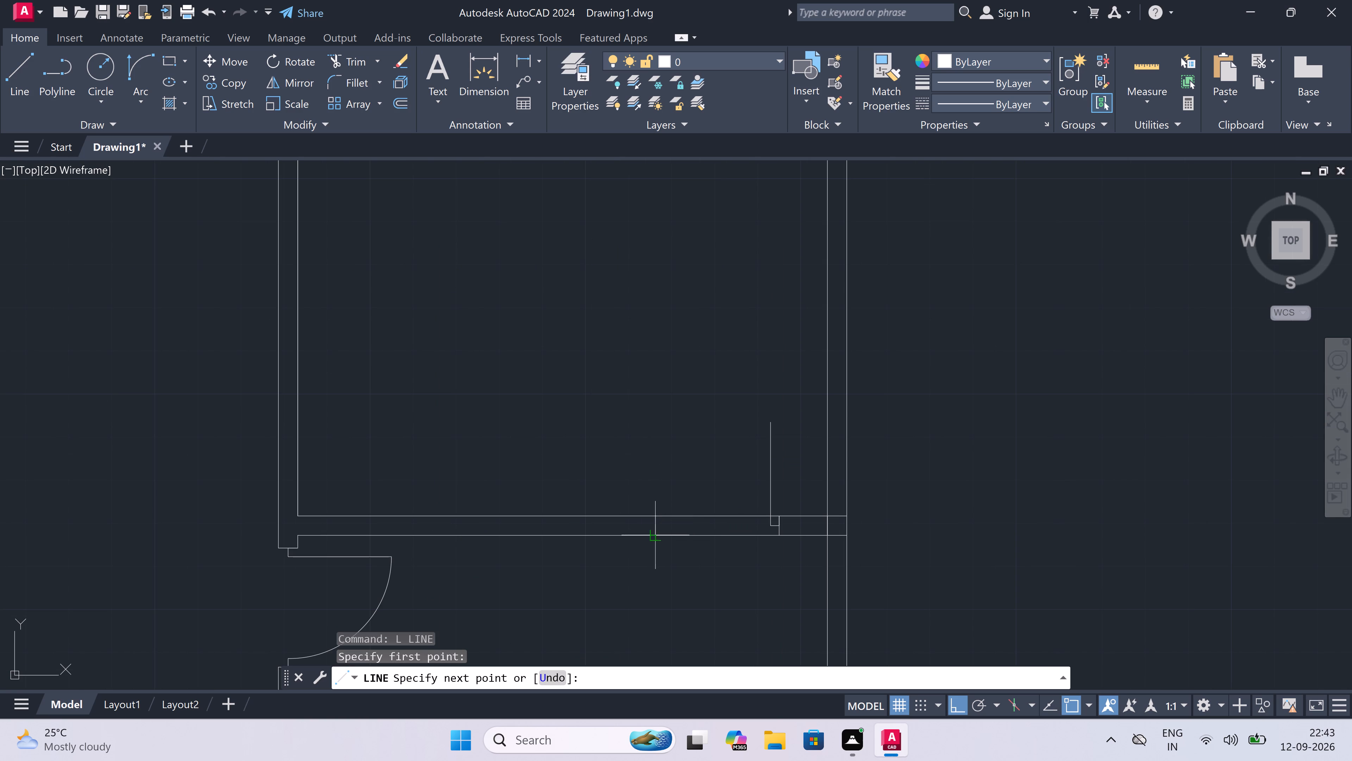
left_click(651, 536)
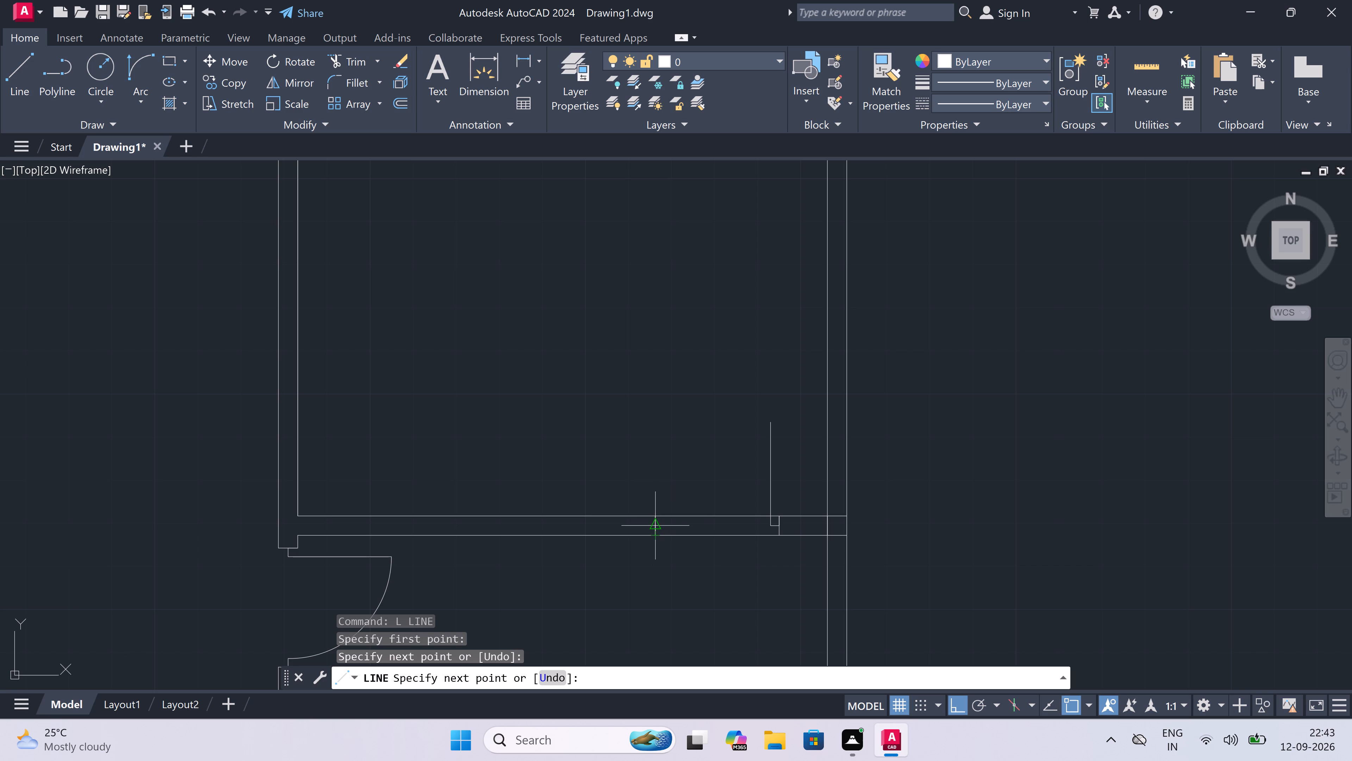
left_click_drag(659, 521, 664, 522)
key("2")
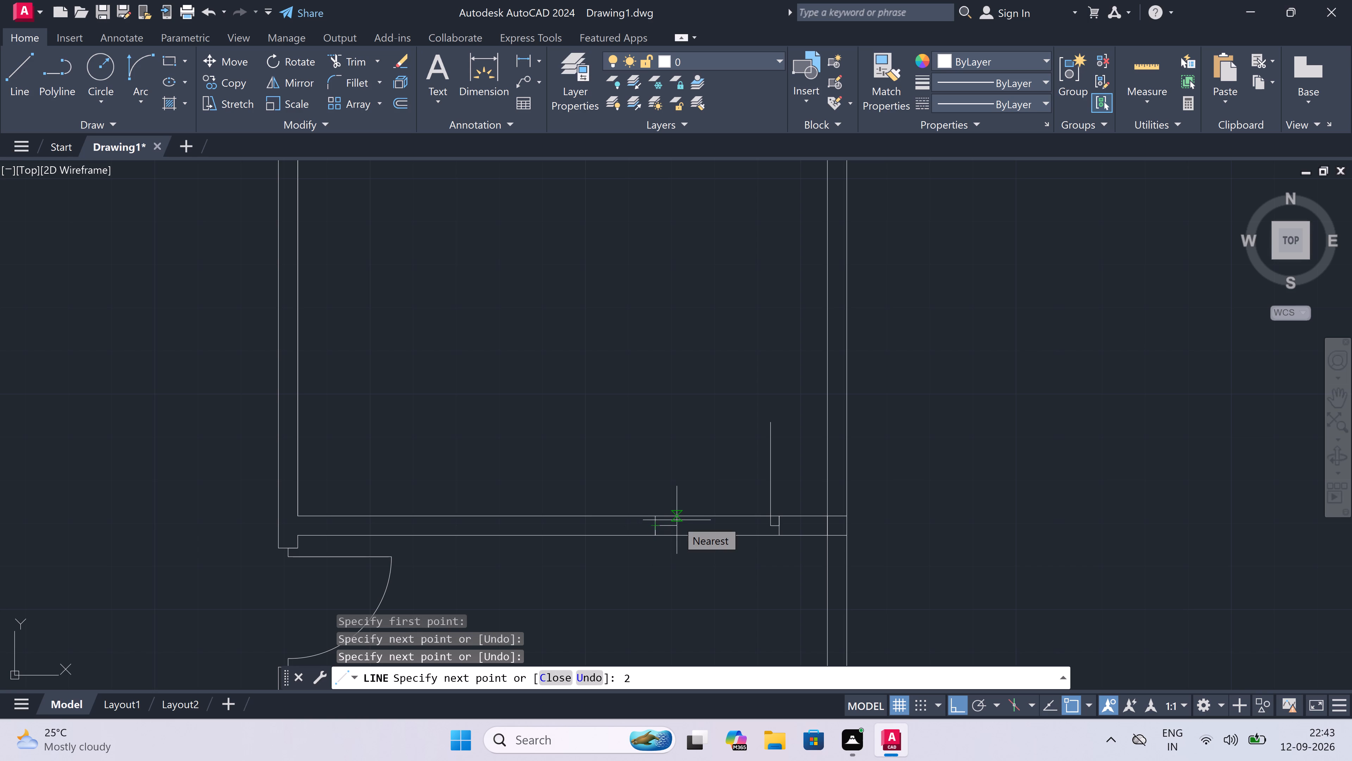
type("\"")
key("space")
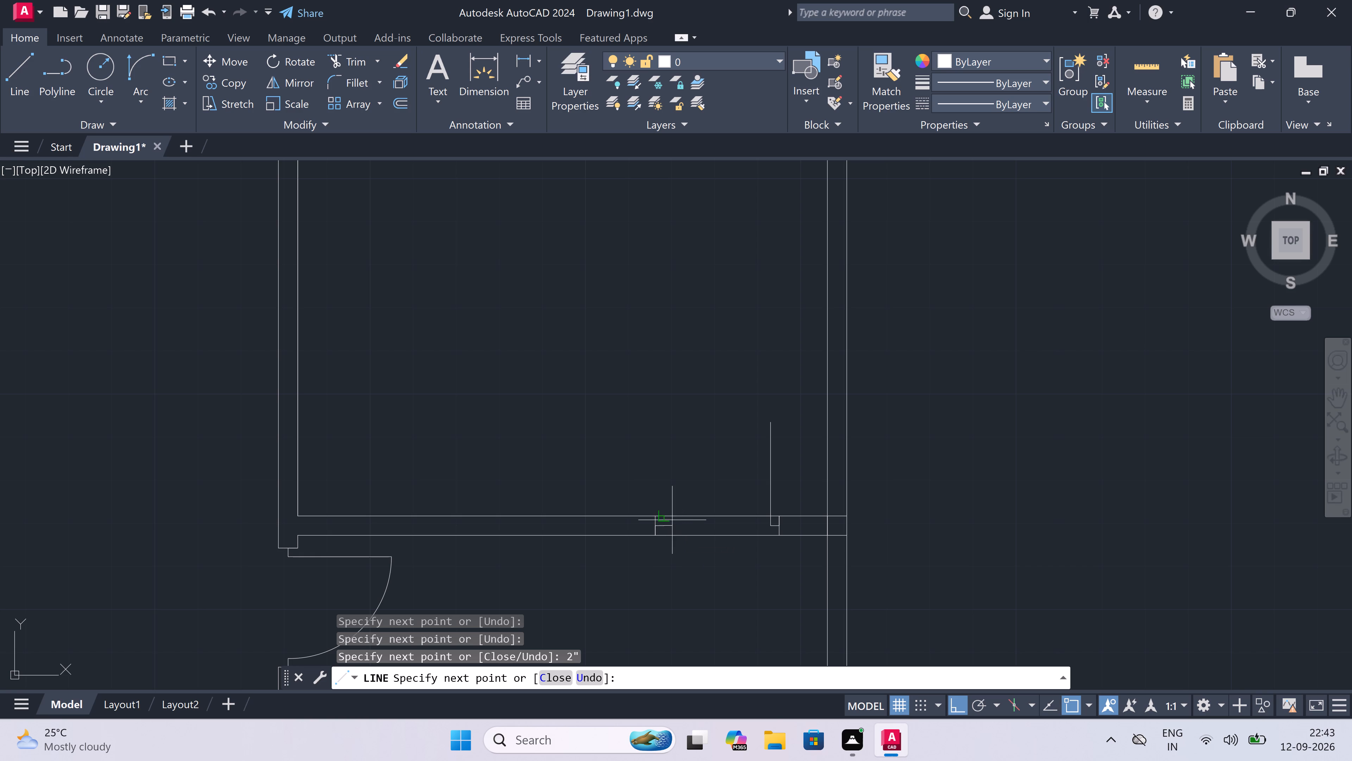
key("Escape")
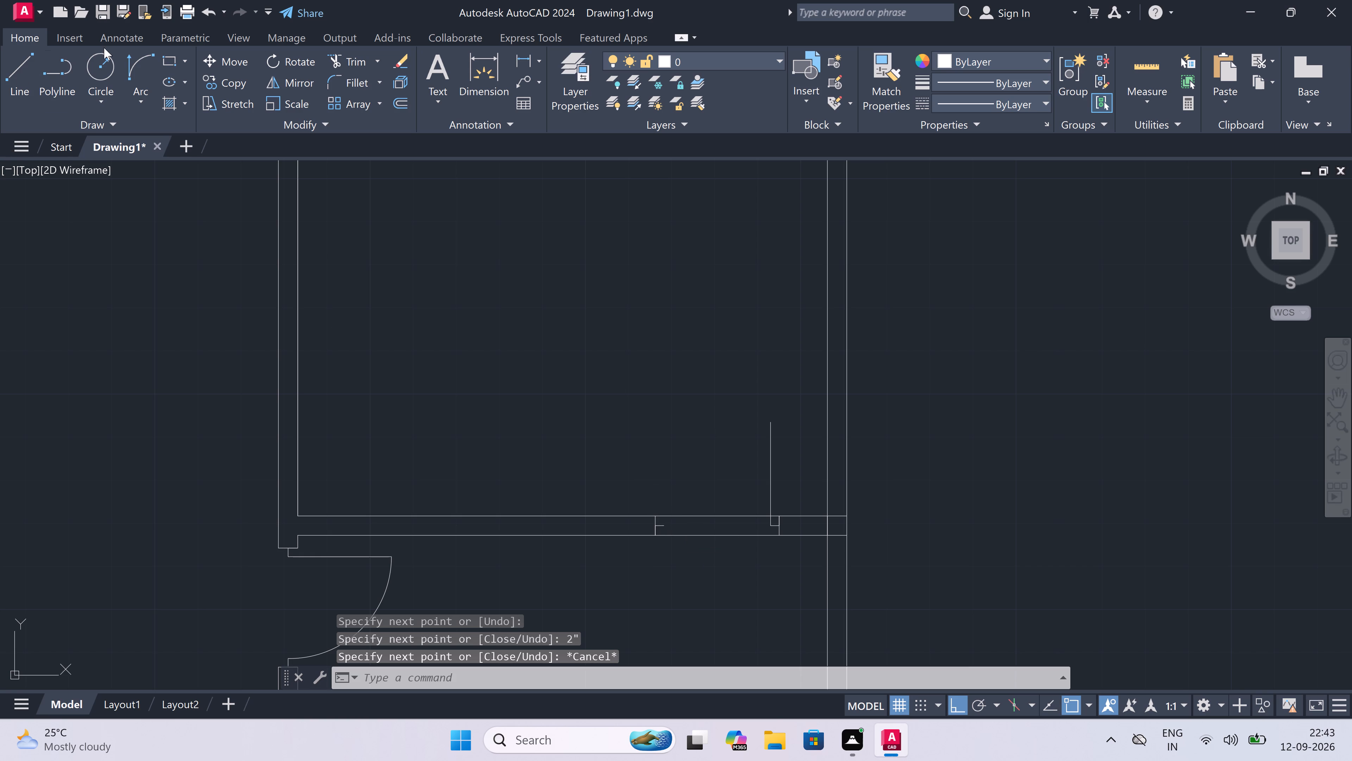
Draw the door swing arc from the free end of the 2' leaf to the end of the left jamb's stop, tangent leftward.
left_click(137, 55)
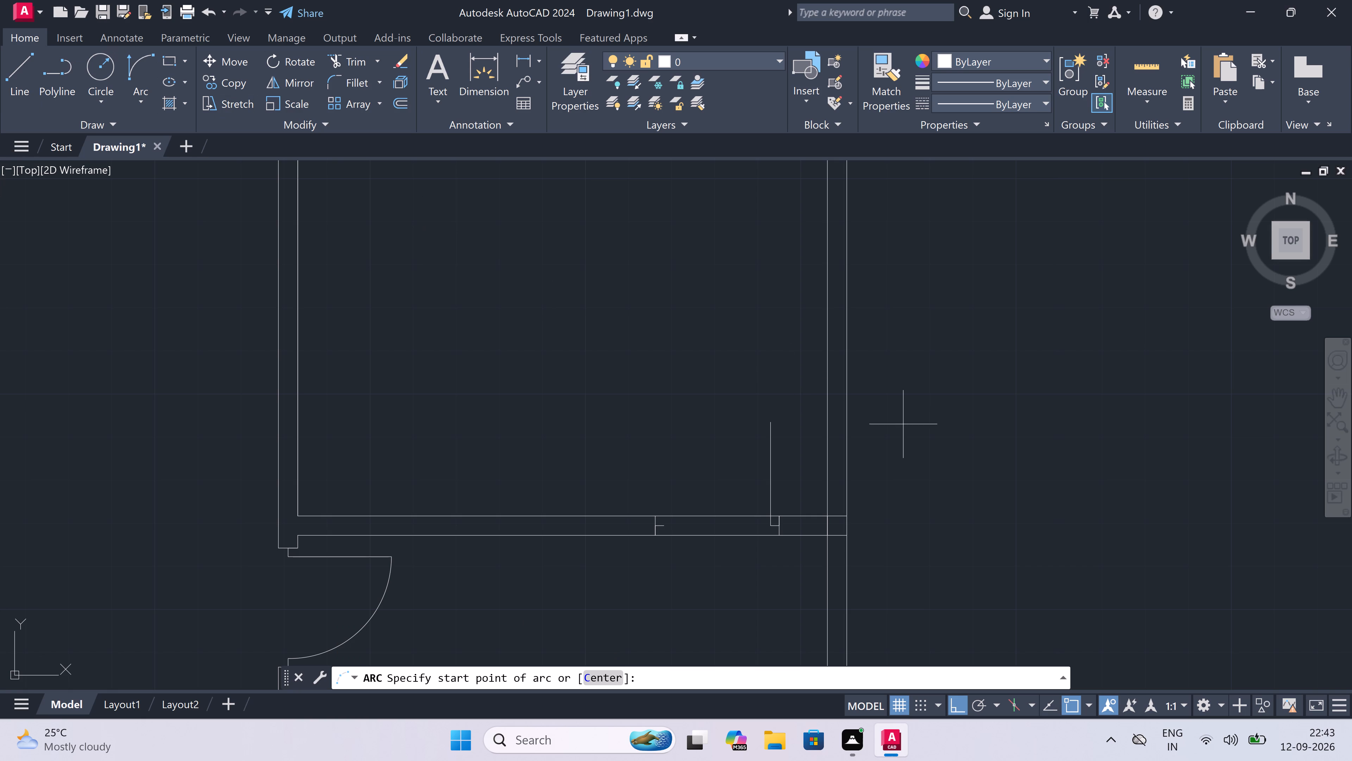
scroll(828, 488, "up", 3)
scroll(616, 374, "down", 2)
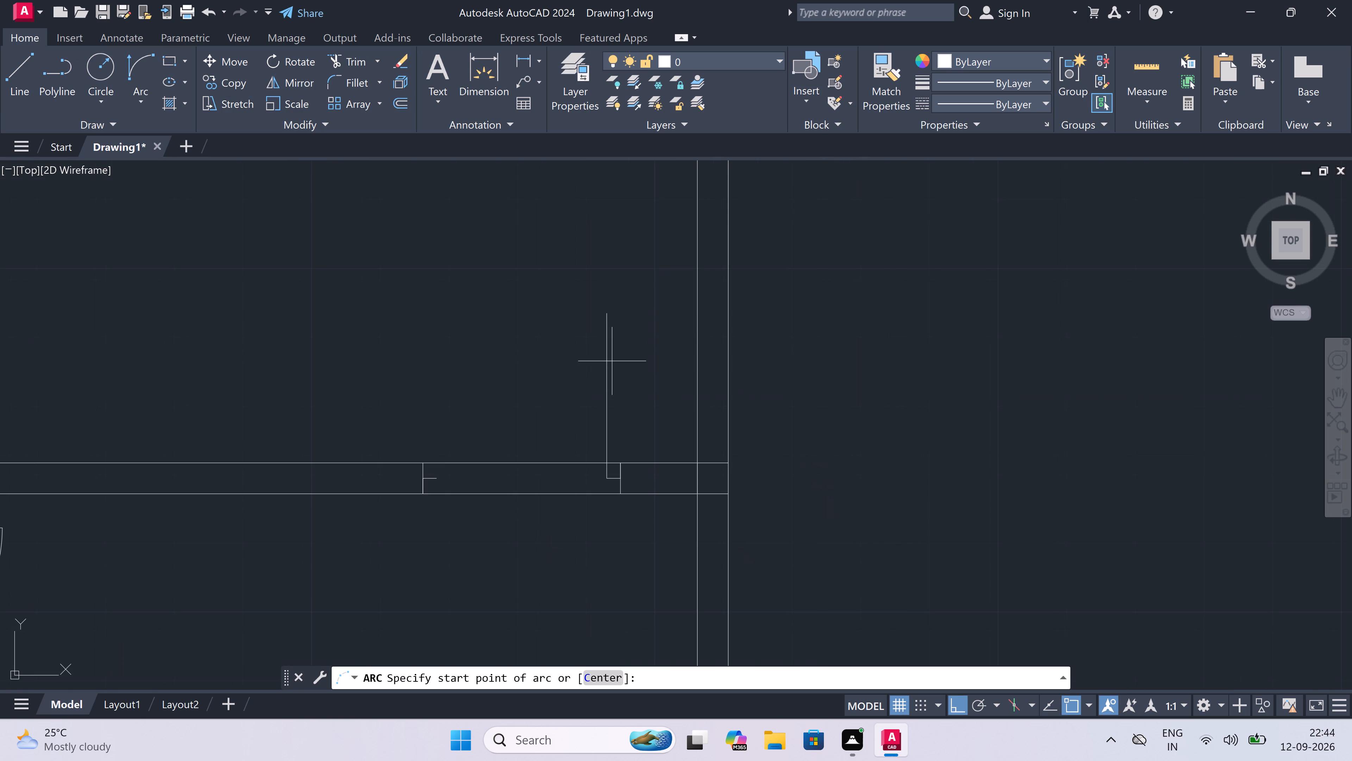
left_click_drag(607, 316, 601, 324)
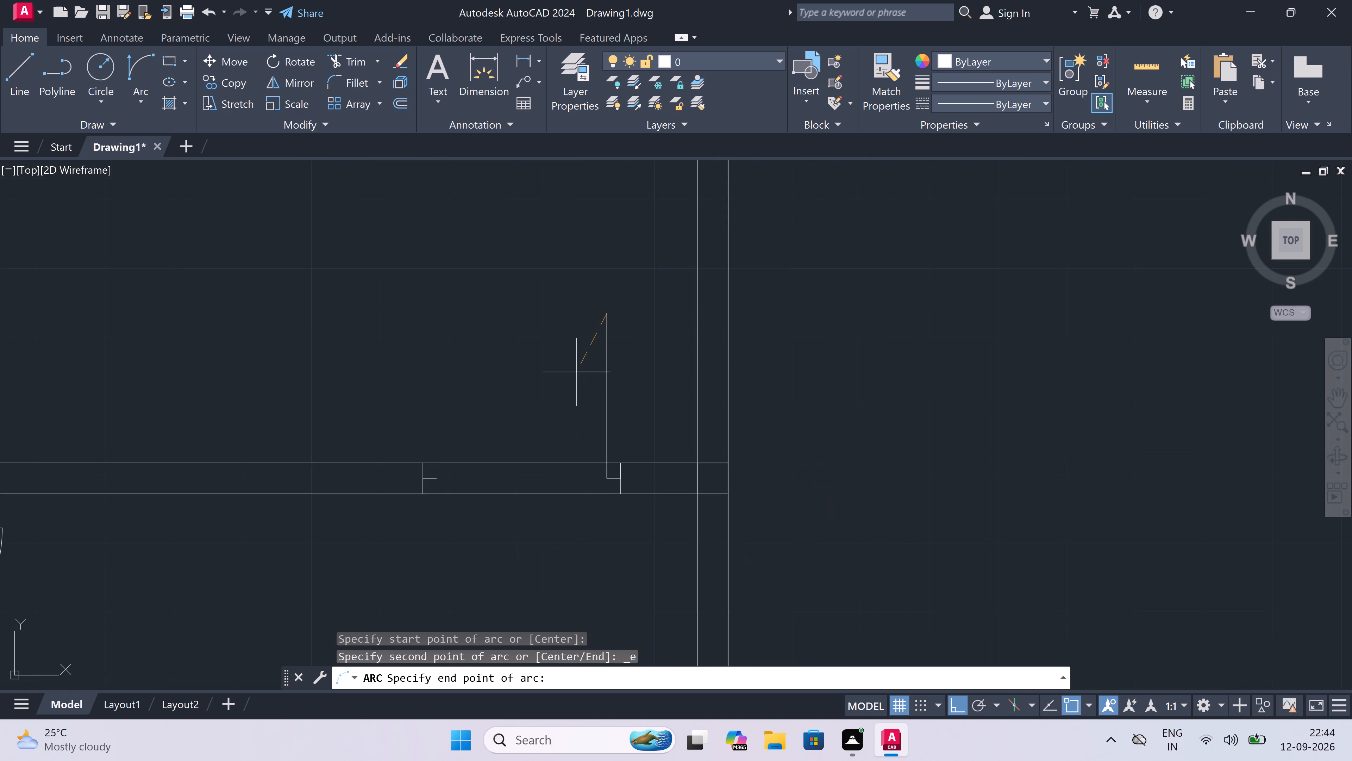
left_click(436, 482)
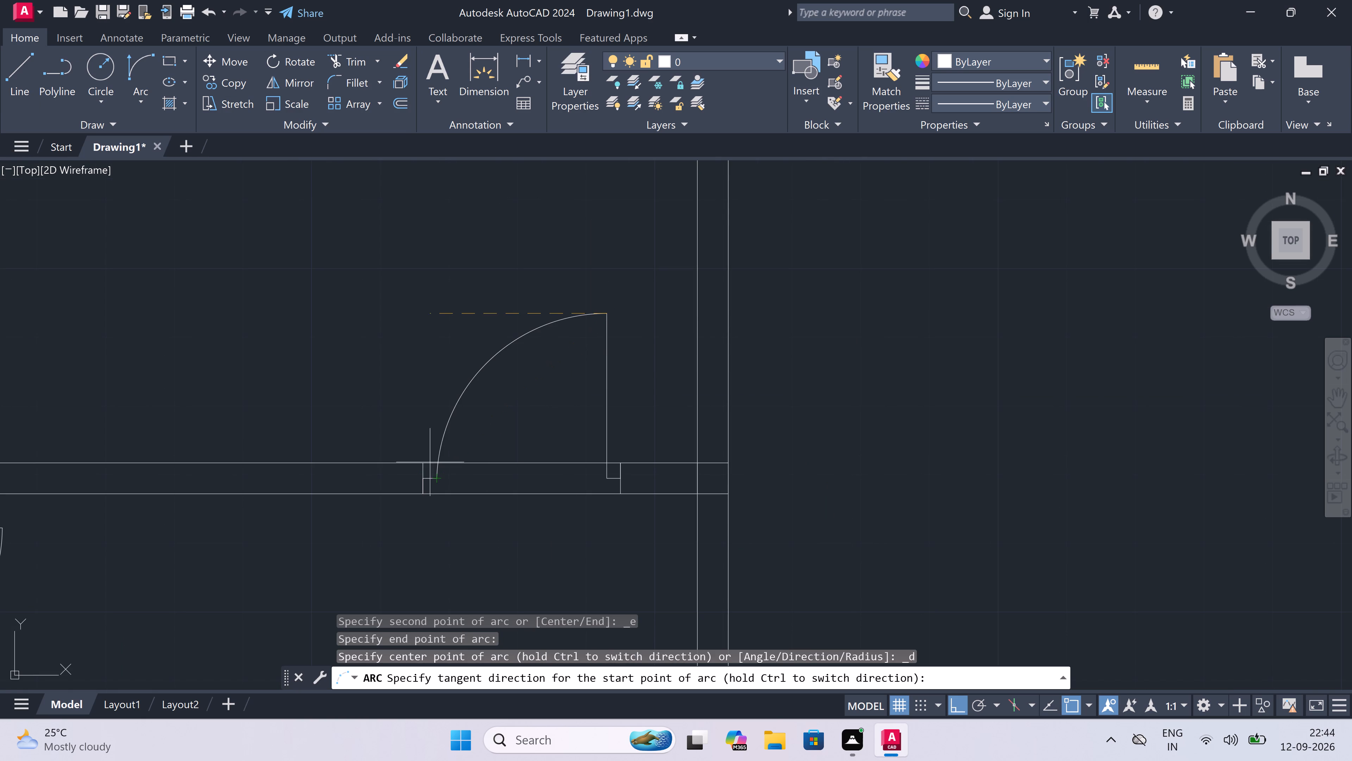
left_click(405, 412)
Trim both partition lines out of the new door opening, including the leftover stubs above the left and right stops.
type("tr")
key("space")
left_click_drag(468, 534, 471, 520)
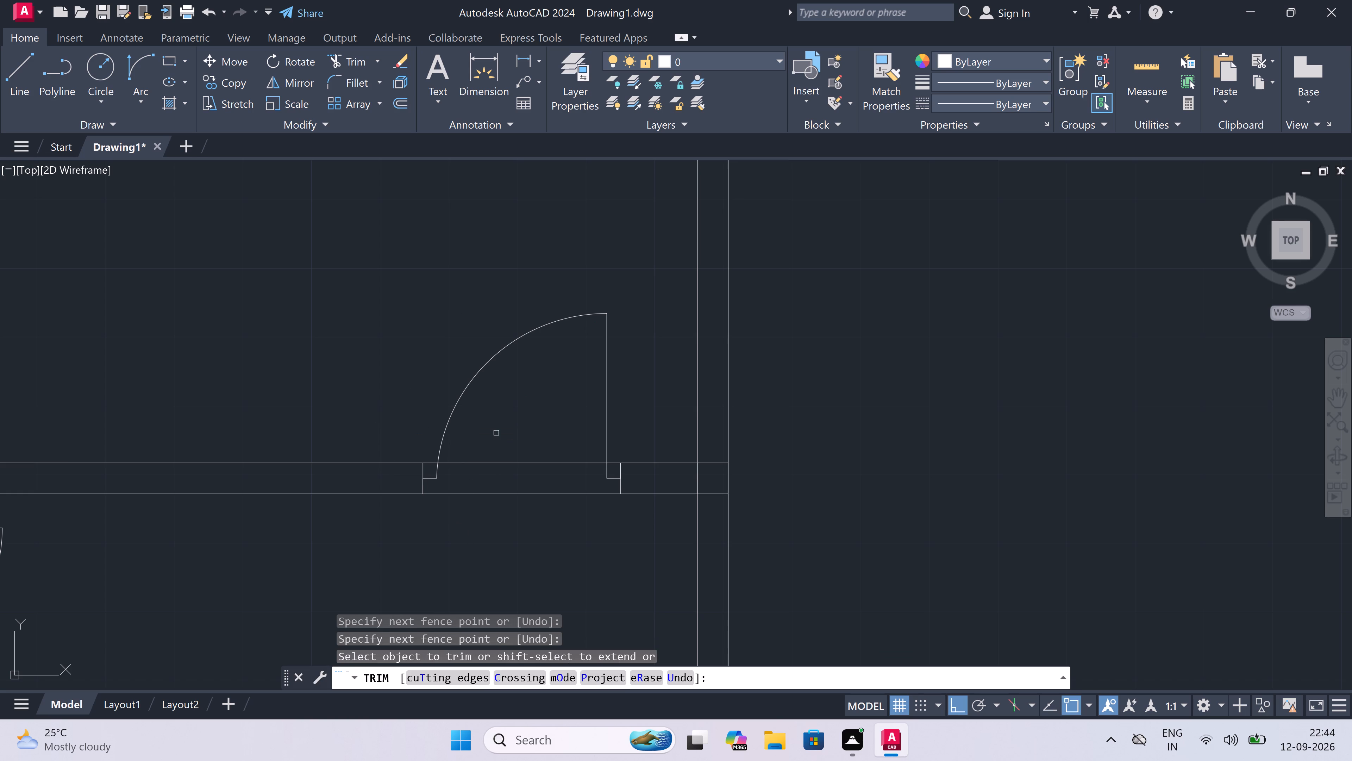
left_click_drag(498, 430, 487, 510)
left_click(479, 528)
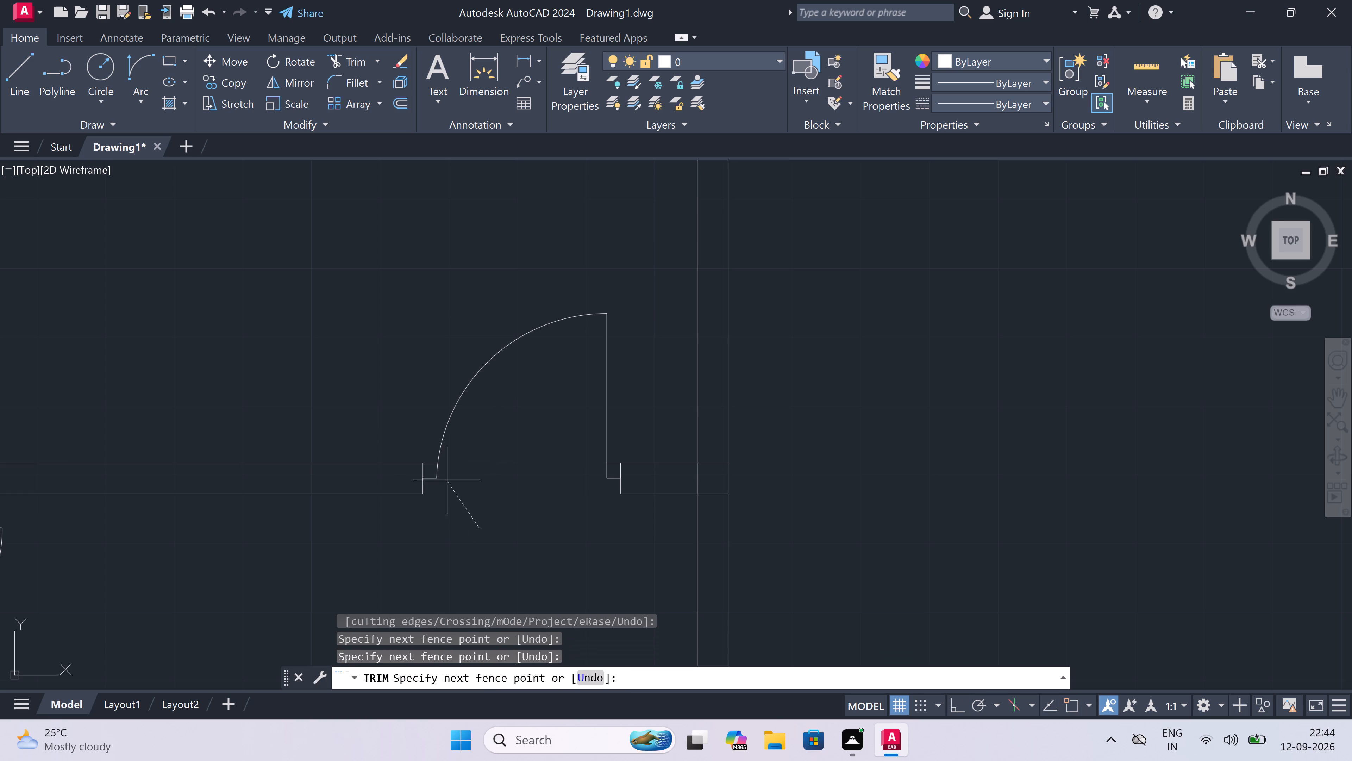
left_click(470, 498)
scroll(438, 460, "up", 3)
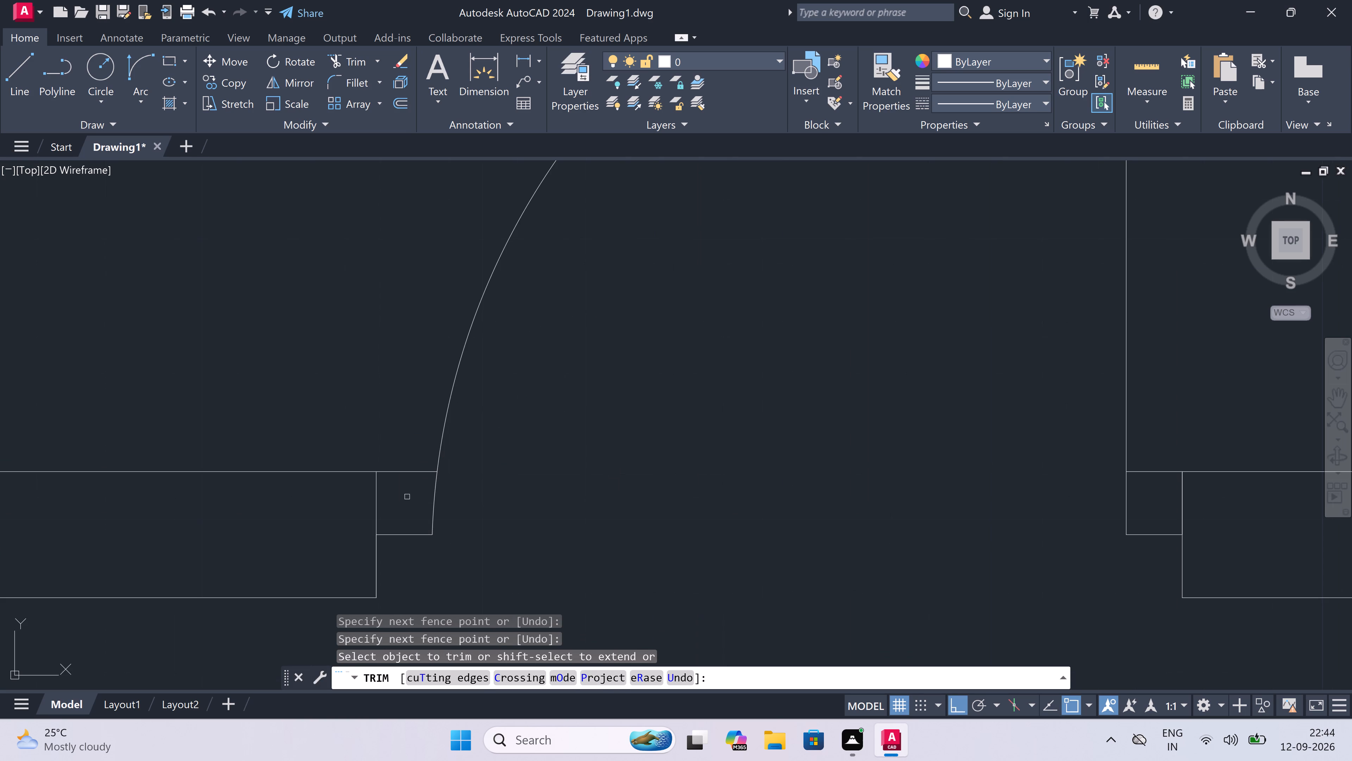
left_click_drag(407, 497, 406, 483)
left_click(405, 421)
scroll(405, 421, "down", 4)
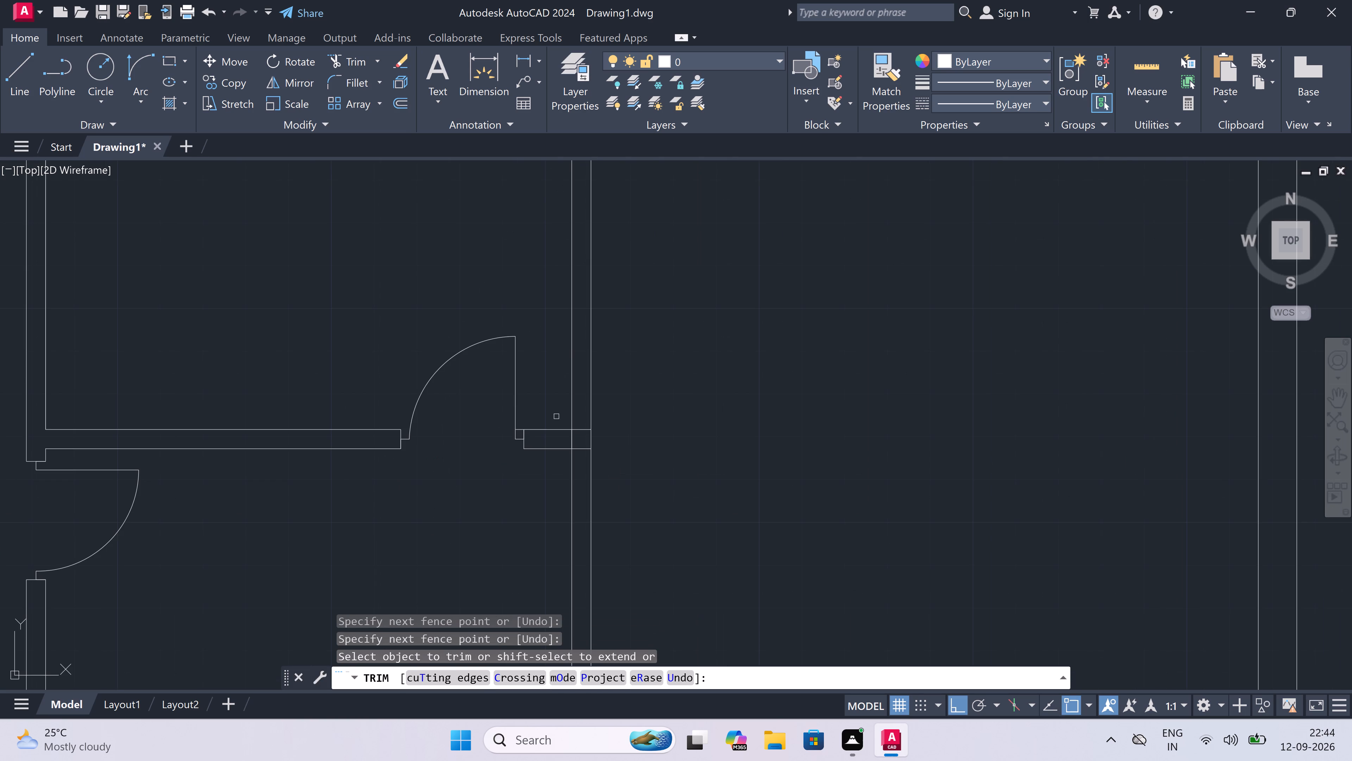
scroll(535, 440, "up", 4)
left_click(418, 404)
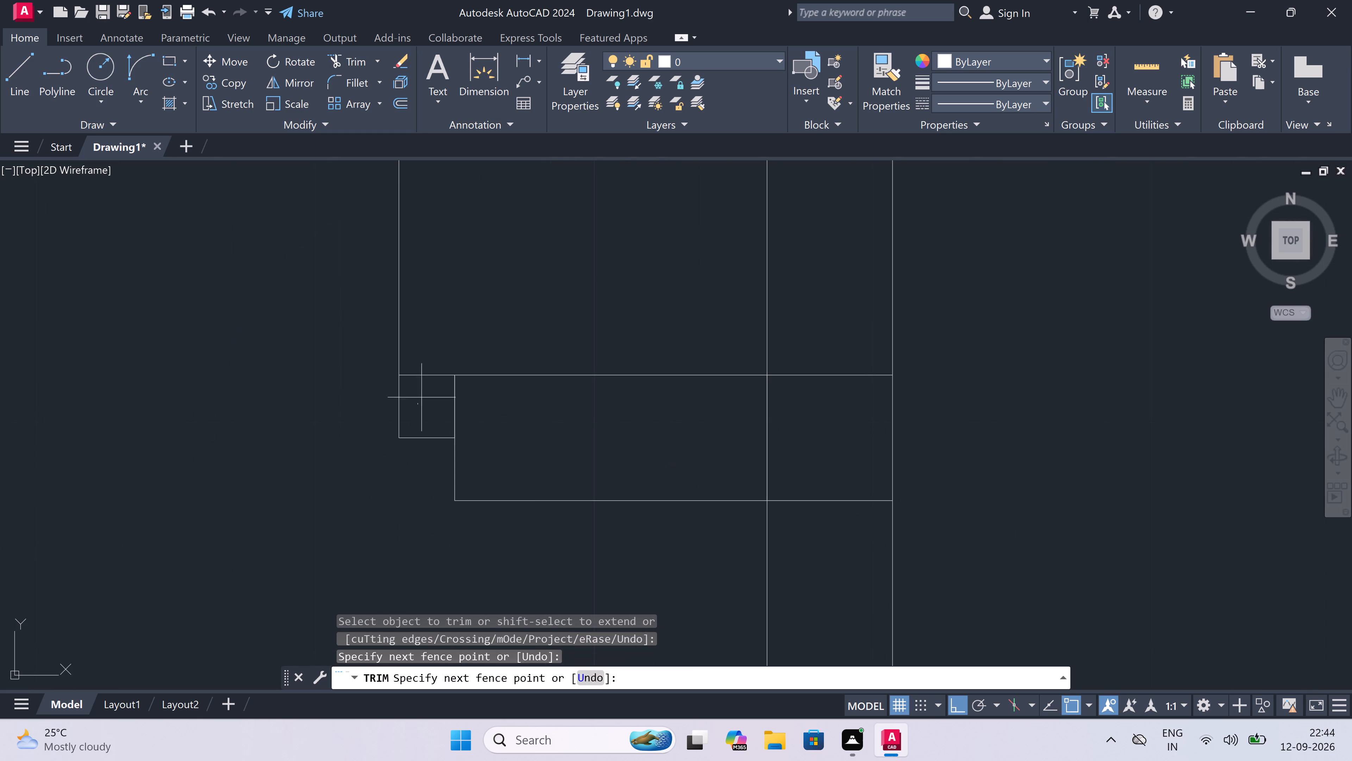
left_click(443, 357)
Trim the overlapping lines where the partition between the top-centre rooms meets their right-hand partition, leaving an open T-junction.
scroll(443, 357, "down", 2)
scroll(546, 389, "up", 2)
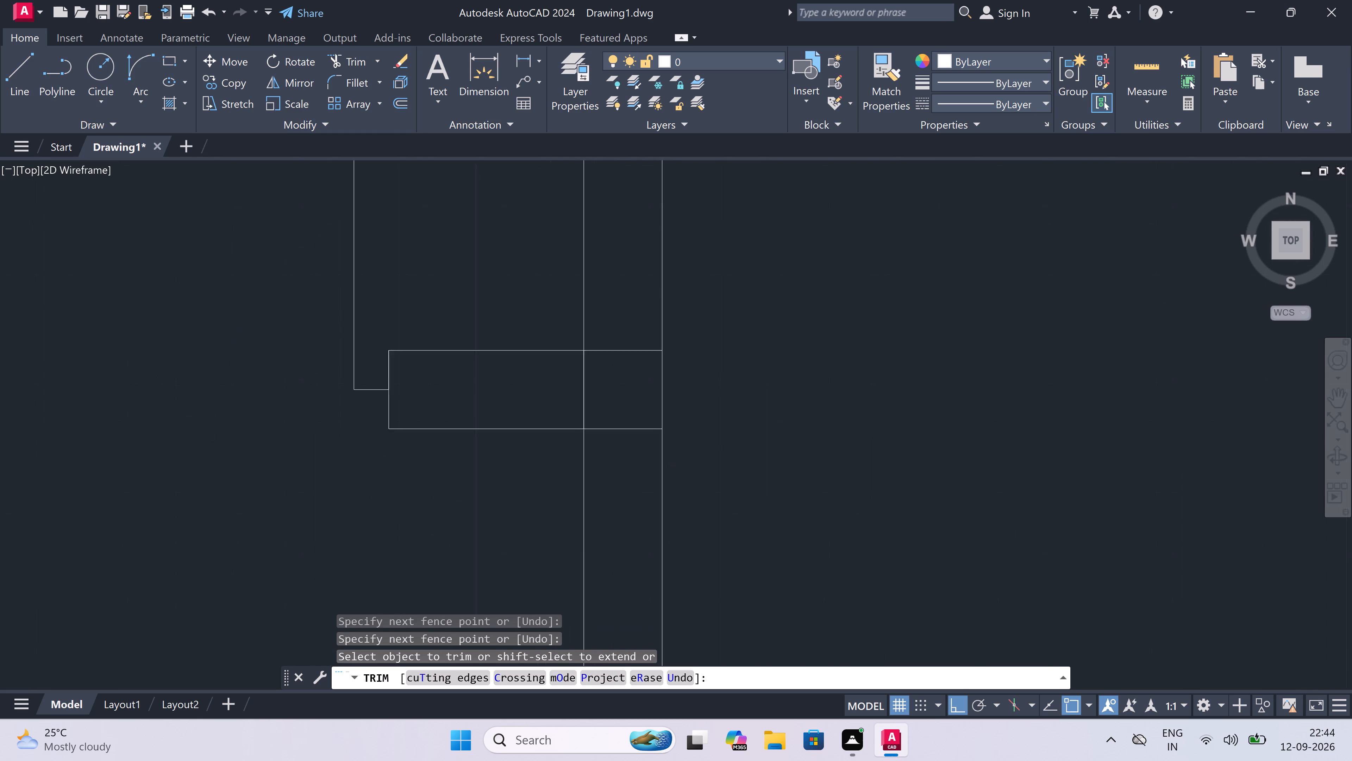
left_click_drag(546, 389, 569, 388)
left_click(691, 318)
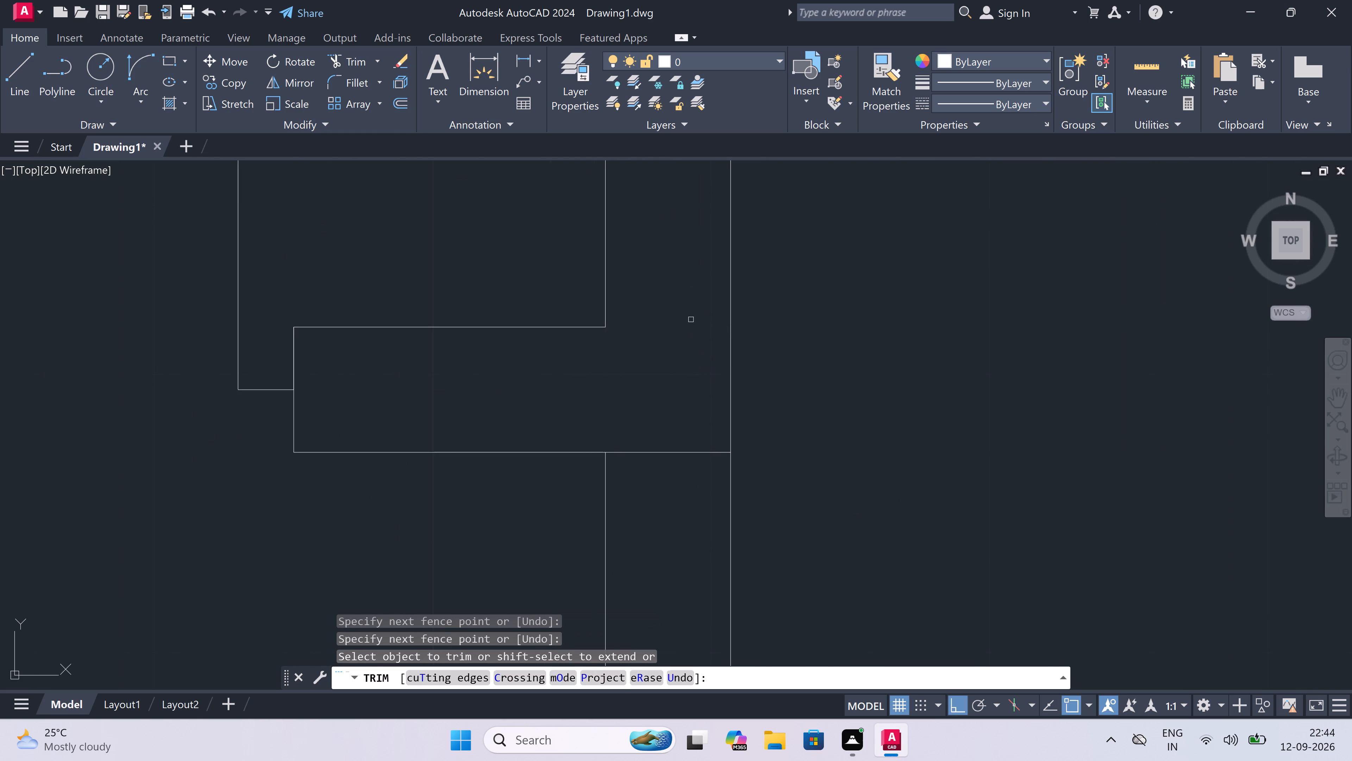
left_click_drag(685, 463, 686, 456)
left_click(687, 412)
key("Escape")
Trim both wall lines out of the top-right room's door opening, including the leftover stubs above its left and right stops.
scroll(686, 413, "down", 6)
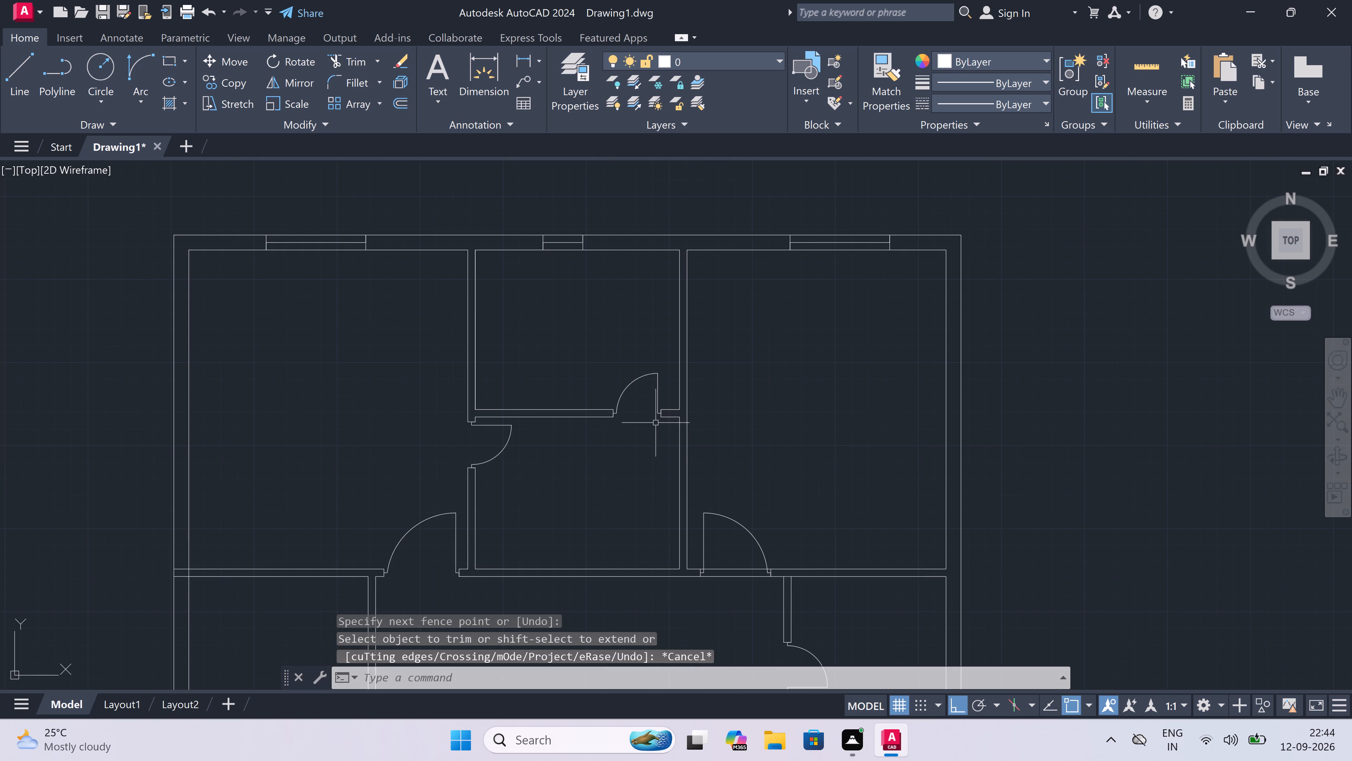
scroll(492, 430, "down", 1)
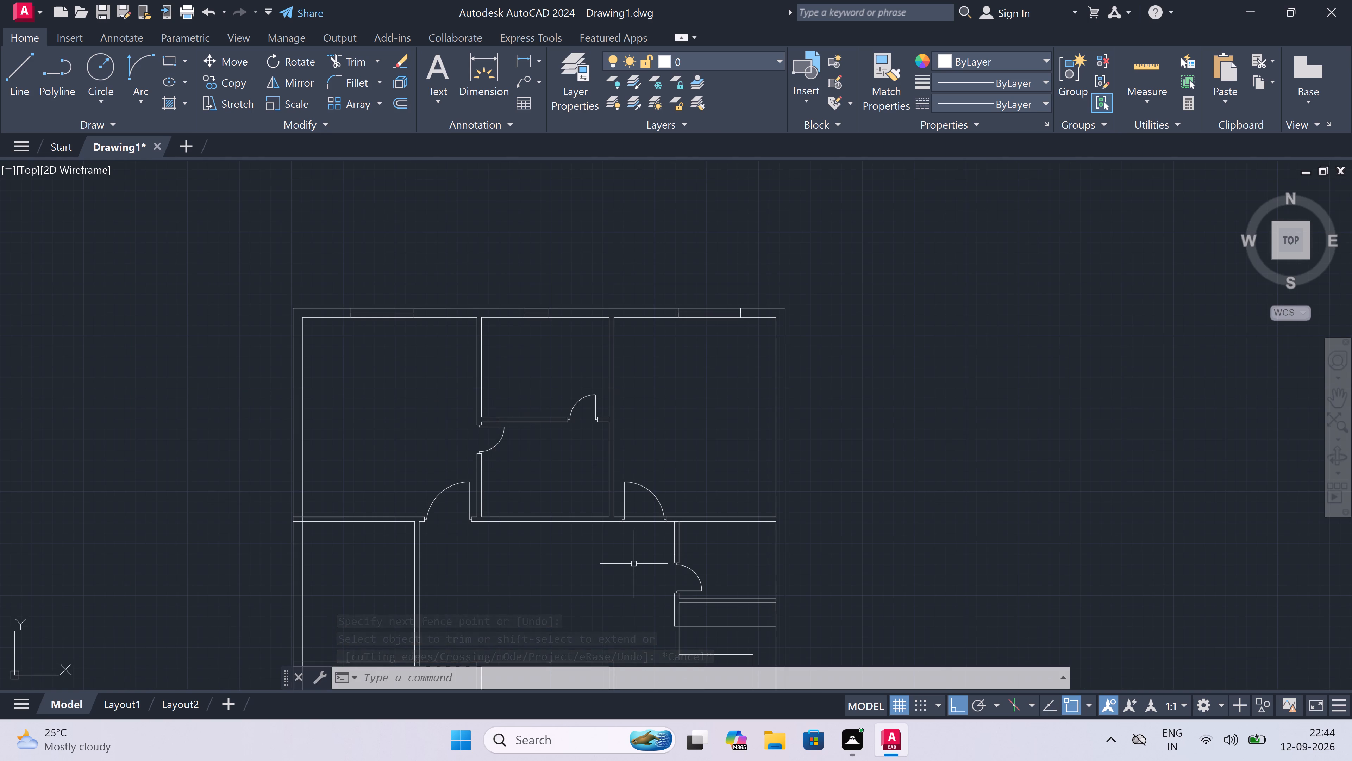
scroll(627, 543, "up", 3)
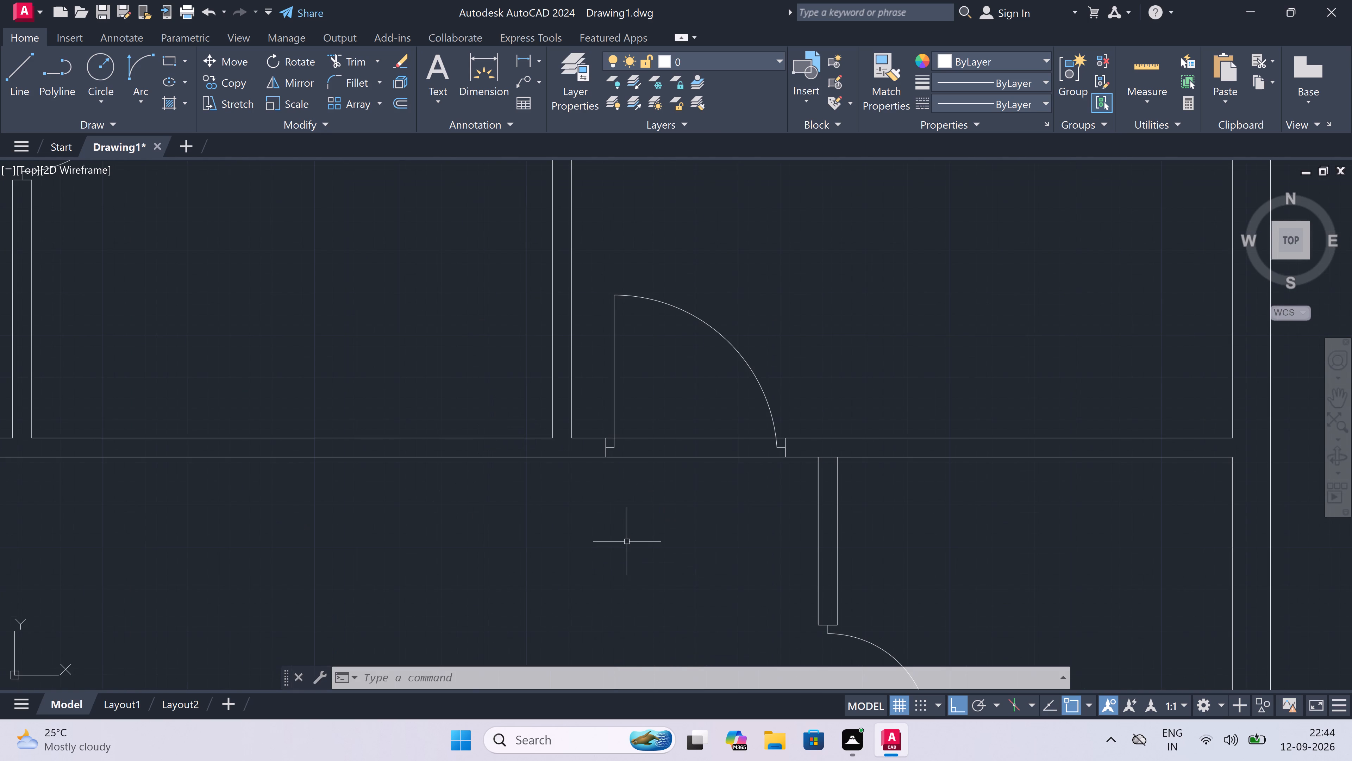
key("t")
key("r")
key("space")
left_click_drag(626, 533, 628, 516)
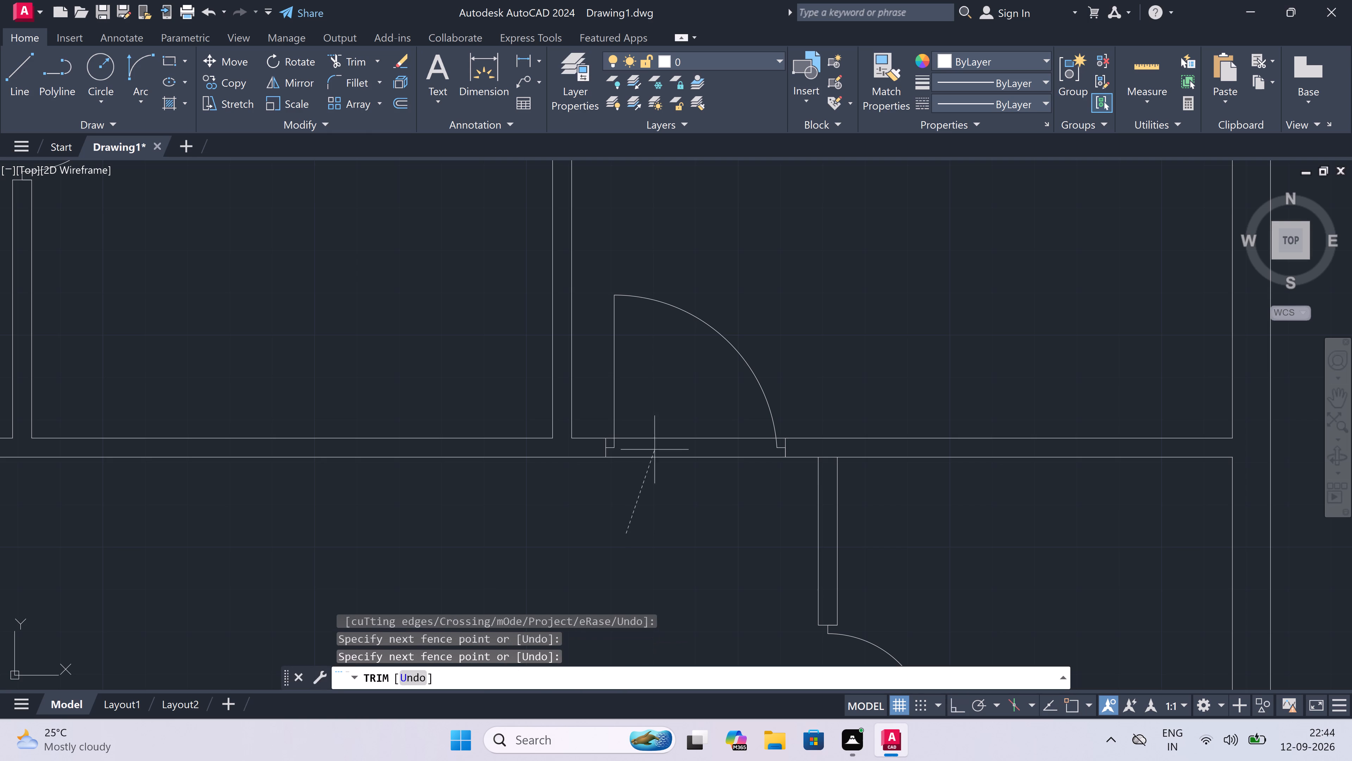
left_click(662, 420)
scroll(609, 438, "up", 3)
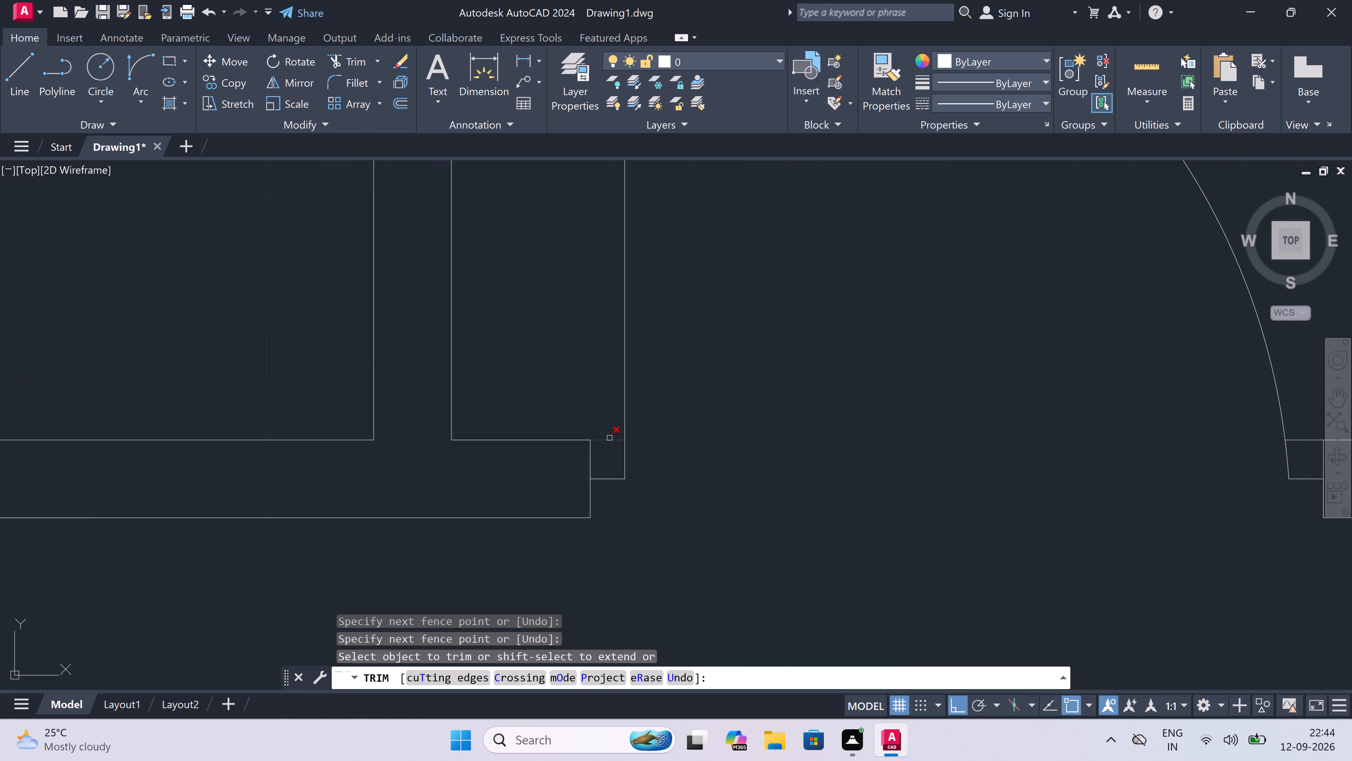
left_click(609, 438)
scroll(609, 438, "down", 4)
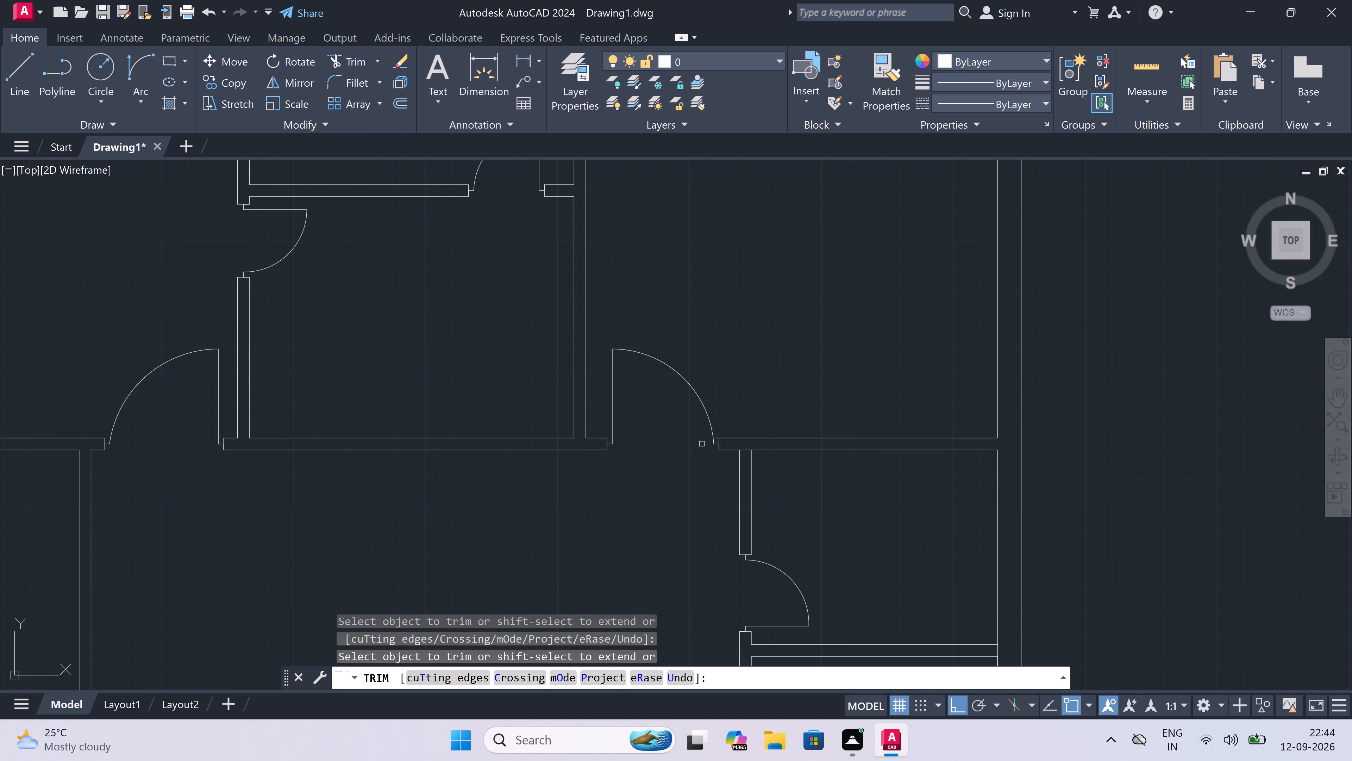
scroll(713, 437, "up", 6)
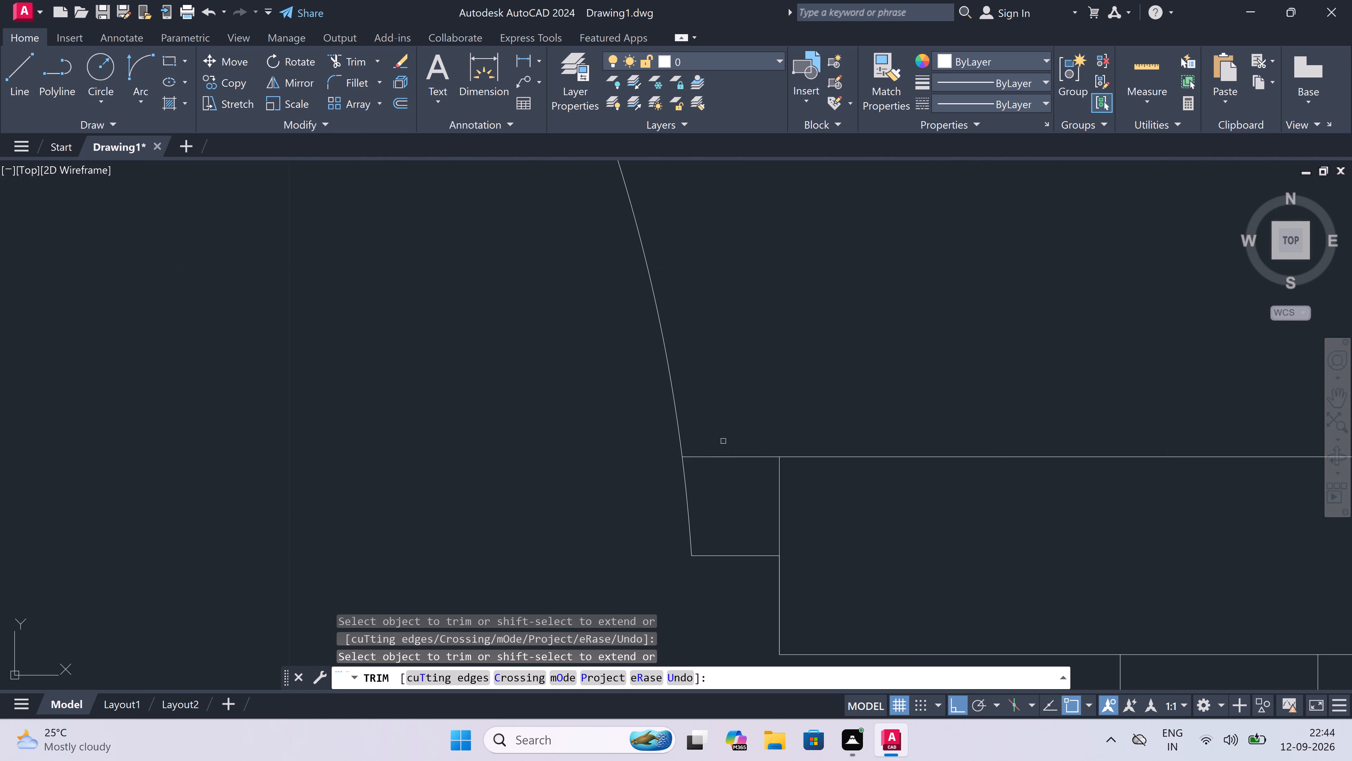
left_click_drag(723, 441, 724, 451)
left_click(727, 477)
scroll(727, 477, "down", 11)
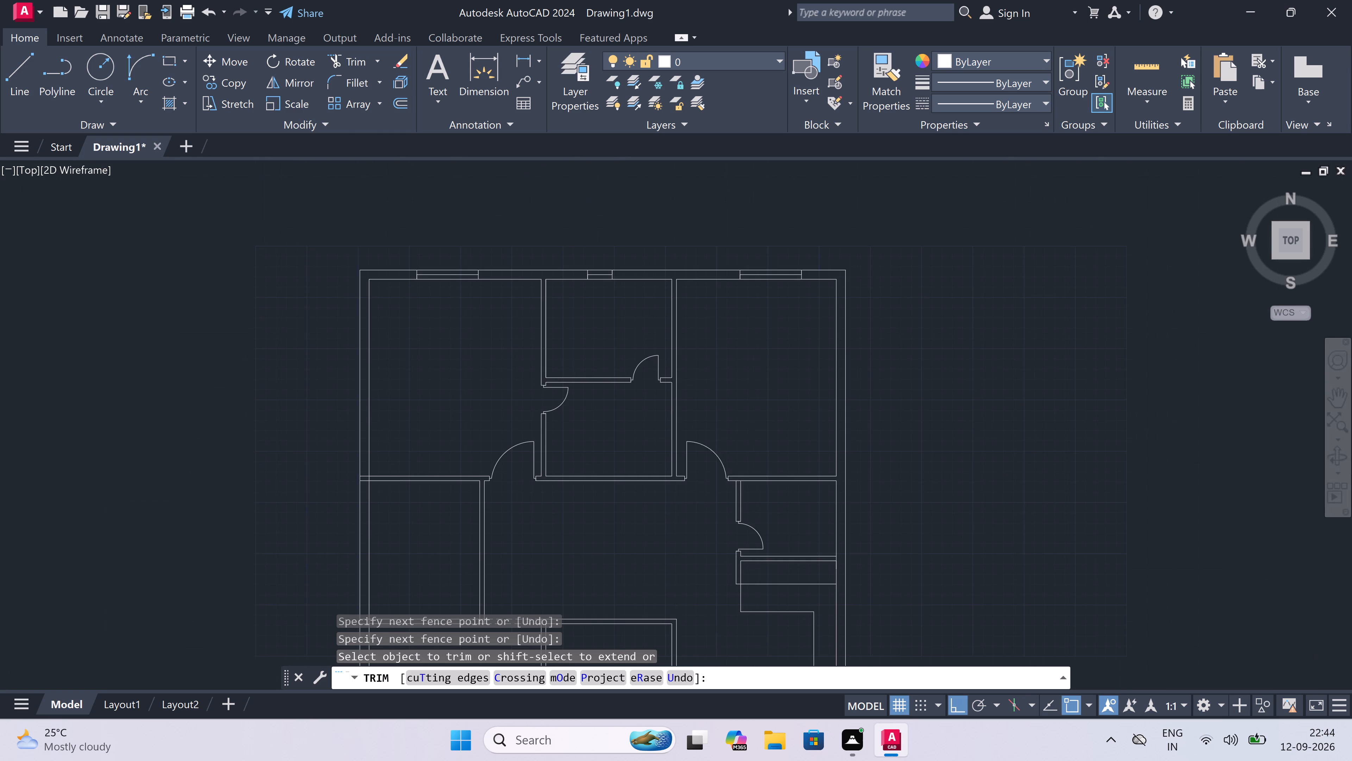
scroll(676, 537, "down", 3)
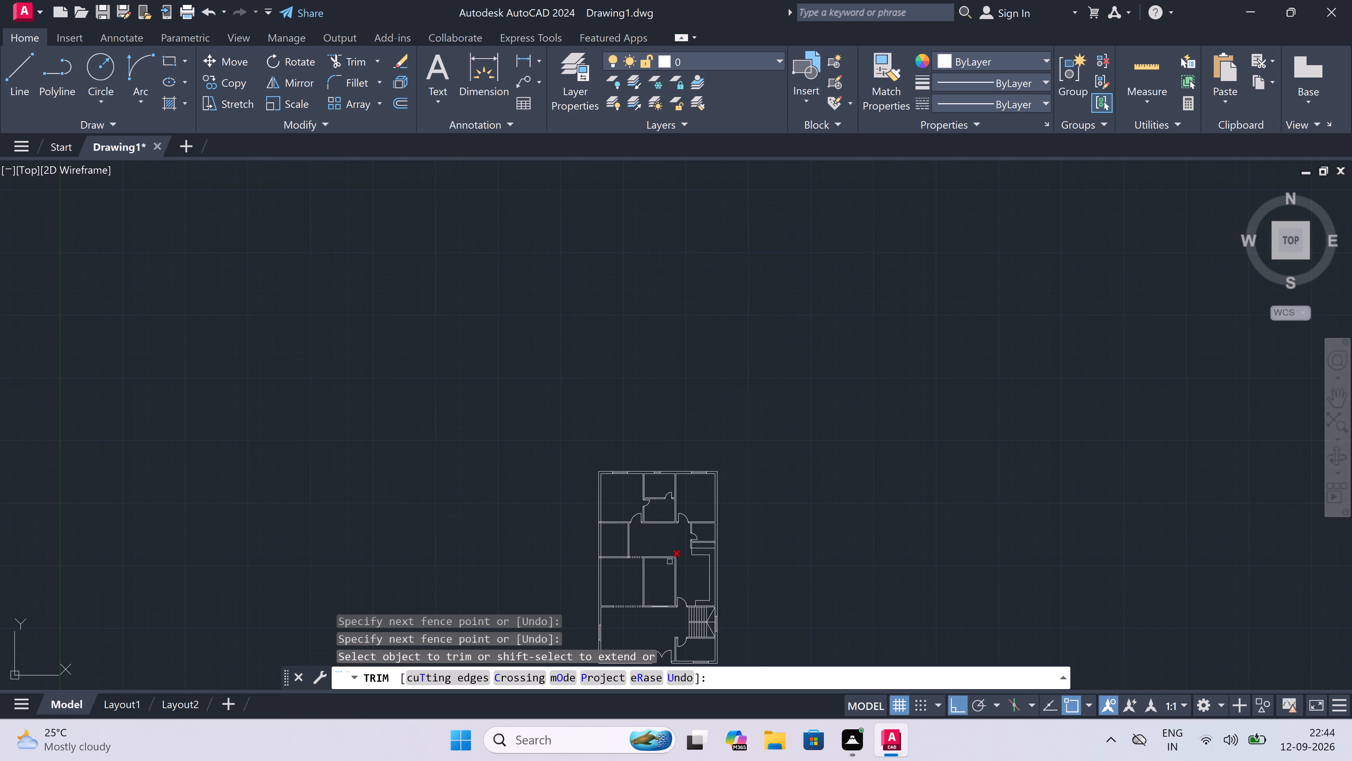
scroll(670, 562, "up", 2)
key("Escape")
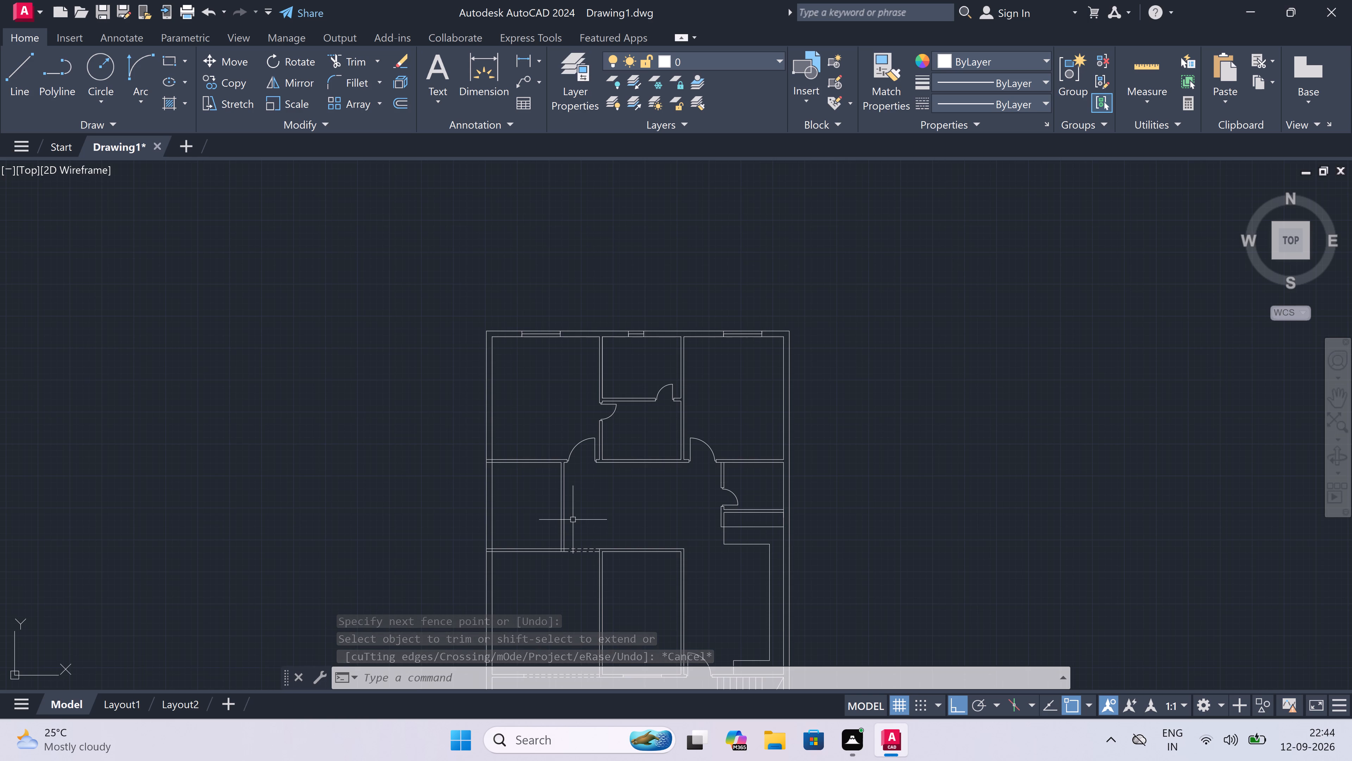
Draw two short jamb lines across the partition below the top-left room, marking an opening left of the existing door.
scroll(527, 464, "up", 2)
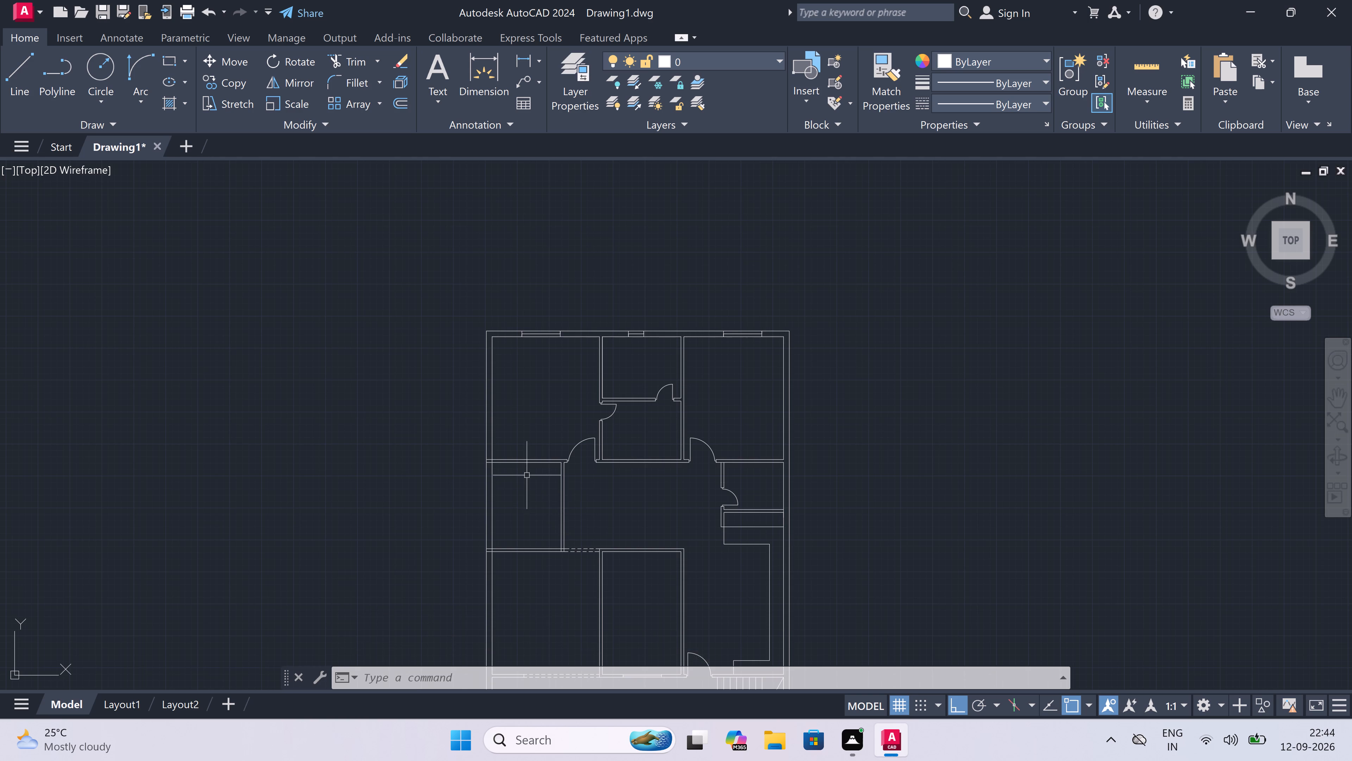
scroll(527, 466, "up", 2)
key("l")
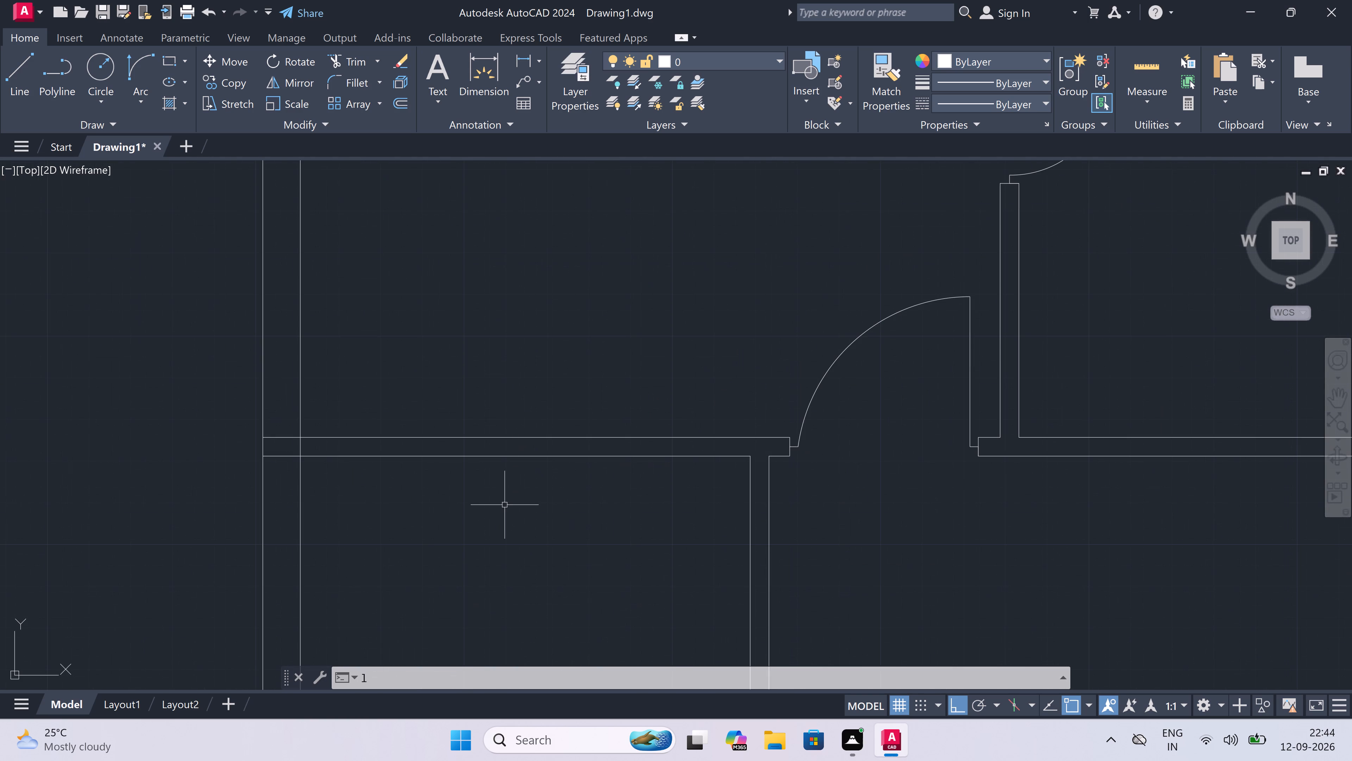
key("space")
left_click(392, 430)
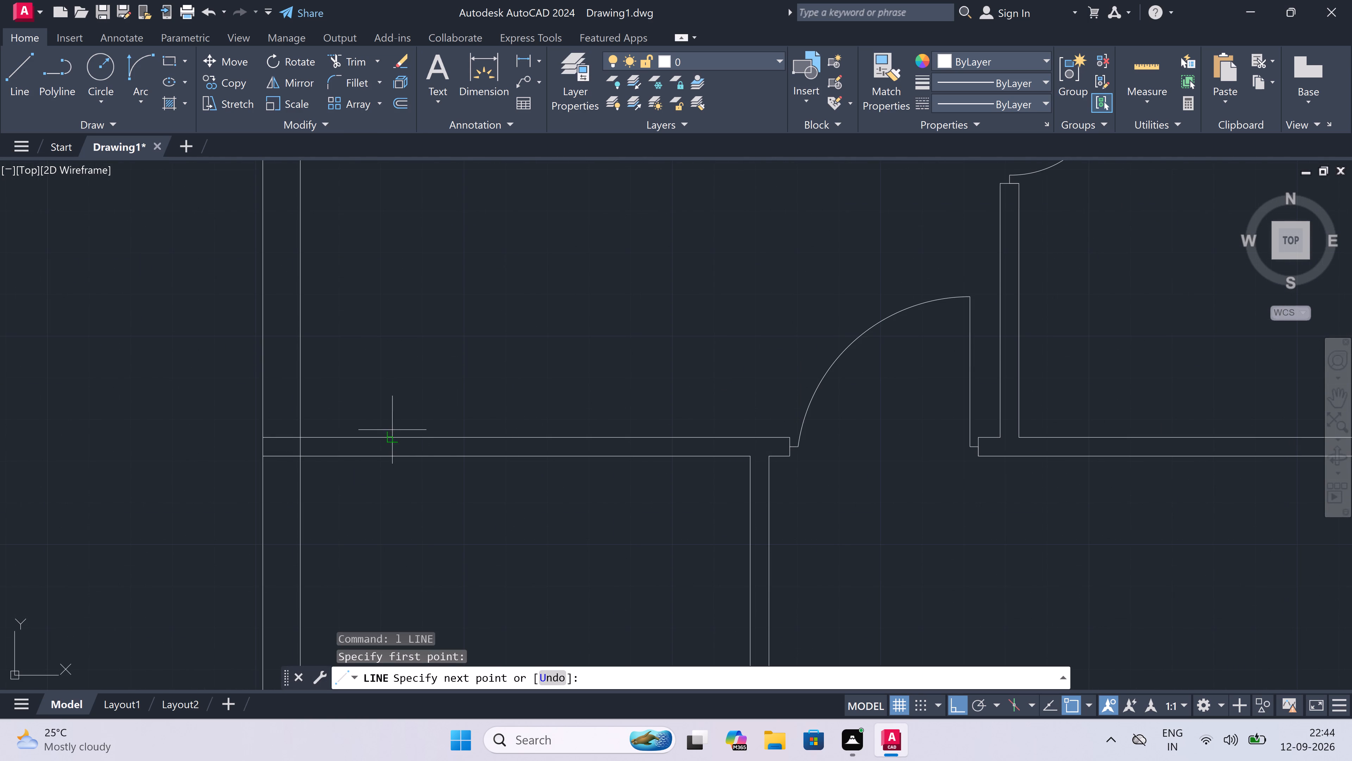
left_click(387, 457)
key("Escape")
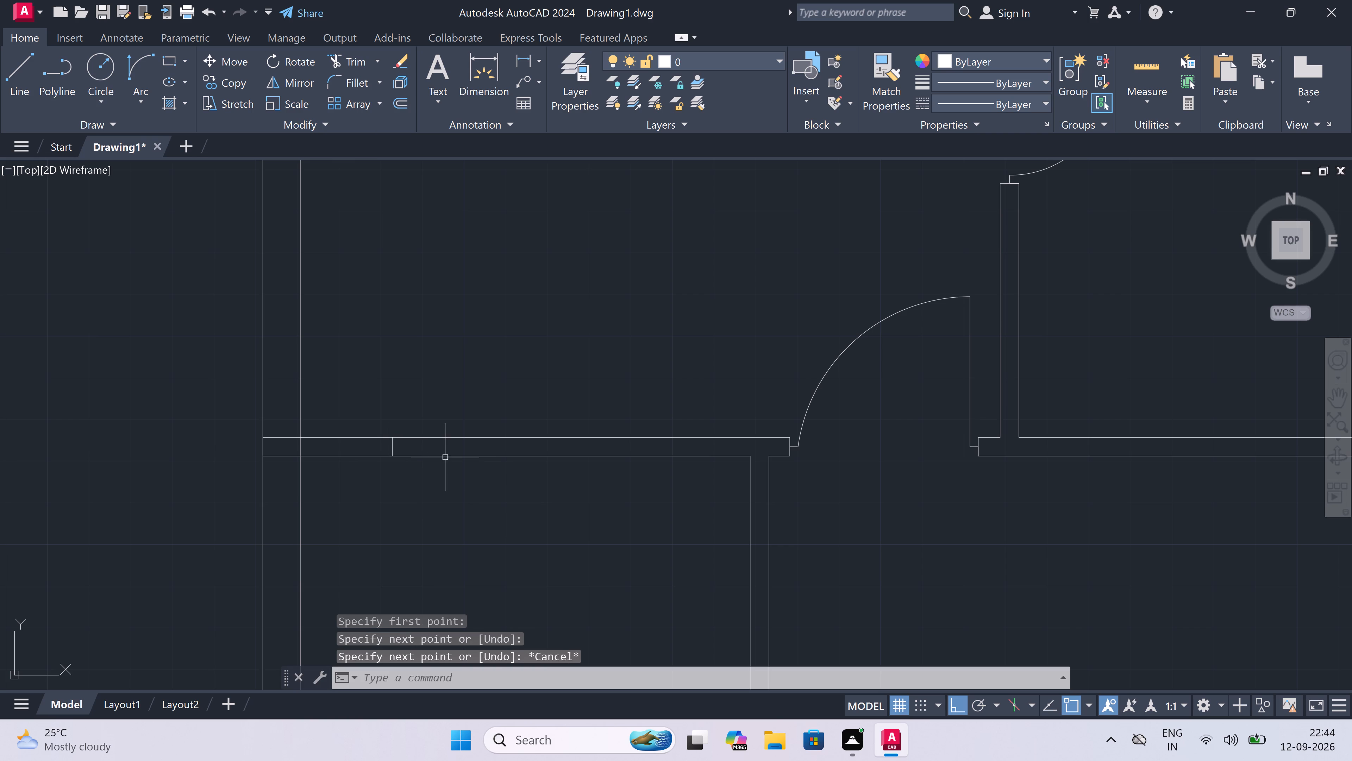
key("space")
left_click_drag(615, 437, 617, 444)
left_click(617, 461)
key("Escape")
Trim both partition lines between the two new jamb lines to clear the opening below the top-left room.
type("tr")
key("space")
left_click_drag(539, 527, 539, 522)
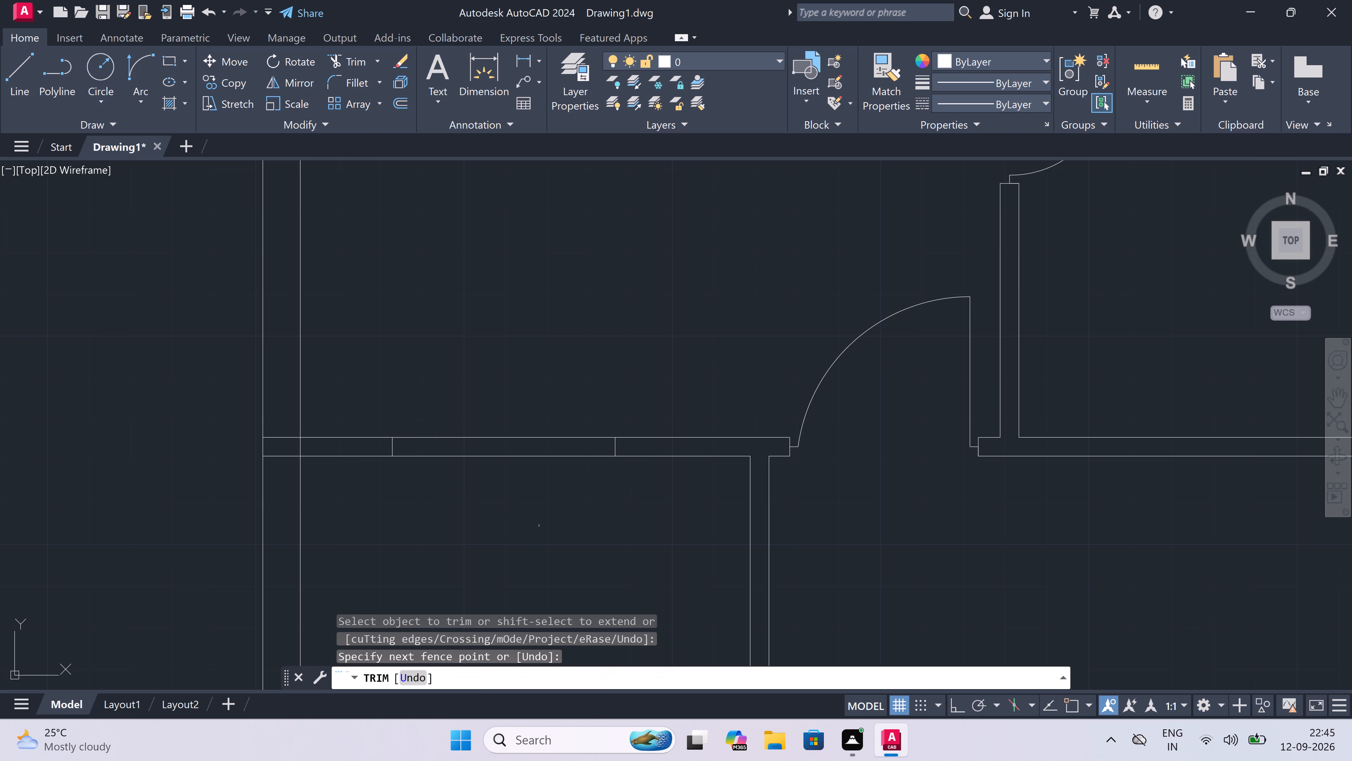
left_click(509, 362)
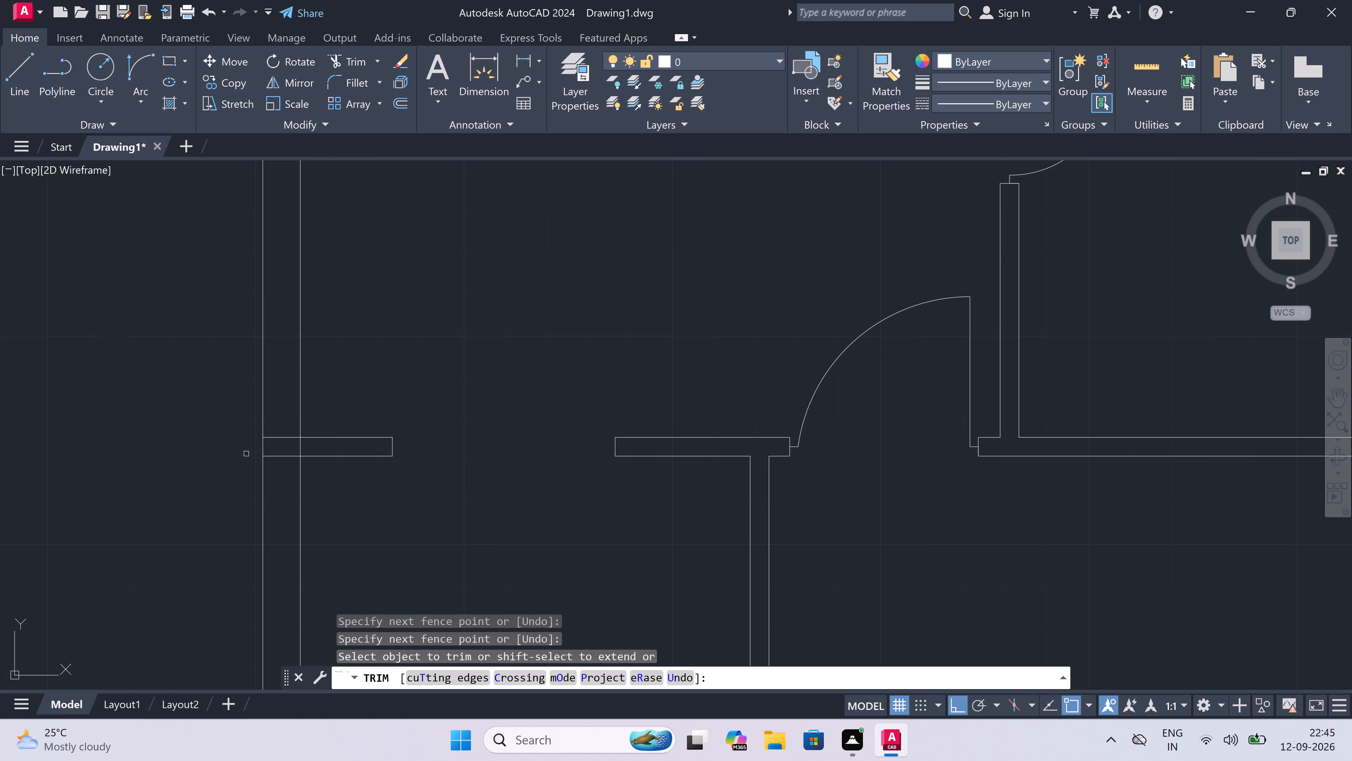
Trim the overlapping lines where that partition meets the left outer wall, leaving an open T-junction.
scroll(255, 456, "up", 2)
left_click_drag(306, 488, 306, 483)
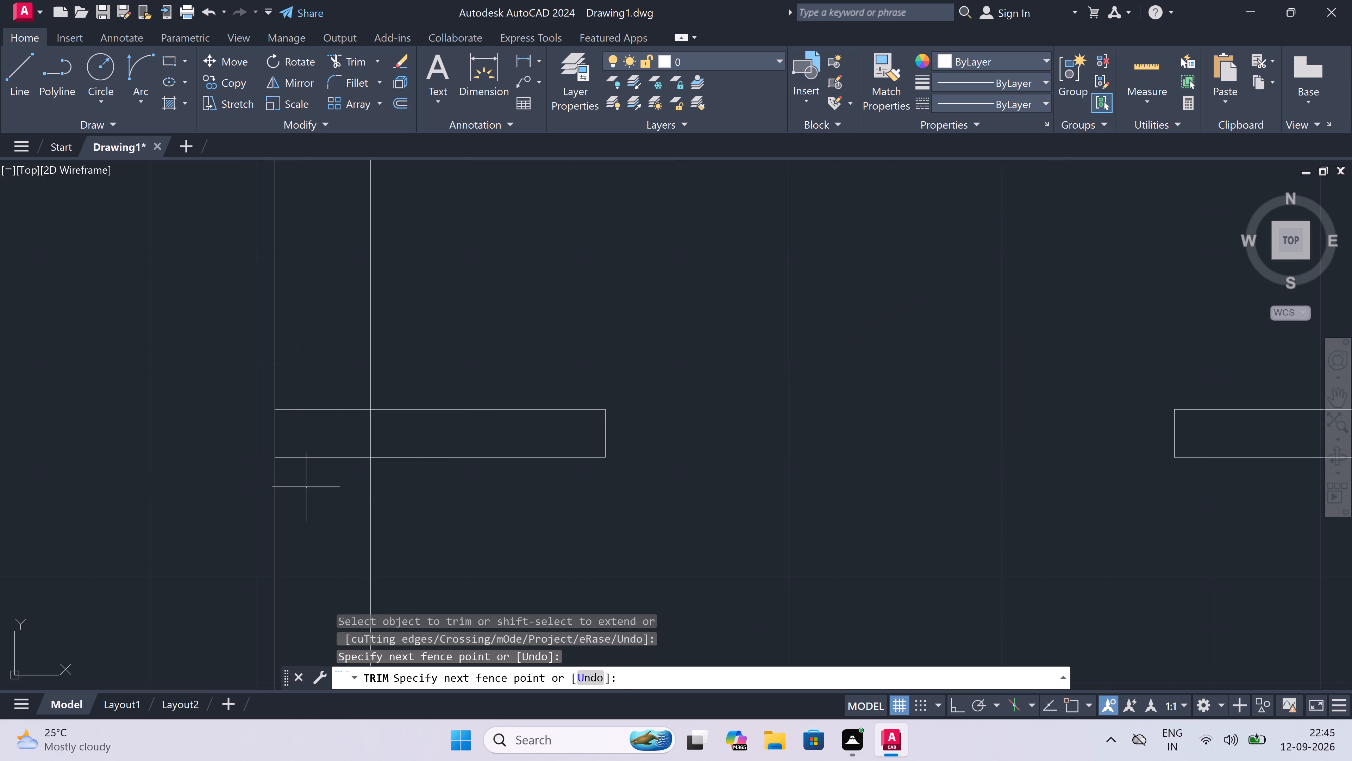
left_click(329, 342)
left_click(337, 417)
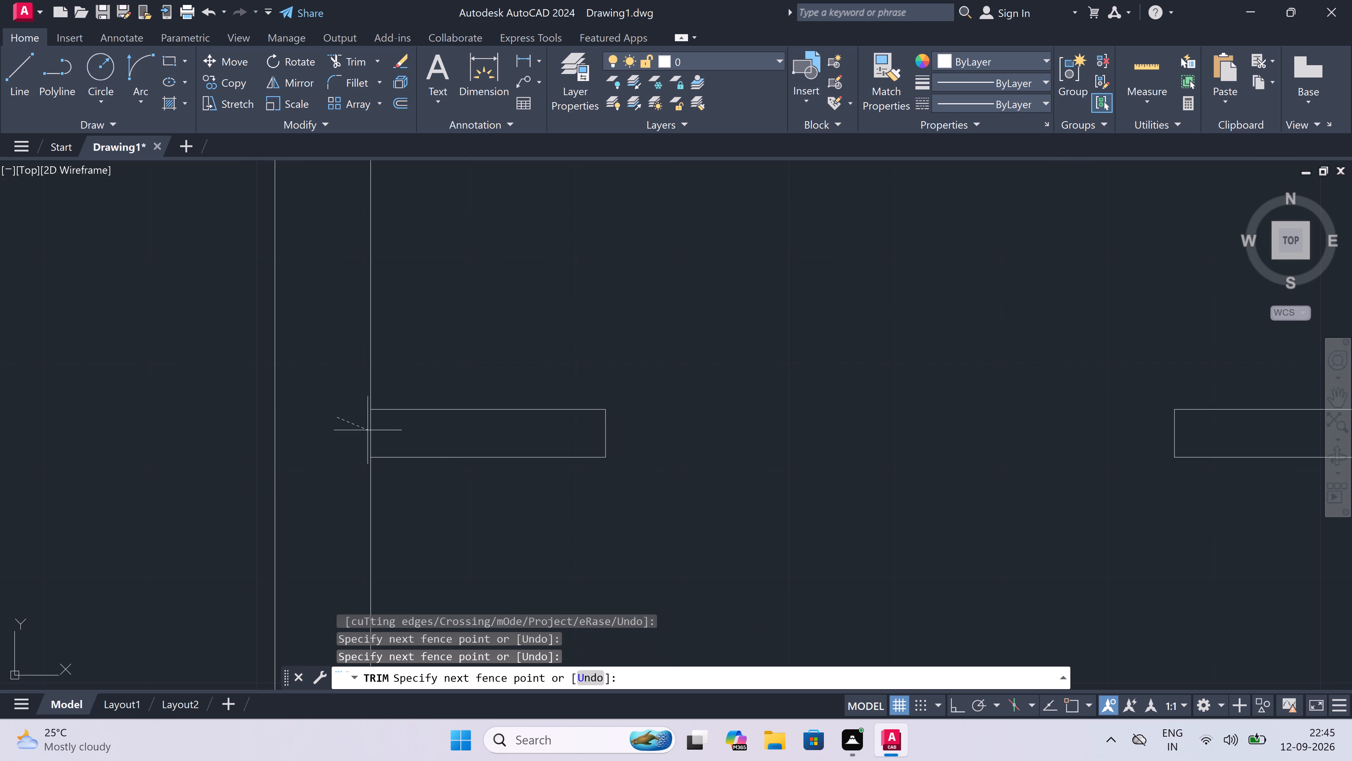
left_click(375, 432)
key("Escape")
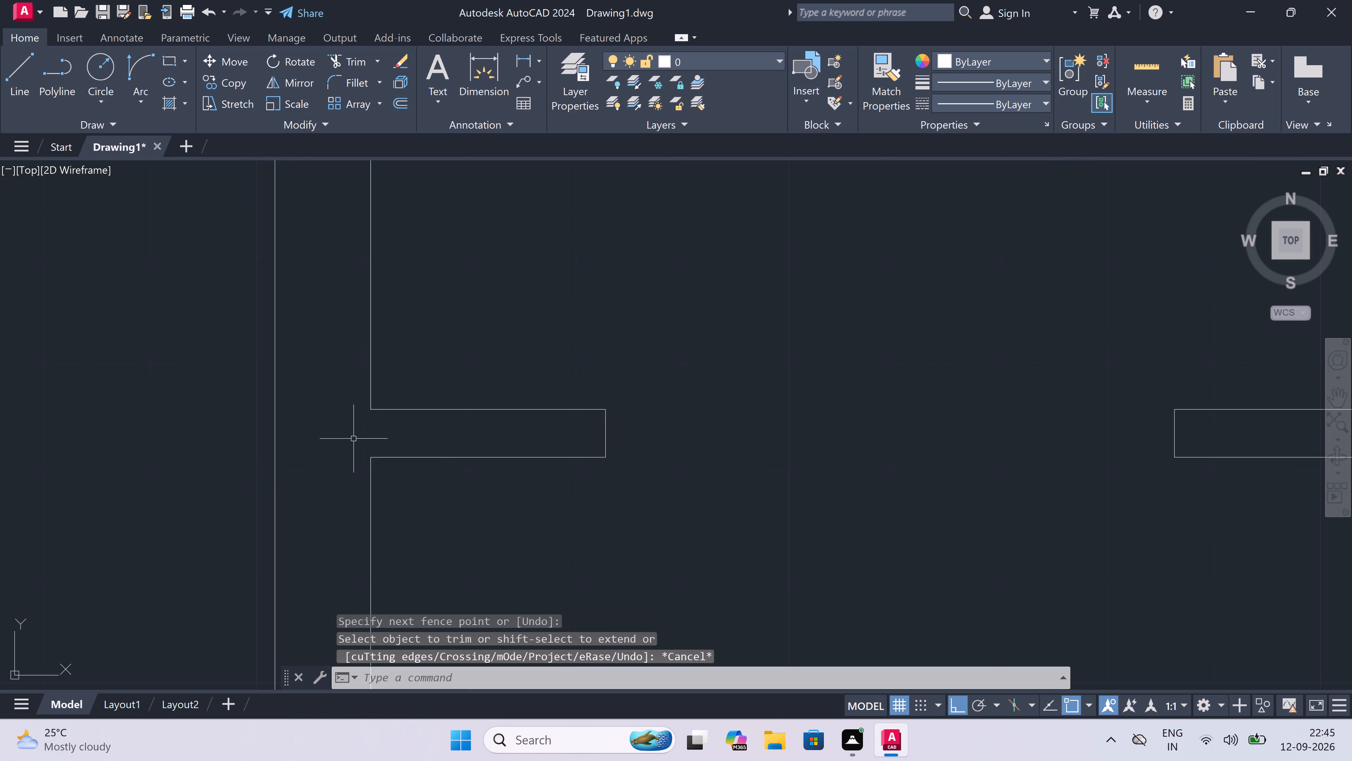
Set the current linetype to DASHED2 and draw two dashed lines across the new opening, joining the upper and lower jamb corners.
left_click(994, 101)
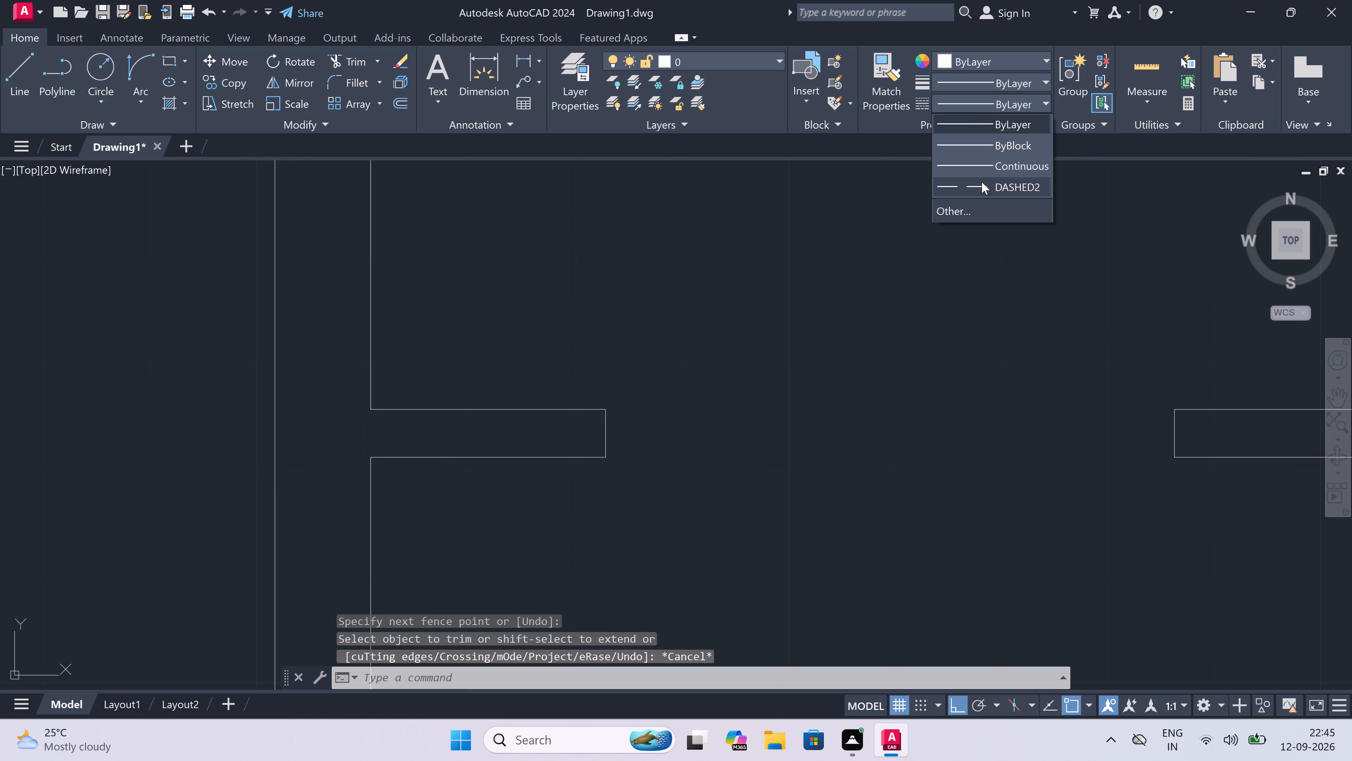
left_click(982, 182)
scroll(670, 373, "down", 3)
key("l")
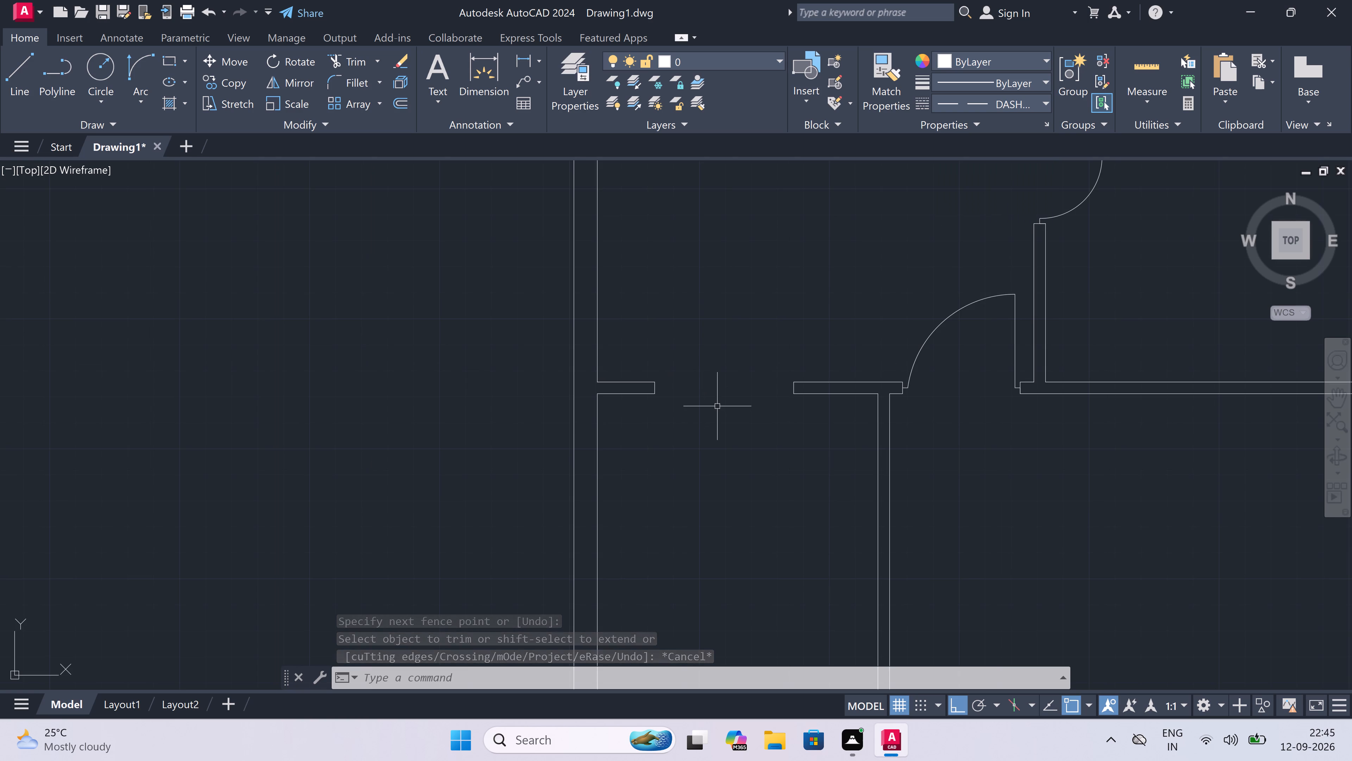
key("space")
scroll(735, 387, "up", 3)
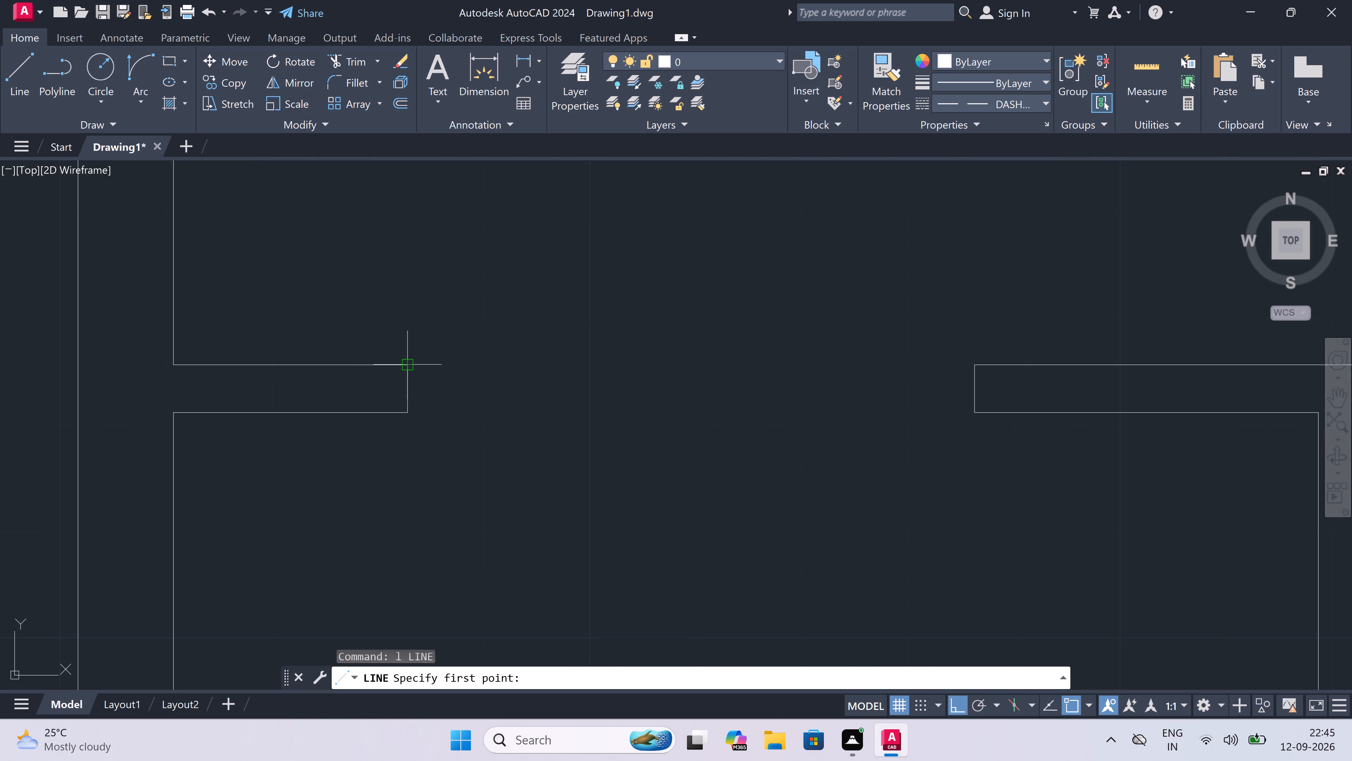
left_click(426, 367)
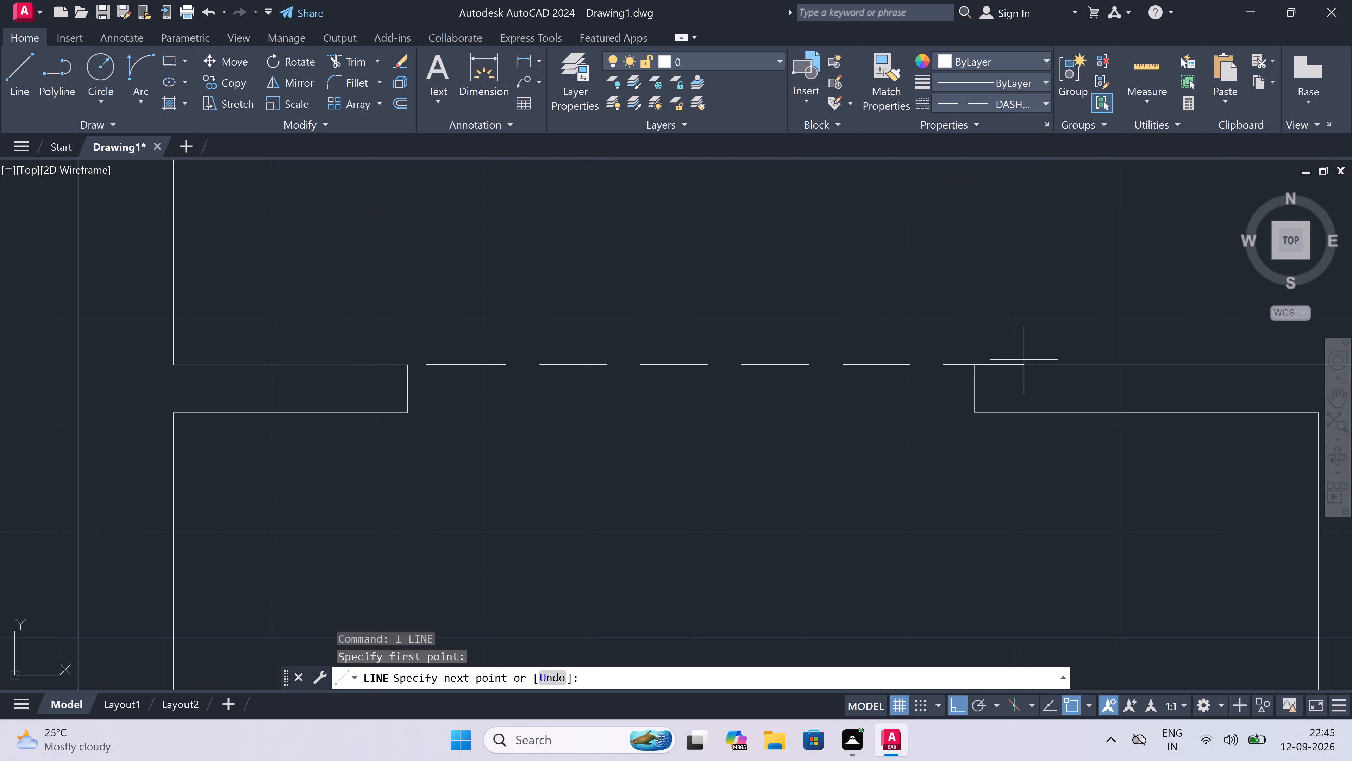
left_click(977, 364)
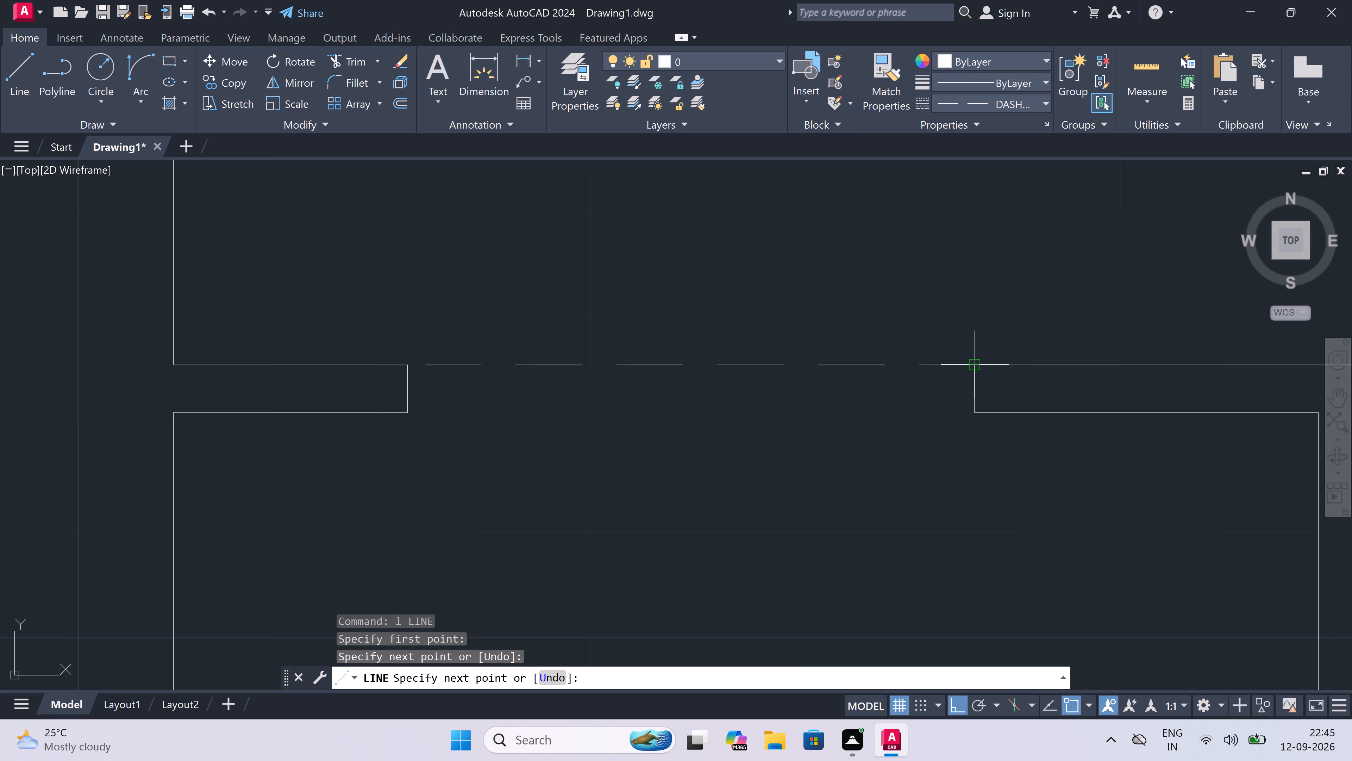
key("Escape")
key("space")
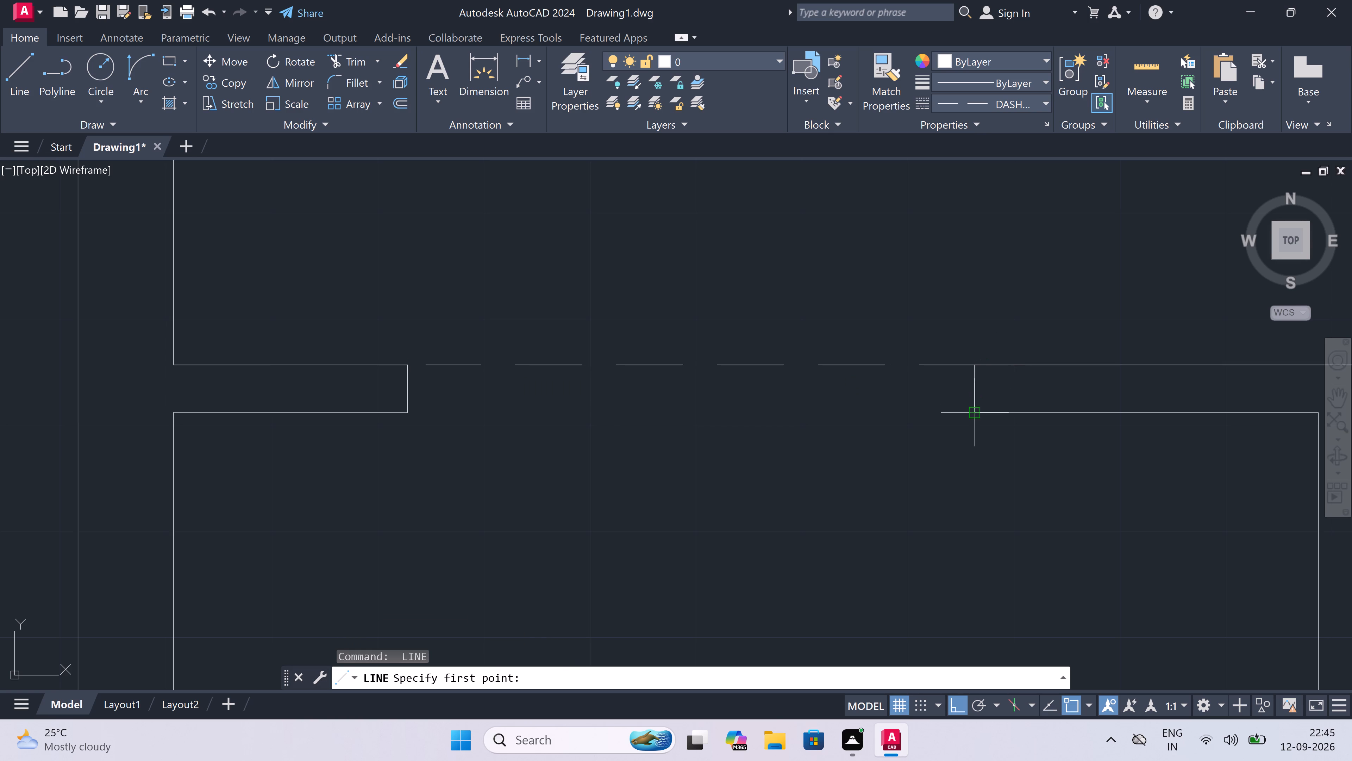
left_click(974, 409)
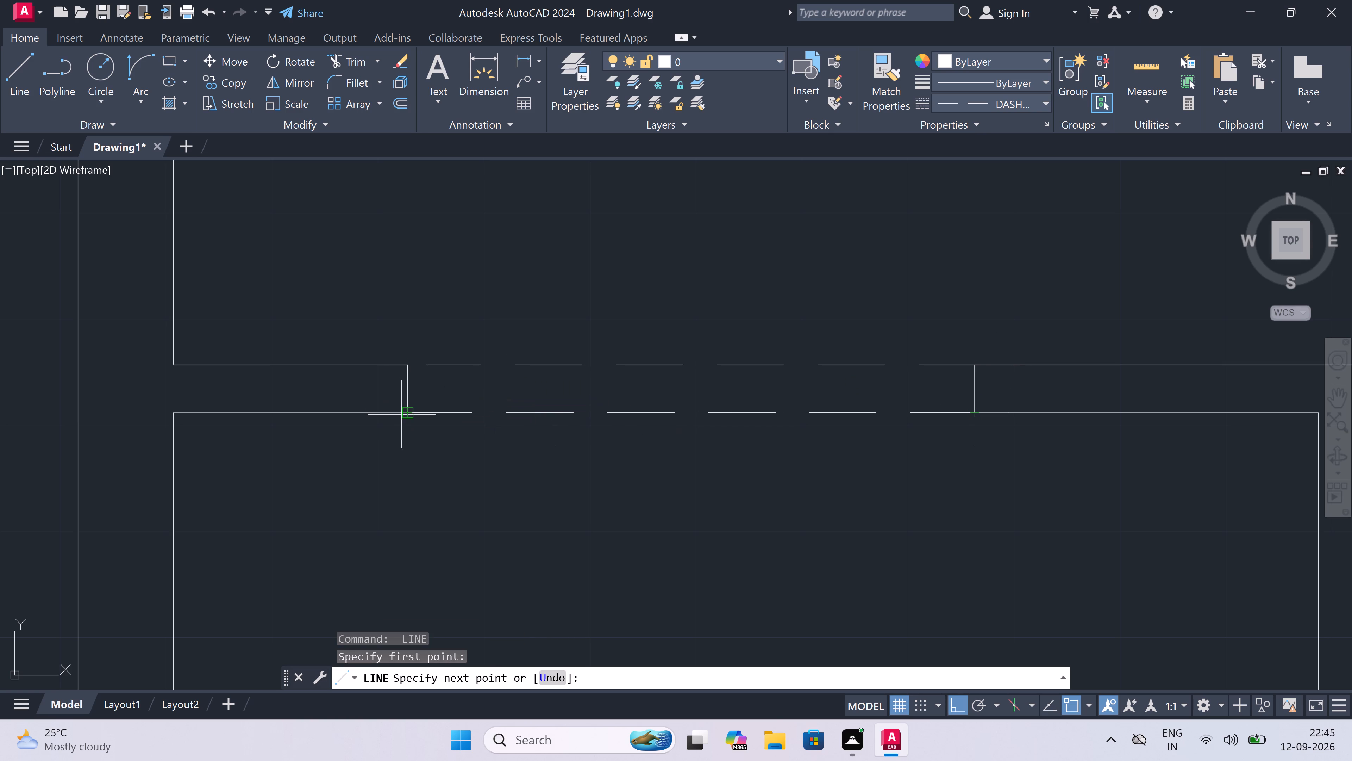
left_click(403, 414)
key("Escape")
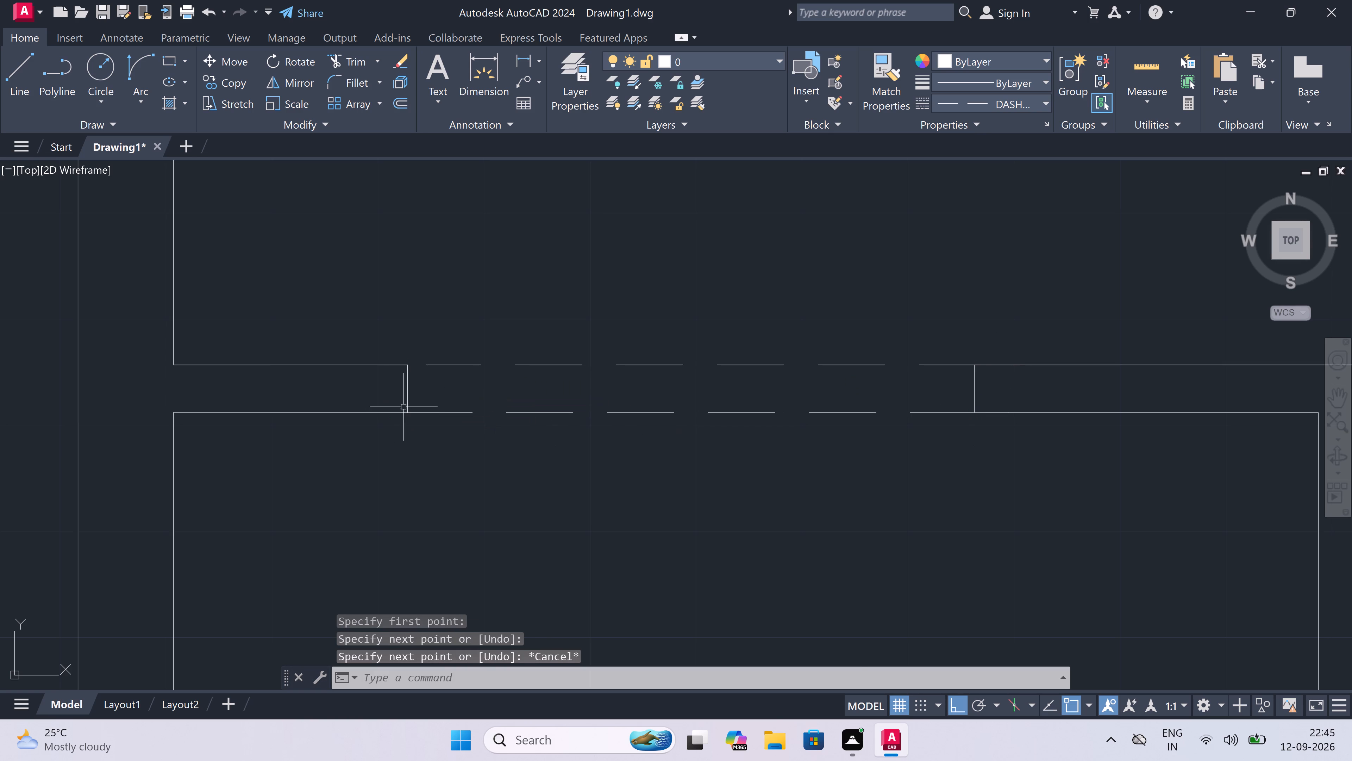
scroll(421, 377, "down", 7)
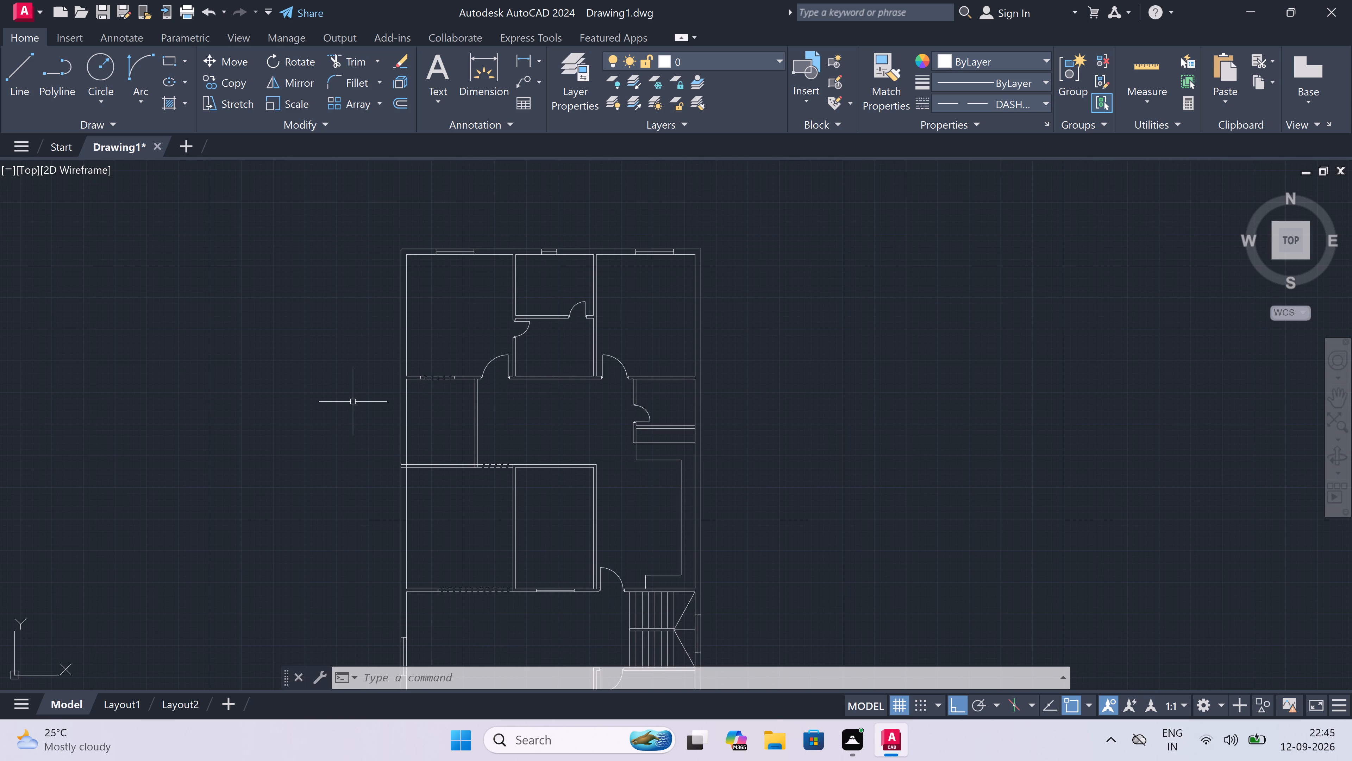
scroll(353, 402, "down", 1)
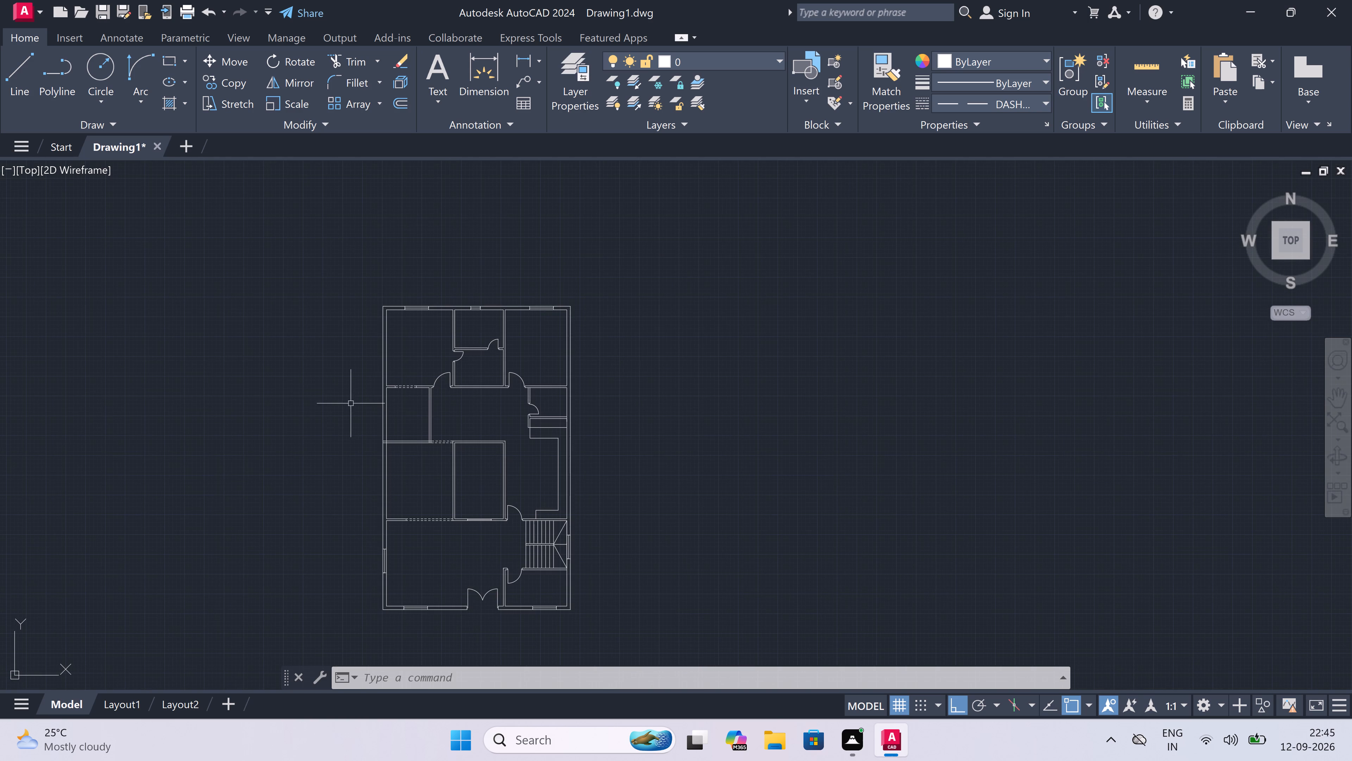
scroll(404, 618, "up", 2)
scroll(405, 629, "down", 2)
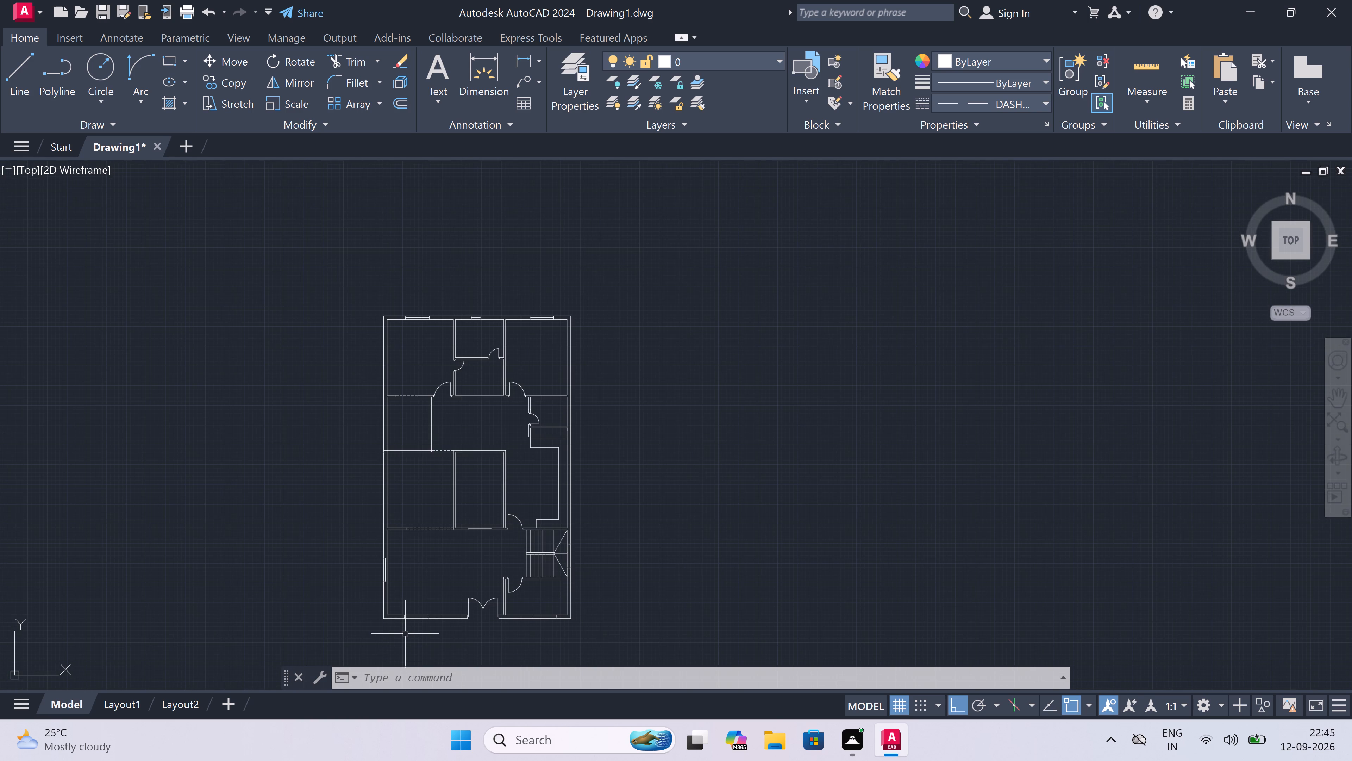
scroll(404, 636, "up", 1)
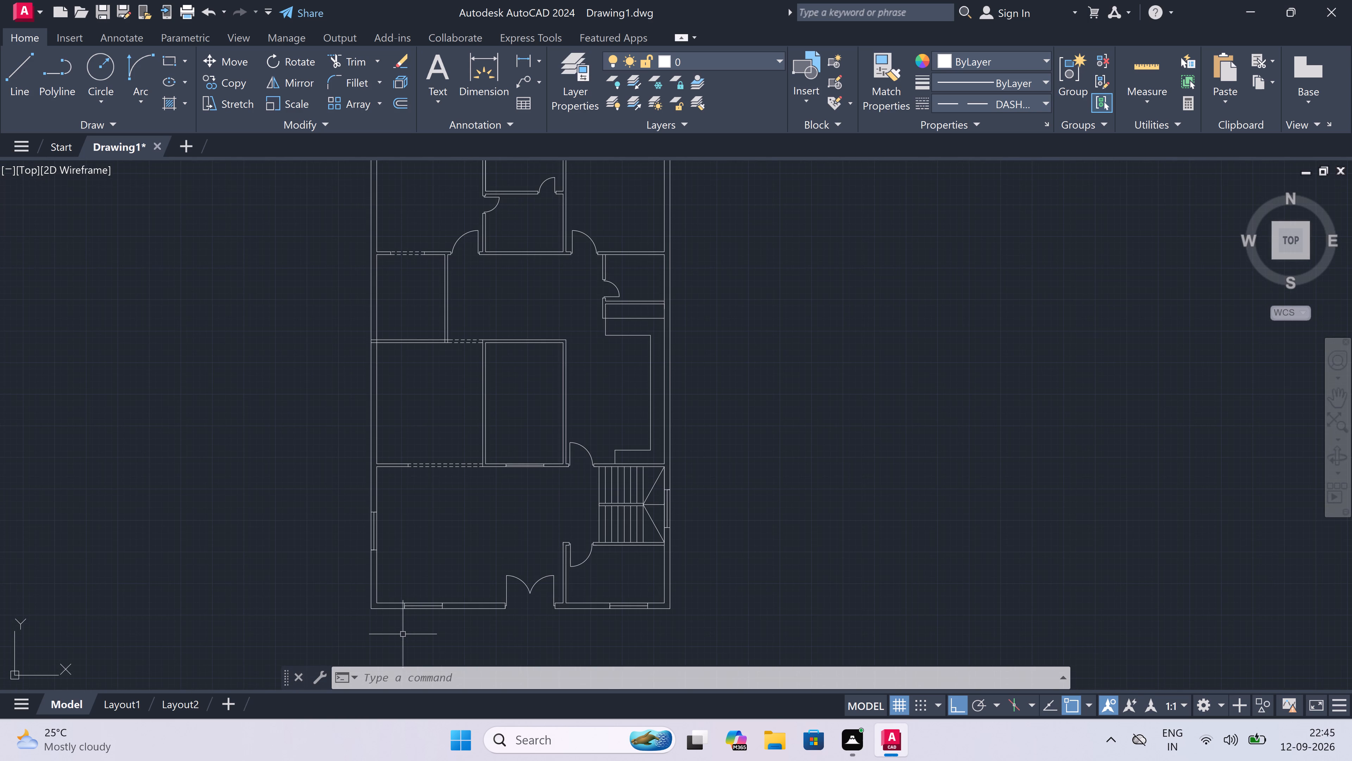
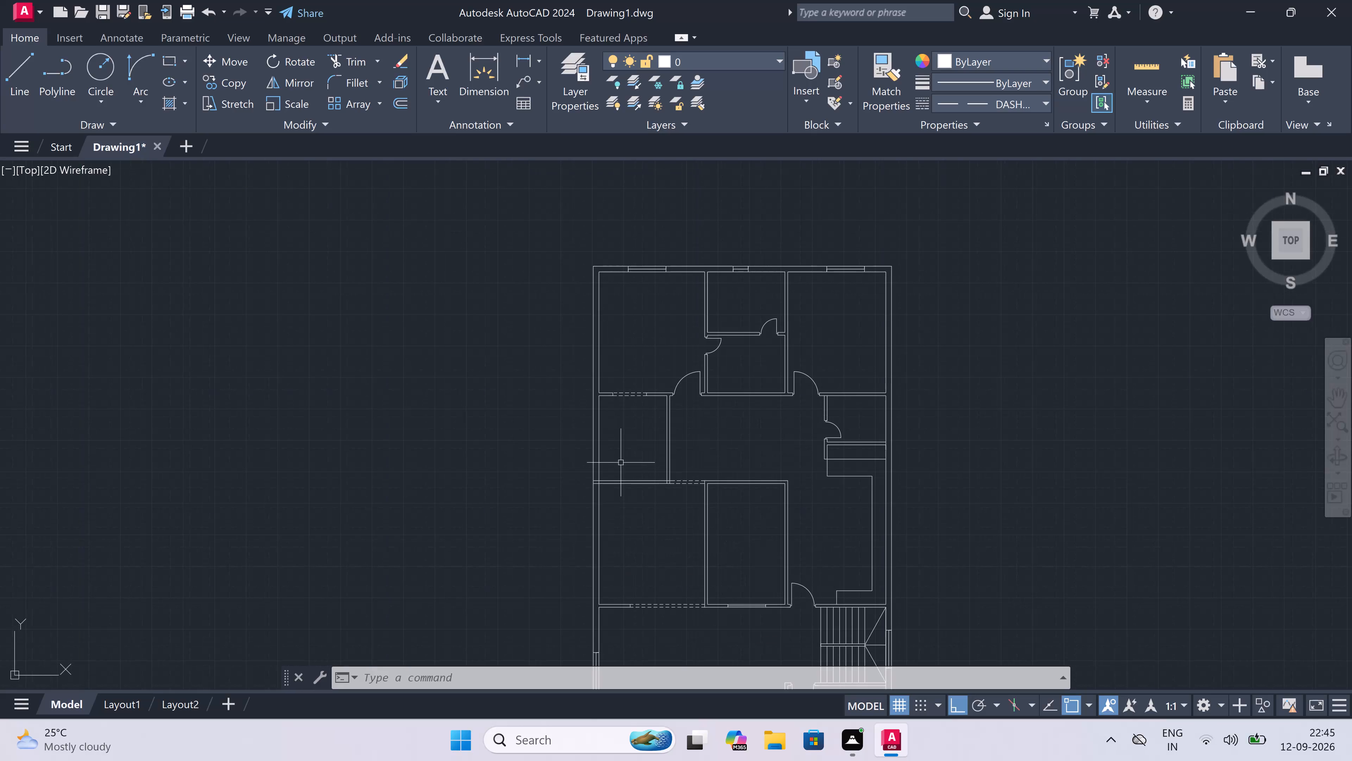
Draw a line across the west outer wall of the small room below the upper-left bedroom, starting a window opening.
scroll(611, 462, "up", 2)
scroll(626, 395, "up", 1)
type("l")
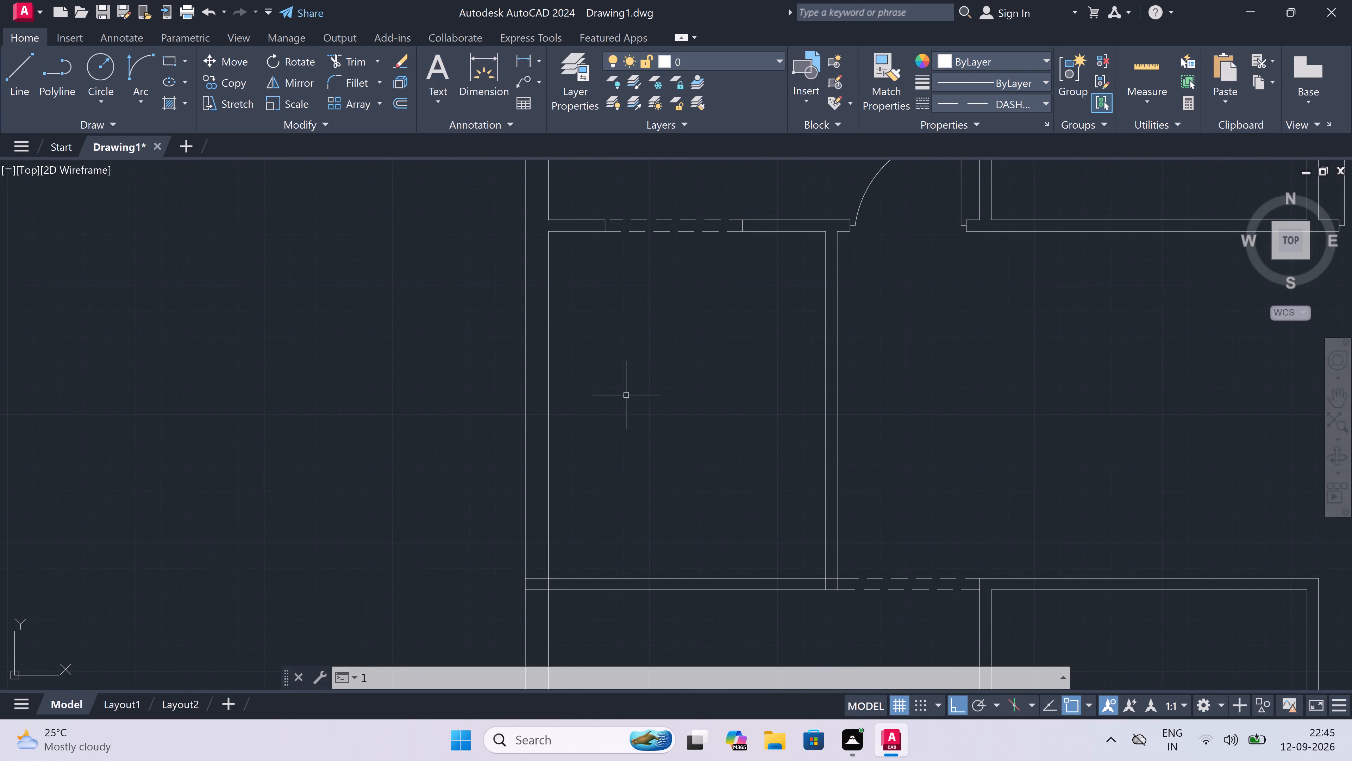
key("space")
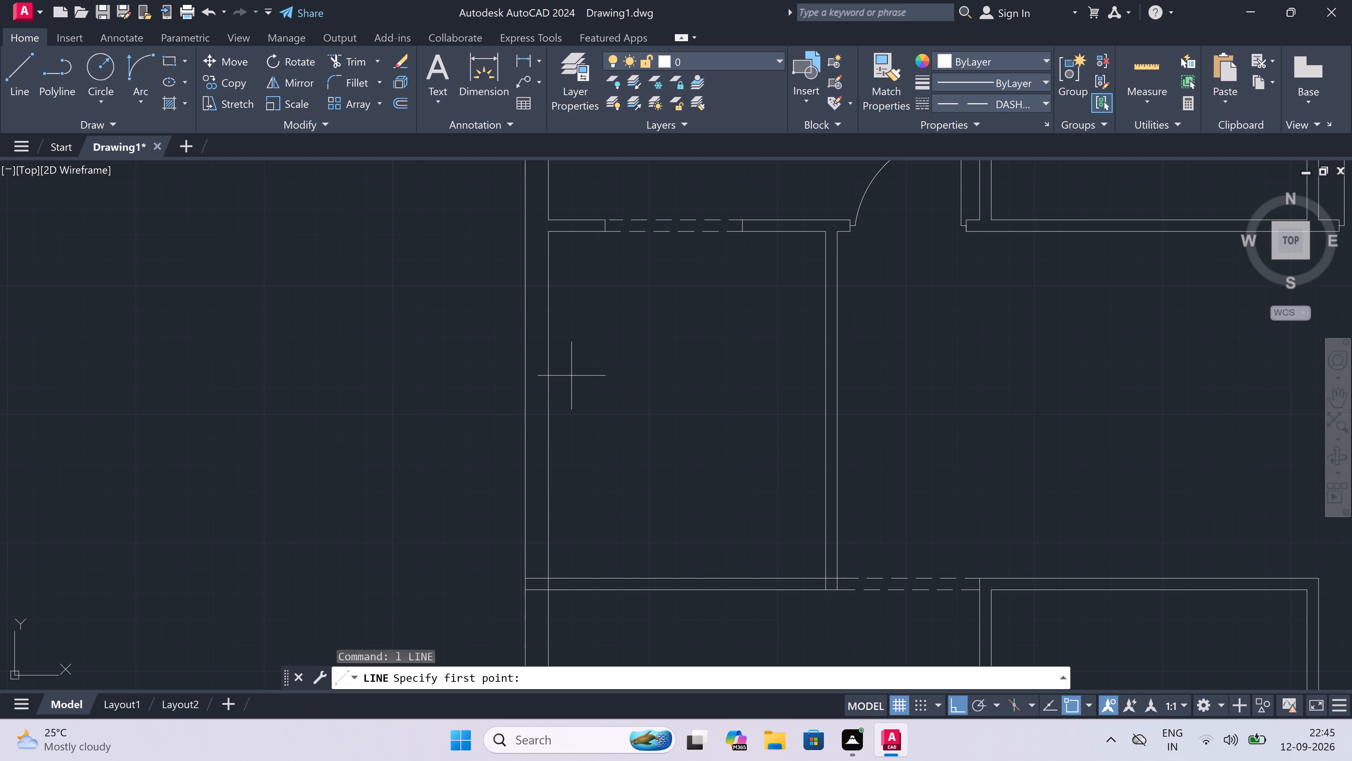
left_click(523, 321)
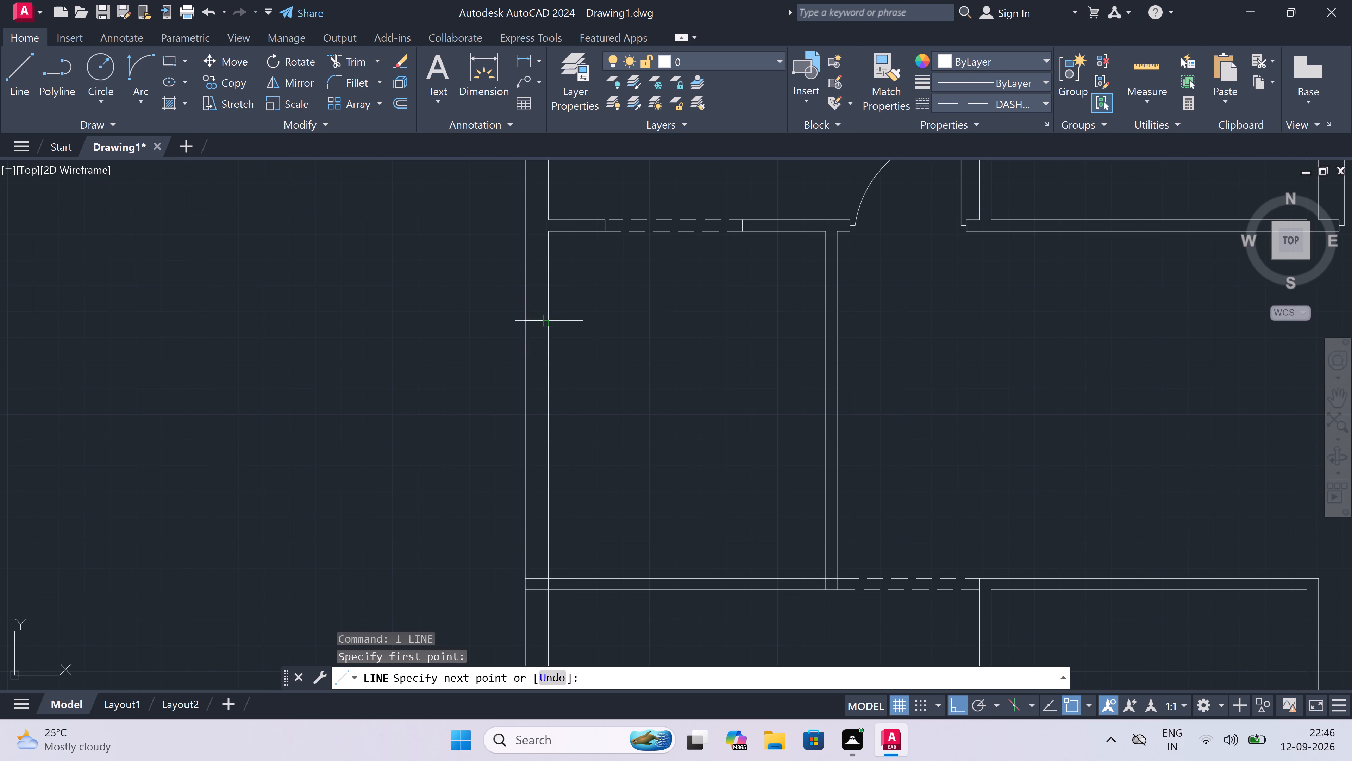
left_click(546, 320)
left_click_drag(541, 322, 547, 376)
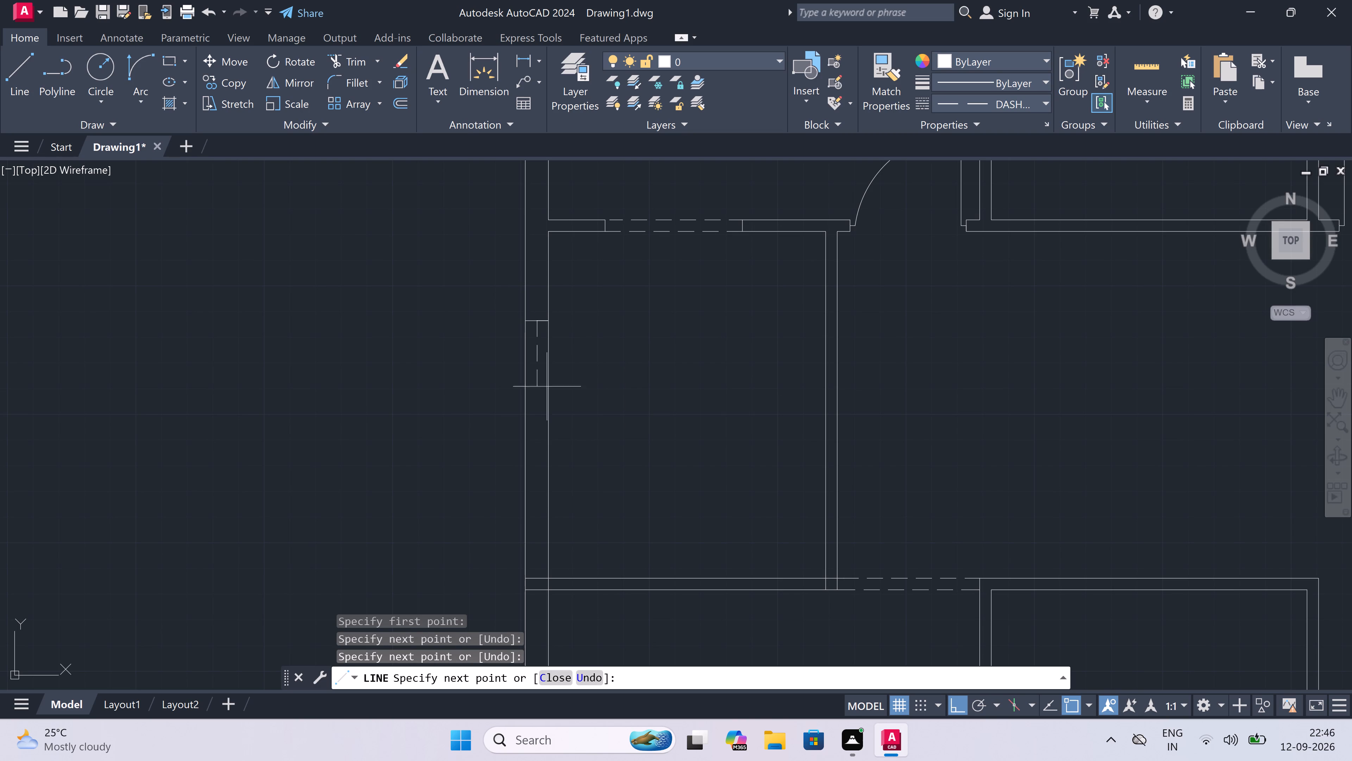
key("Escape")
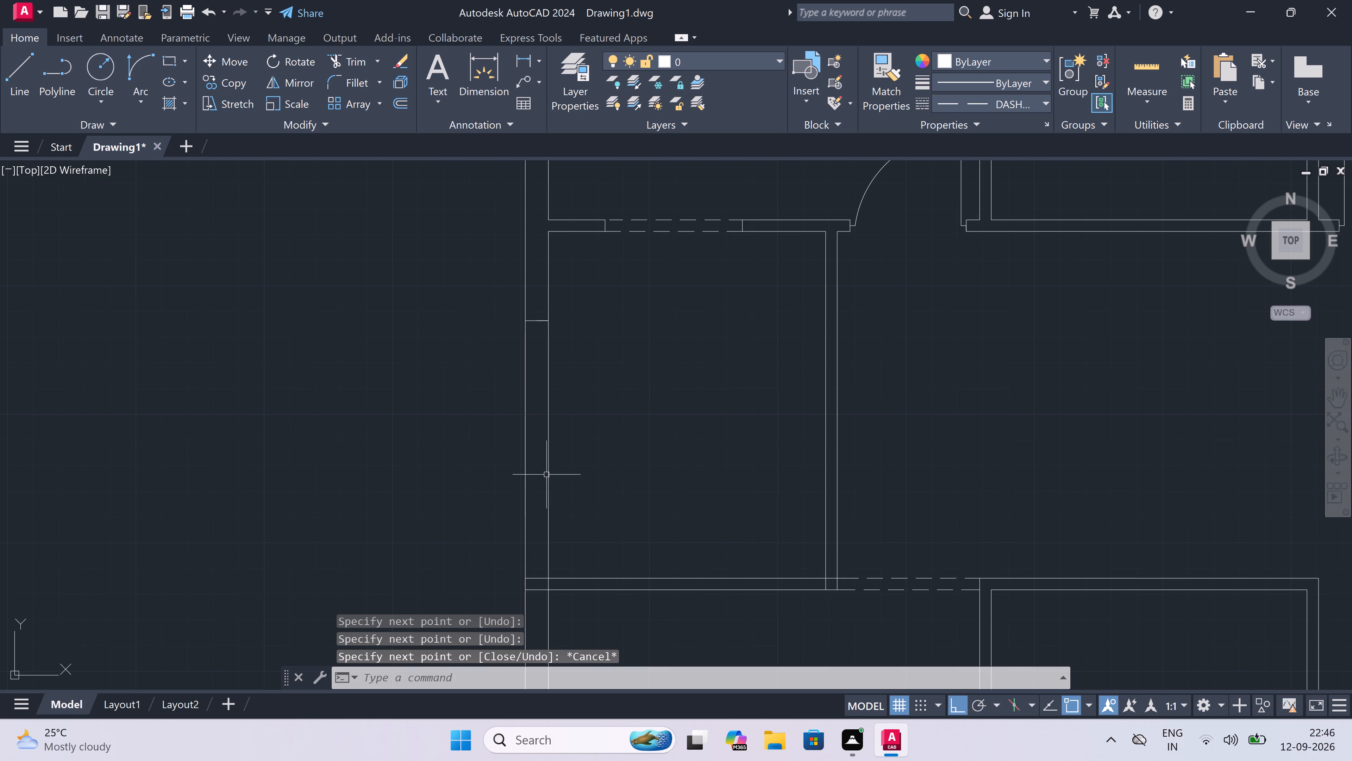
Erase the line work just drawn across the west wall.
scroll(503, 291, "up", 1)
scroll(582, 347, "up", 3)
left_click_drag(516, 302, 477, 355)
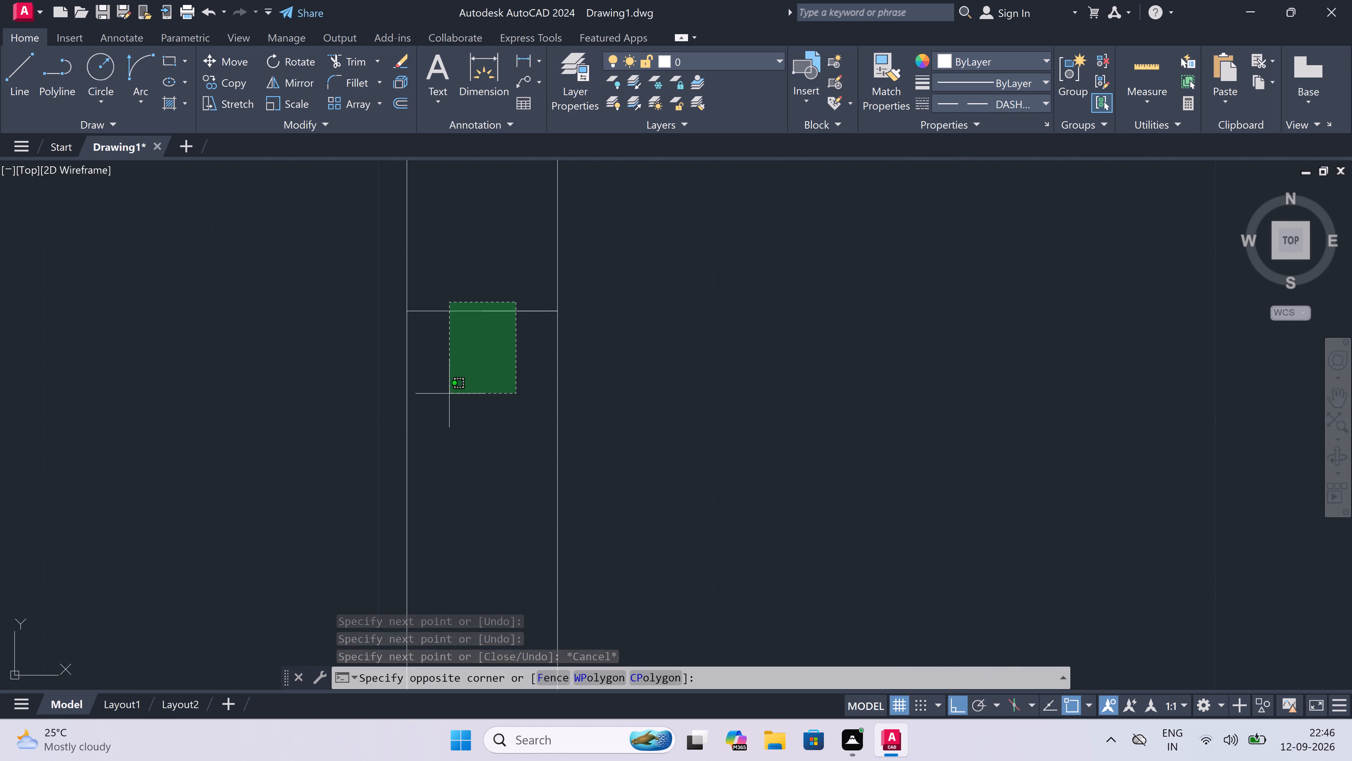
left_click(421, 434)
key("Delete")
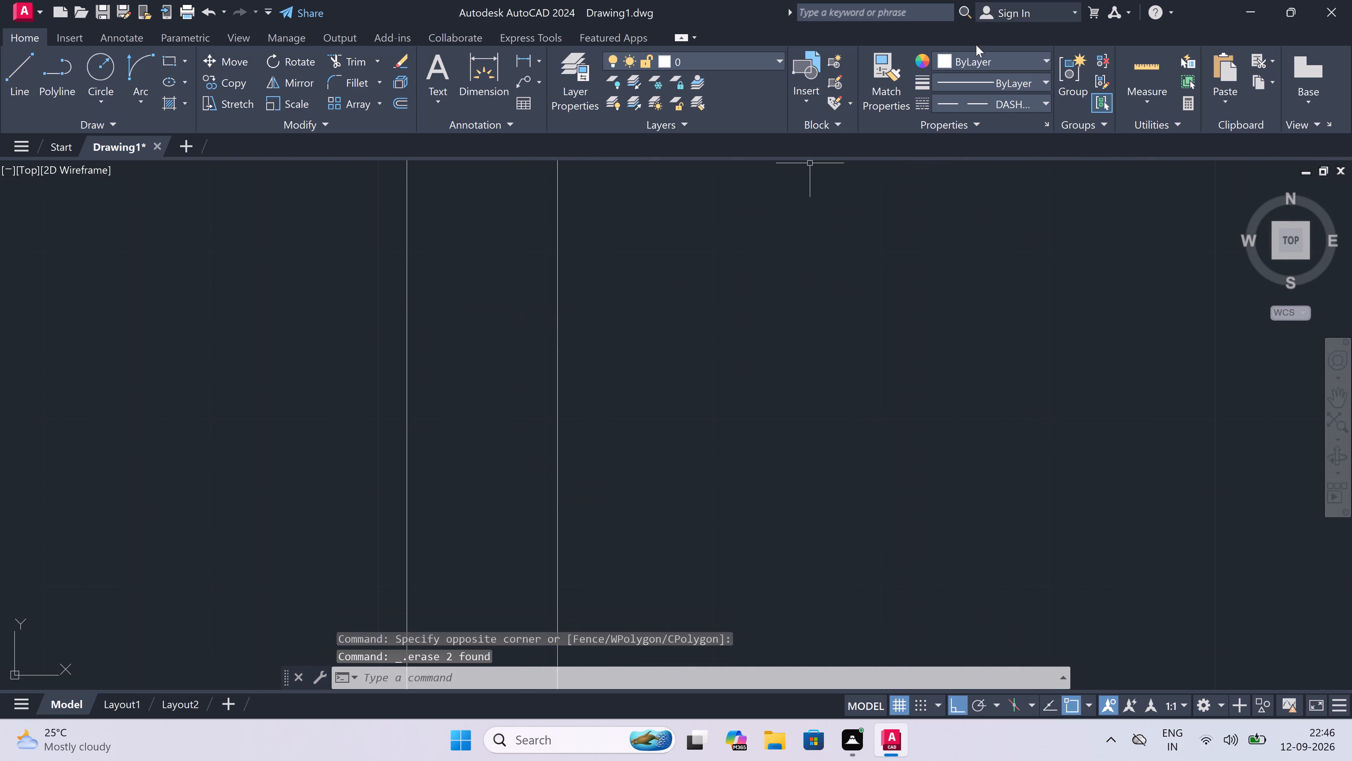
Set the current linetype to ByLayer.
left_click(960, 98)
left_click(955, 119)
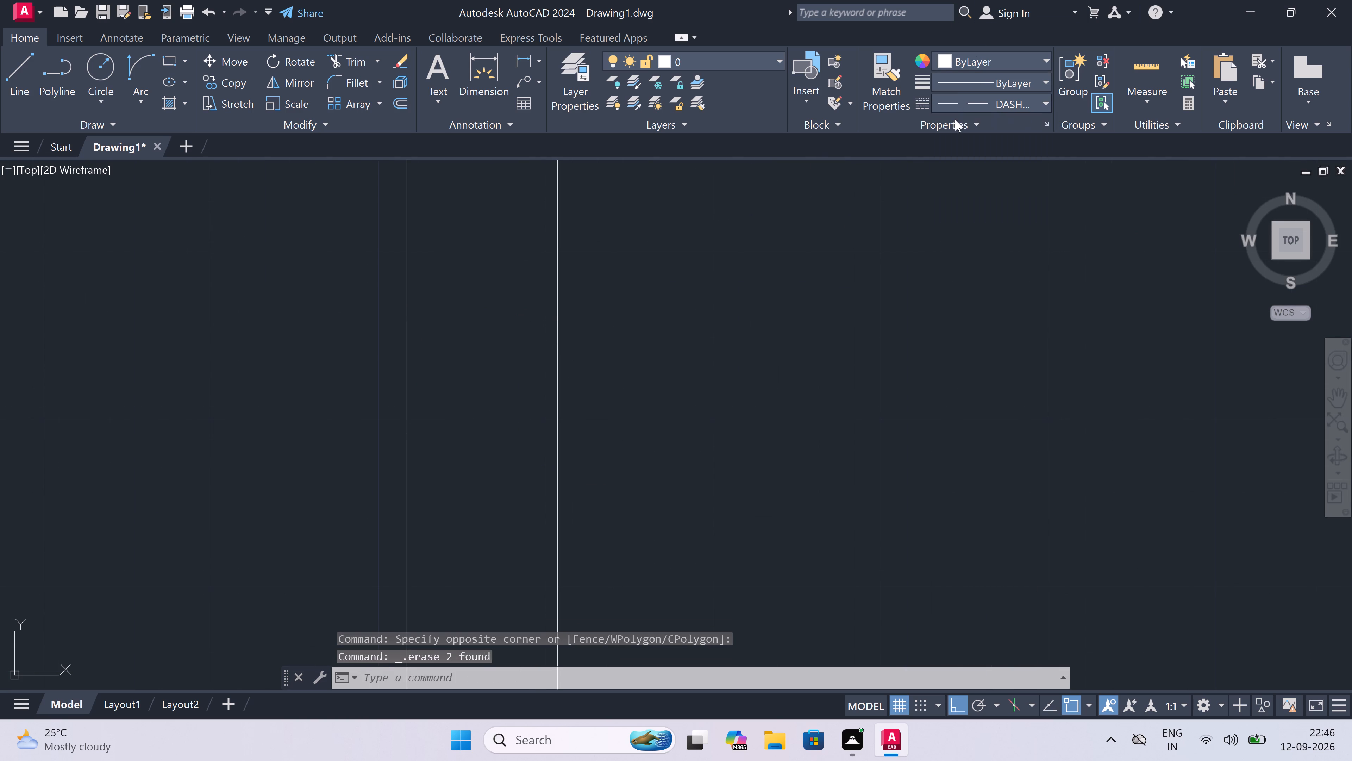
key("space")
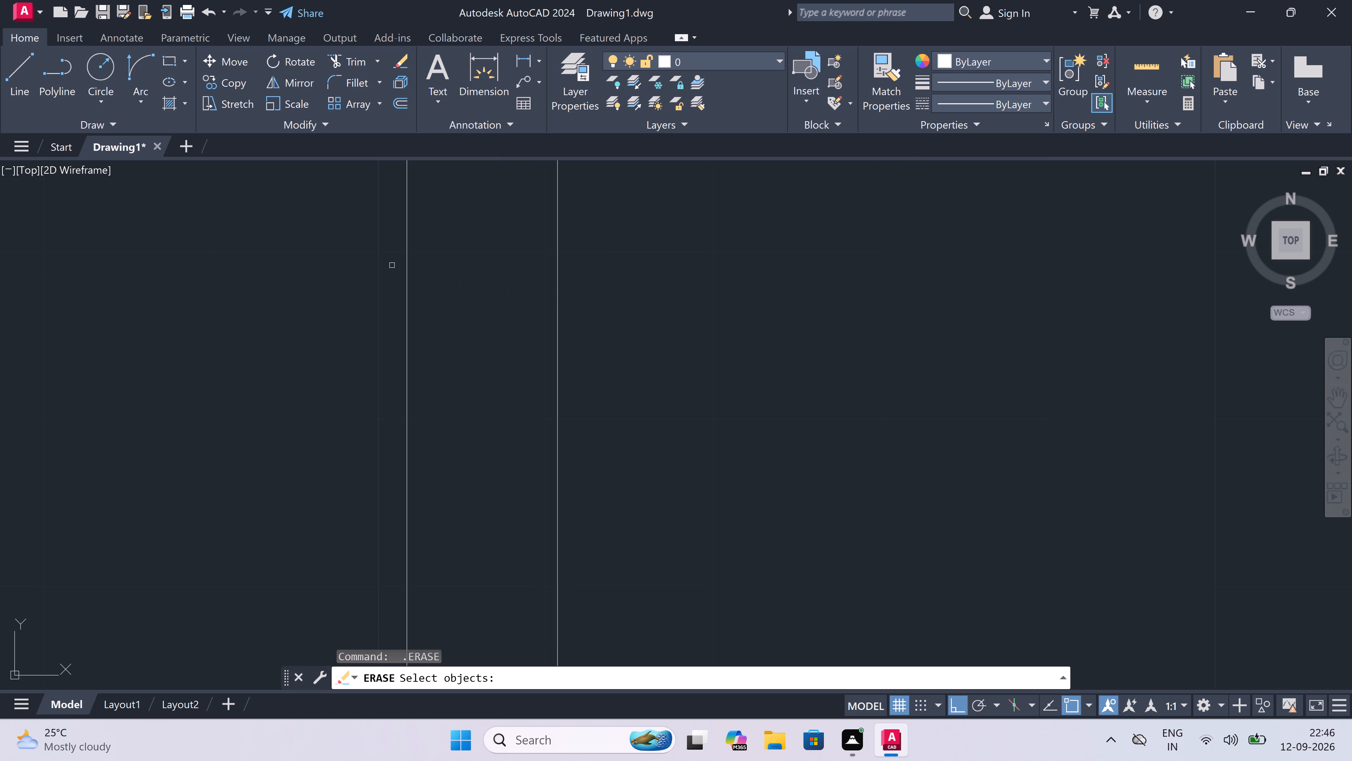
key("Escape")
Draw a 3' window in the small room's west outer wall, with a centre line and a cross line closing each end.
key("l")
key("space")
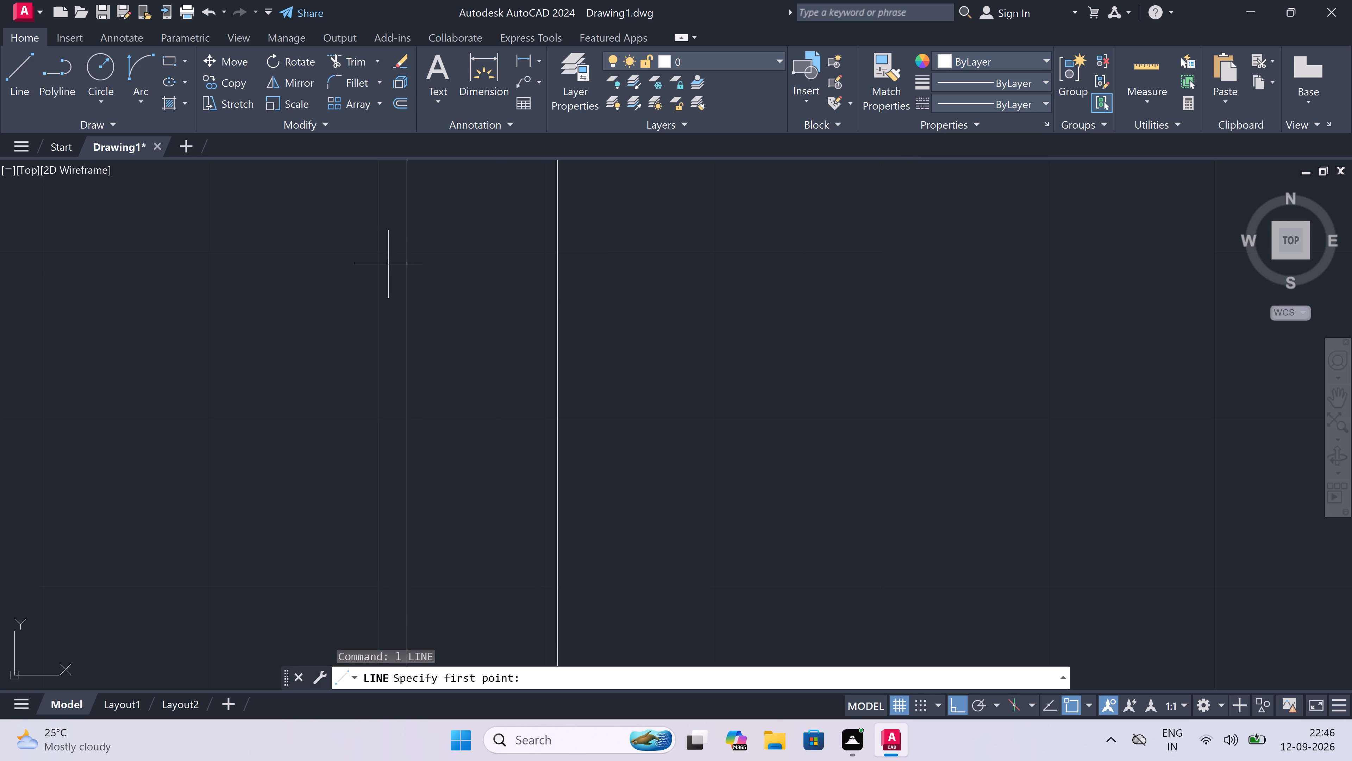
scroll(406, 274, "down", 2)
left_click_drag(405, 273, 412, 273)
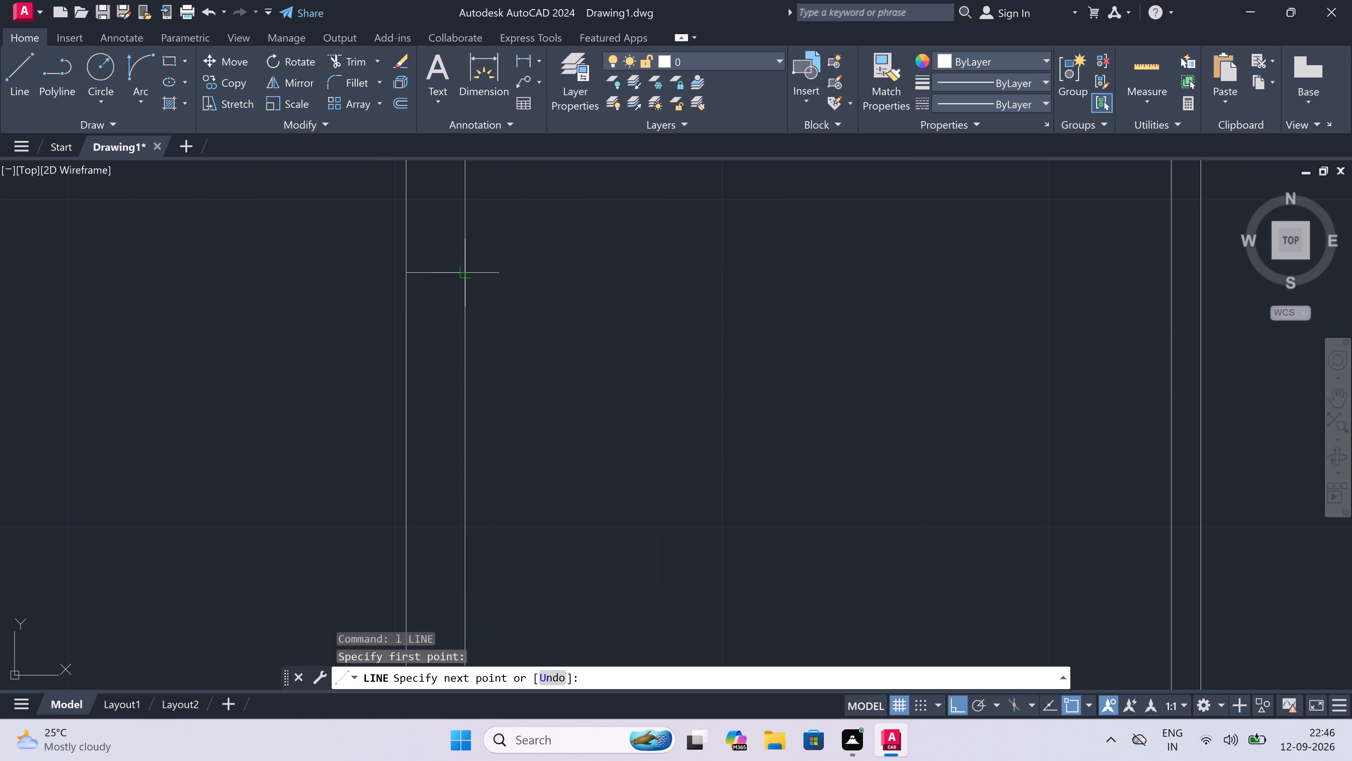
left_click(462, 278)
left_click(437, 272)
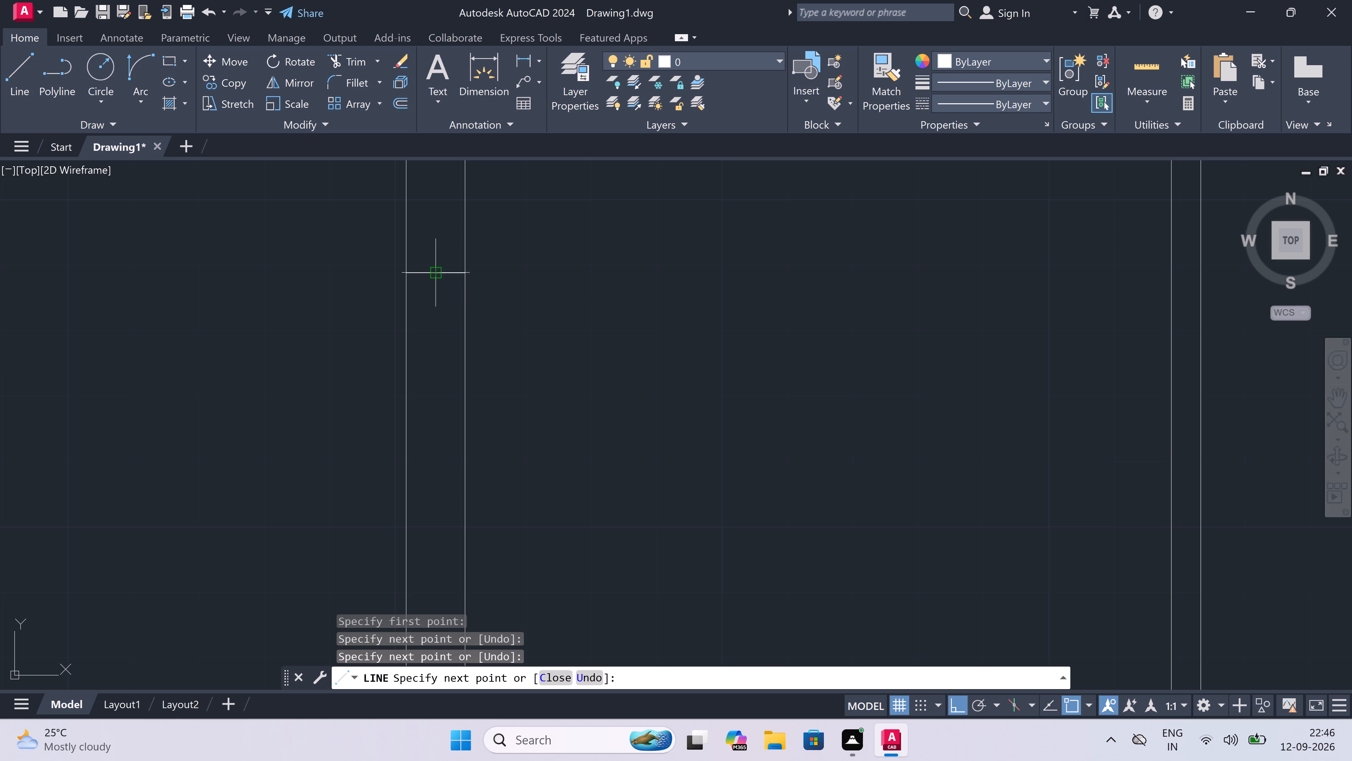
key("3")
key("apostrophe")
key("space")
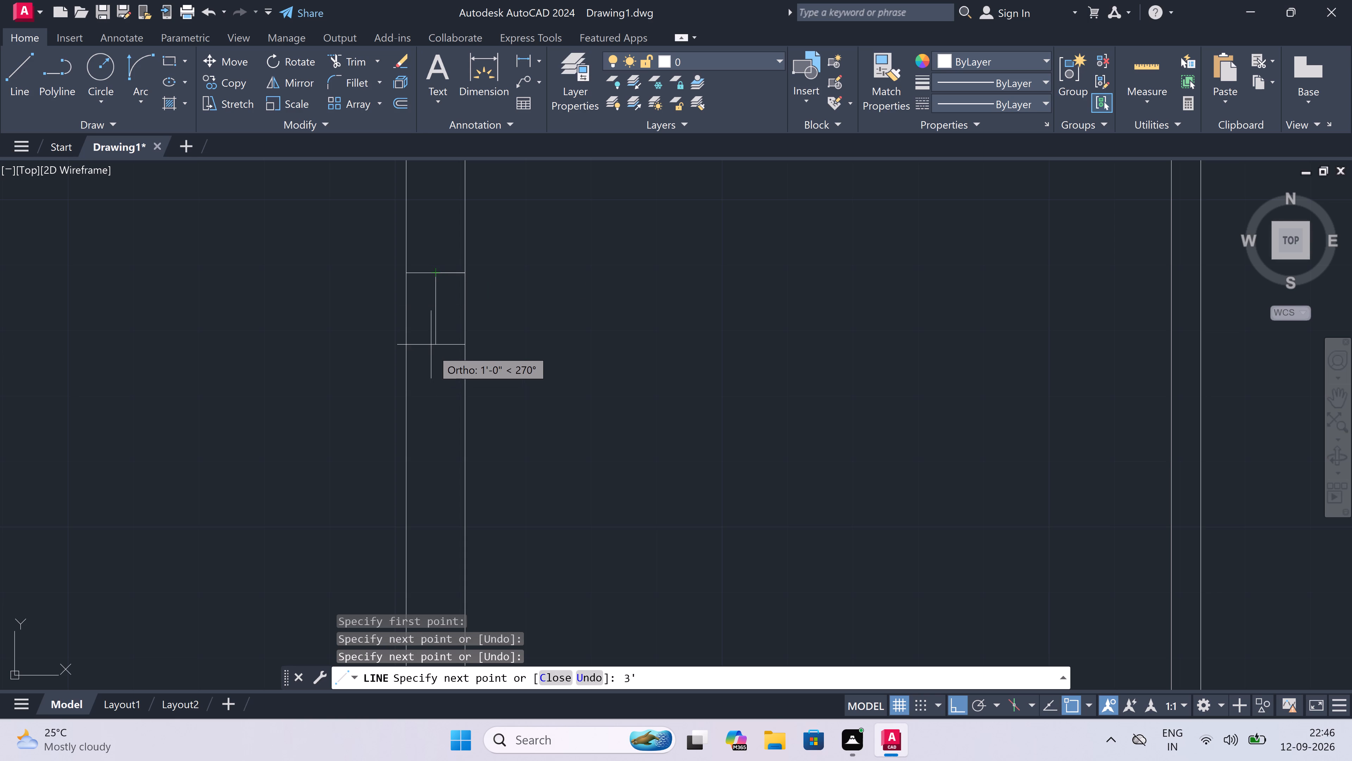
scroll(431, 345, "down", 4)
scroll(433, 382, "up", 4)
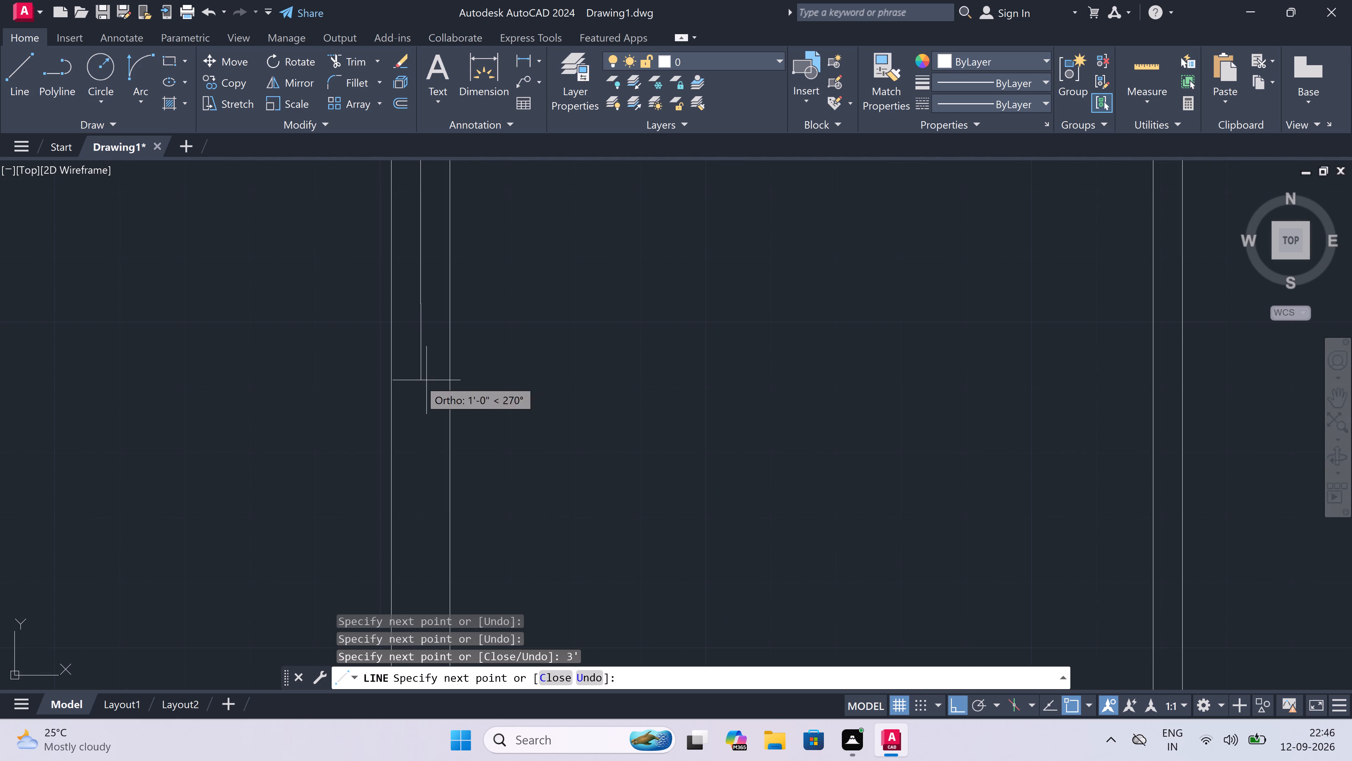
left_click(396, 301)
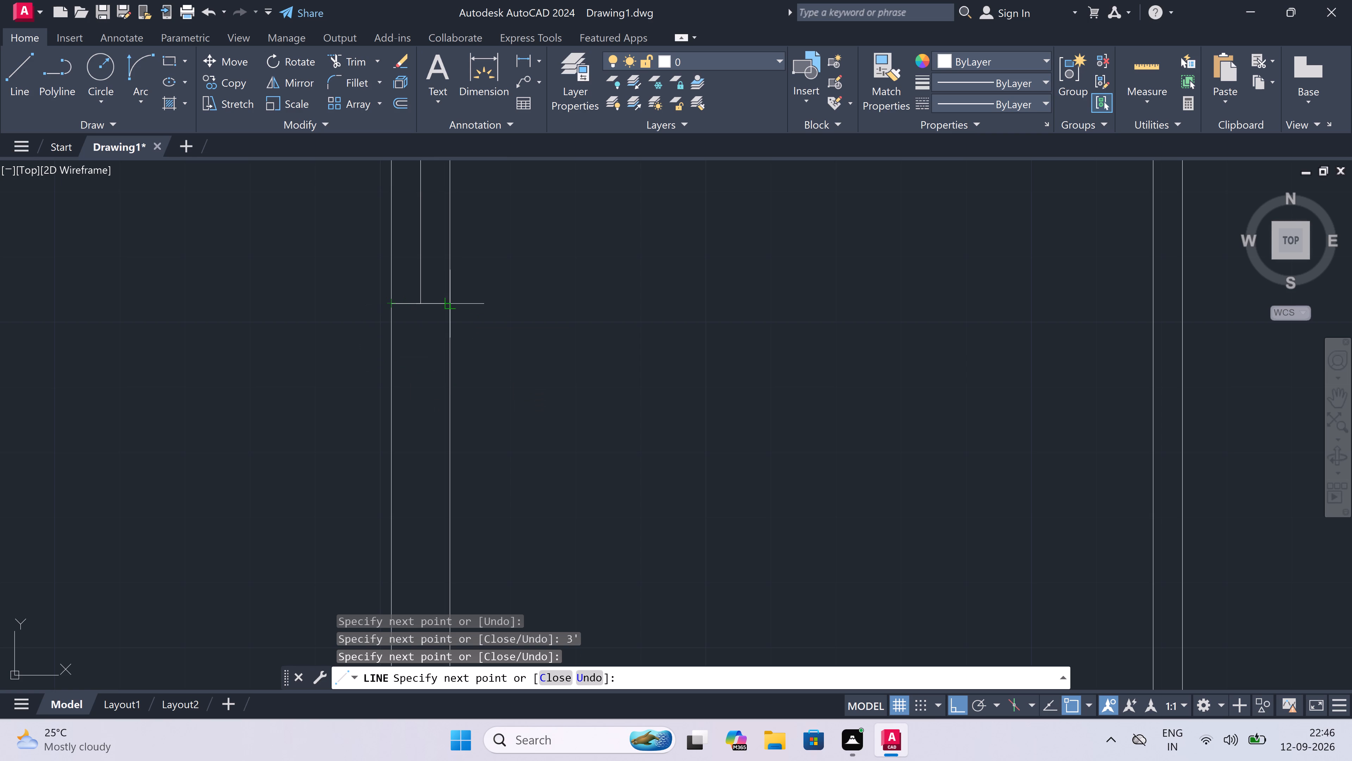
left_click(451, 307)
key("Escape")
Draw a 2' window in the east outer wall of the small room with the door, with a centre line and closed ends.
scroll(451, 307, "down", 5)
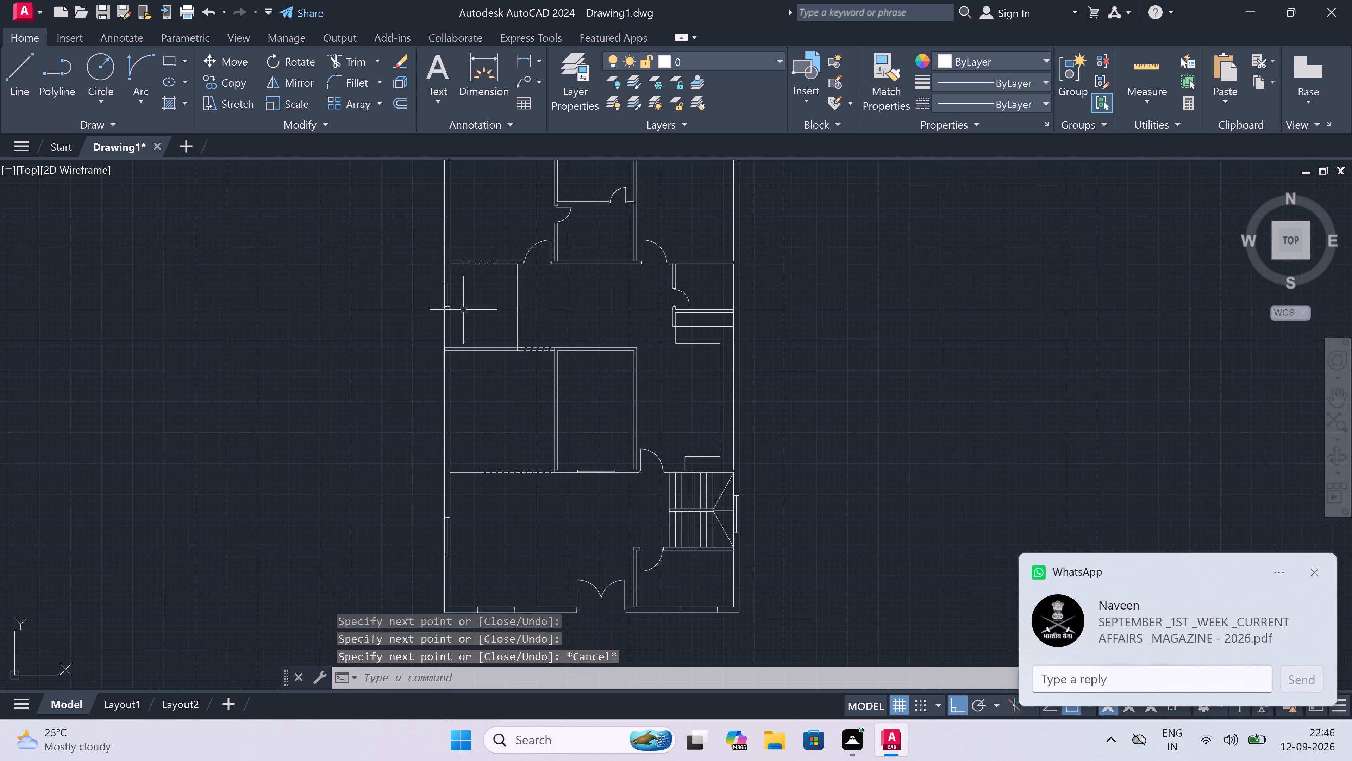
scroll(742, 275, "up", 4)
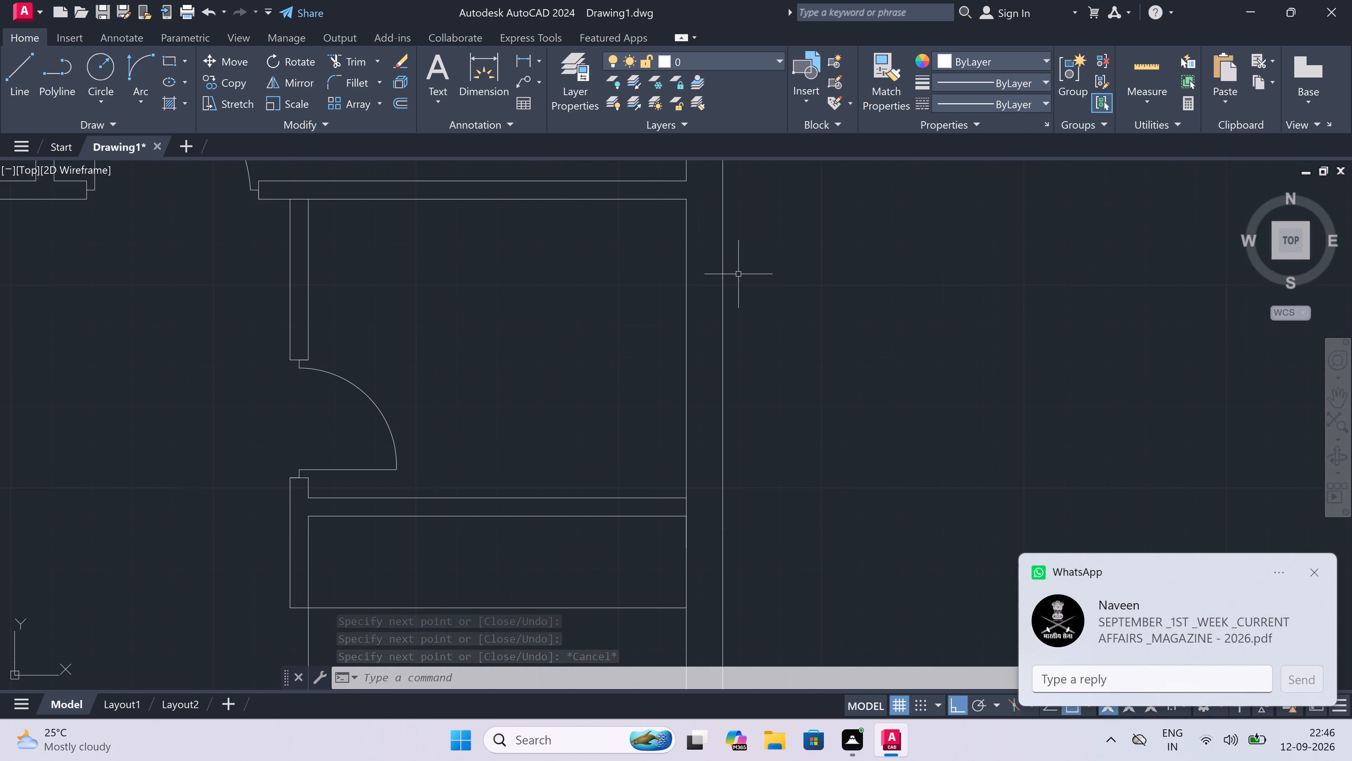
key("space")
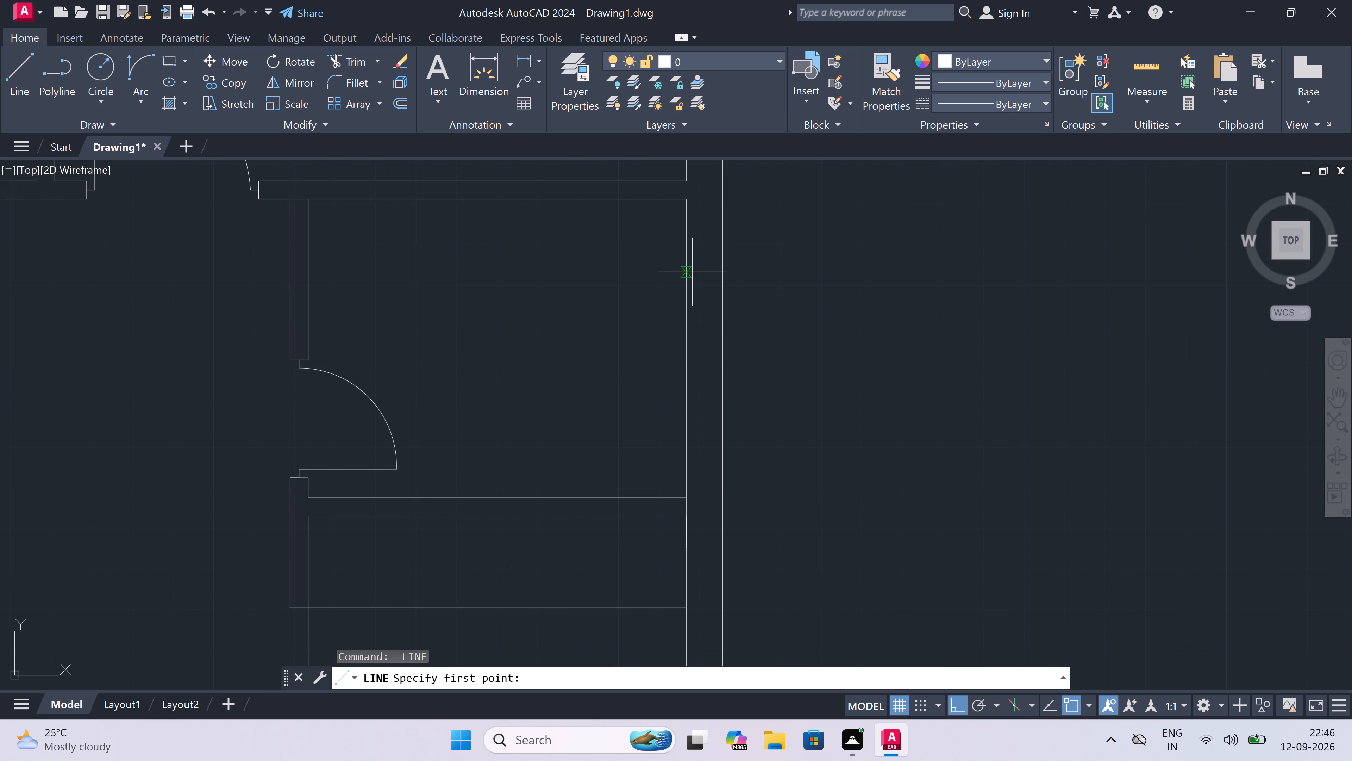
left_click(688, 268)
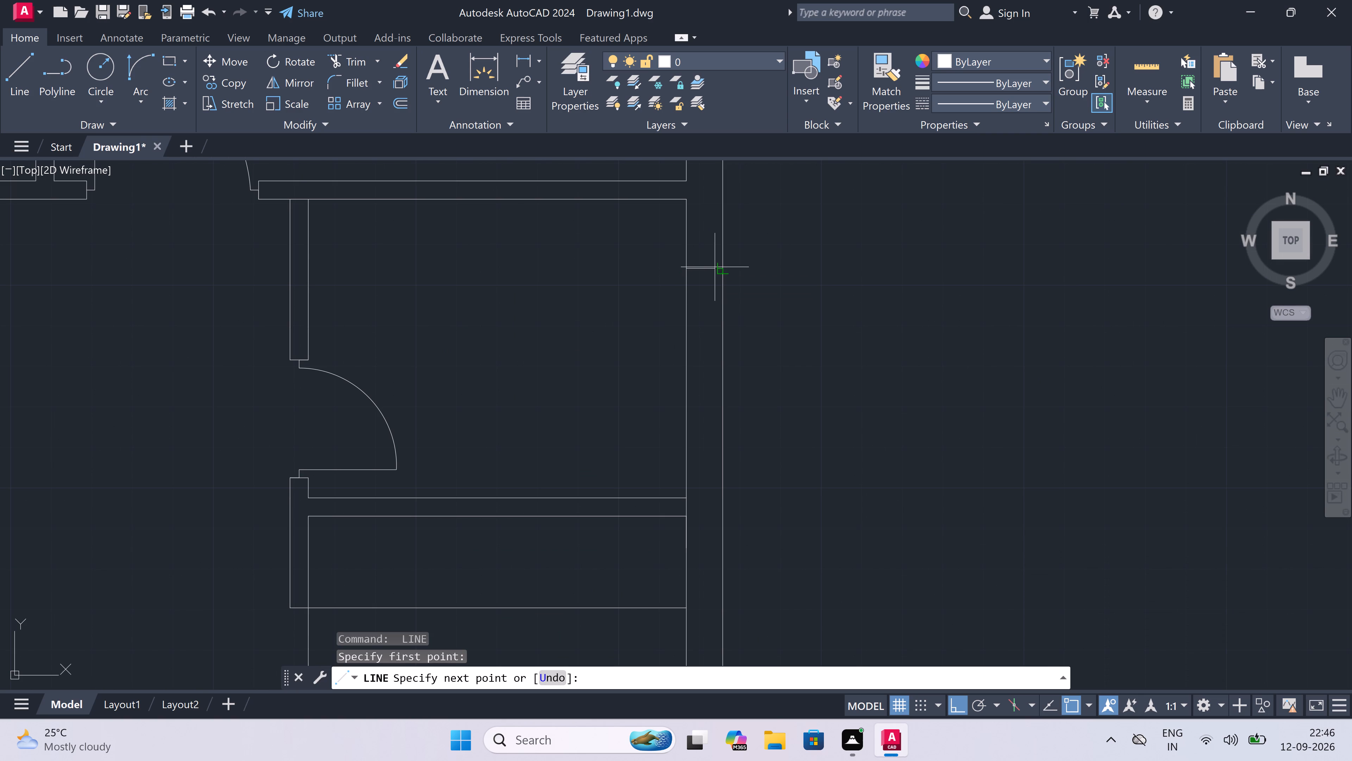
left_click(724, 267)
left_click(706, 270)
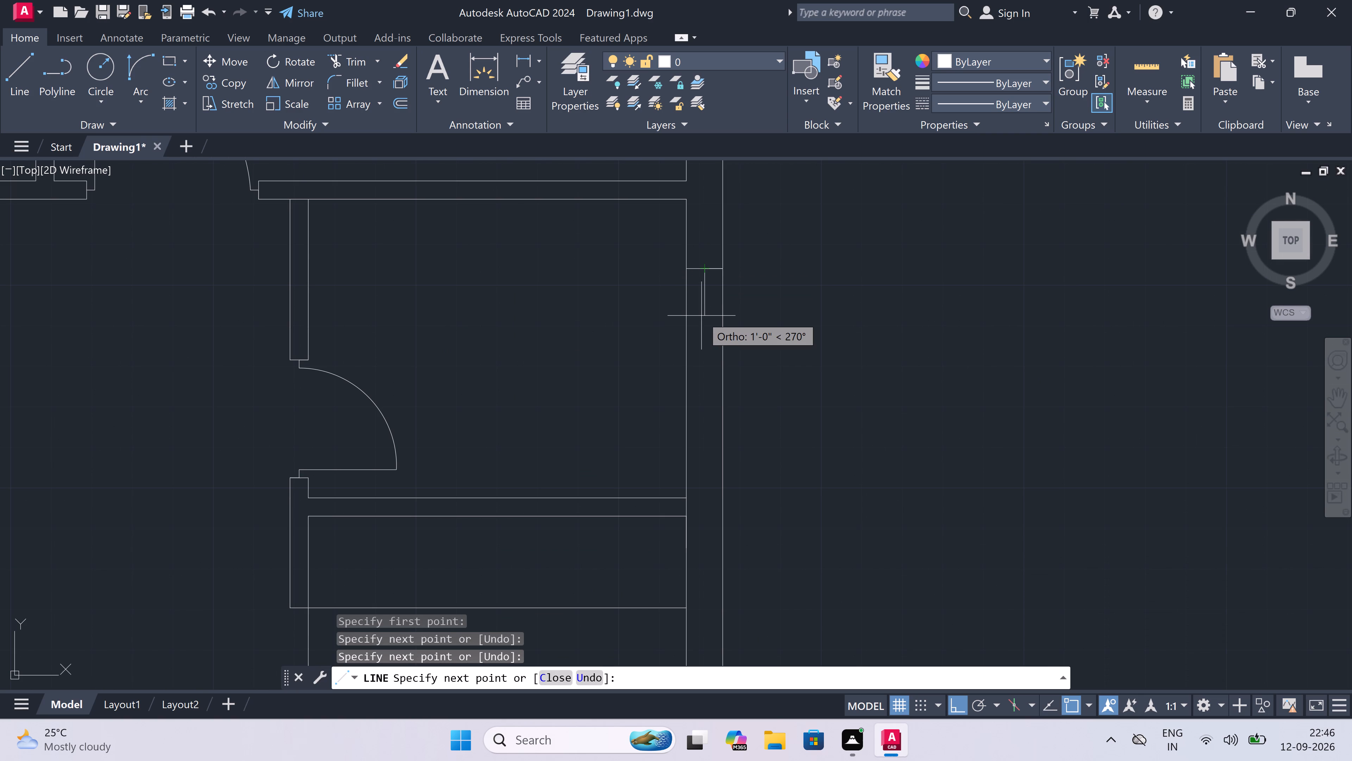
key("2")
key("apostrophe")
key("space")
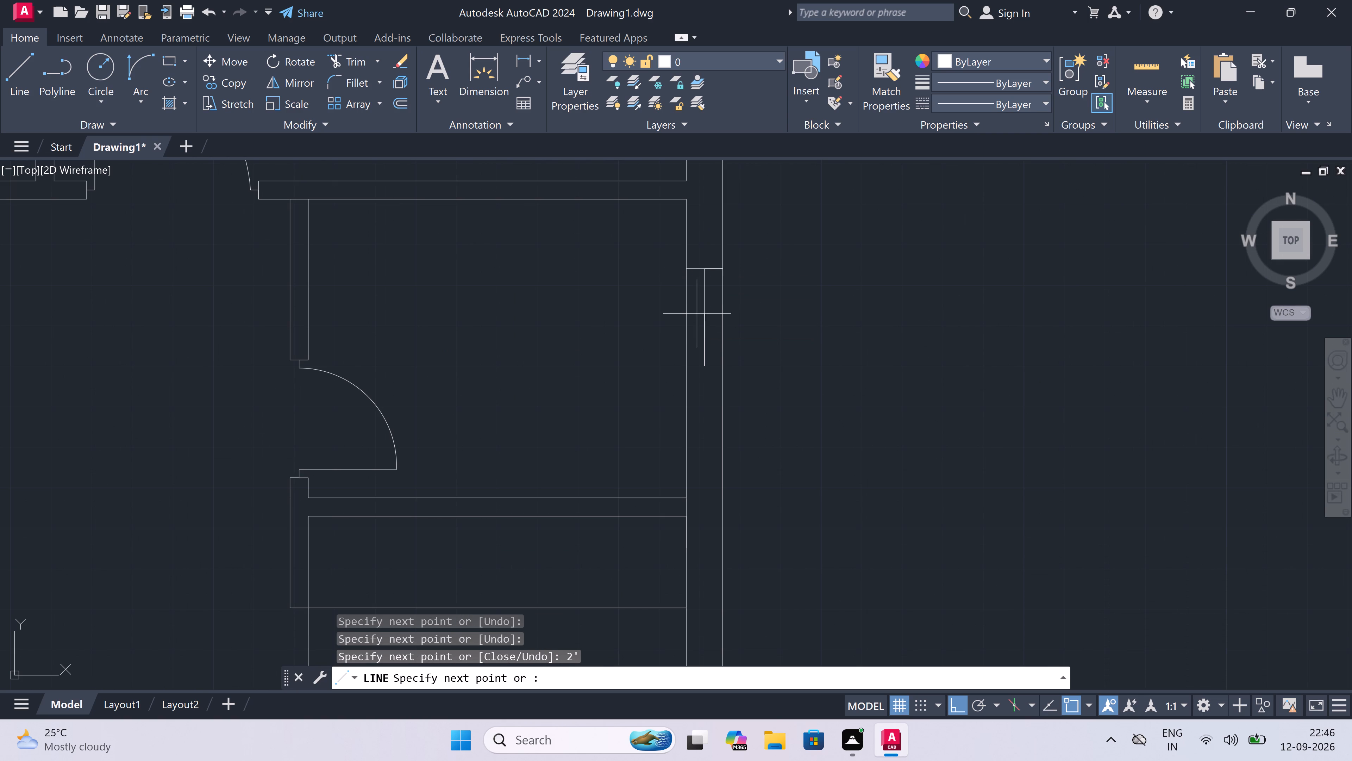
left_click(683, 364)
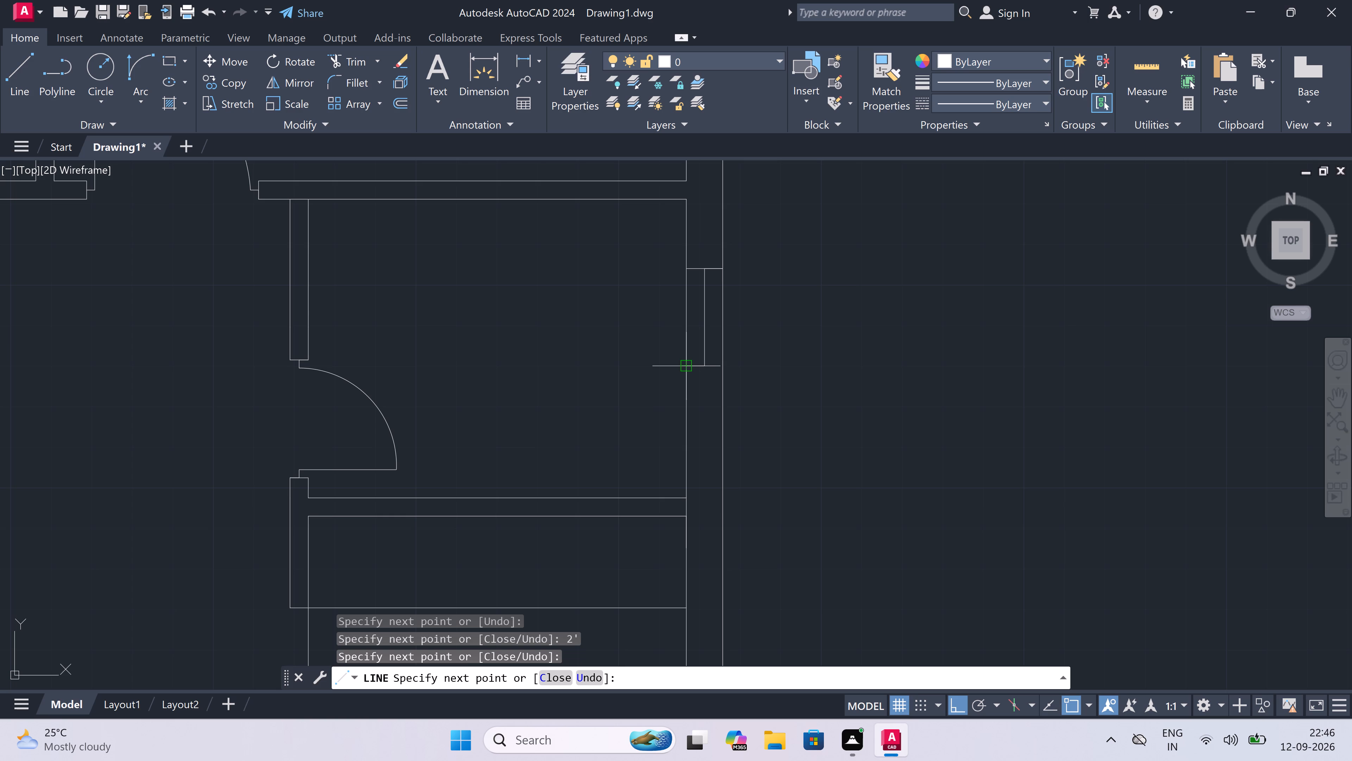
left_click(725, 364)
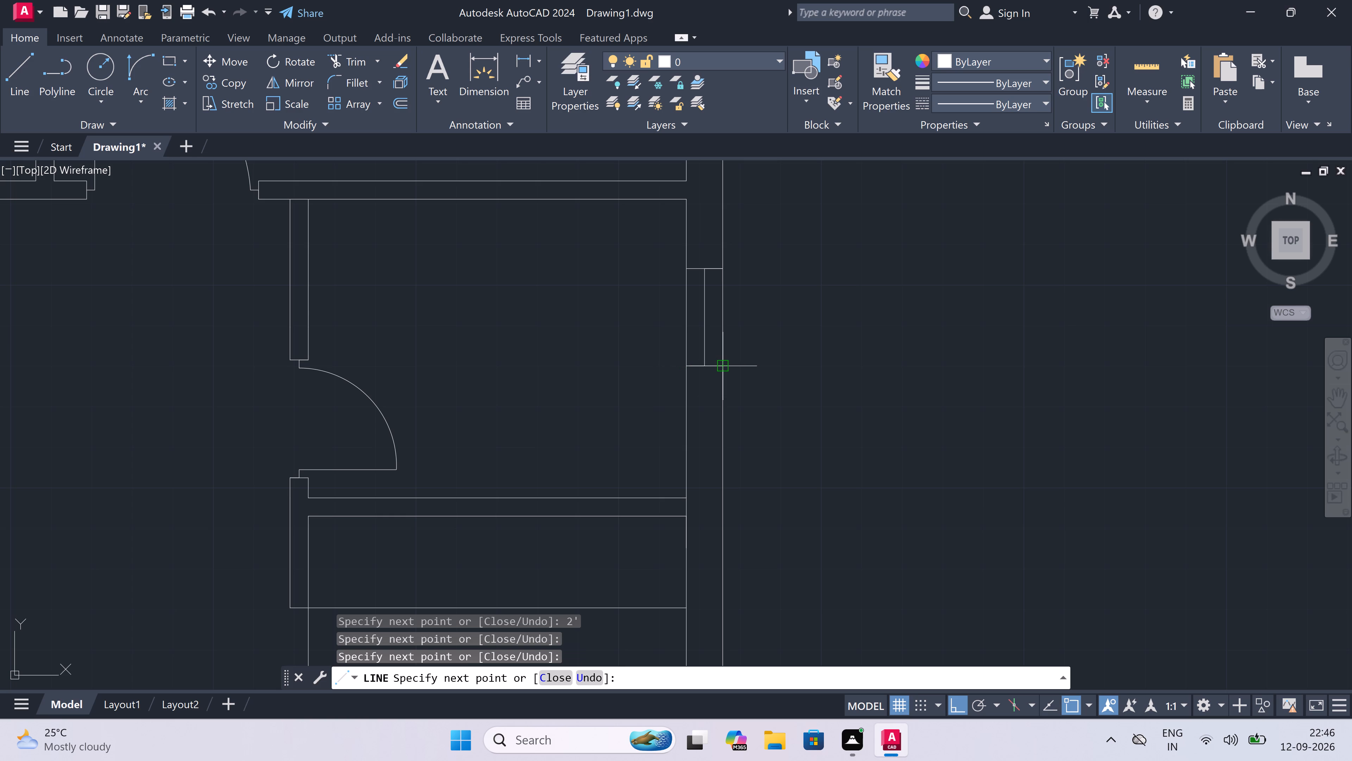
key("Escape")
Draw a 5' window in the east outer wall beside the L-shaped counter above the staircase, with a centre line and closed ends.
scroll(689, 325, "down", 5)
scroll(697, 389, "up", 1)
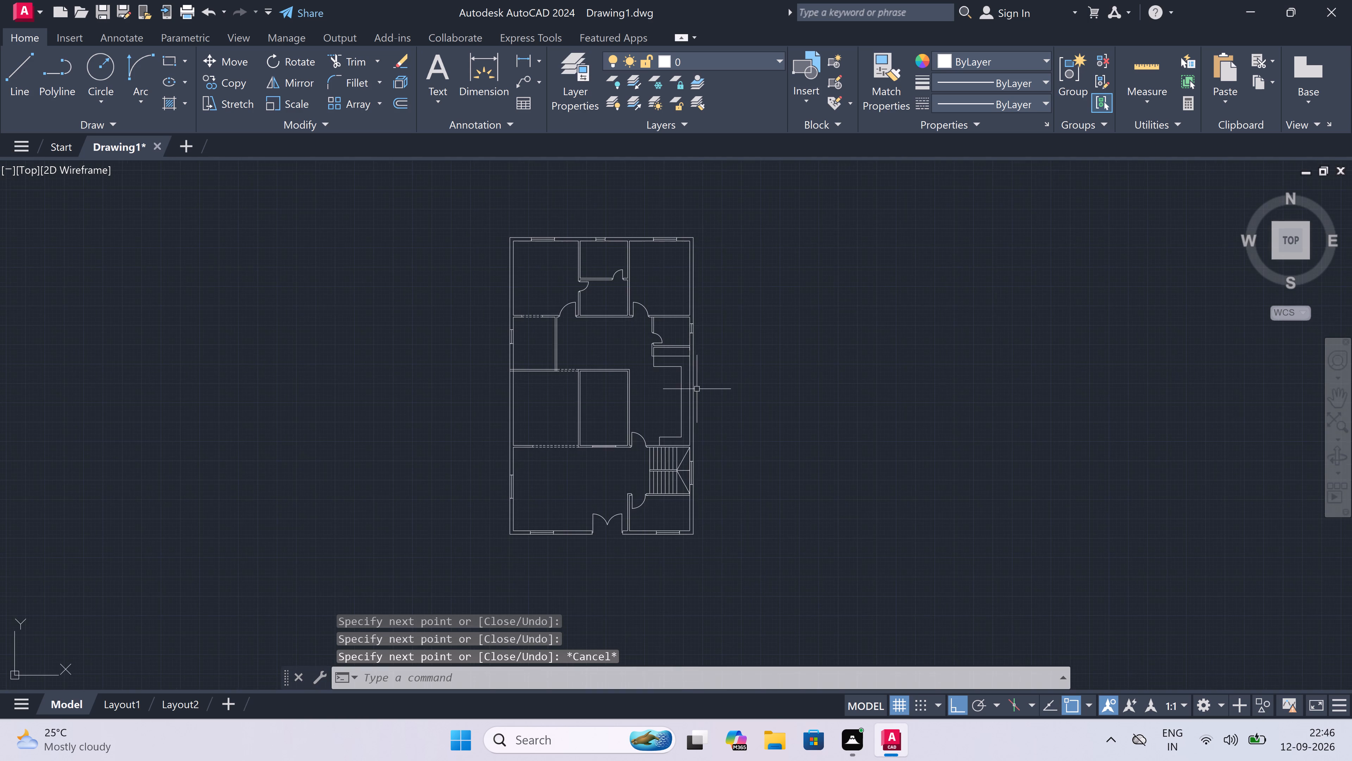
scroll(697, 389, "up", 1)
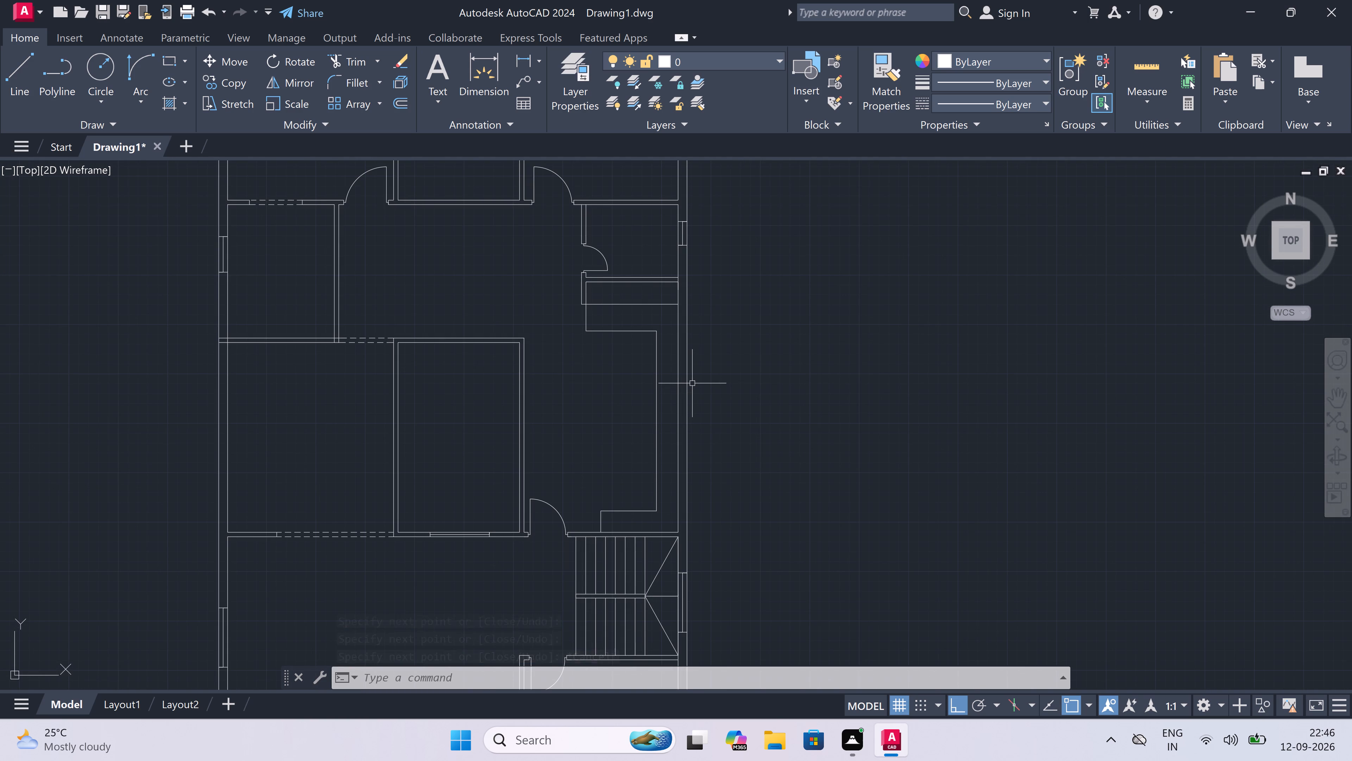
key("space")
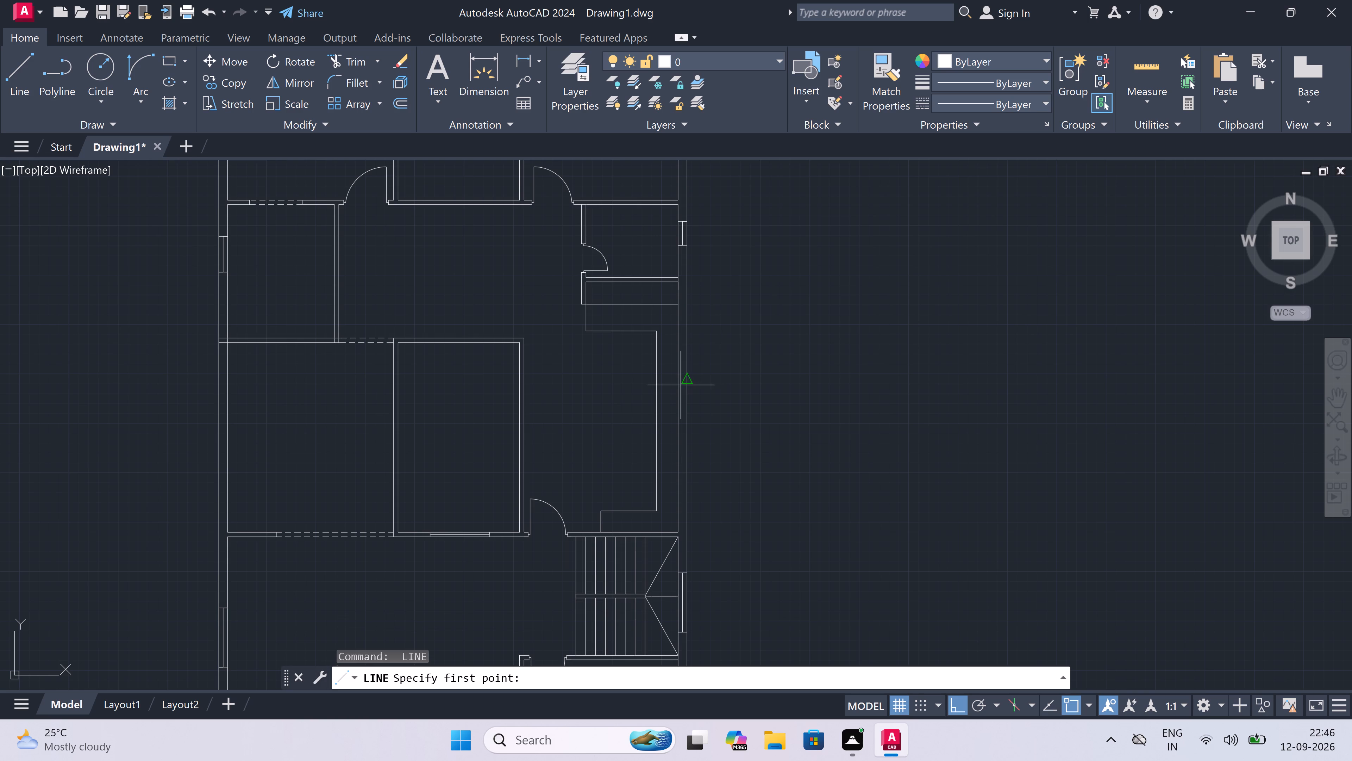
scroll(676, 379, "up", 2)
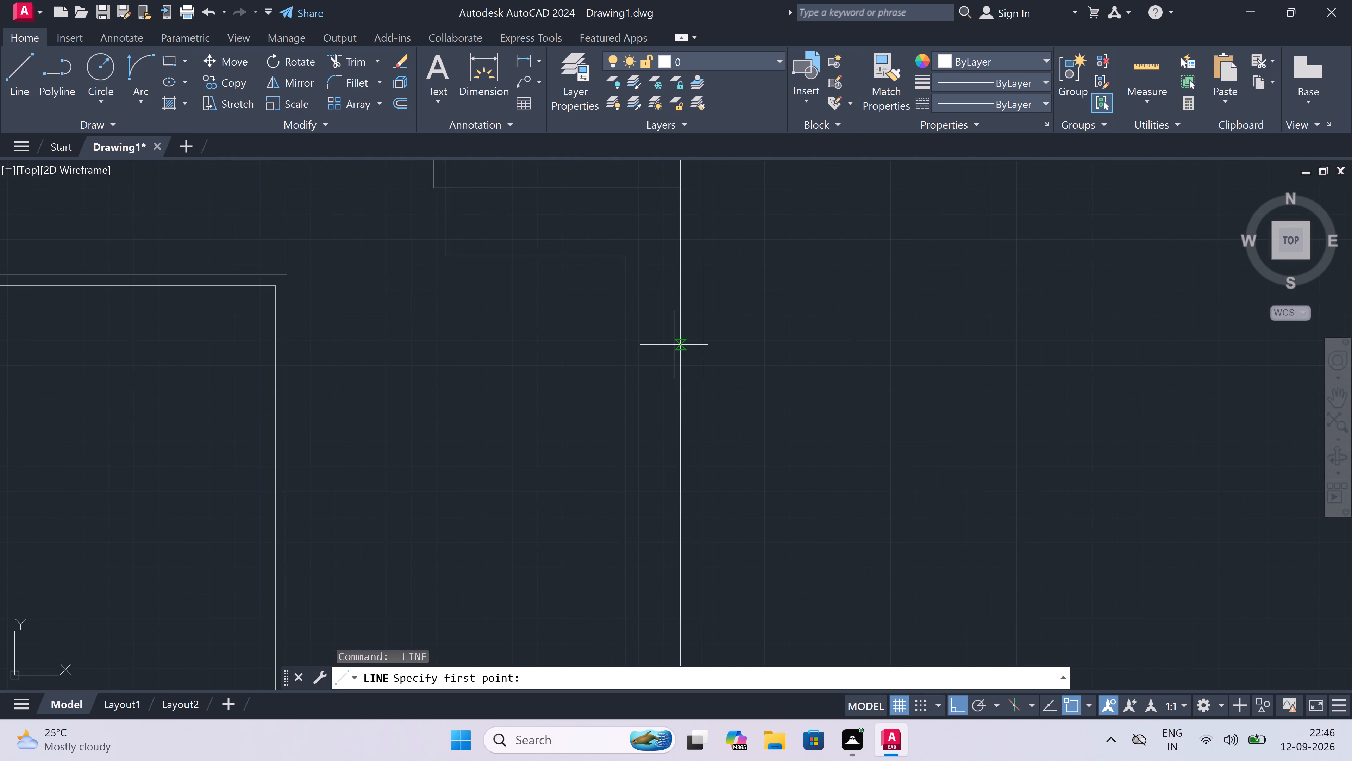
left_click(675, 361)
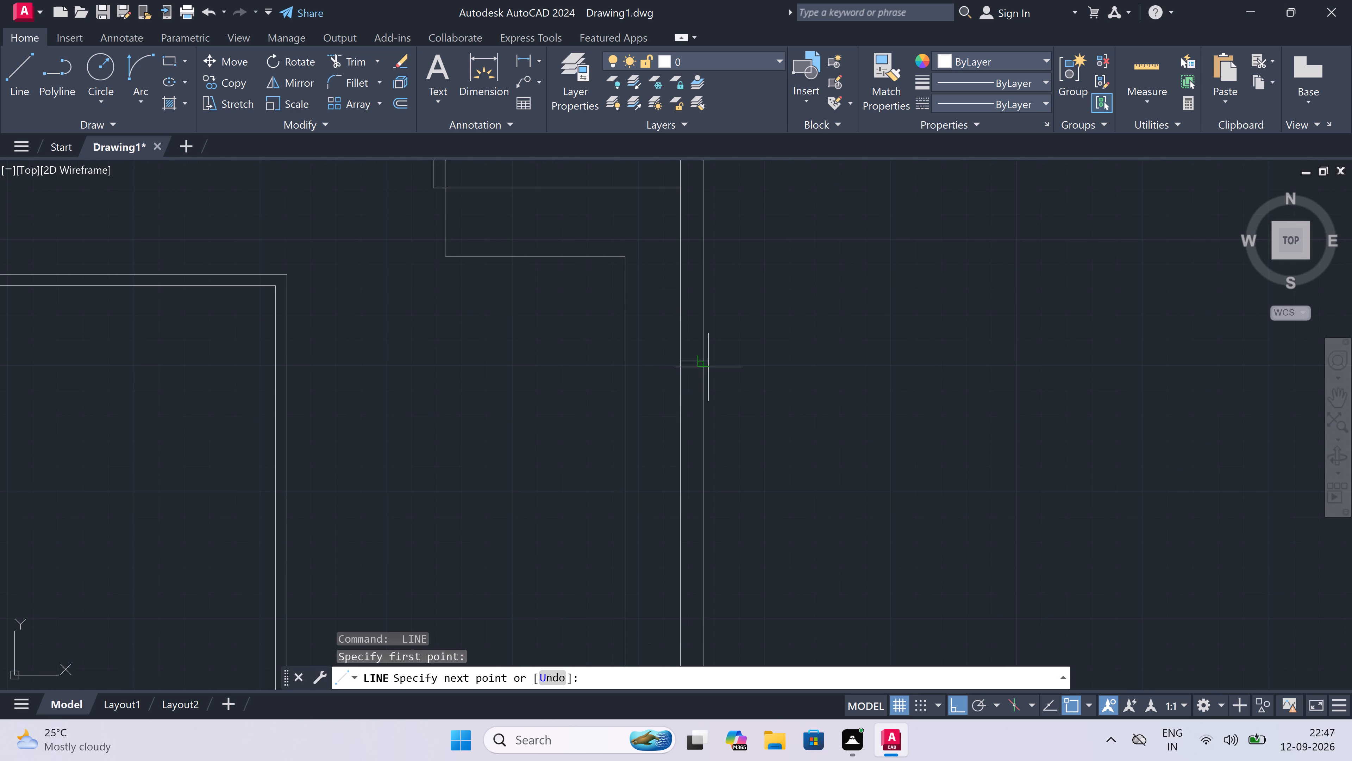
left_click(706, 360)
left_click(694, 362)
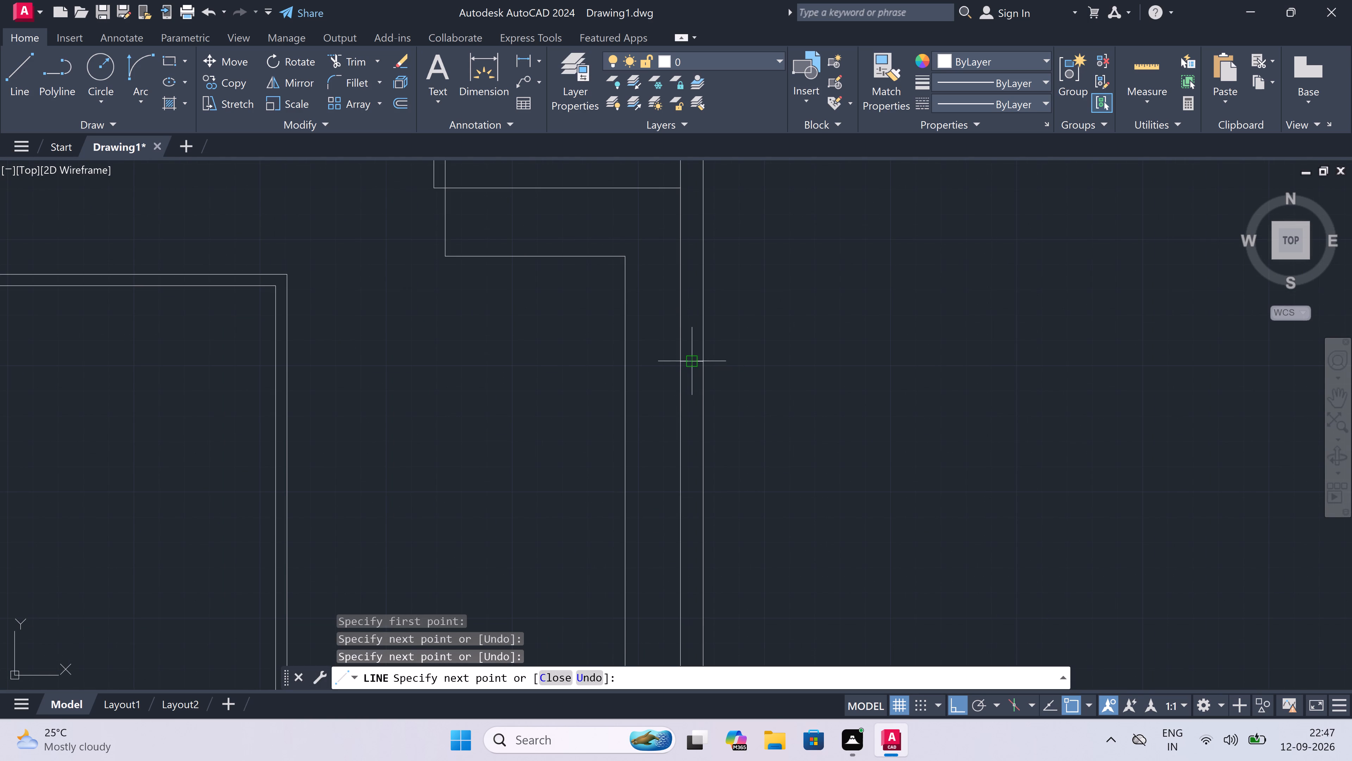
scroll(693, 413, "down", 5)
scroll(691, 475, "up", 4)
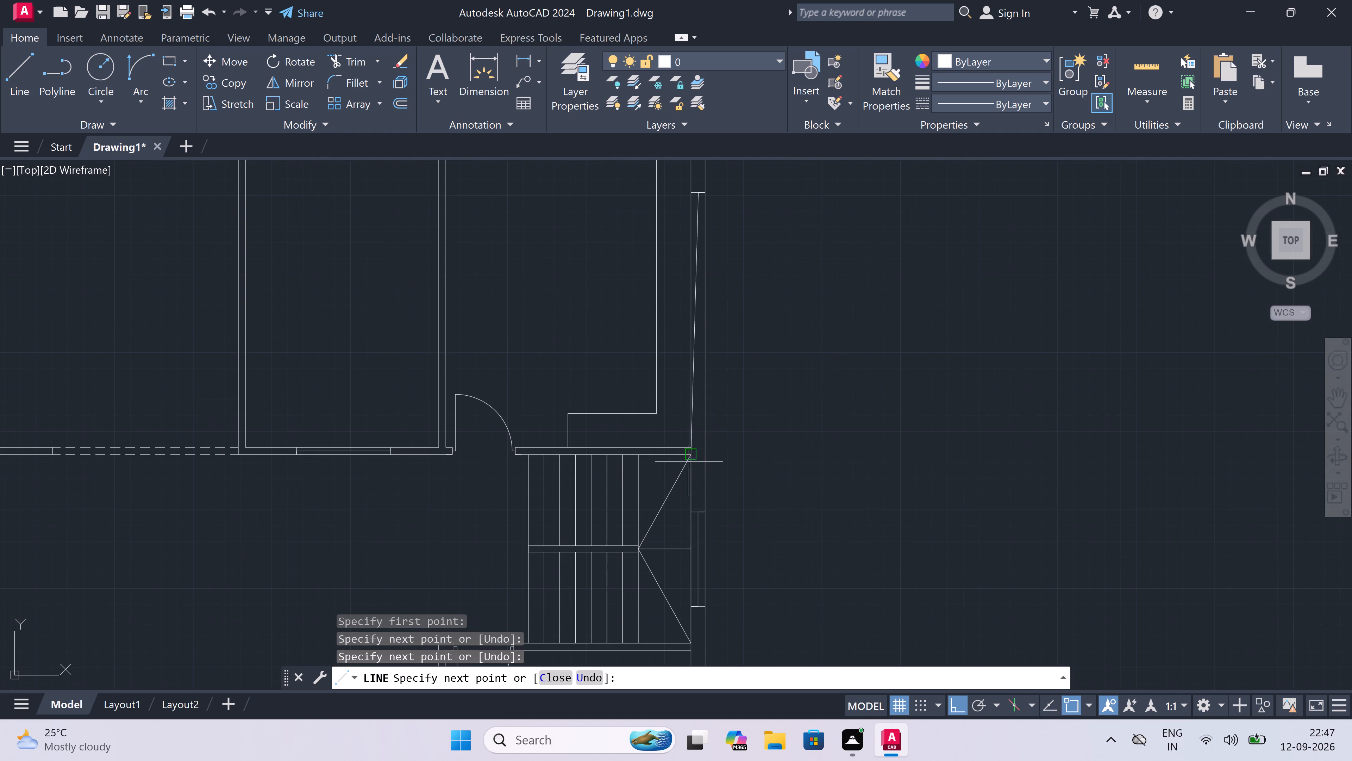
key("5")
key("apostrophe")
key("space")
scroll(682, 286, "up", 2)
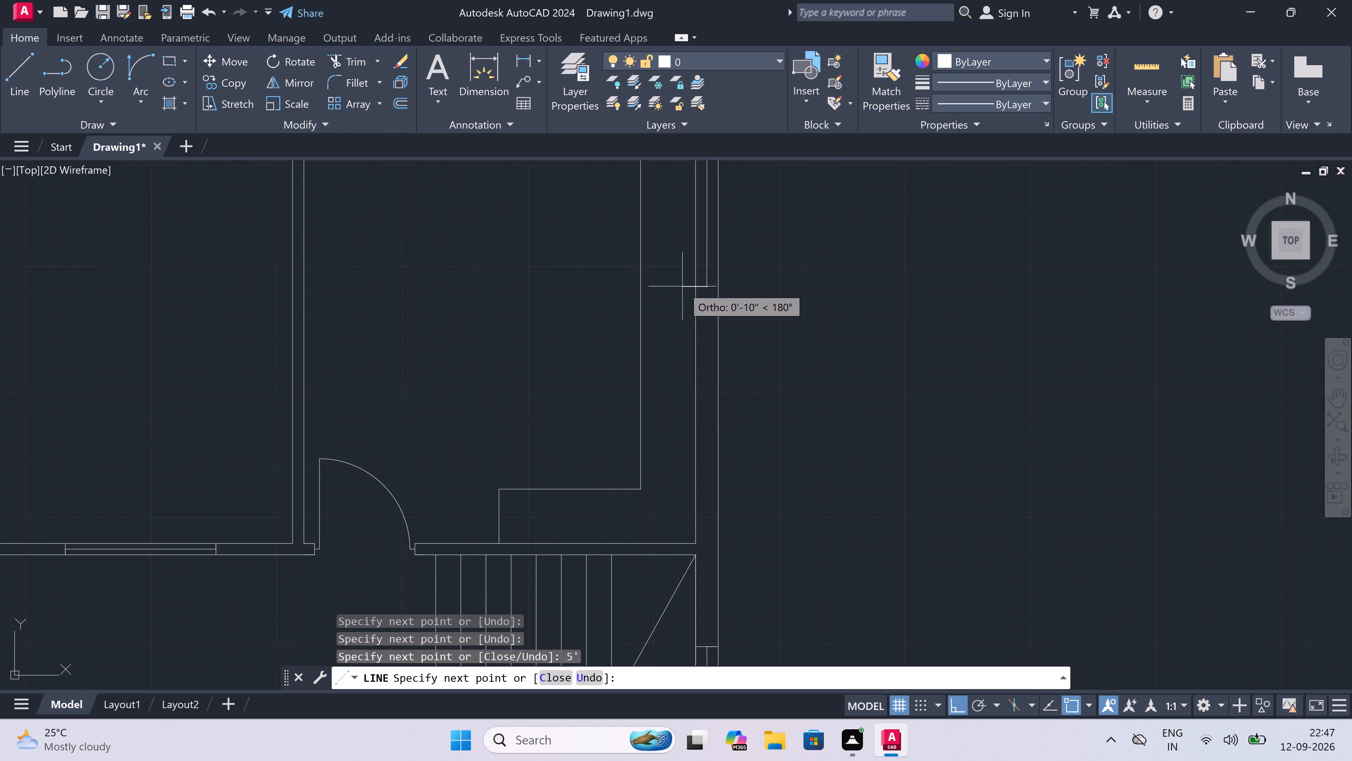
left_click(703, 287)
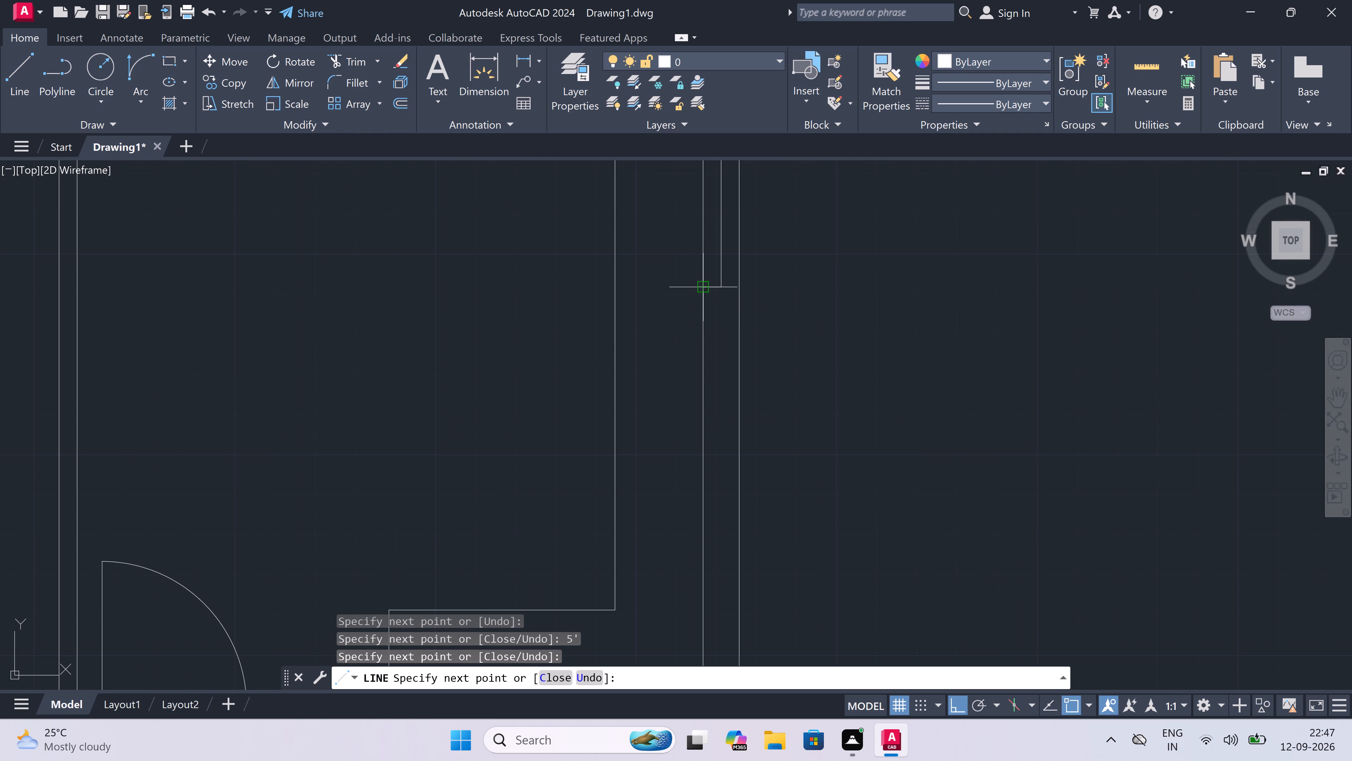
left_click(737, 287)
key("Escape")
scroll(707, 311, "down", 4)
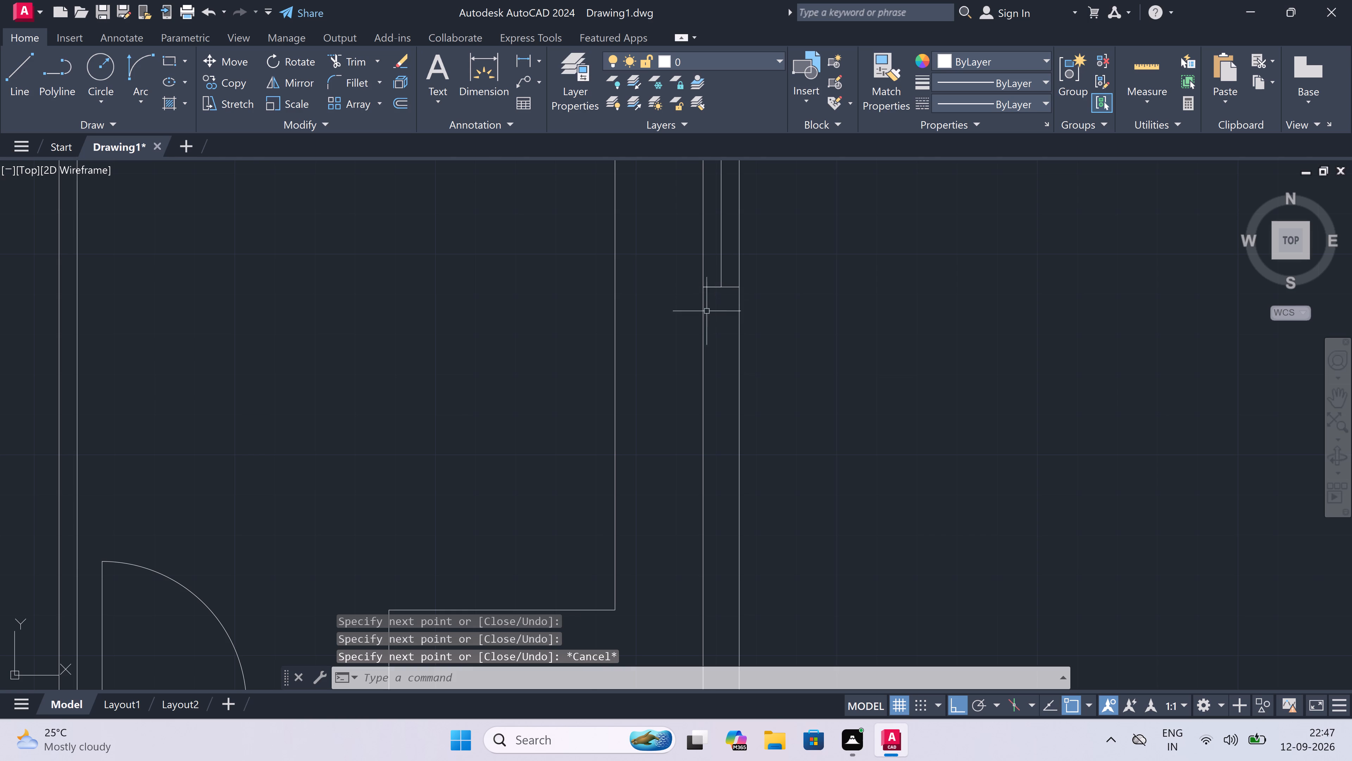
Draw a 5' window in the west outer wall of the room beside the enclosed central room, with a centre line and closed ends.
scroll(697, 318, "down", 2)
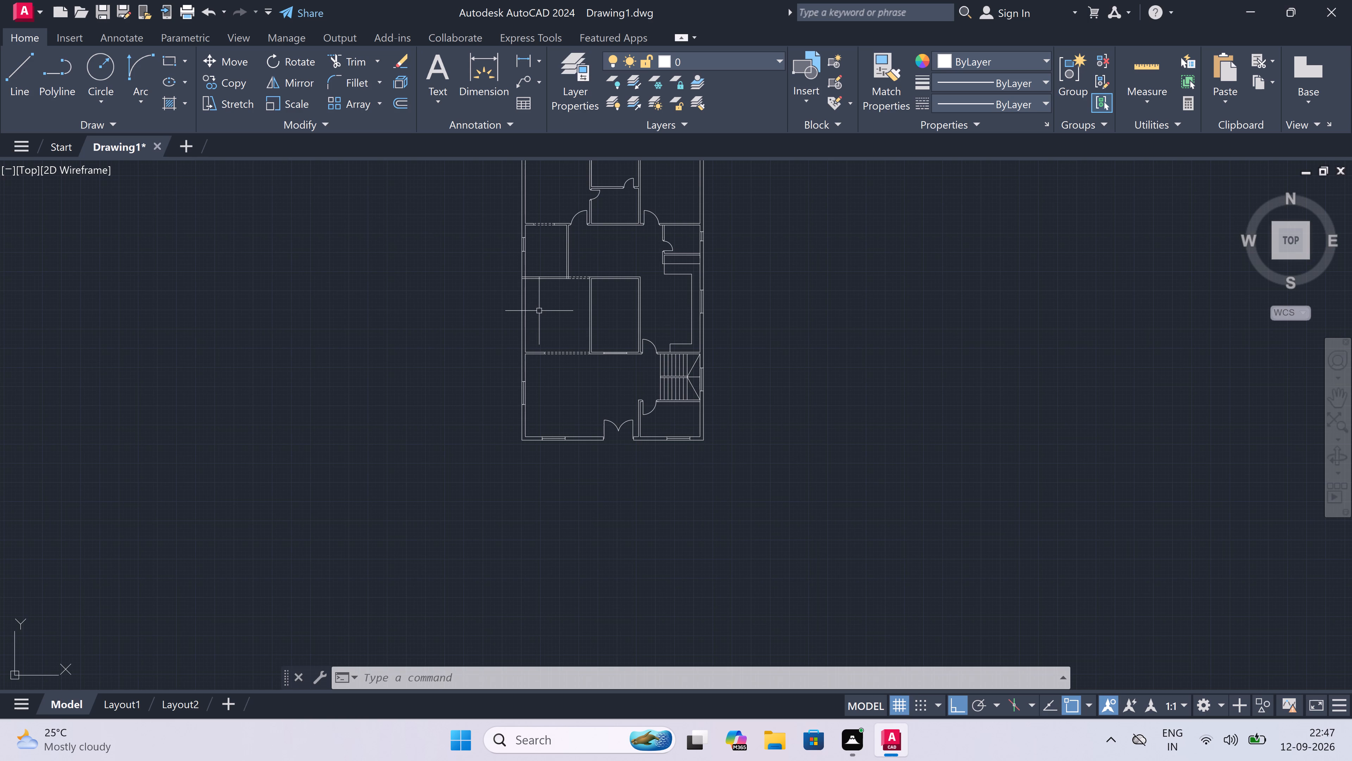
scroll(505, 289, "up", 2)
scroll(569, 317, "up", 1)
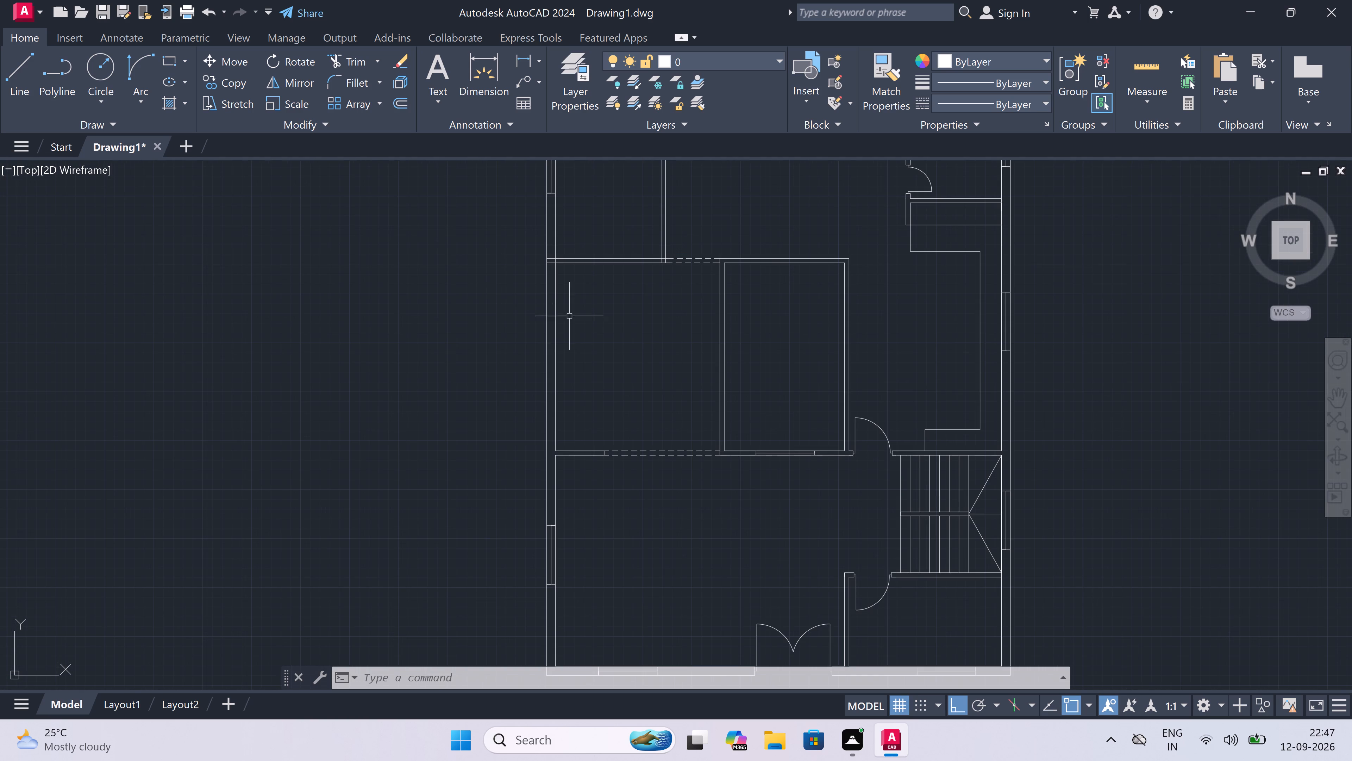
key("l")
key("space")
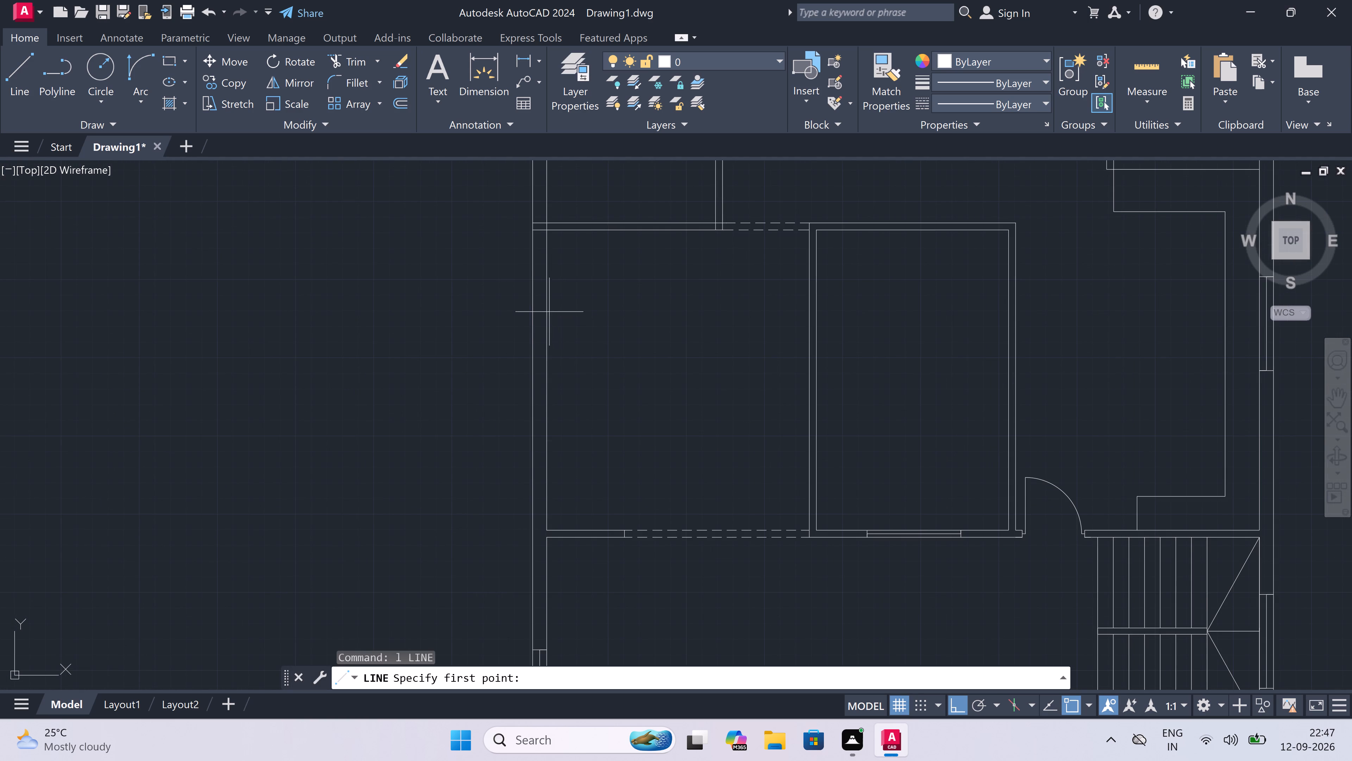
left_click(531, 318)
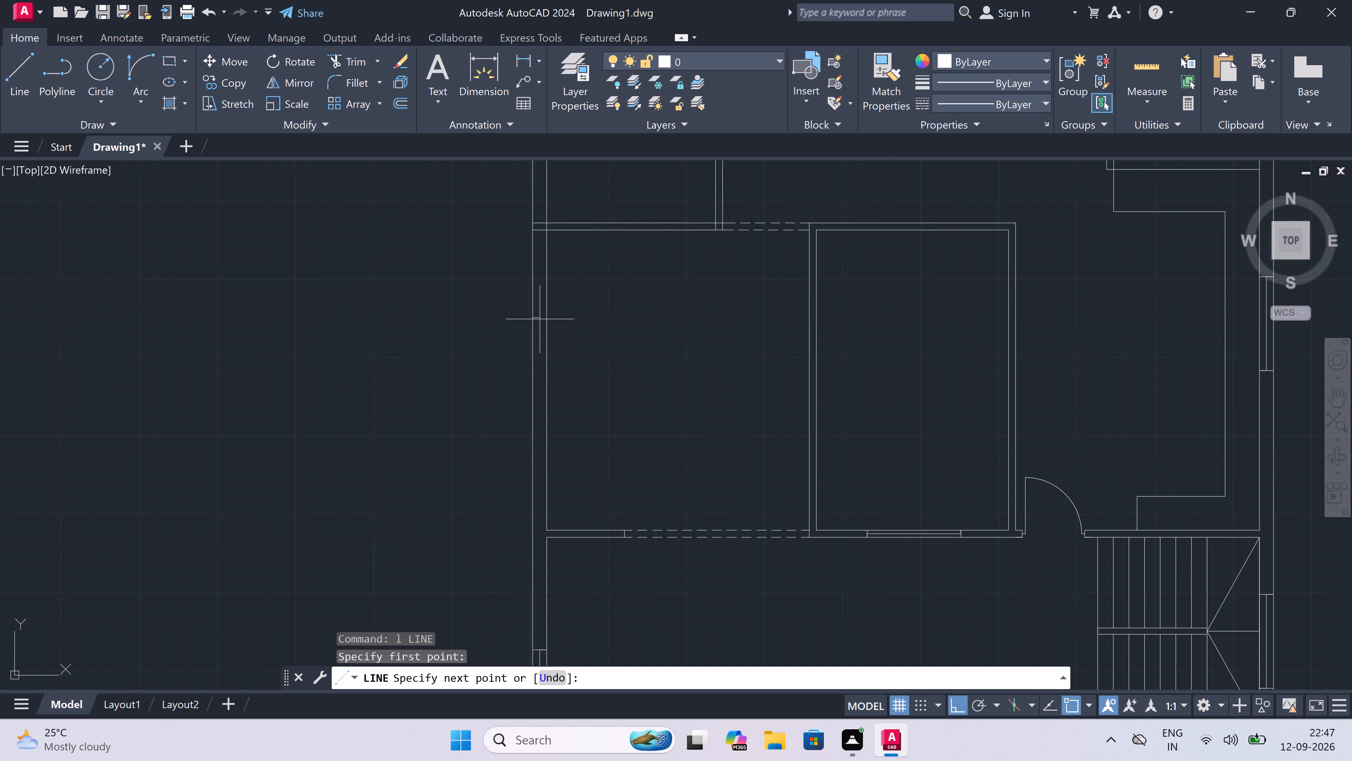
left_click(547, 321)
left_click(536, 320)
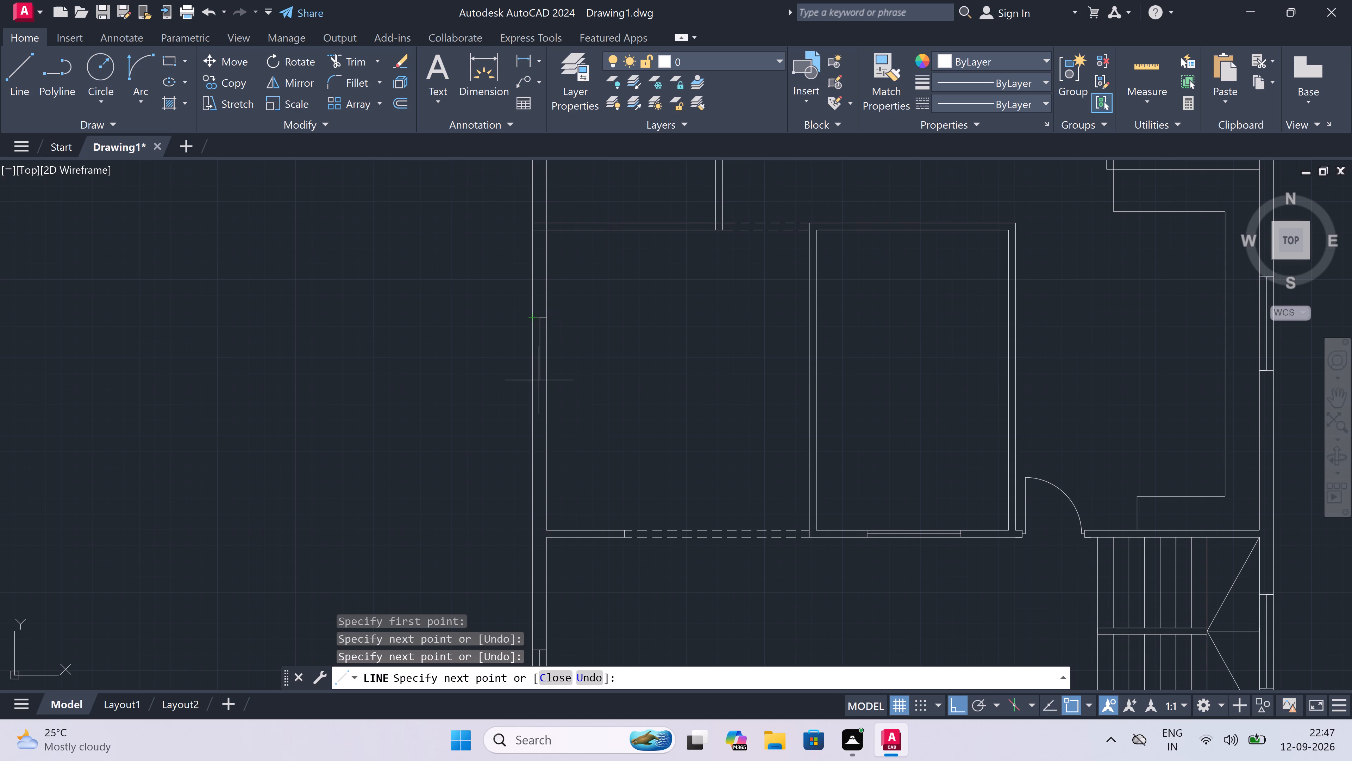
key("5")
type("'")
key("space")
scroll(533, 404, "up", 2)
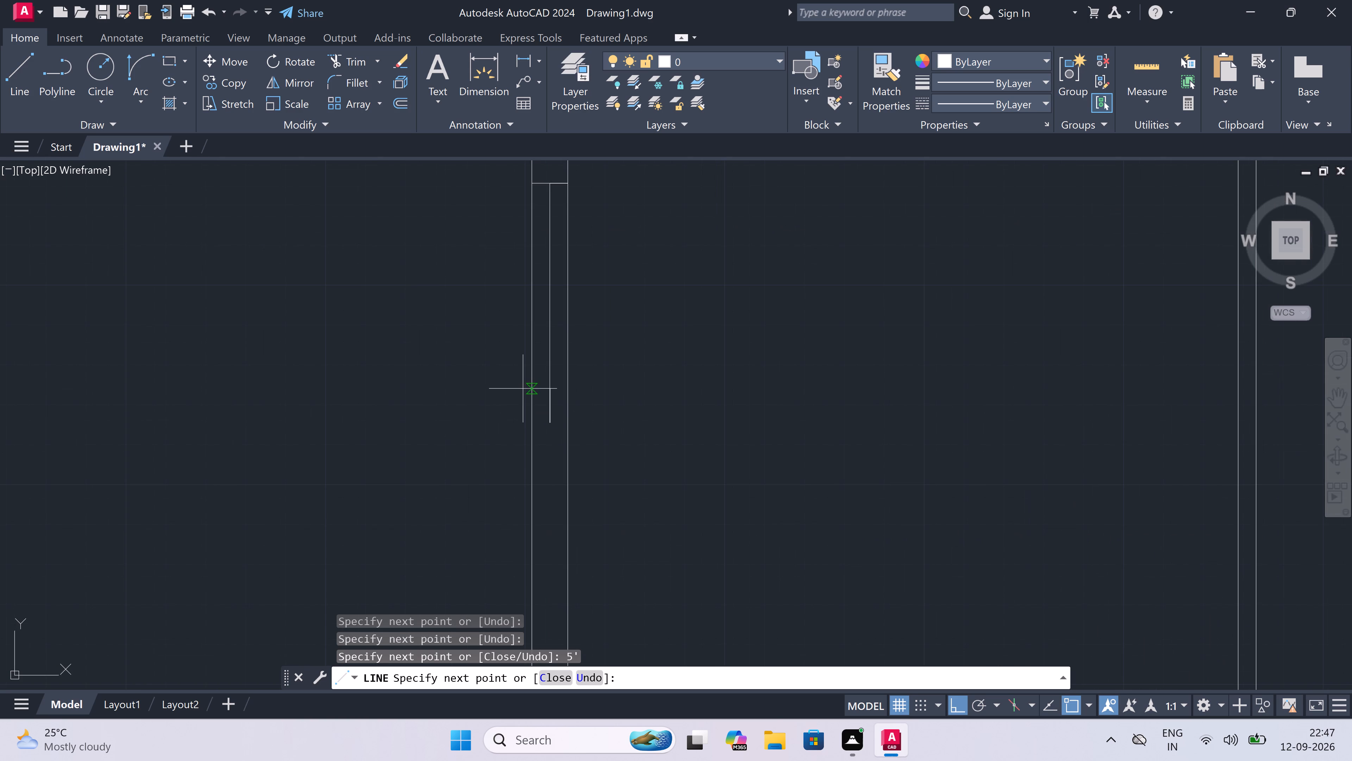
left_click(529, 419)
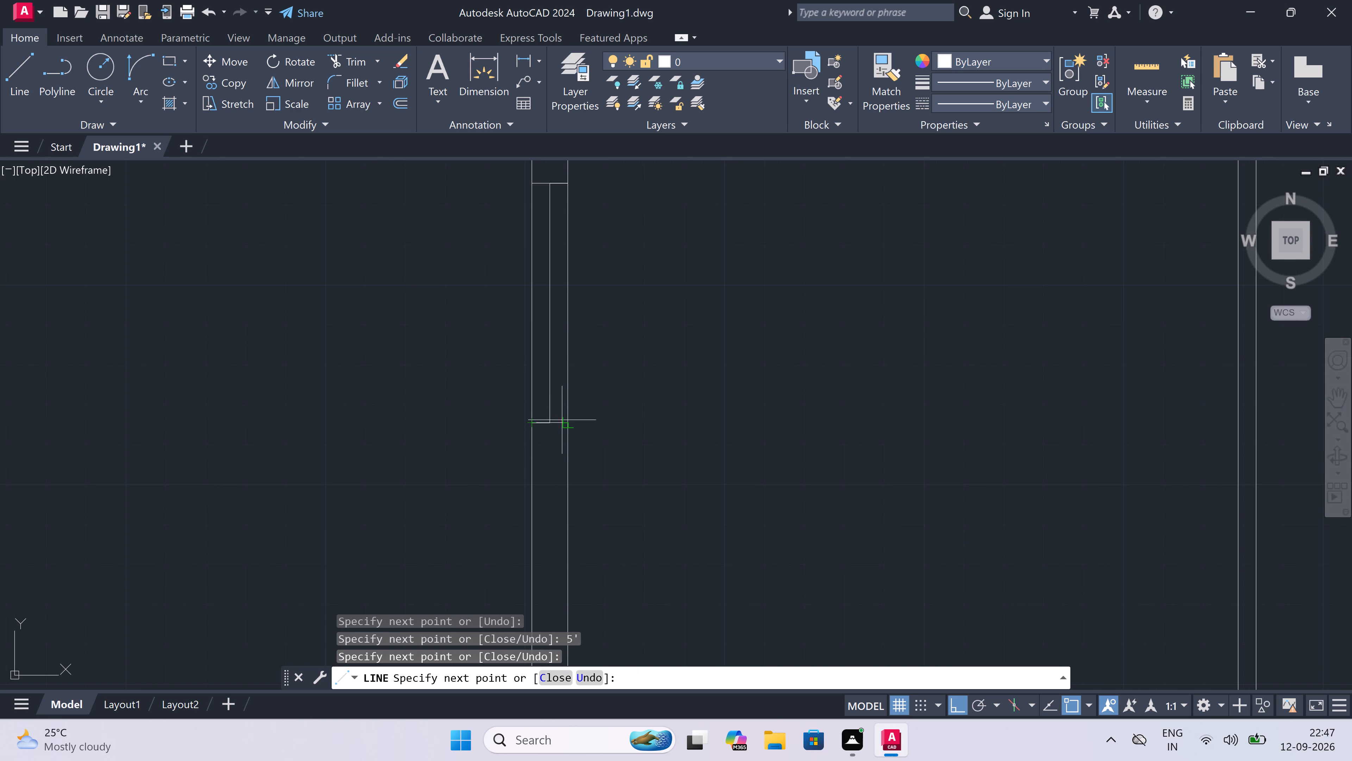
left_click(565, 421)
key("Escape")
Trim the overlapping lines where that room's north wall meets the west outer wall and the vertical partition beside the dashed opening.
scroll(545, 401, "down", 3)
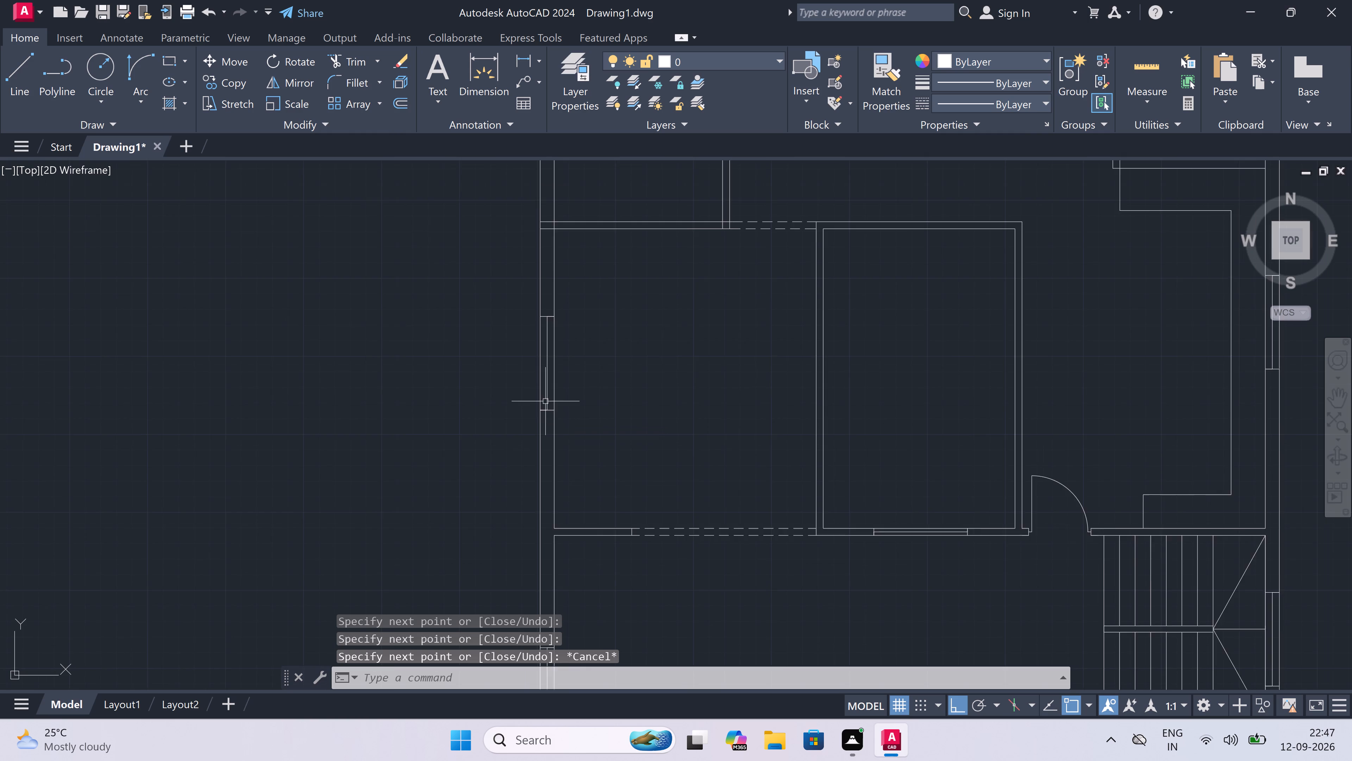
scroll(611, 400, "down", 2)
scroll(618, 413, "up", 2)
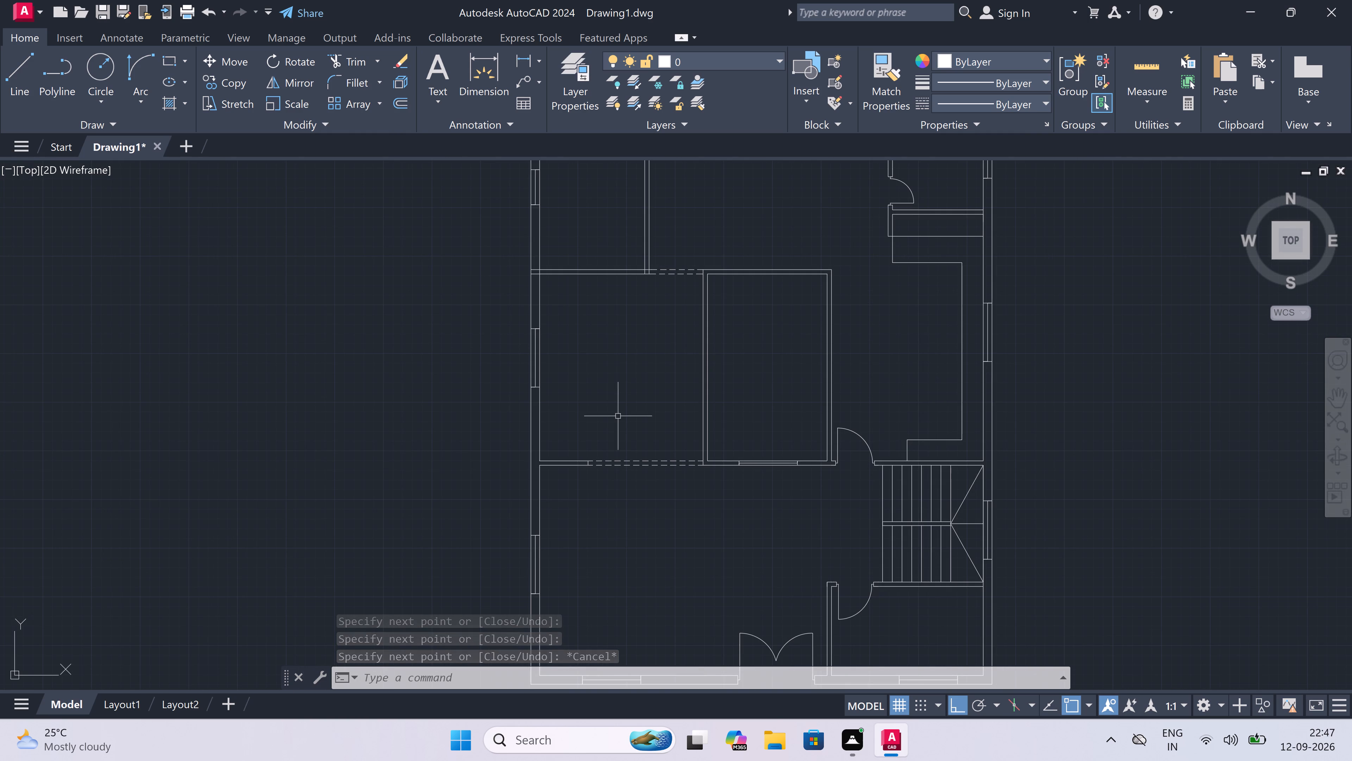
type("tr")
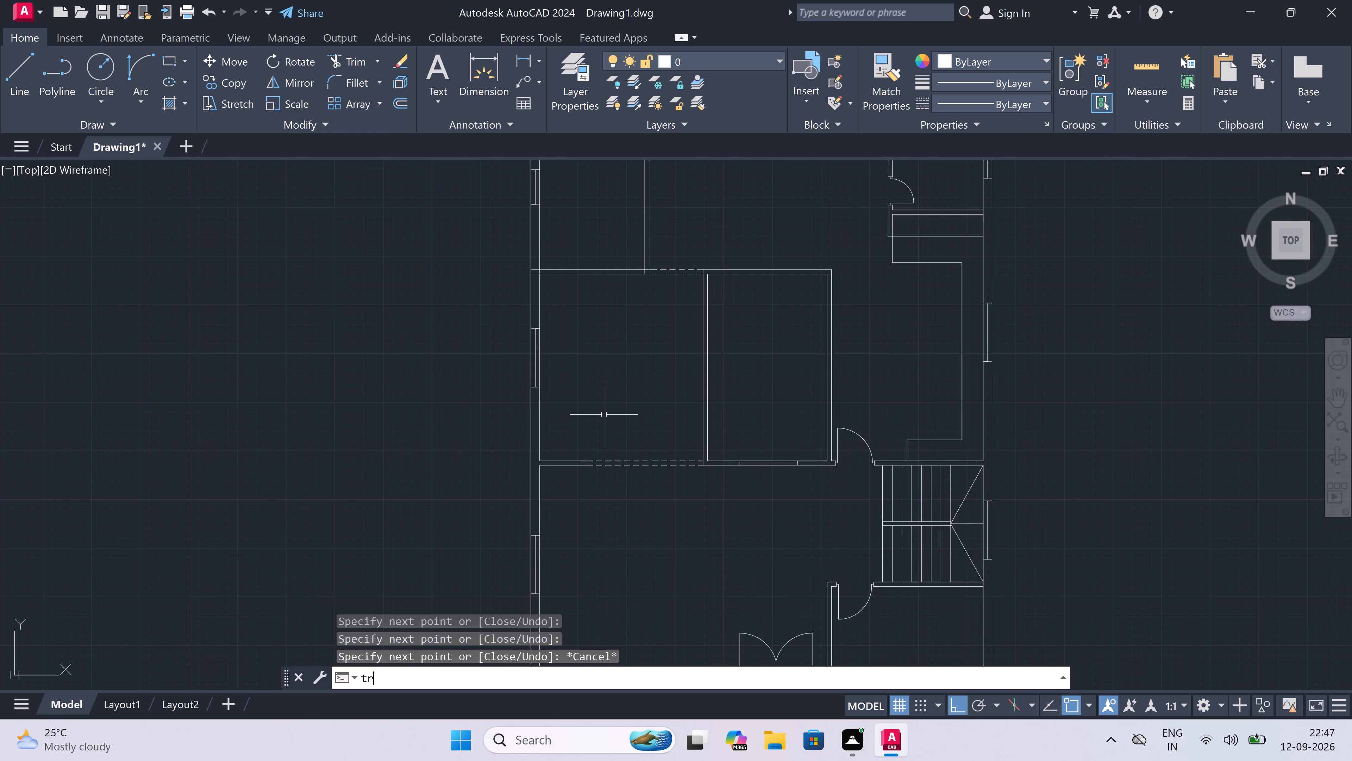
key("space")
scroll(540, 260, "up", 3)
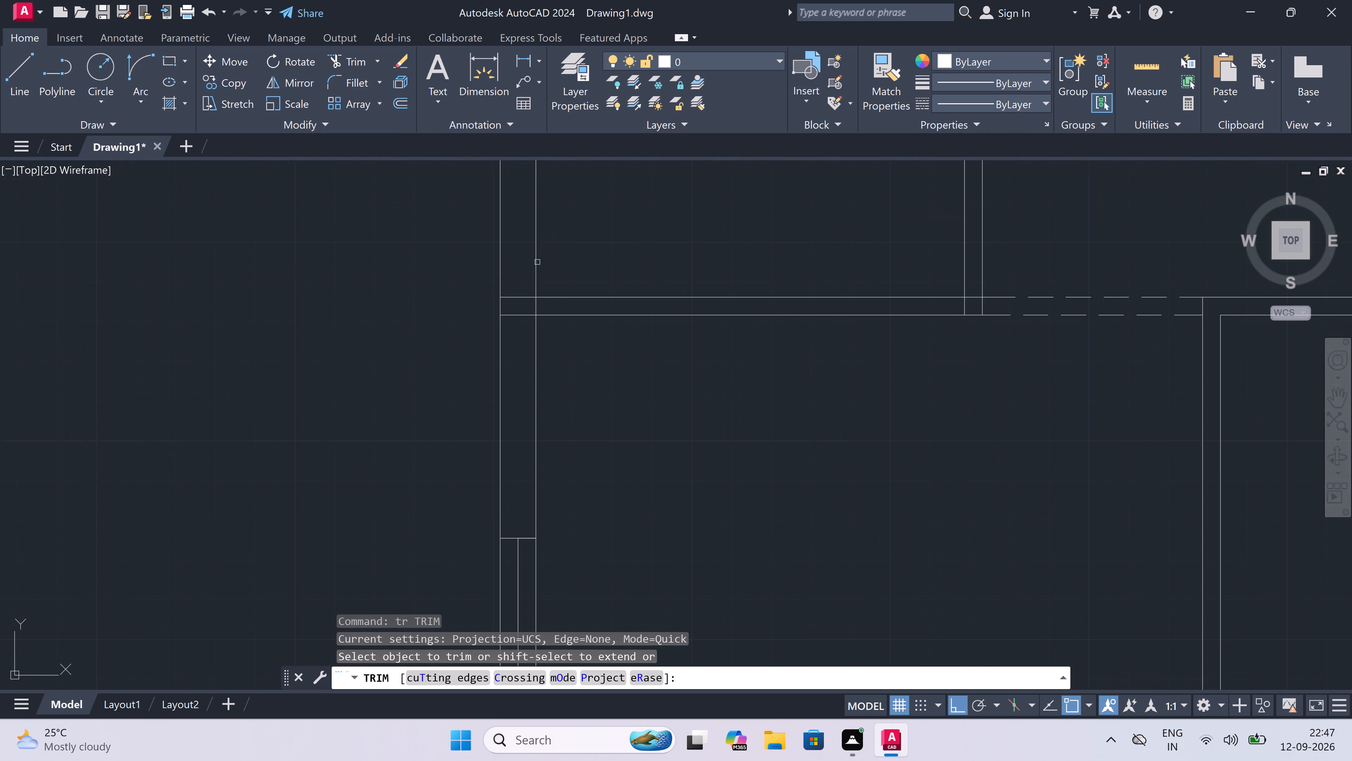
left_click_drag(515, 280, 515, 311)
left_click(512, 346)
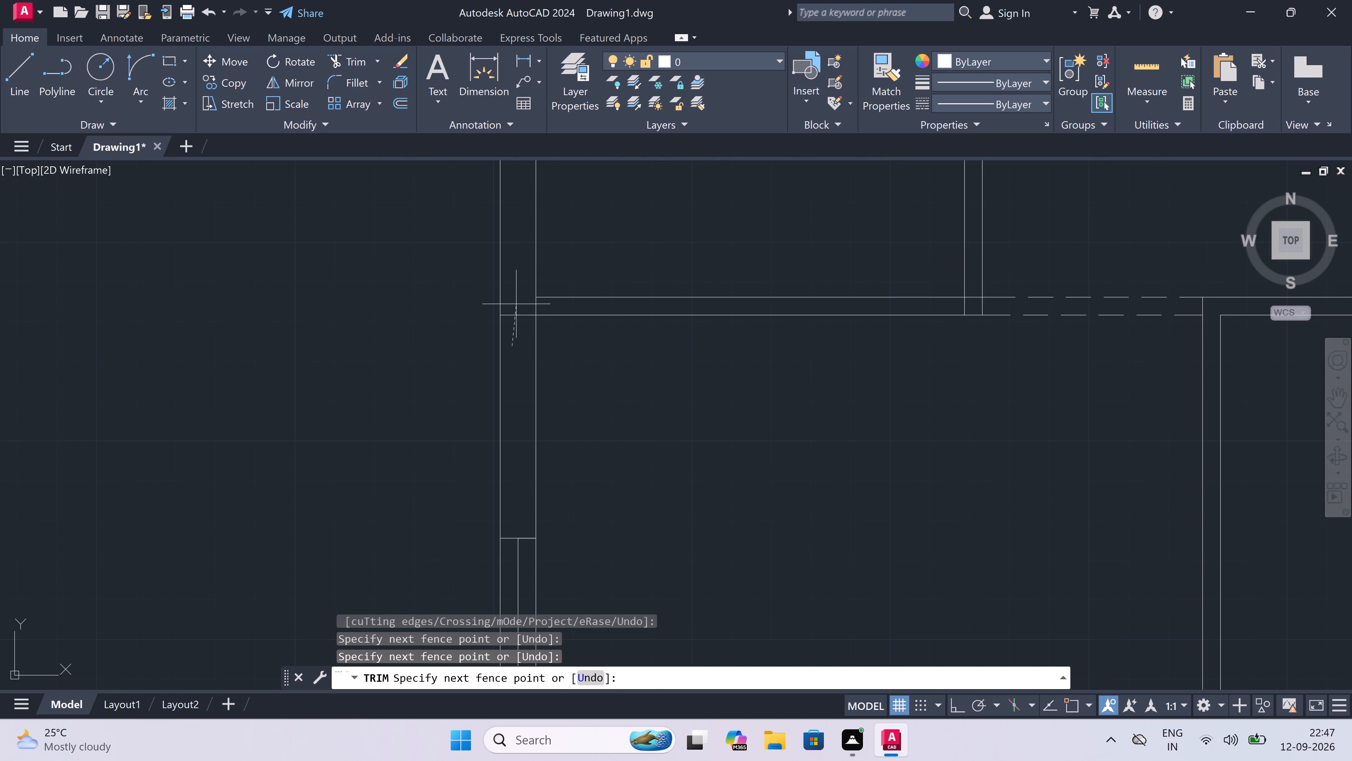
left_click(517, 294)
left_click(534, 308)
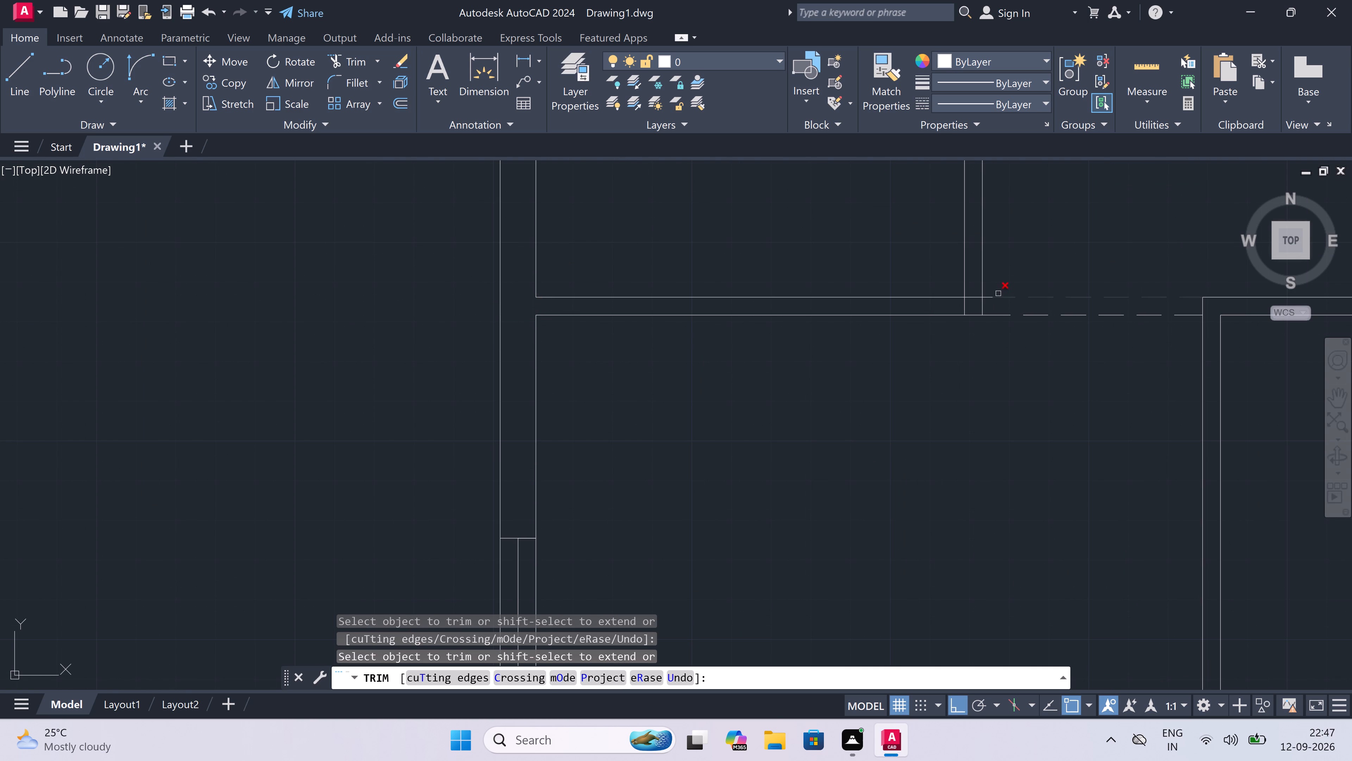
scroll(989, 297, "up", 2)
left_click_drag(958, 289, 953, 298)
left_click(912, 316)
Trim the east outer wall's inner line where the cross wall between the small room with the door and the counter joins it.
scroll(912, 316, "down", 1)
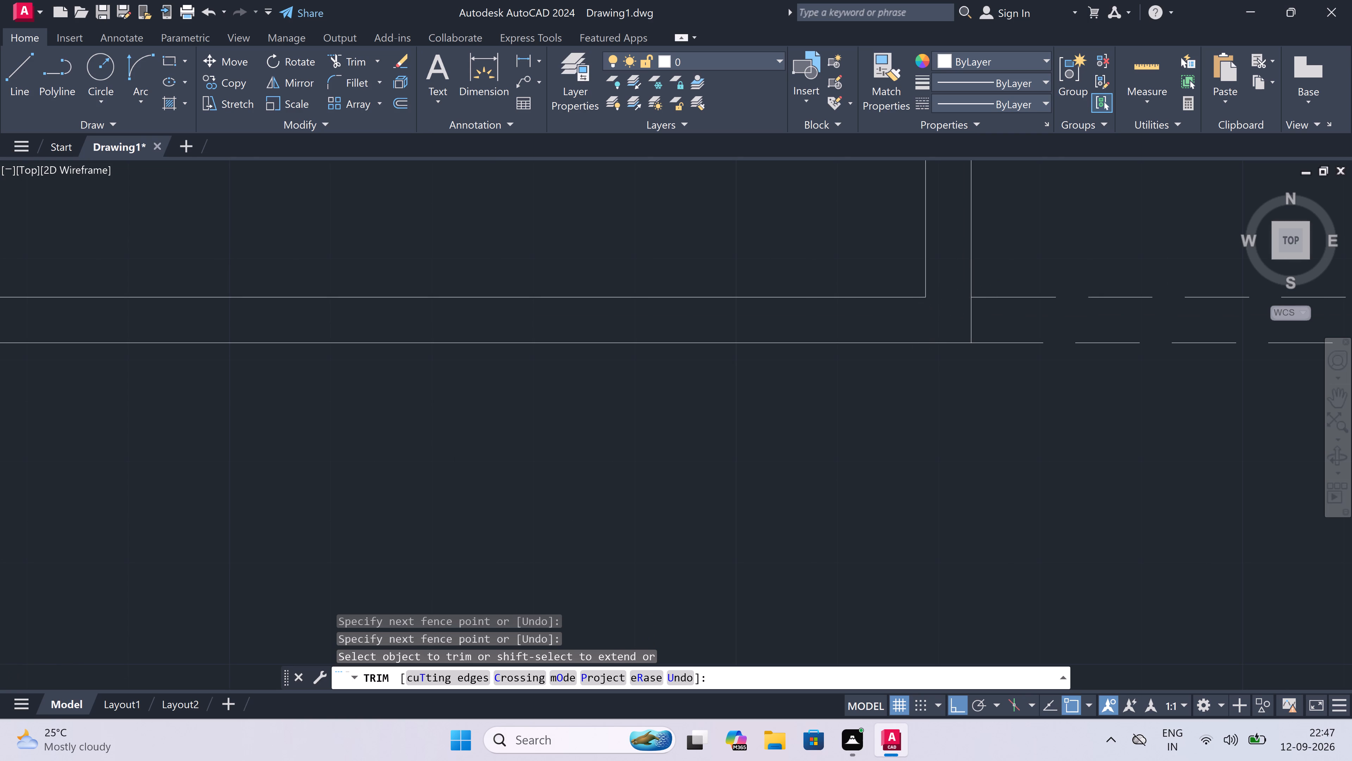
scroll(912, 318, "down", 2)
scroll(893, 341, "down", 3)
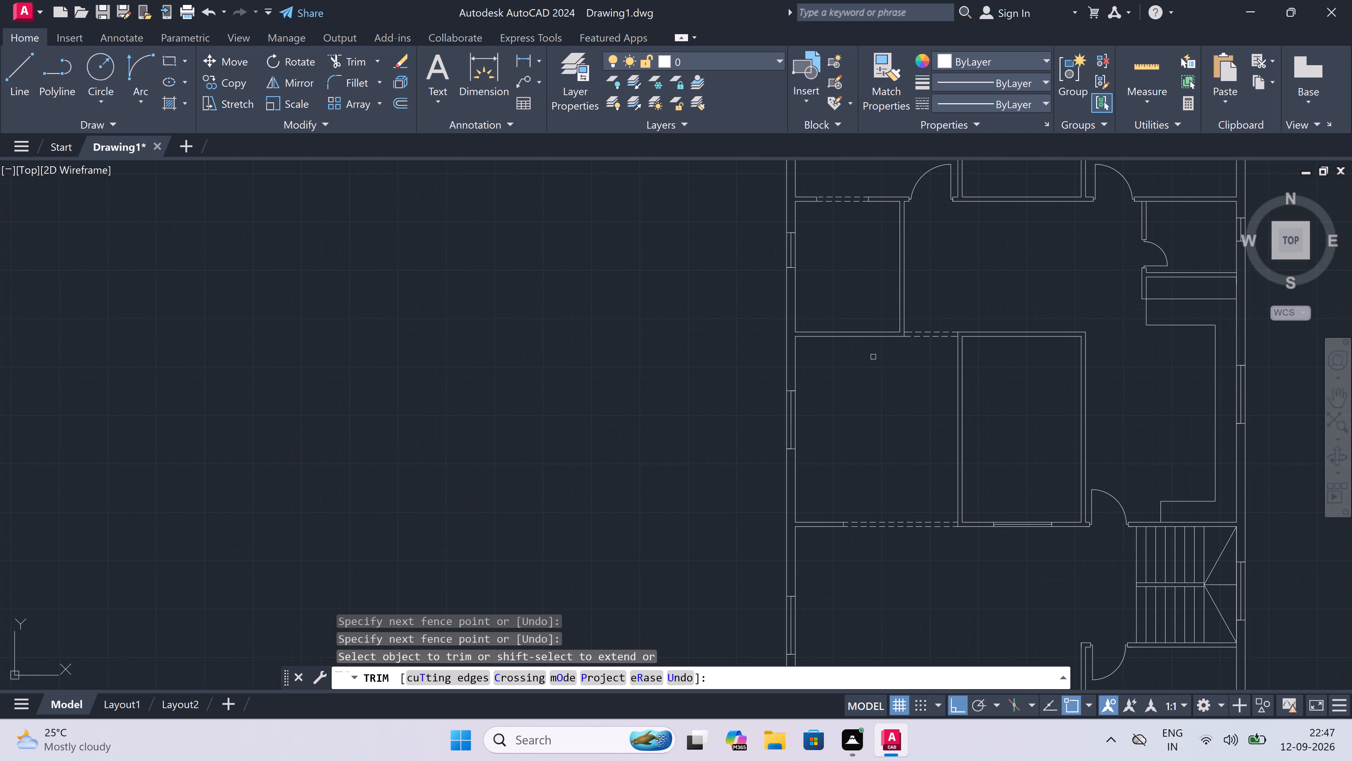
scroll(851, 317, "down", 1)
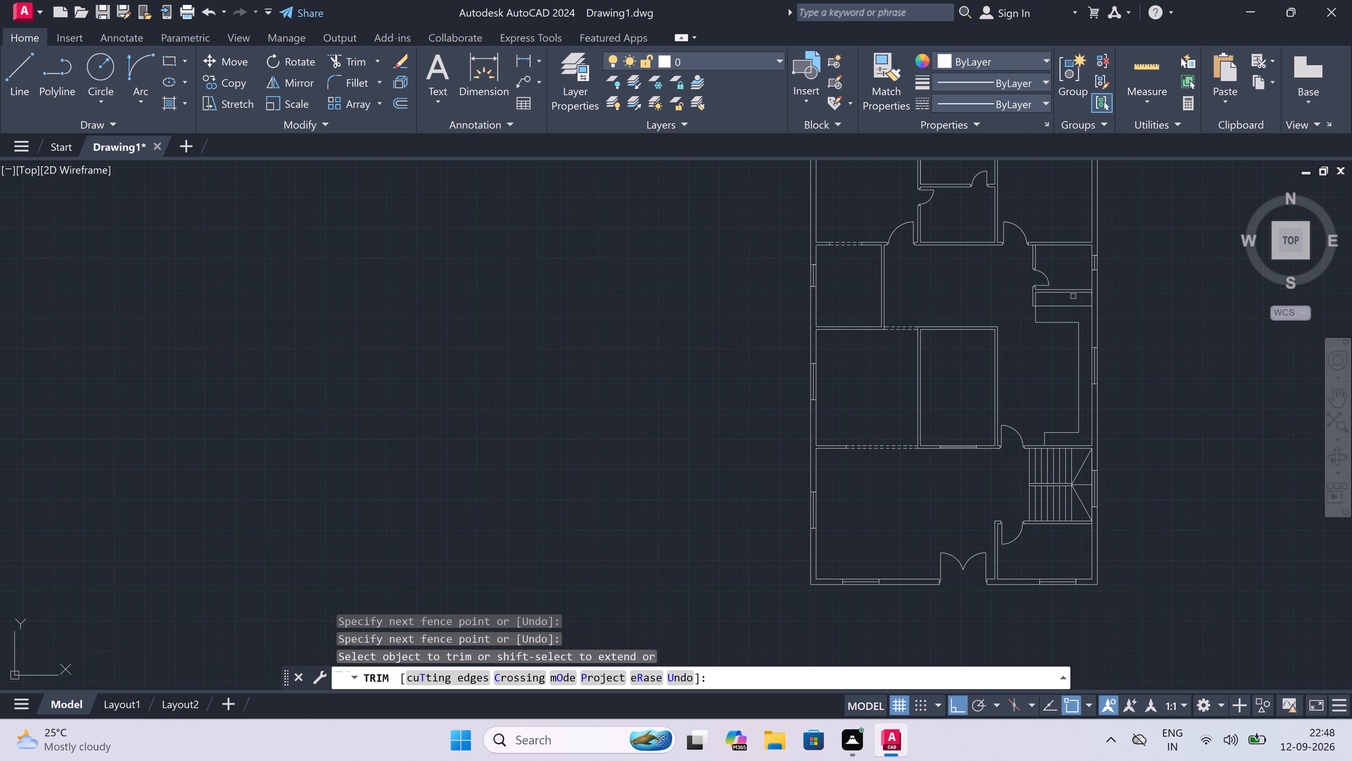
scroll(1099, 283, "up", 2)
scroll(1080, 306, "up", 3)
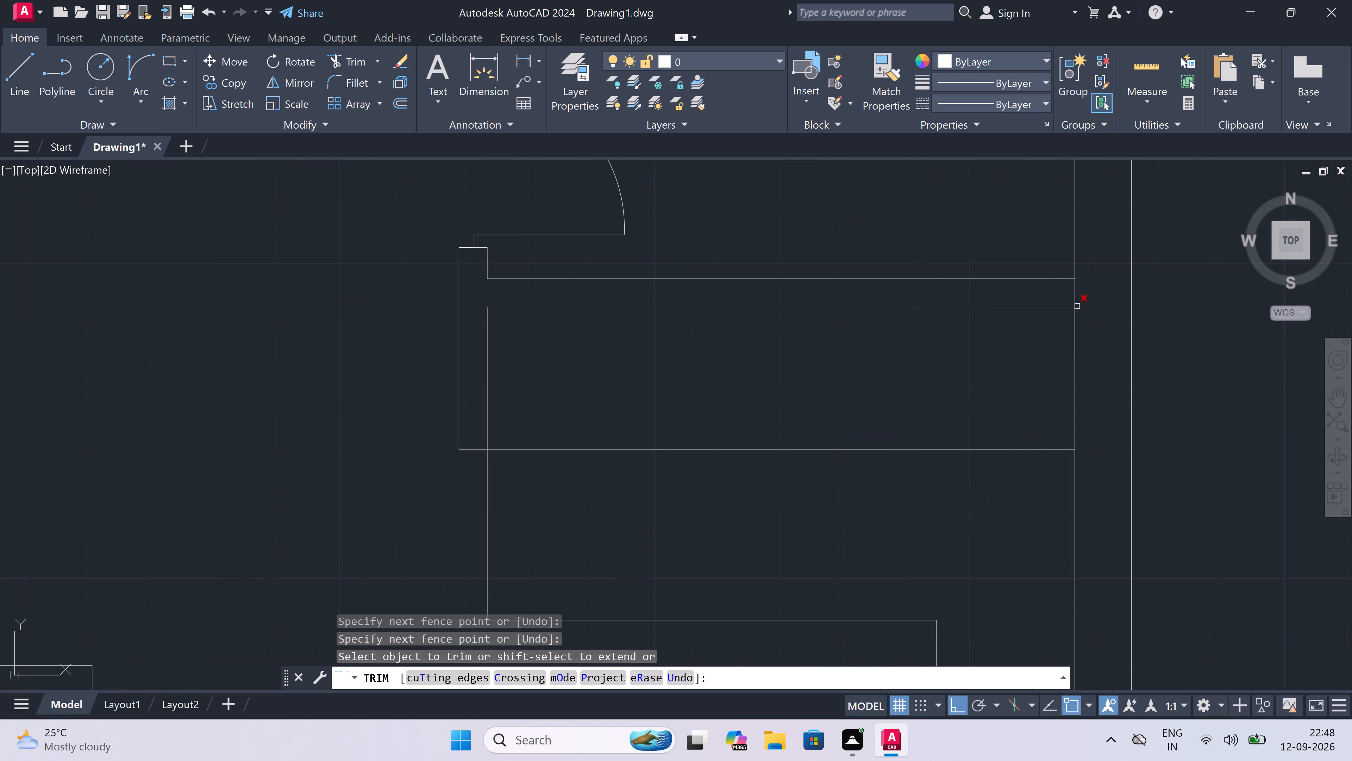
scroll(1077, 306, "down", 1)
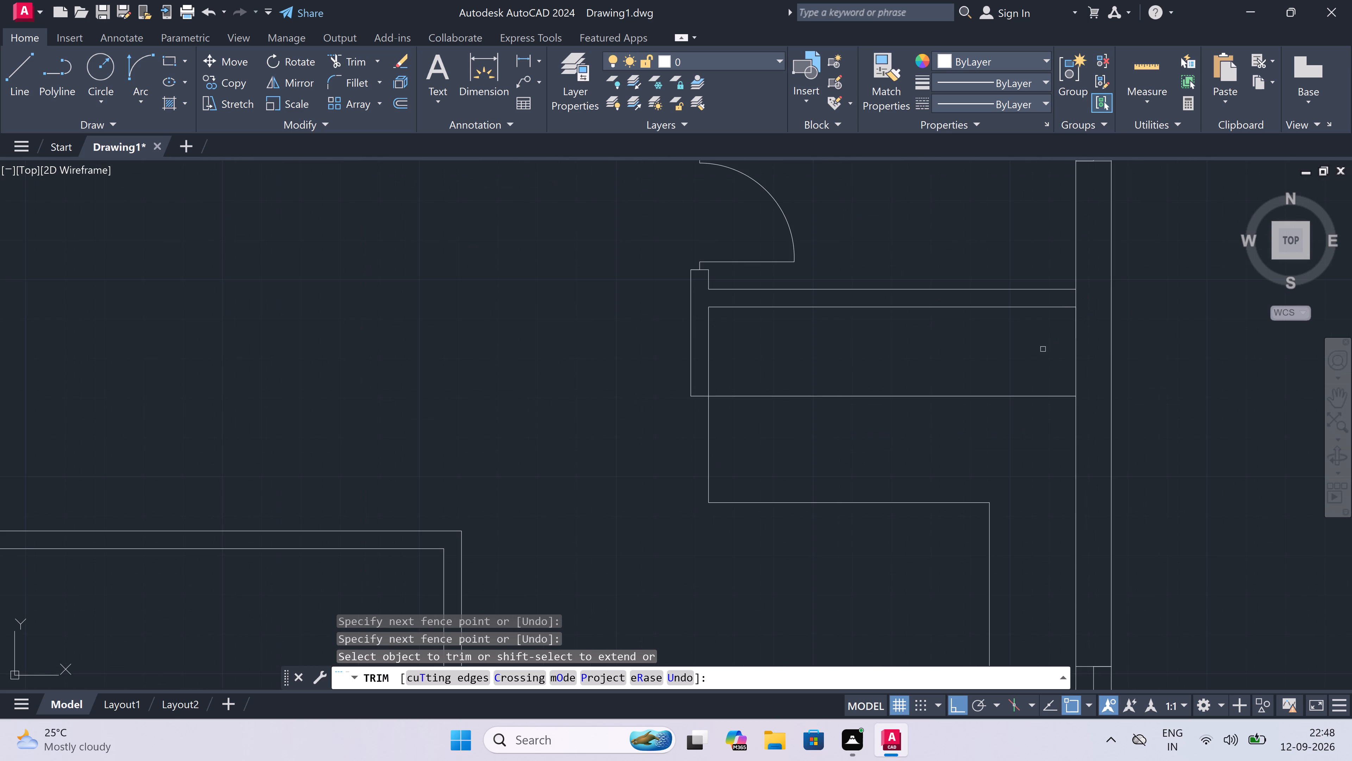
scroll(1069, 297, "up", 4)
left_click_drag(1071, 298, 1119, 287)
left_click(1131, 284)
left_click(1059, 311)
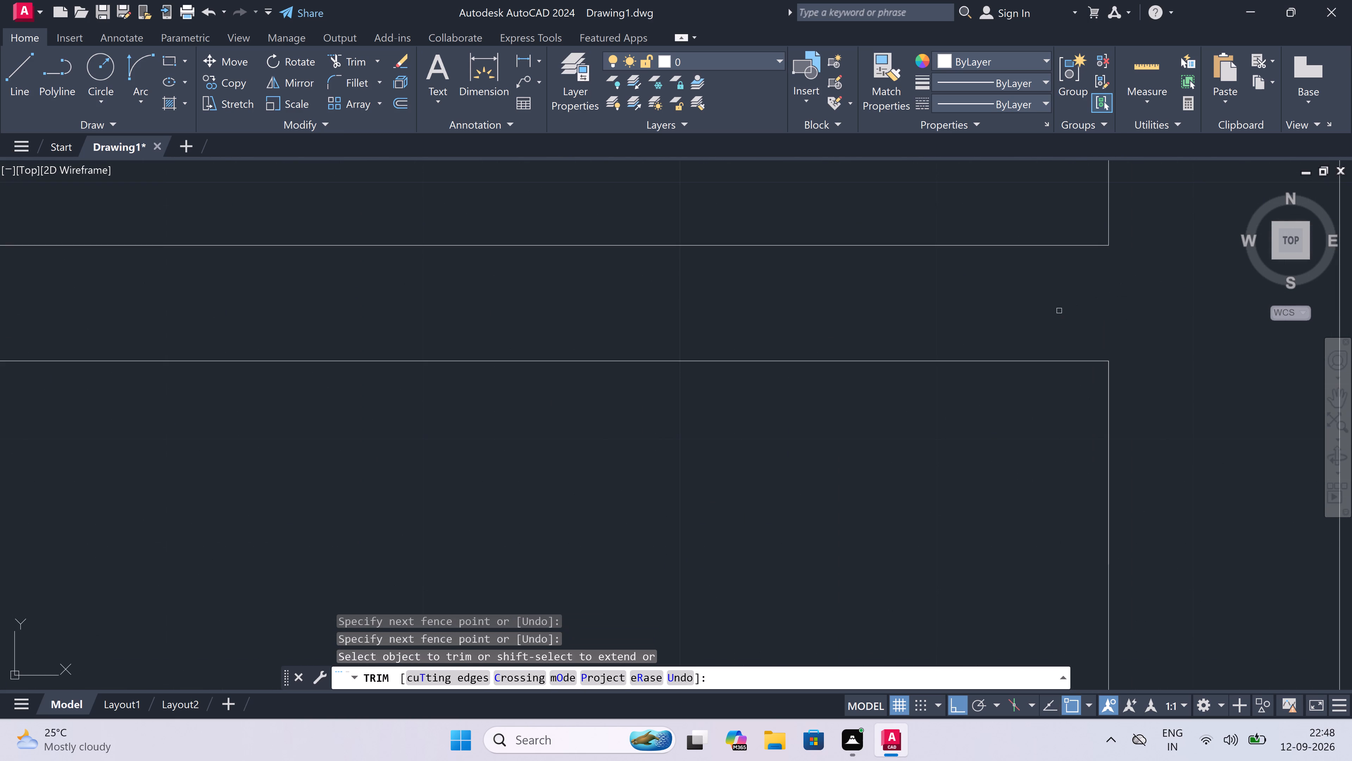
scroll(1059, 311, "down", 6)
scroll(987, 354, "down", 2)
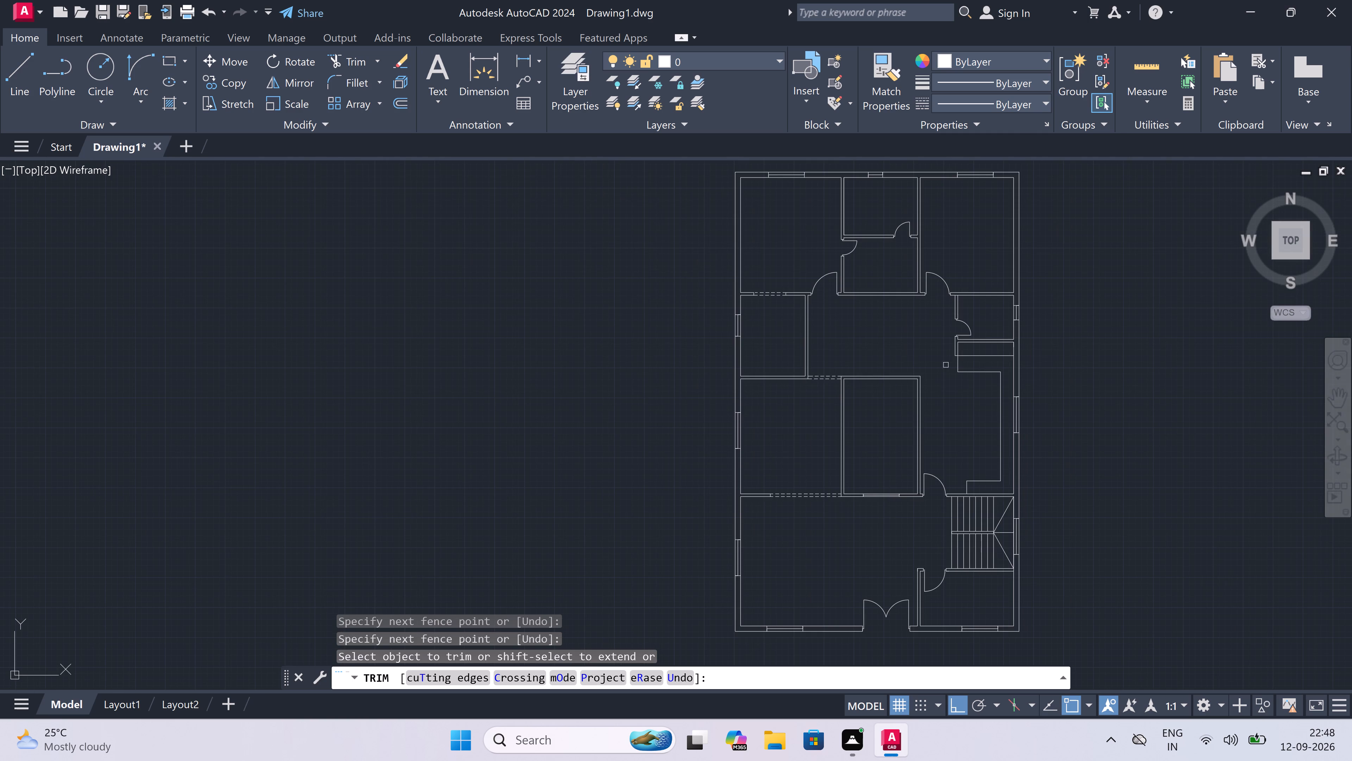
key("Escape")
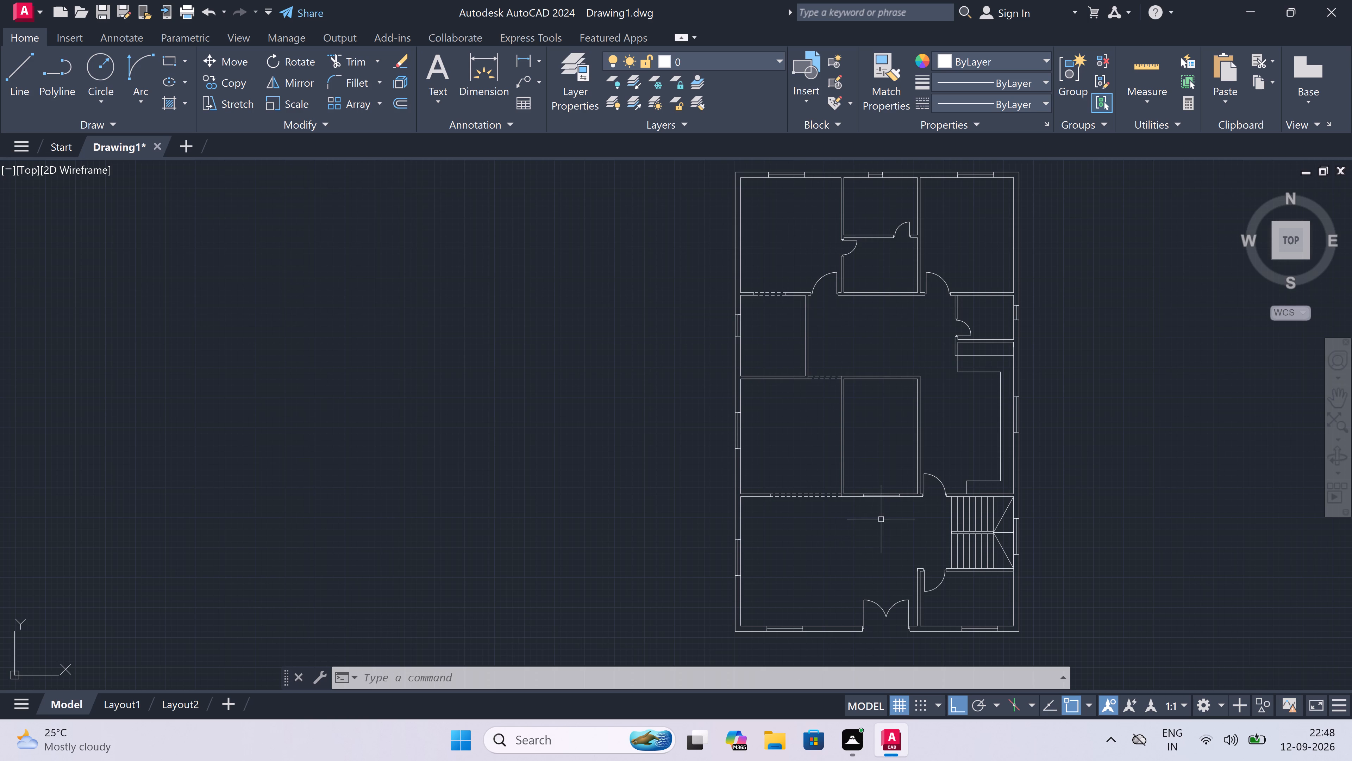
Copy the window in the enclosed central room's south wall straight up into its north wall.
scroll(889, 498, "up", 4)
scroll(904, 487, "down", 2)
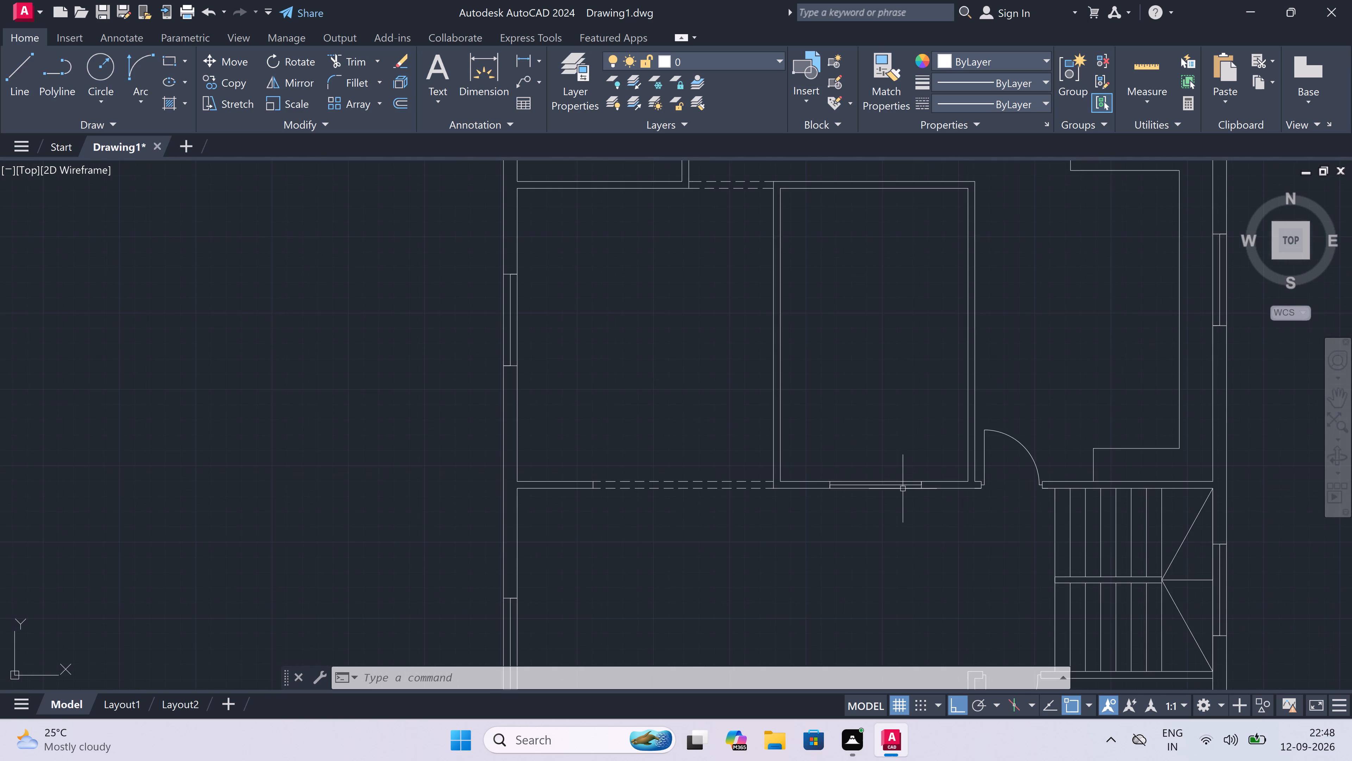
scroll(904, 488, "up", 1)
scroll(904, 488, "down", 1)
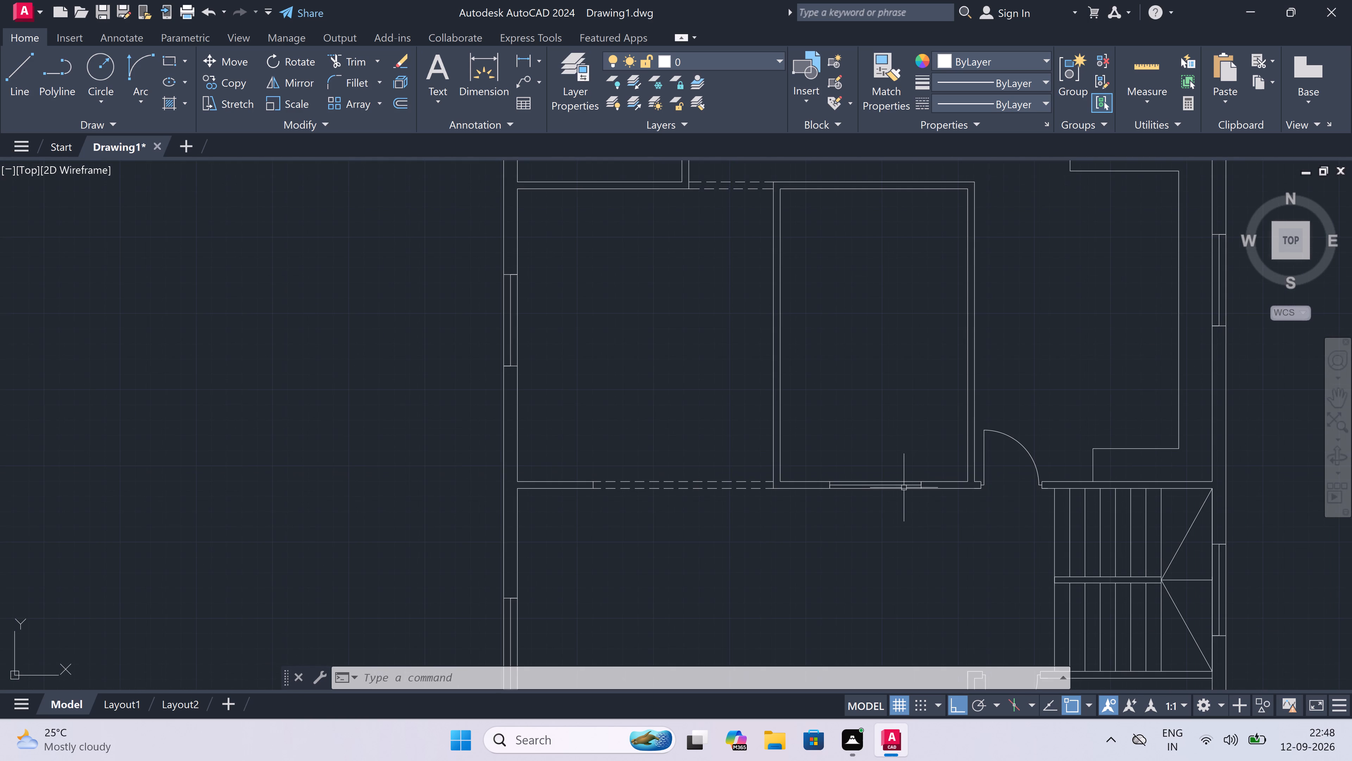
scroll(923, 478, "up", 1)
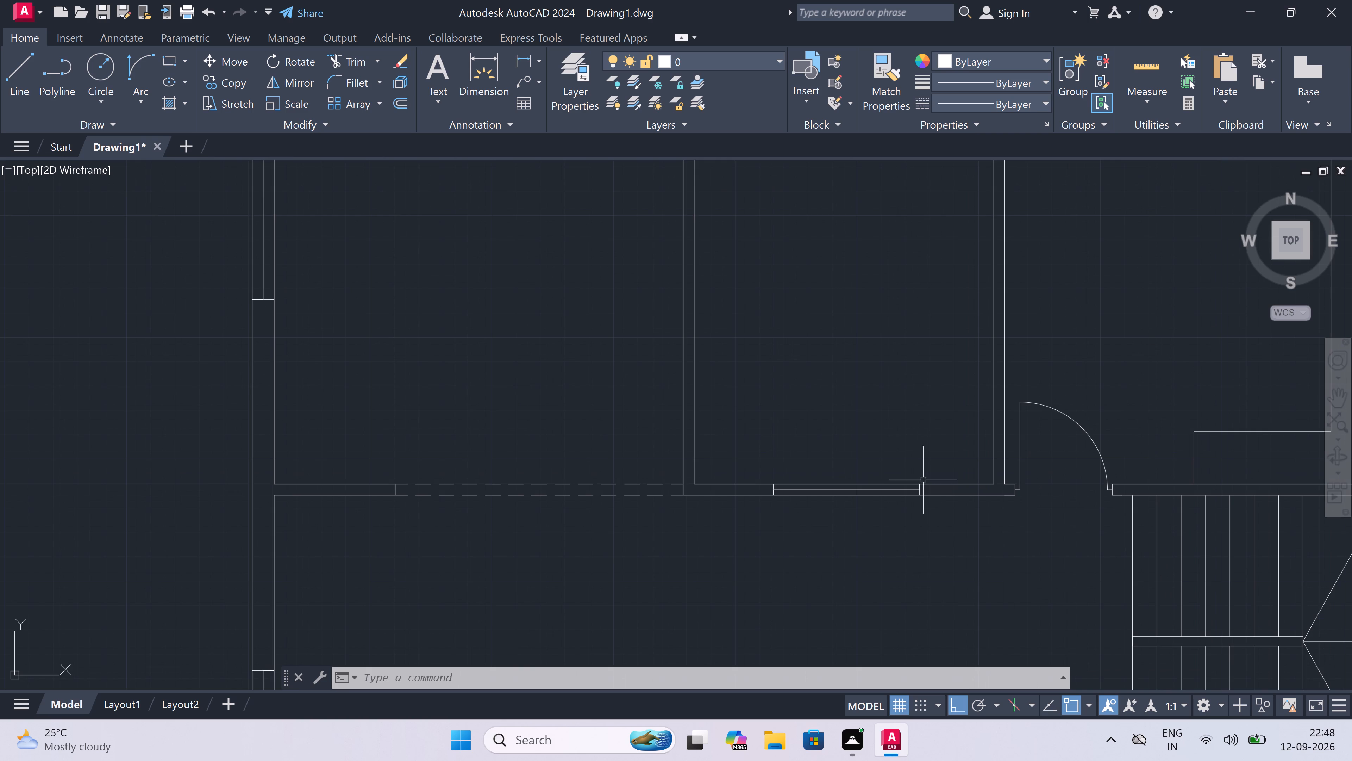
scroll(918, 488, "up", 4)
left_click_drag(938, 482, 934, 484)
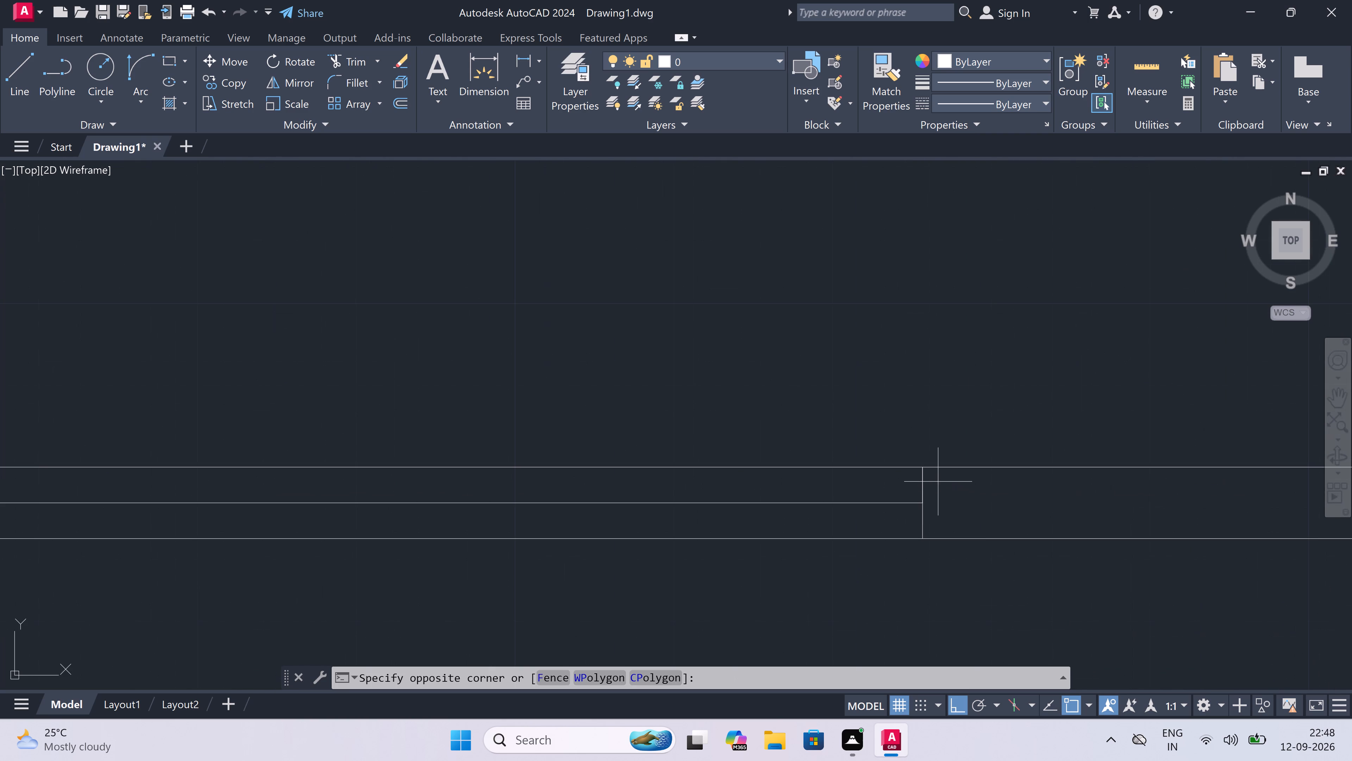
scroll(785, 502, "down", 2)
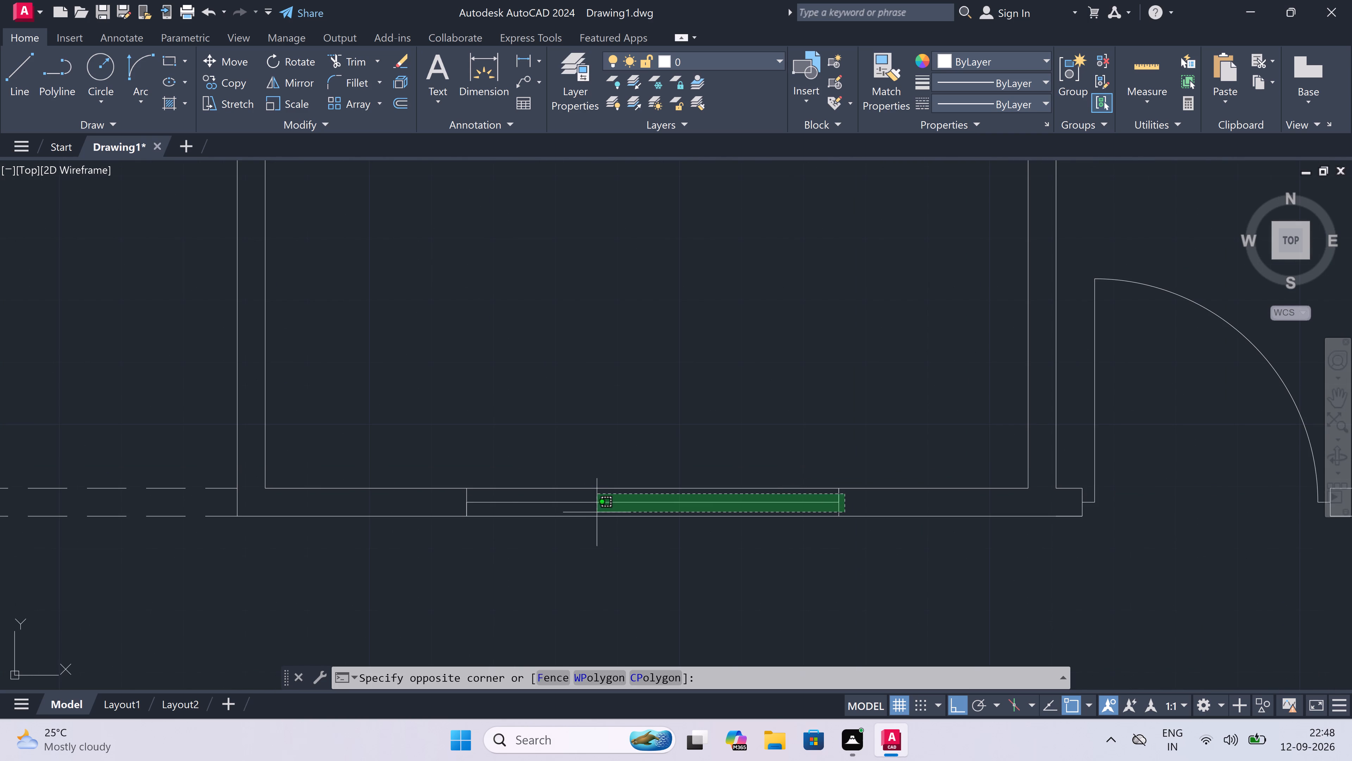
scroll(445, 506, "up", 1)
left_click(445, 507)
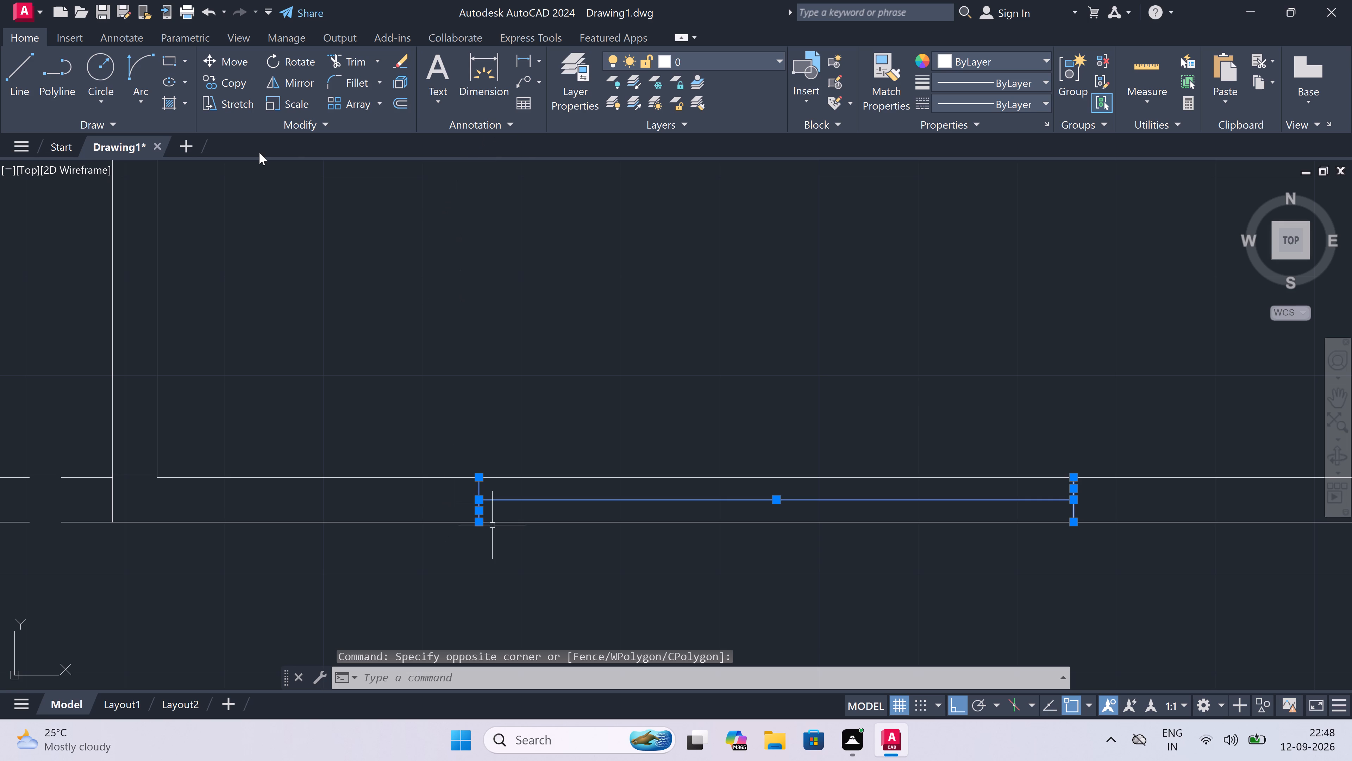
left_click(232, 78)
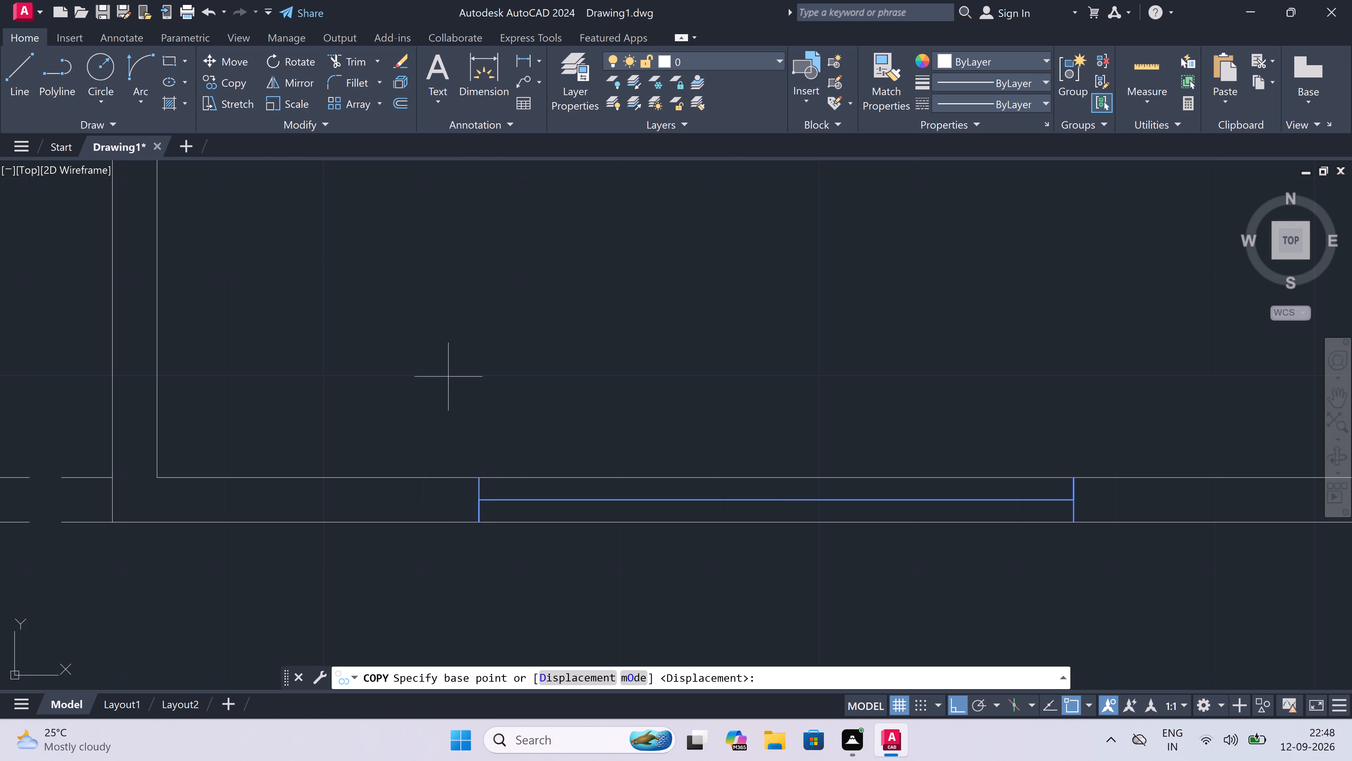
left_click(477, 476)
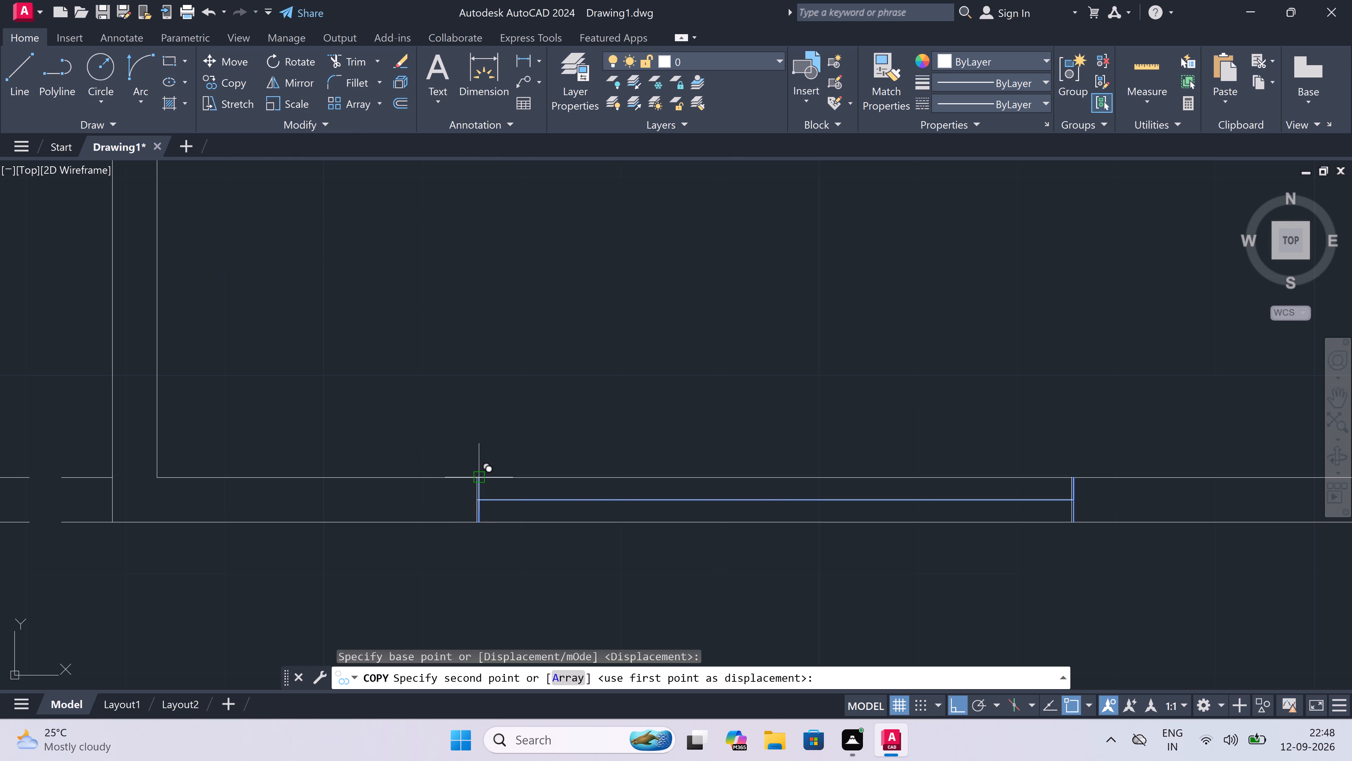
scroll(502, 417, "down", 3)
key("F8")
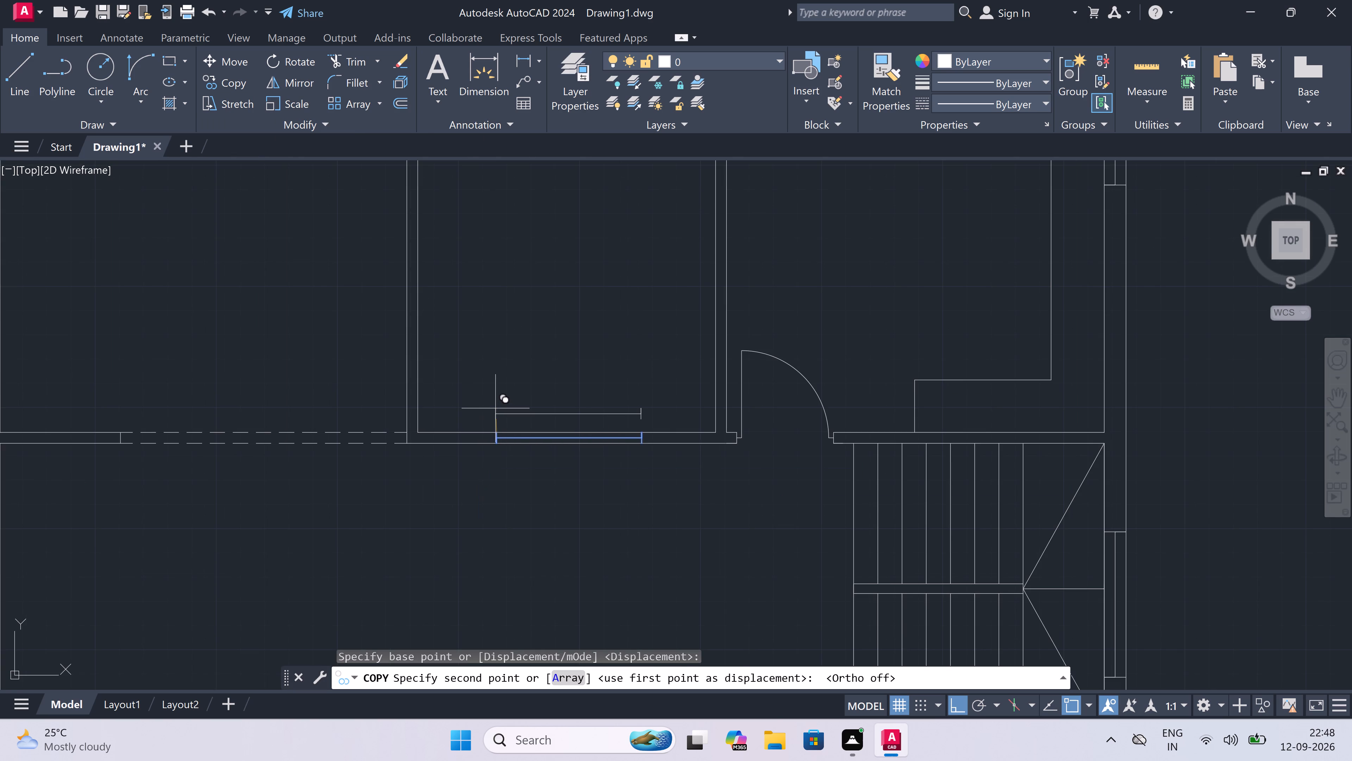
key("F8")
scroll(495, 408, "down", 3)
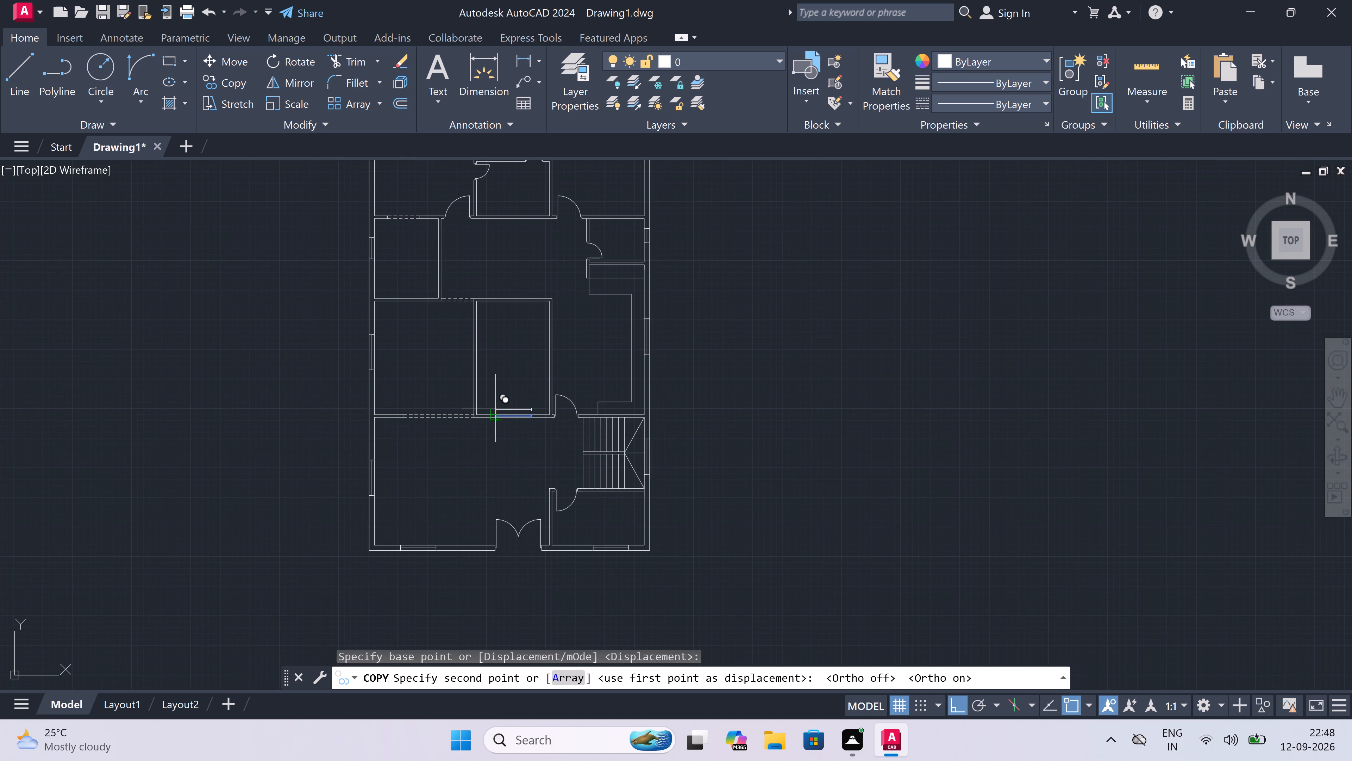
scroll(494, 296, "up", 4)
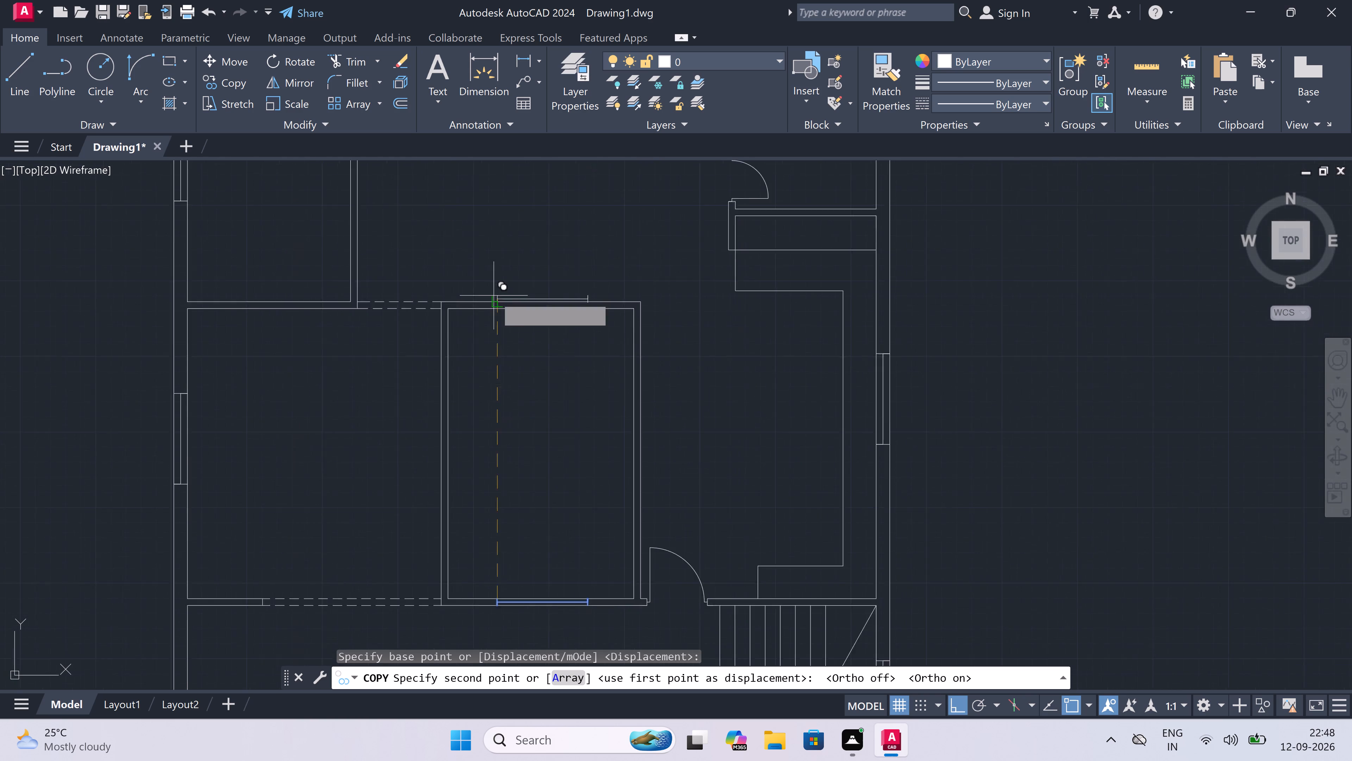
scroll(497, 310, "up", 2)
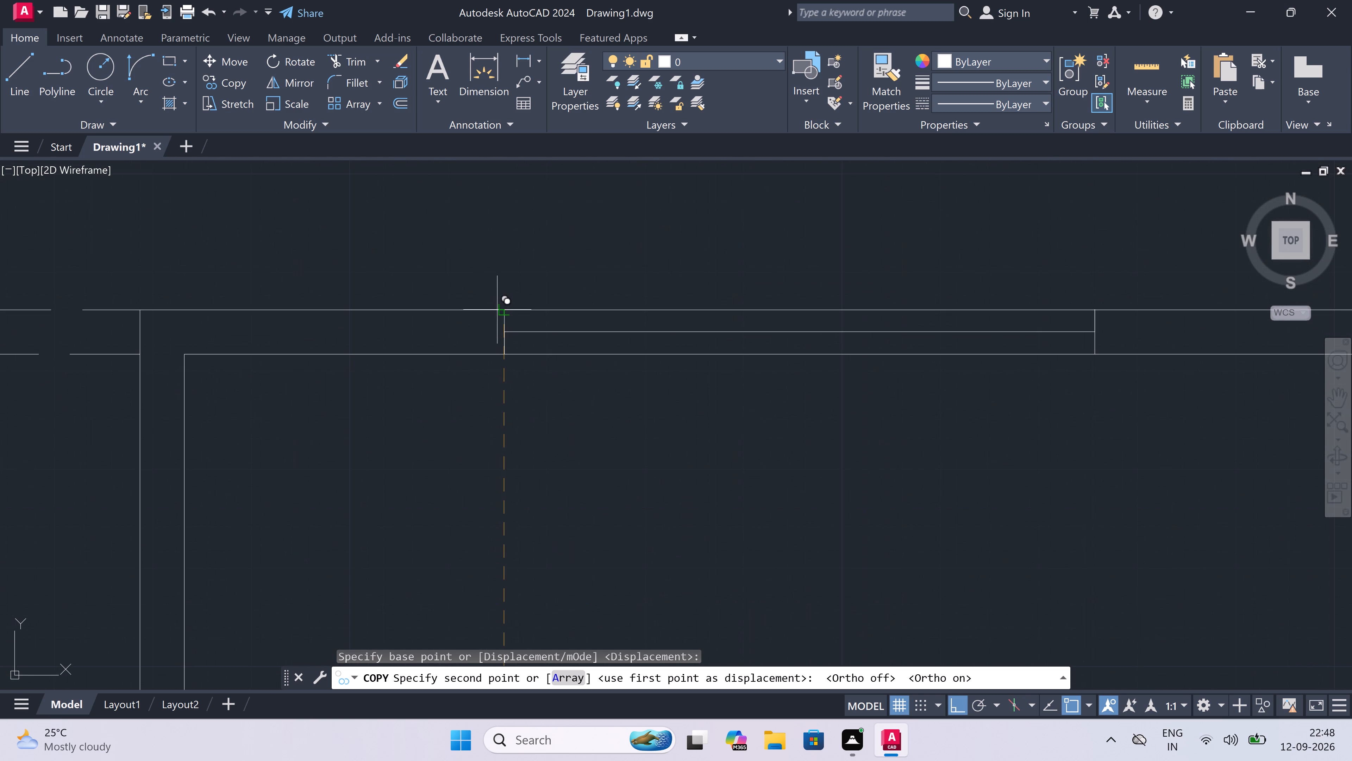
left_click(500, 308)
key("Escape")
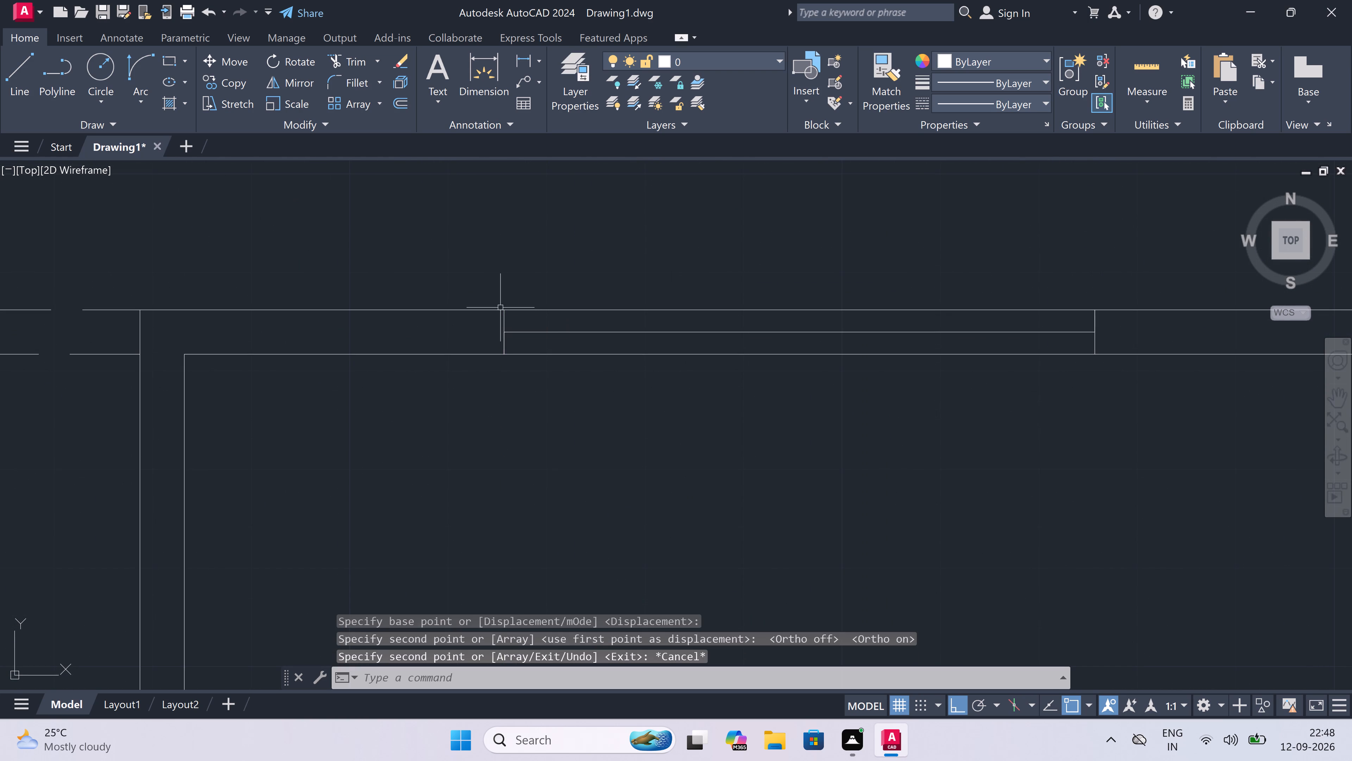
Draw a 5' window in the enclosed central room's west wall, with a centre line and closed ends.
scroll(500, 308, "down", 3)
scroll(473, 368, "down", 2)
scroll(445, 450, "up", 2)
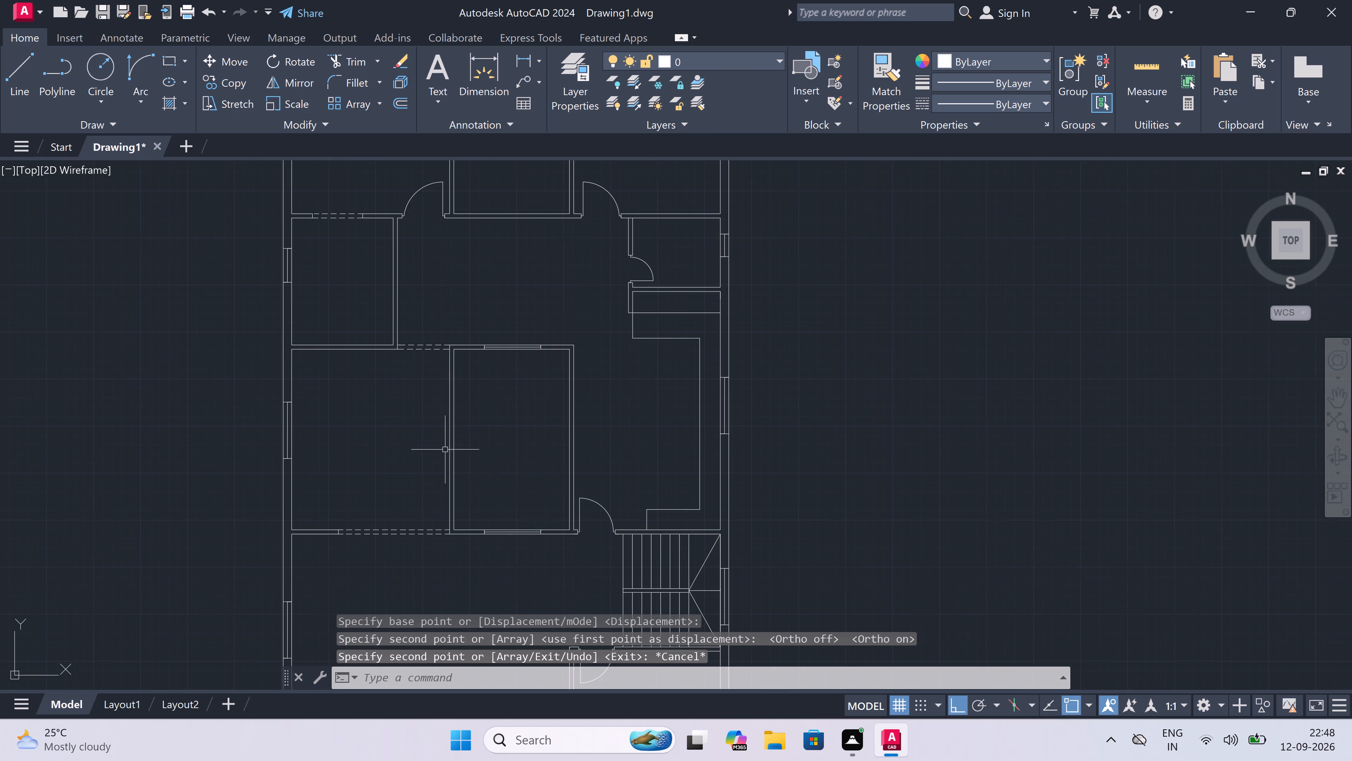
scroll(445, 451, "down", 1)
key("l")
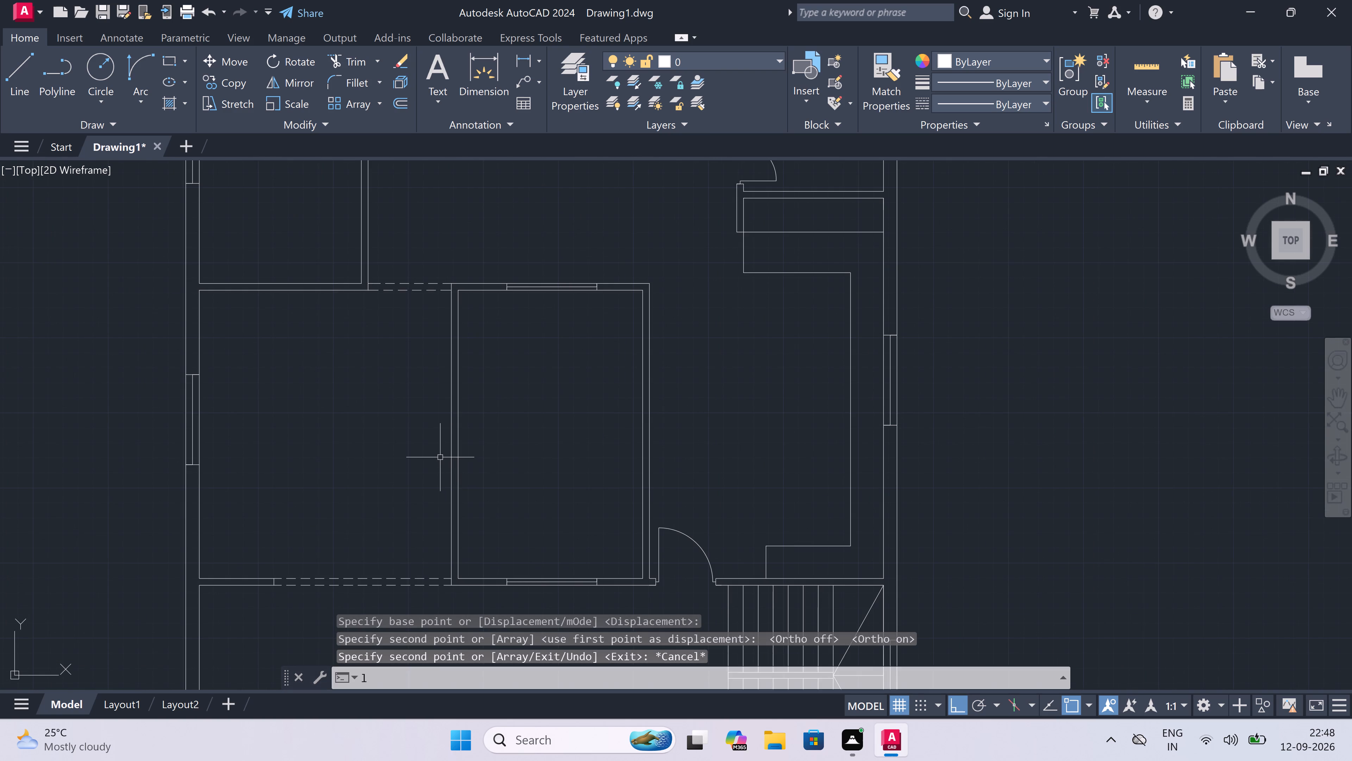
key("space")
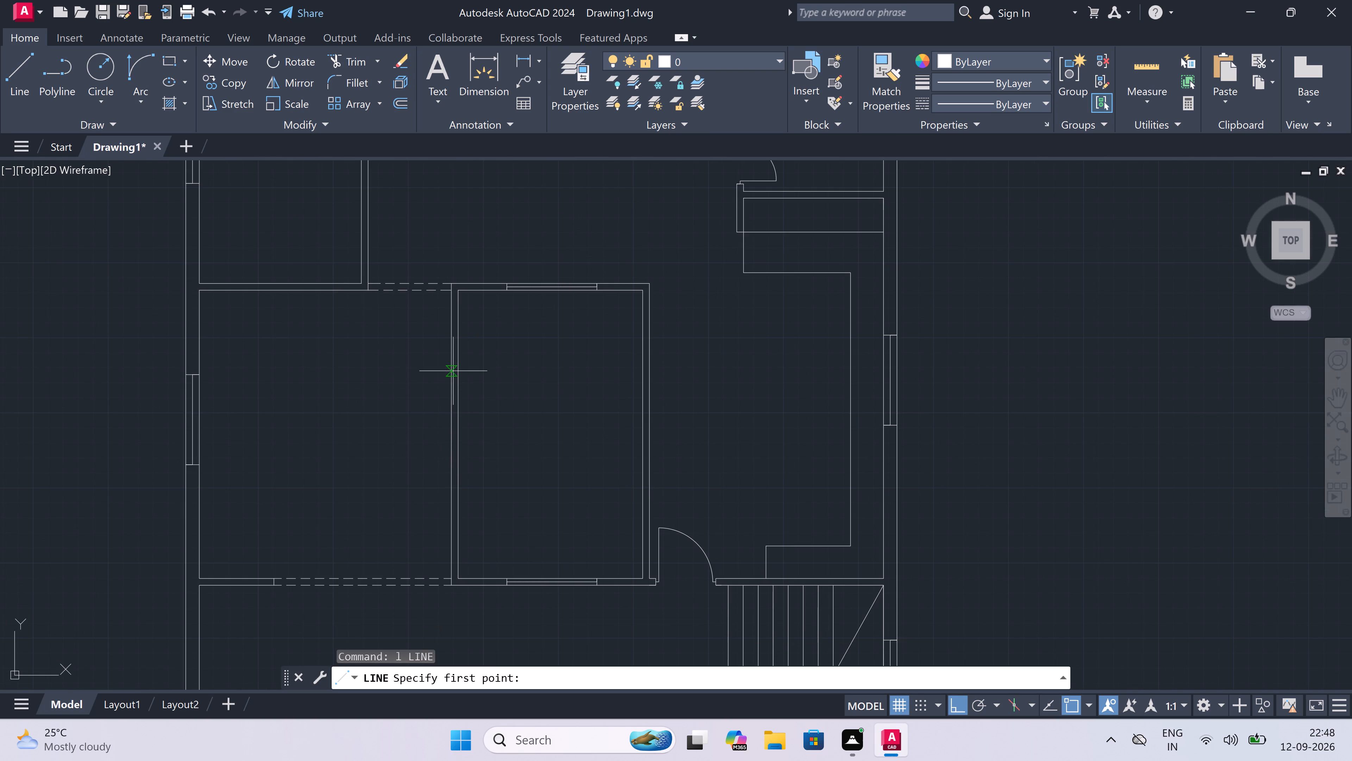
left_click(451, 377)
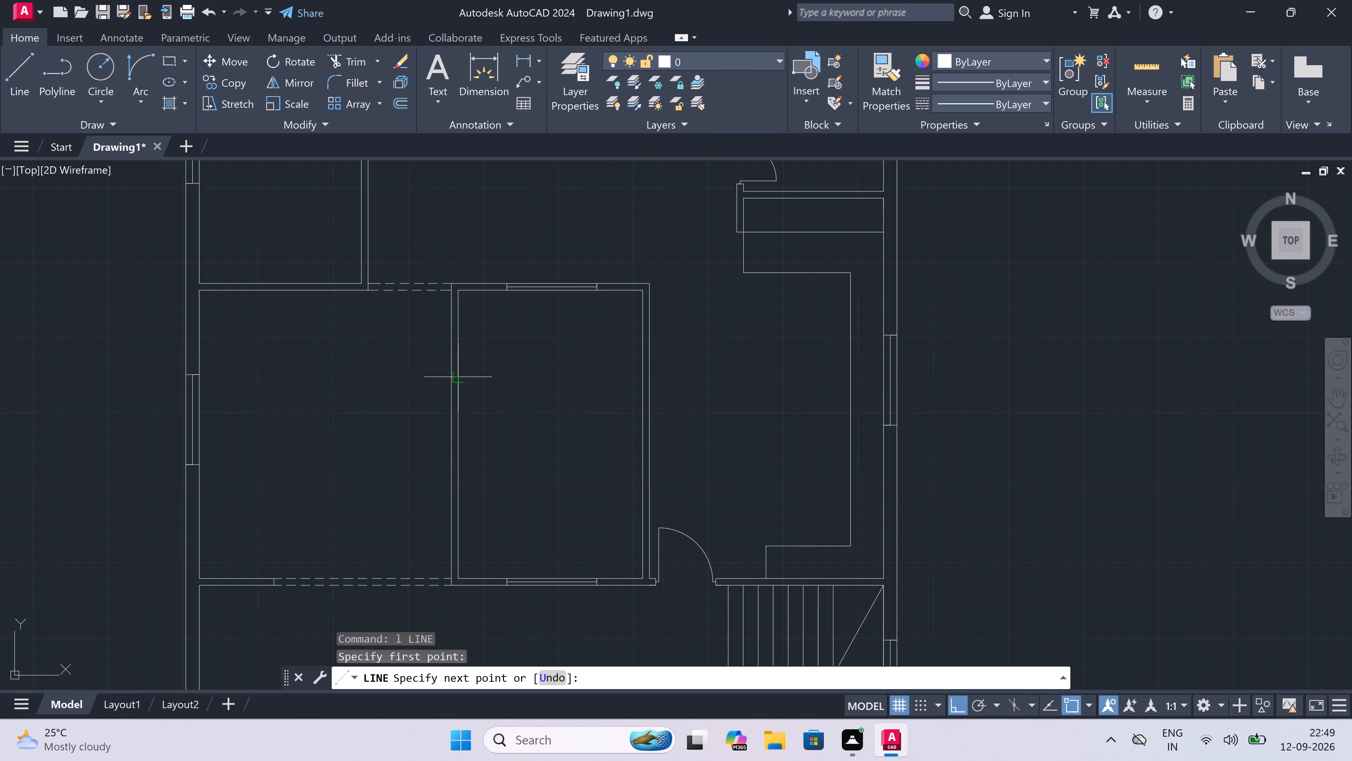
left_click(457, 378)
scroll(457, 378, "up", 3)
left_click_drag(445, 375, 444, 397)
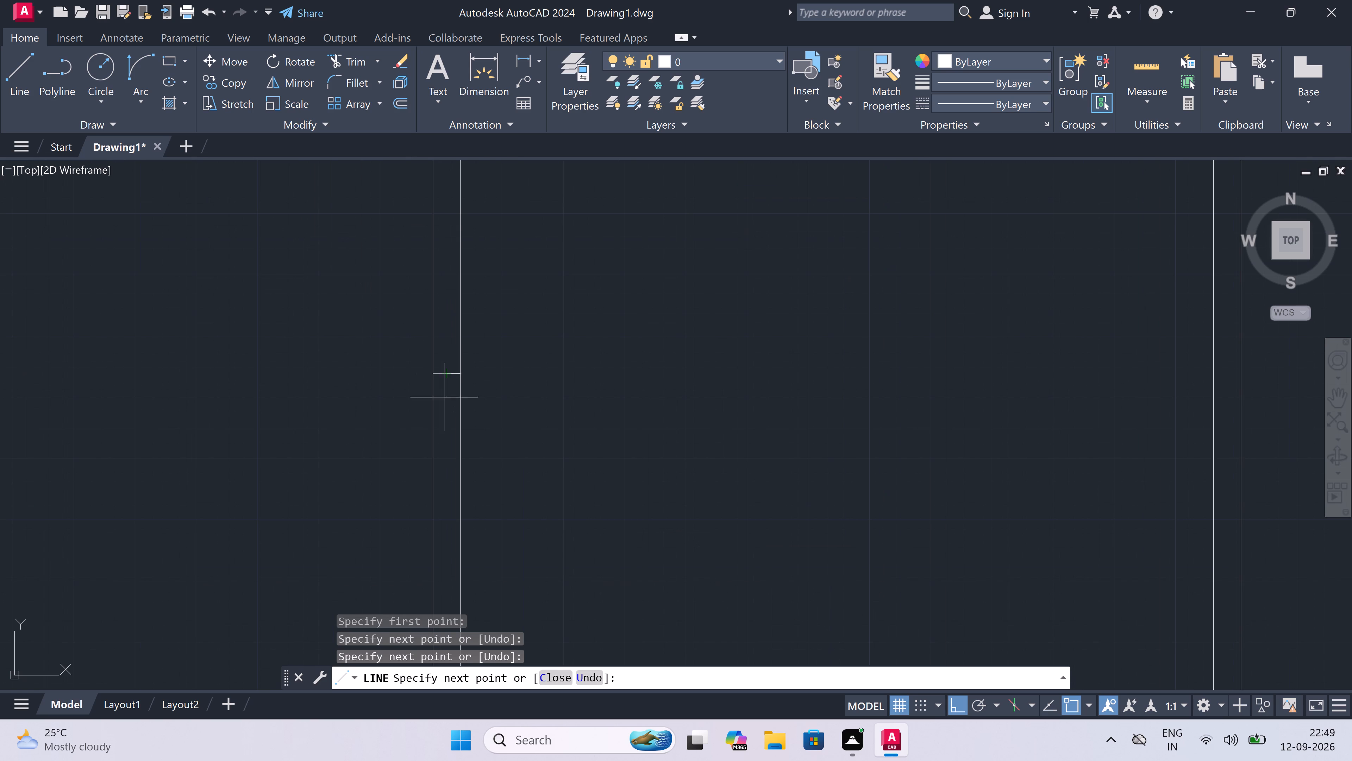
key("5")
key("apostrophe")
key("space")
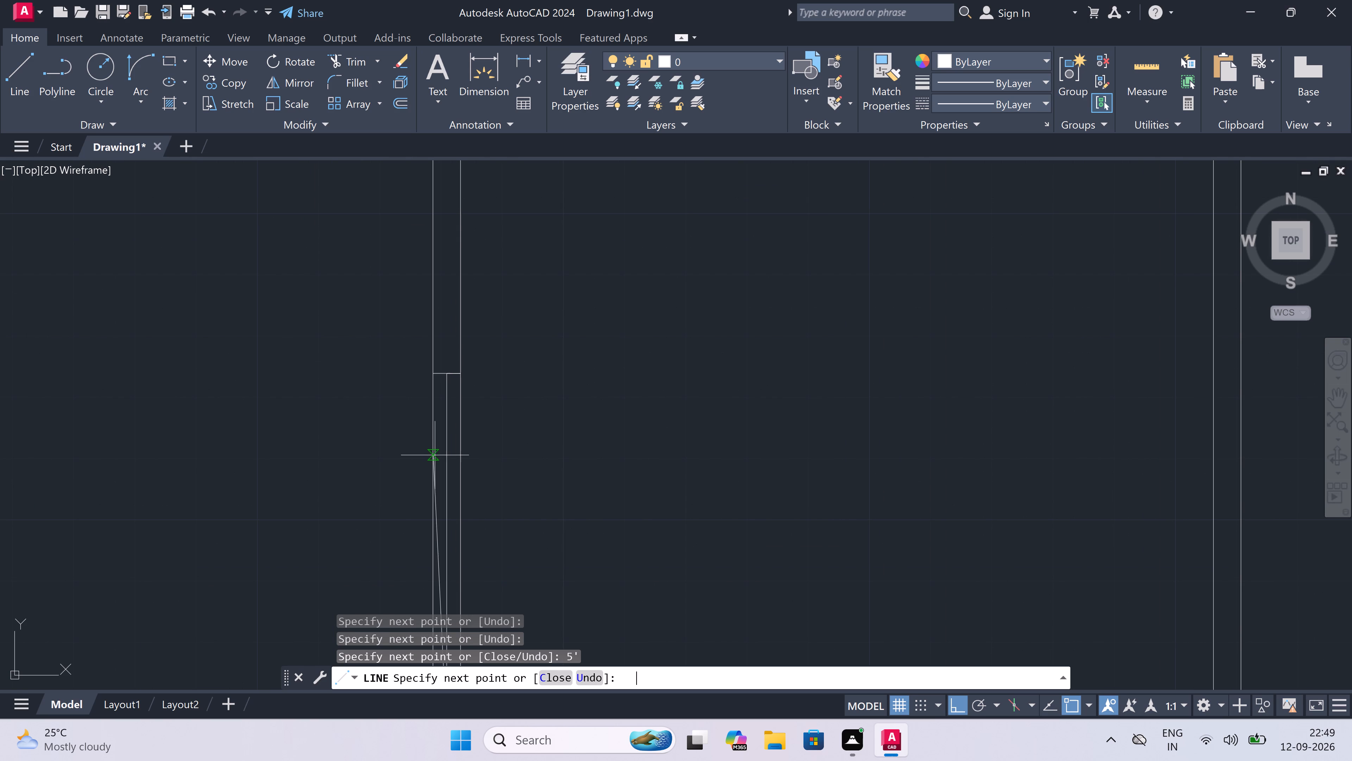
scroll(434, 454, "down", 4)
scroll(425, 505, "up", 3)
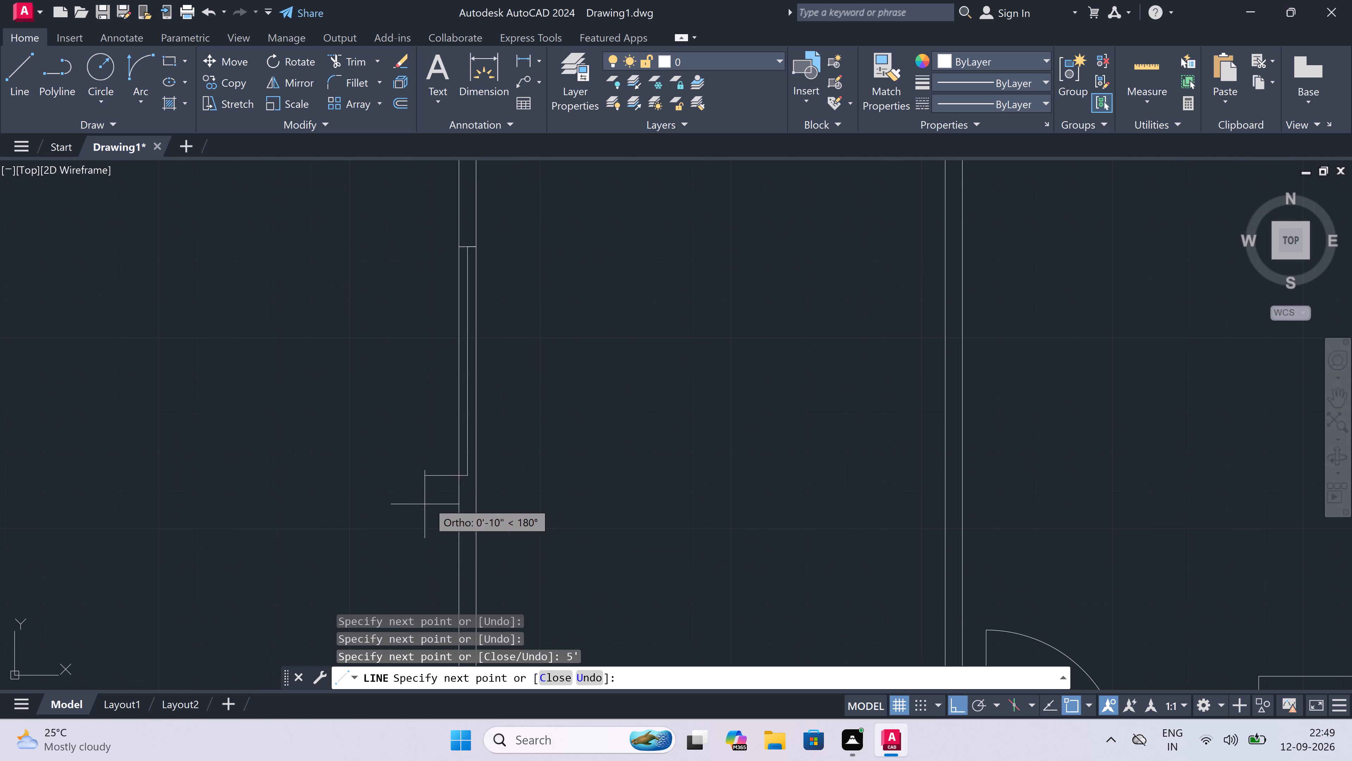
left_click(456, 474)
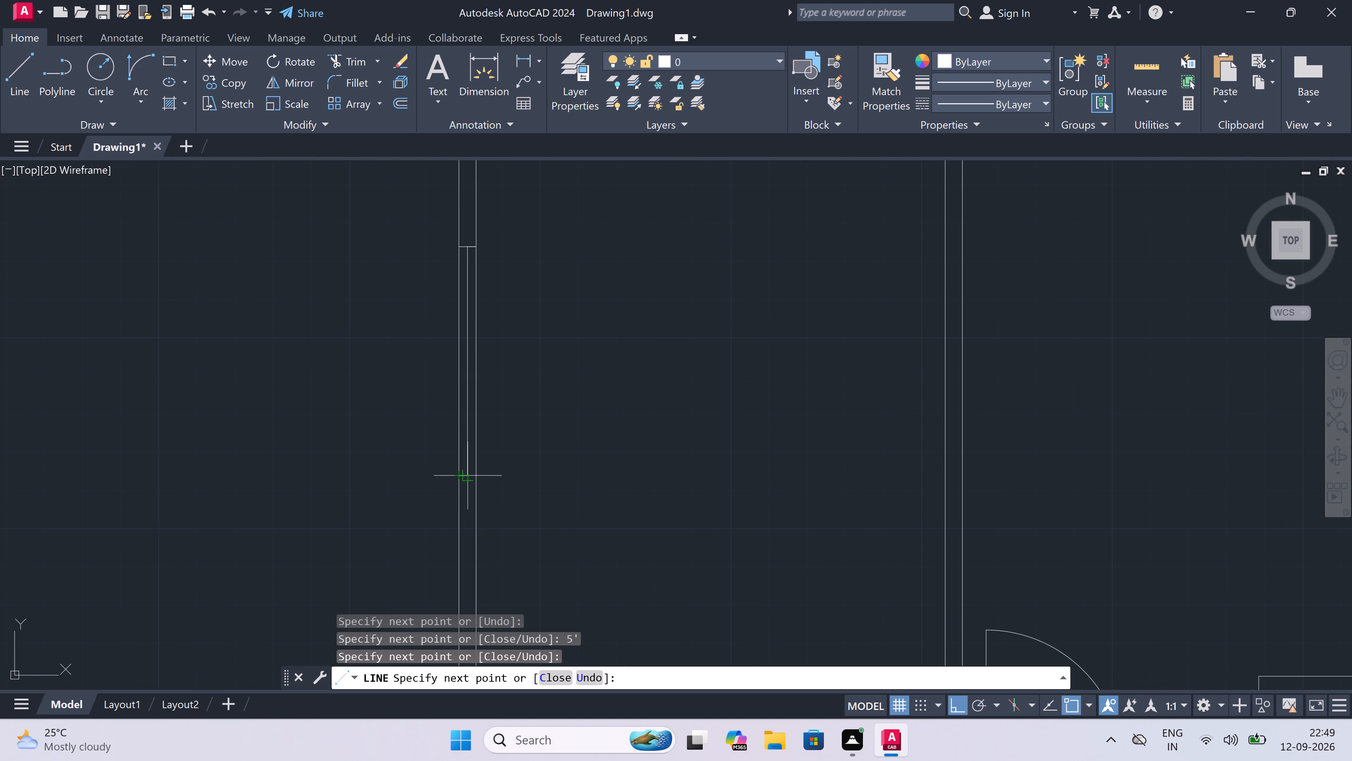
left_click(476, 472)
key("Escape")
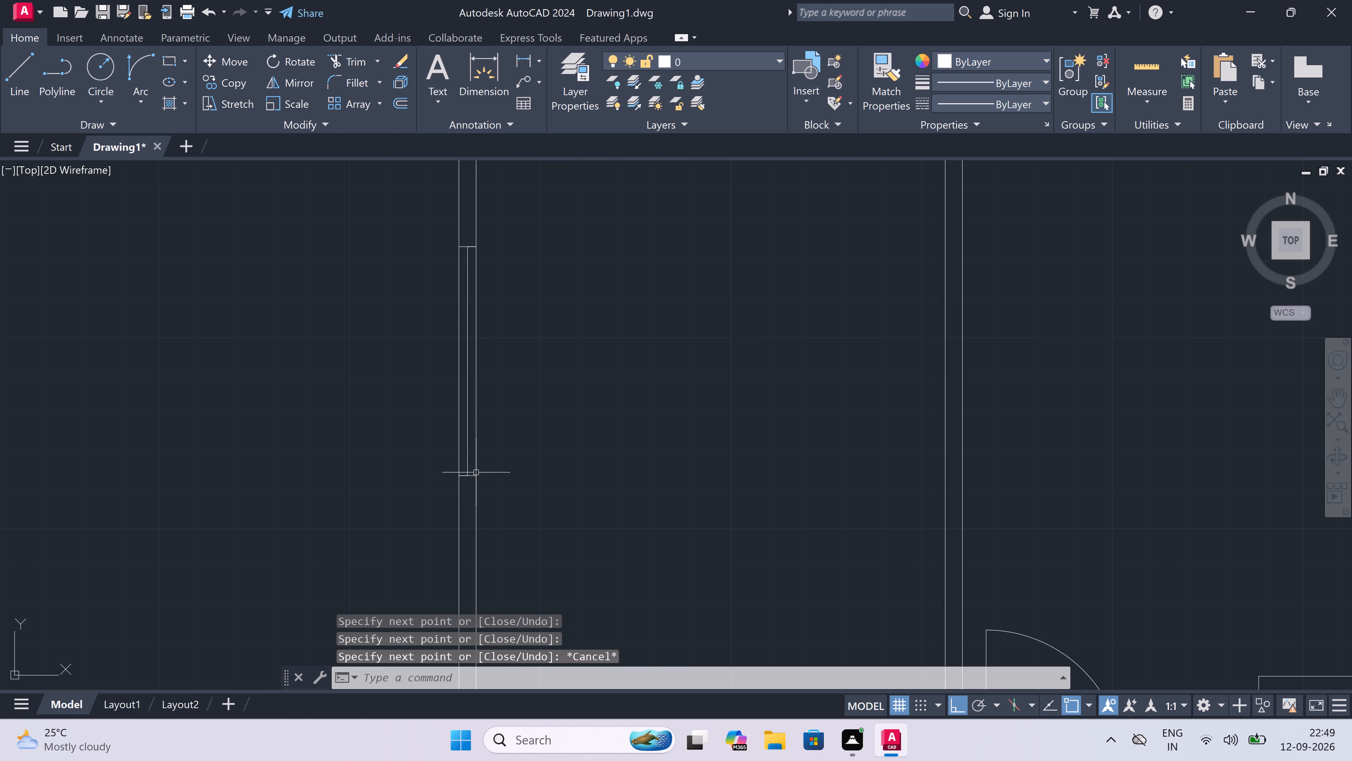
key("space")
scroll(472, 257, "up", 3)
key("Escape")
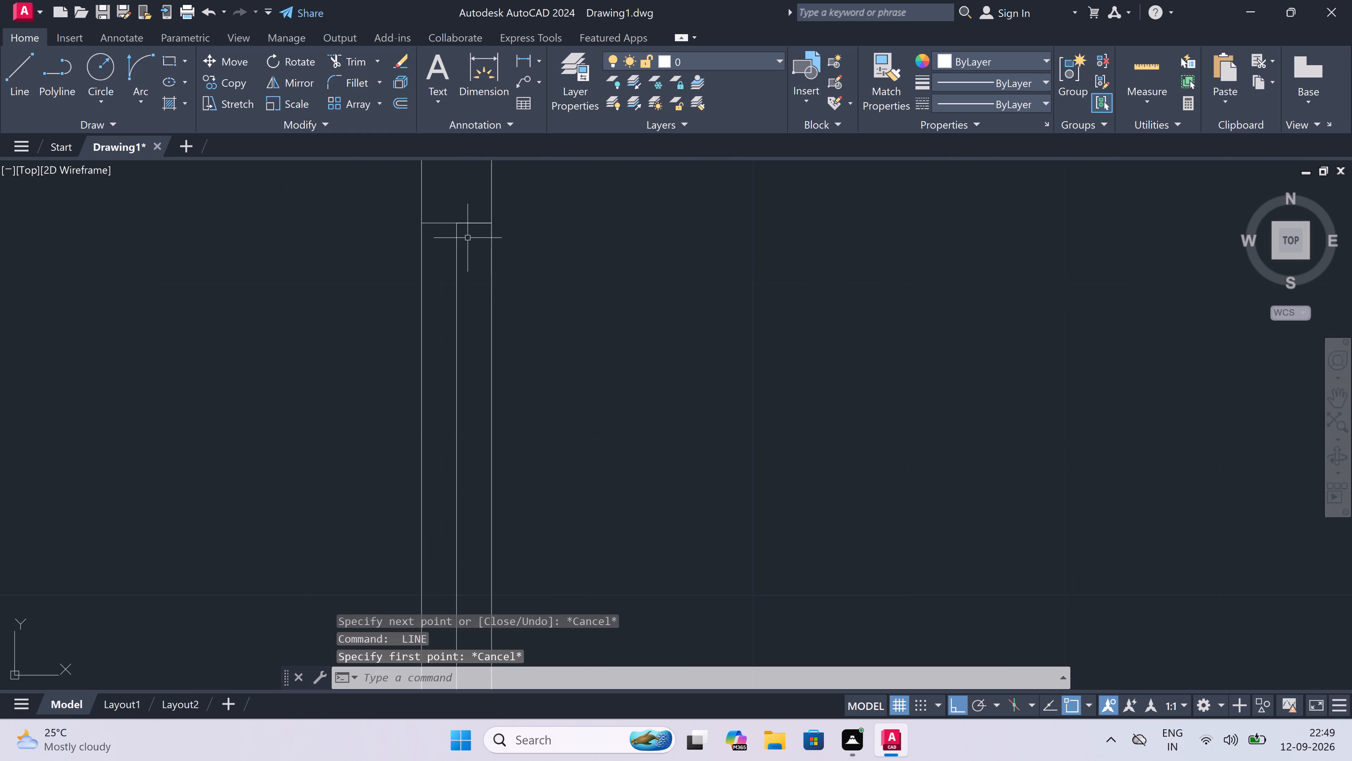
Copy the window in the enclosed central room's west wall straight across into its east wall.
left_click_drag(475, 216, 466, 236)
scroll(439, 296, "down", 2)
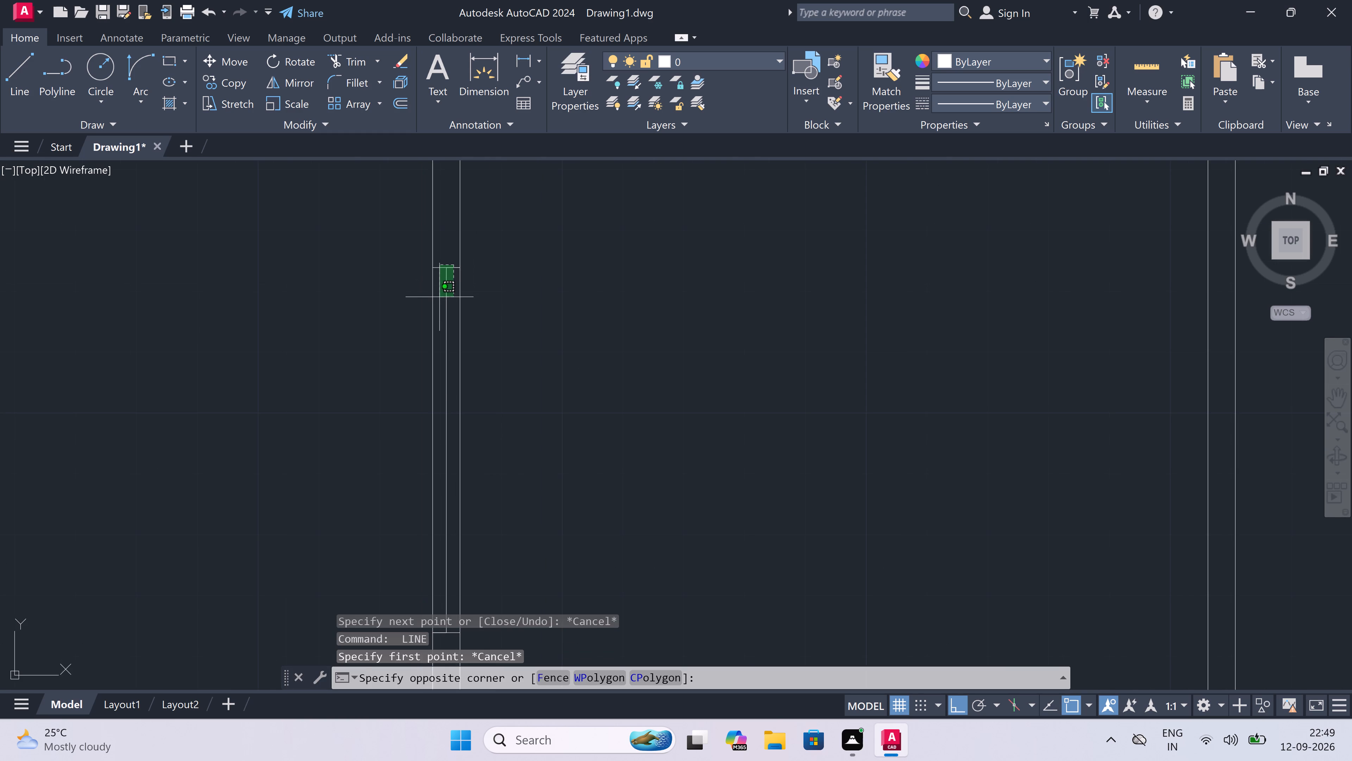
scroll(427, 395, "down", 3)
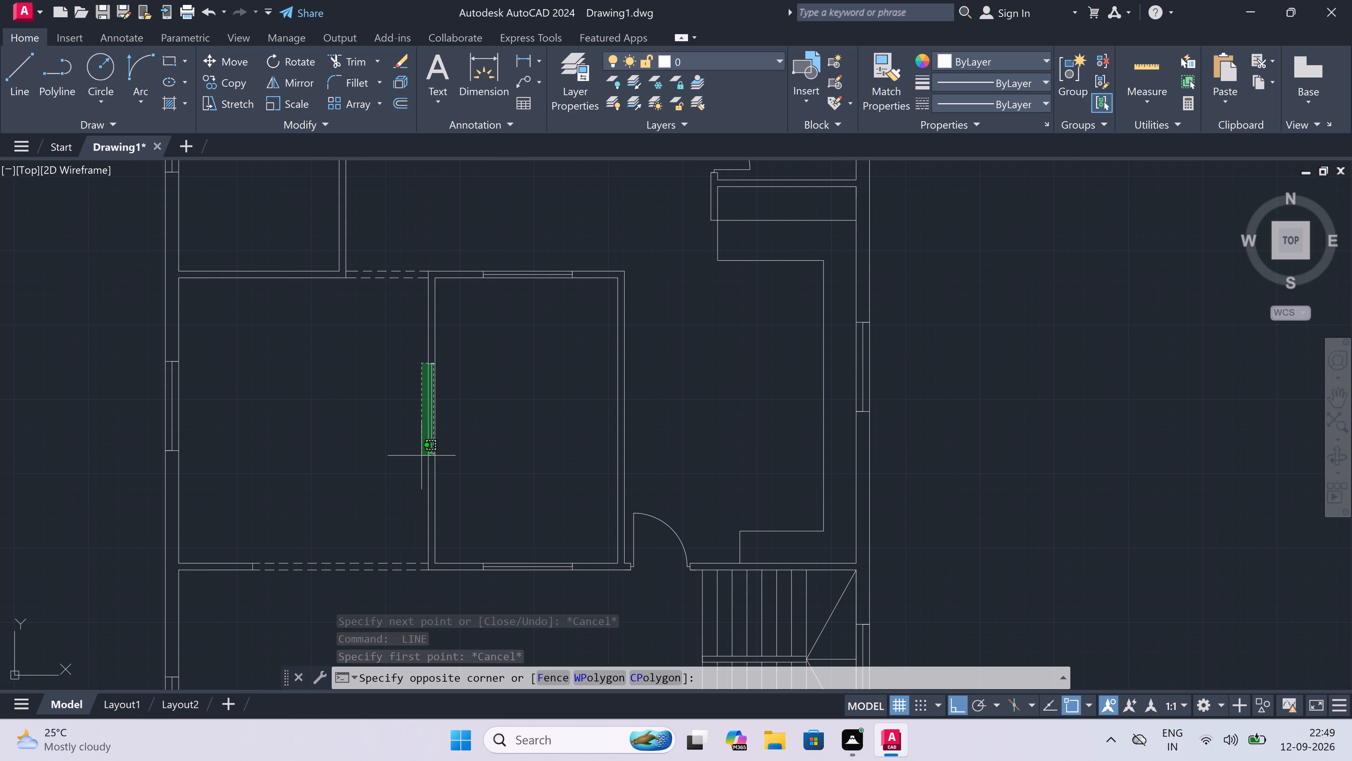
scroll(420, 474, "up", 3)
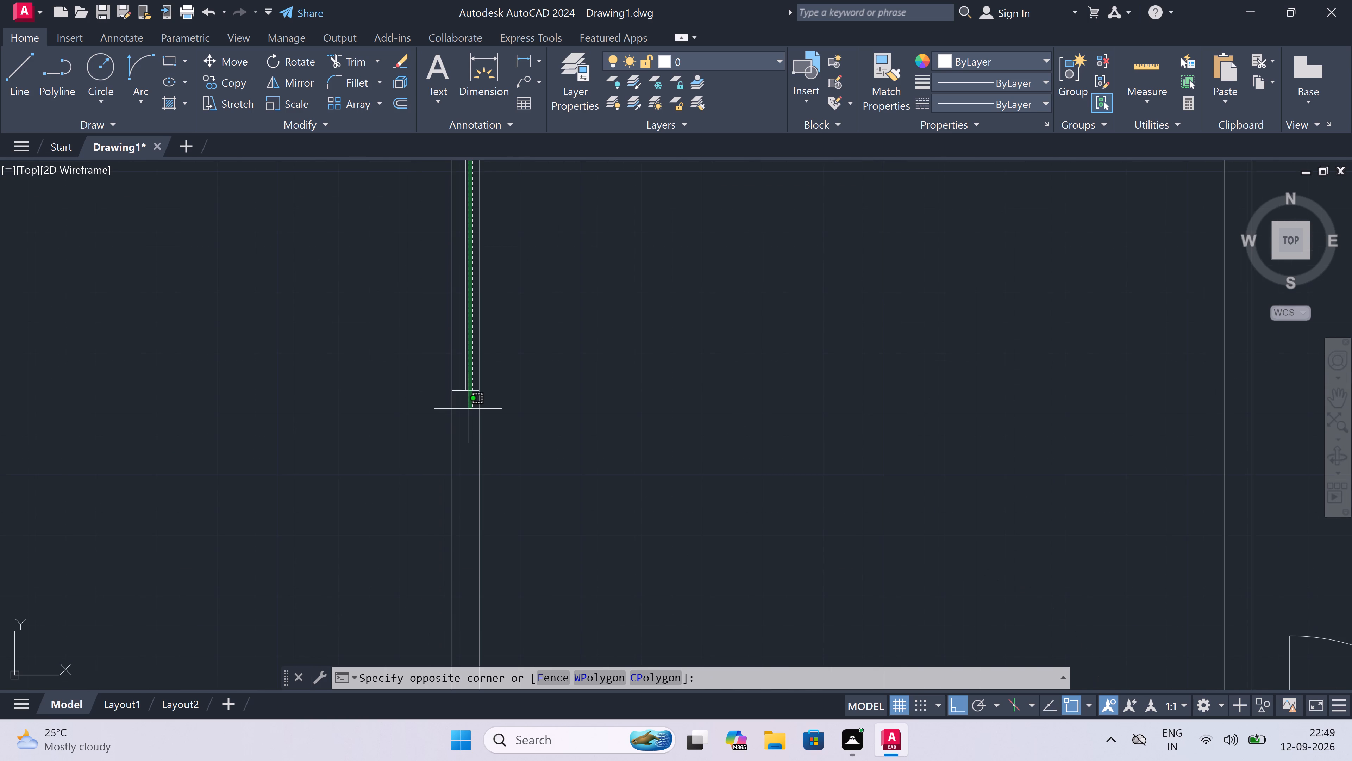
scroll(454, 414, "up", 3)
left_click(458, 407)
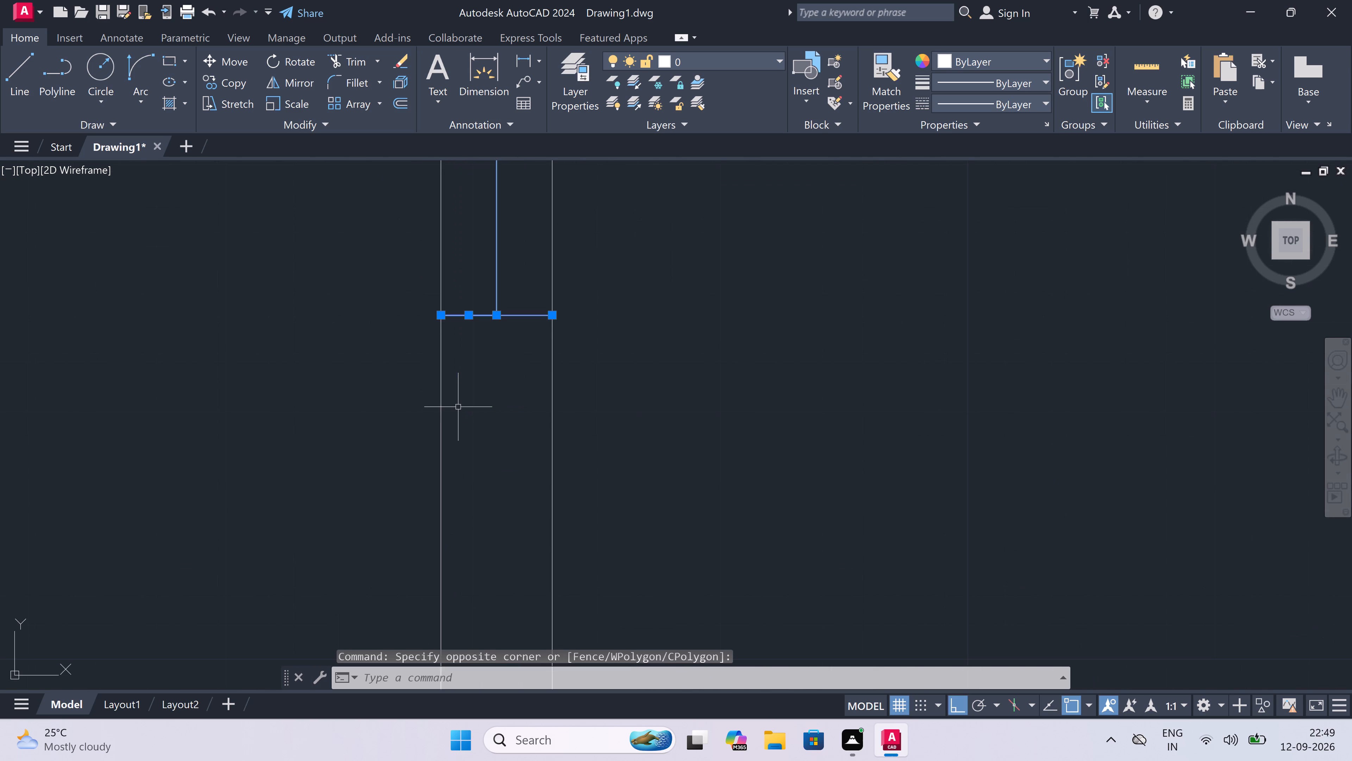
left_click(234, 82)
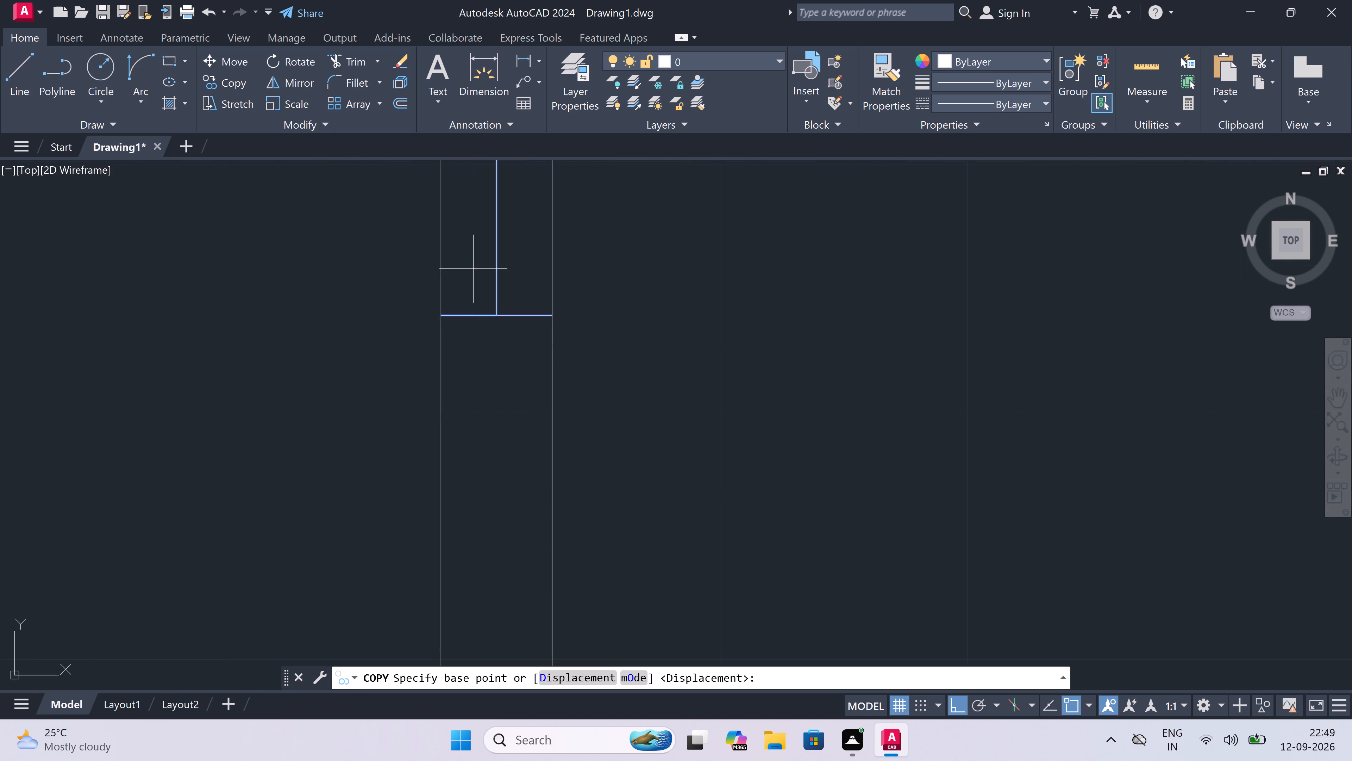
left_click_drag(551, 313, 560, 316)
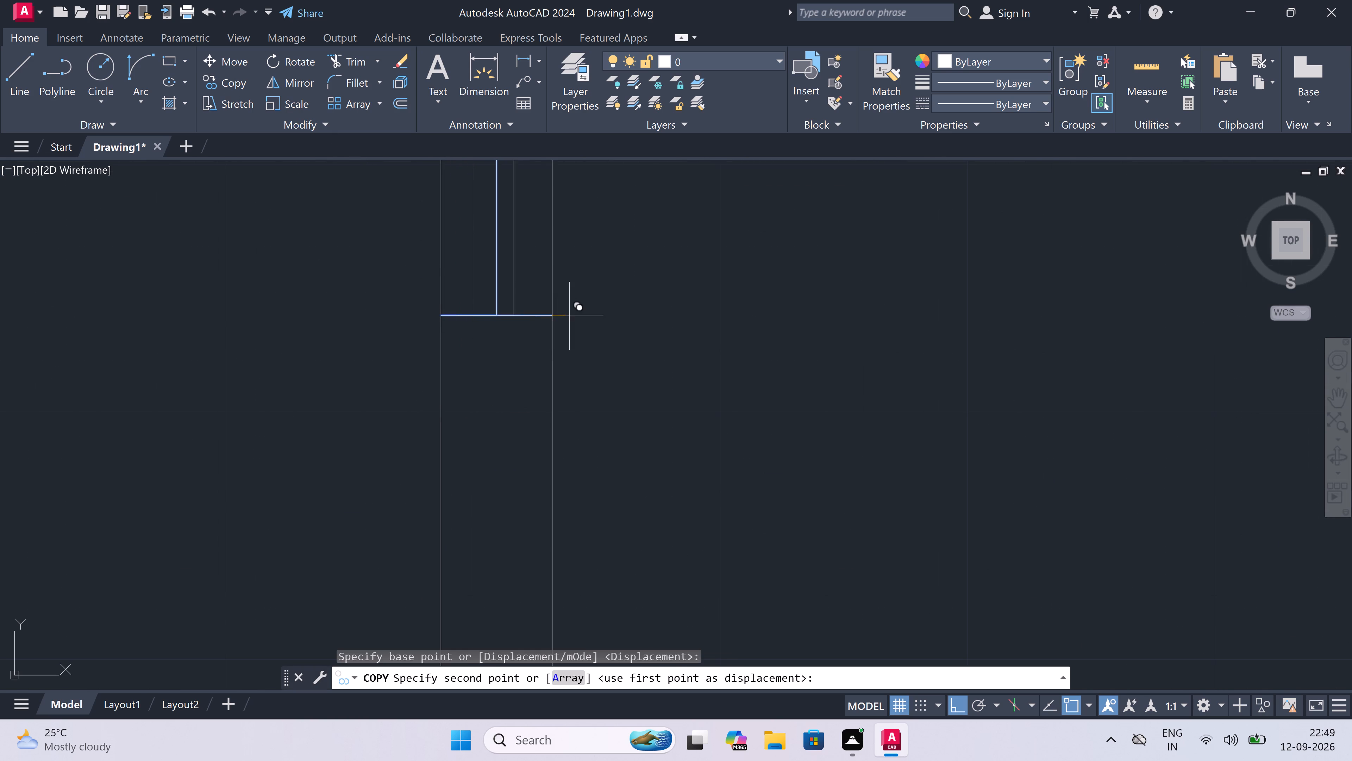
scroll(575, 323, "down", 8)
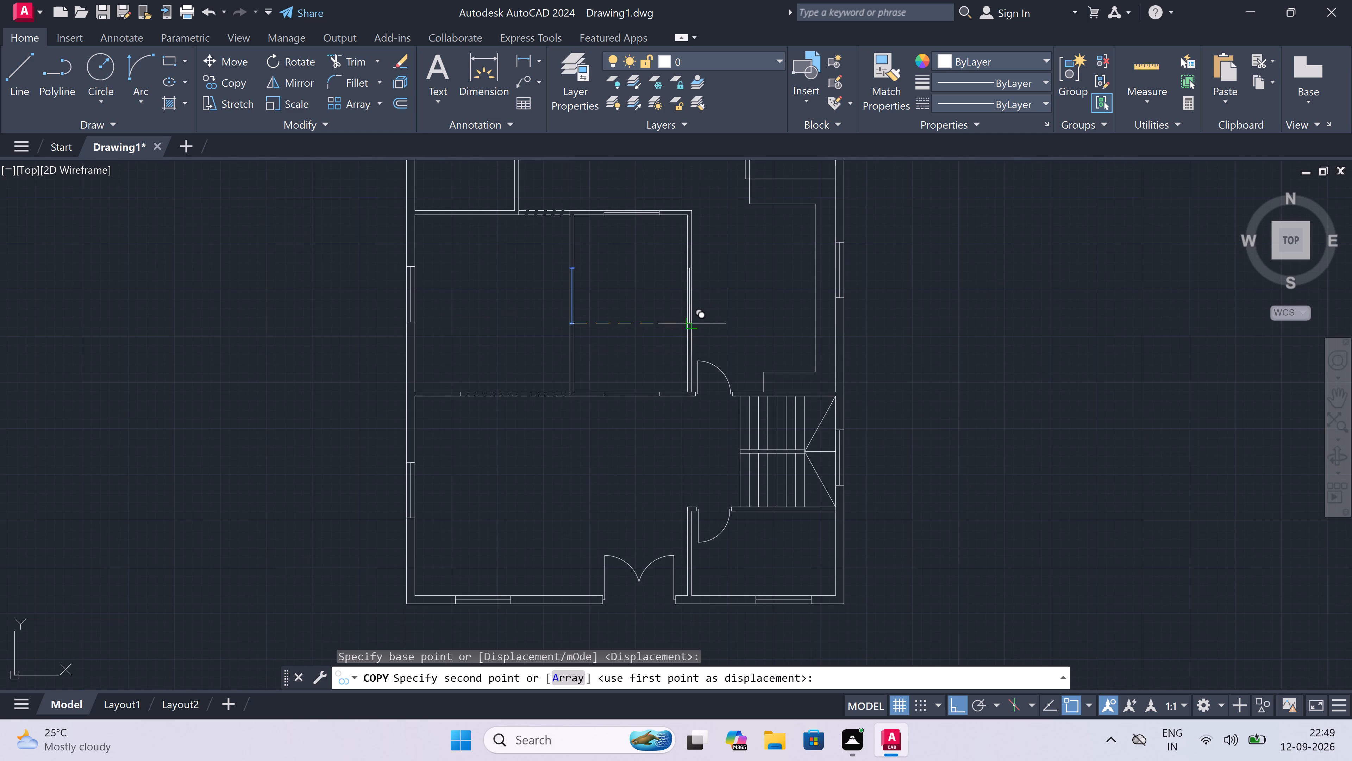
scroll(691, 316, "up", 4)
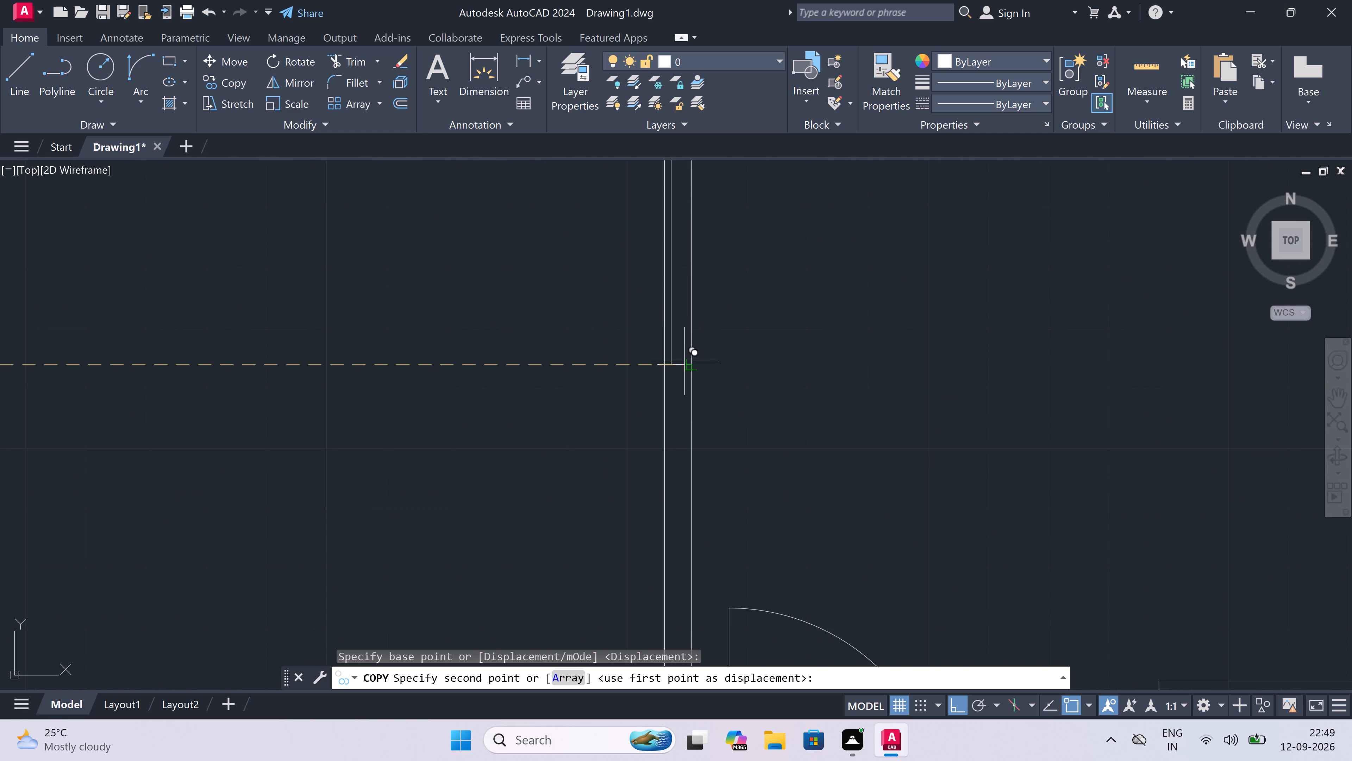
scroll(687, 364, "up", 2)
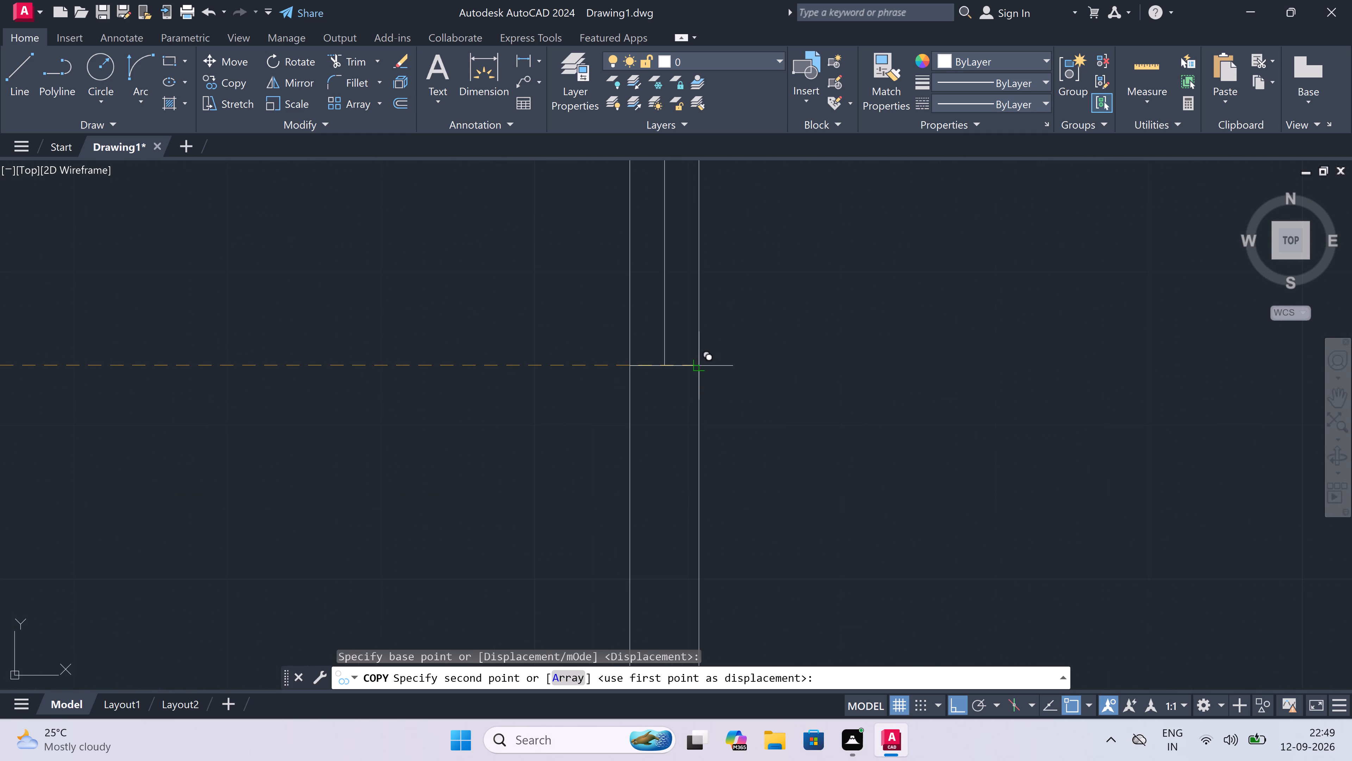
left_click(701, 369)
key("Escape")
scroll(617, 384, "down", 3)
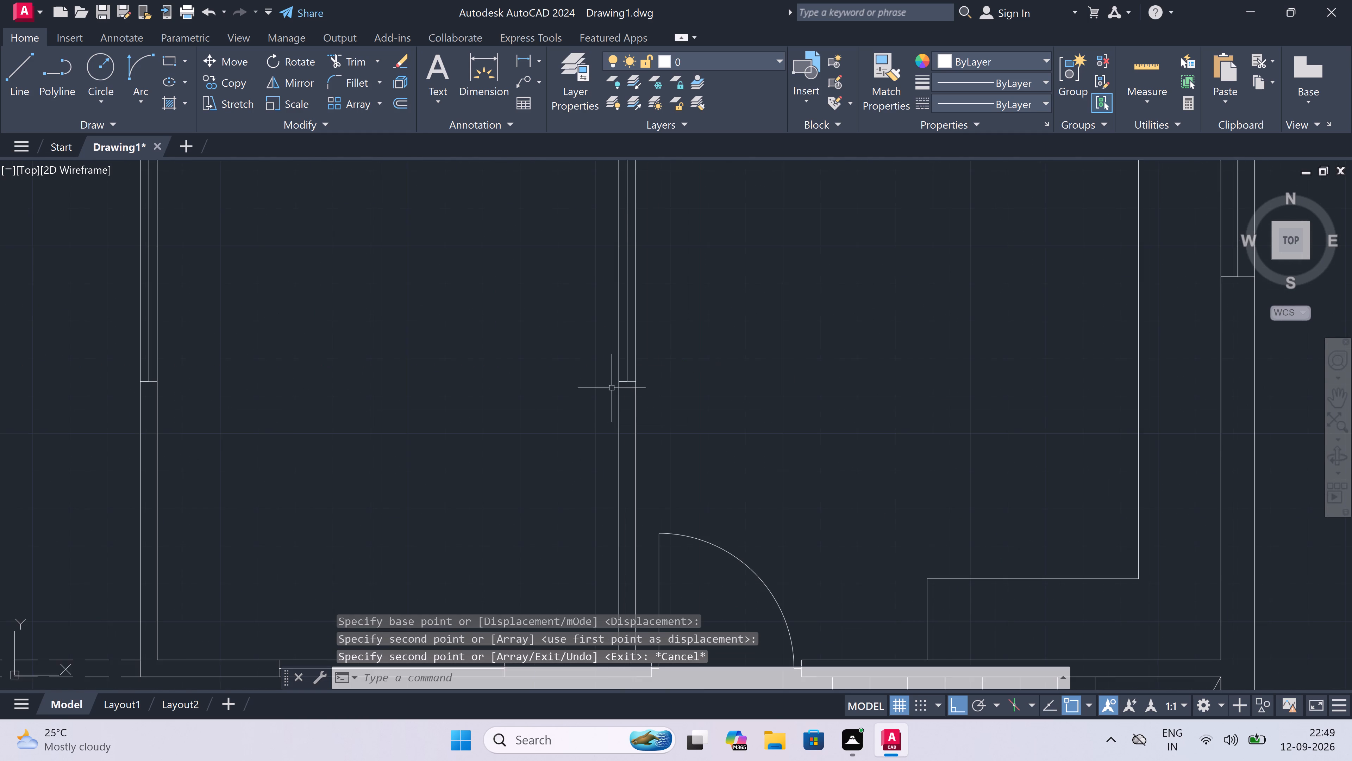
Place a multiline text label reading BEDROOM in the lower part of the north-west corner room.
scroll(603, 388, "down", 2)
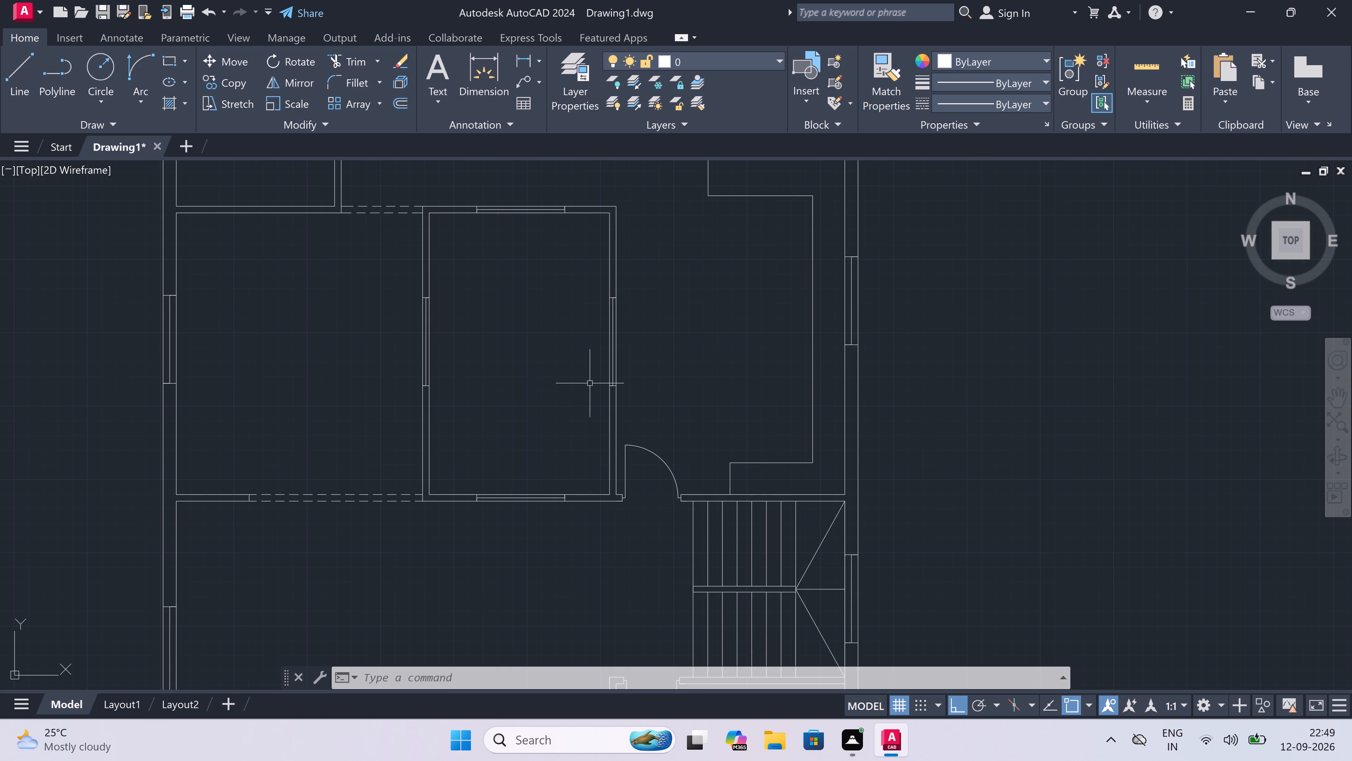
scroll(588, 382, "down", 4)
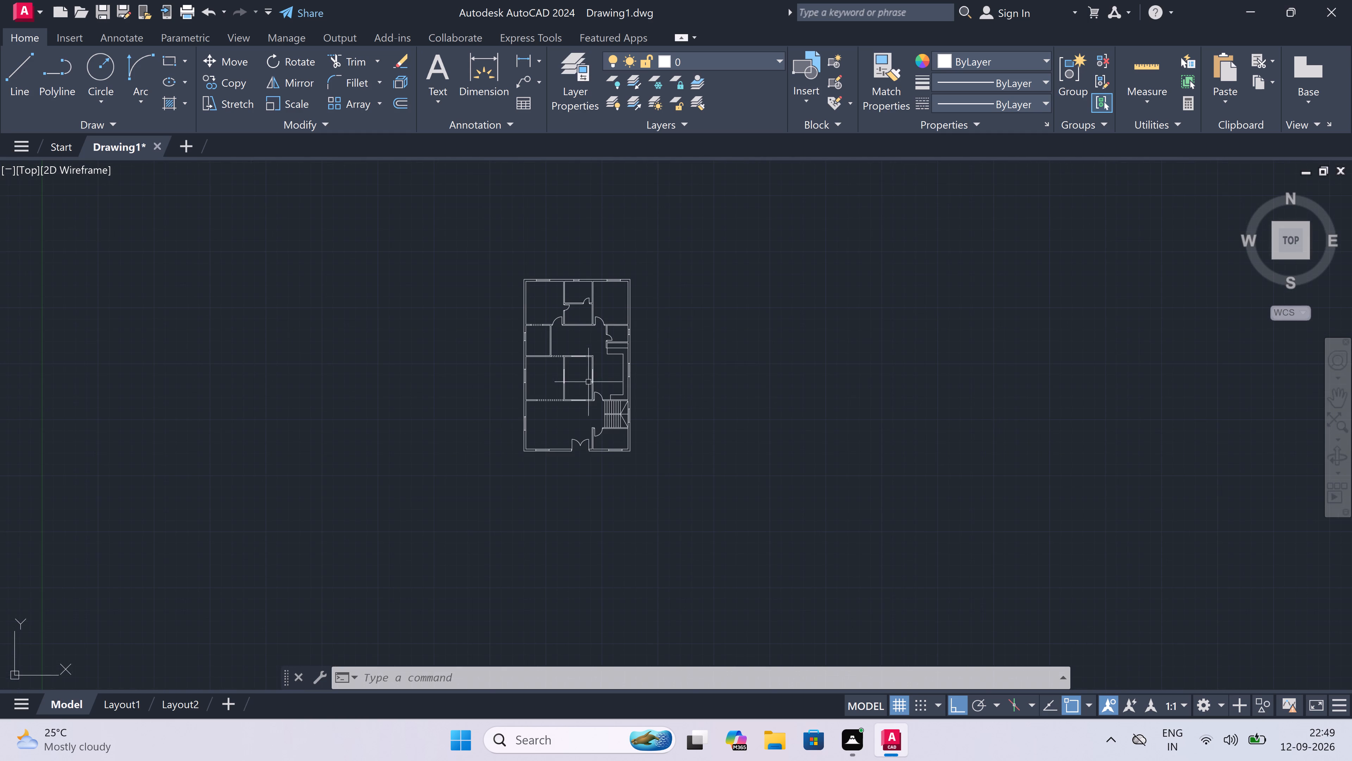
scroll(541, 299, "up", 5)
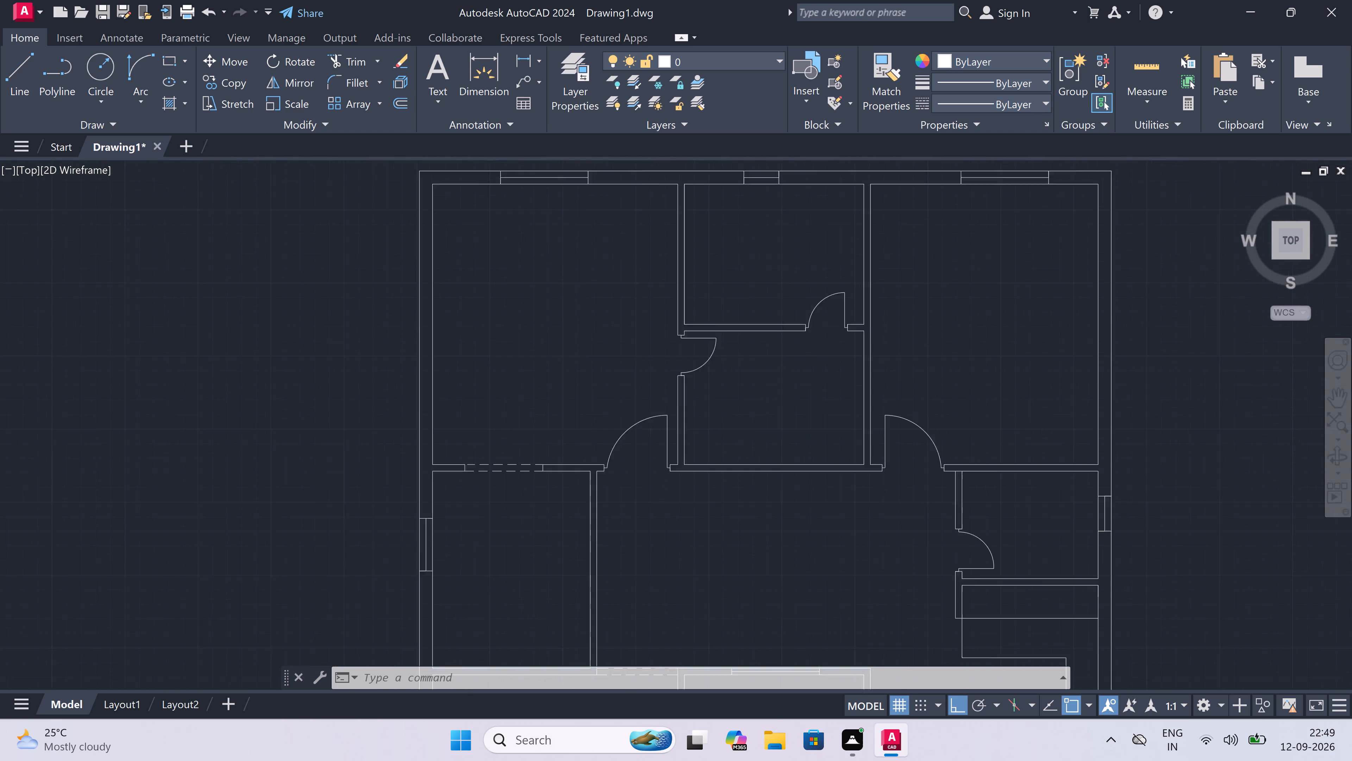
scroll(549, 299, "down", 2)
scroll(550, 287, "up", 2)
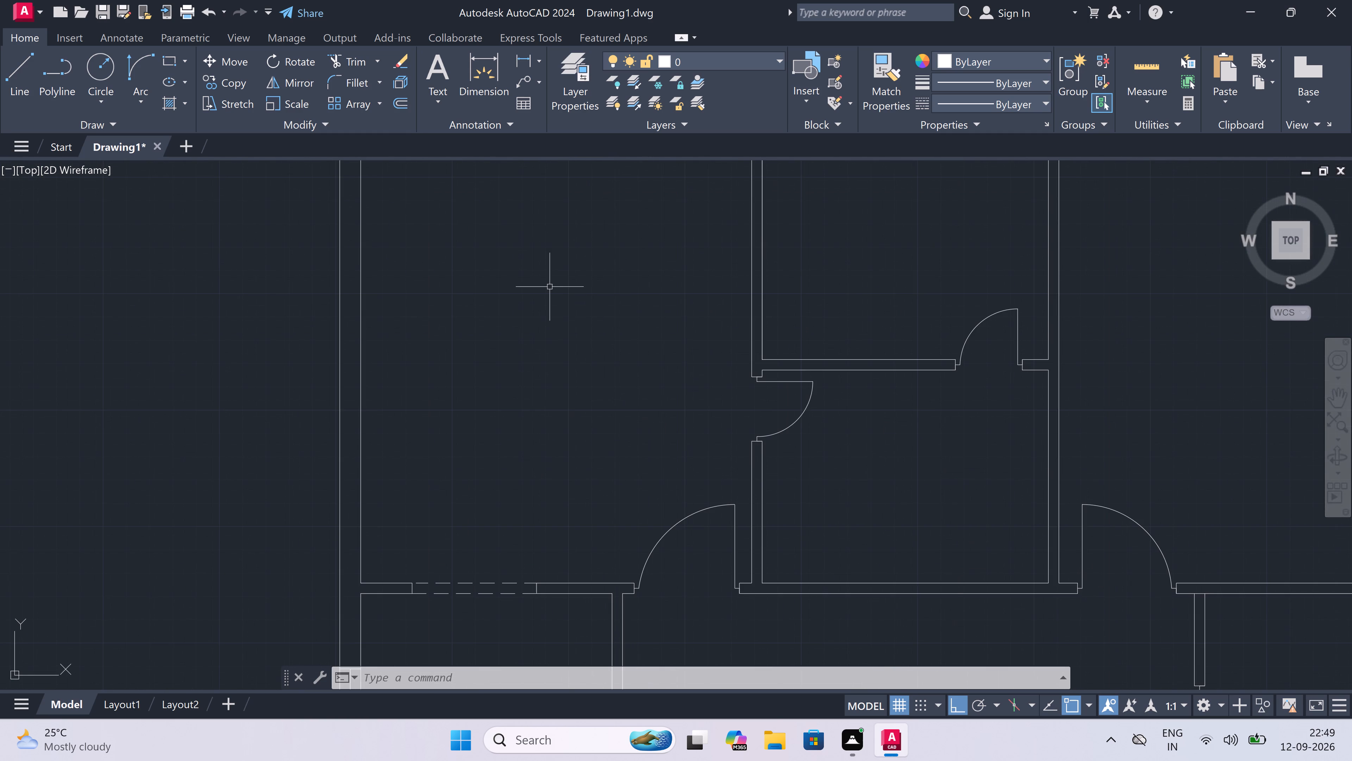
scroll(550, 287, "down", 1)
type("mt")
key("space")
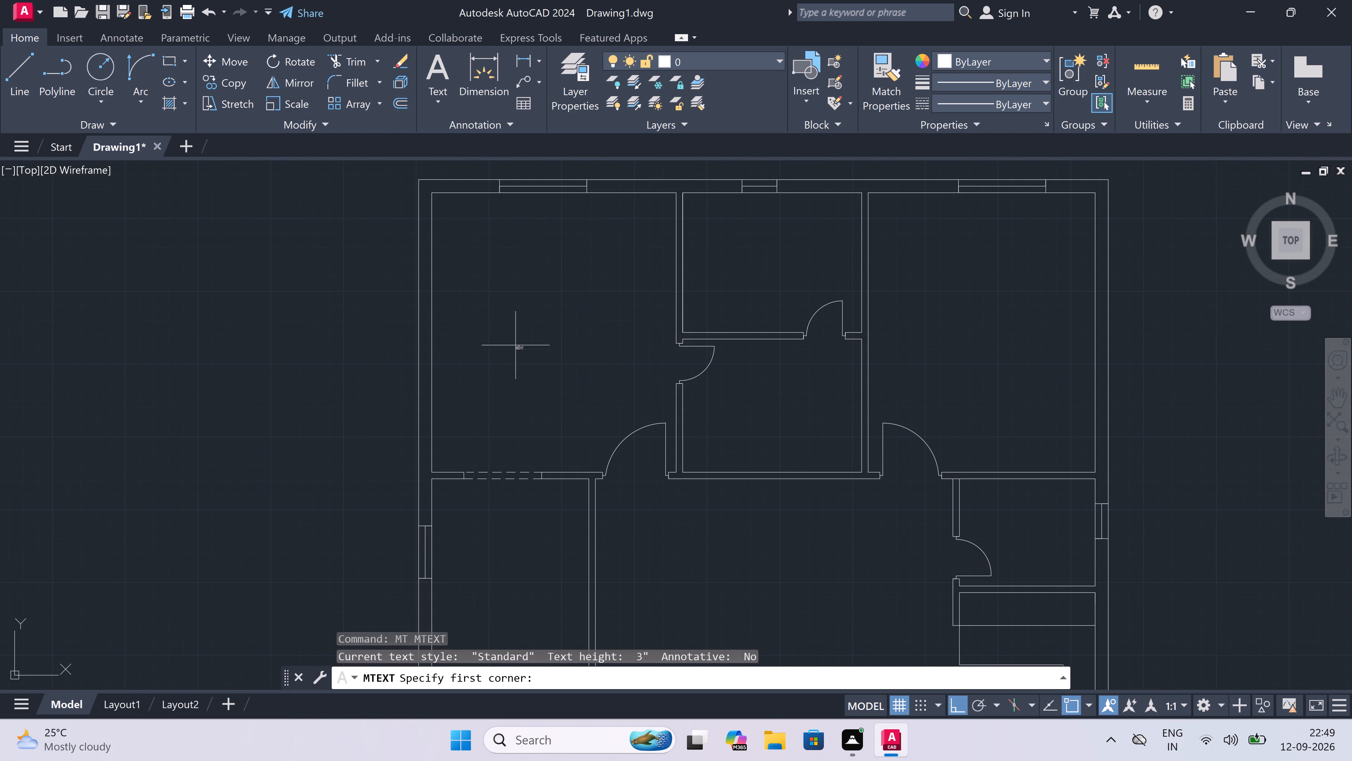
left_click_drag(465, 410, 497, 420)
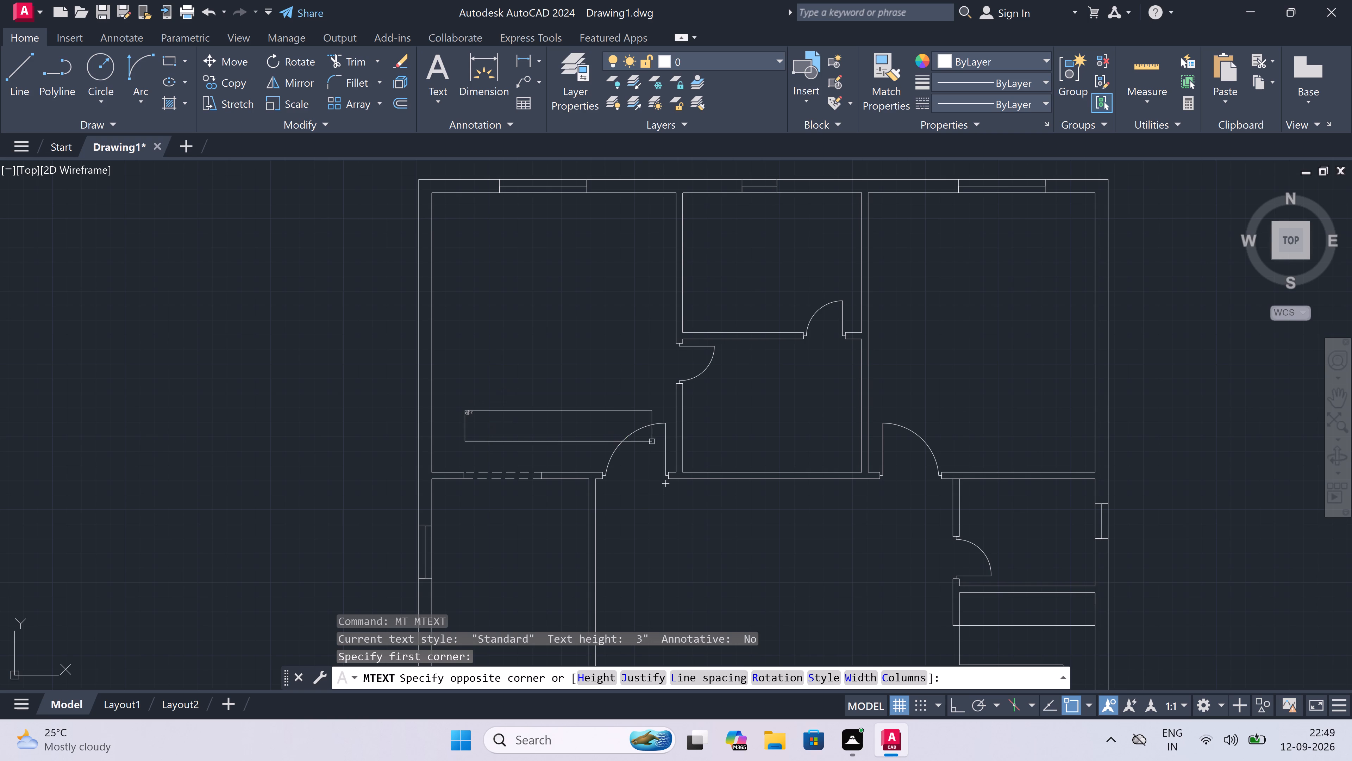
left_click(652, 432)
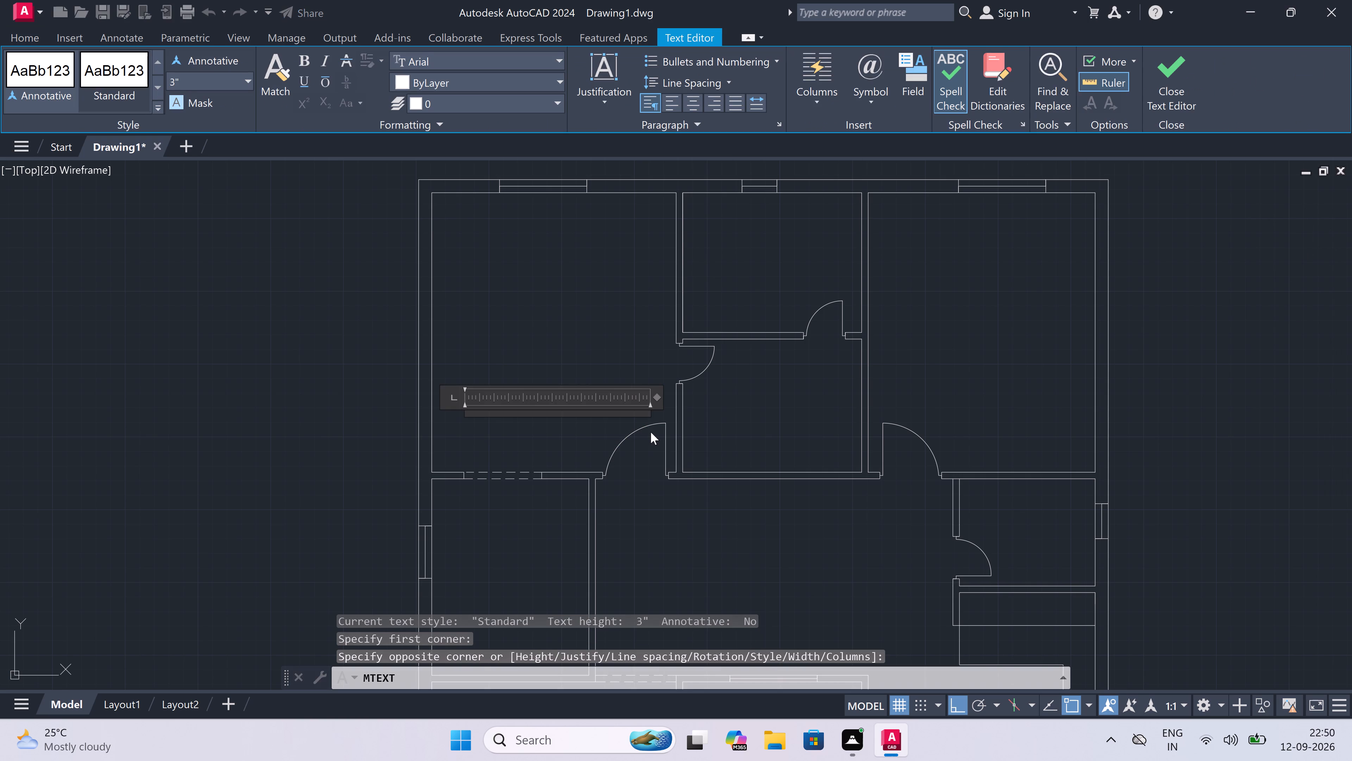
type("be")
key("BackSpace")
key("BackSpace")
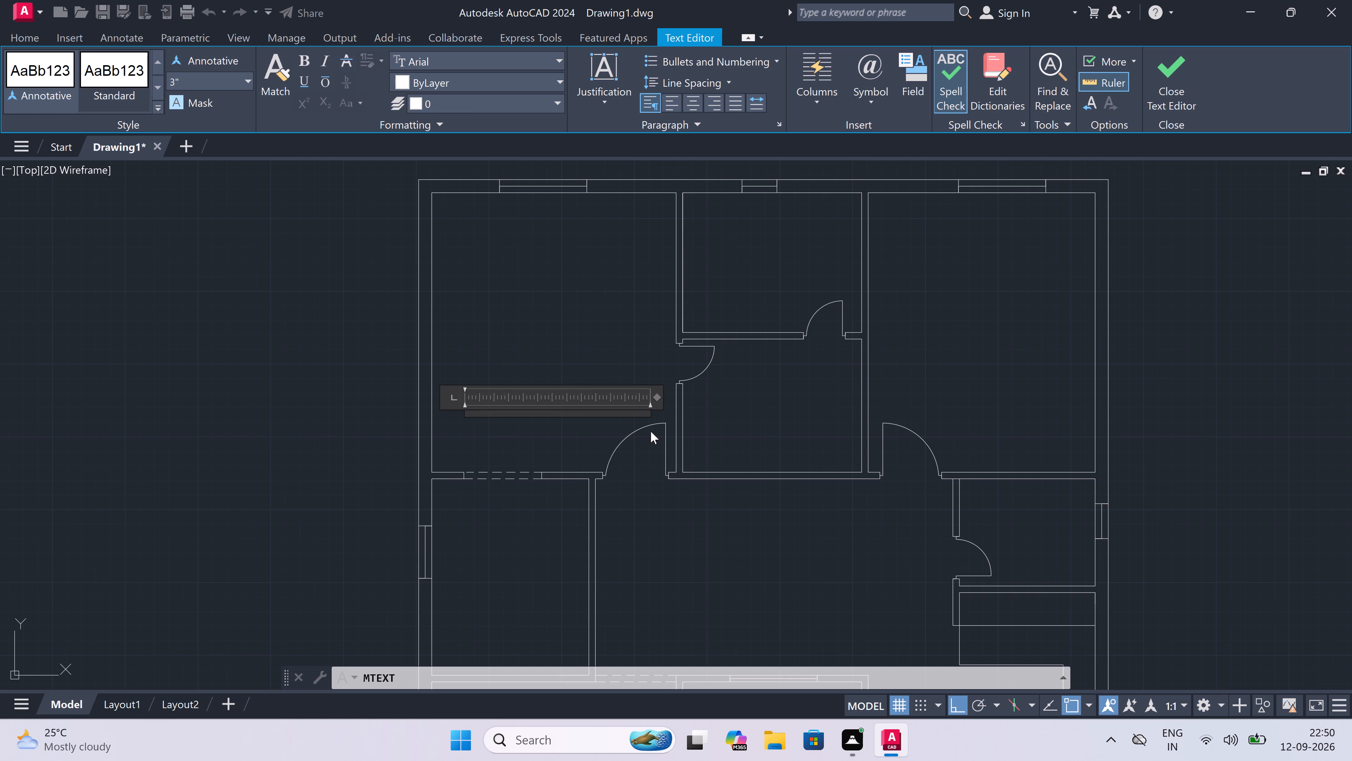
scroll(462, 441, "up", 2)
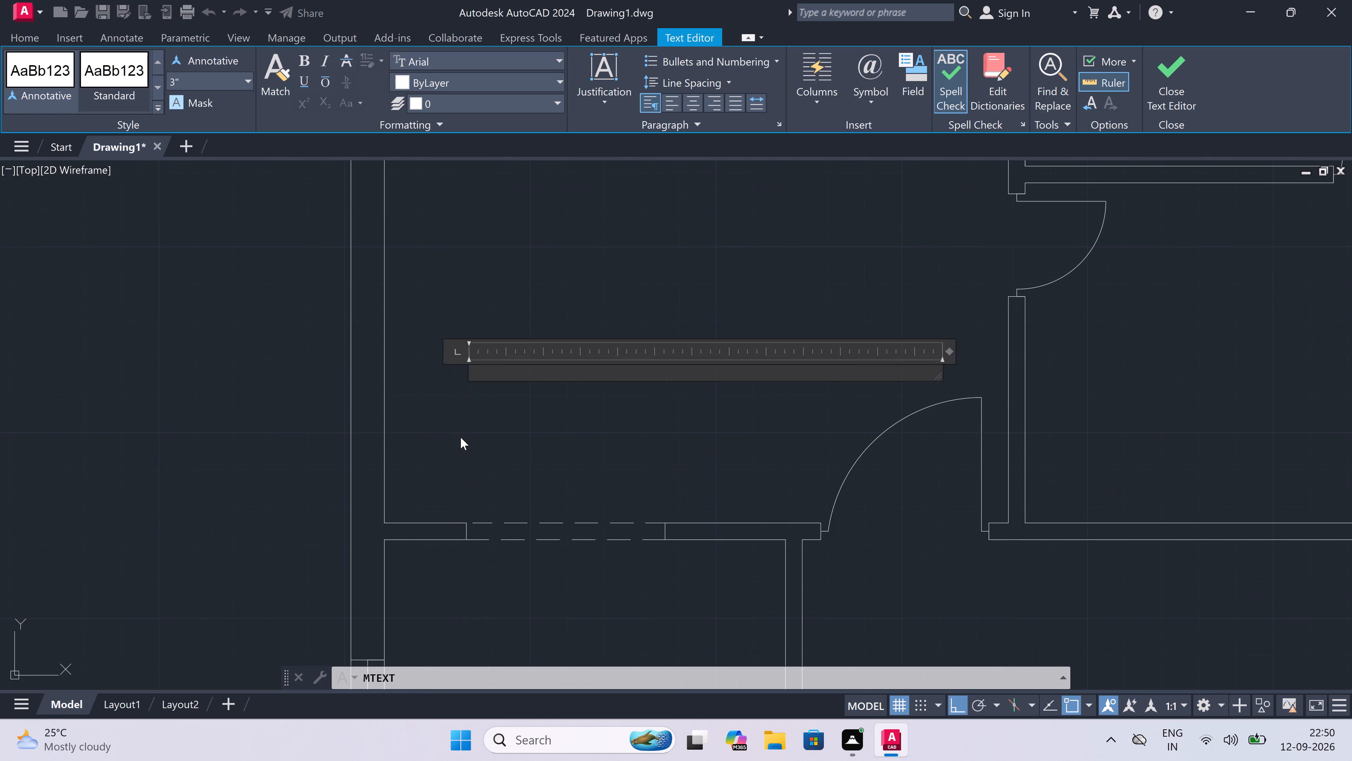
scroll(465, 424, "up", 1)
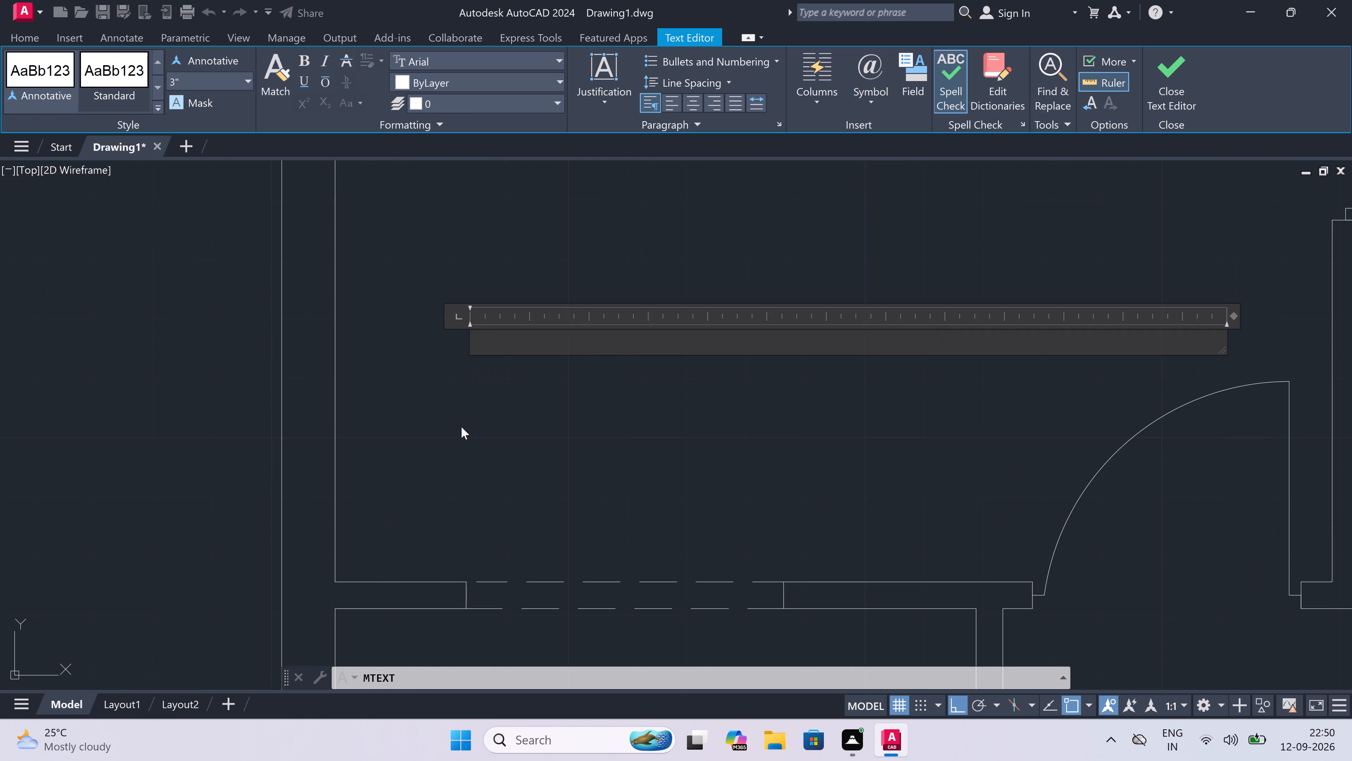
type("BED")
type("ROOM")
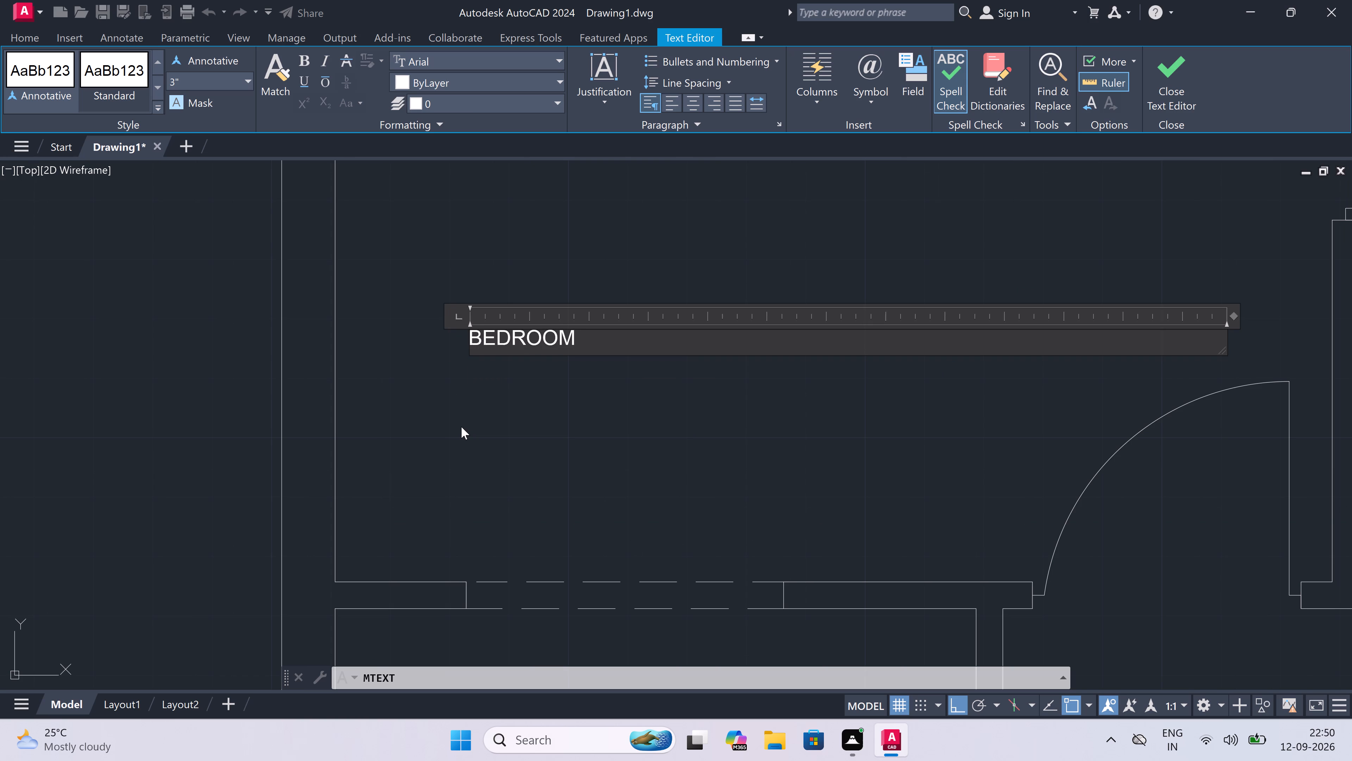
Add the room size 14'X16' as a second line under the BEDROOM name and finish the label.
key("Return")
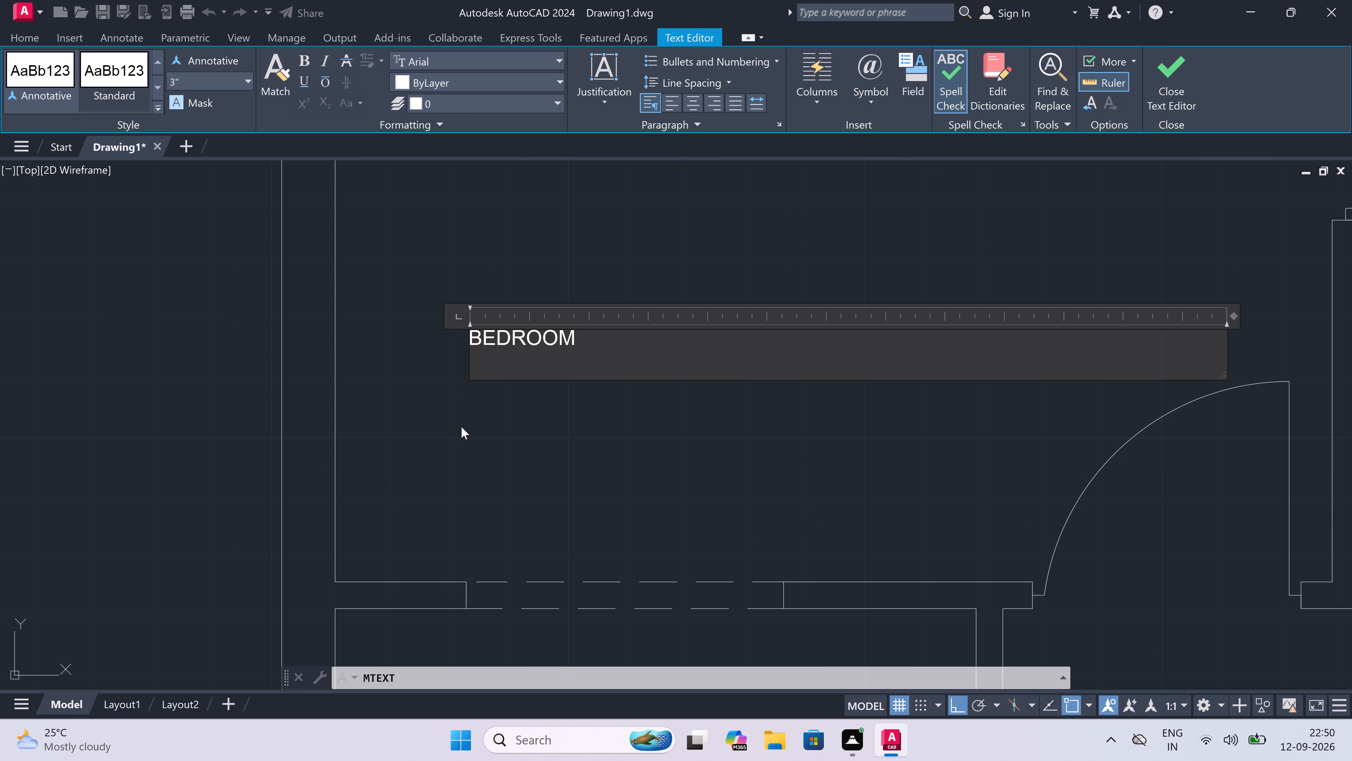
type("14'")
key("1")
key("BackSpace")
type("X15")
key("BackSpace")
type("6'")
left_click(519, 434)
scroll(517, 434, "down", 3)
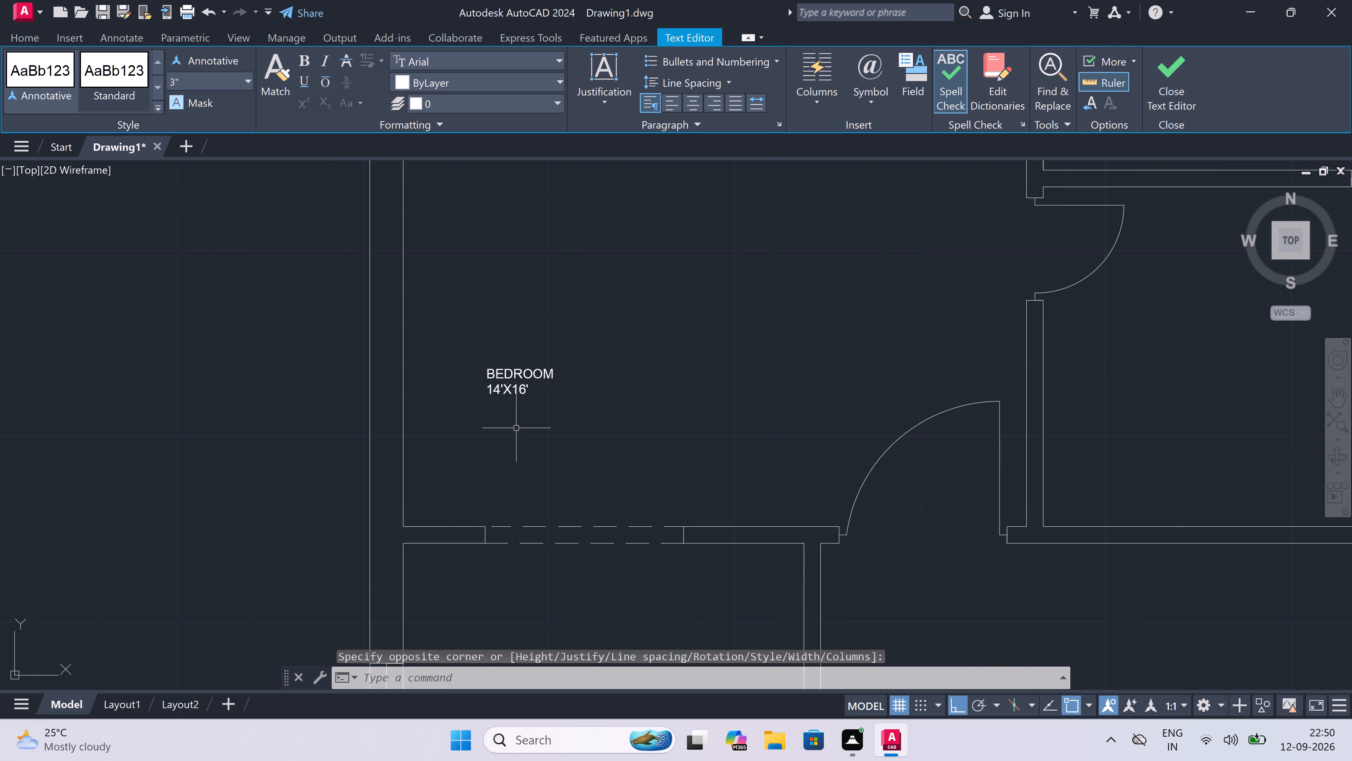
Edit the north-west room's label so its name reads BEDROOM-1.
scroll(511, 371, "up", 3)
double_click(511, 369)
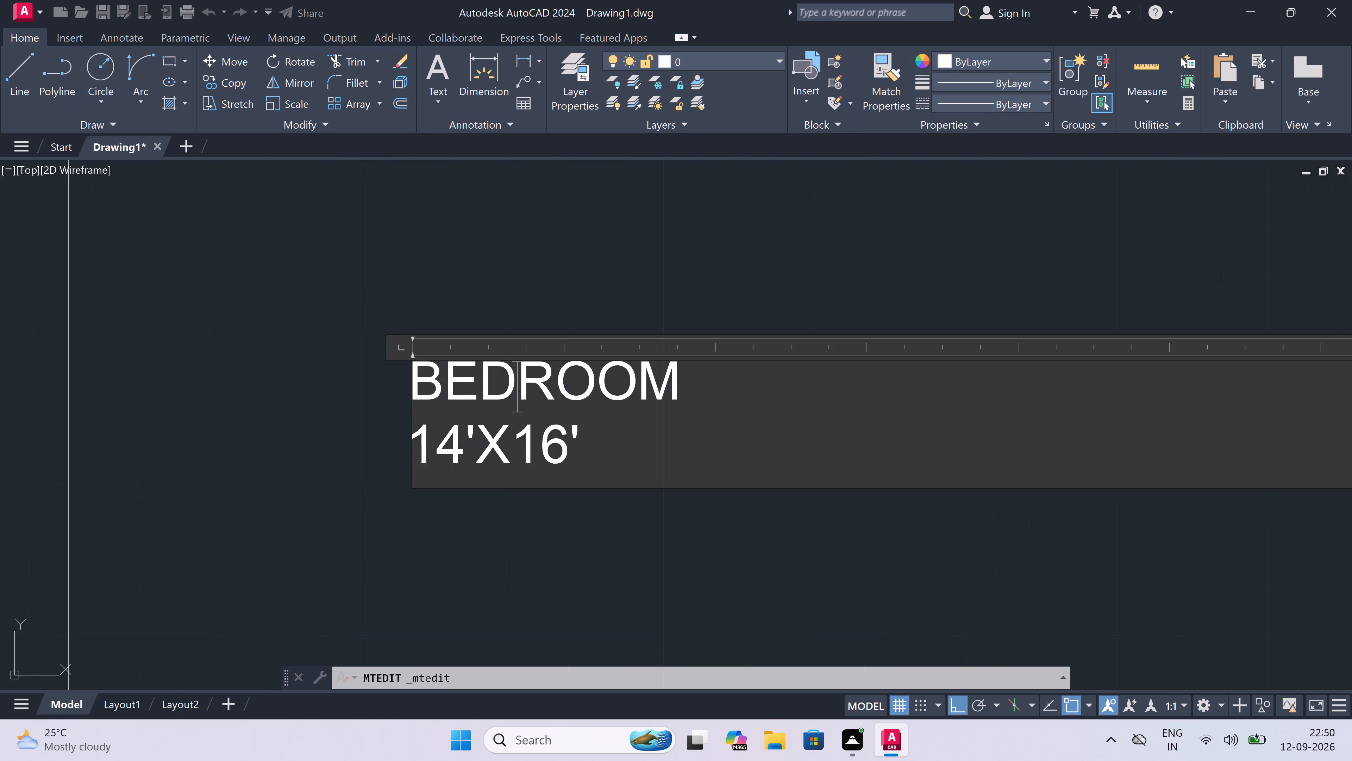
left_click(721, 380)
type("-1")
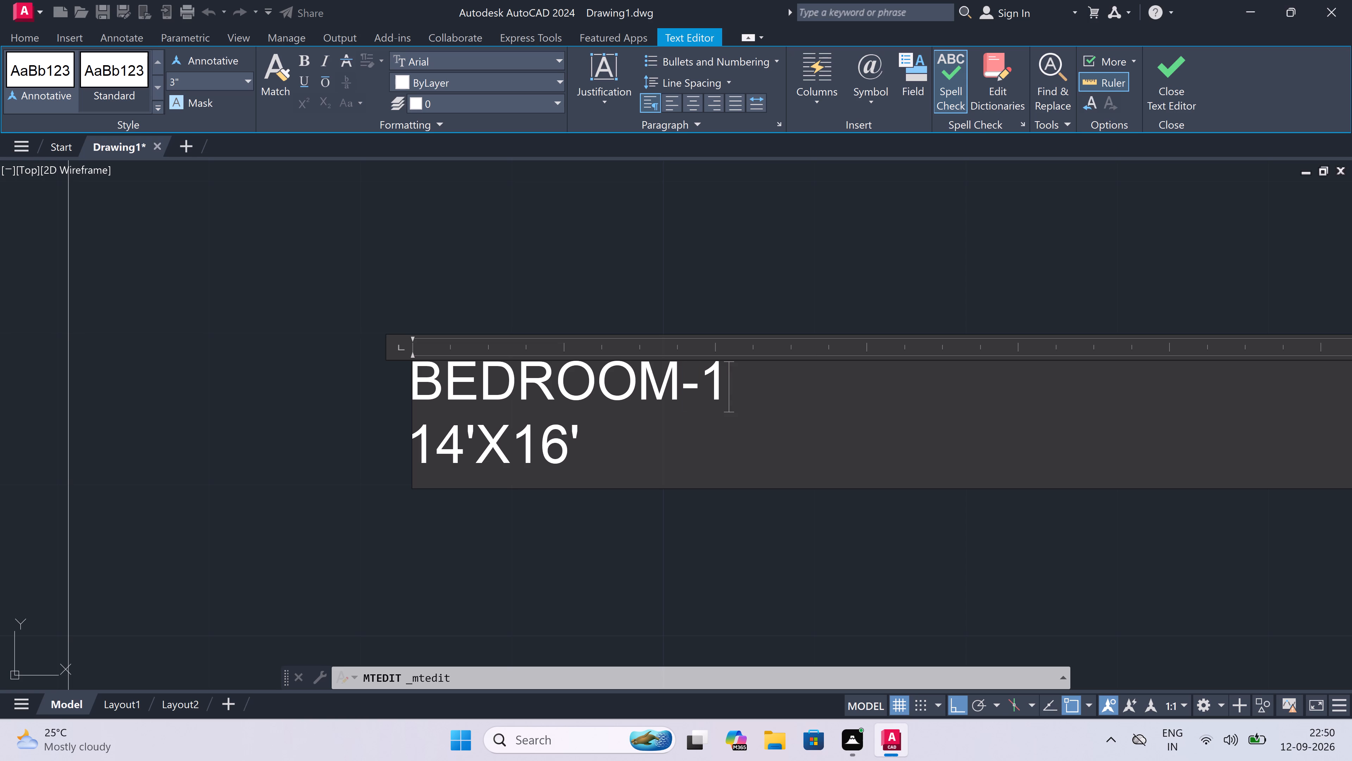
left_click(333, 341)
Place a multiline text label reading DRESS in the small west room directly south of BEDROOM-1.
scroll(333, 341, "down", 2)
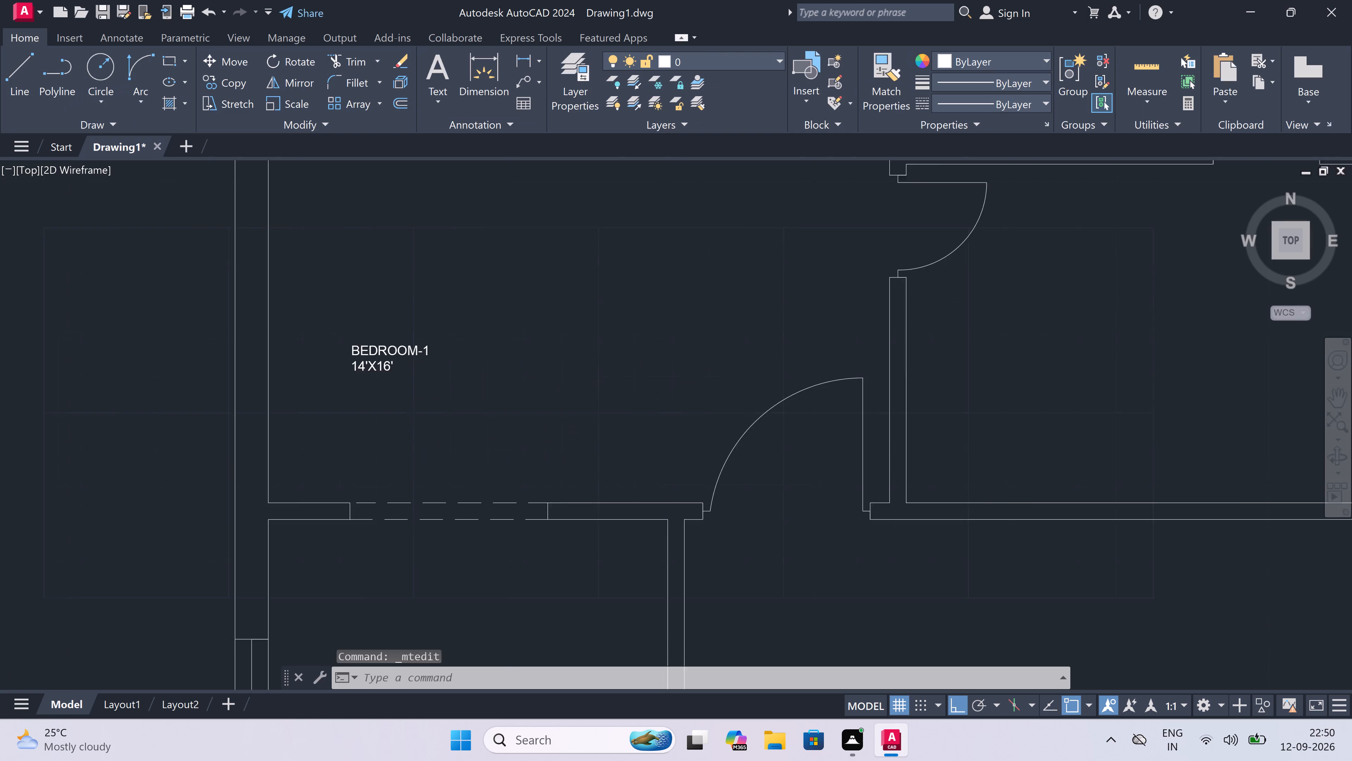
scroll(333, 341, "down", 5)
scroll(334, 463, "up", 3)
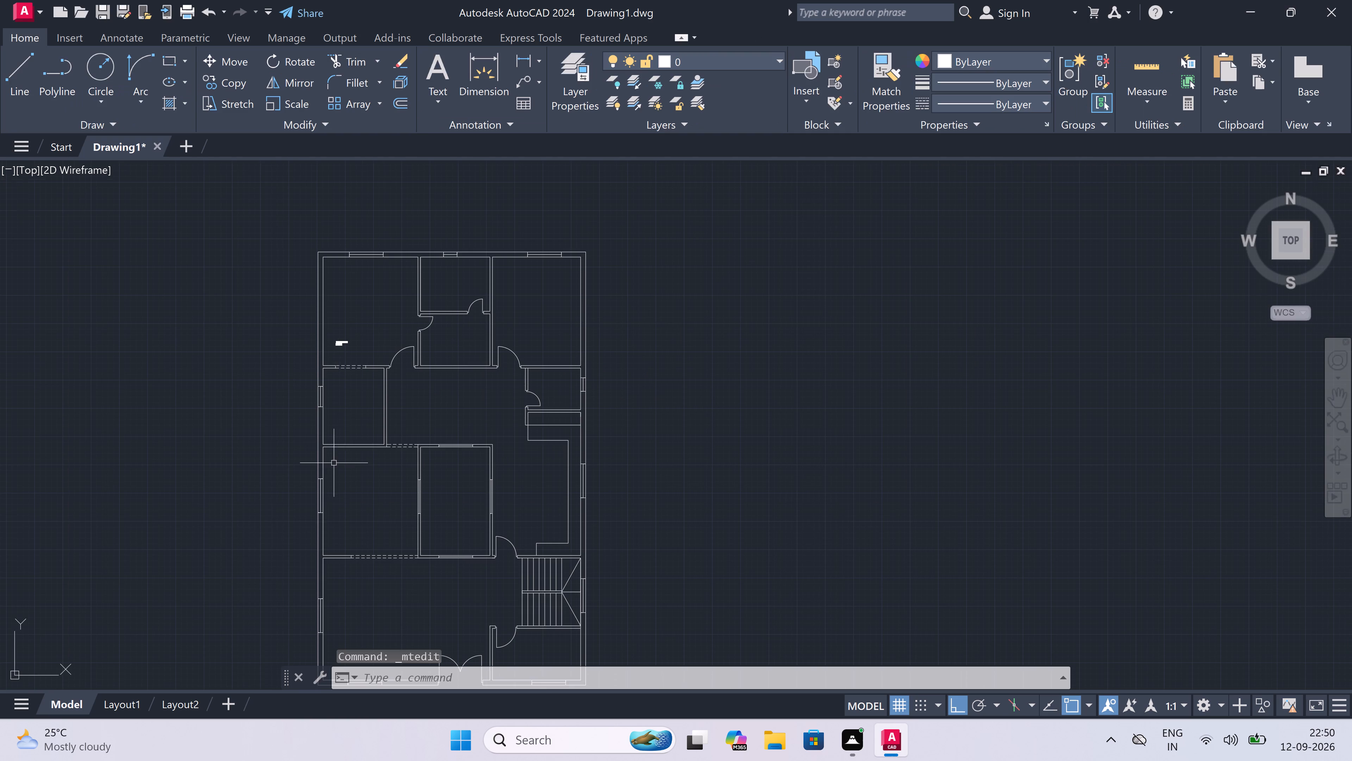
scroll(334, 463, "up", 1)
scroll(353, 345, "down", 3)
scroll(365, 285, "up", 3)
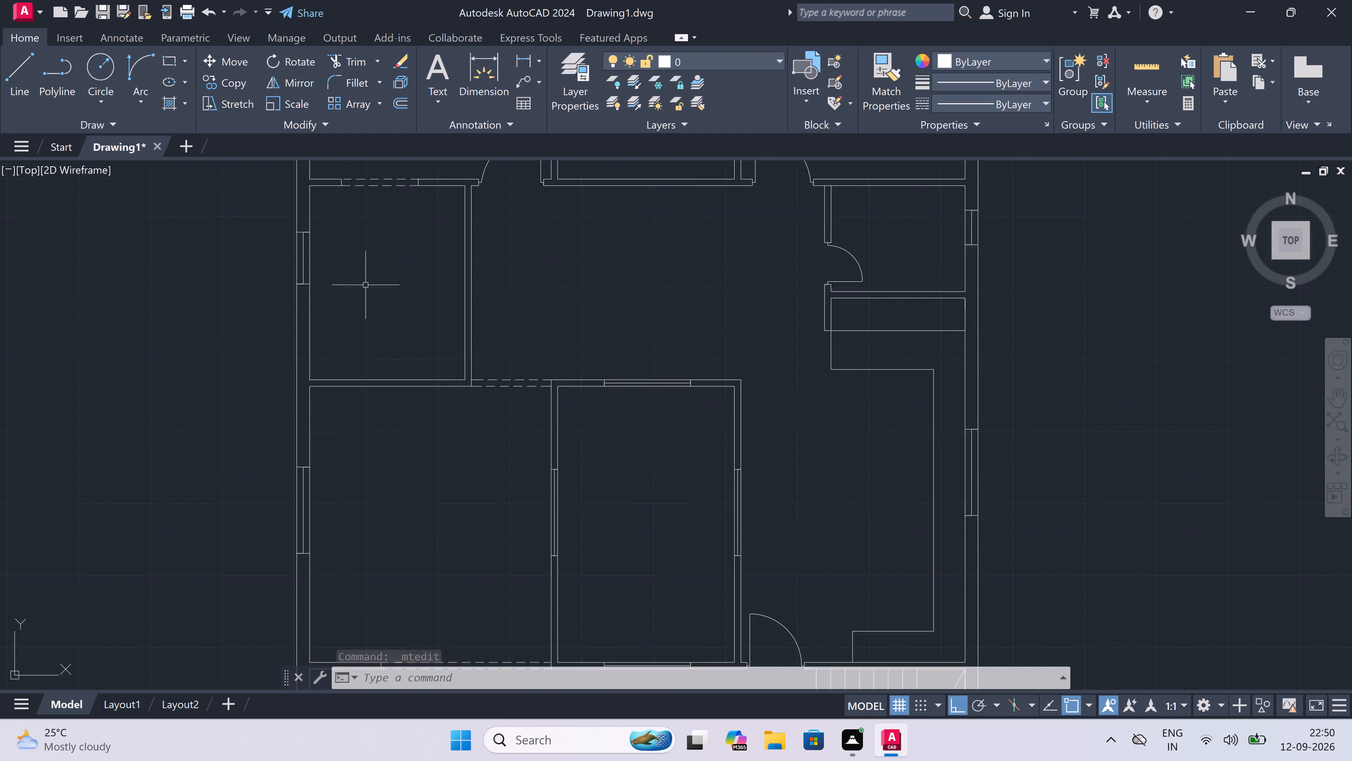
scroll(365, 286, "down", 4)
scroll(364, 279, "up", 3)
type("MT")
key("space")
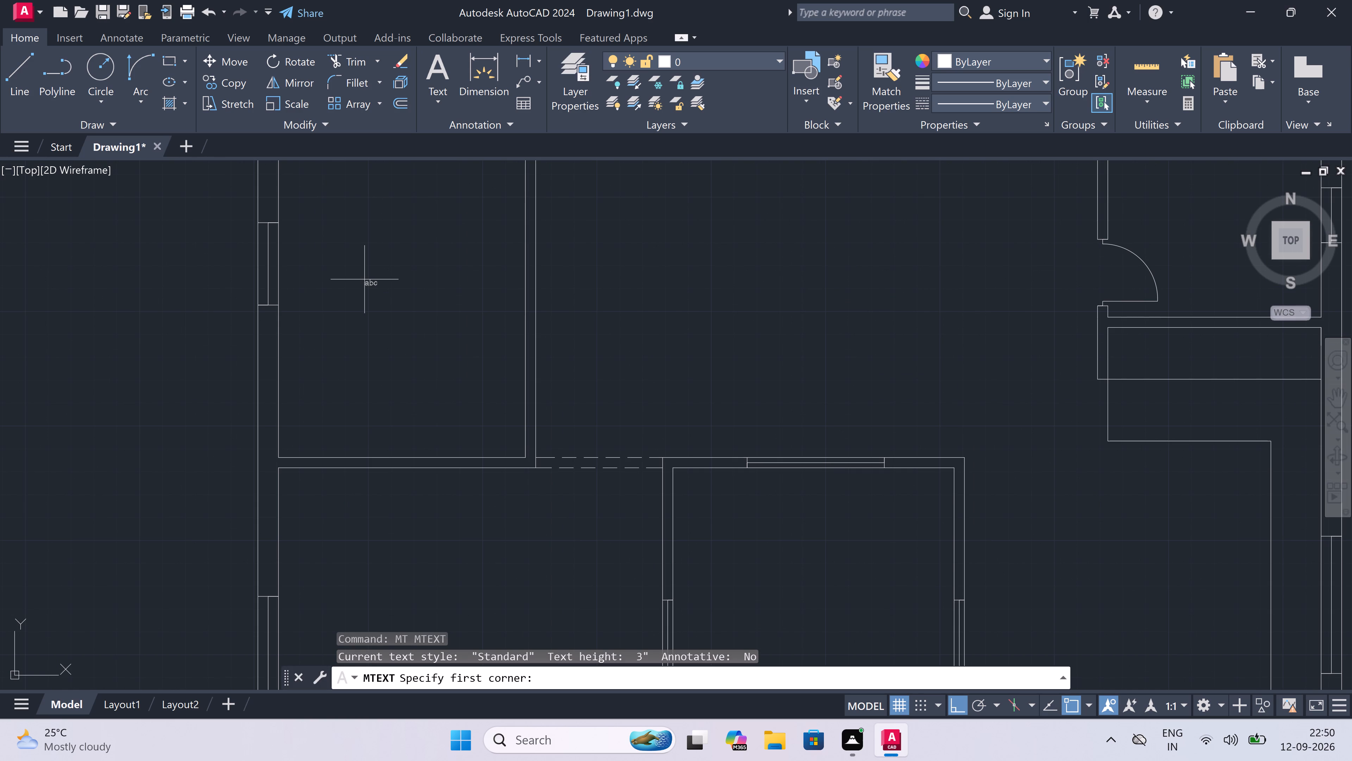
scroll(341, 258, "down", 3)
scroll(333, 229, "up", 3)
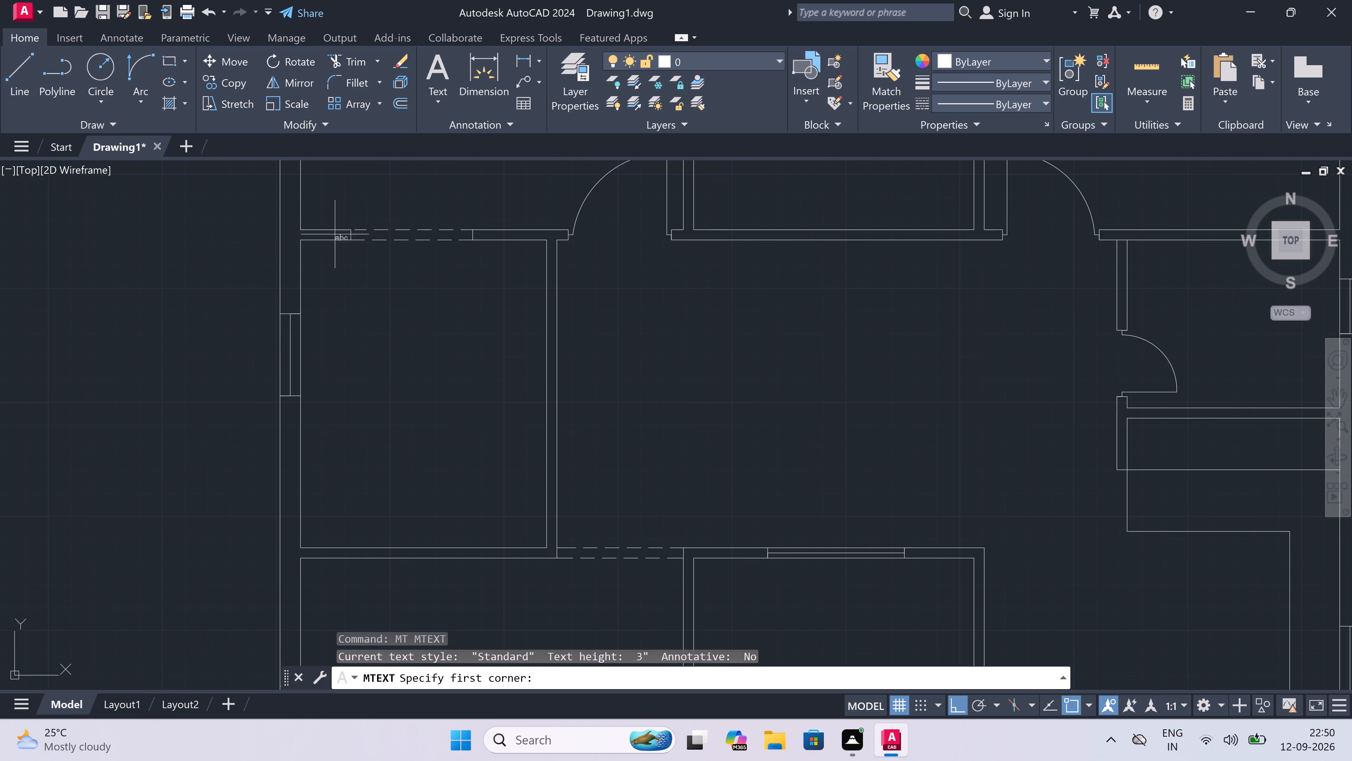
left_click_drag(352, 309, 354, 313)
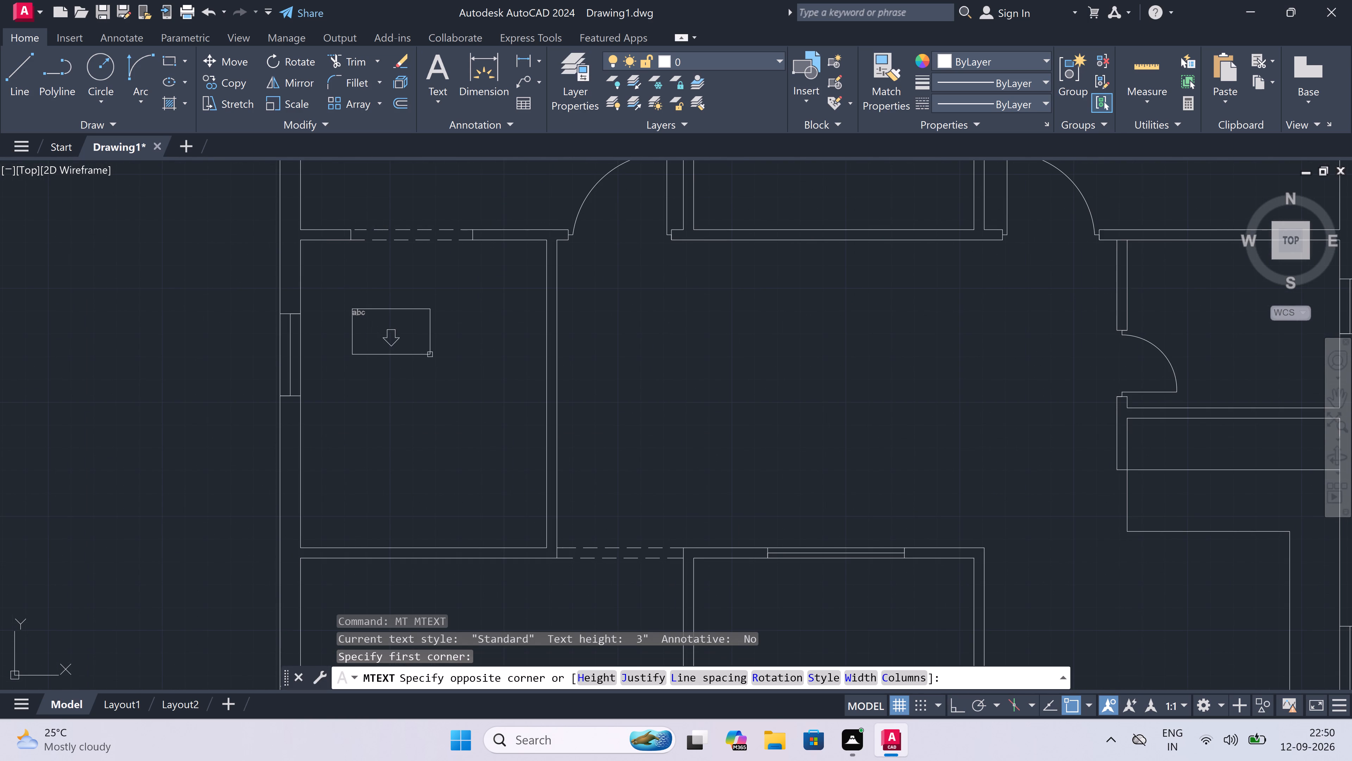
left_click(505, 354)
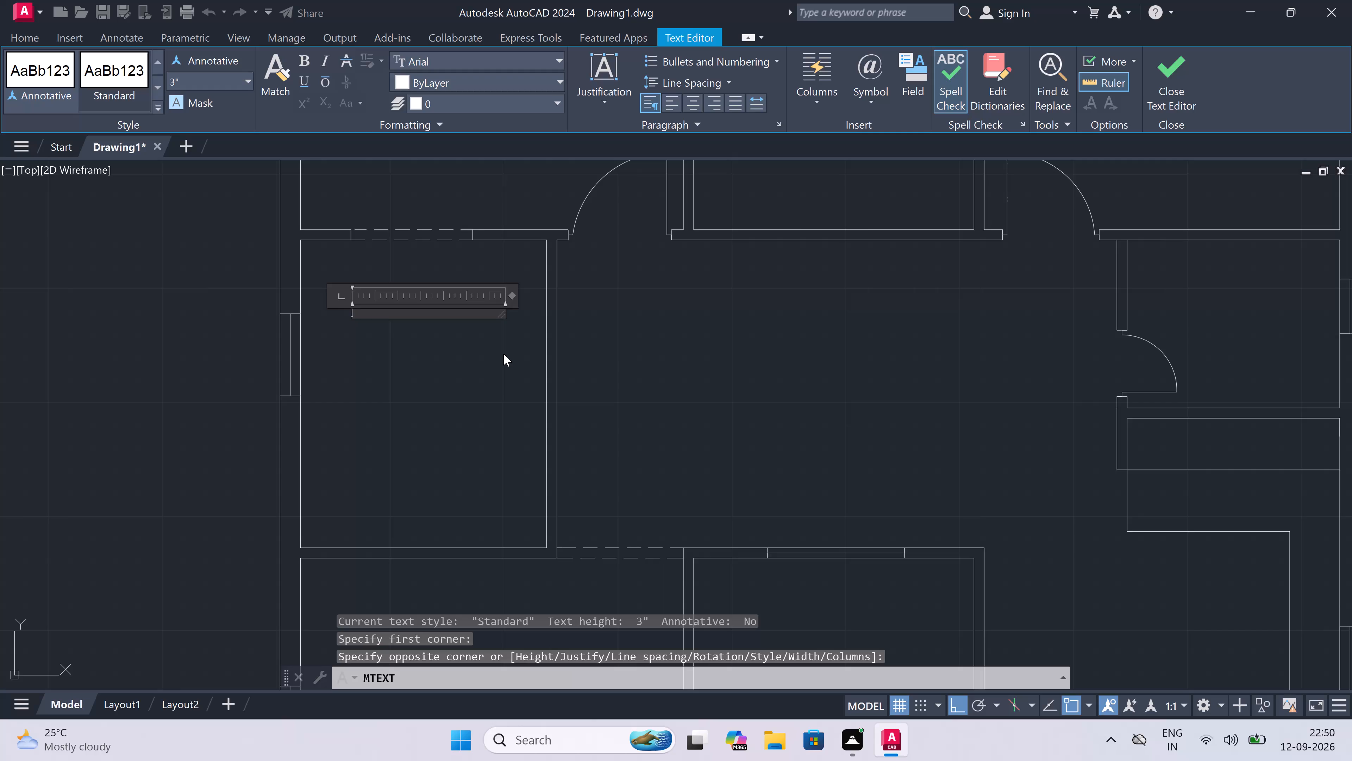
type("DRESS")
left_click(390, 354)
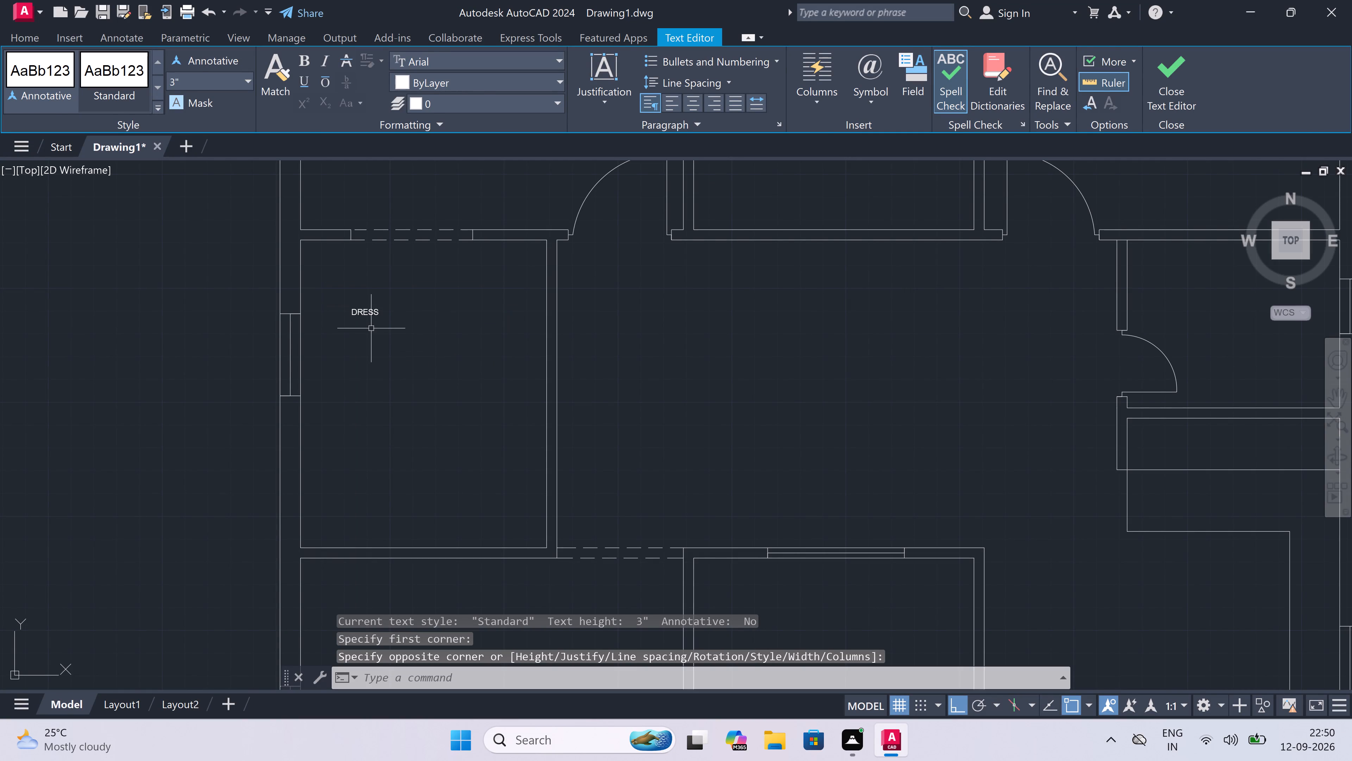
Shift the DRESS label slightly east within its room using its location grip.
left_click(363, 314)
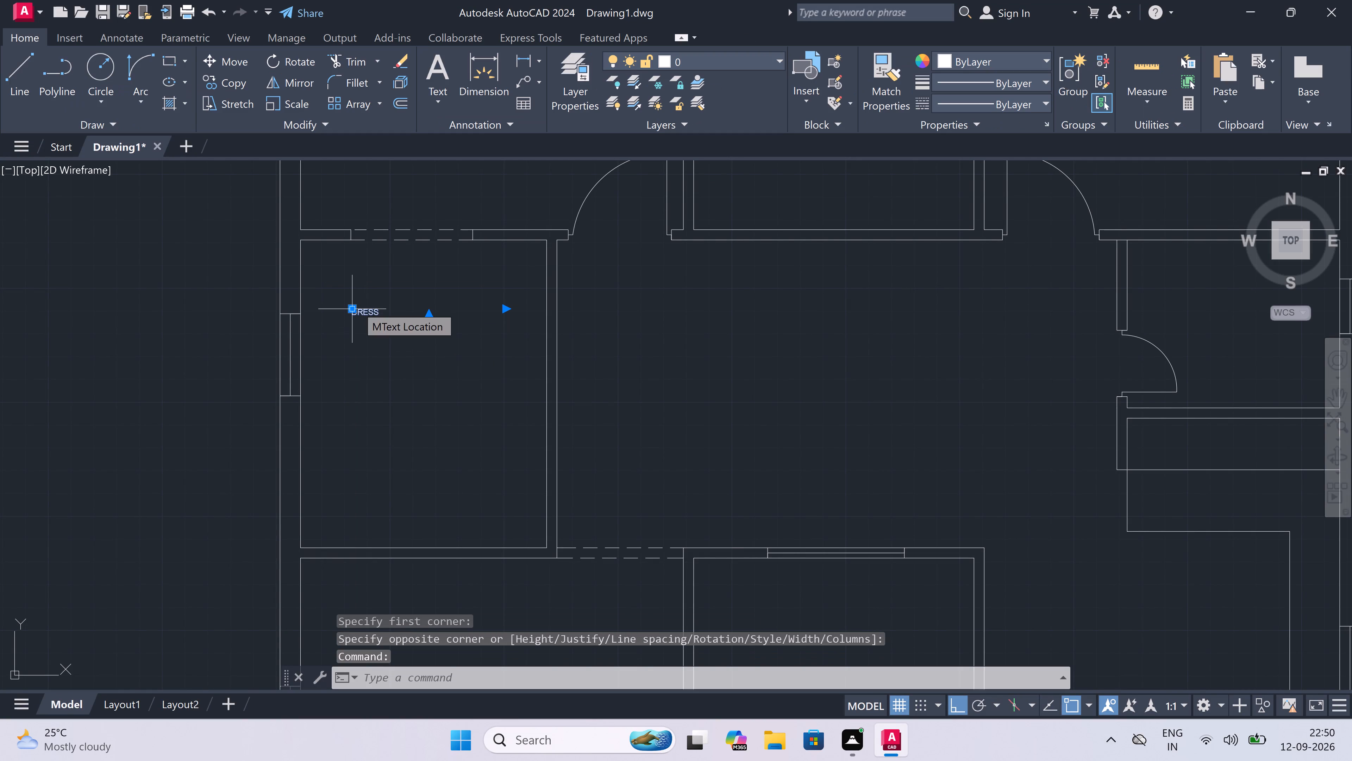
left_click_drag(356, 306, 363, 308)
left_click(382, 311)
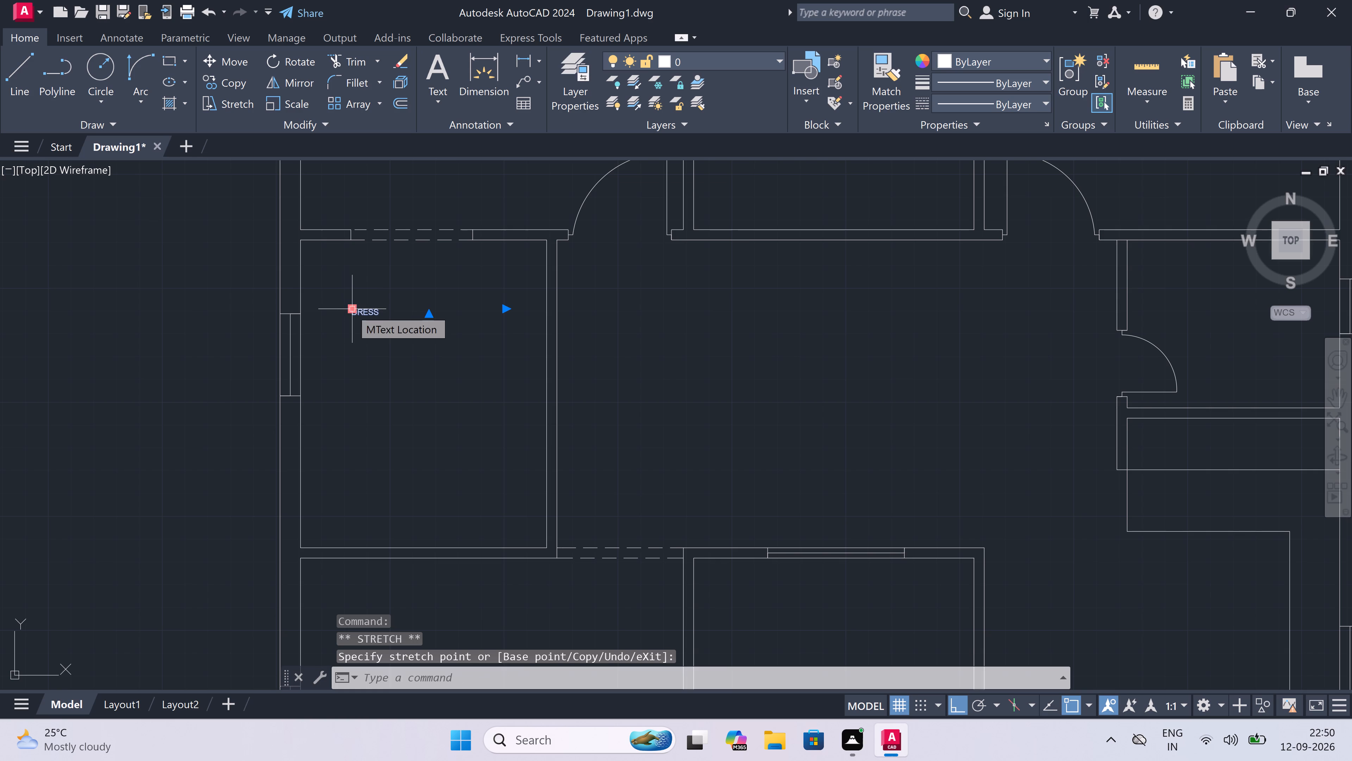
left_click_drag(350, 309, 355, 309)
scroll(369, 309, "up", 3)
left_click(369, 309)
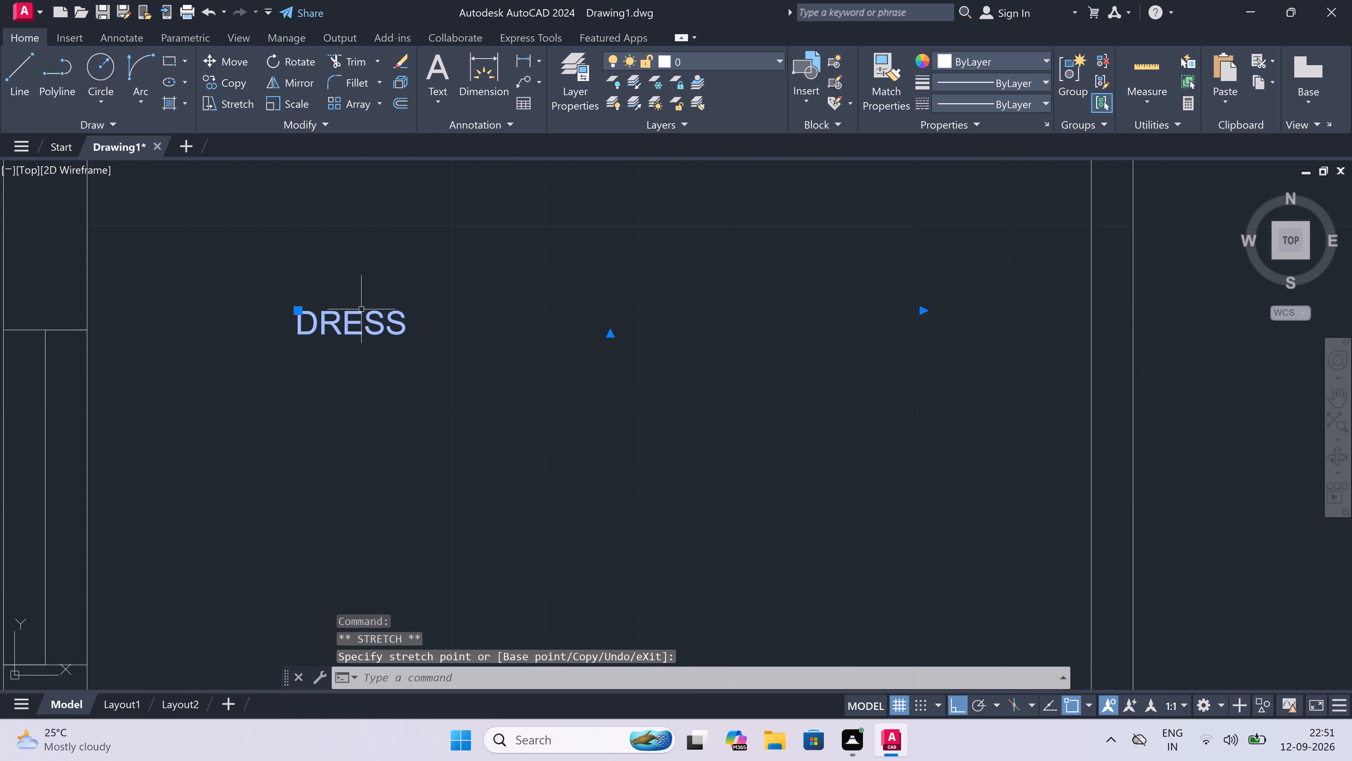
left_click_drag(294, 311, 303, 311)
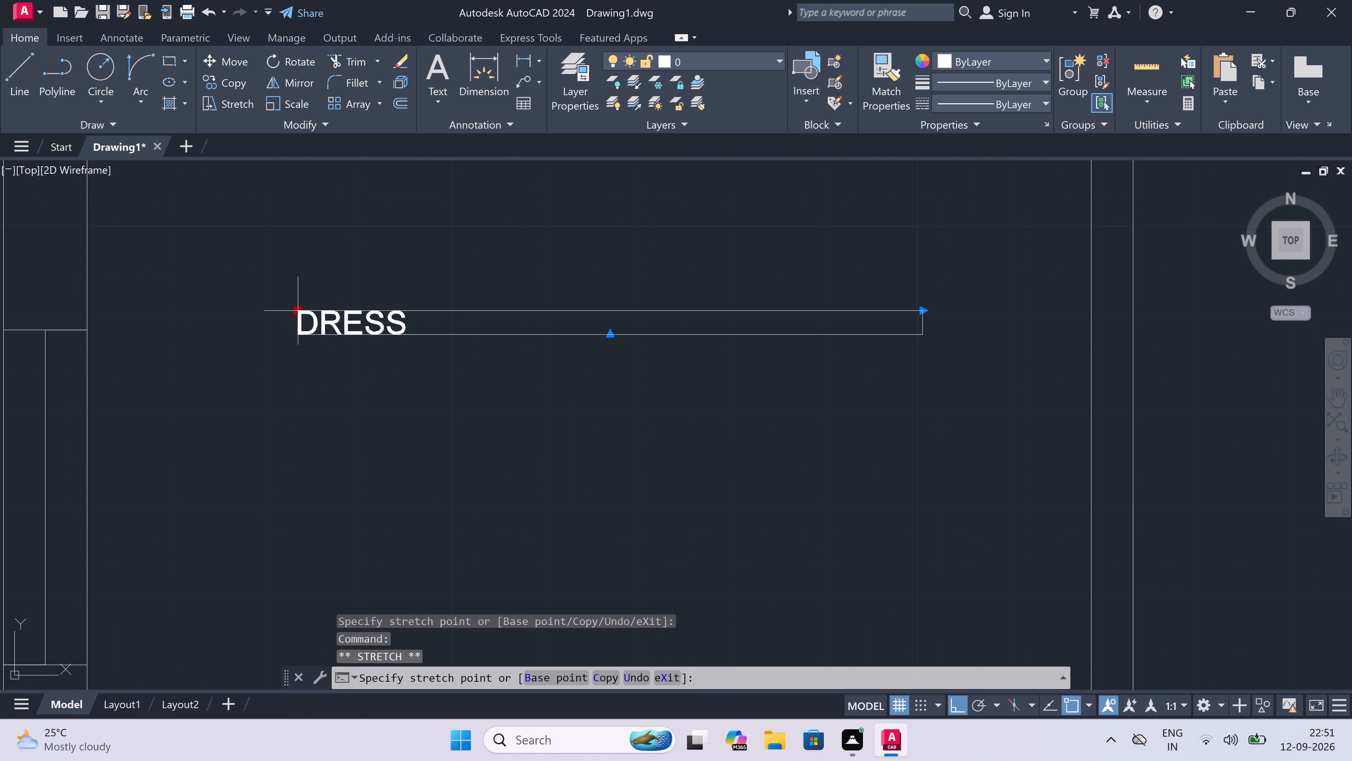
scroll(353, 308, "up", 3)
left_click(351, 317)
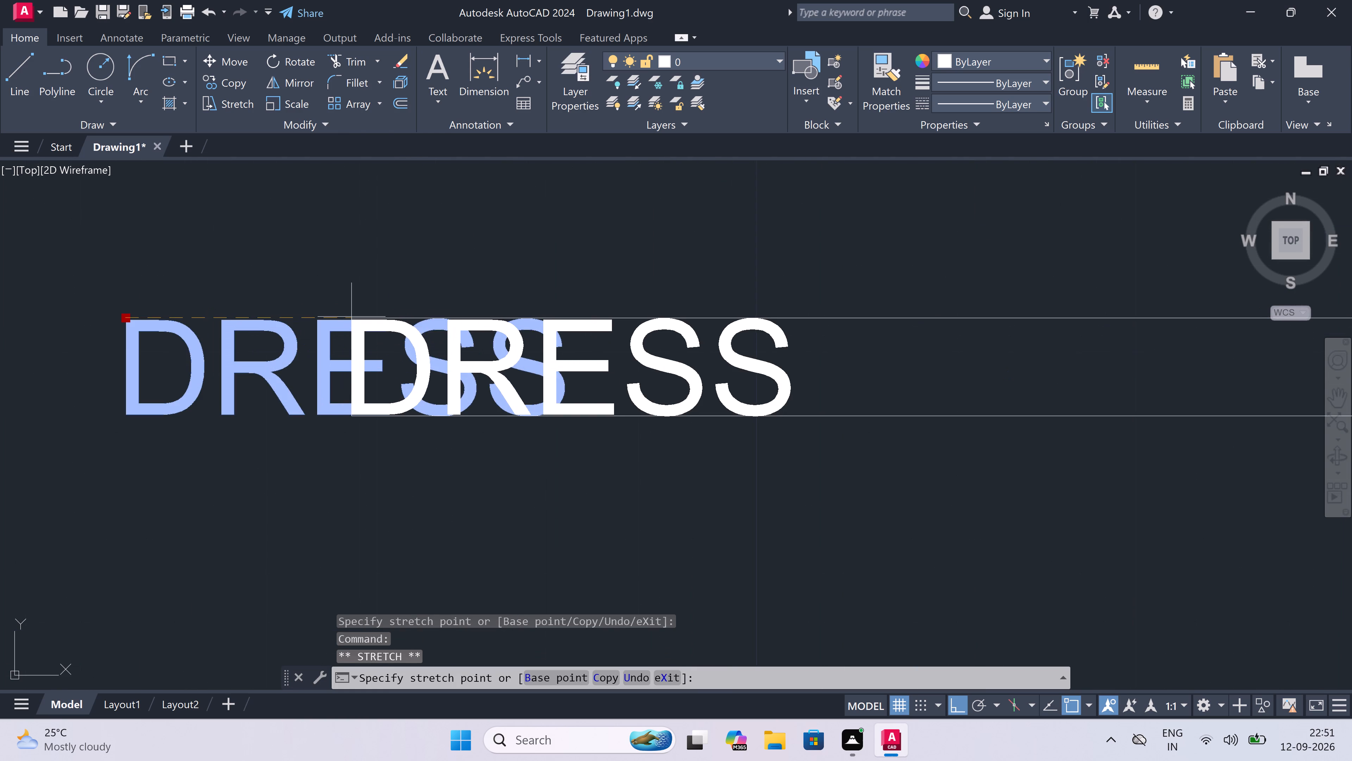
key("Escape")
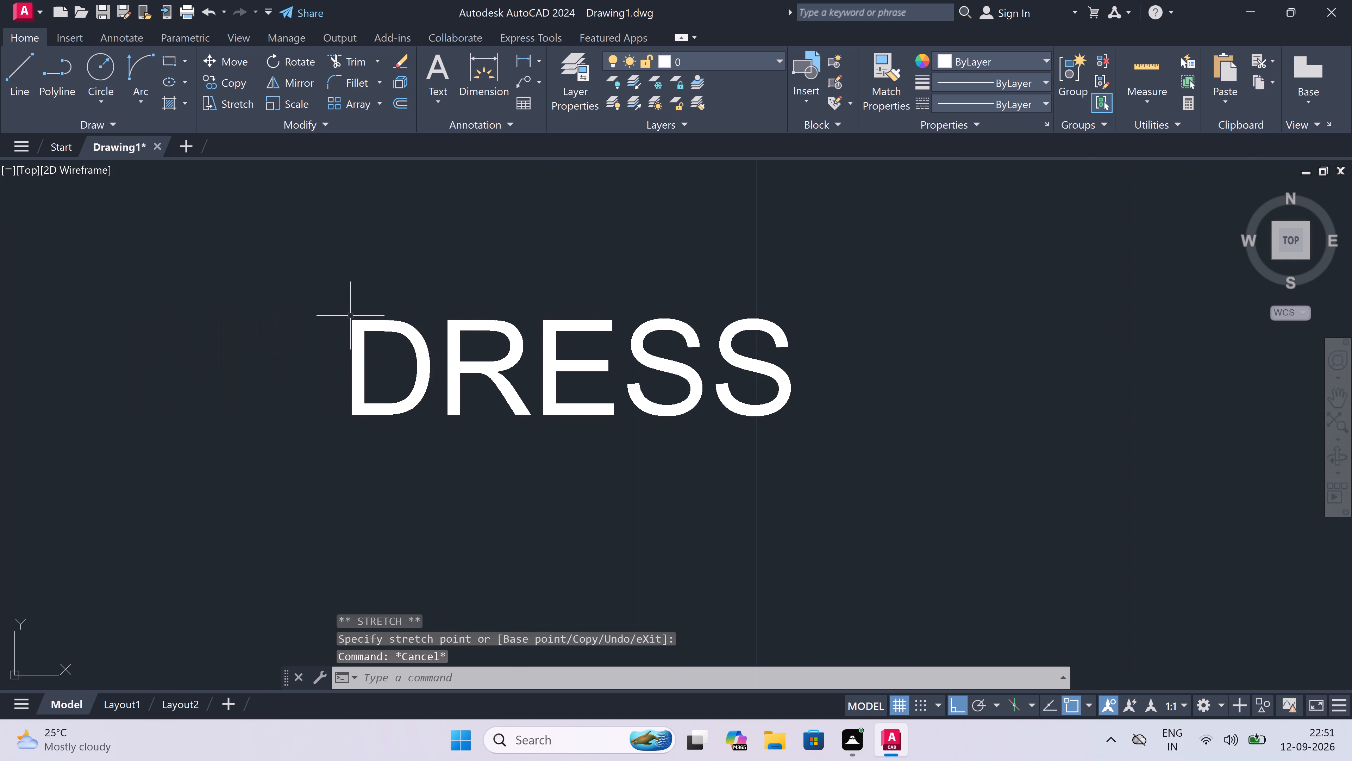
Draw a three-sided inner outline with connected lines inside the west DRESS room, parallel to its walls and starting and ending at the north wall.
scroll(350, 316, "down", 3)
type("L")
key("space")
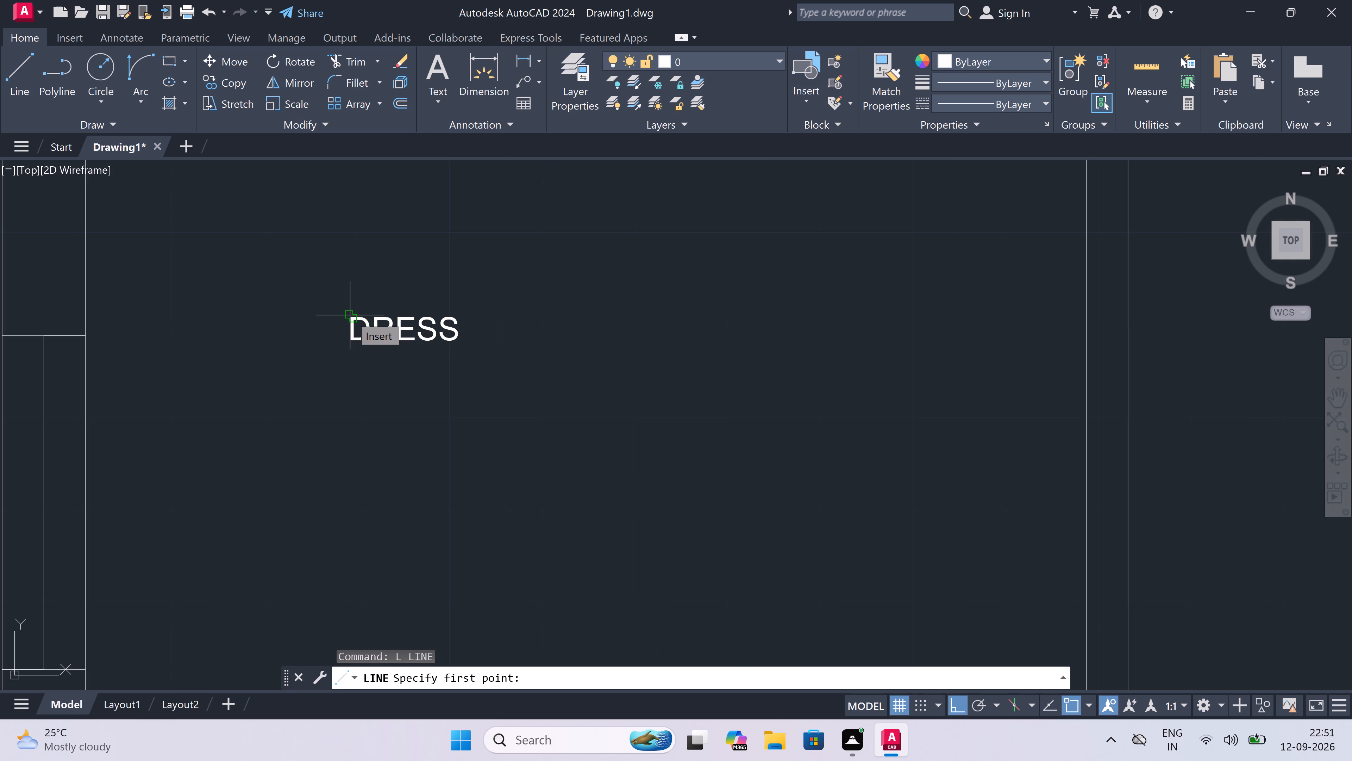
scroll(349, 314, "down", 2)
left_click_drag(303, 207, 303, 252)
scroll(304, 291, "down", 4)
scroll(307, 348, "up", 3)
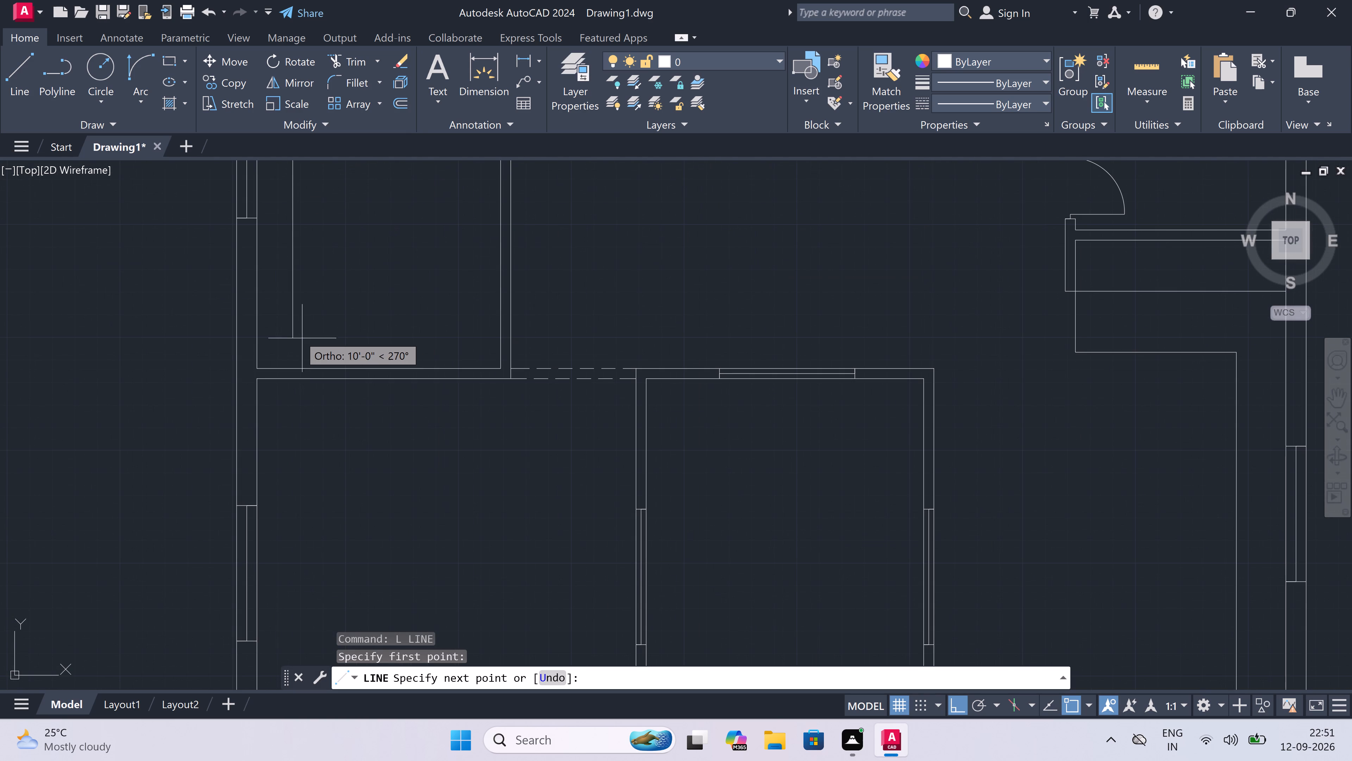
left_click_drag(291, 333, 307, 333)
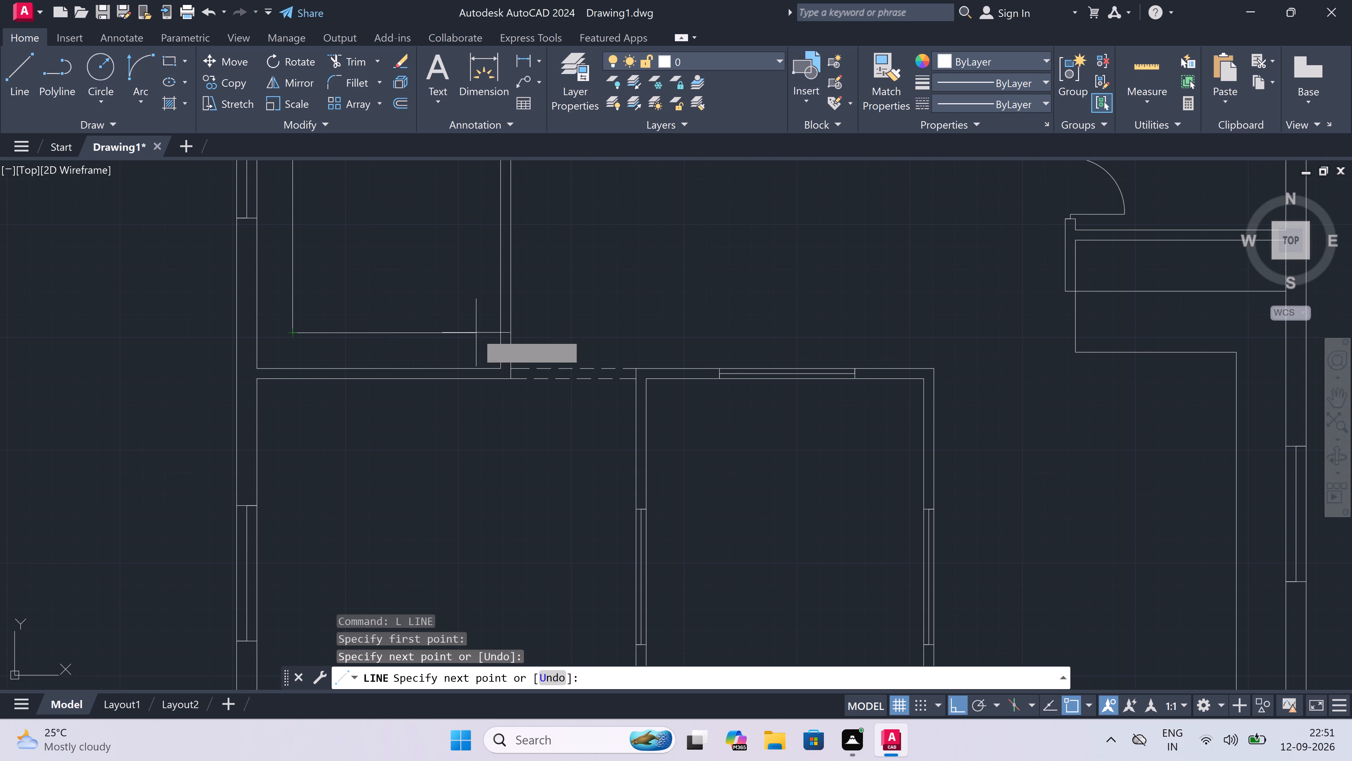
left_click(462, 332)
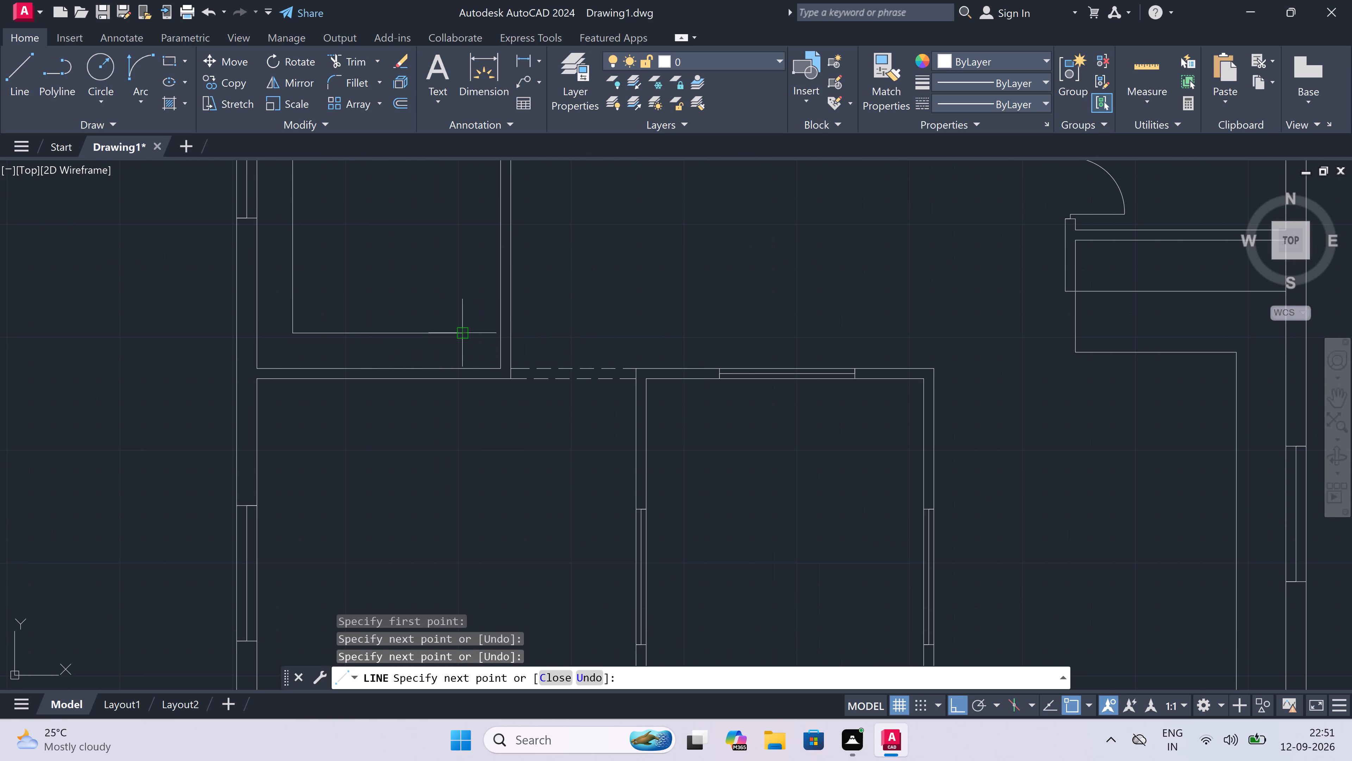
scroll(462, 332, "down", 4)
scroll(457, 298, "up", 4)
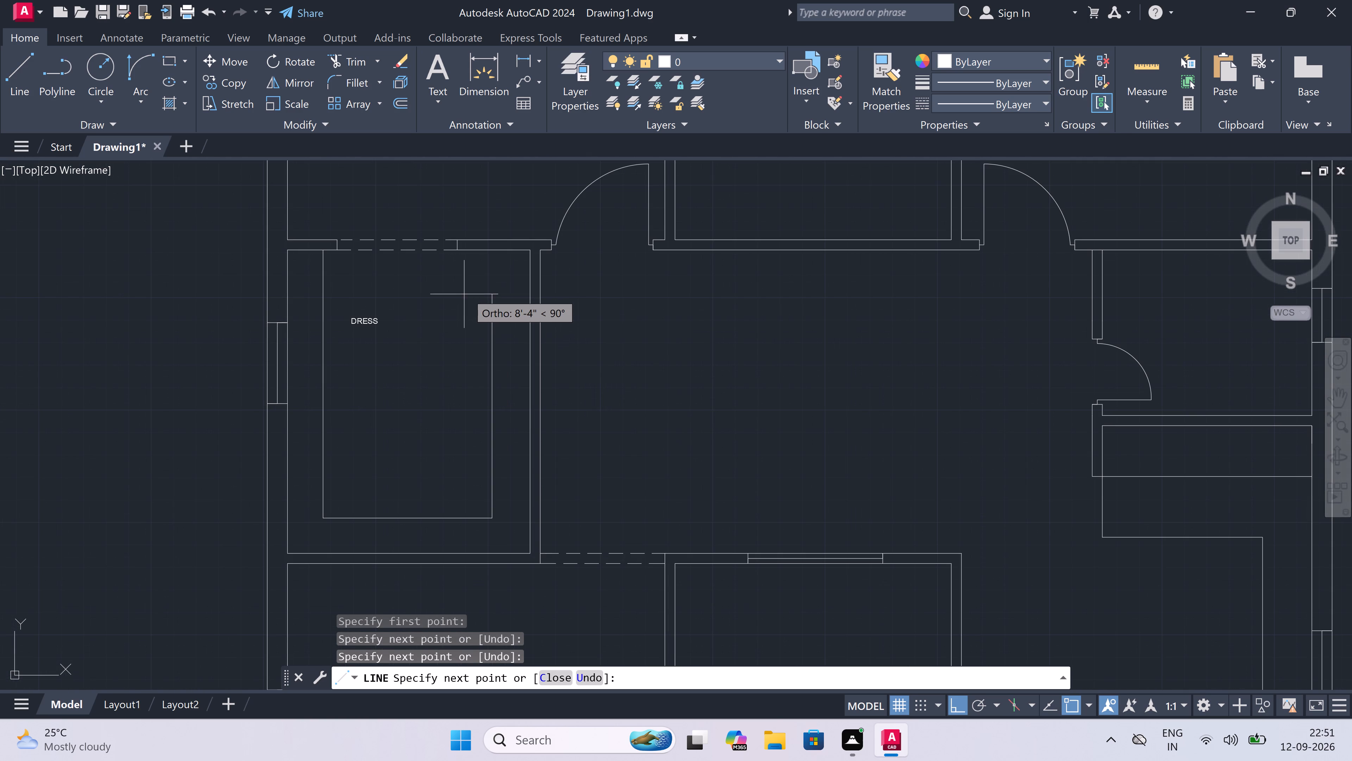
left_click(487, 255)
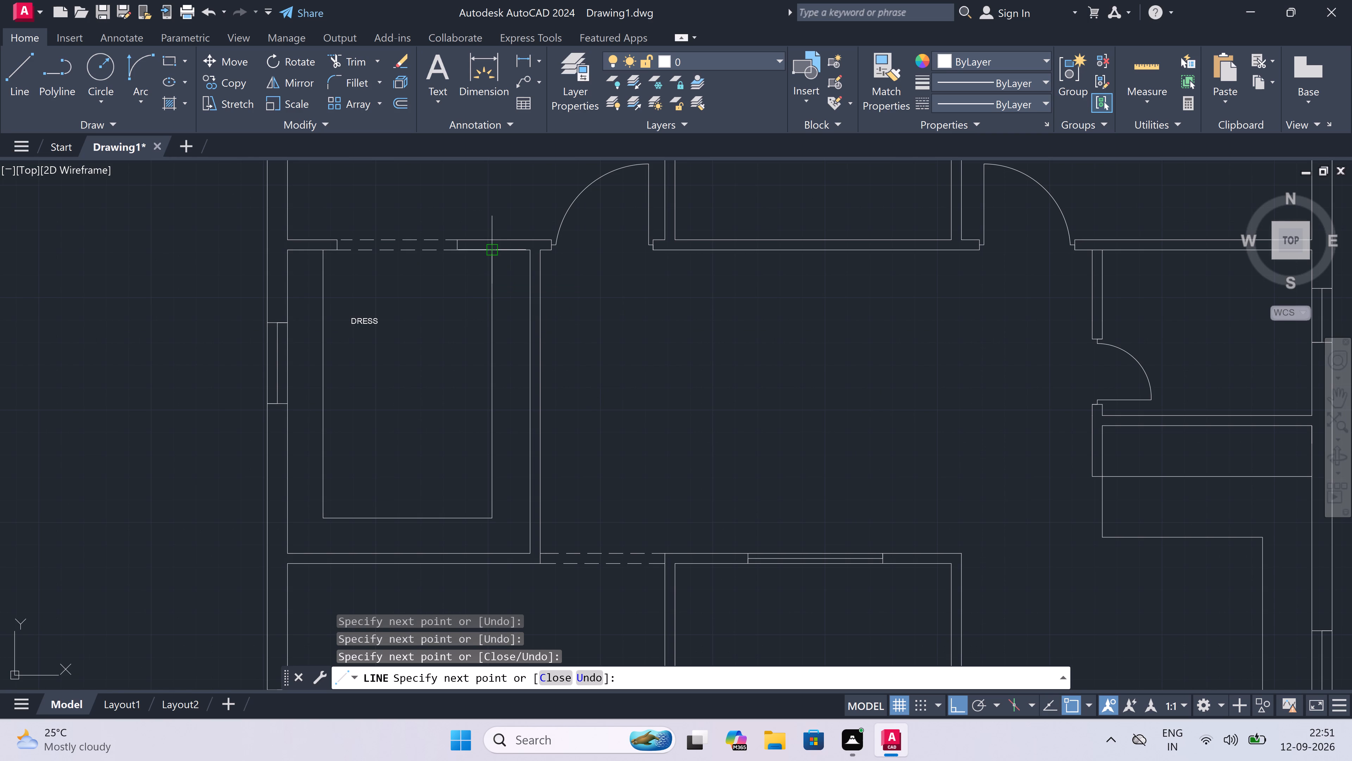
key("Escape")
Place a multiline text label reading TOILET in the north-middle room, between the two northern corner rooms.
scroll(478, 268, "down", 2)
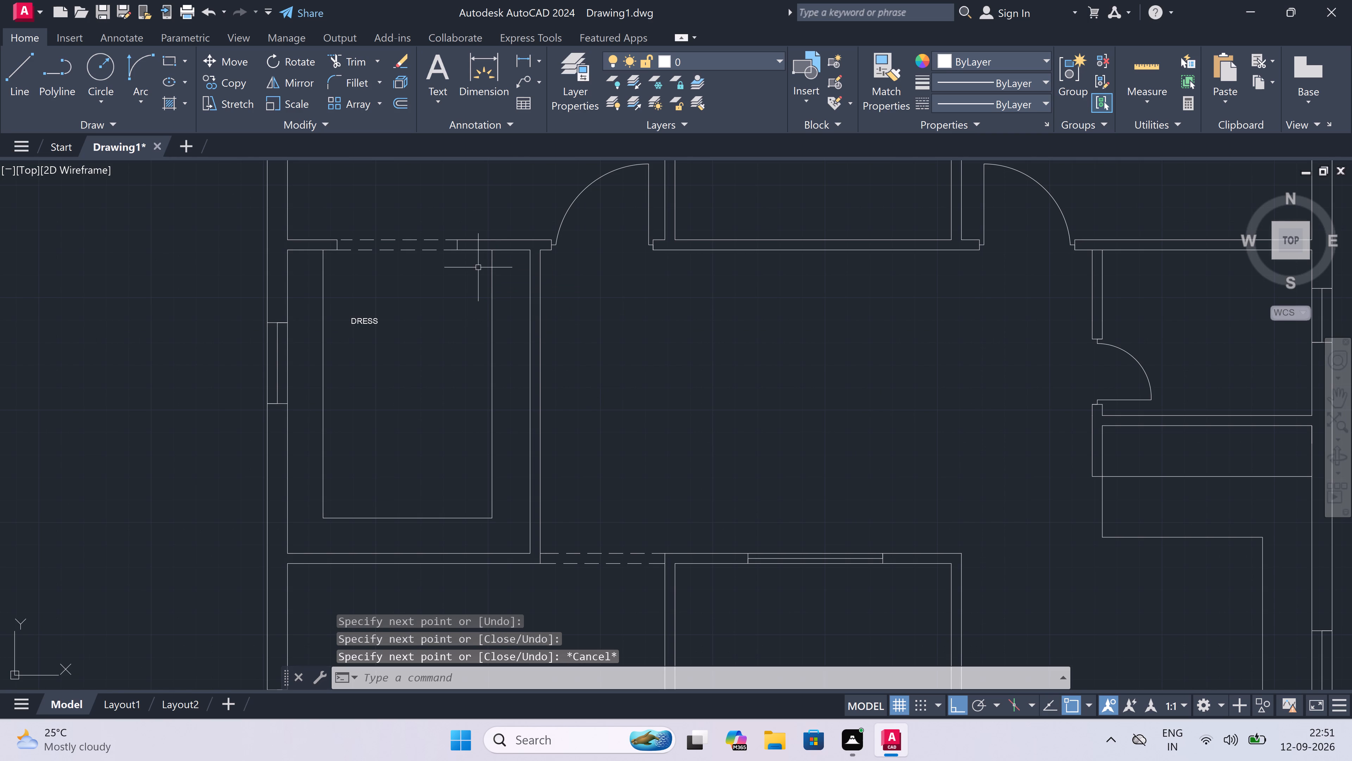
scroll(478, 268, "down", 2)
scroll(620, 242, "down", 2)
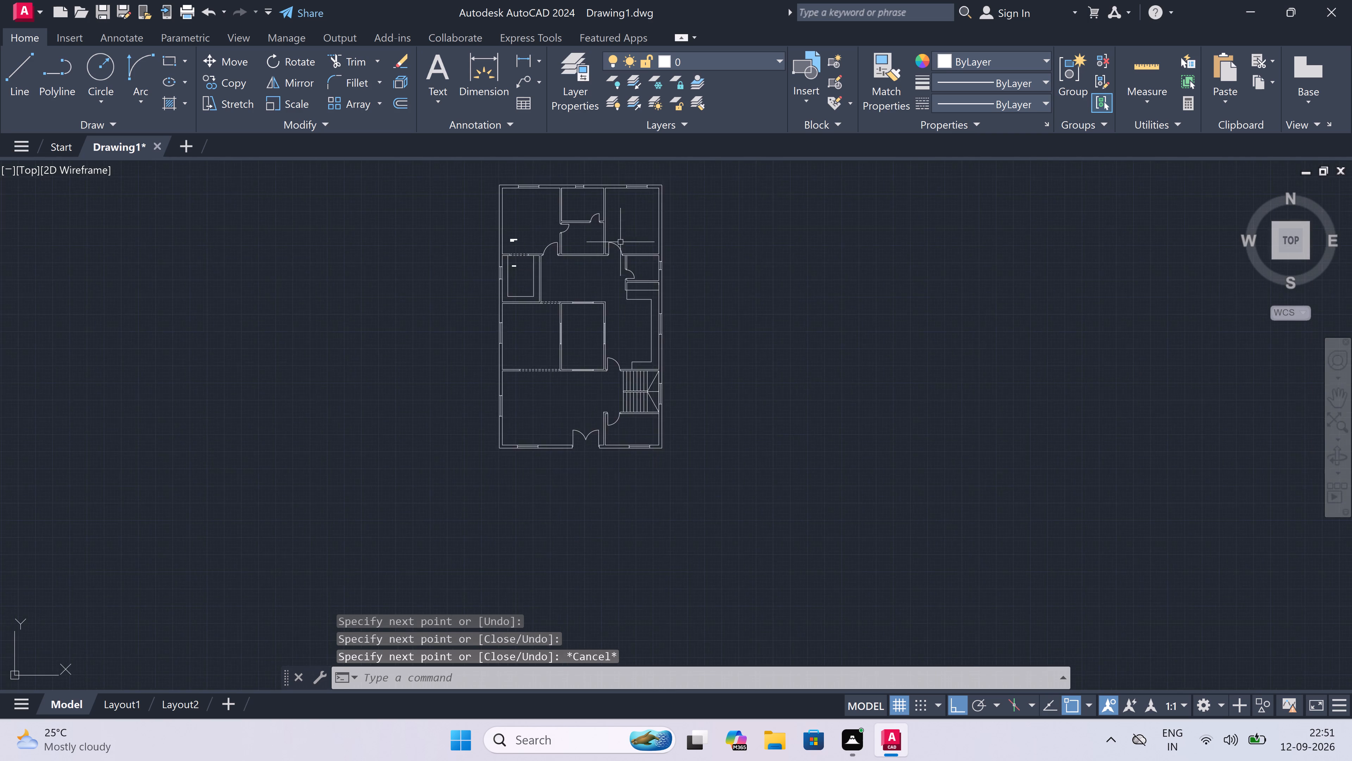
scroll(594, 205, "up", 3)
scroll(622, 242, "up", 2)
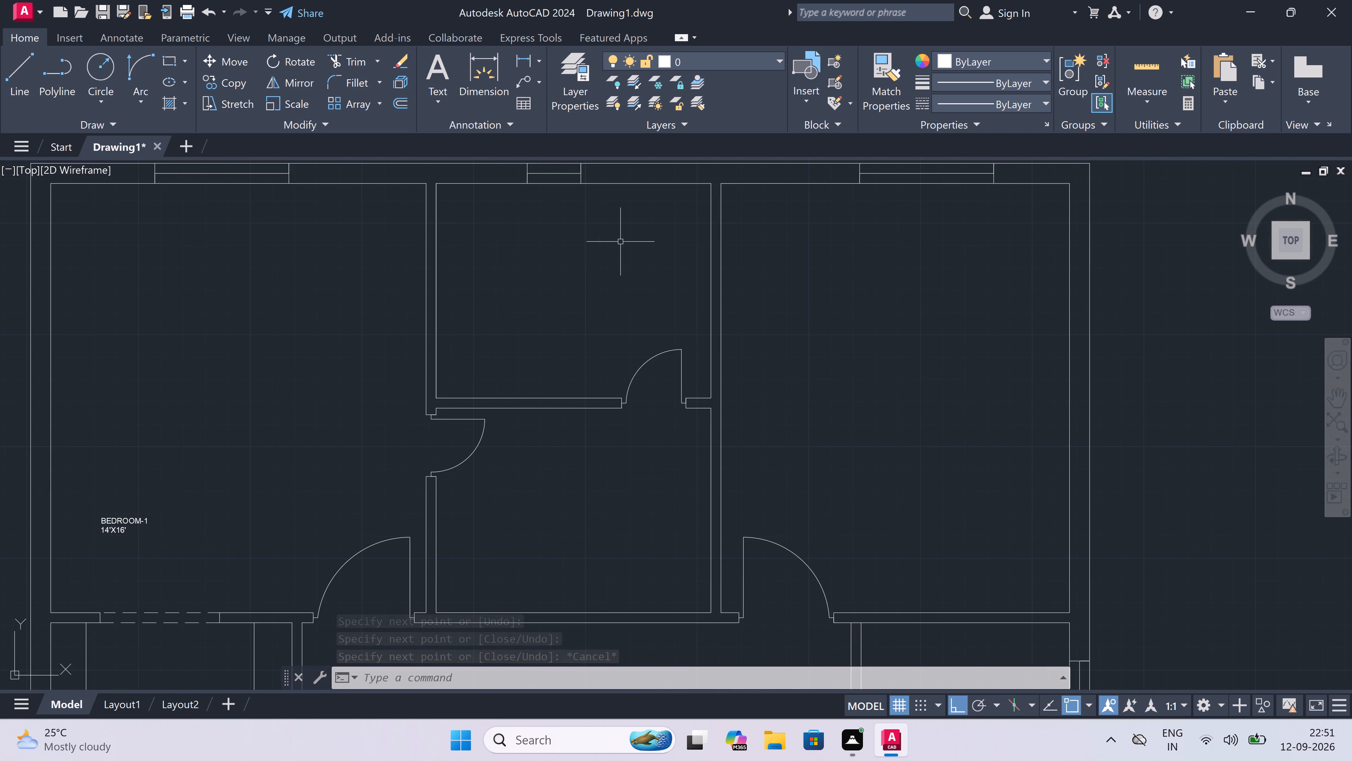
type("MT")
key("space")
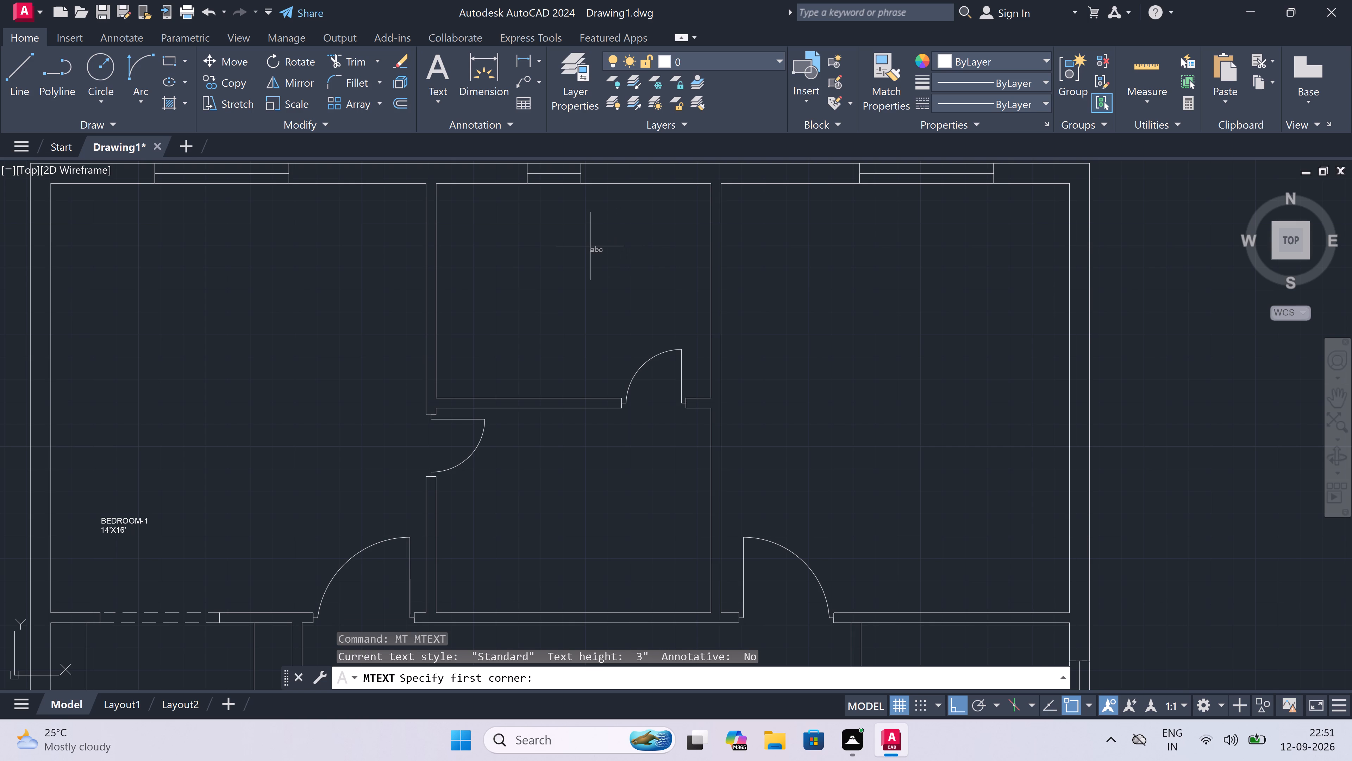
left_click_drag(565, 231, 567, 238)
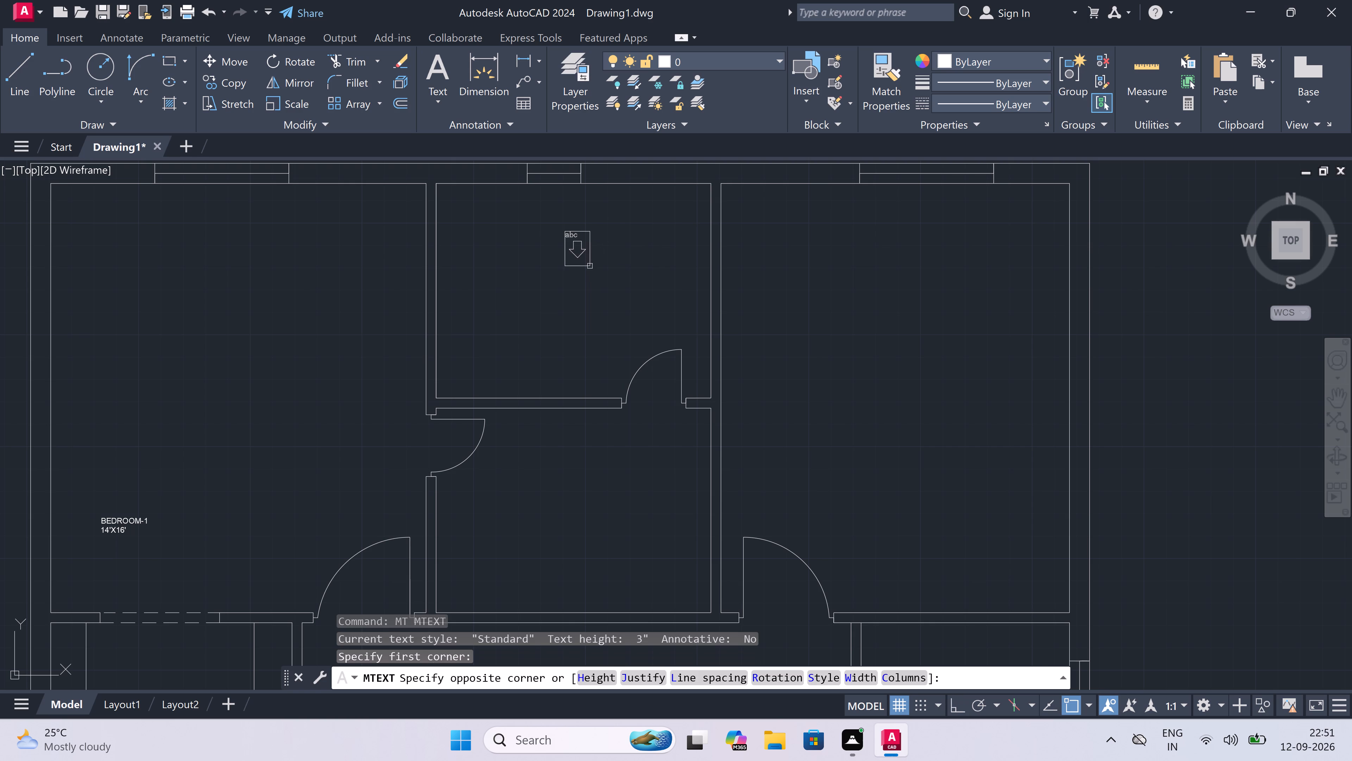
left_click(751, 260)
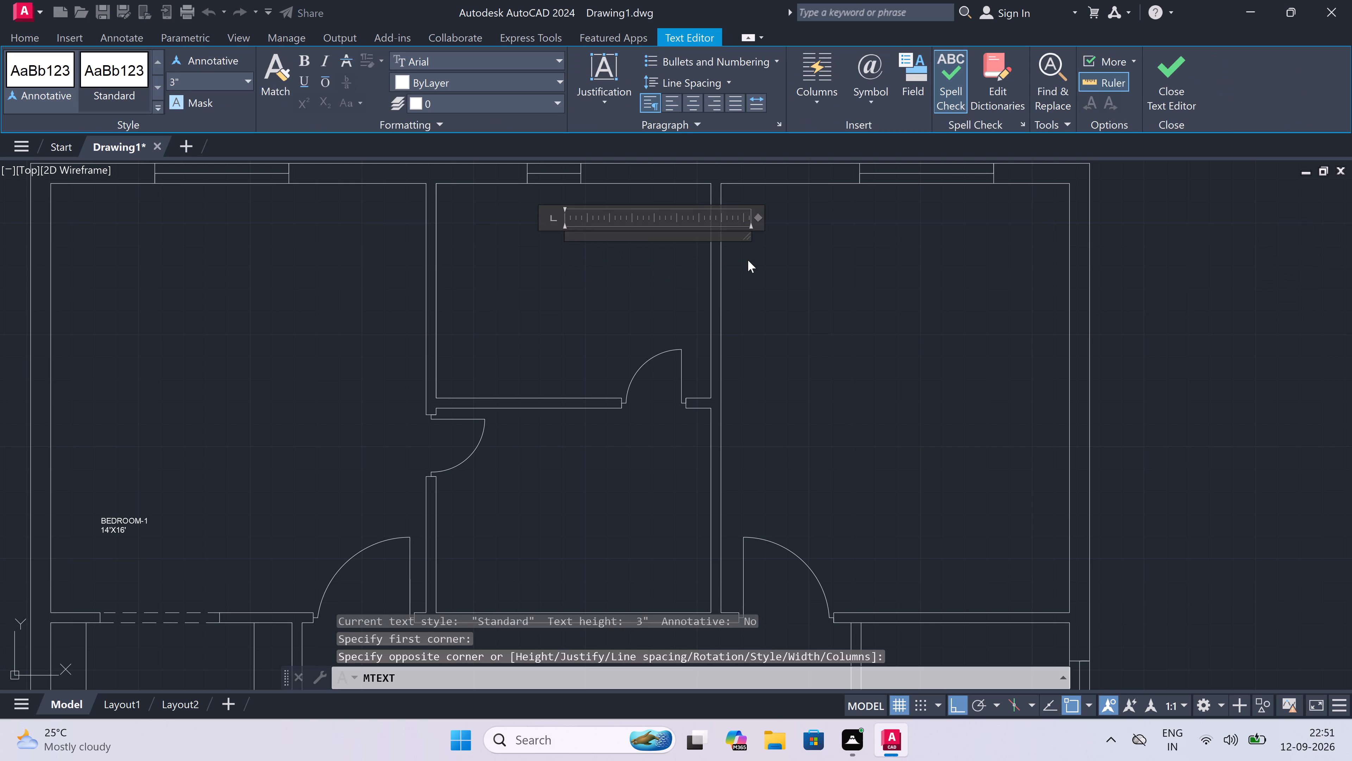
type("TOILET")
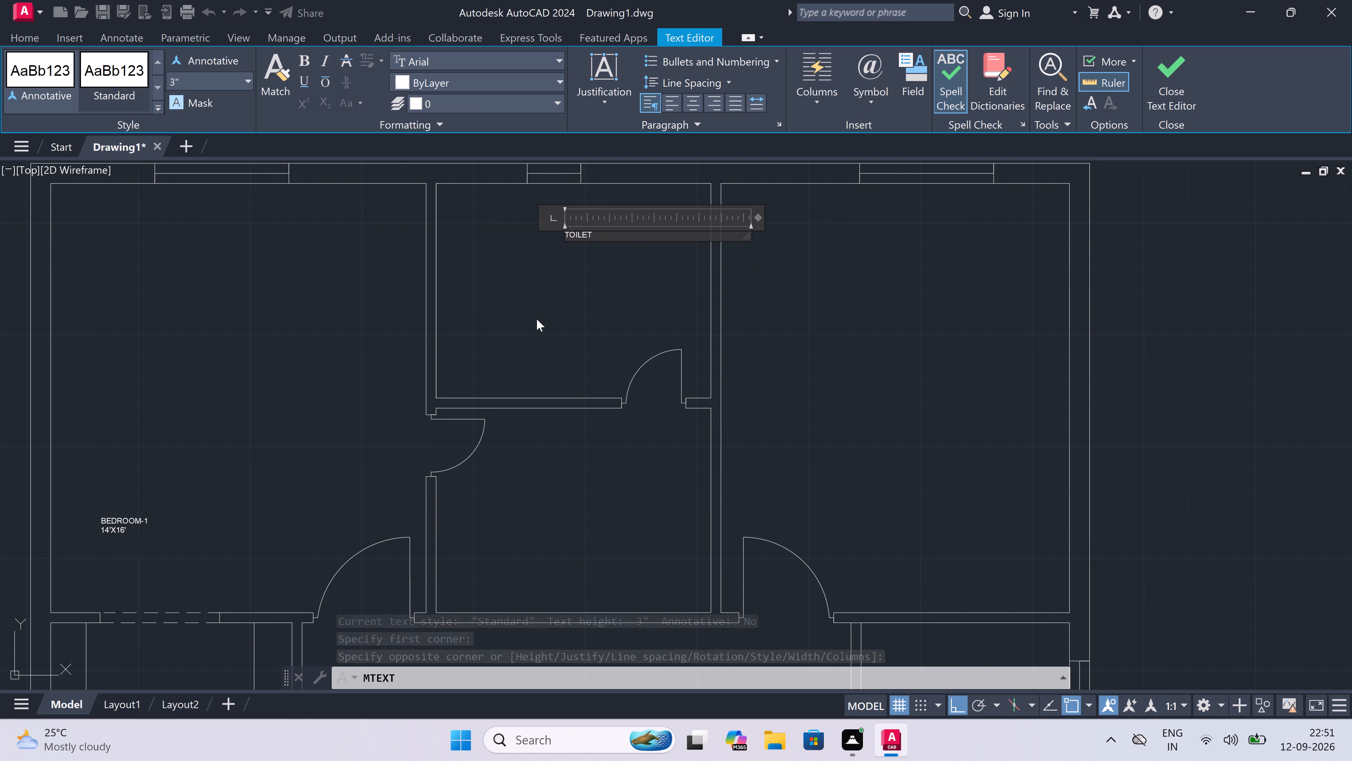
left_click(551, 308)
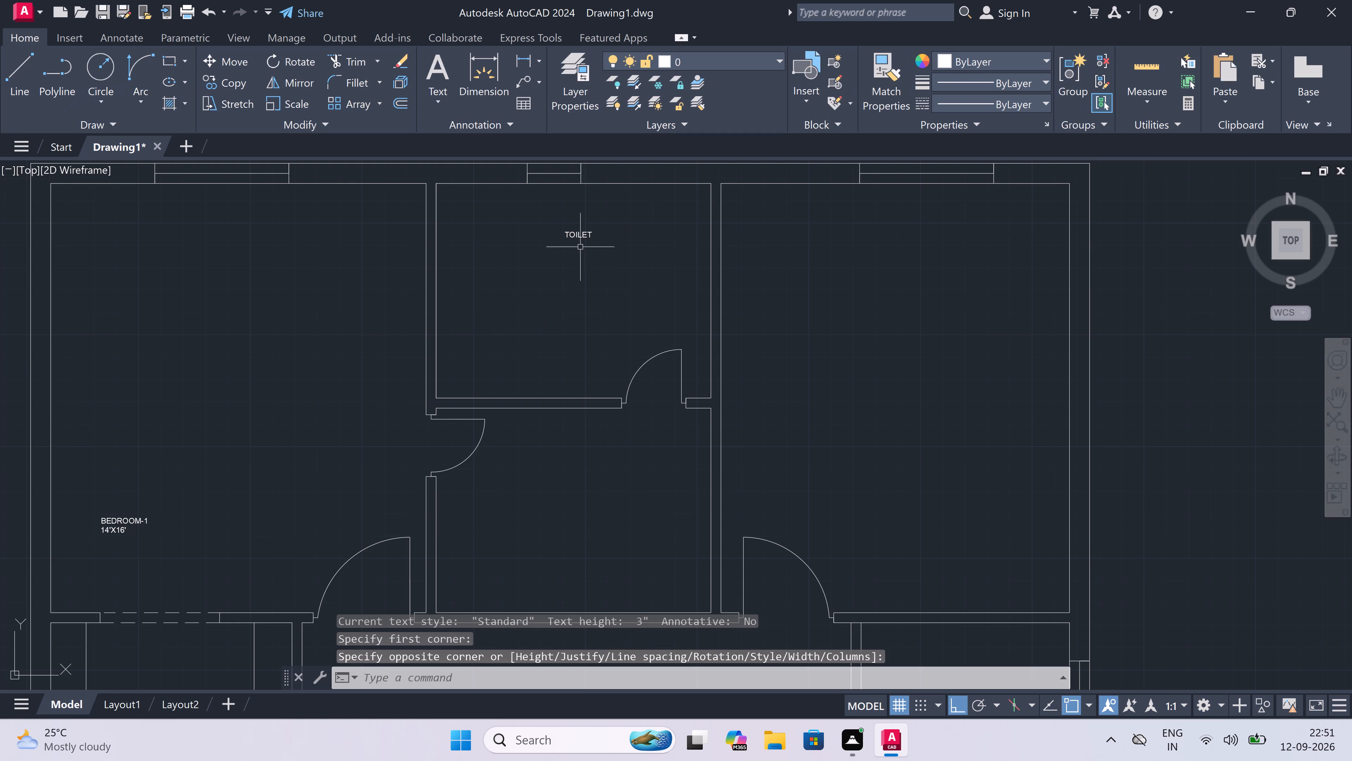
Place a multiline text label reading DRESS in the room directly south of the TOILET.
scroll(583, 249, "down", 3)
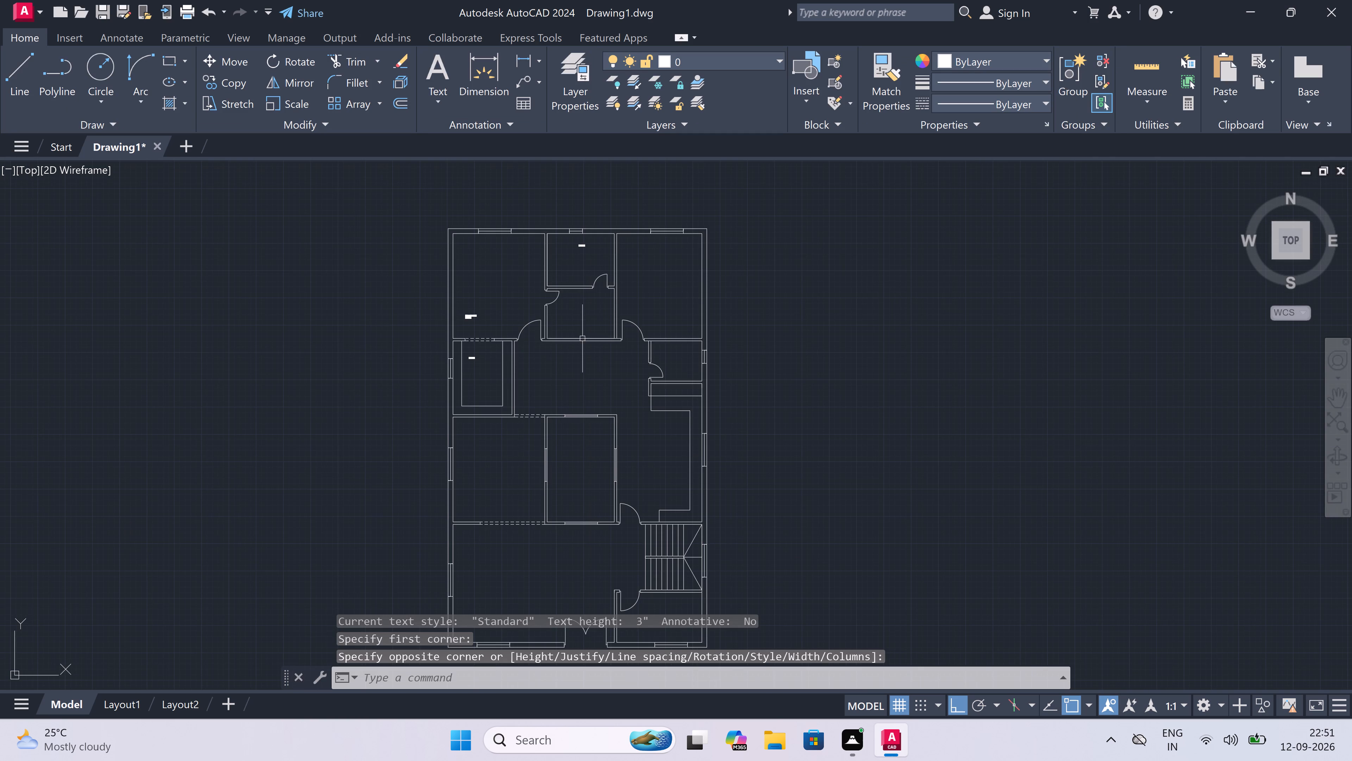
scroll(591, 309, "up", 4)
type("MT")
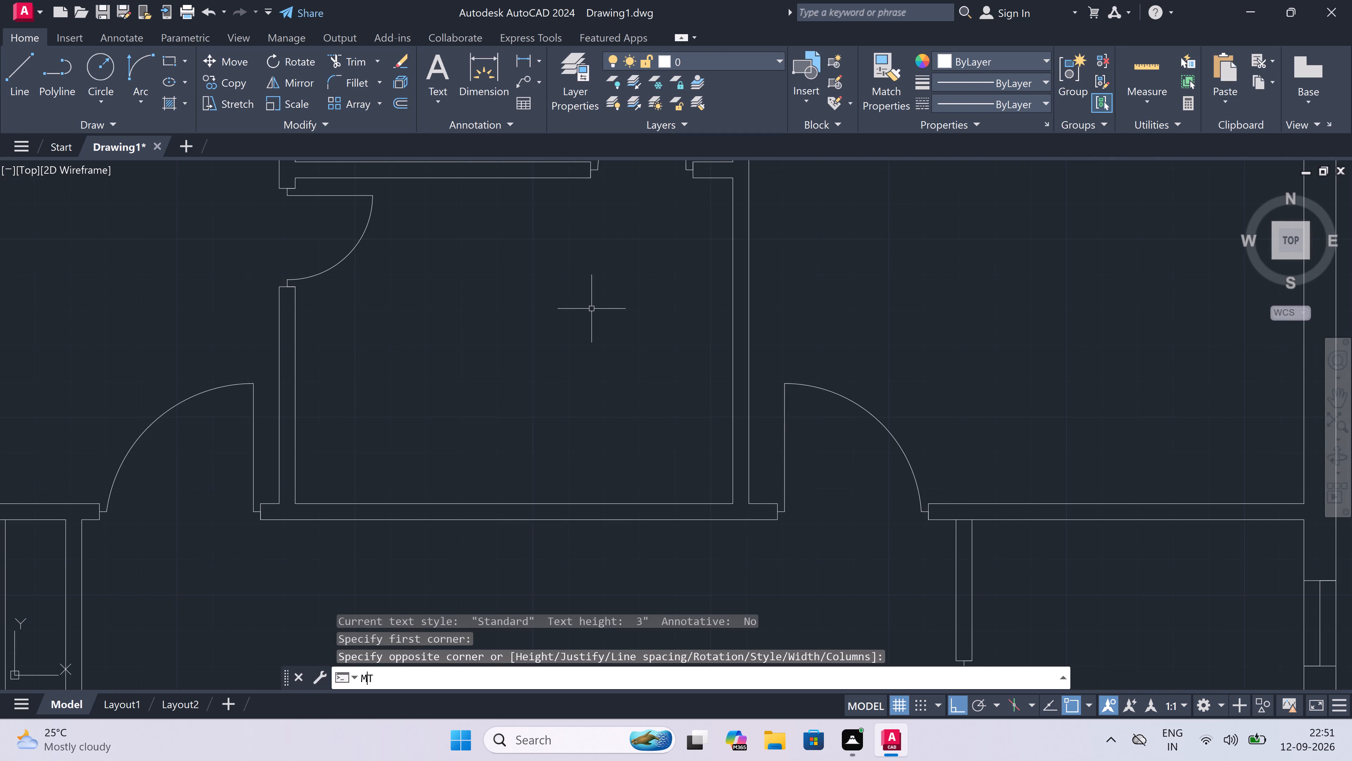
key("space")
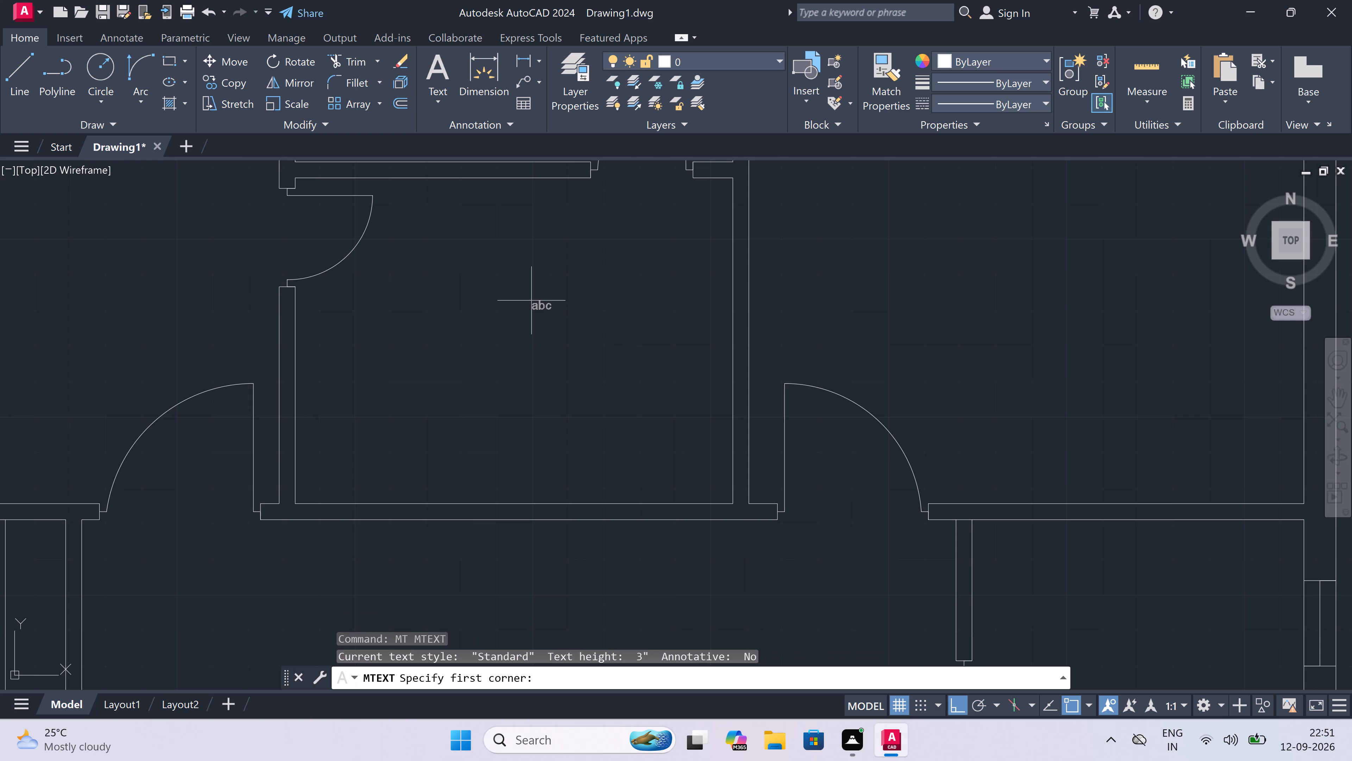
left_click(486, 290)
left_click(620, 306)
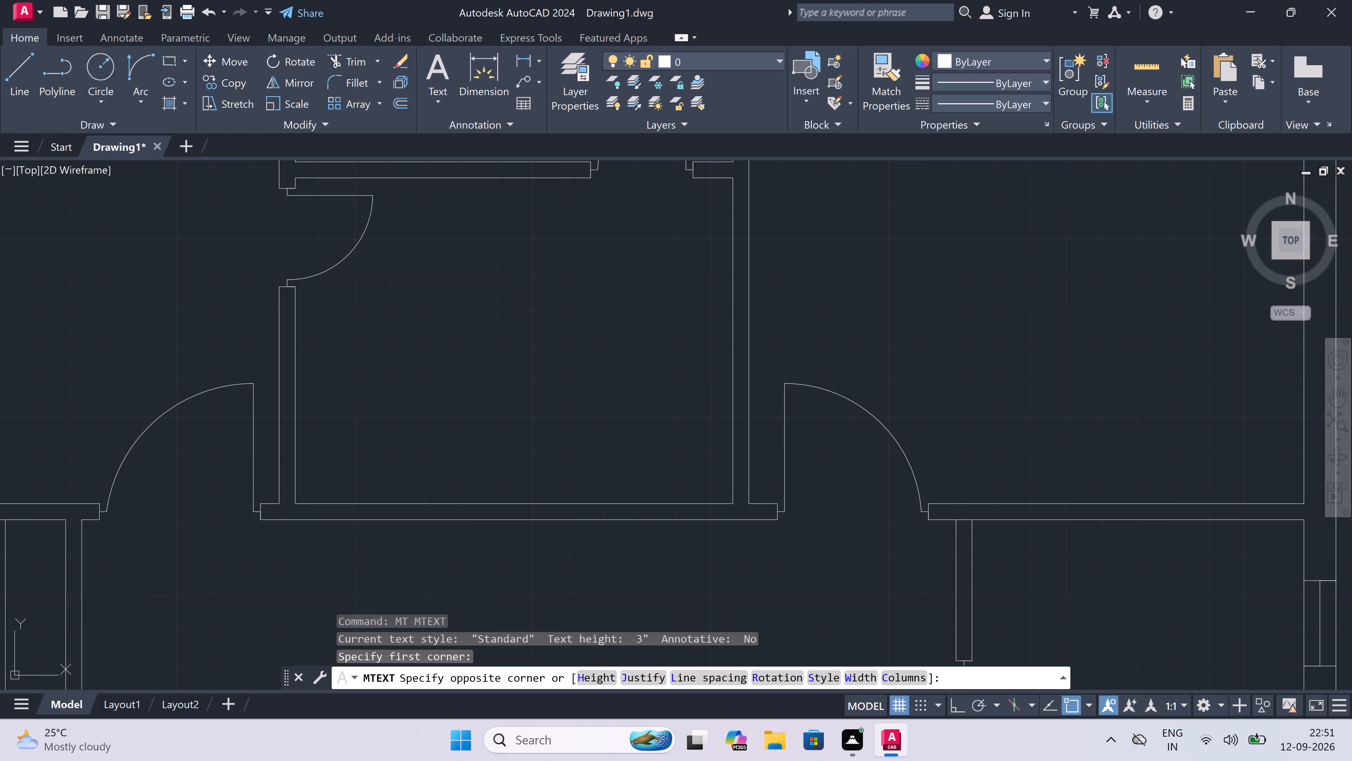
type("DRESS")
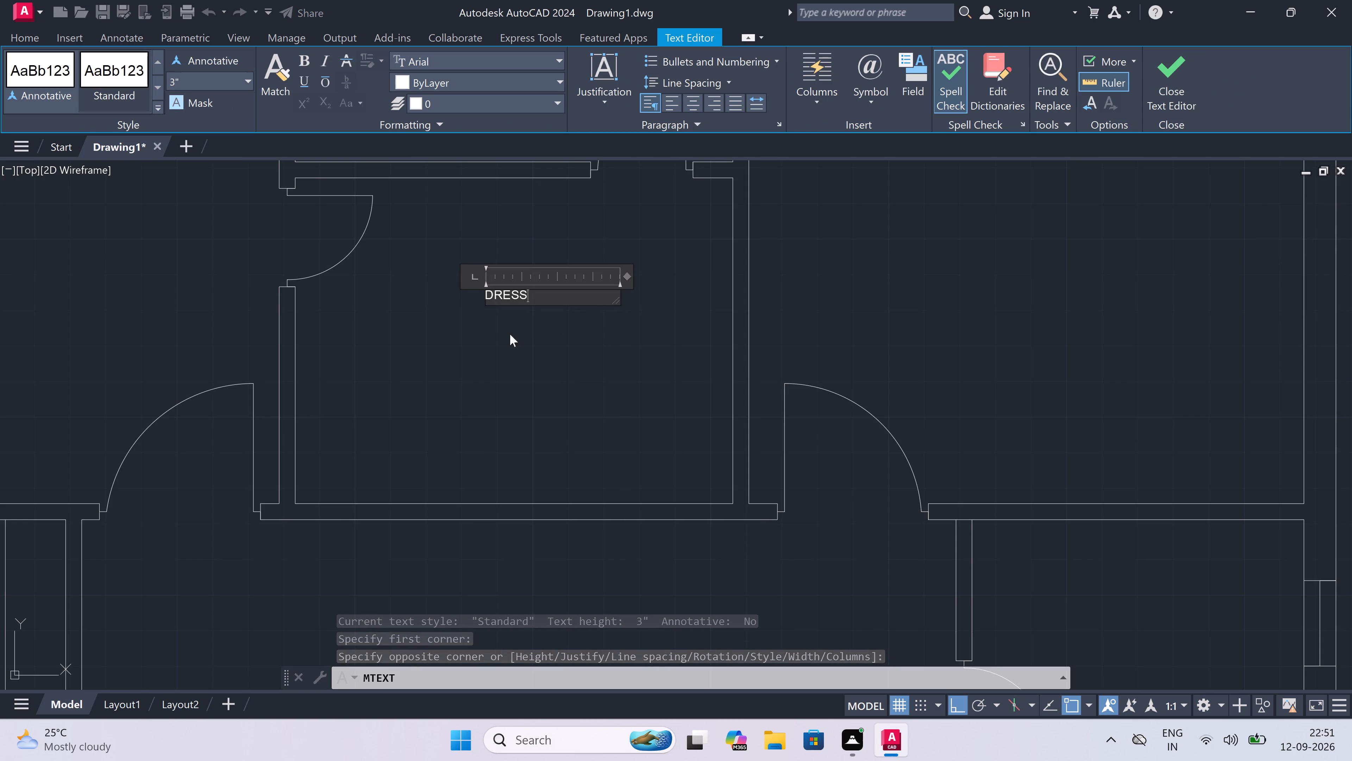
double_click(500, 337)
Place a two-line multiline text label in the north-east room reading BEDROOM with 13'16' beneath it.
scroll(500, 335, "down", 4)
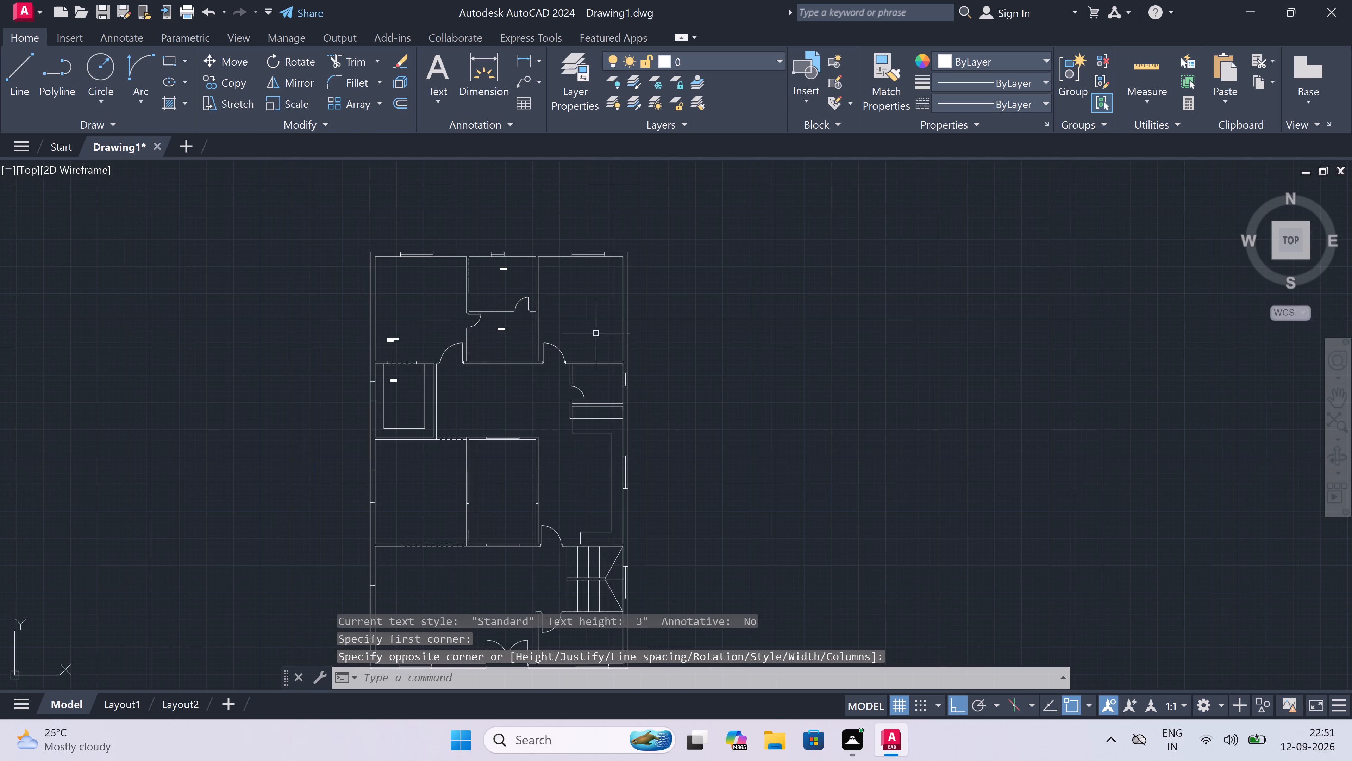
scroll(609, 324, "up", 3)
type("MT")
key("space")
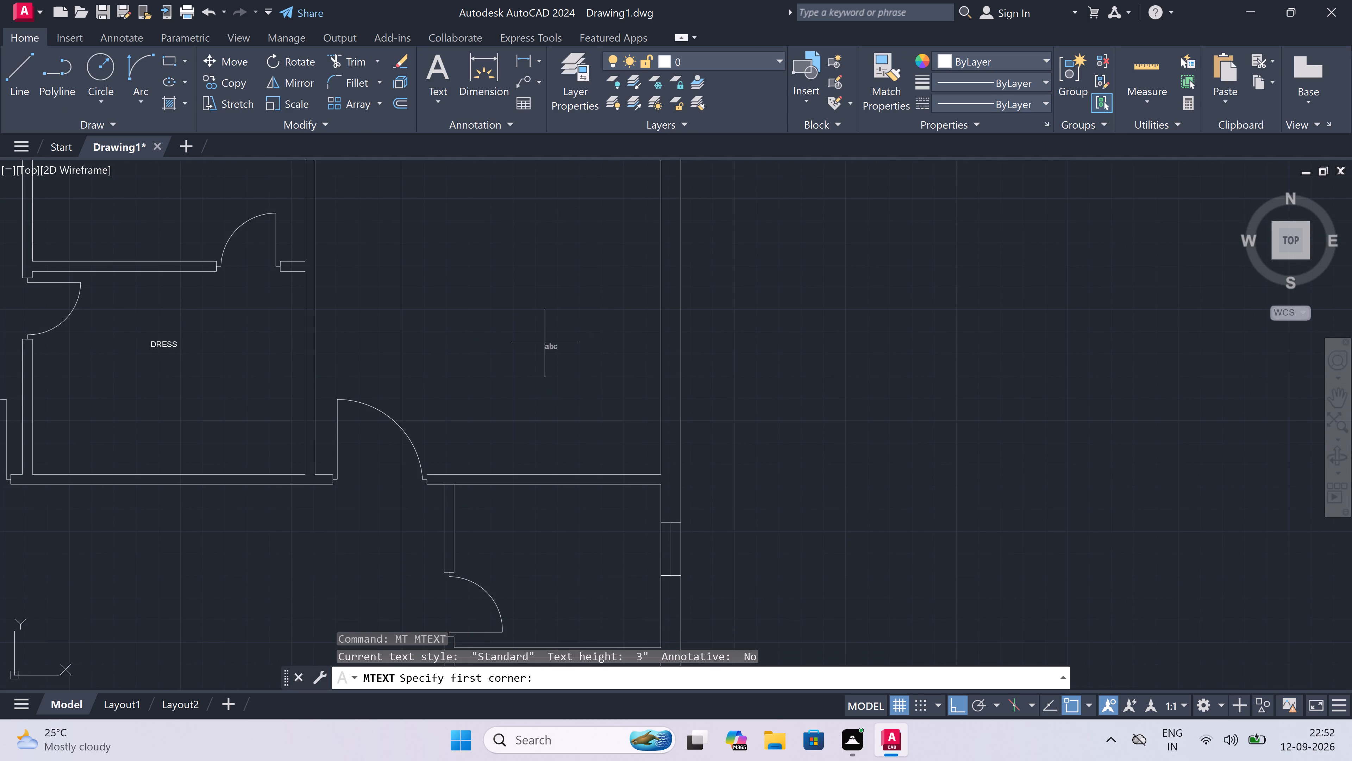
left_click(427, 363)
left_click_drag(427, 363, 432, 371)
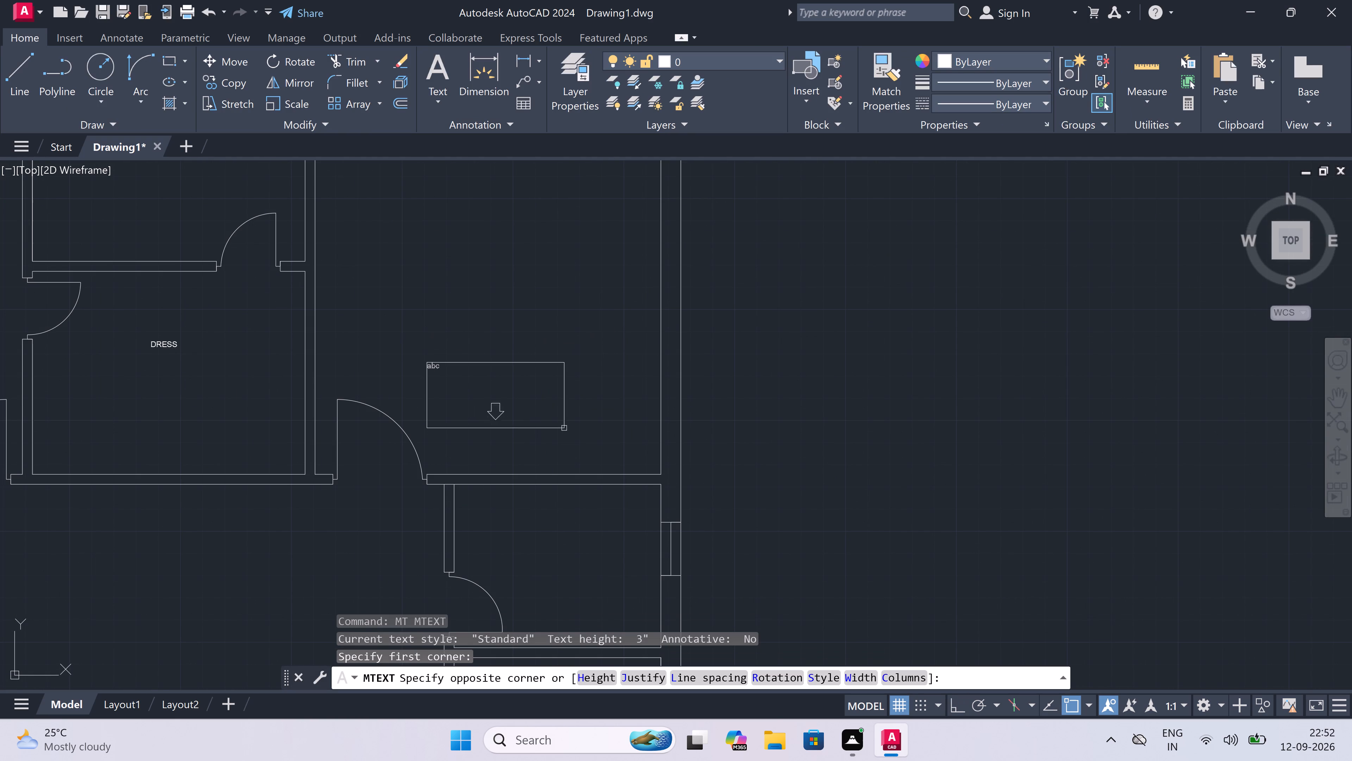
left_click(622, 415)
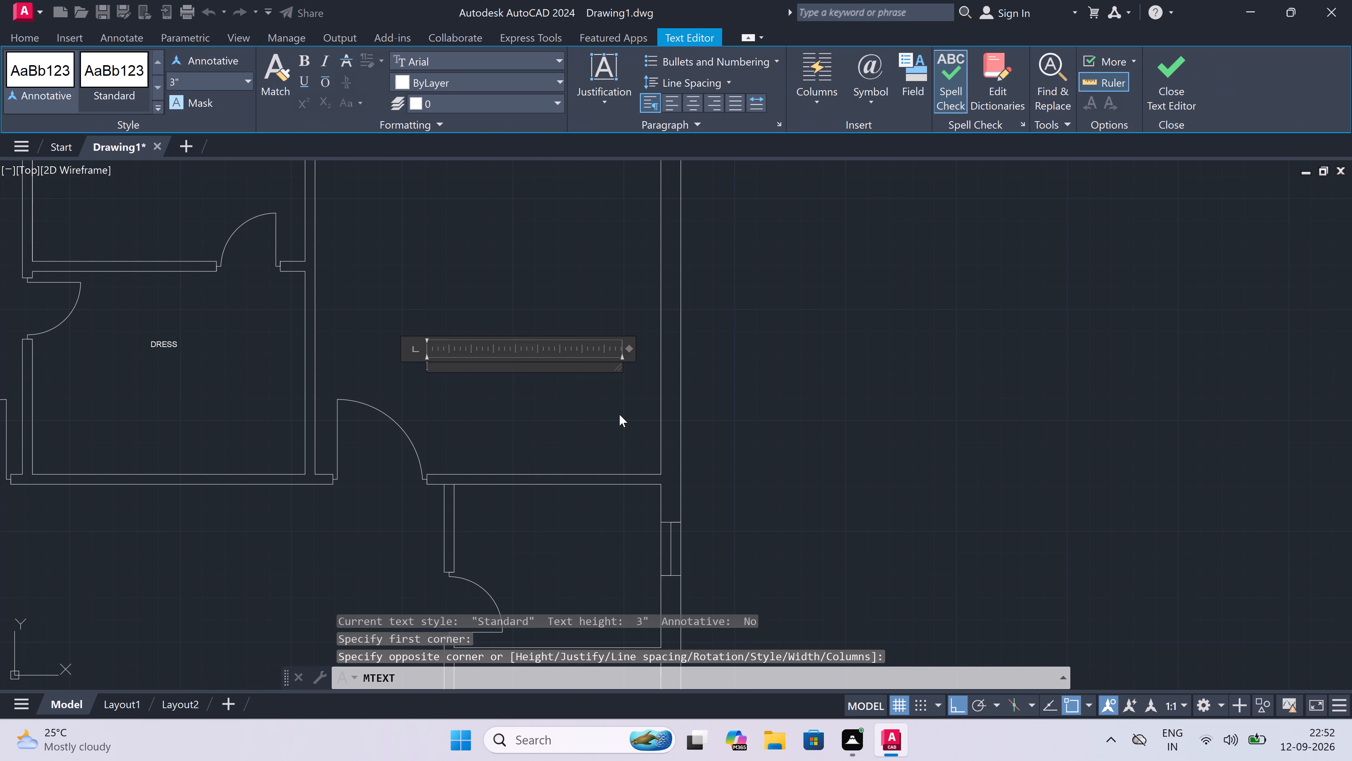
type("BEDROOM")
key("Return")
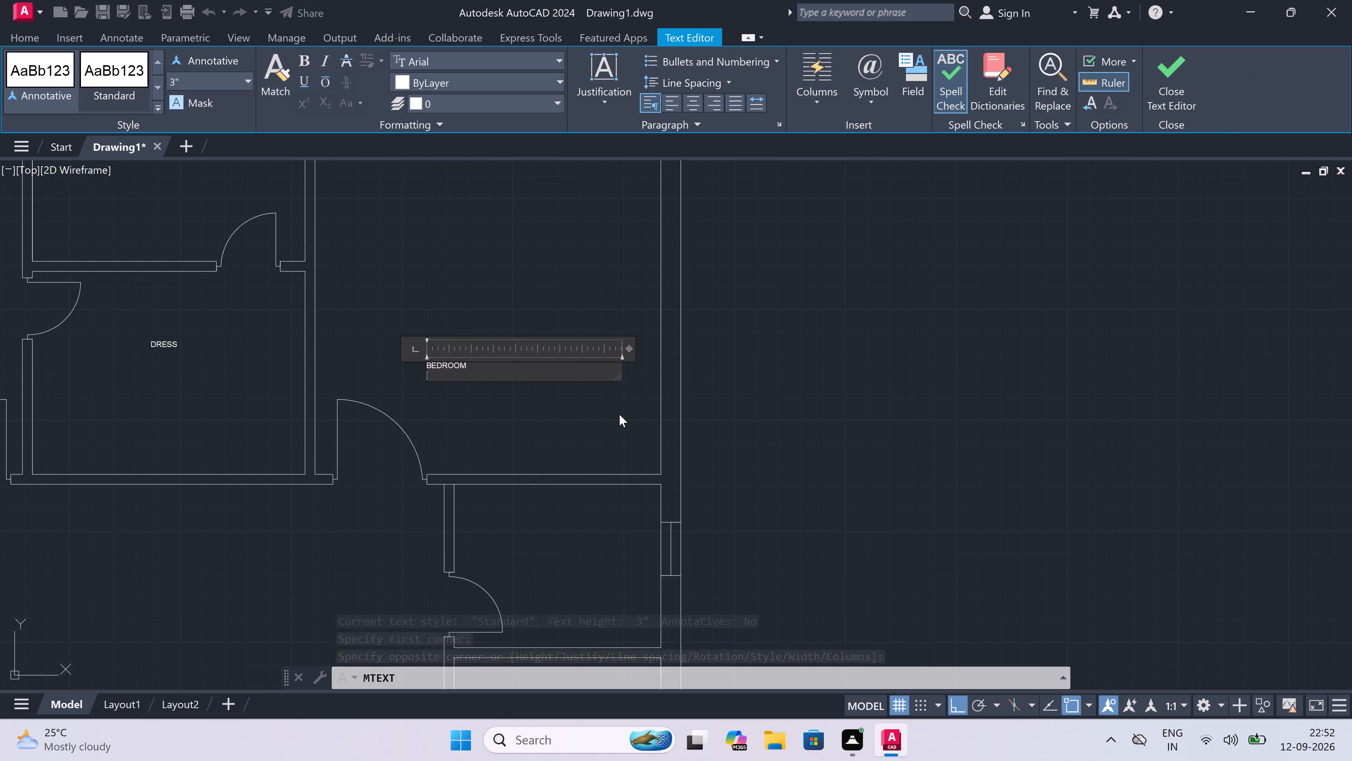
type("13'15")
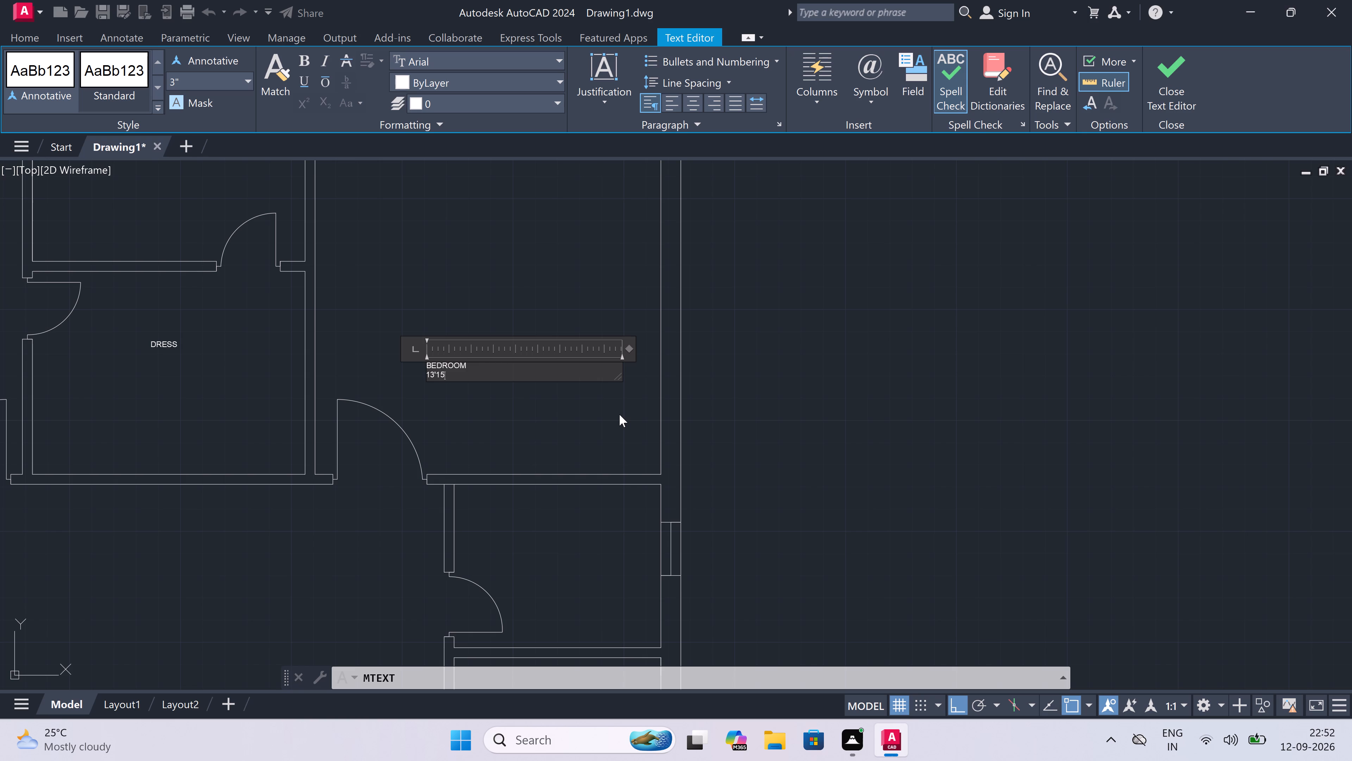
key("BackSpace")
type("6'")
left_click(401, 396)
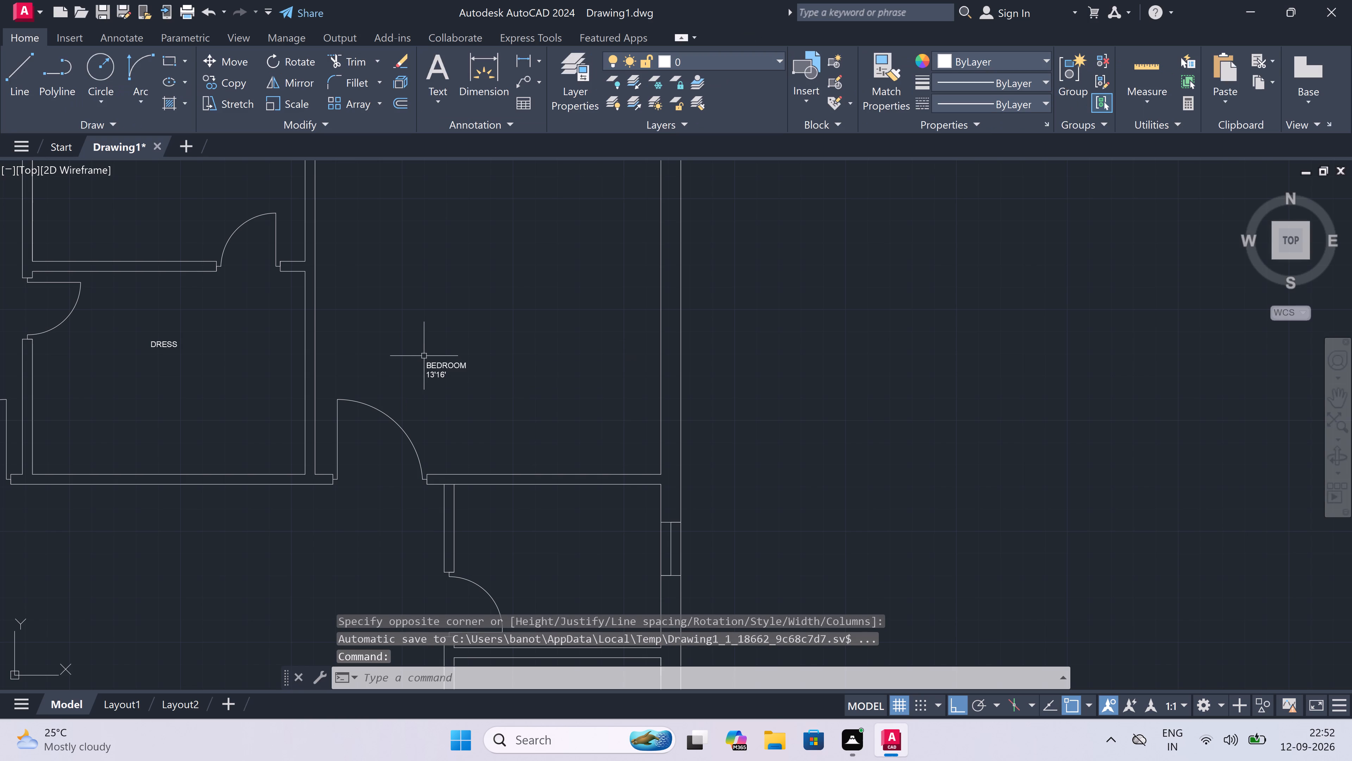
Turn ortho off and shift the north-east BEDROOM label south-east within its room using its location grip.
left_click(425, 357)
left_click(442, 386)
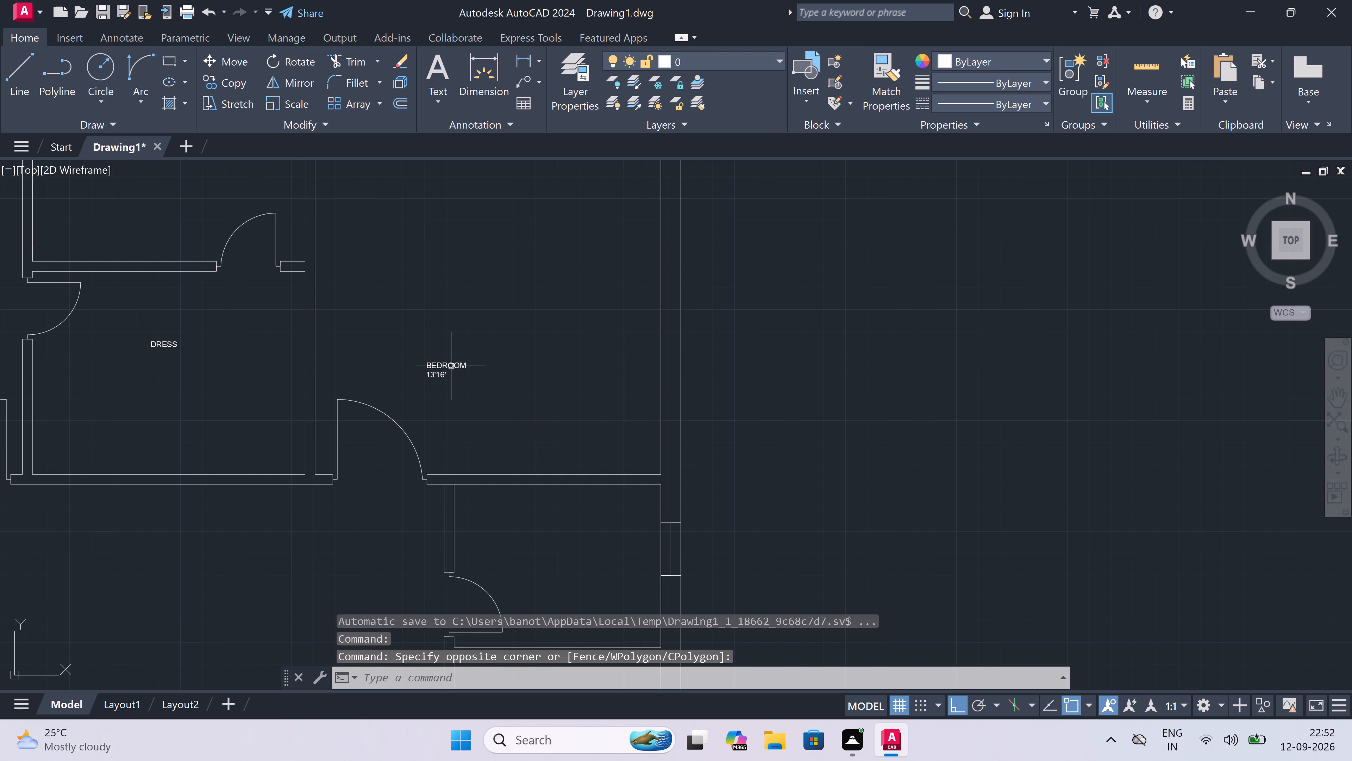
left_click(449, 361)
left_click_drag(428, 362, 432, 368)
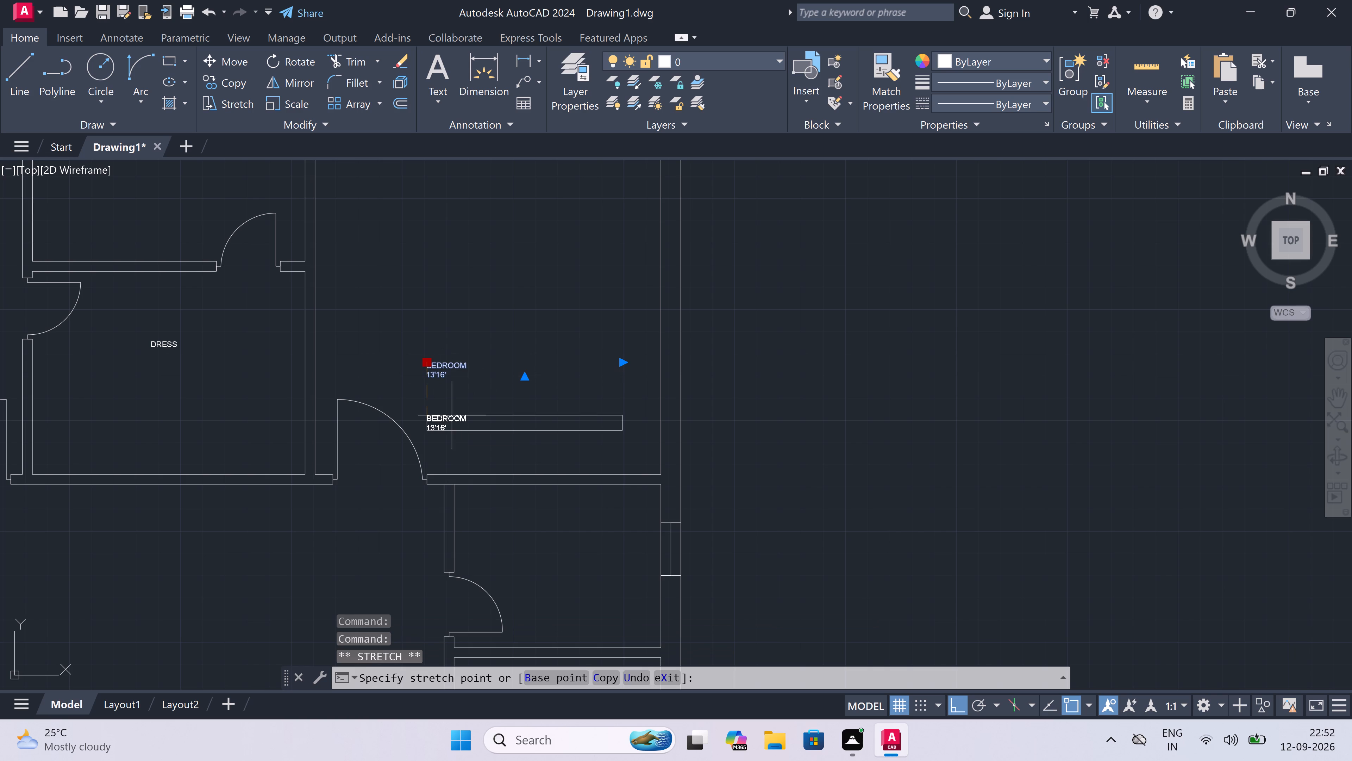
key("F8")
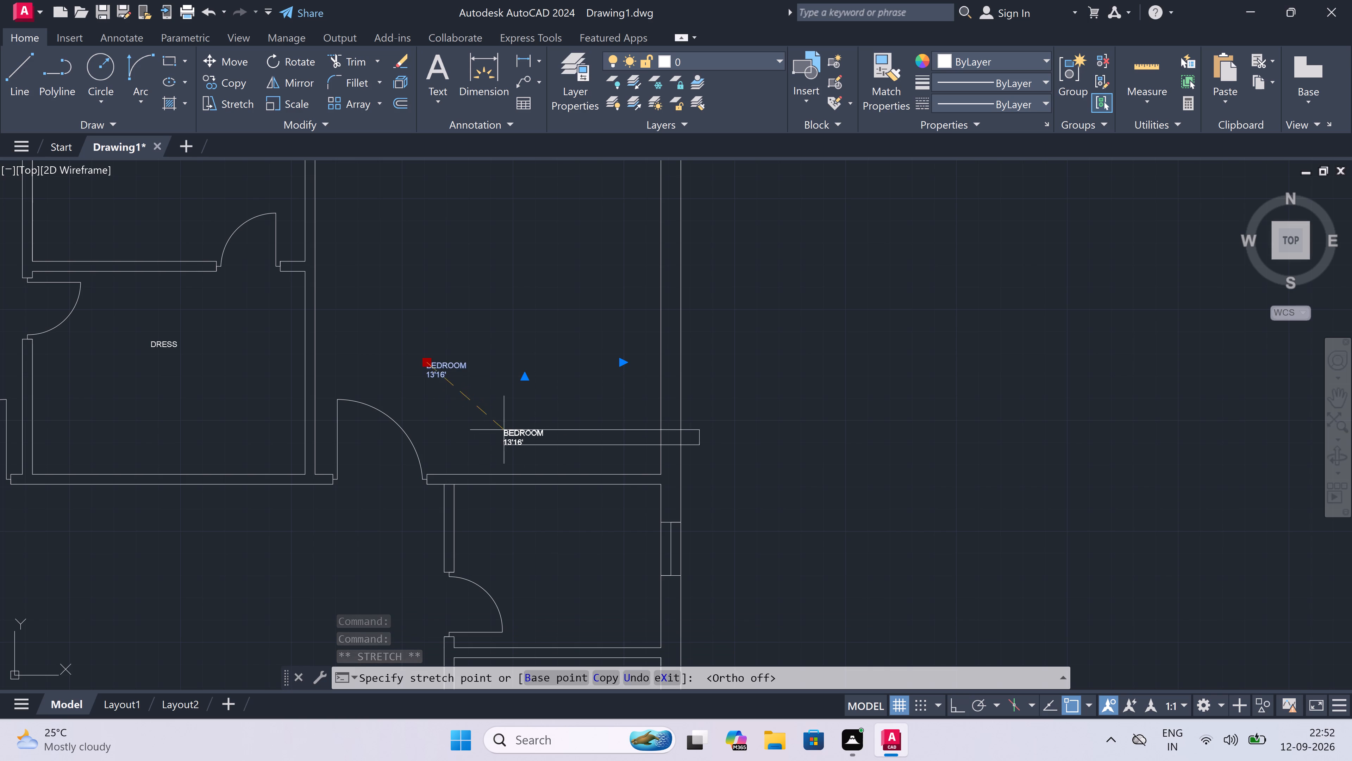
scroll(482, 409, "up", 1)
left_click(480, 419)
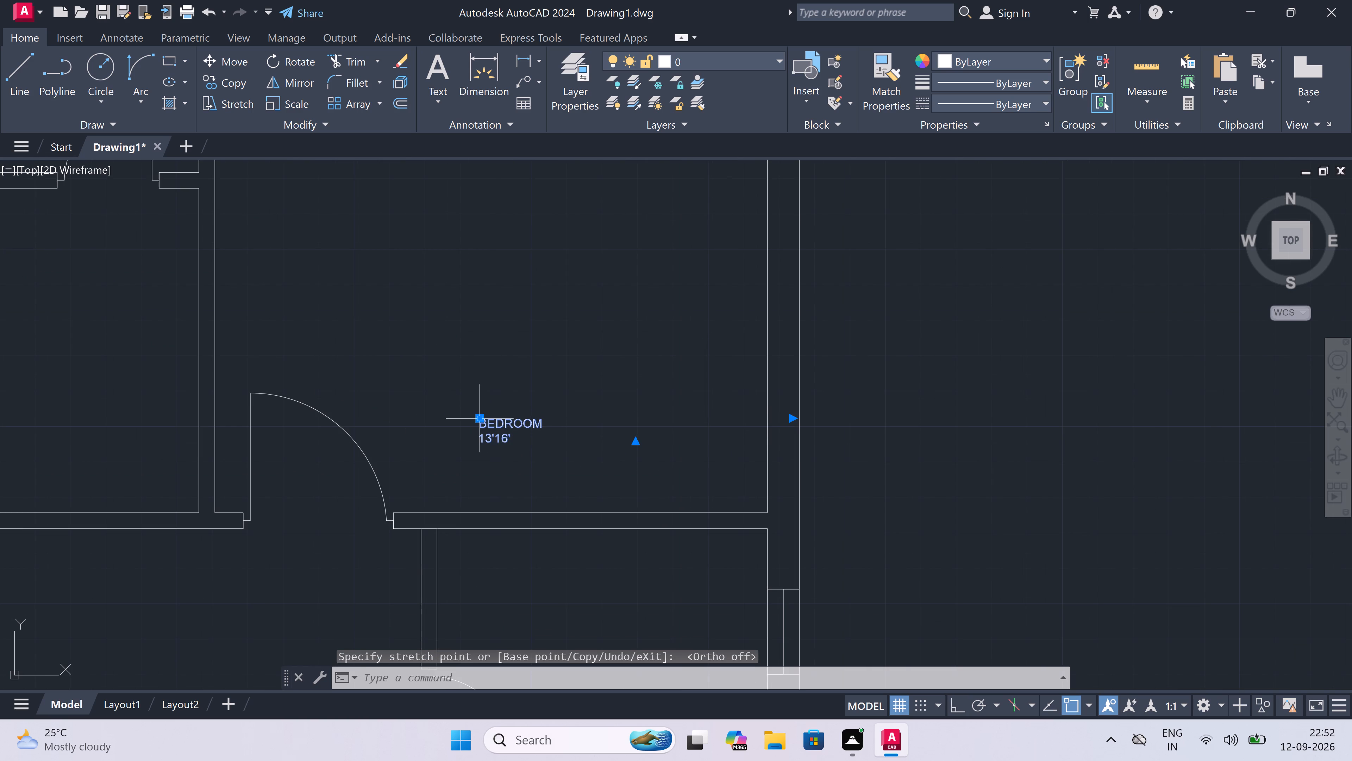
key("Escape")
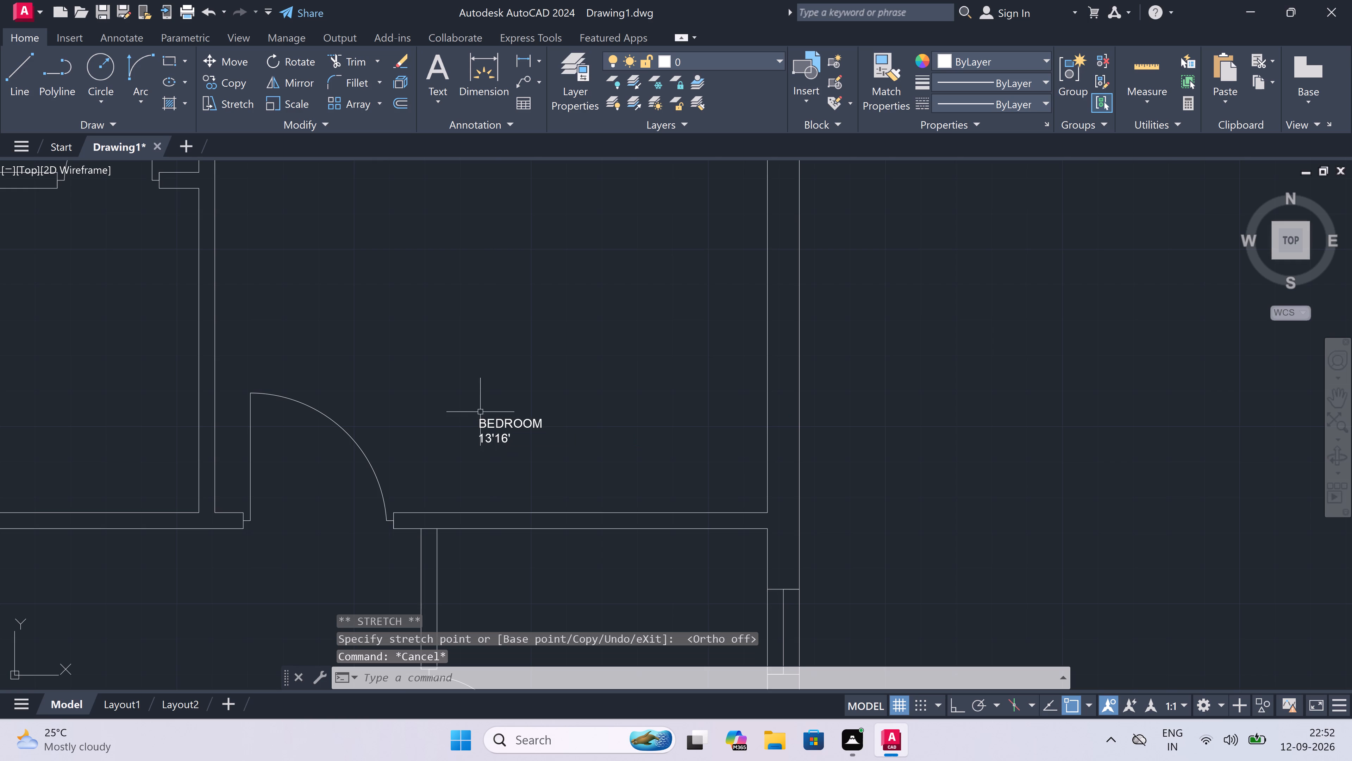
Place a multiline text label reading TOILET in the small east room directly south of the north-east bedroom.
scroll(488, 392, "down", 4)
scroll(513, 463, "up", 3)
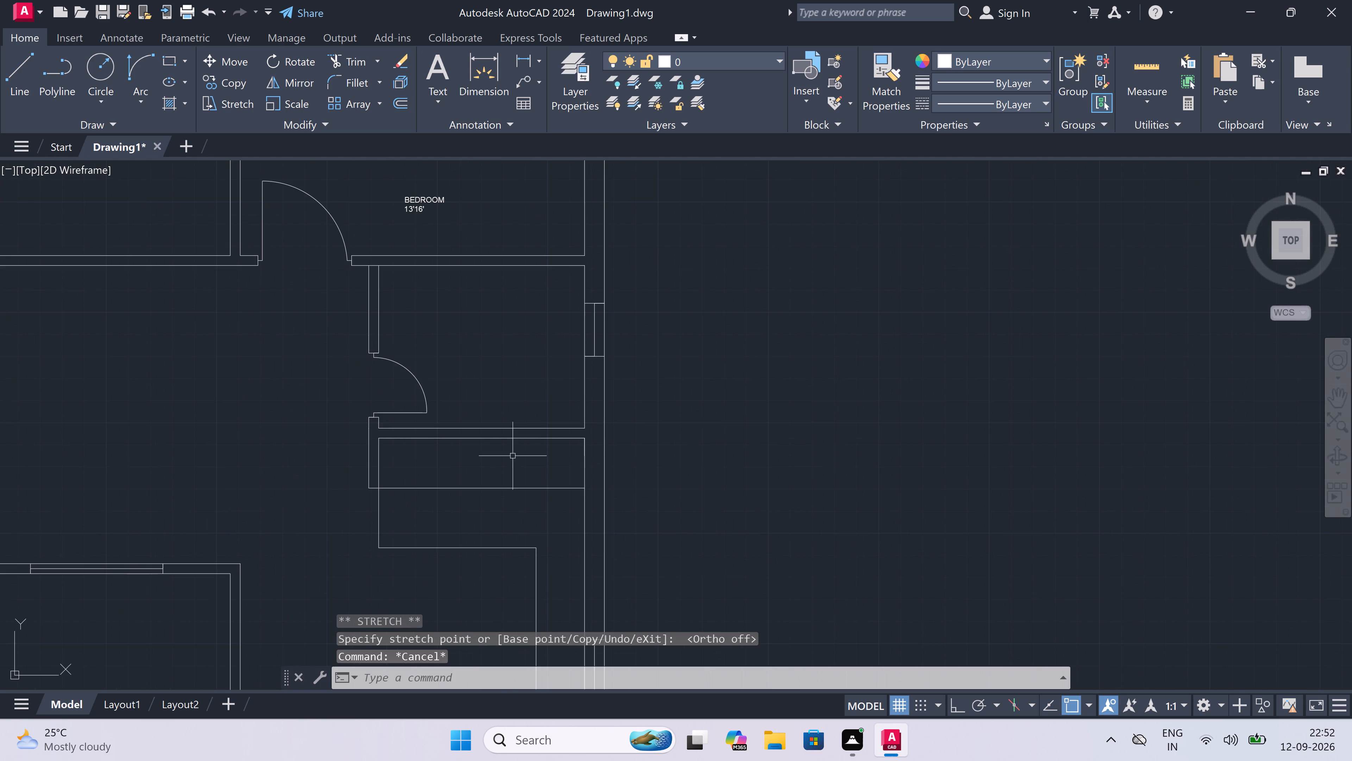
scroll(508, 407, "down", 2)
scroll(502, 366, "up", 3)
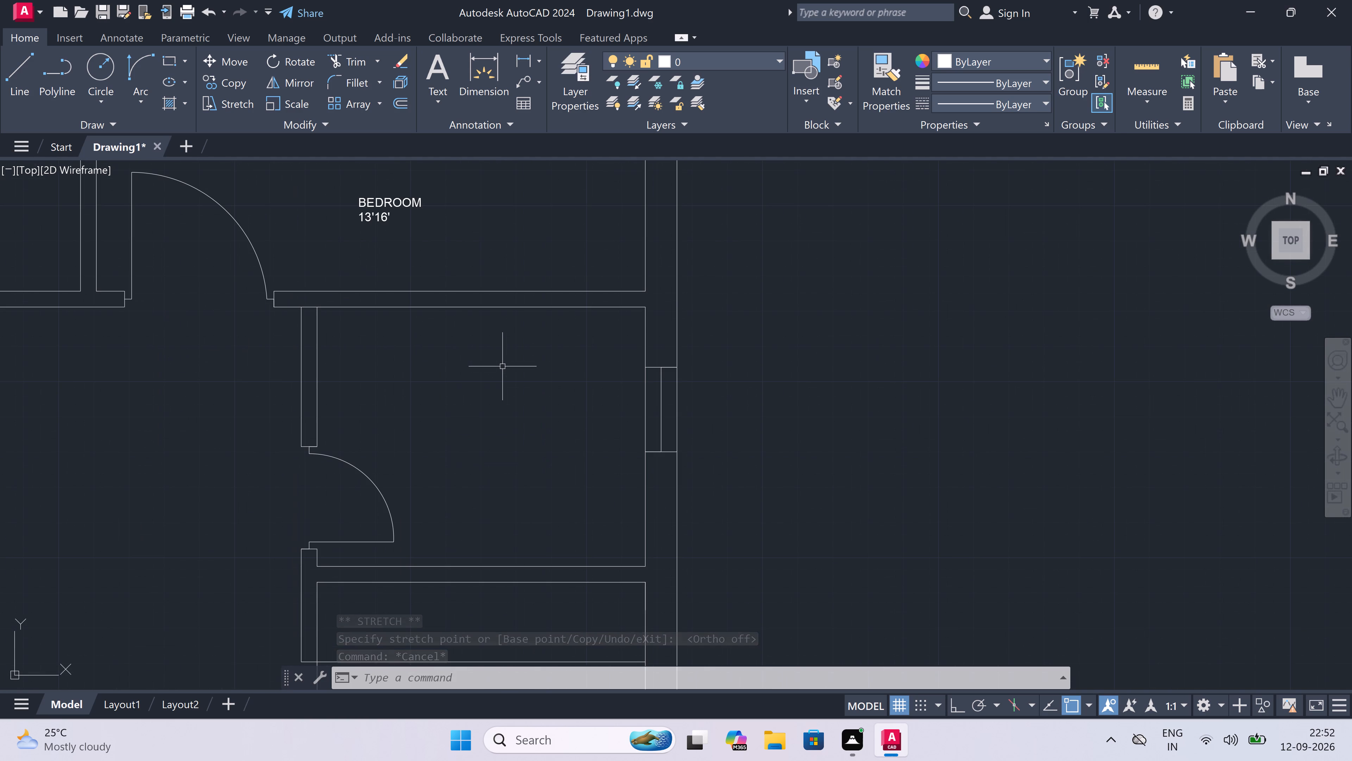
type("MT")
key("space")
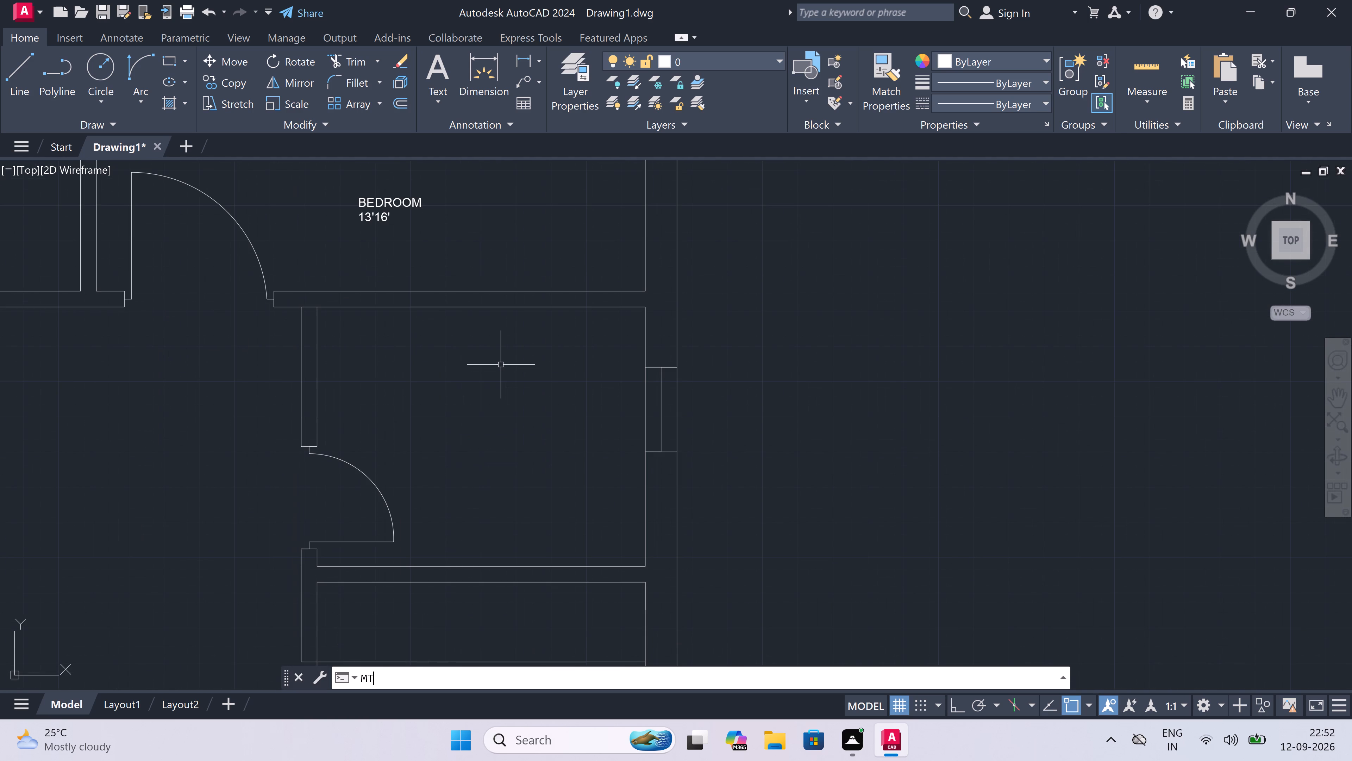
left_click(452, 475)
left_click(713, 515)
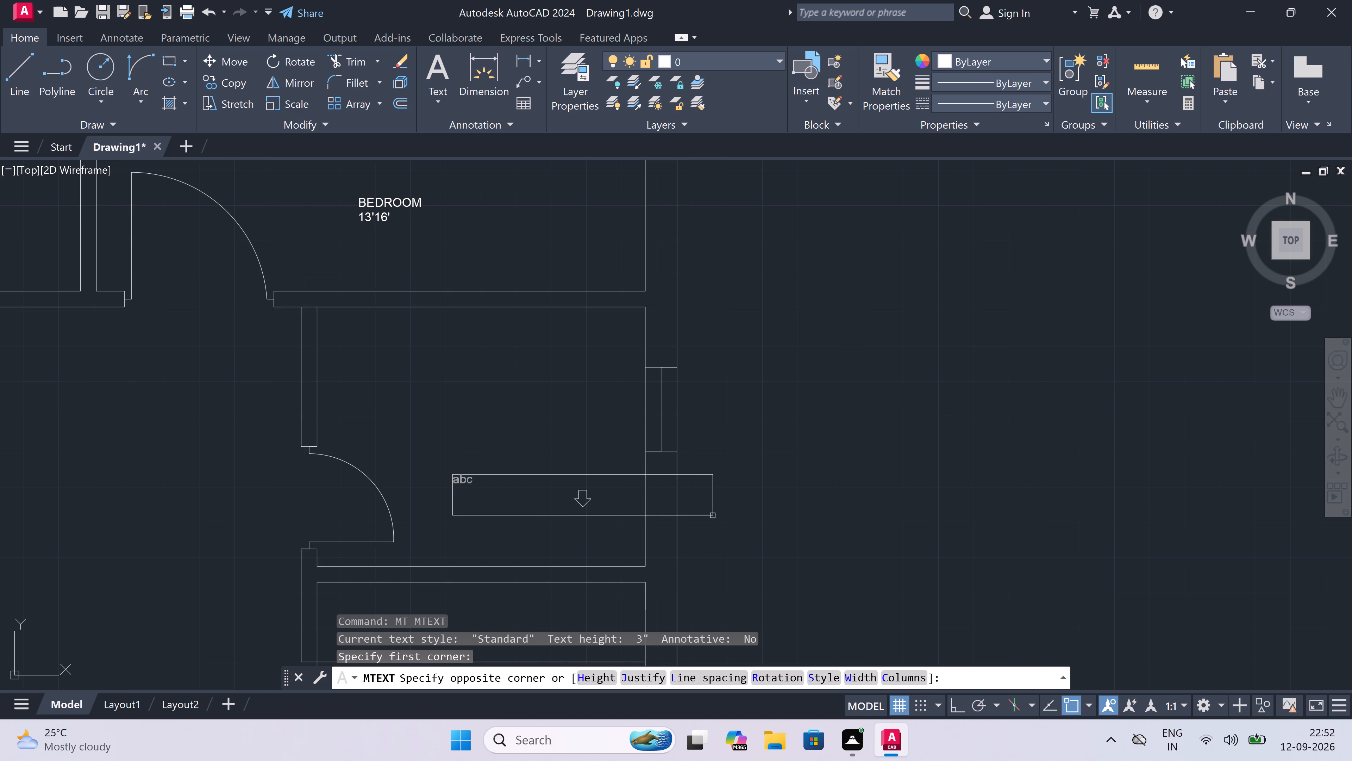
key("t")
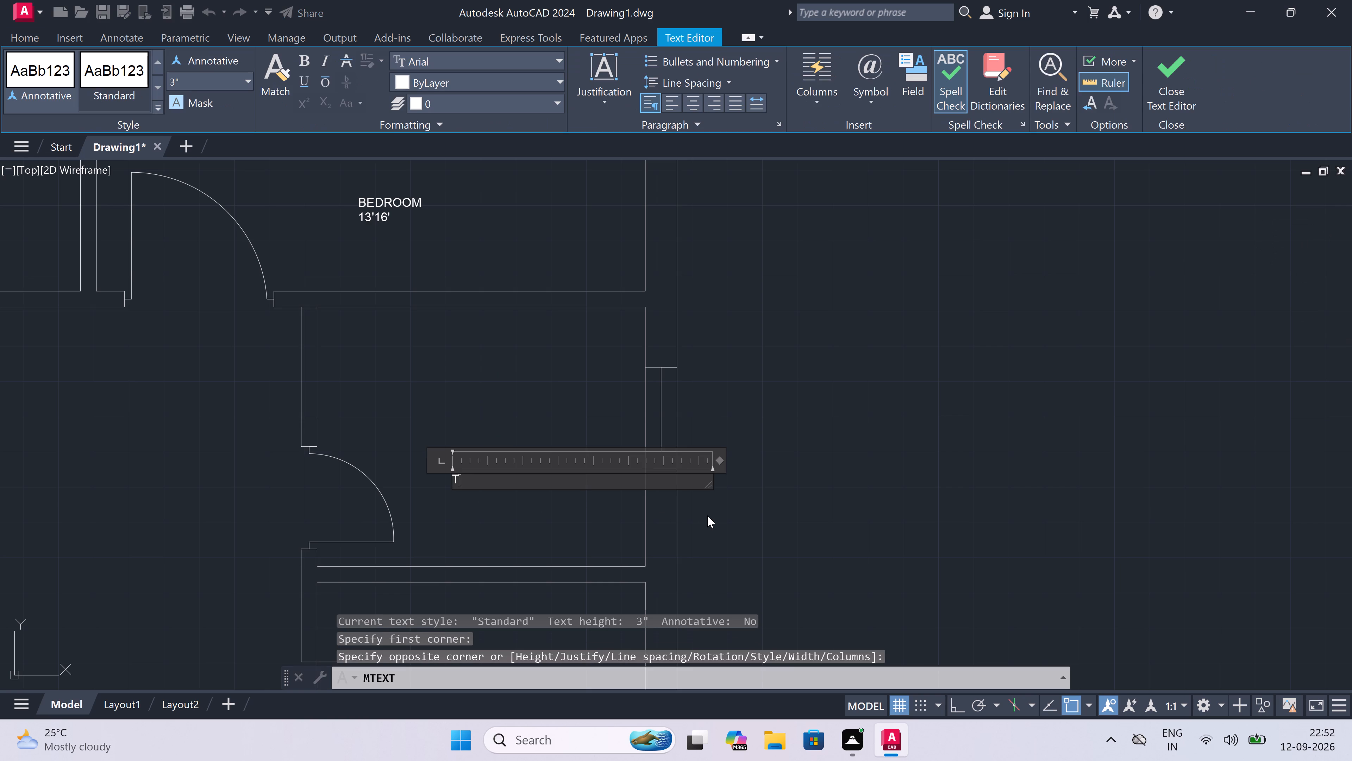
type("OILET")
left_click(403, 374)
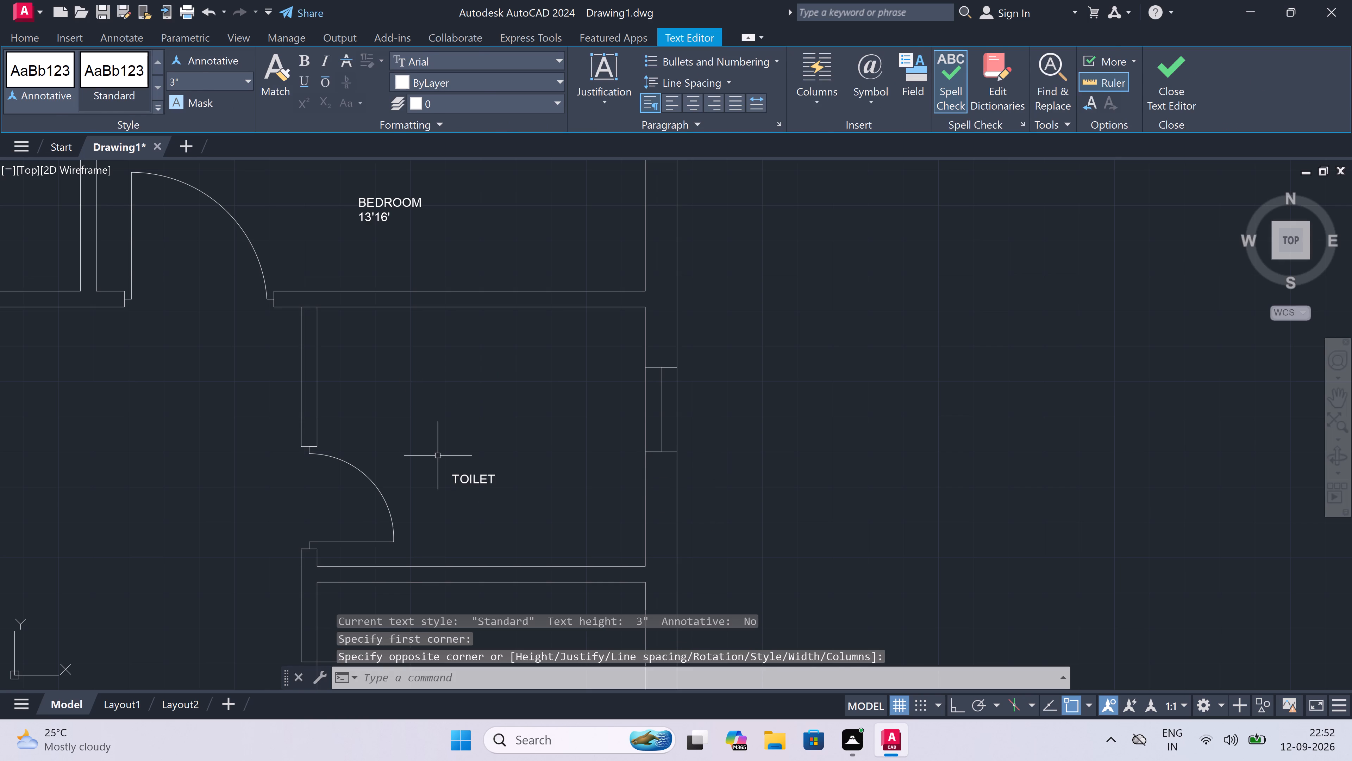
Place a two-line multiline text label reading KITCHEN with 12'X15' beneath it in the east room north of the staircase.
scroll(443, 448, "down", 5)
scroll(445, 485, "up", 4)
scroll(445, 485, "down", 4)
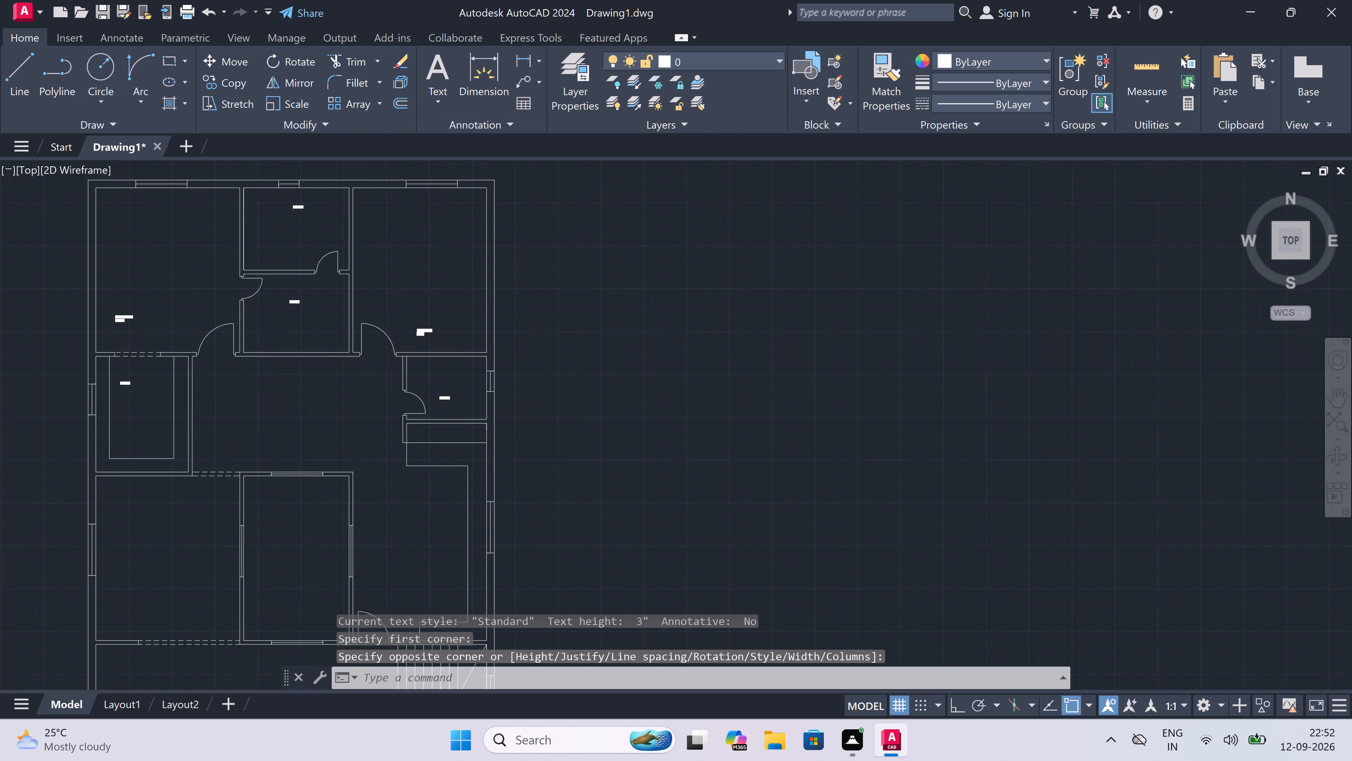
scroll(424, 527, "up", 3)
scroll(424, 527, "down", 4)
scroll(425, 568, "up", 1)
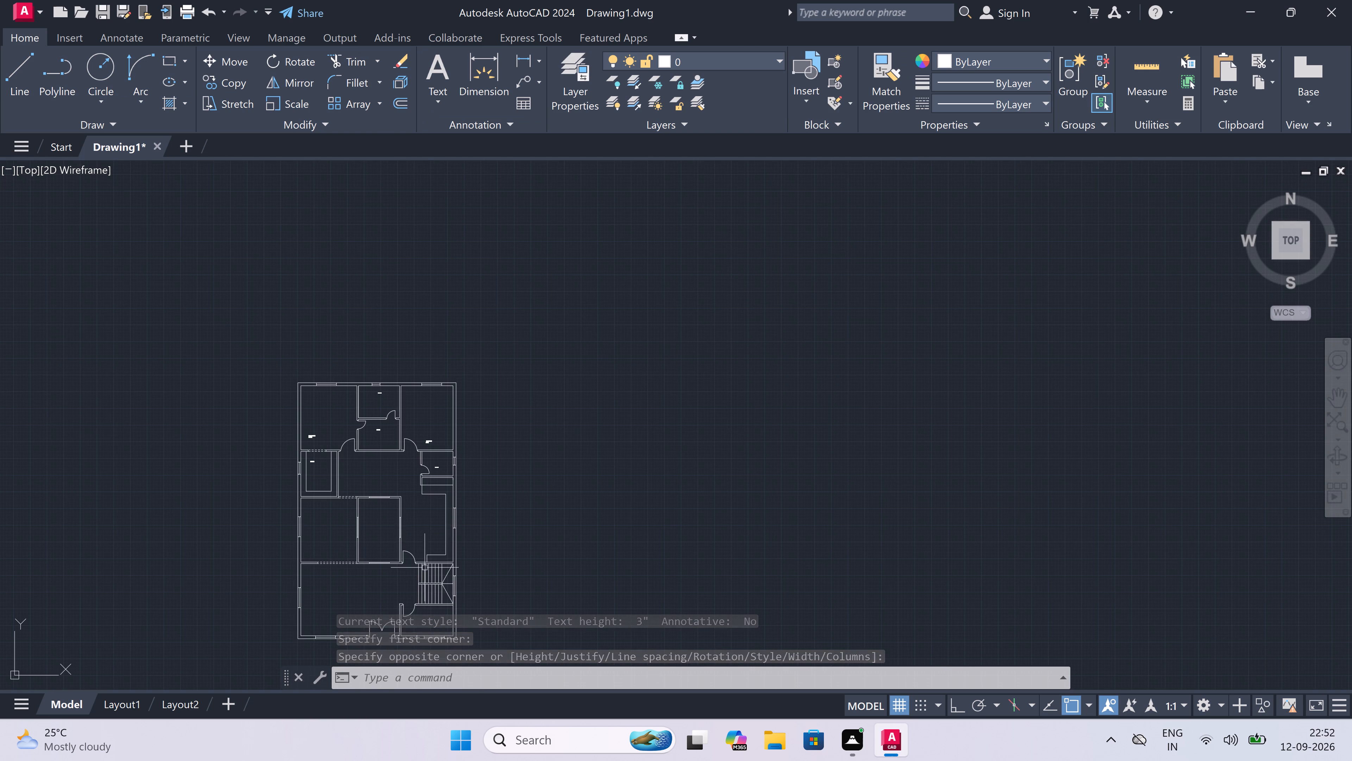
scroll(425, 568, "up", 1)
scroll(427, 454, "up", 2)
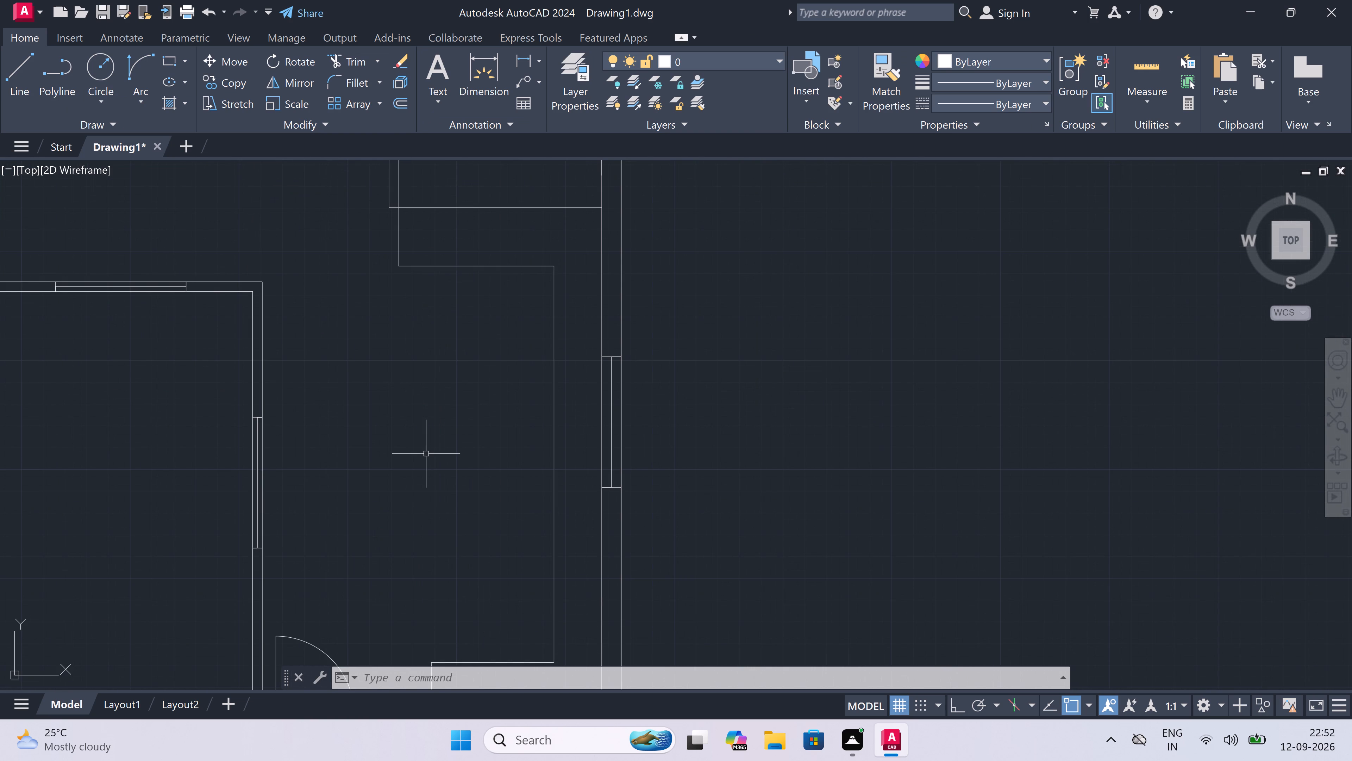
type("MT")
key("space")
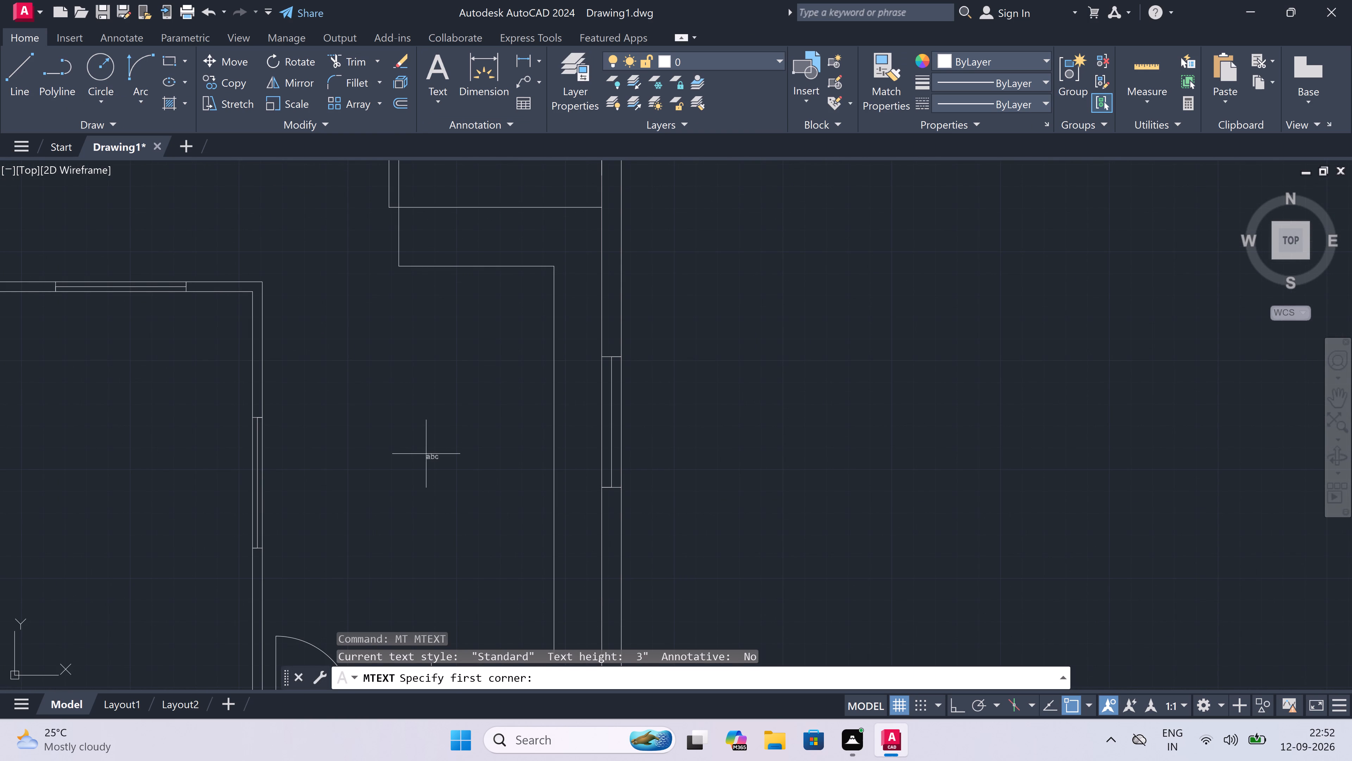
left_click_drag(403, 441, 403, 444)
left_click(631, 470)
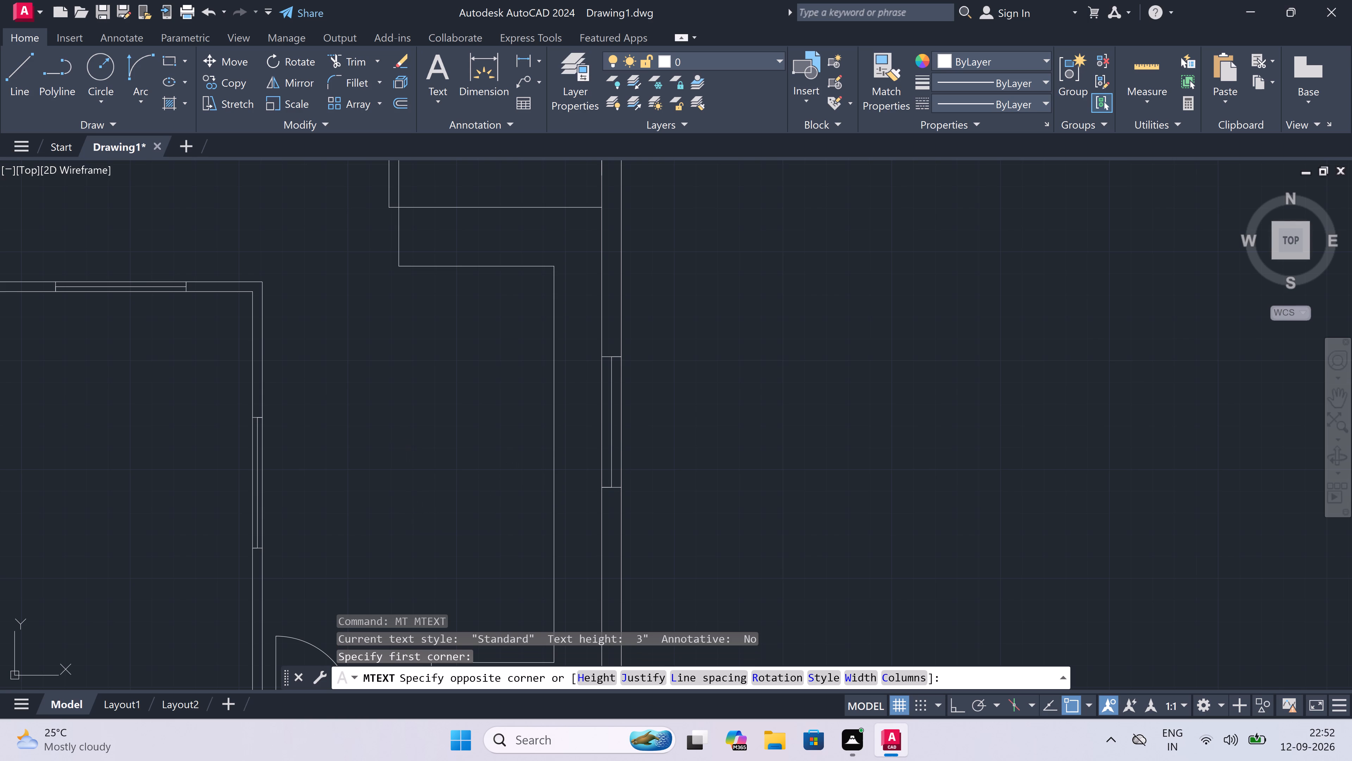
key("l")
key("BackSpace")
type("KITCHEN")
key("Return")
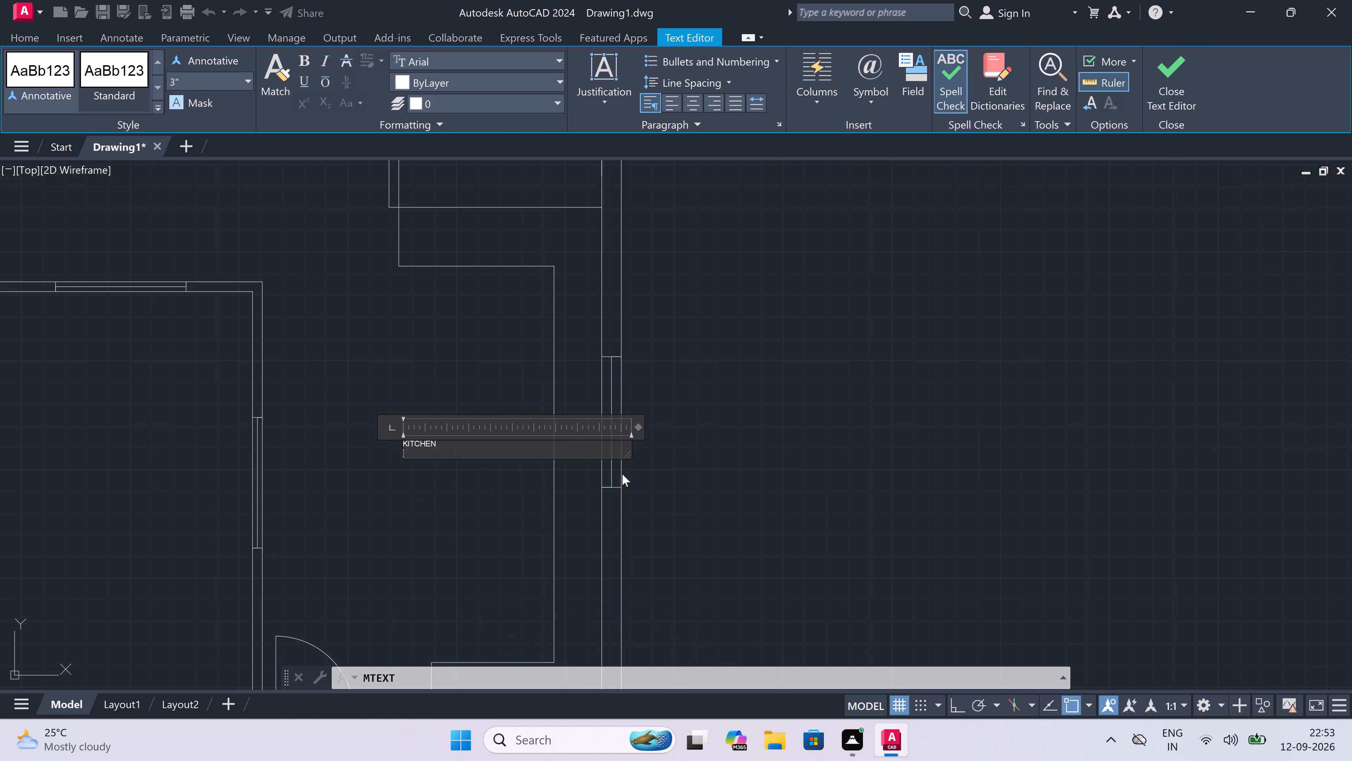
type("12'")
key("1")
key("BackSpace")
type("X15")
key("apostrophe")
left_click(351, 470)
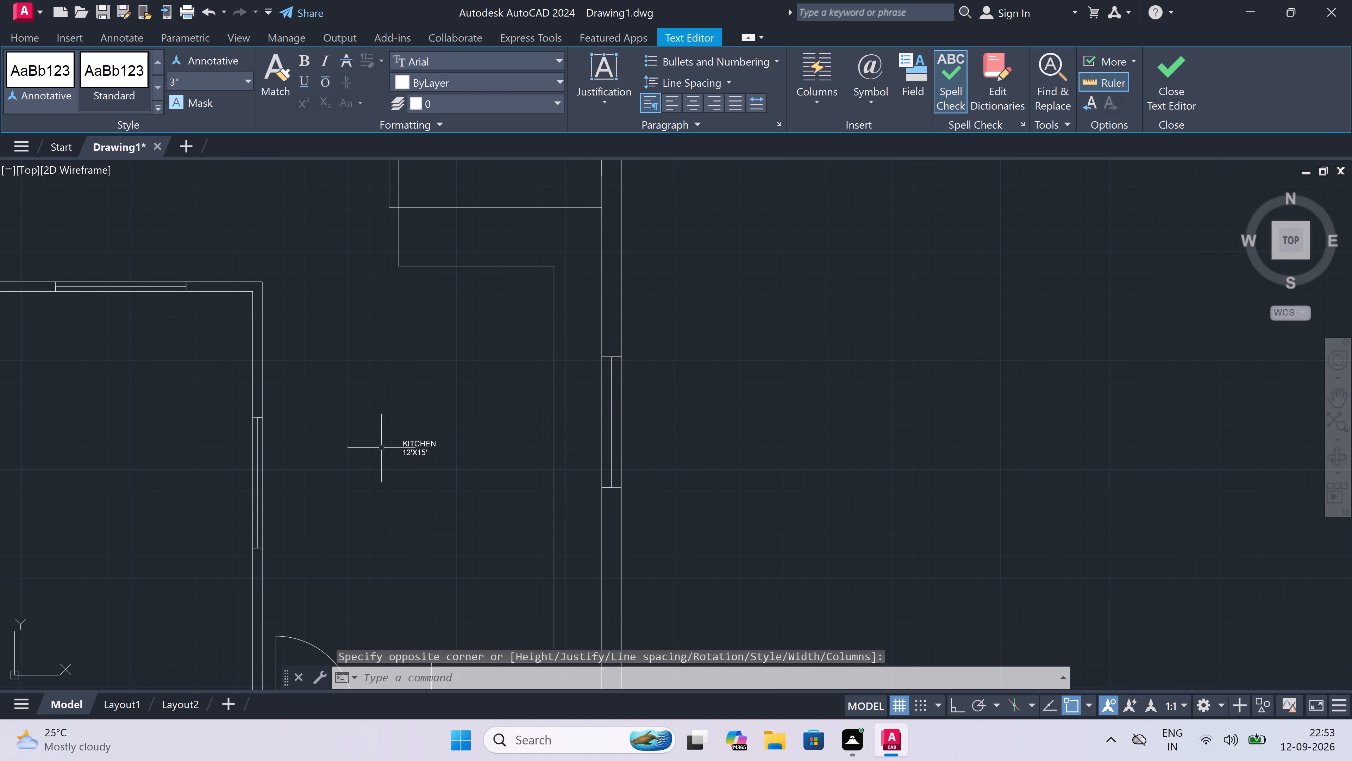
Place a multiline text label reading FAMILY LIVING in the south-east corner room below the staircase.
scroll(392, 440, "down", 4)
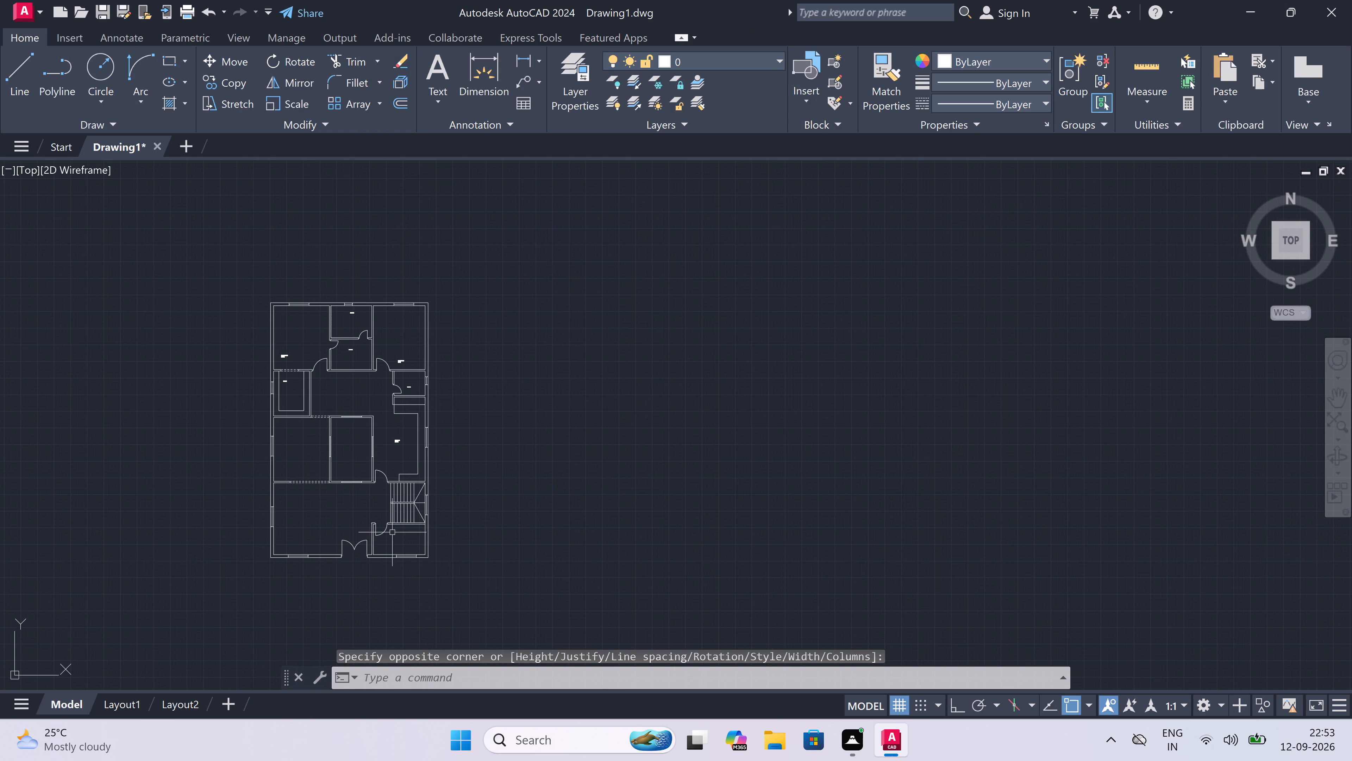
scroll(363, 548, "up", 3)
scroll(374, 540, "down", 3)
scroll(422, 554, "up", 3)
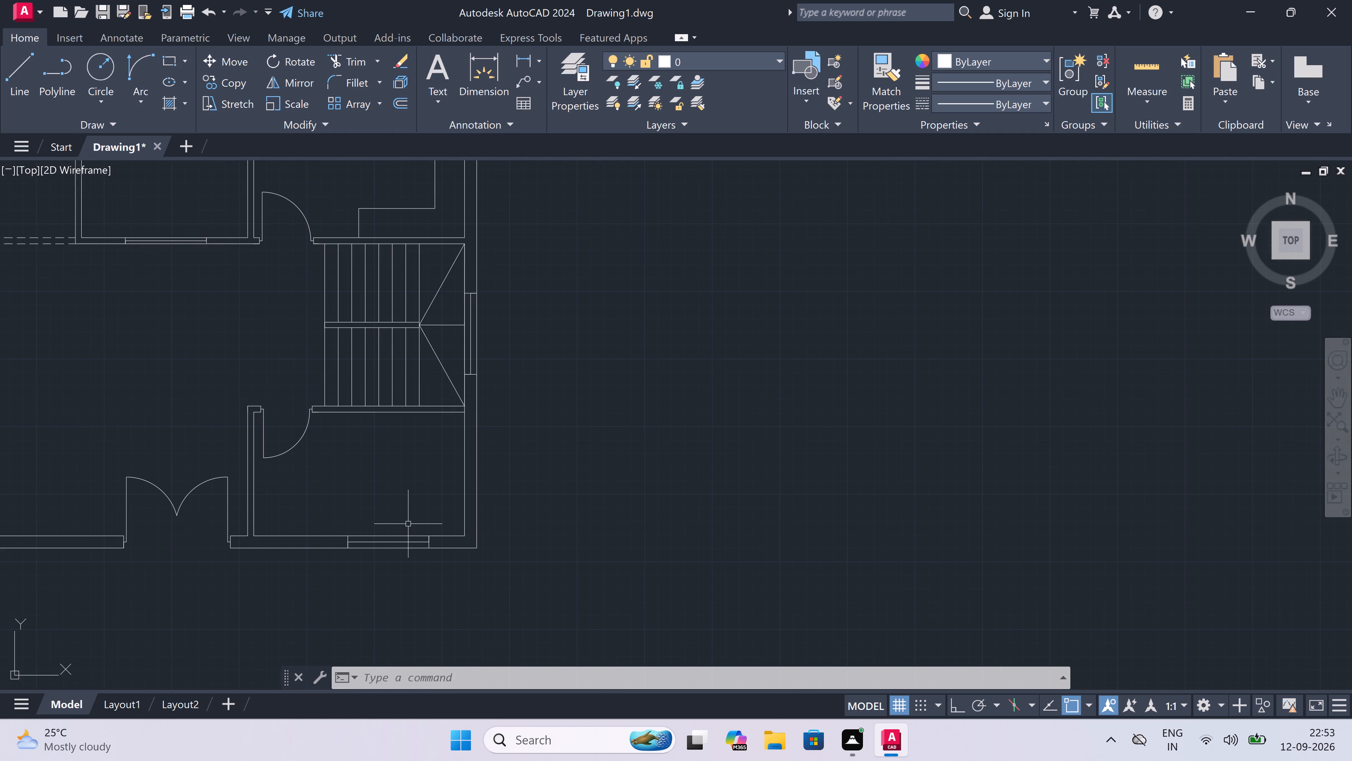
scroll(359, 466, "up", 1)
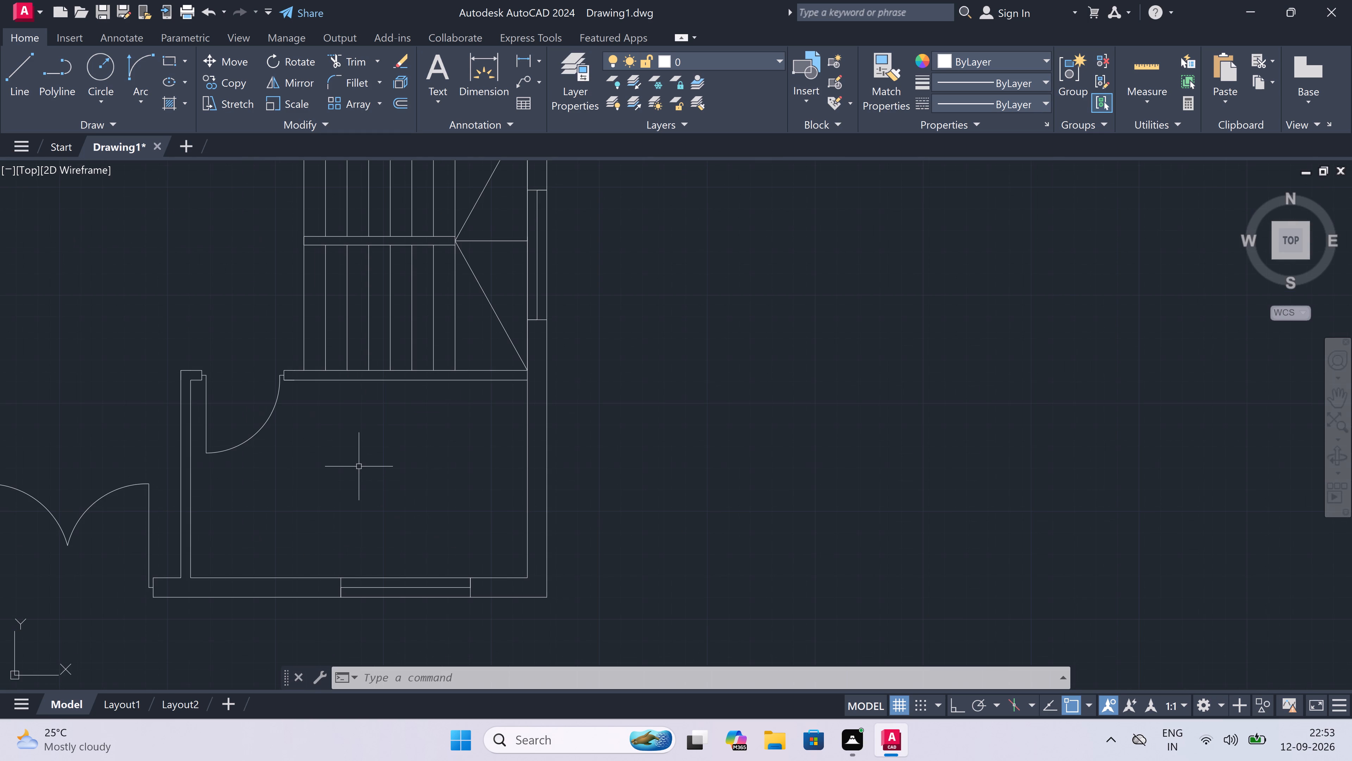
type("MT")
key("space")
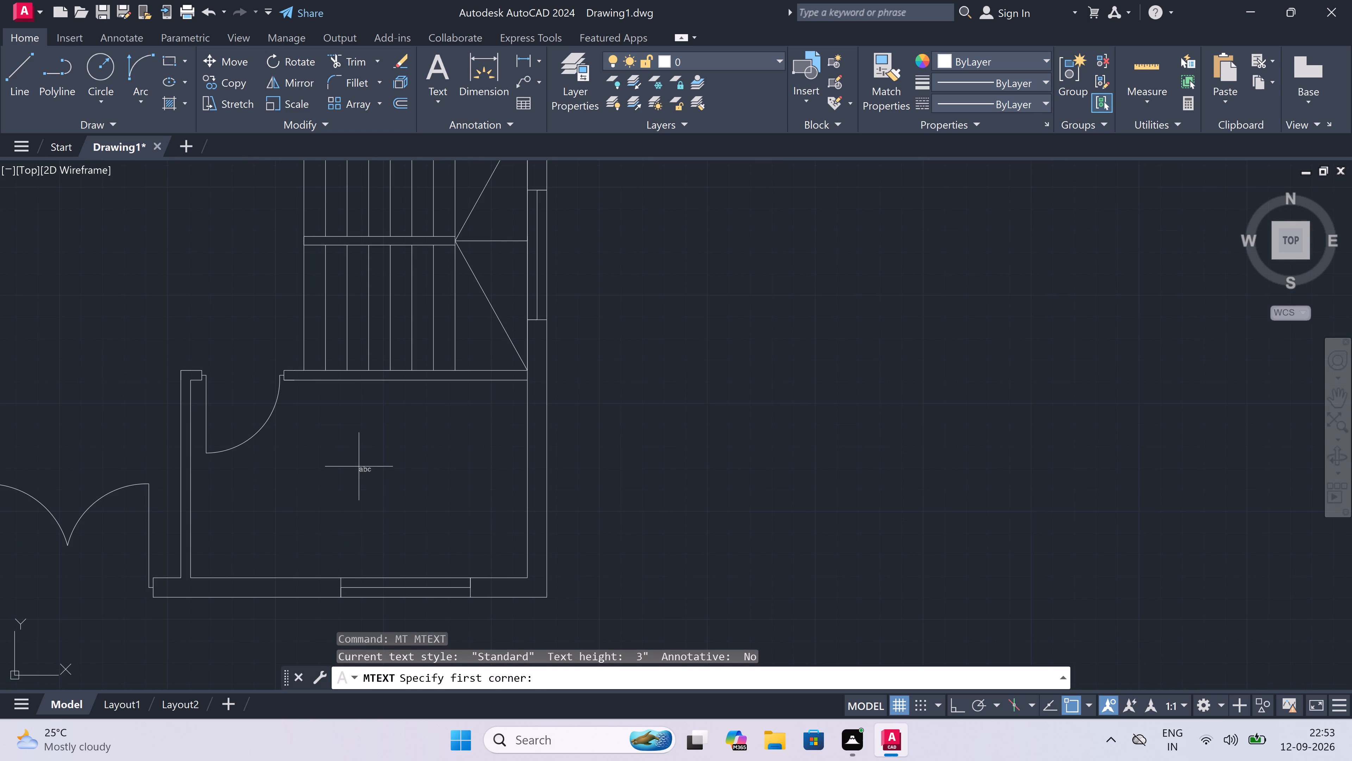
left_click_drag(303, 409, 317, 414)
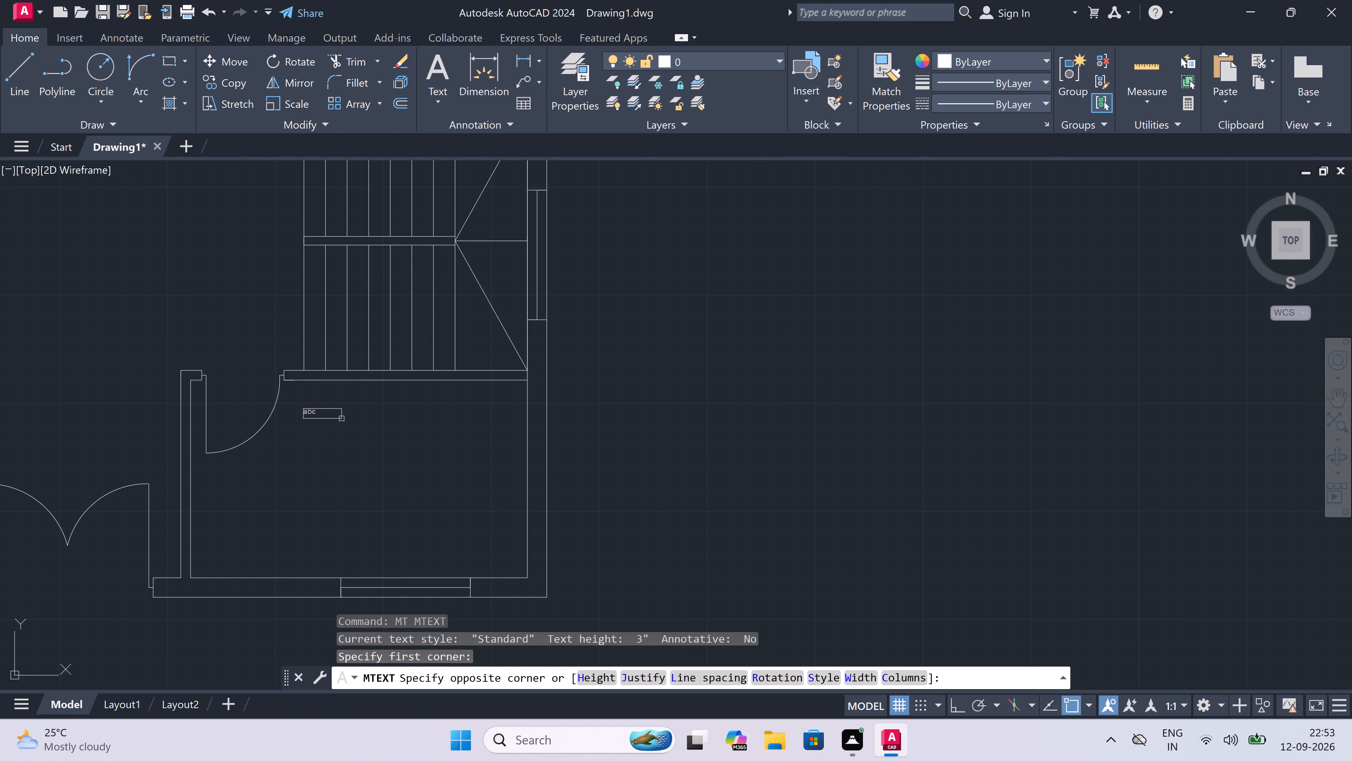
left_click(477, 427)
type("FAMILY")
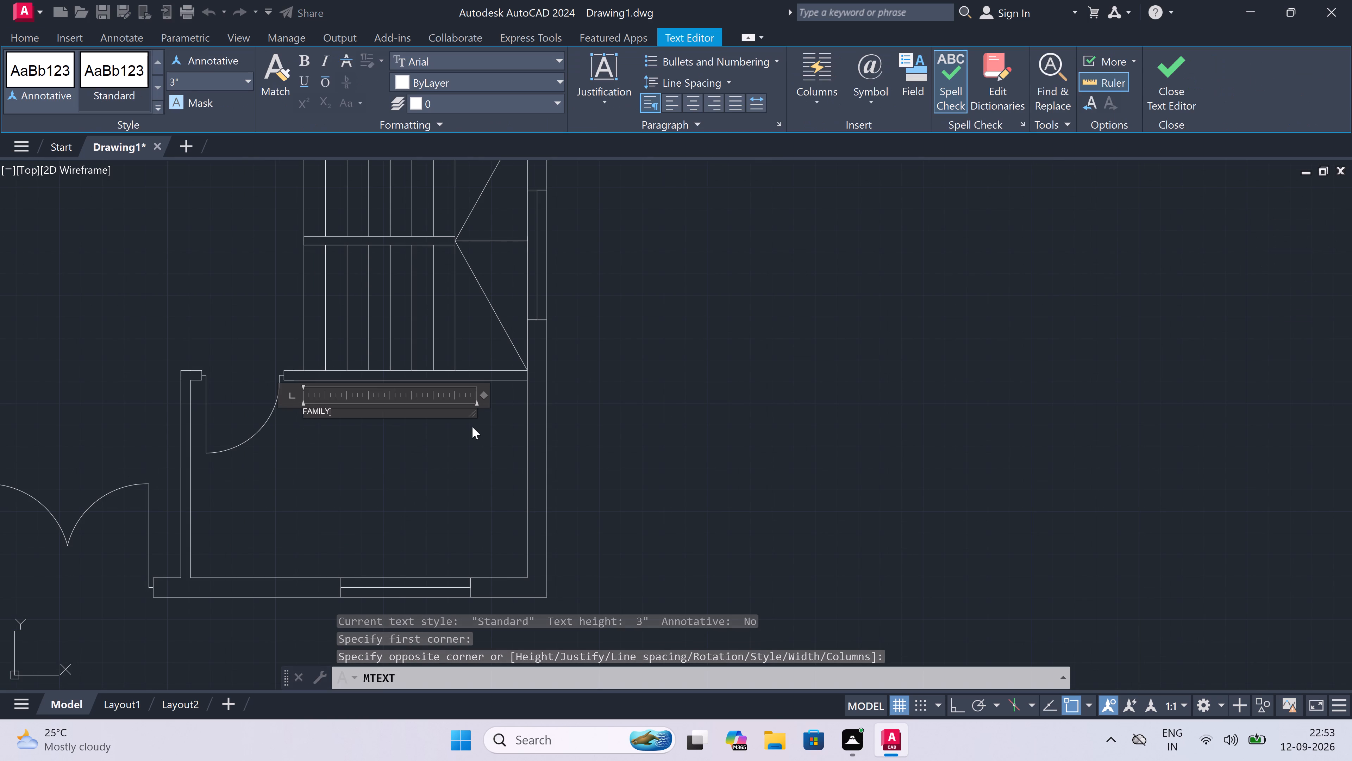
key("space")
type("LIVING")
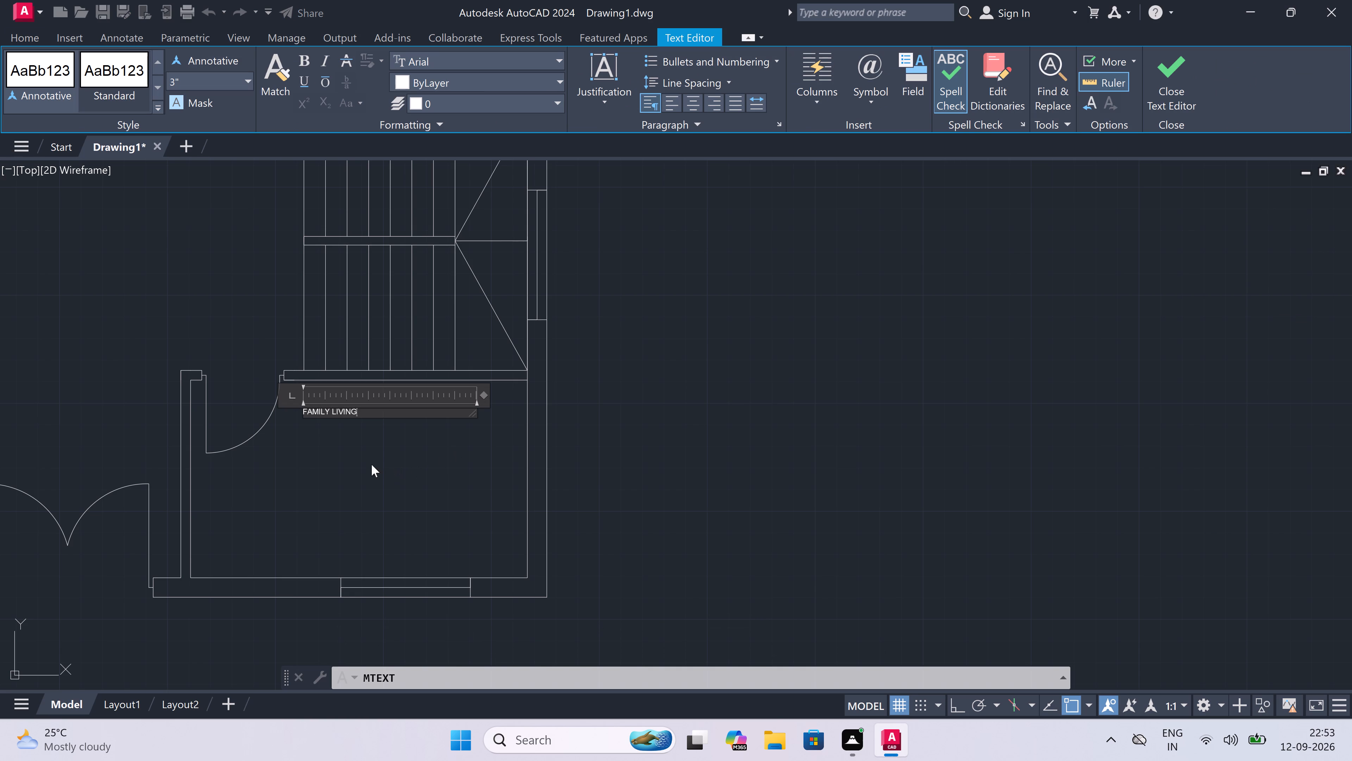
left_click(371, 464)
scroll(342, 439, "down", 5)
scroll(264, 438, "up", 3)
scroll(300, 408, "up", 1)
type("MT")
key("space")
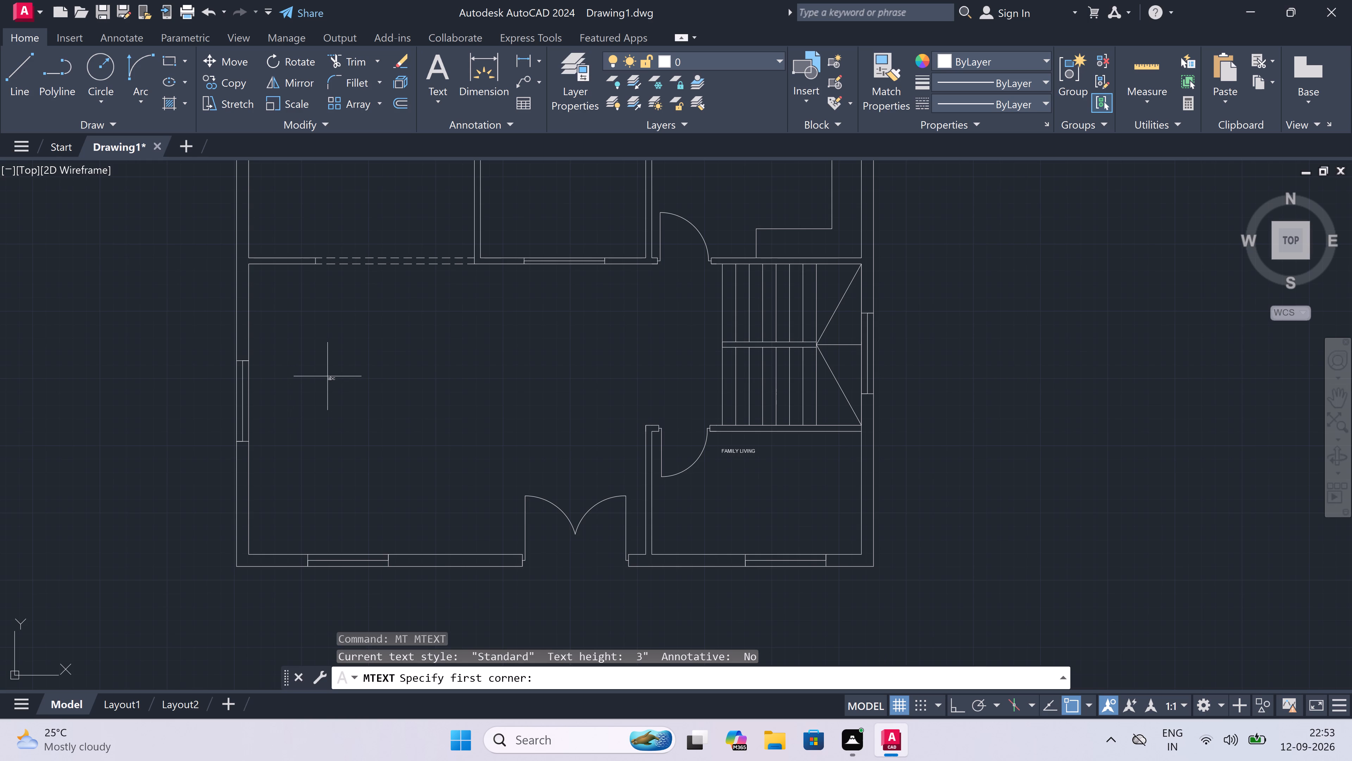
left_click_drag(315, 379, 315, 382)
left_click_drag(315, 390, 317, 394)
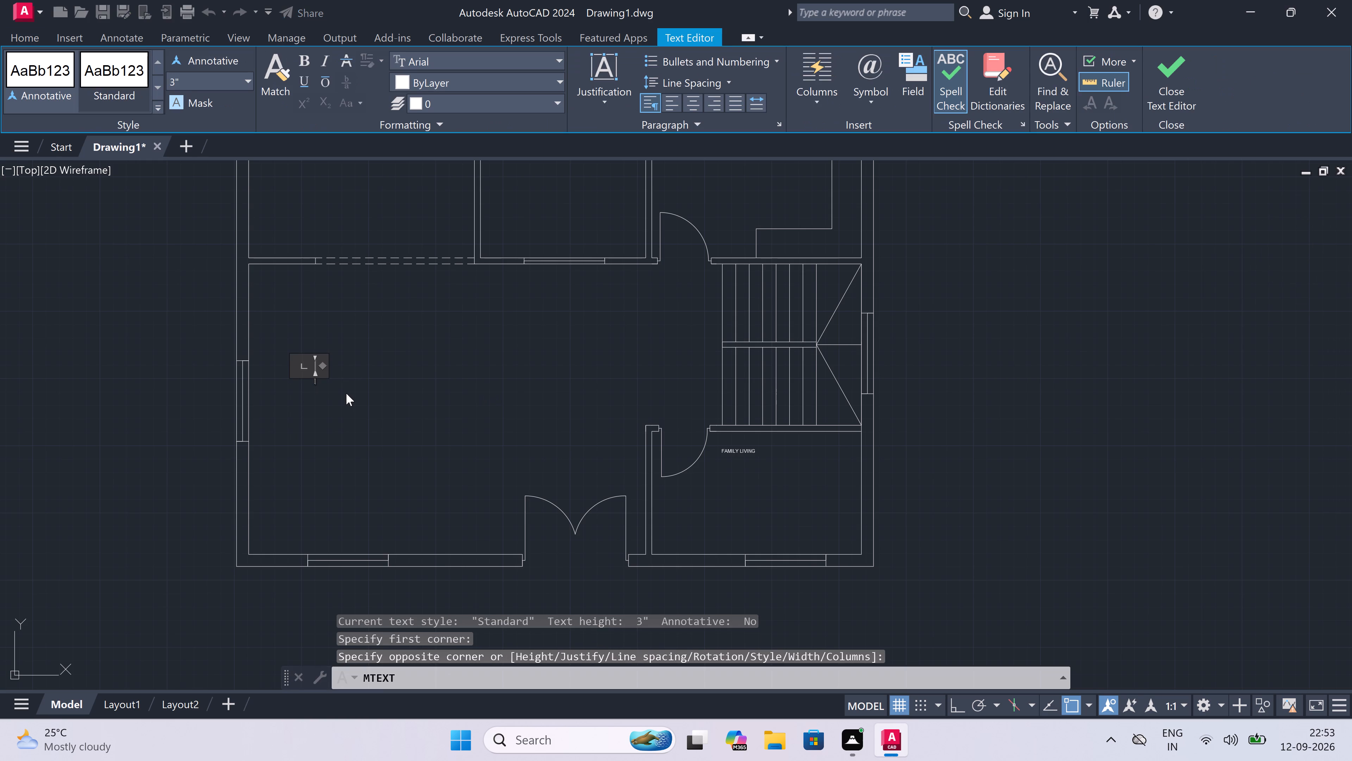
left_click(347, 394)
Place a multiline text label reading LIVING AREA in the large south-west room.
type("MT")
key("space")
double_click(336, 393)
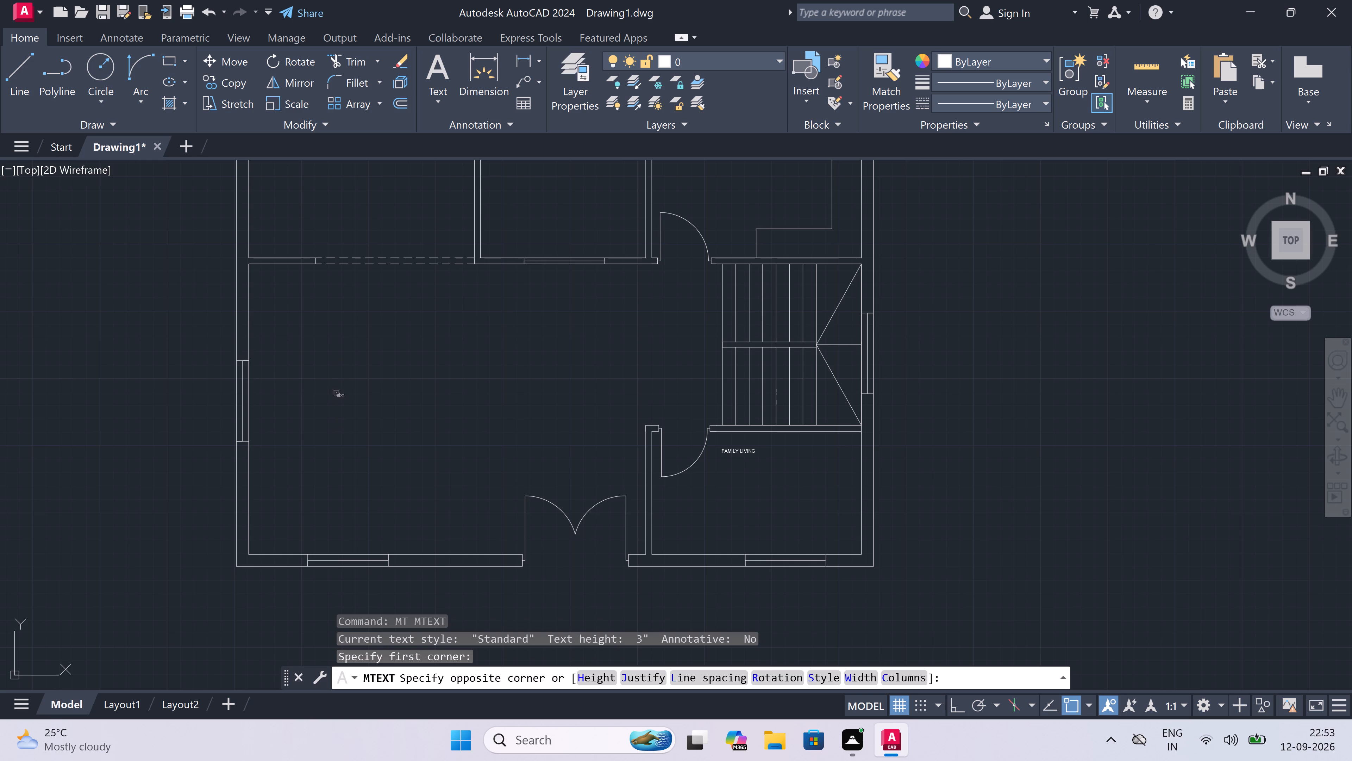
left_click(532, 410)
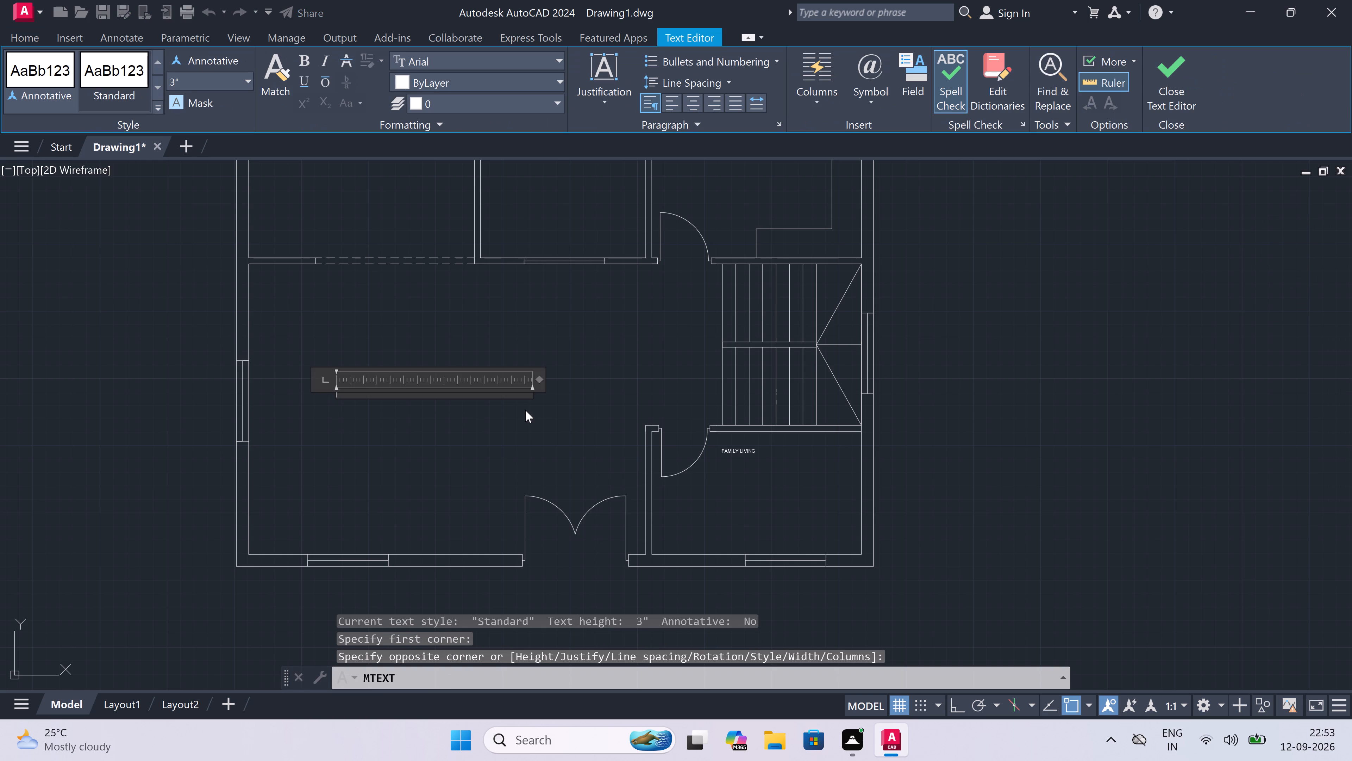
type("LIVING")
key("space")
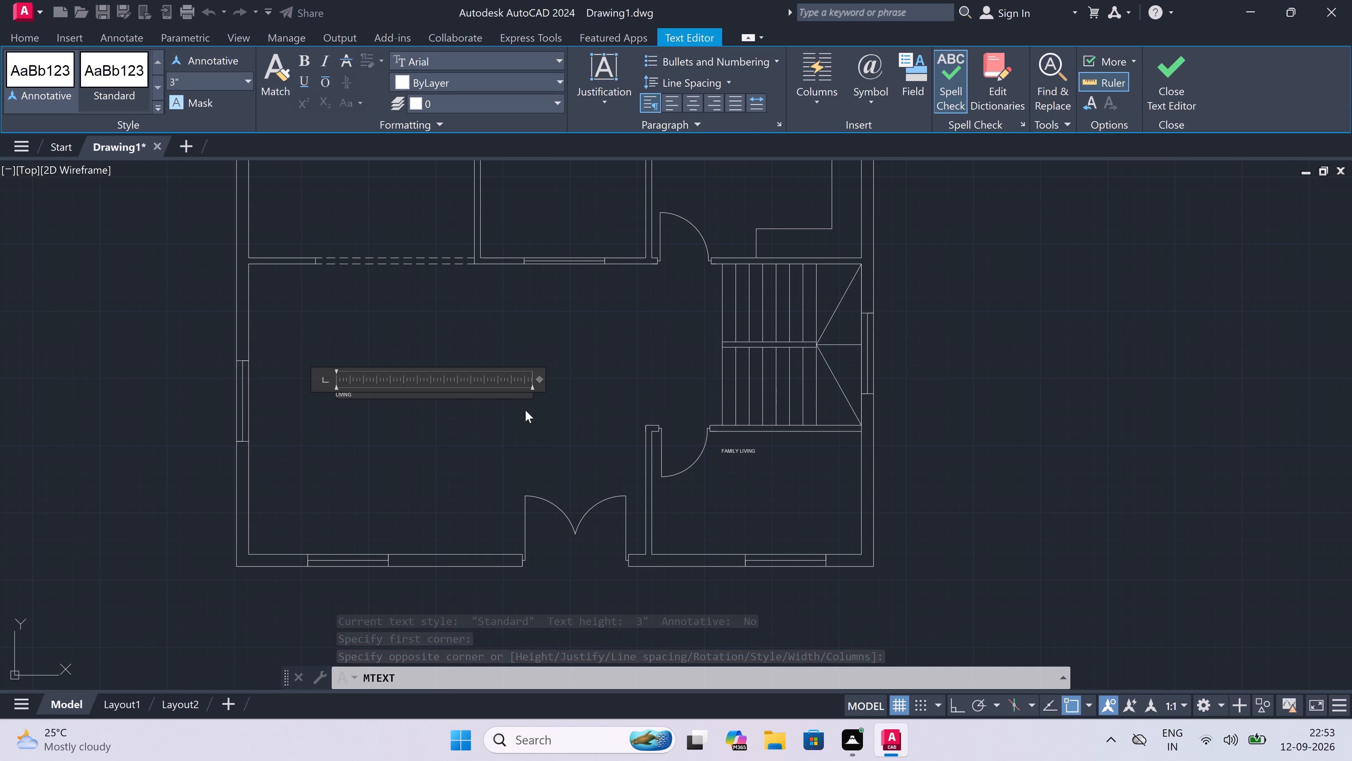
type("AREA")
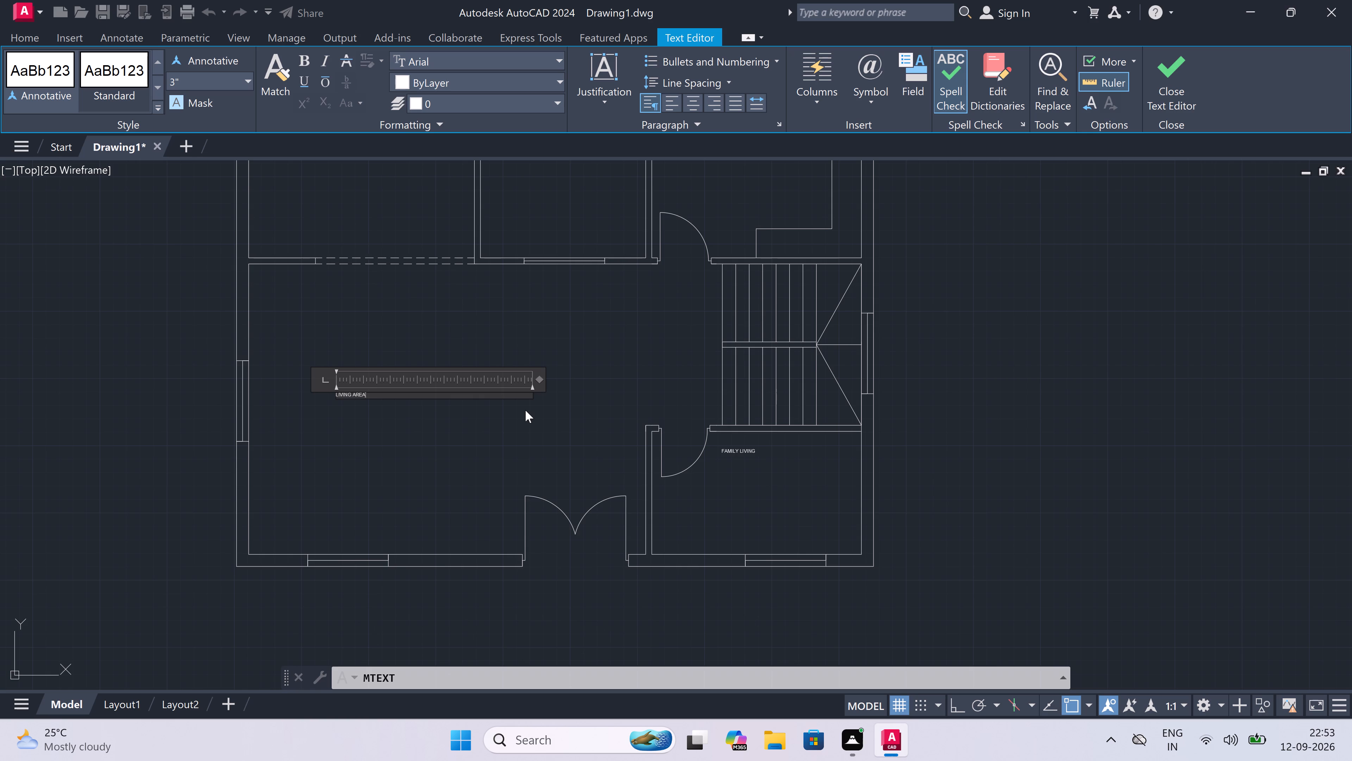
left_click(319, 440)
Place a two-line multiline text label reading DINING AREA with 14'X16' beneath it in the west room north of the living area.
scroll(319, 440, "down", 2)
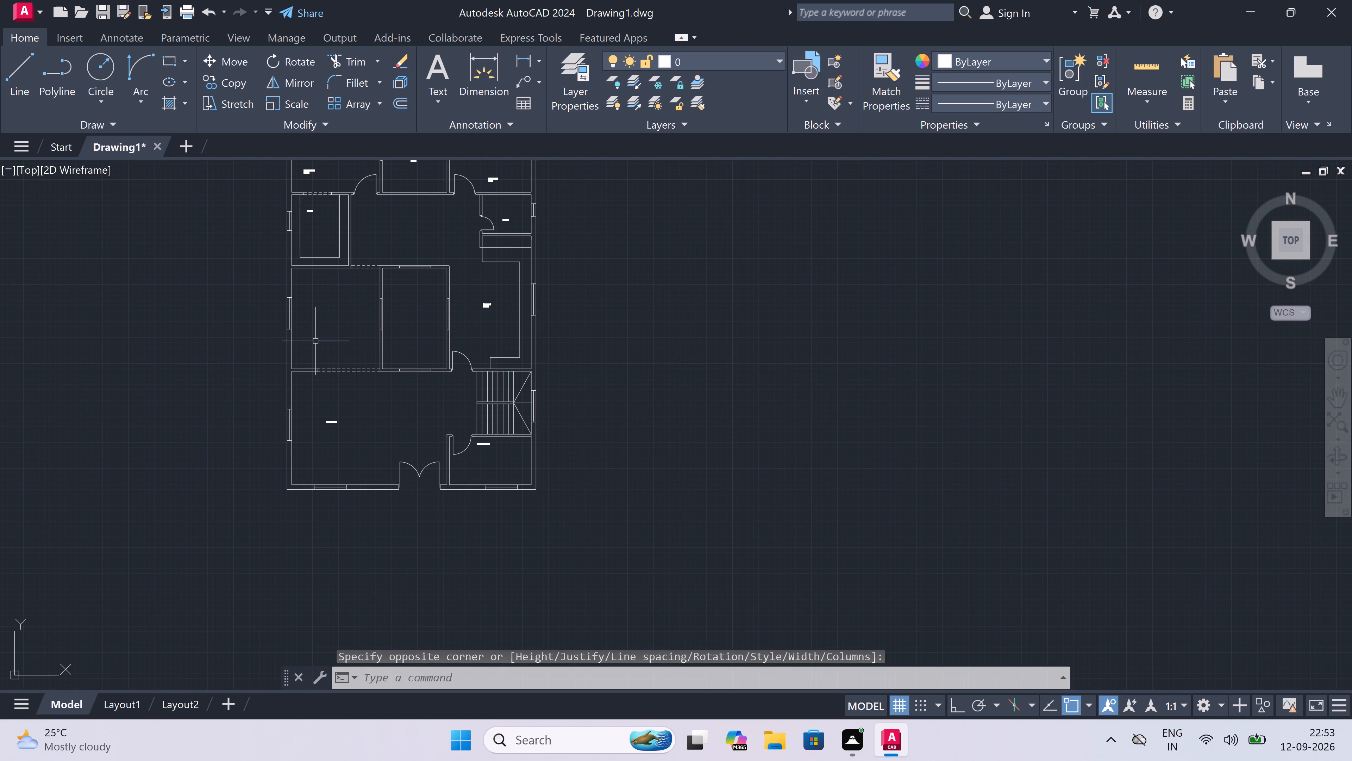
scroll(318, 338, "up", 3)
scroll(356, 354, "up", 1)
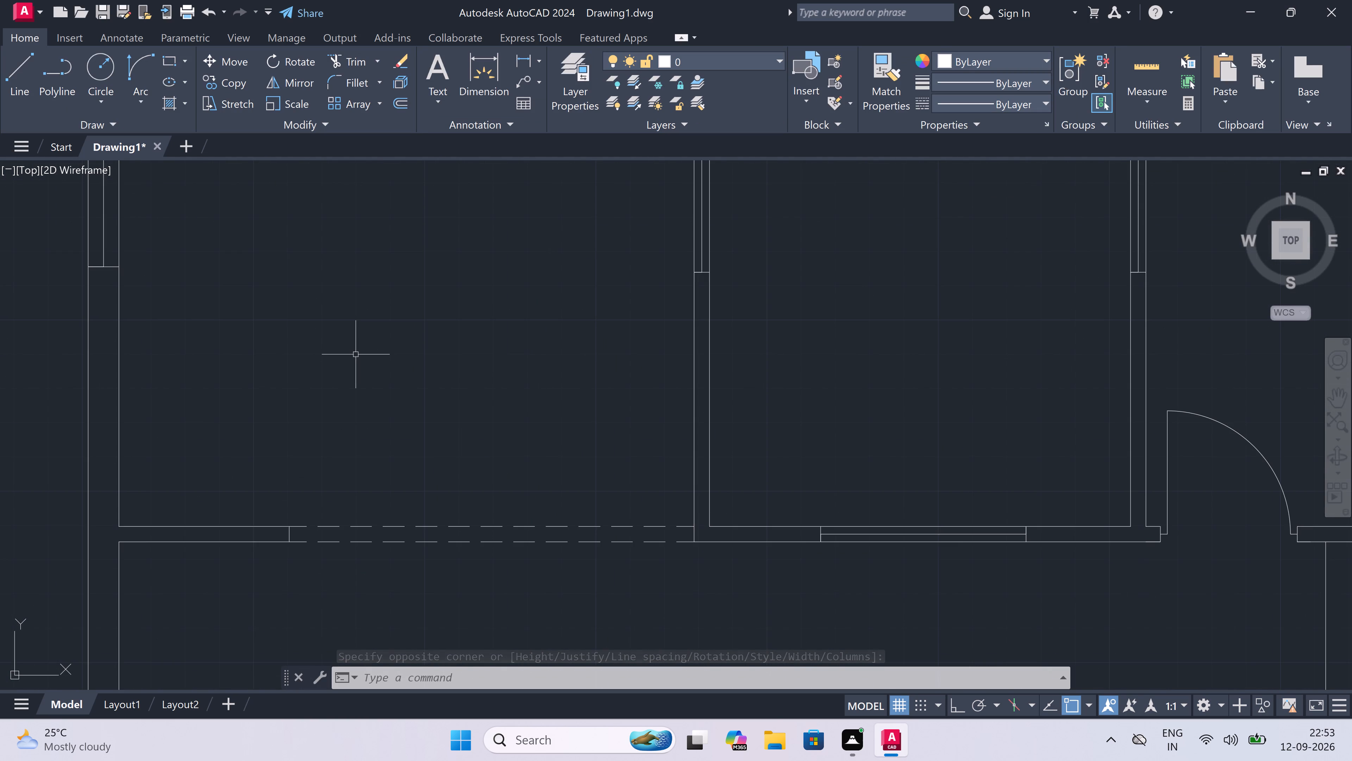
type("MT")
key("space")
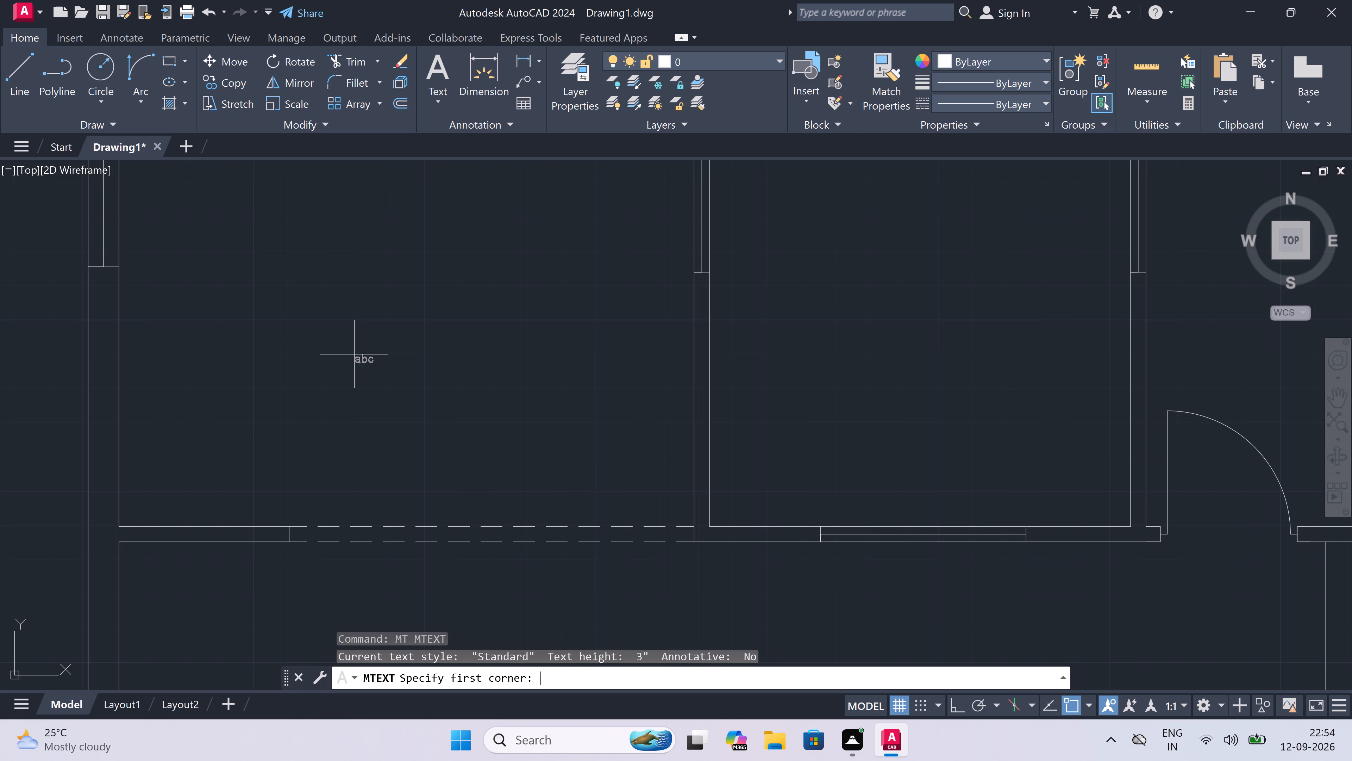
left_click_drag(218, 429, 231, 438)
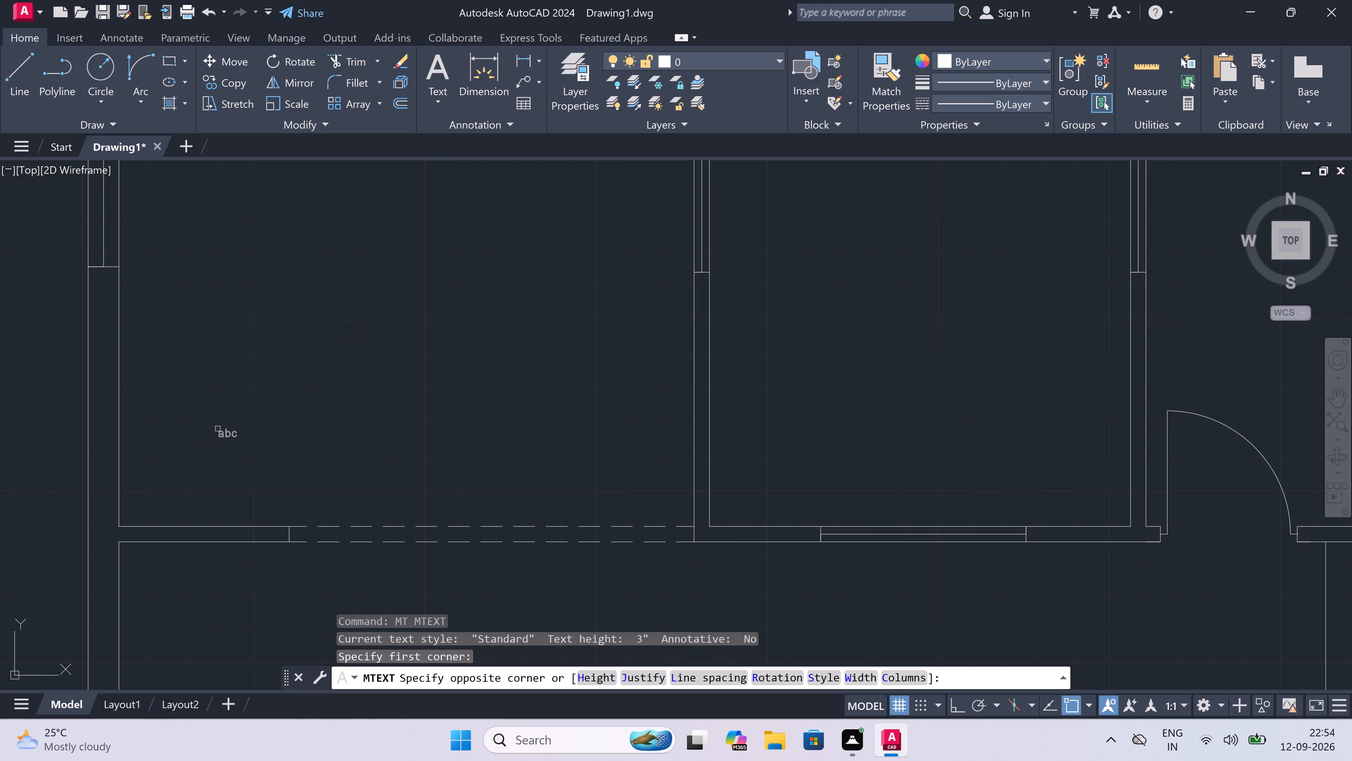
left_click_drag(534, 438, 536, 441)
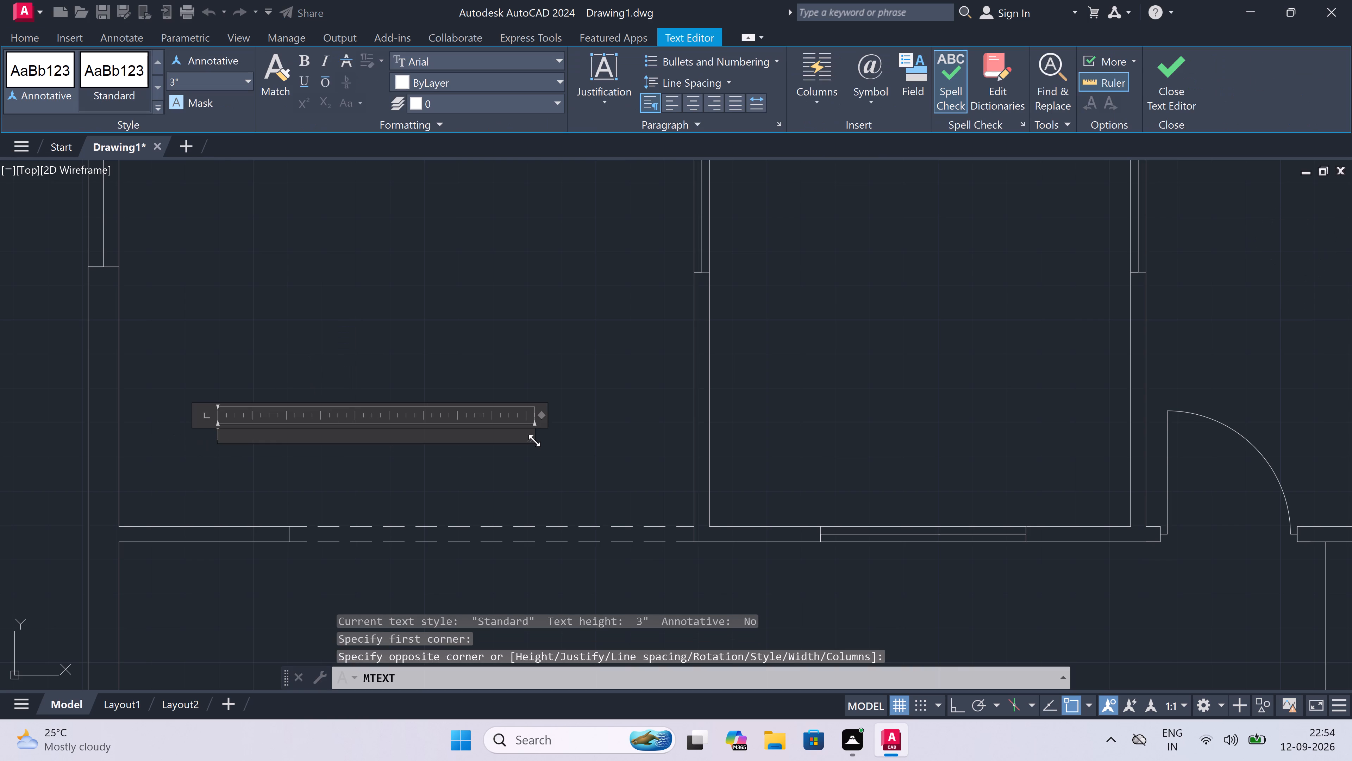
type("DINING")
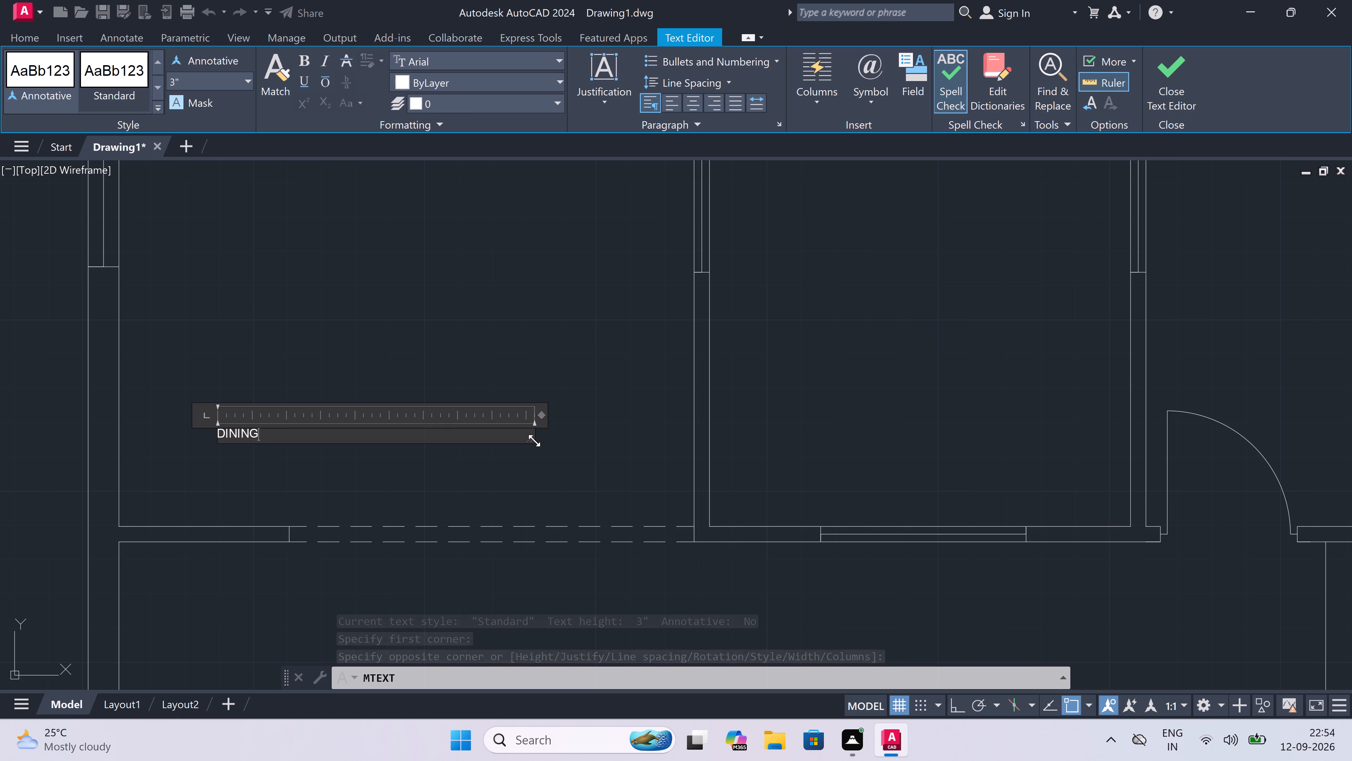
key("space")
type("AREA")
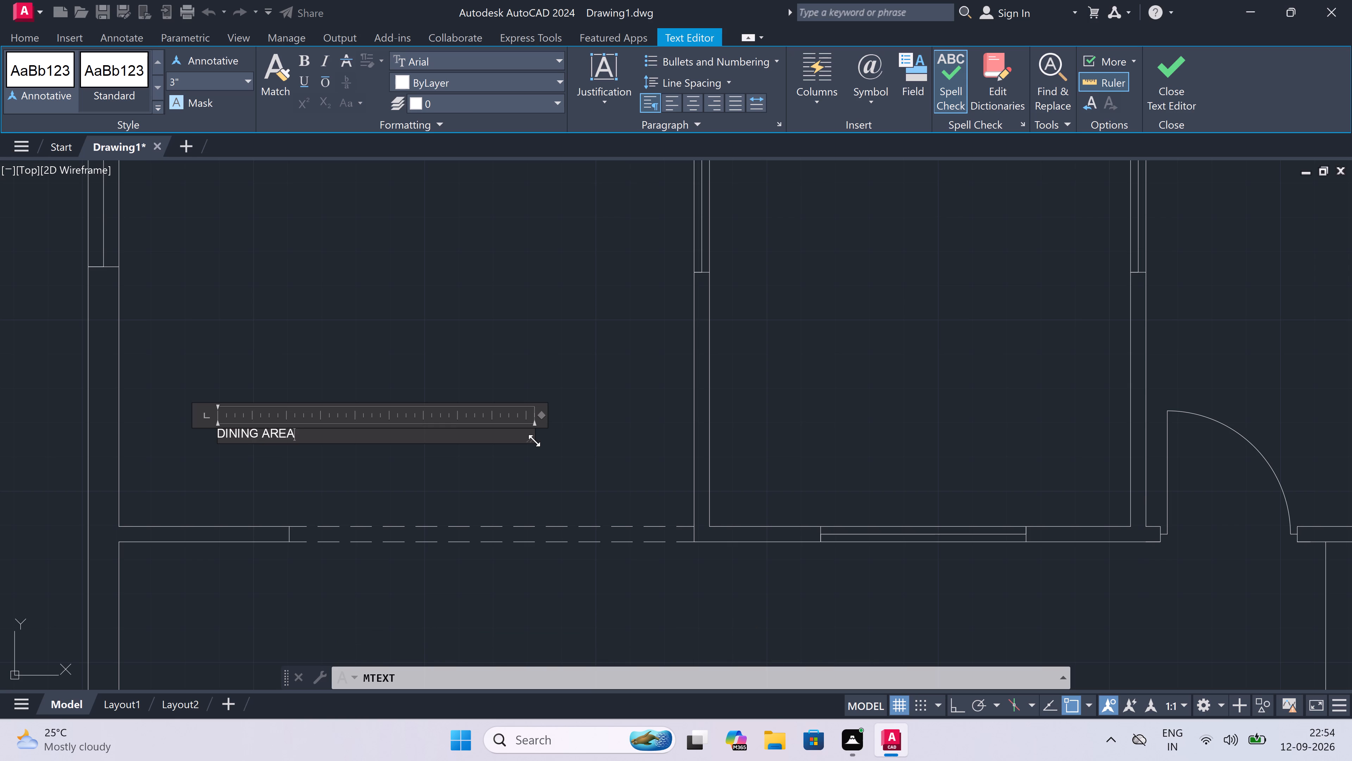
key("Return")
type("14'X")
type("15")
key("BackSpace")
key("6")
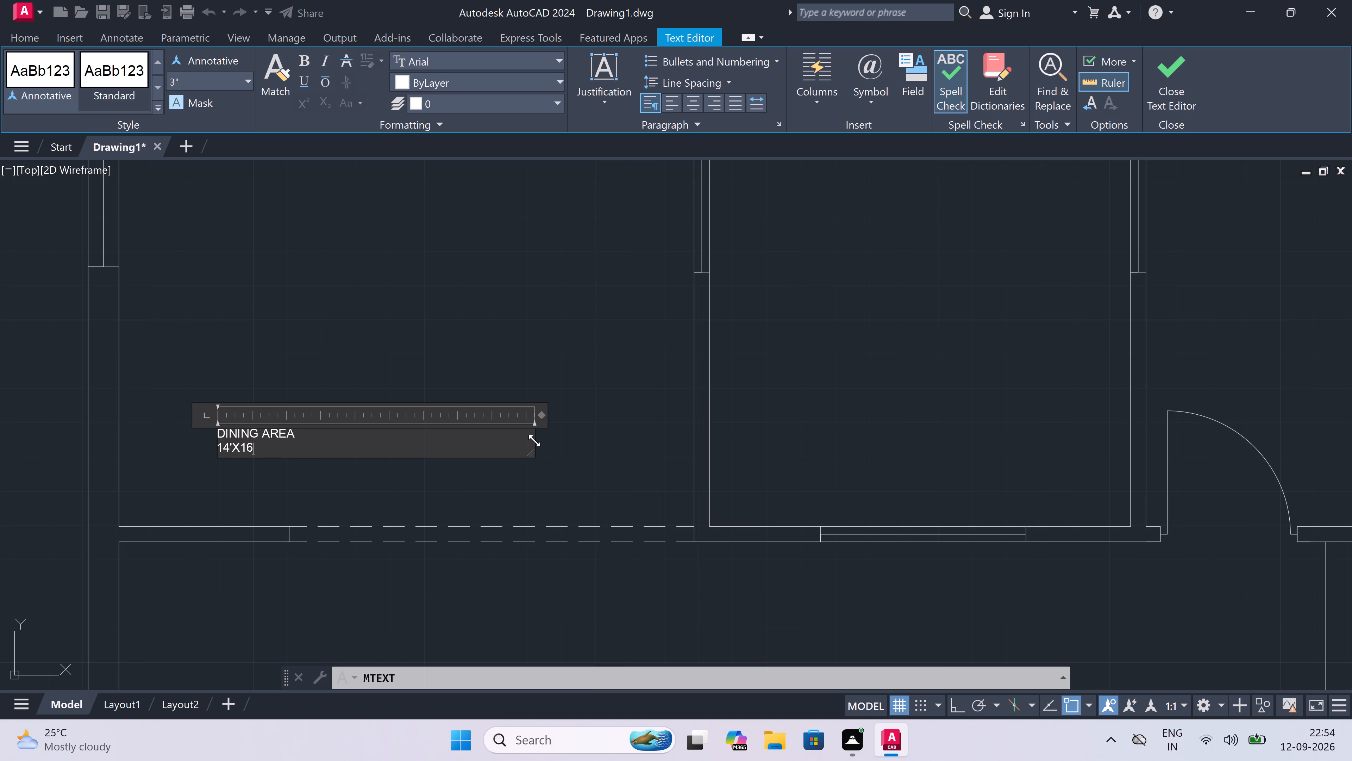
key("apostrophe")
left_click(375, 376)
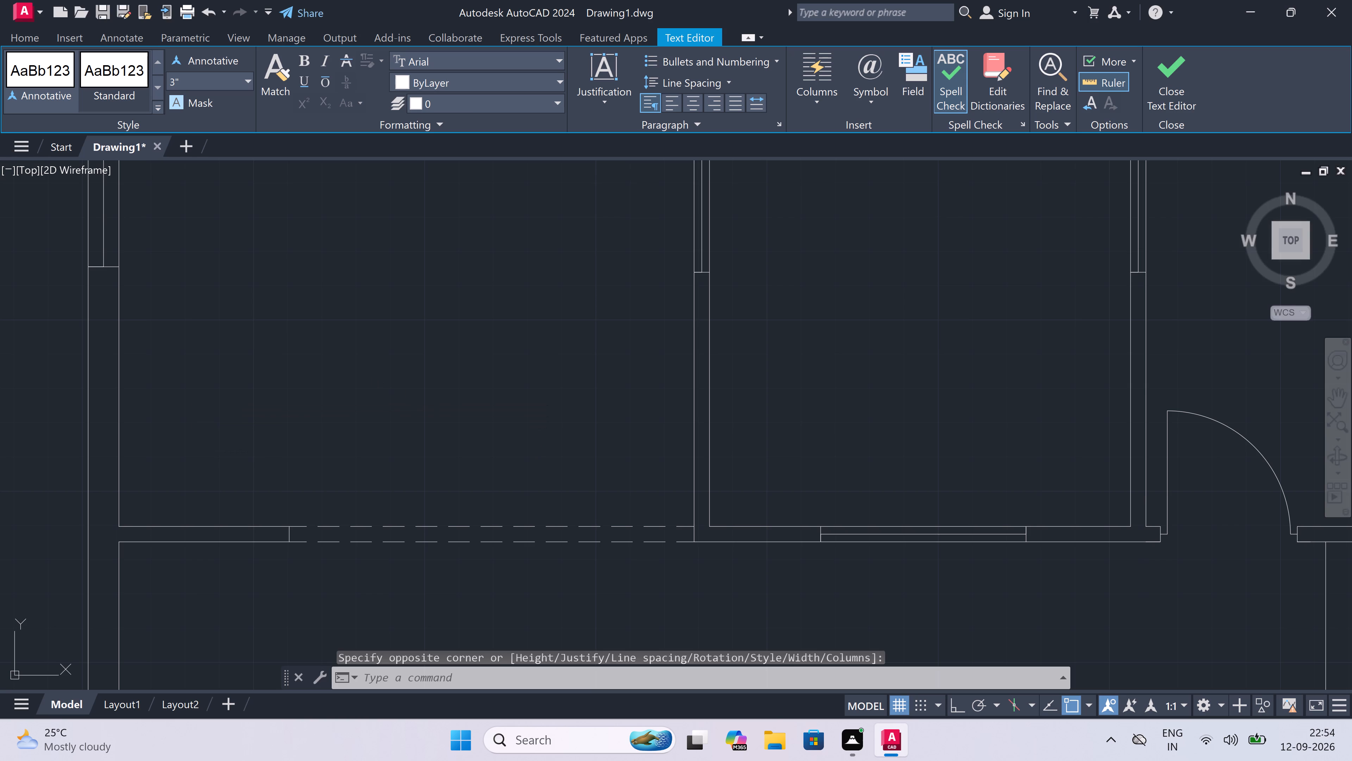
Select all the room labels across the floor plan and set their text height to 8.
scroll(375, 376, "down", 3)
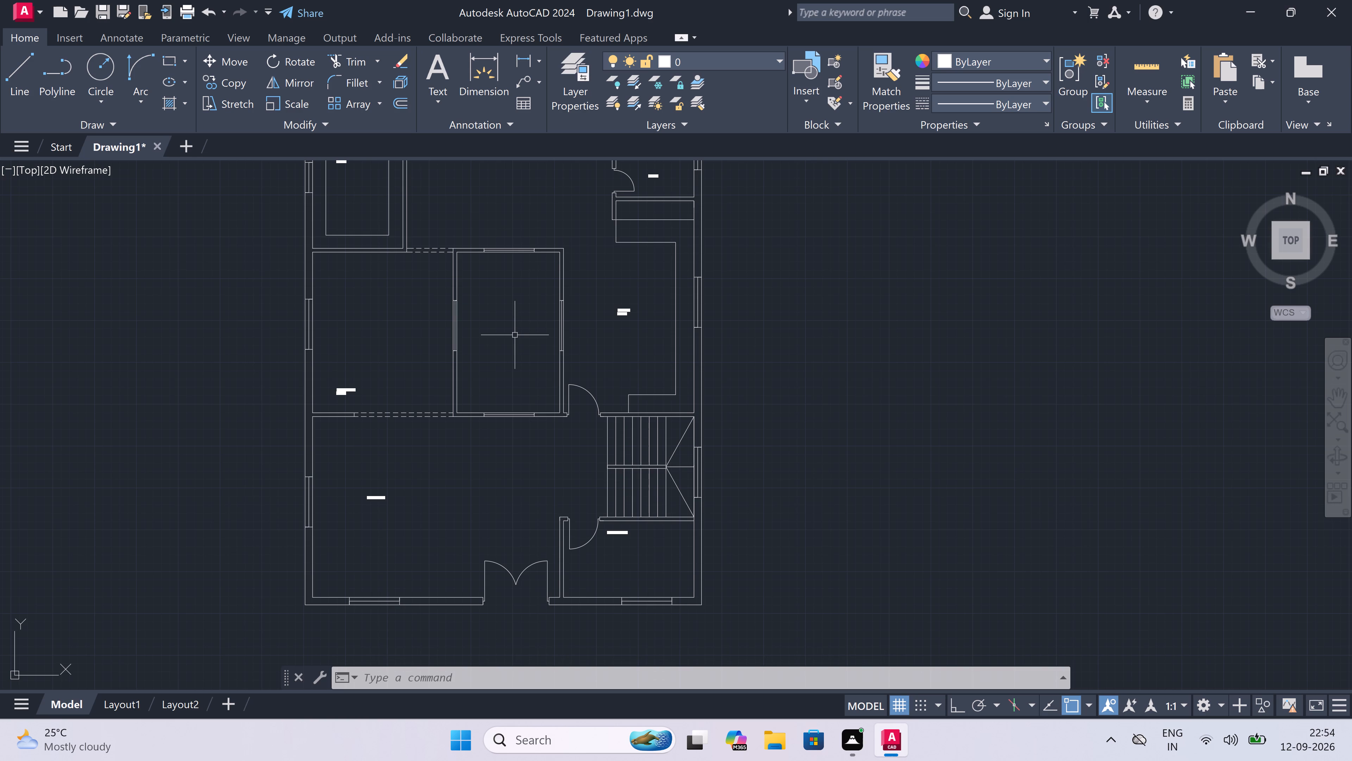
scroll(515, 335, "down", 3)
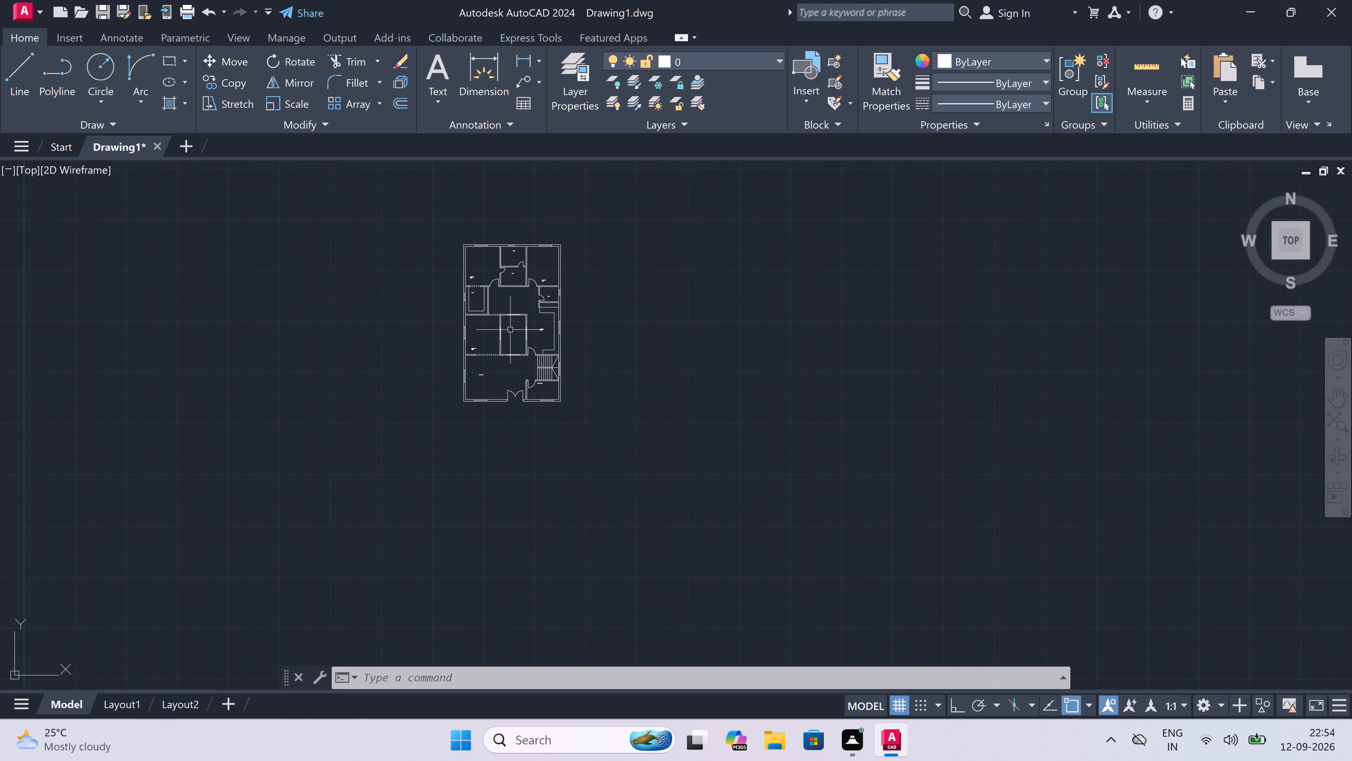
scroll(480, 305, "up", 3)
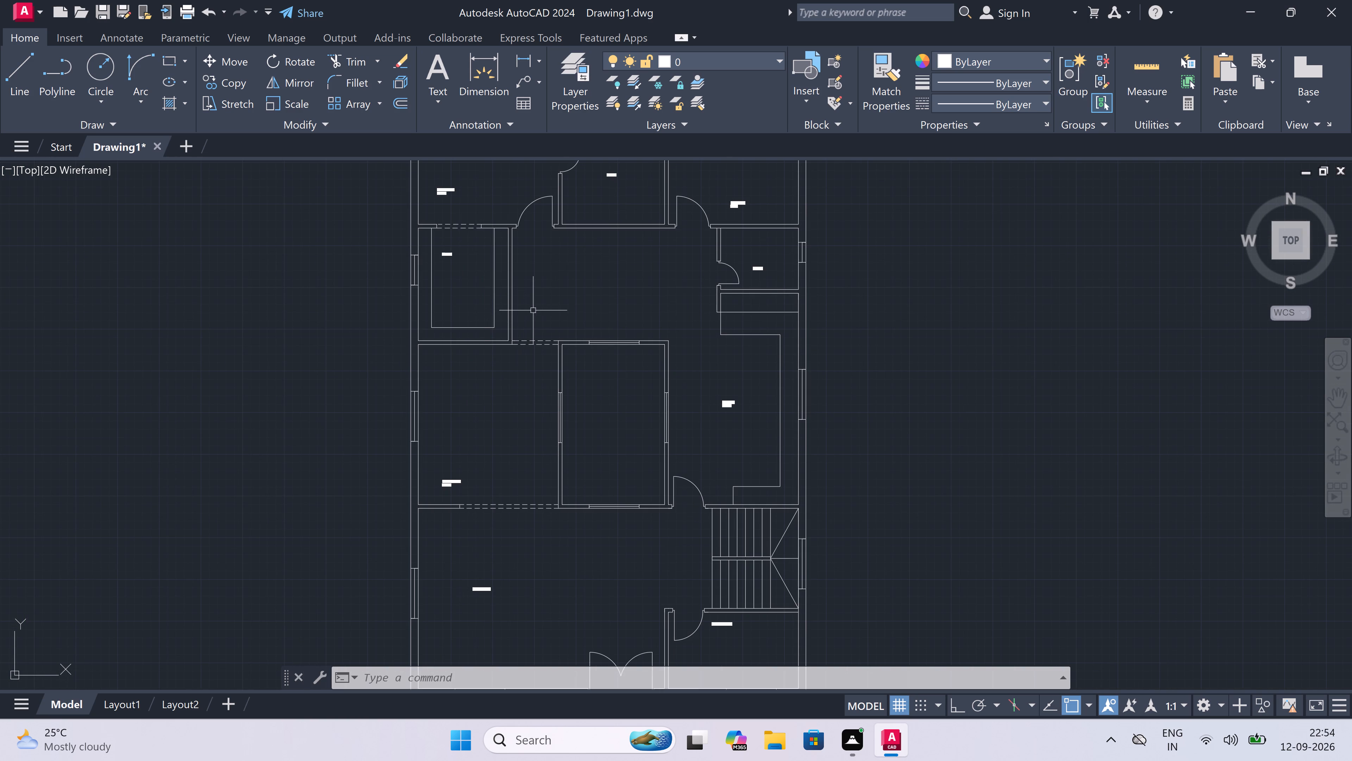
scroll(533, 314, "down", 2)
scroll(534, 316, "up", 1)
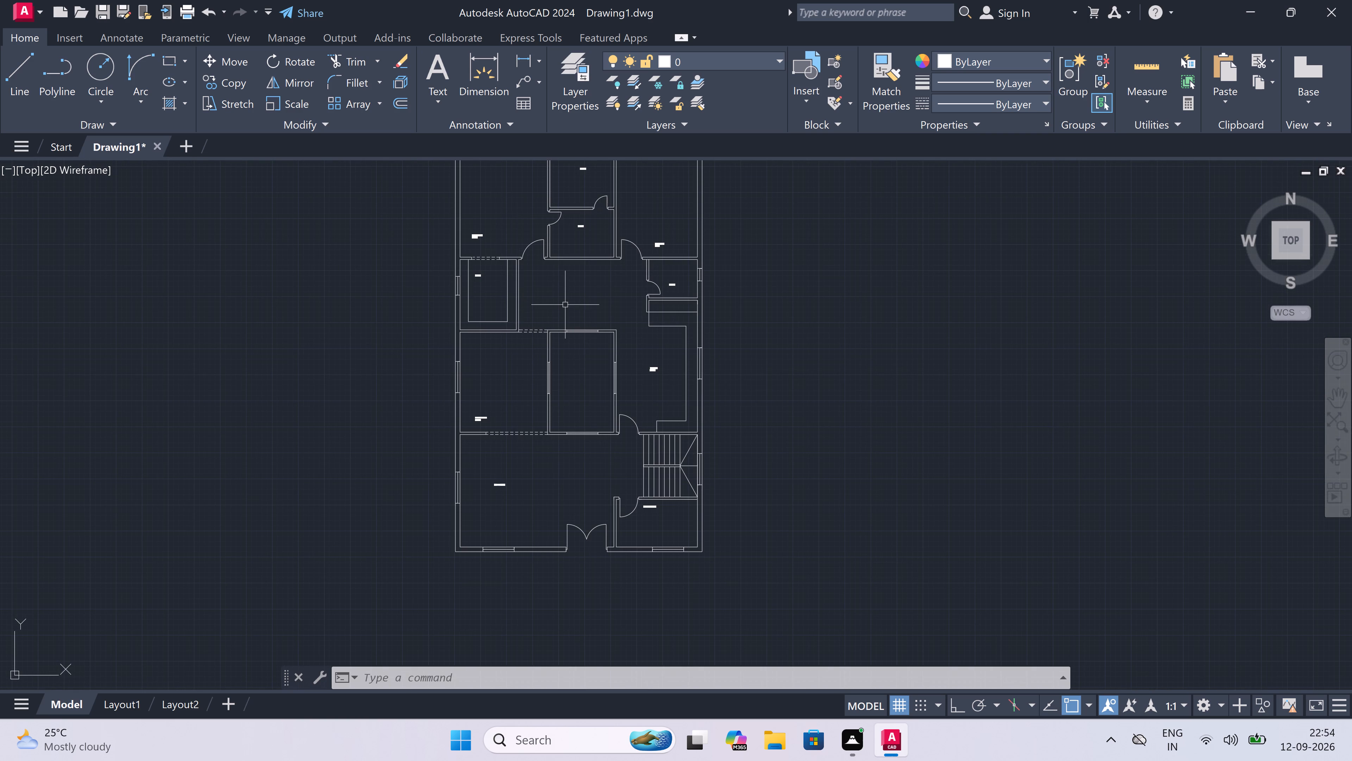
scroll(547, 416, "up", 3)
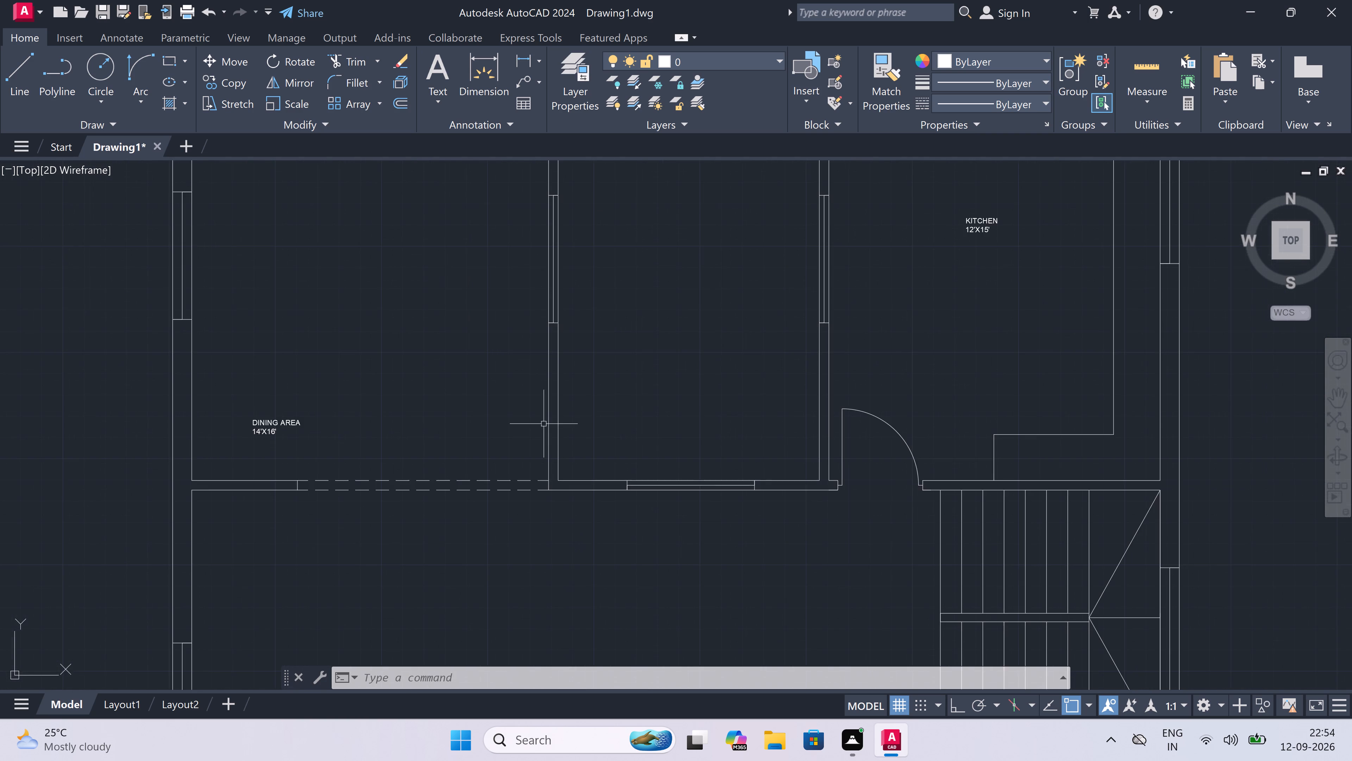
scroll(544, 424, "down", 3)
scroll(519, 489, "up", 3)
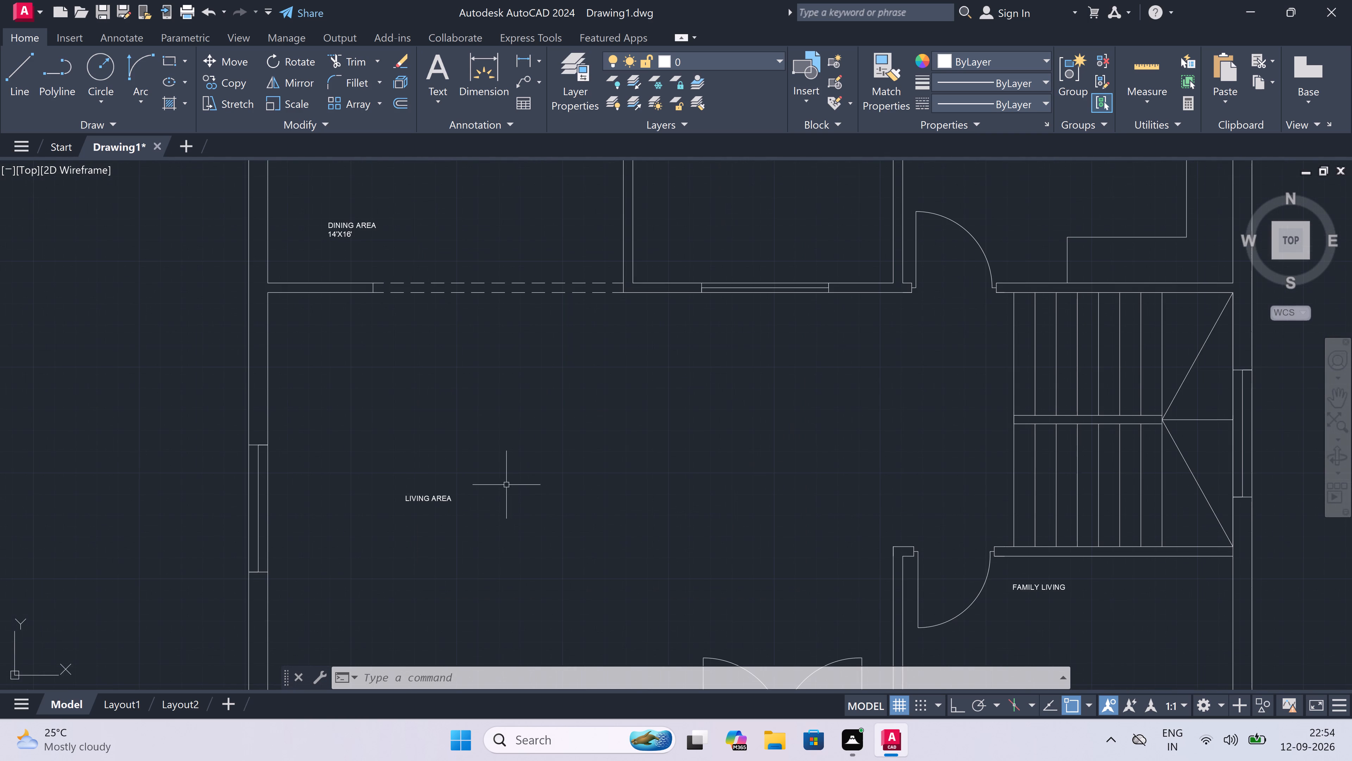
left_click(414, 501)
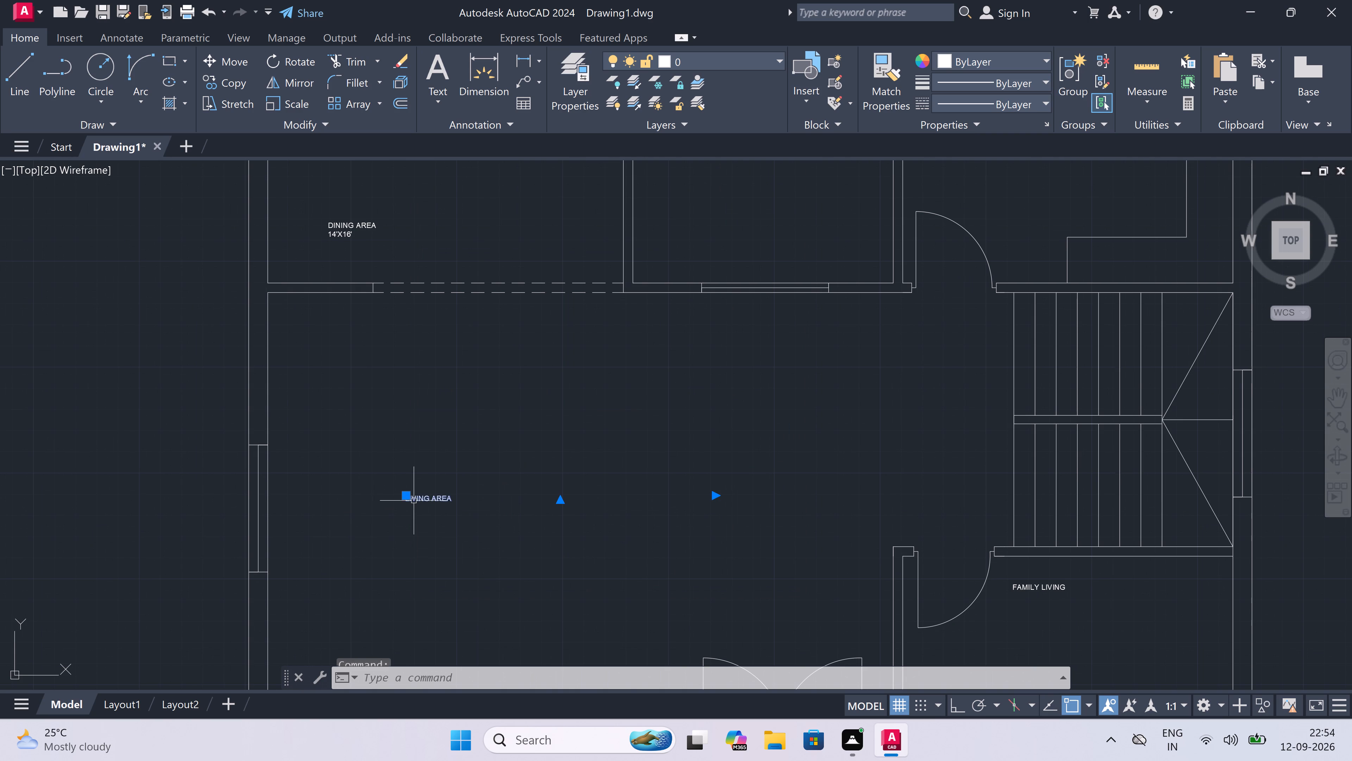
left_click(362, 224)
scroll(362, 224, "down", 5)
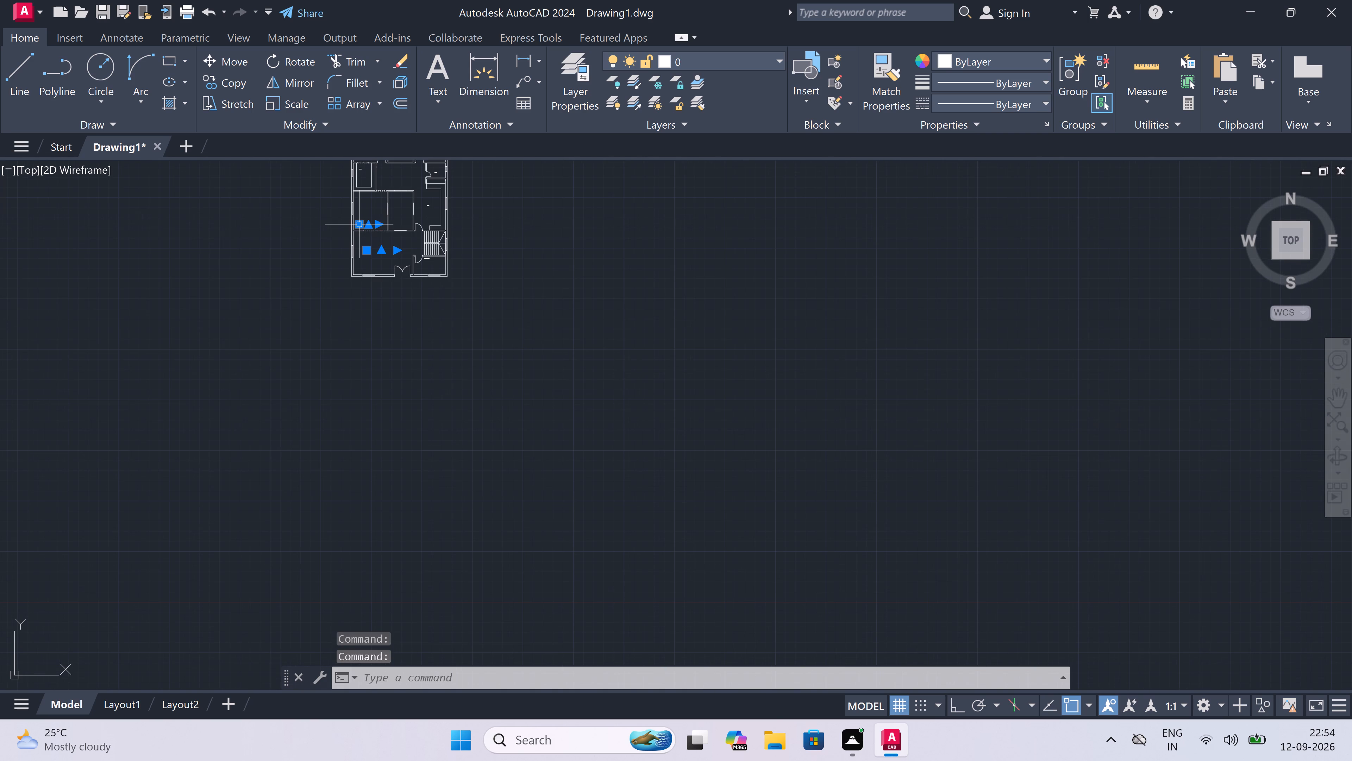
scroll(425, 276, "up", 3)
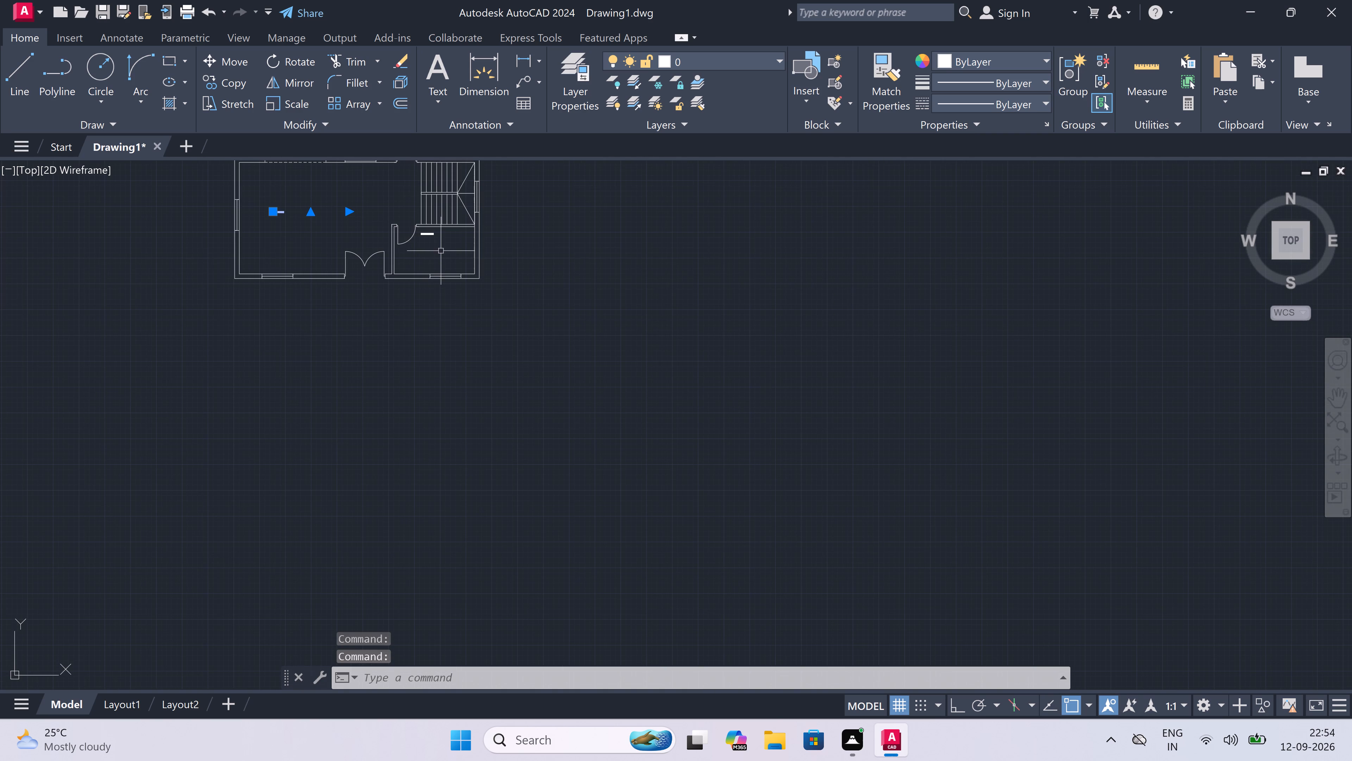
scroll(427, 242, "up", 4)
left_click(426, 237)
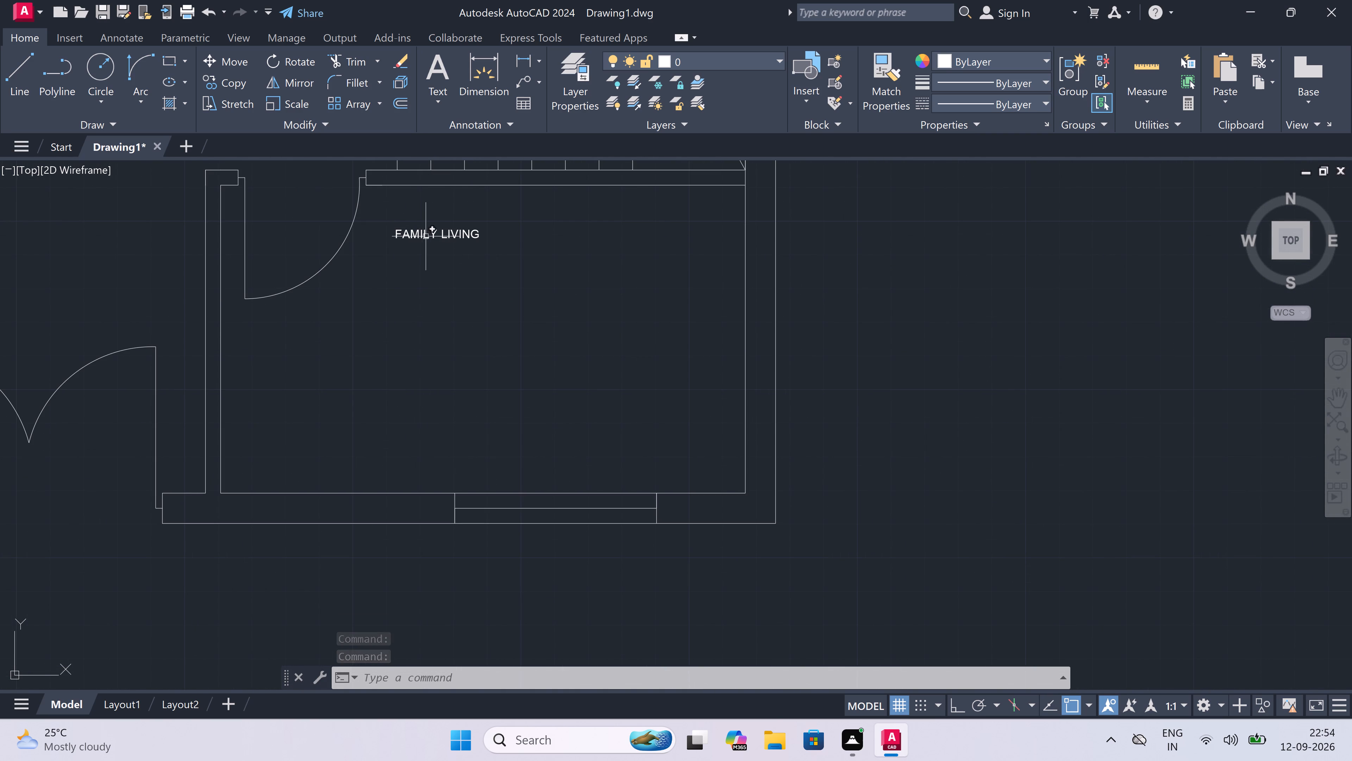
scroll(426, 238, "down", 9)
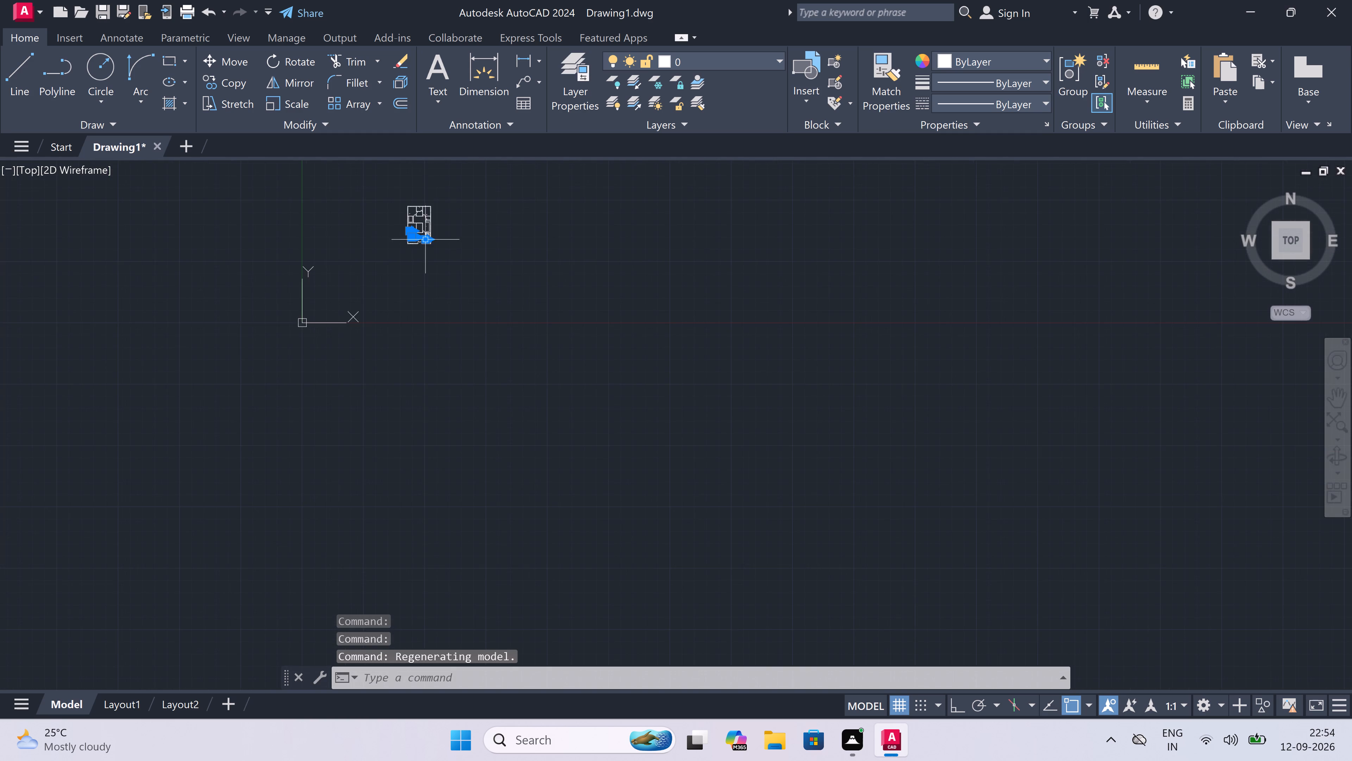
scroll(426, 239, "down", 4)
scroll(421, 230, "up", 4)
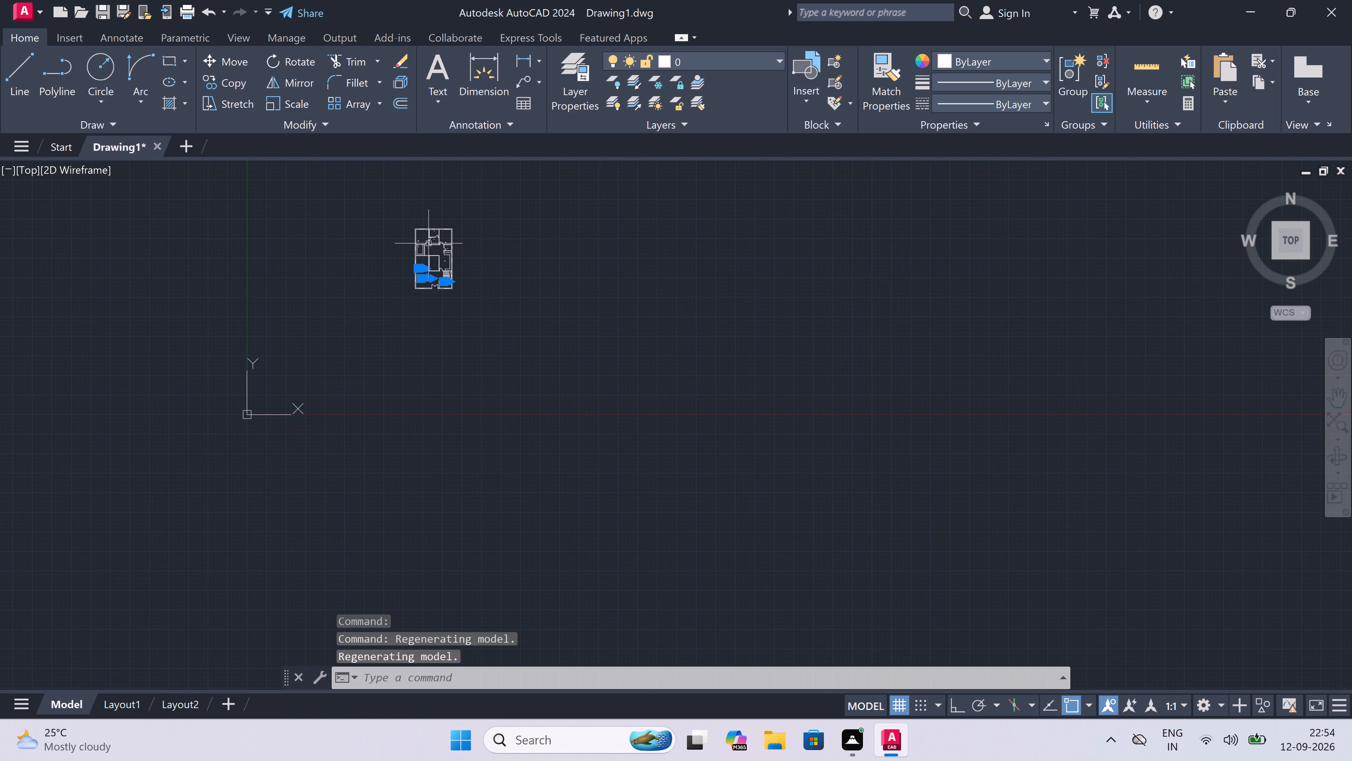
scroll(428, 242, "up", 3)
scroll(400, 233, "up", 3)
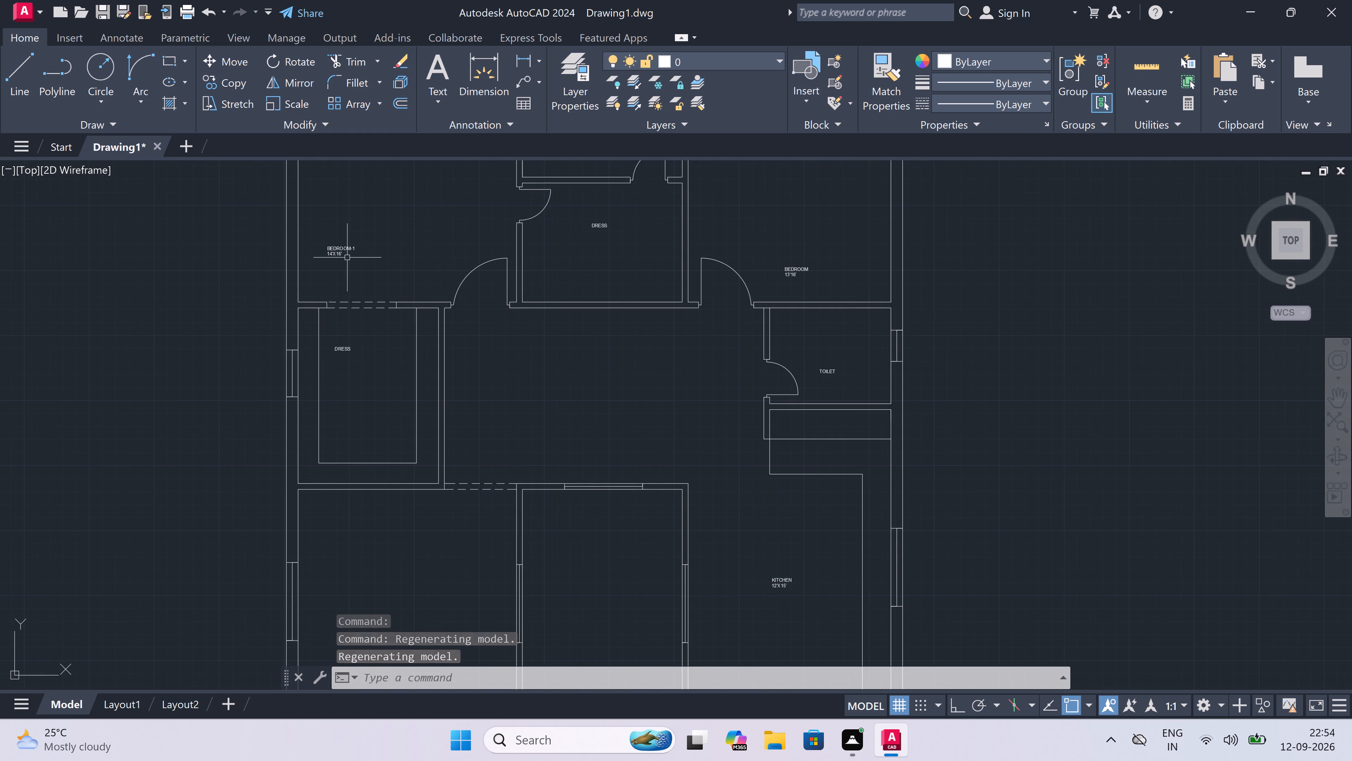
left_click(344, 248)
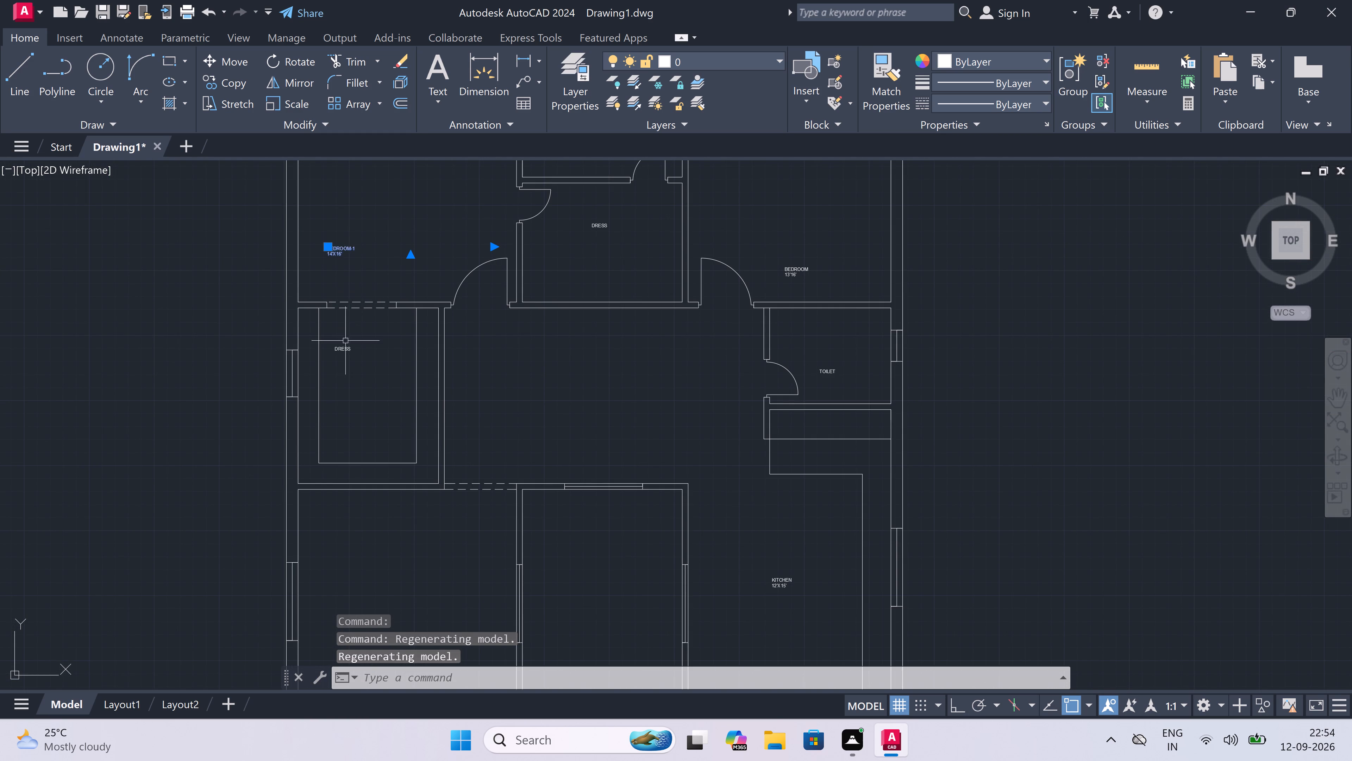
left_click(339, 350)
scroll(339, 348, "down", 2)
scroll(426, 246, "up", 3)
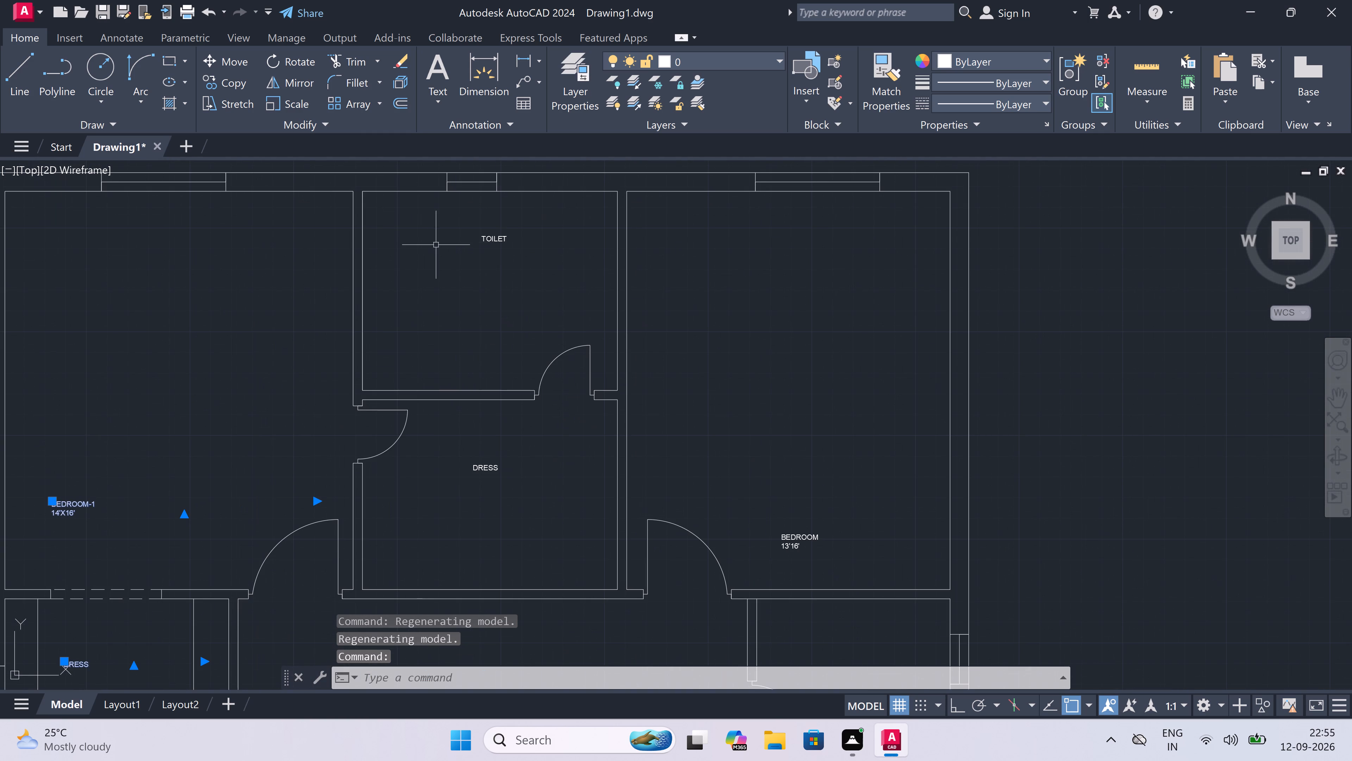
left_click(489, 237)
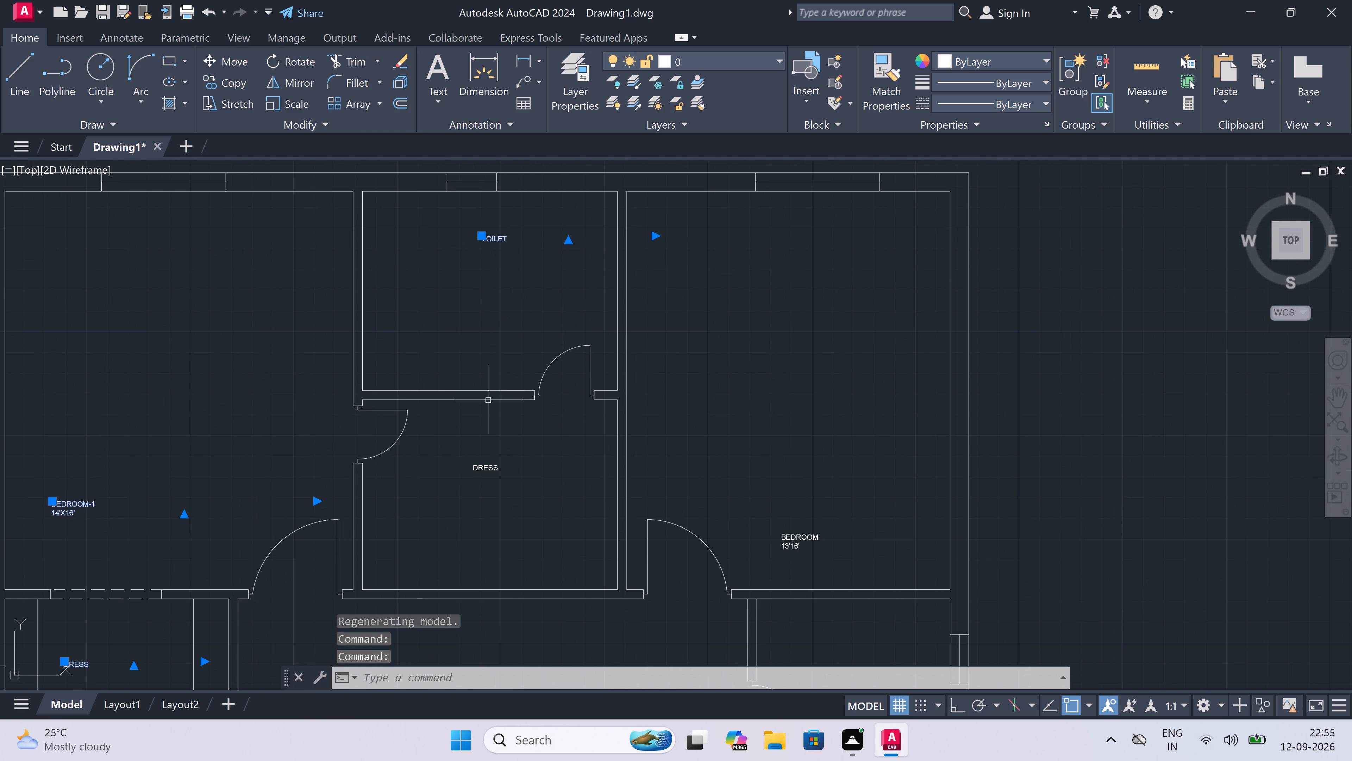
left_click(480, 469)
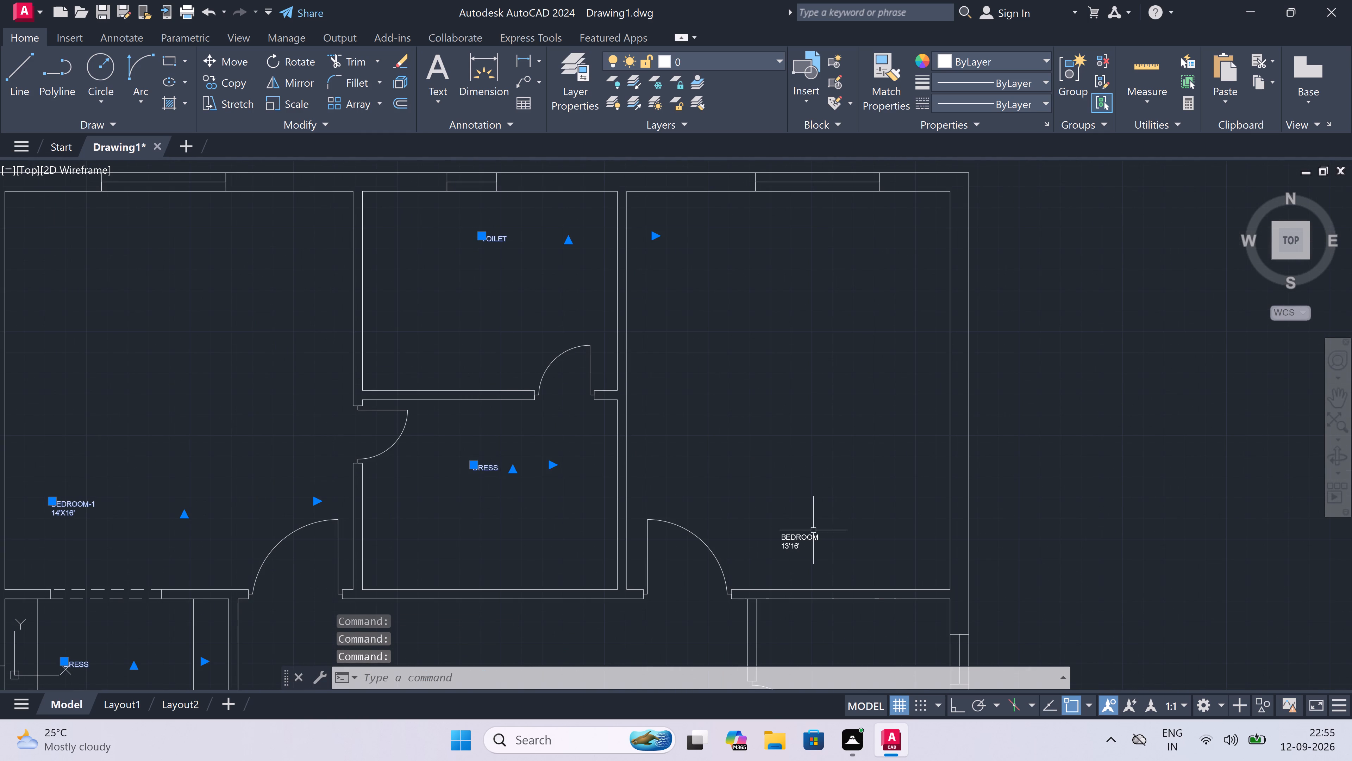
left_click(796, 537)
scroll(751, 435, "down", 5)
scroll(751, 491, "up", 3)
left_click(752, 497)
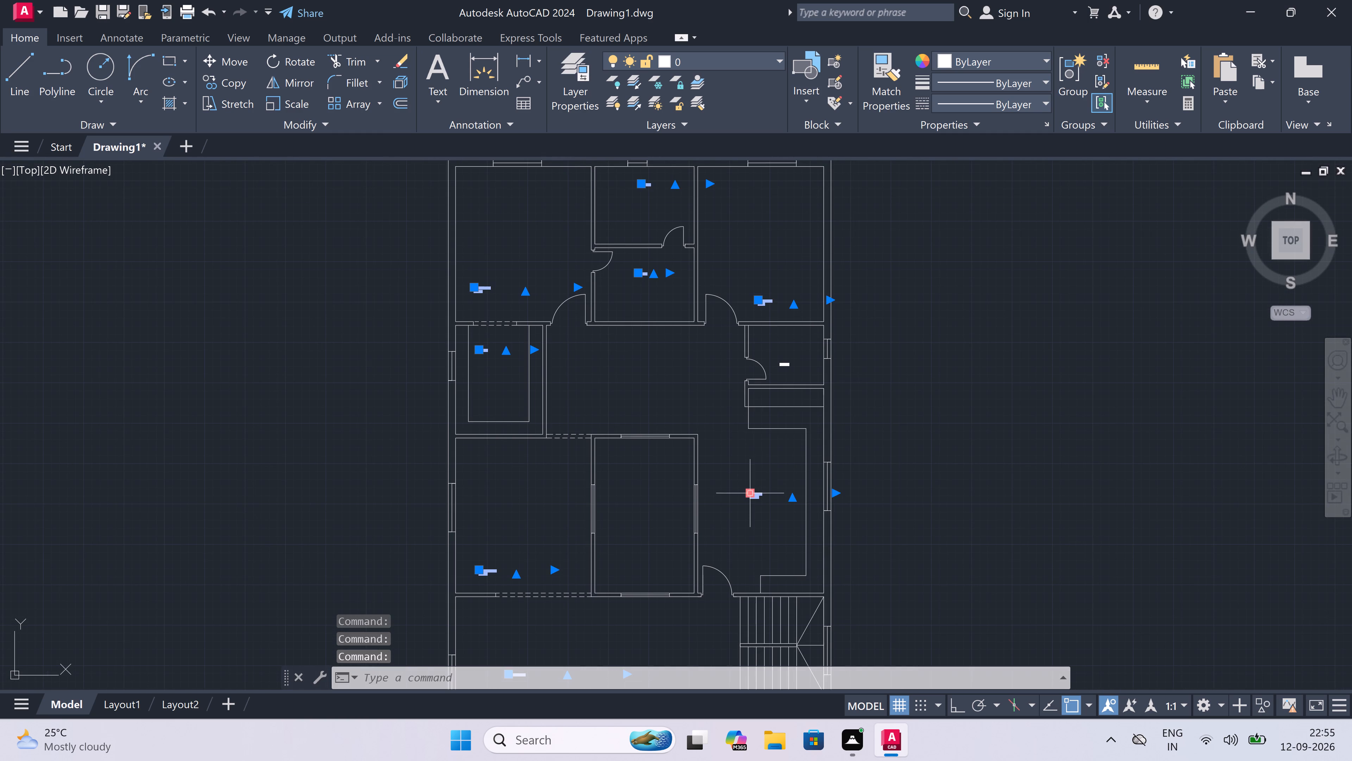
scroll(776, 382, "up", 3)
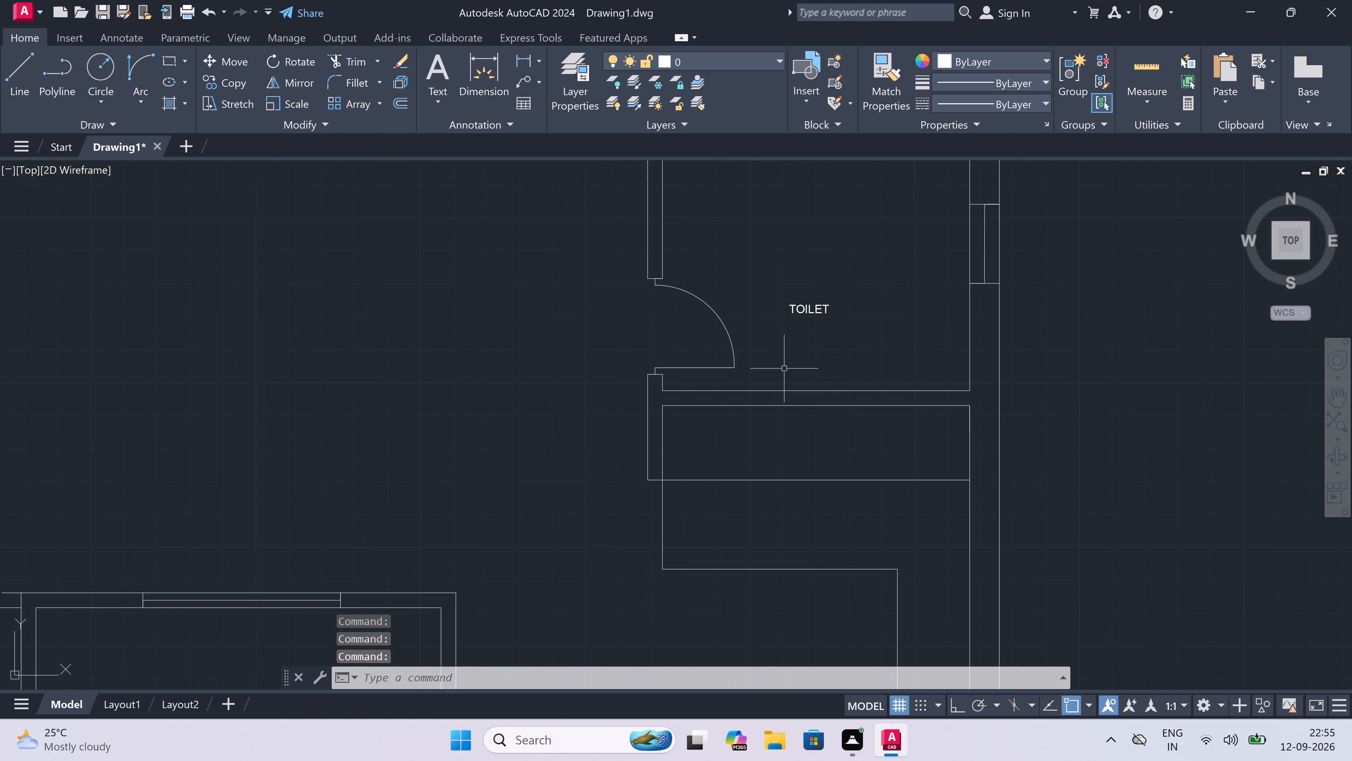
left_click(804, 310)
scroll(365, 286, "down", 4)
right_click(364, 285)
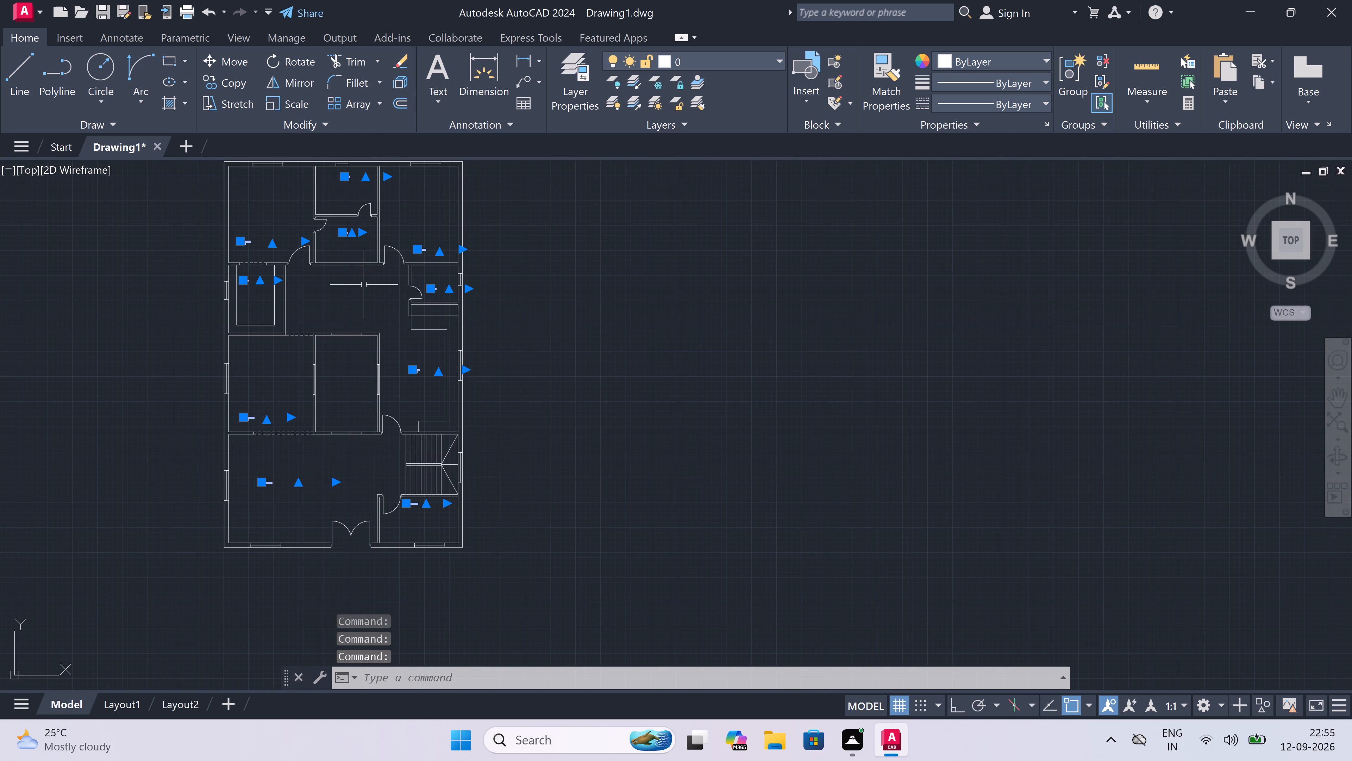
left_click(450, 651)
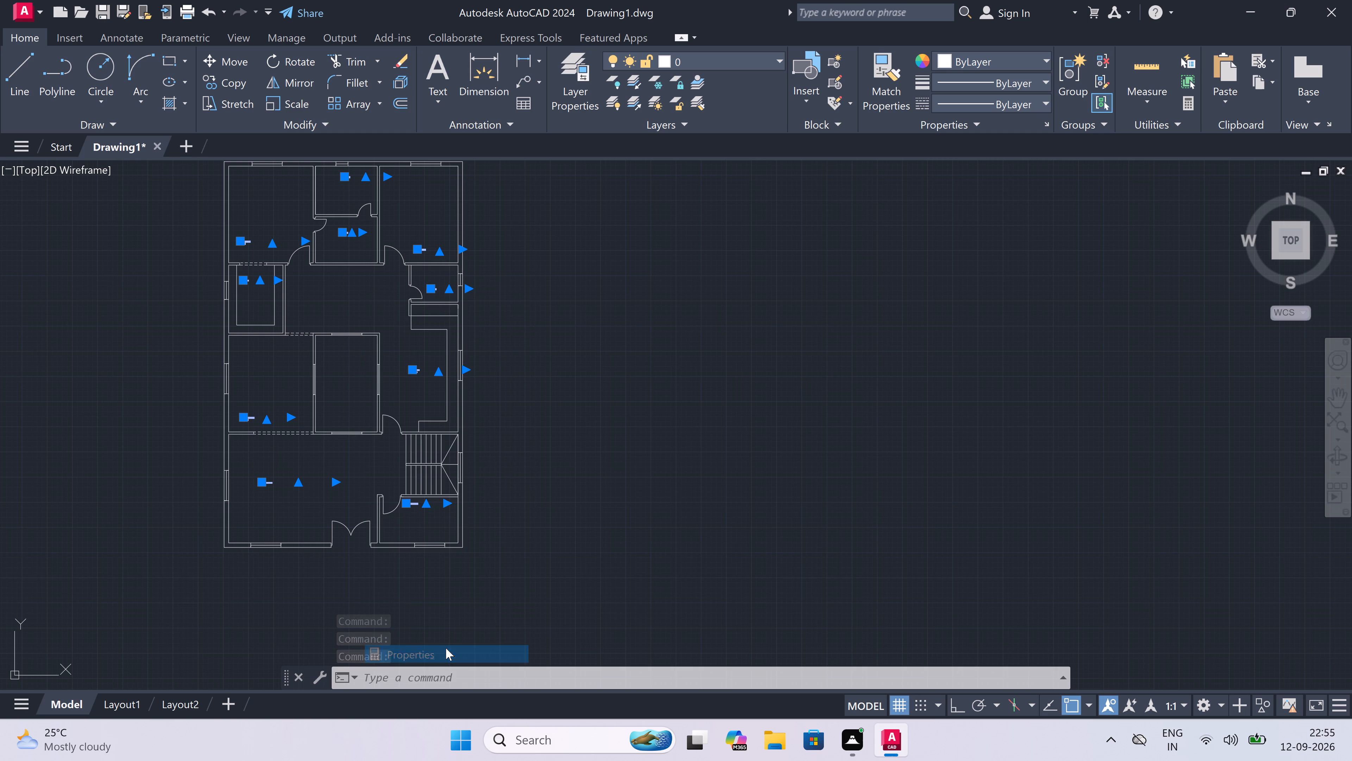
left_click(147, 397)
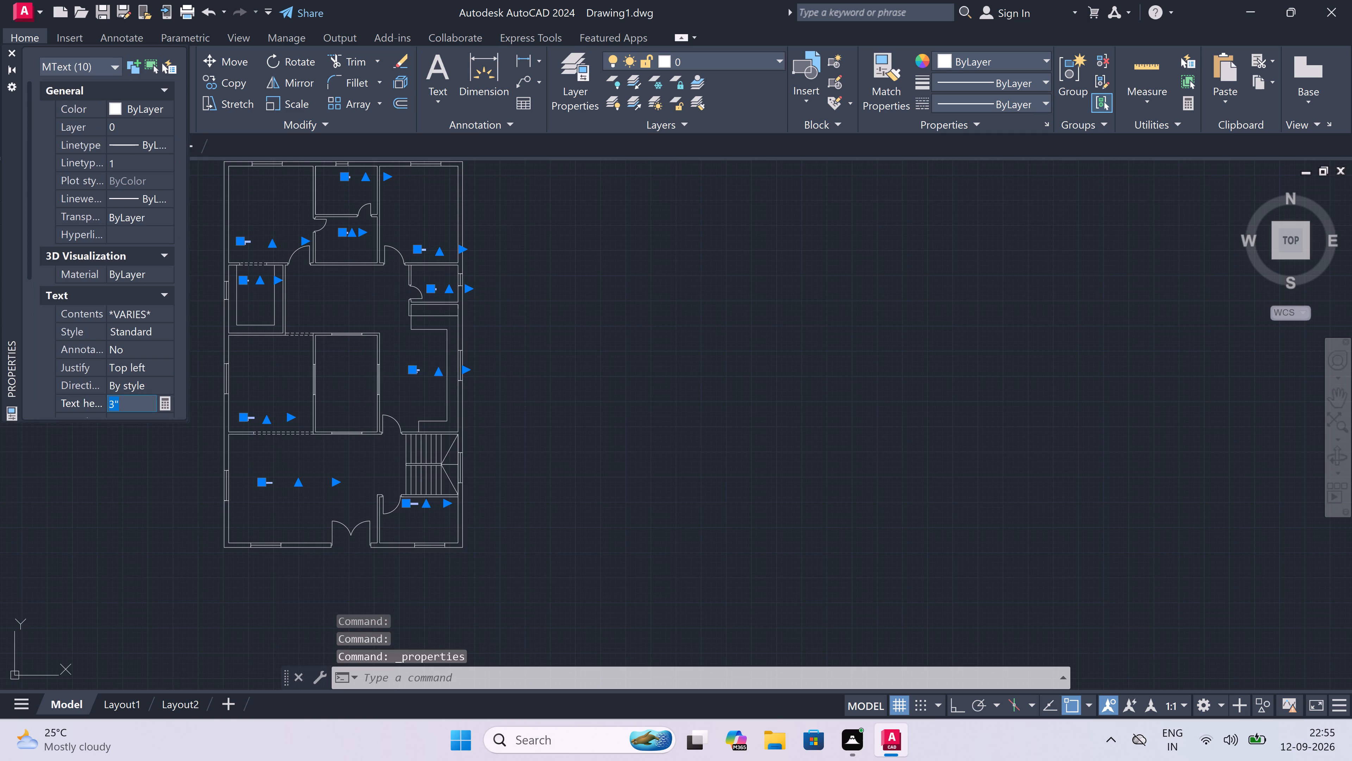
key("BackSpace")
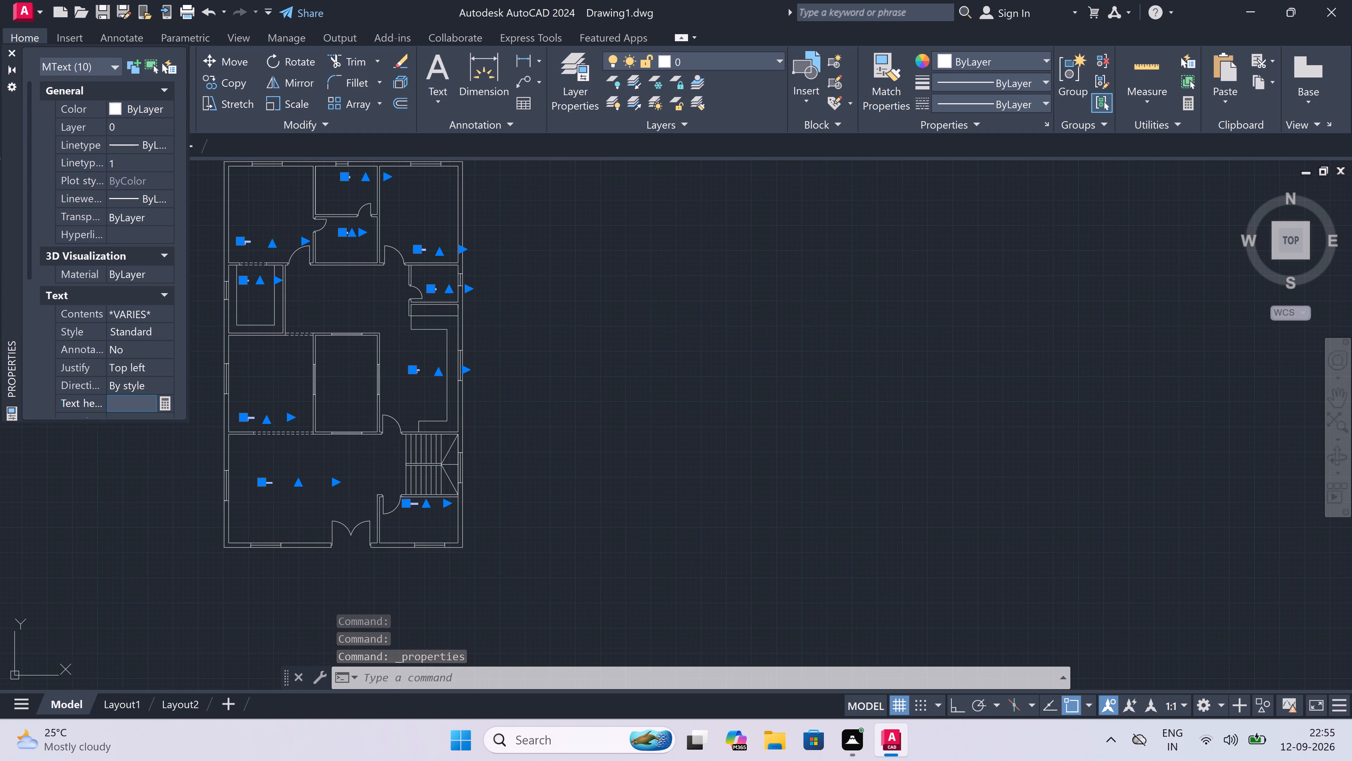
key("8")
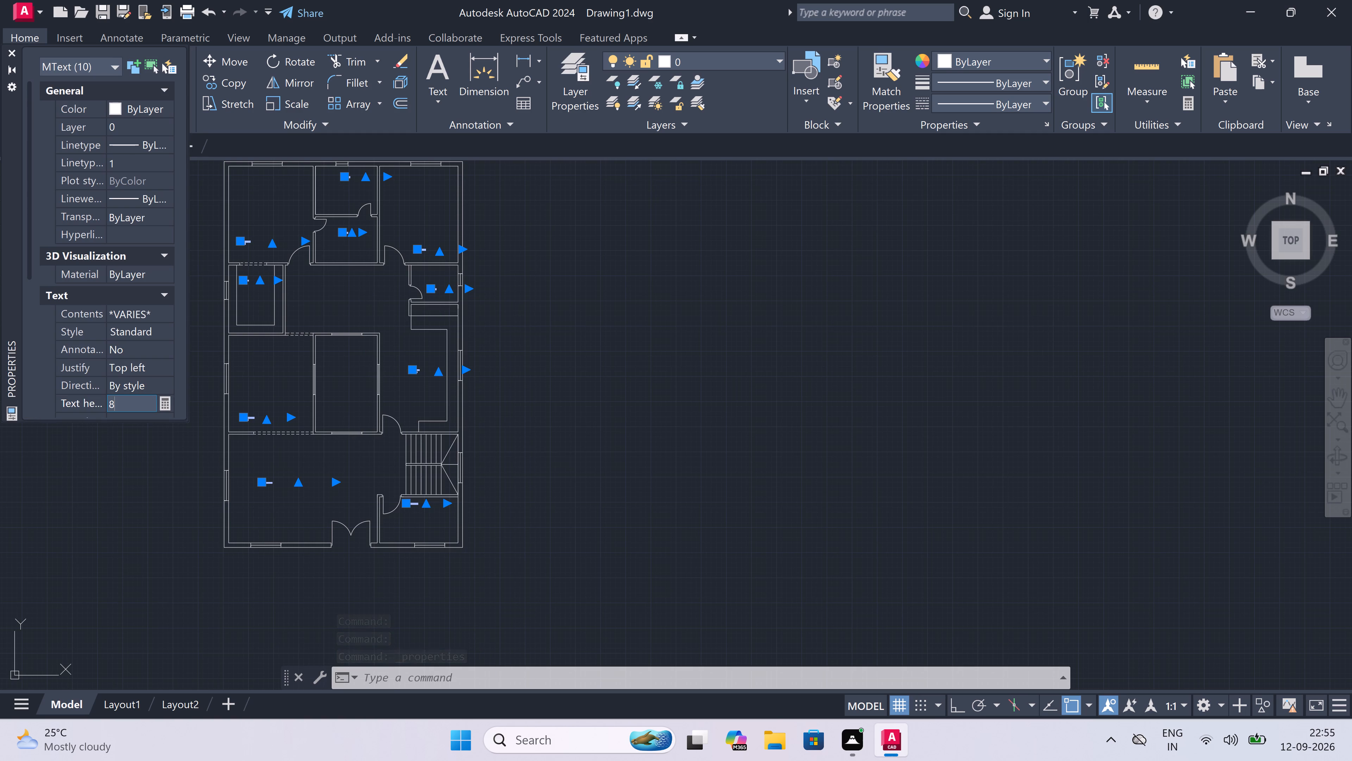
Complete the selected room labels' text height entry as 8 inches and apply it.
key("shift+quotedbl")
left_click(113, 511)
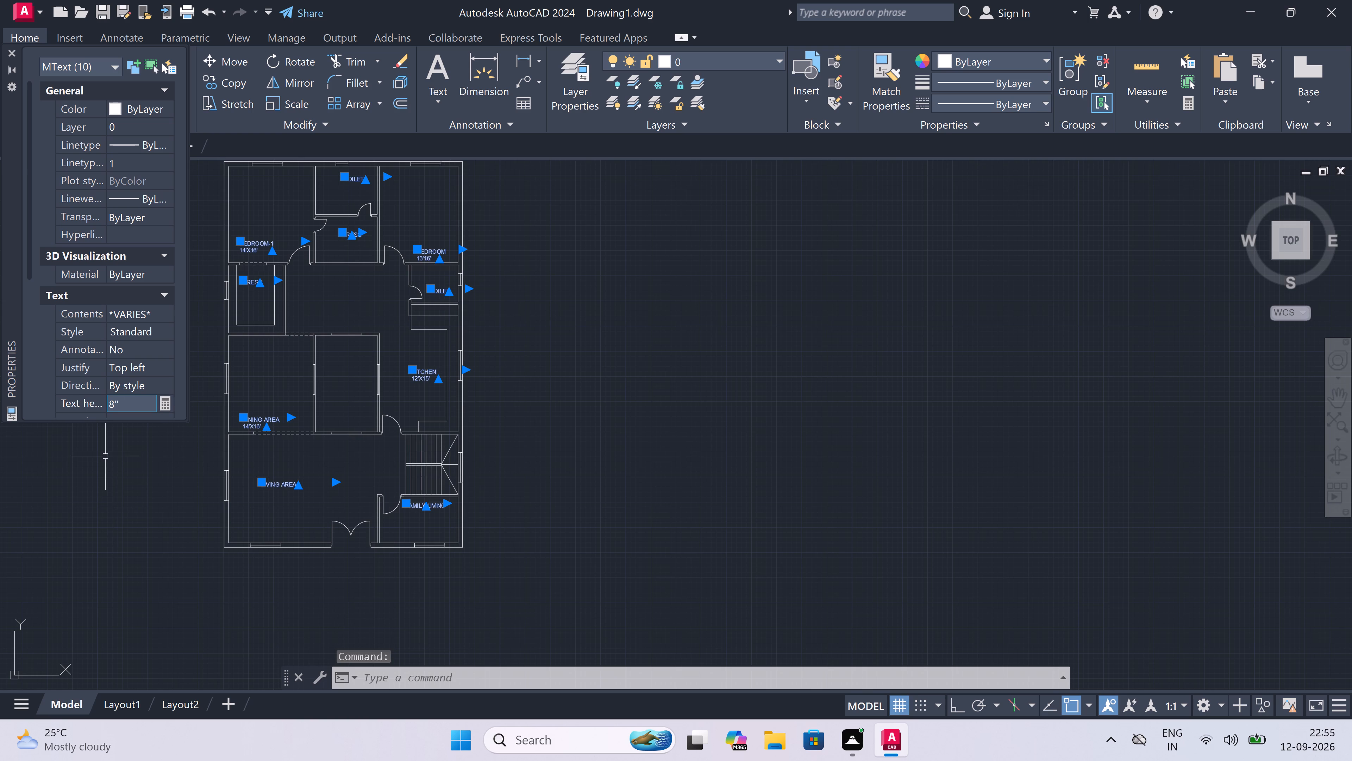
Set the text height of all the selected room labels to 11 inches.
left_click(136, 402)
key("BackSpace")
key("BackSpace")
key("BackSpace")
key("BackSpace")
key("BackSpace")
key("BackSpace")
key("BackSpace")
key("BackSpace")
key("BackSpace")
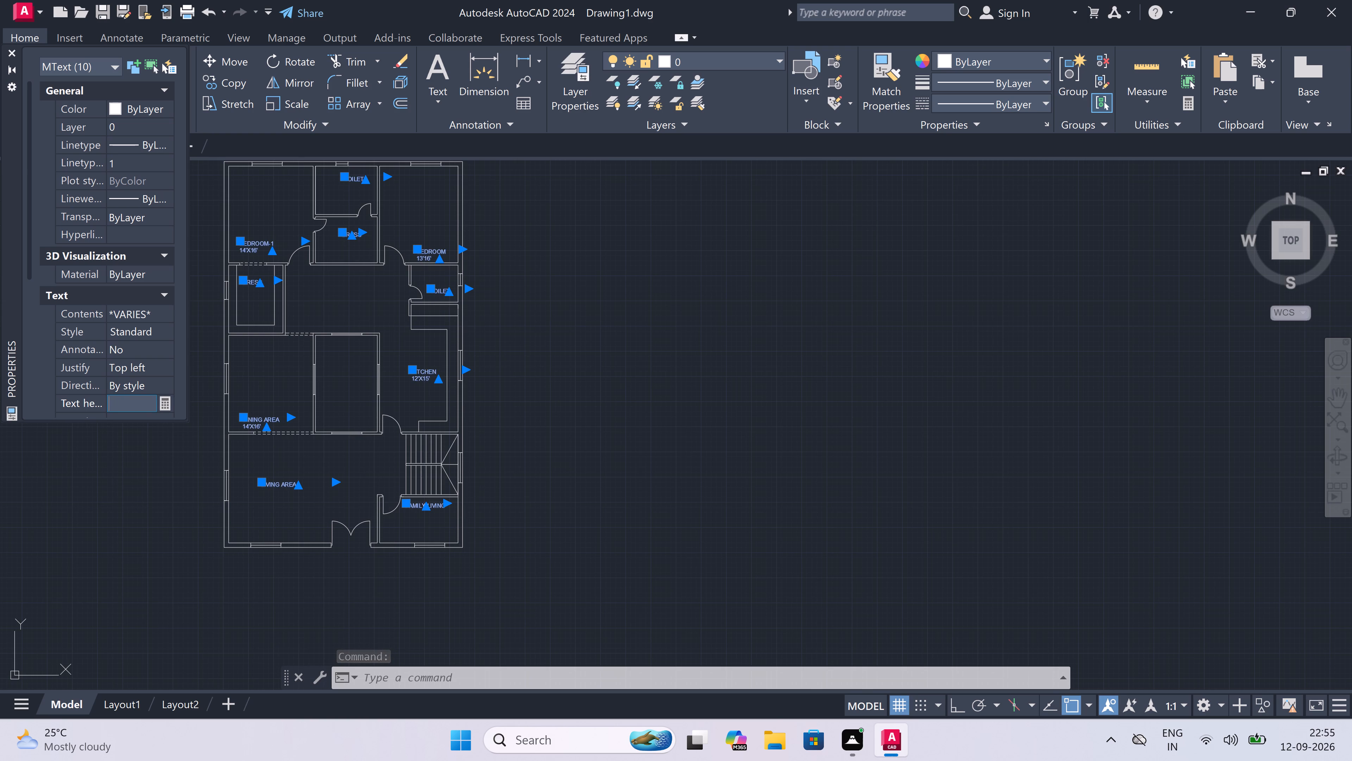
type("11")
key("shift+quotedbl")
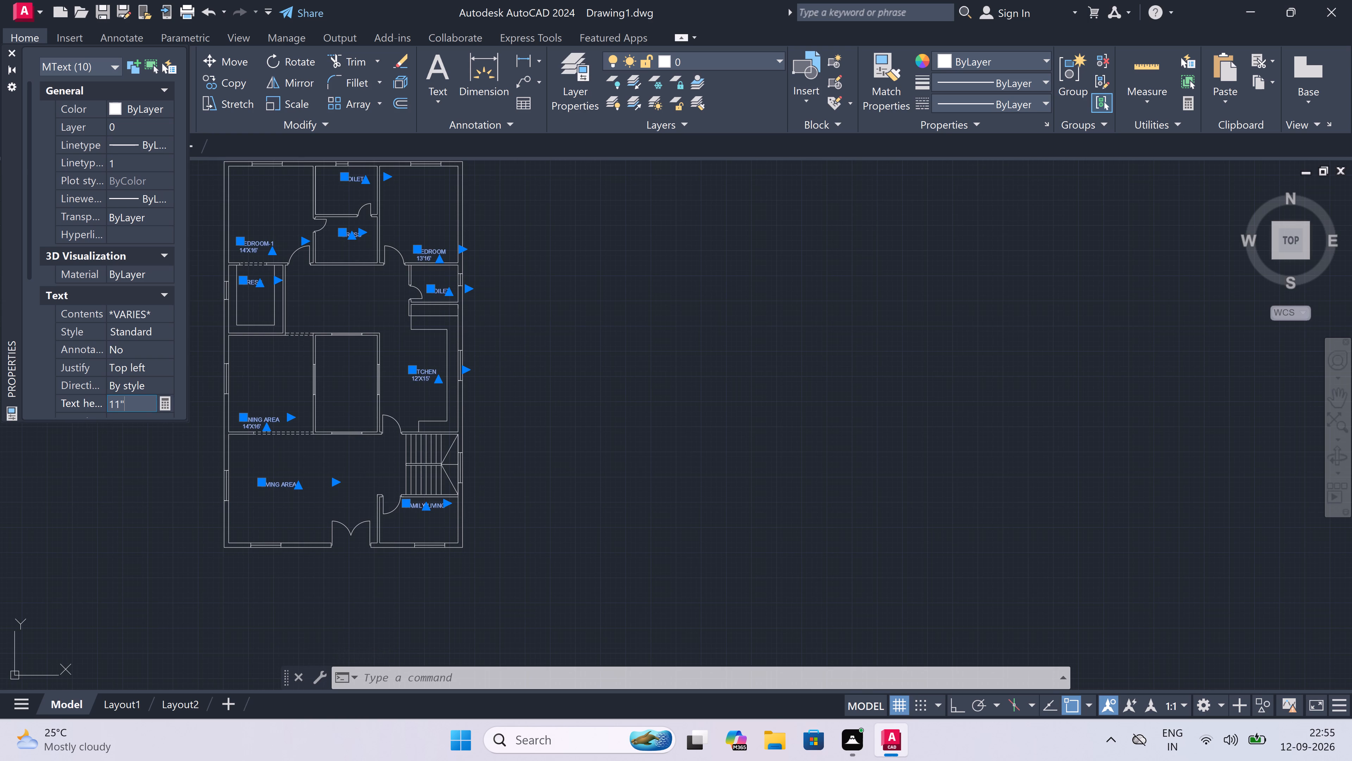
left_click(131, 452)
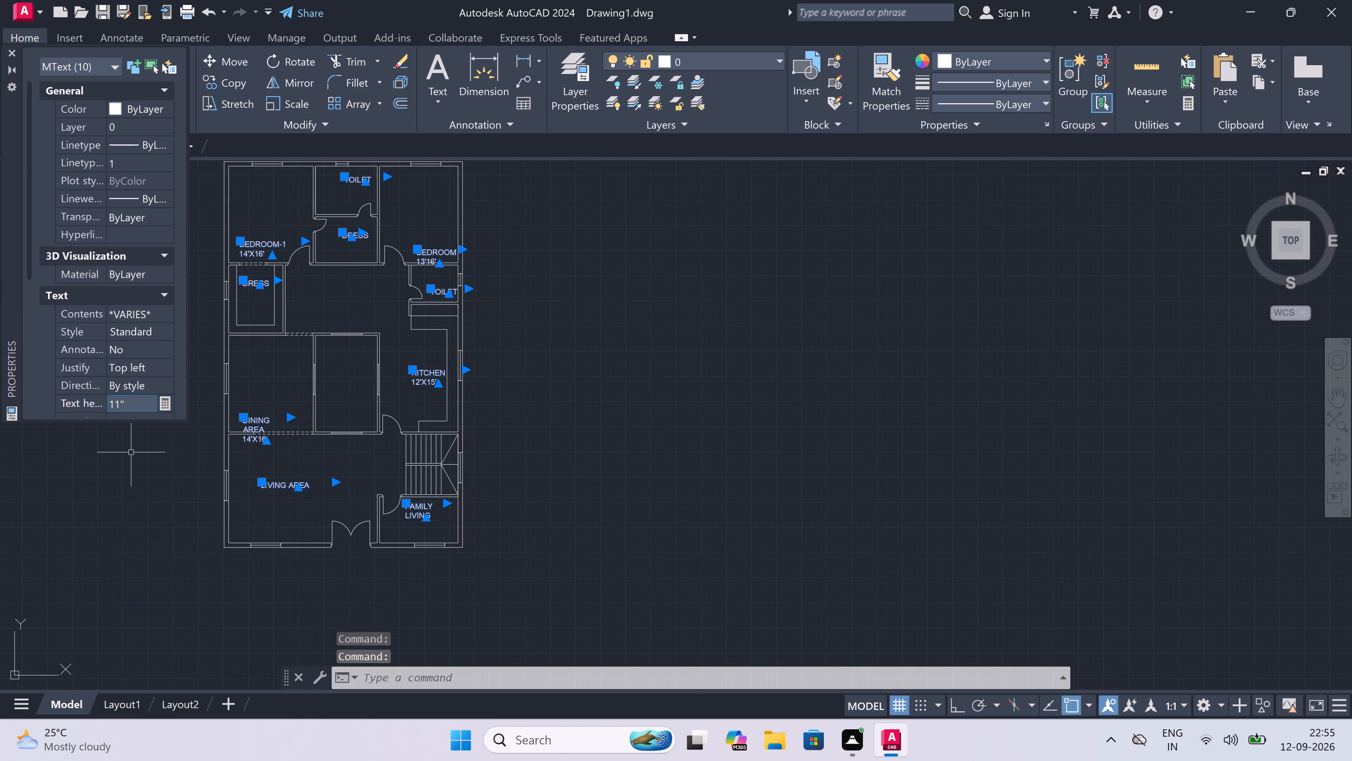
Set the text height of all the selected room labels to 9 inches and clear the selection.
left_click(134, 401)
key("BackSpace")
type("9\"")
key("BackSpace")
key("BackSpace")
key("BackSpace")
key("BackSpace")
key("BackSpace")
key("BackSpace")
key("BackSpace")
key("BackSpace")
key("BackSpace")
key("BackSpace")
key("BackSpace")
key("BackSpace")
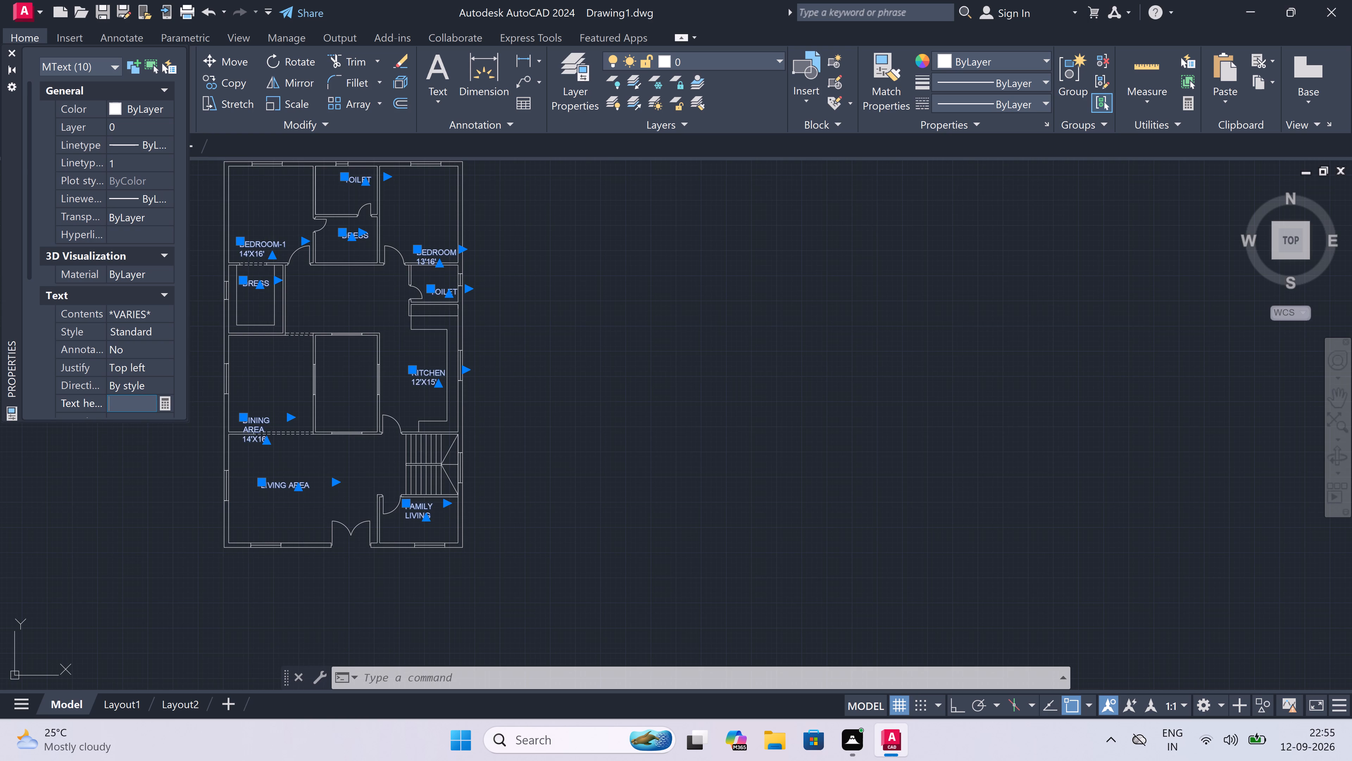
type("9\"")
left_click(162, 442)
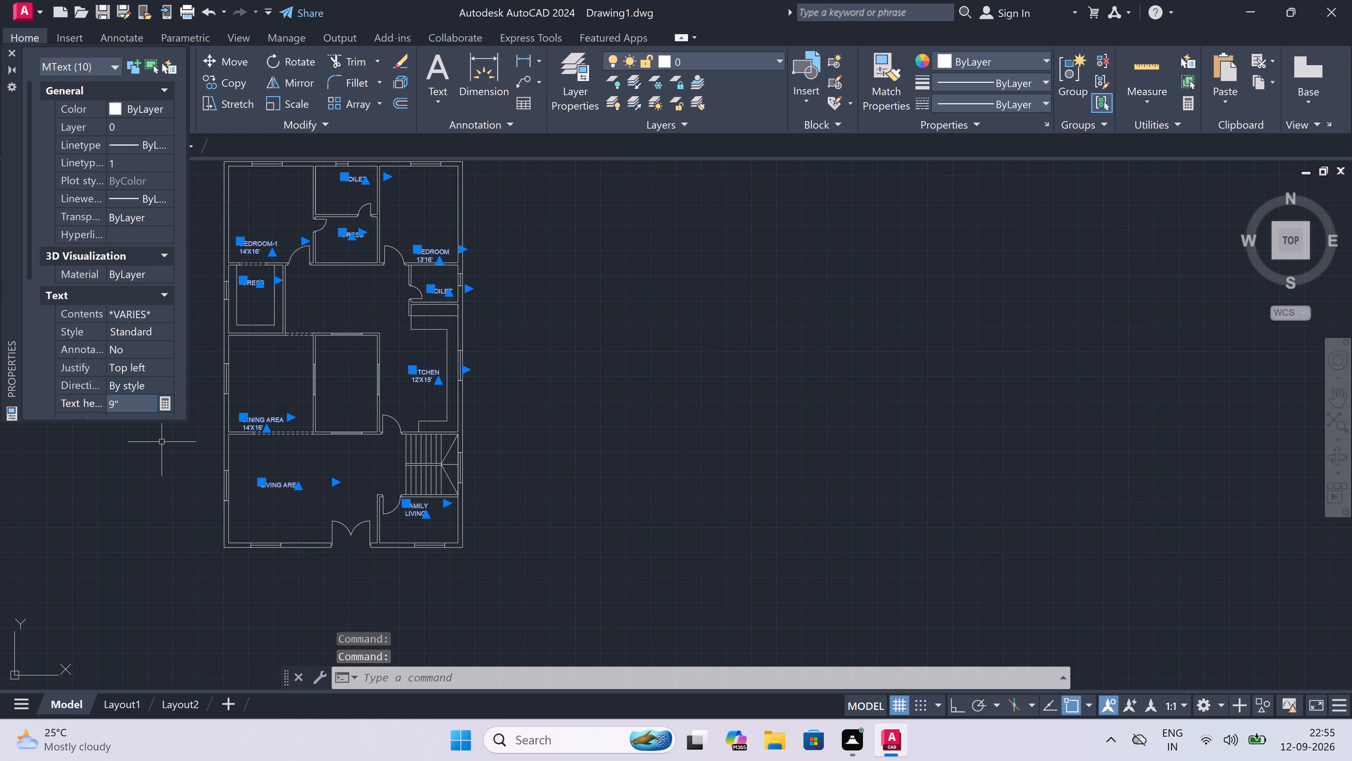
key("Escape")
Examine the resized room labels across the floor plan for readability and for rooms still lacking a name.
scroll(167, 450, "down", 4)
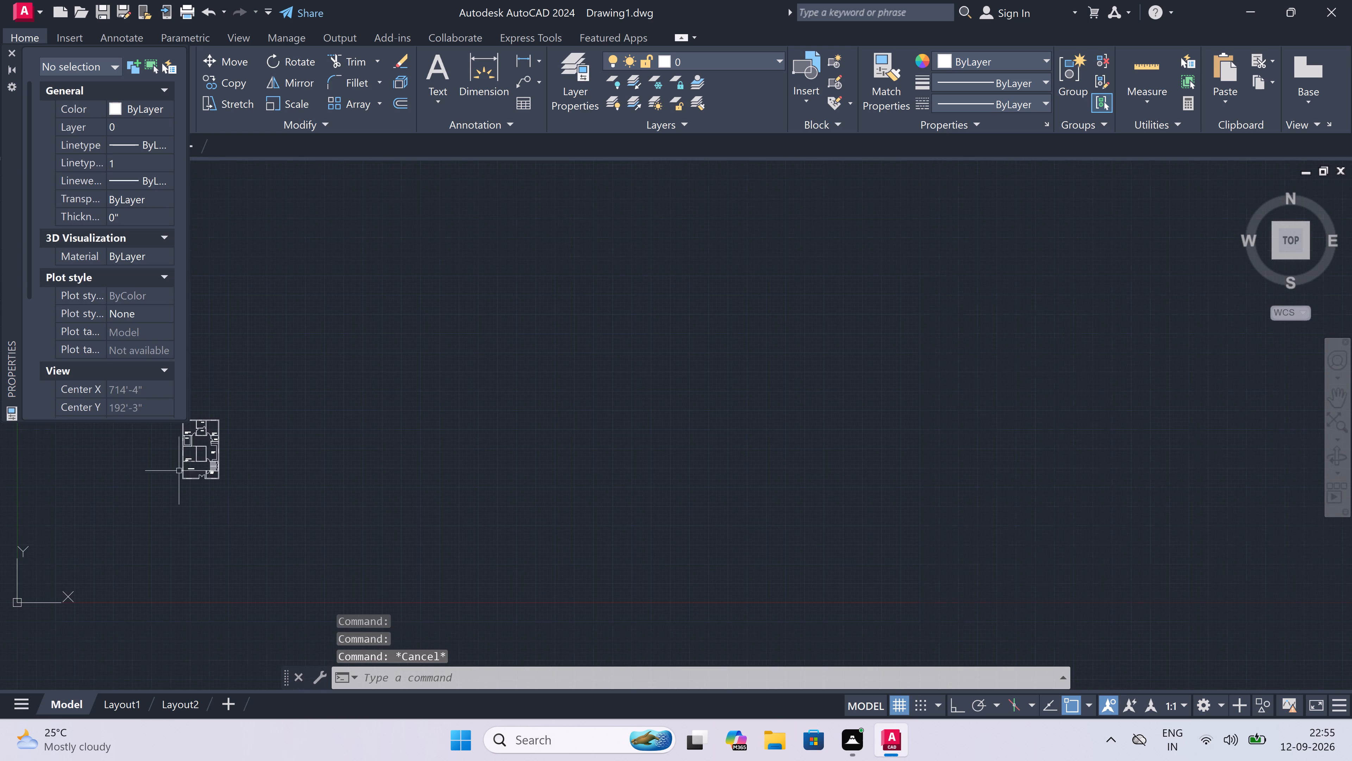
scroll(160, 453, "up", 6)
scroll(160, 453, "down", 2)
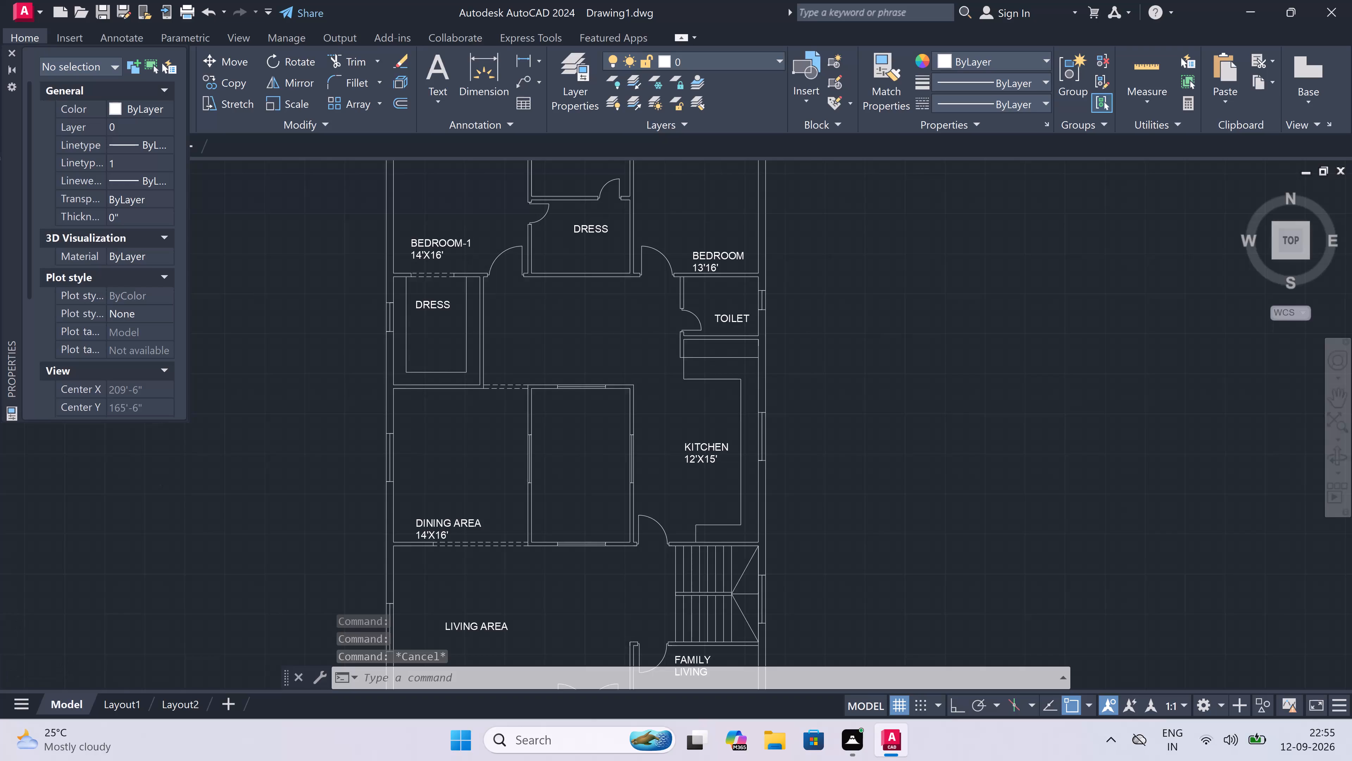
scroll(160, 453, "up", 2)
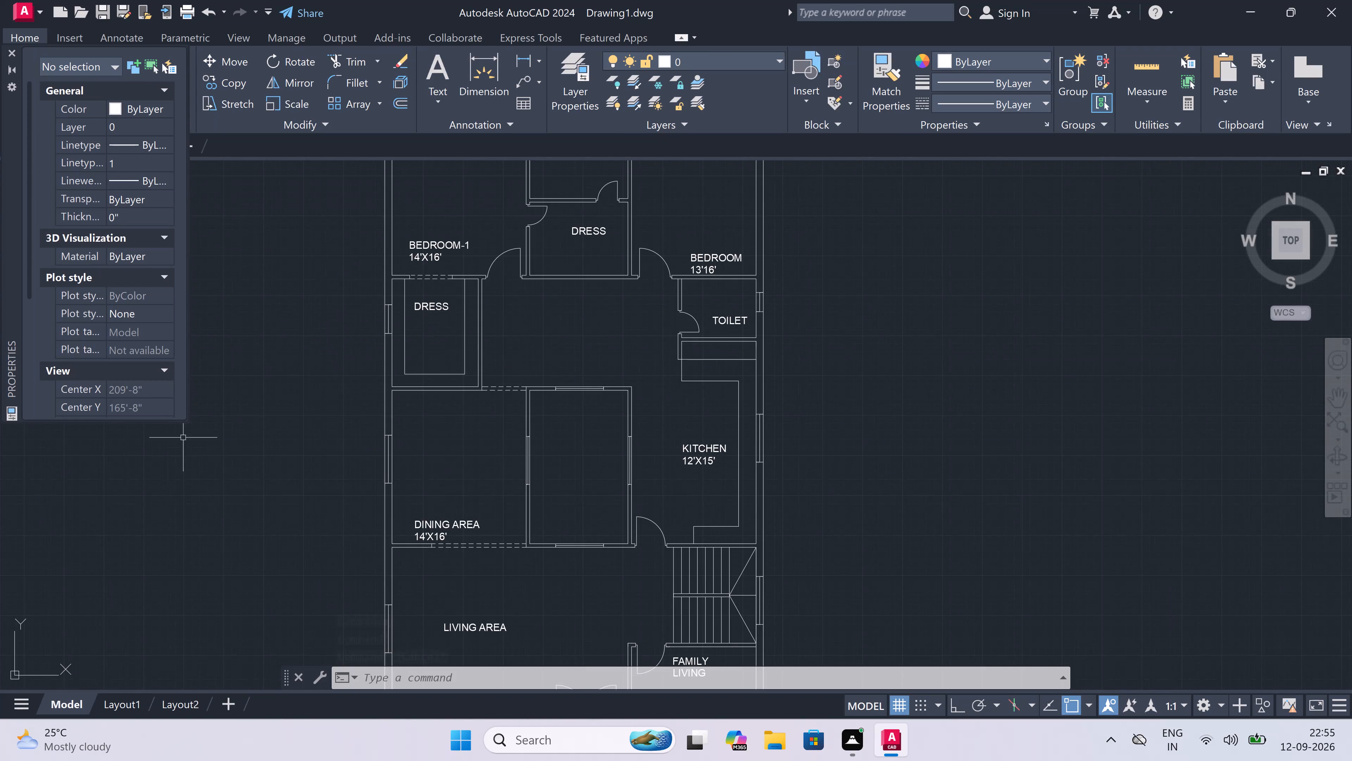
scroll(201, 432, "down", 1)
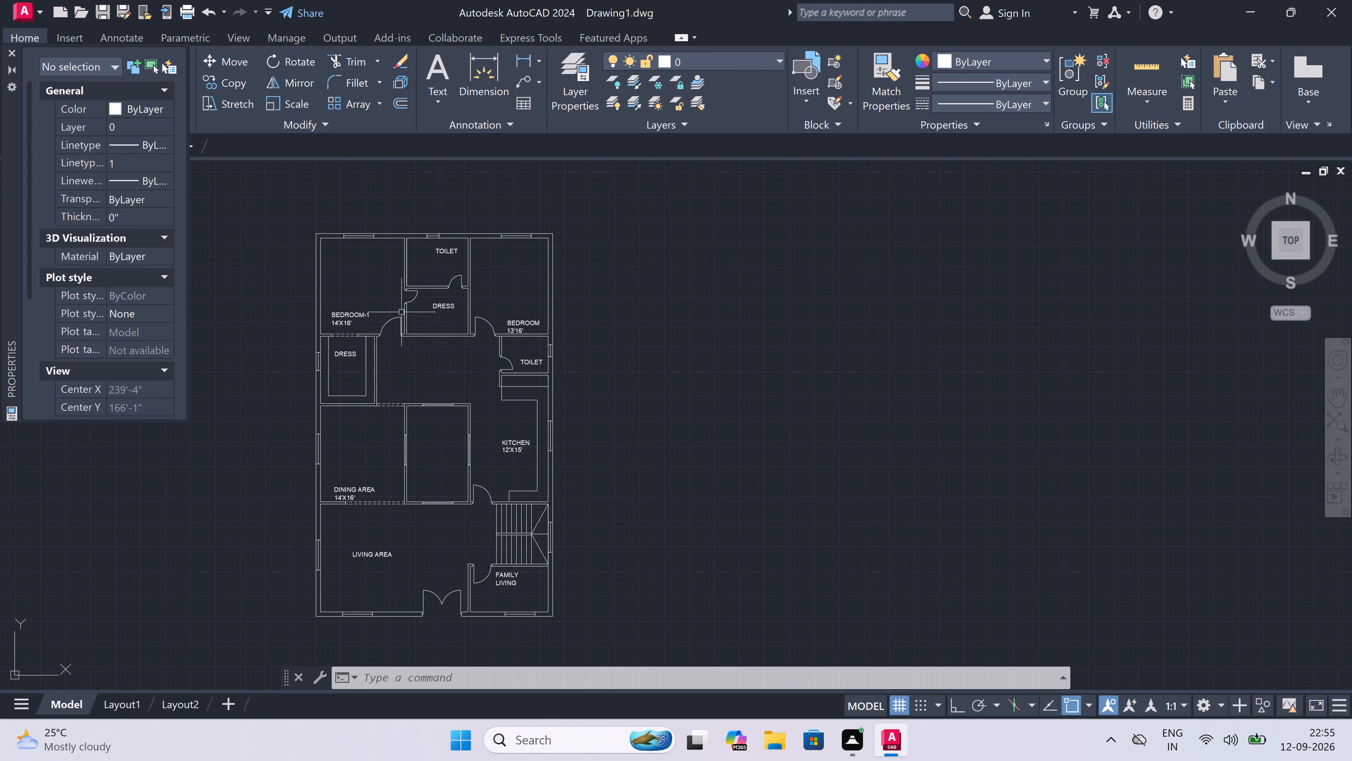
scroll(472, 264, "down", 3)
scroll(403, 321, "up", 3)
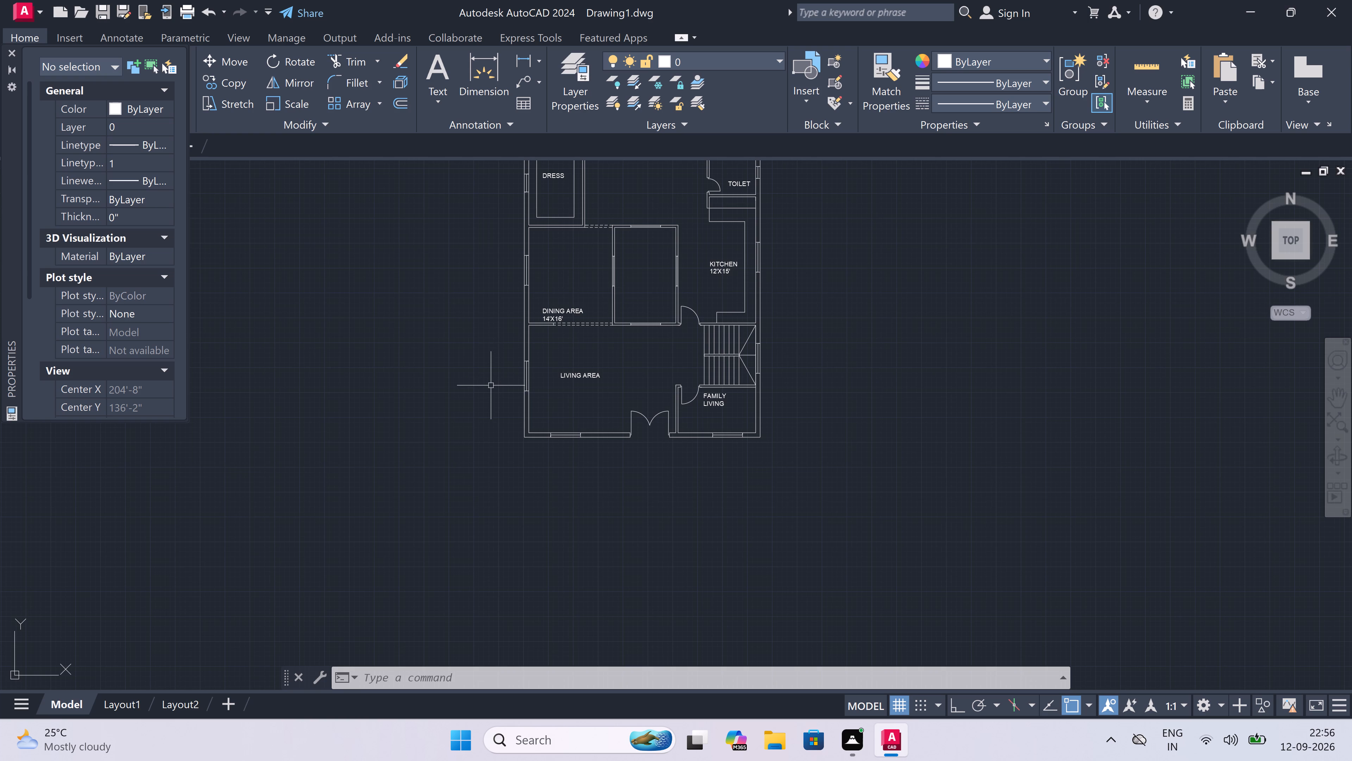
scroll(491, 385, "down", 1)
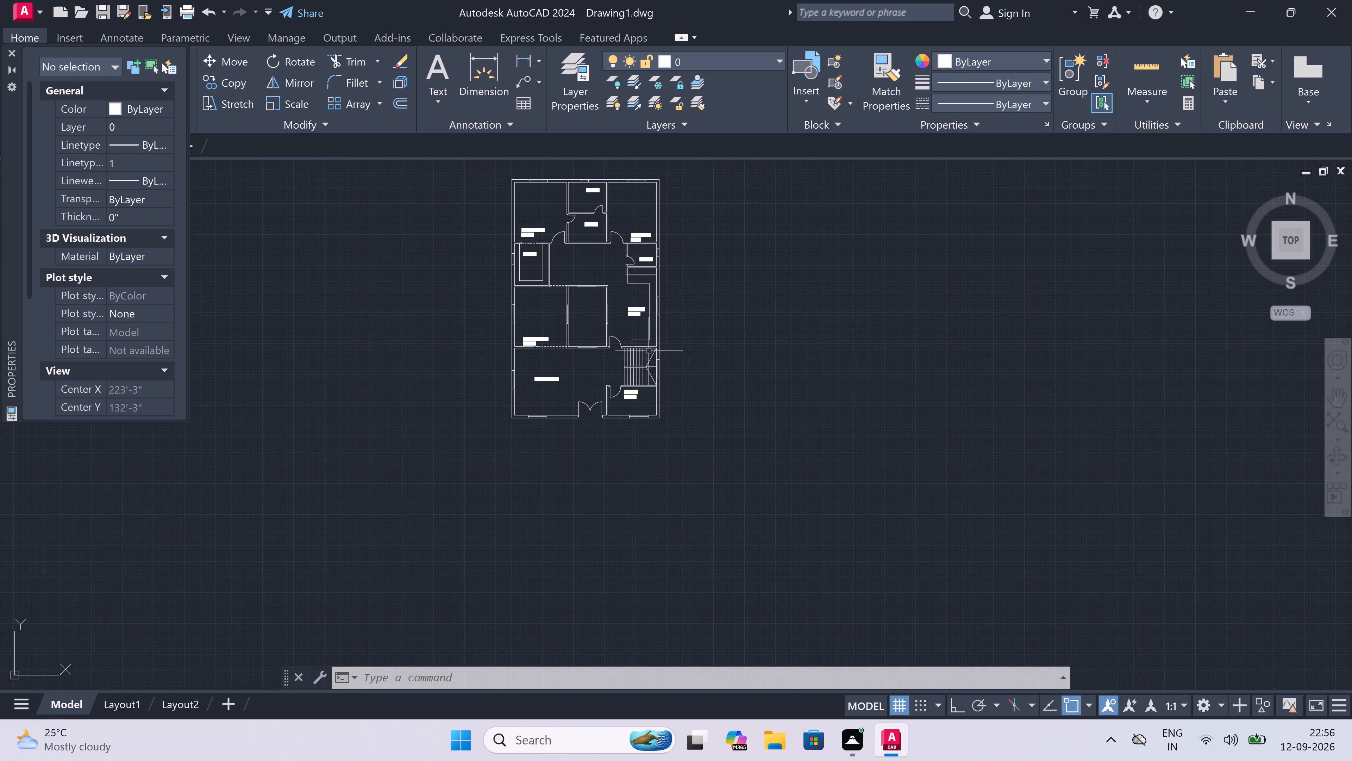
Place a multiline text label reading COURTYARD in the central room between the dining area and the kitchen.
scroll(604, 315, "up", 4)
scroll(576, 295, "down", 2)
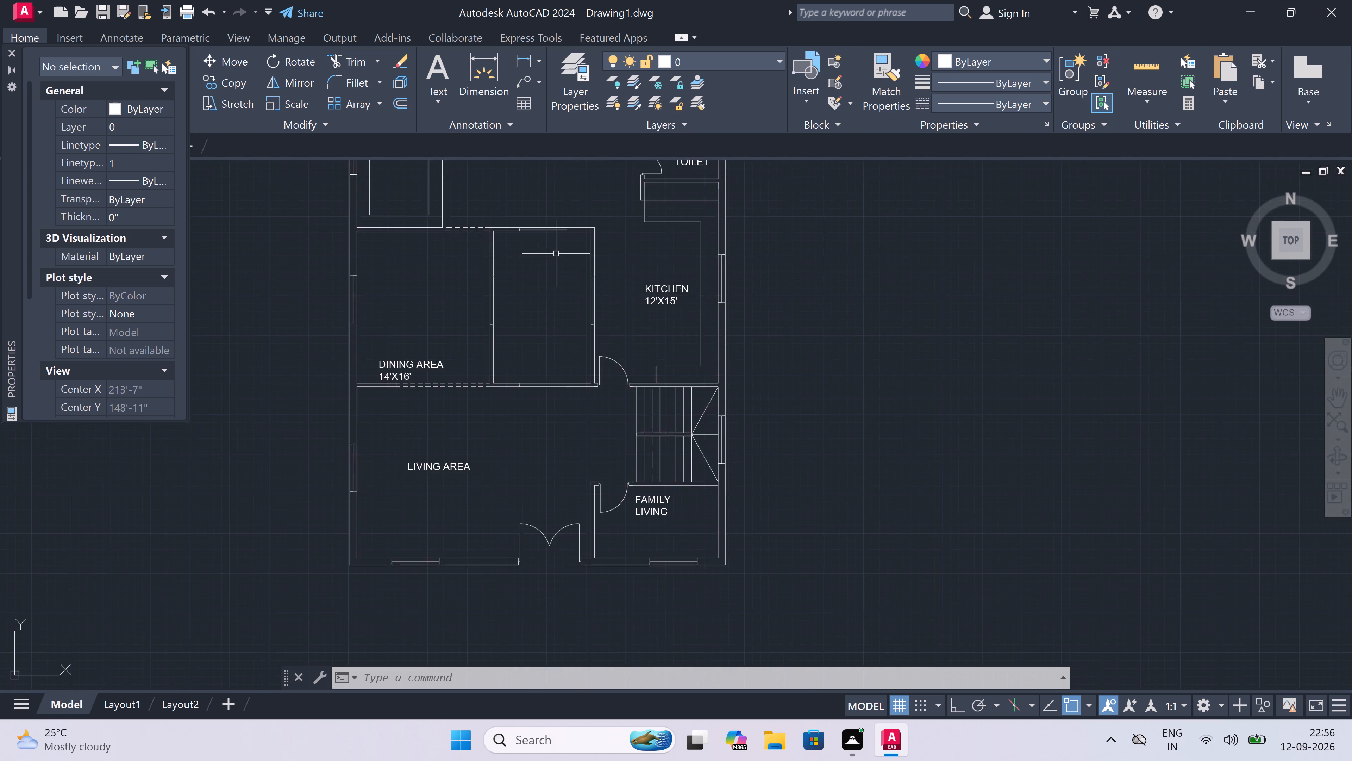
scroll(555, 254, "up", 3)
scroll(549, 271, "down", 1)
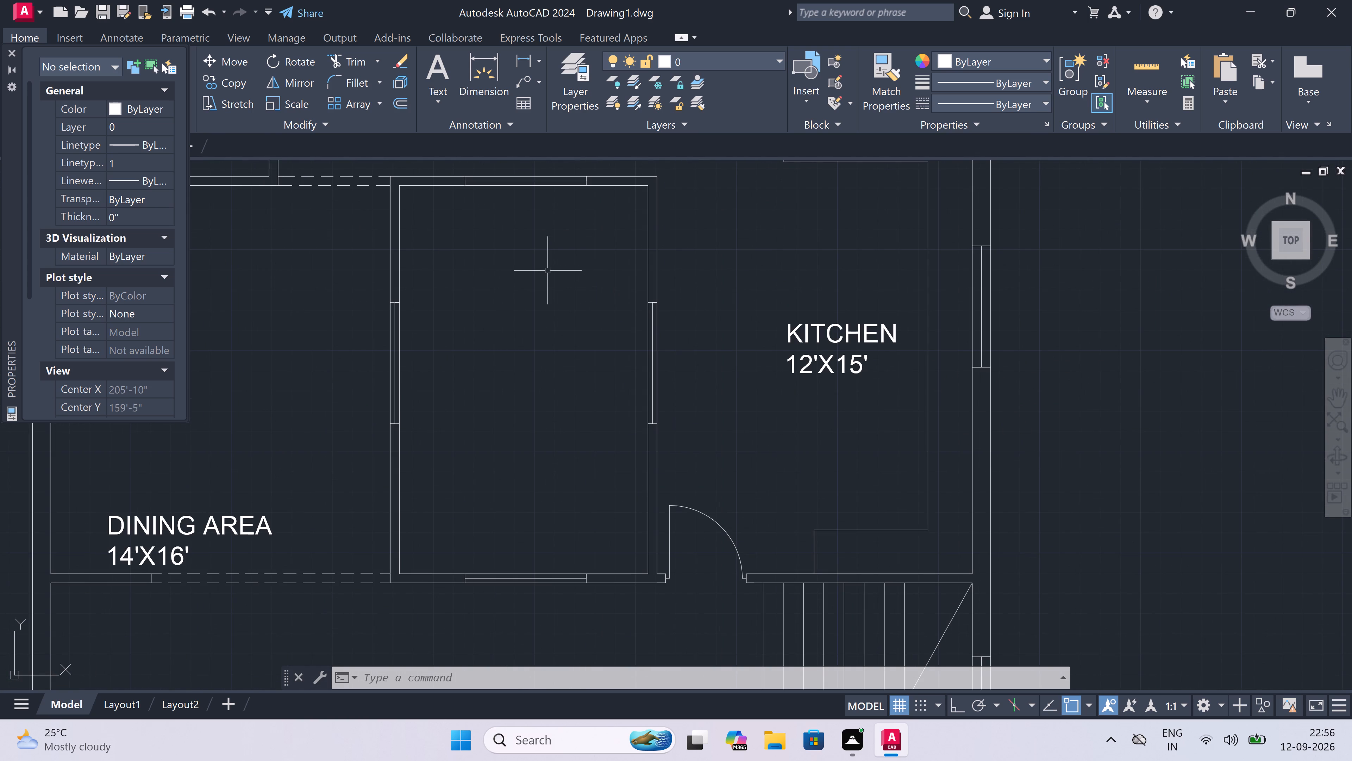
type("MT")
key("space")
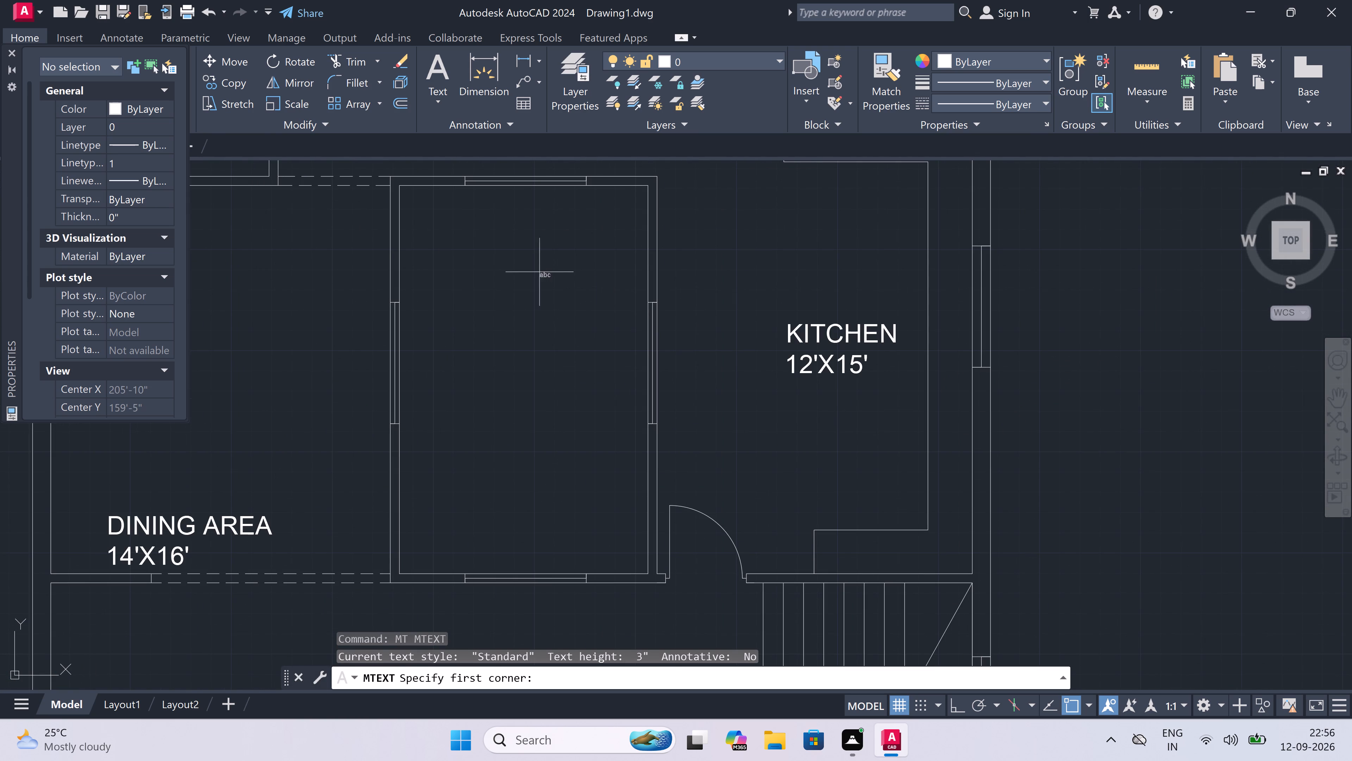
left_click_drag(442, 341, 448, 355)
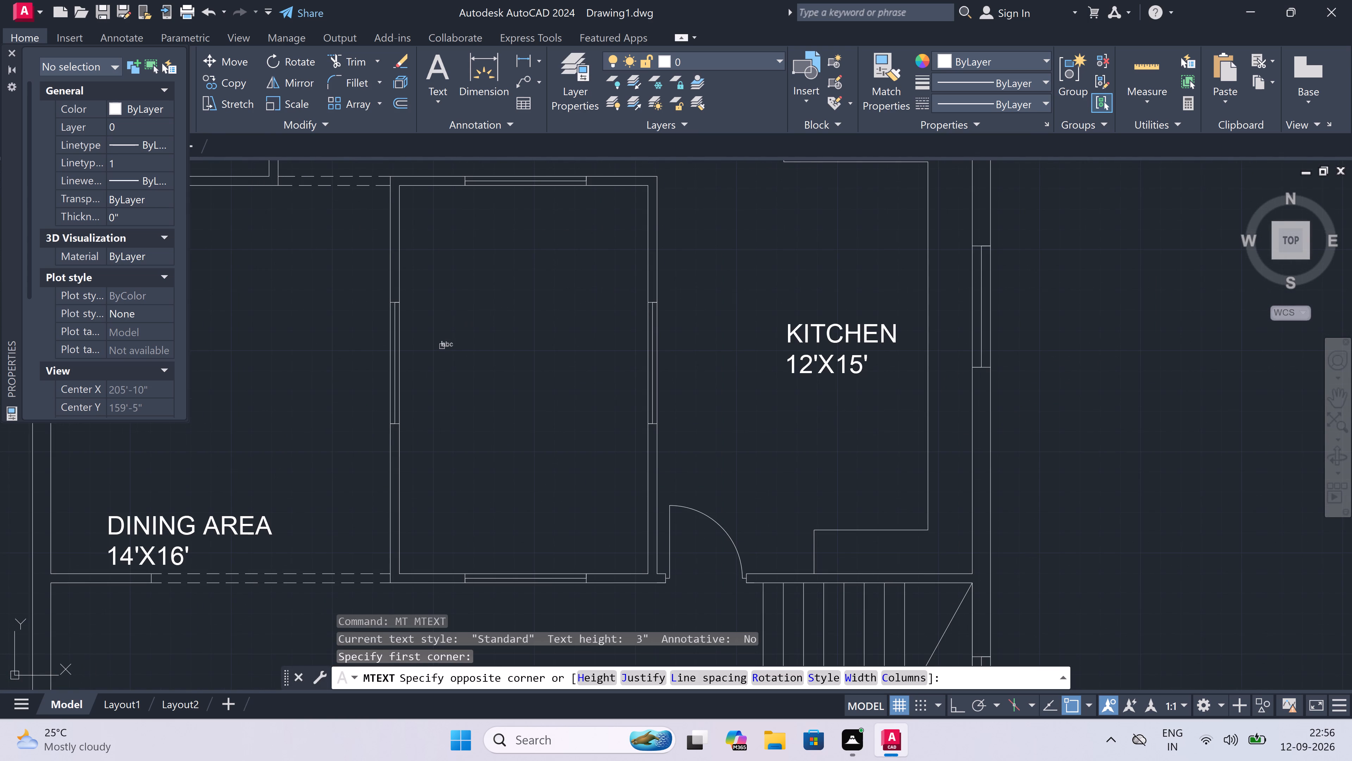
left_click(582, 361)
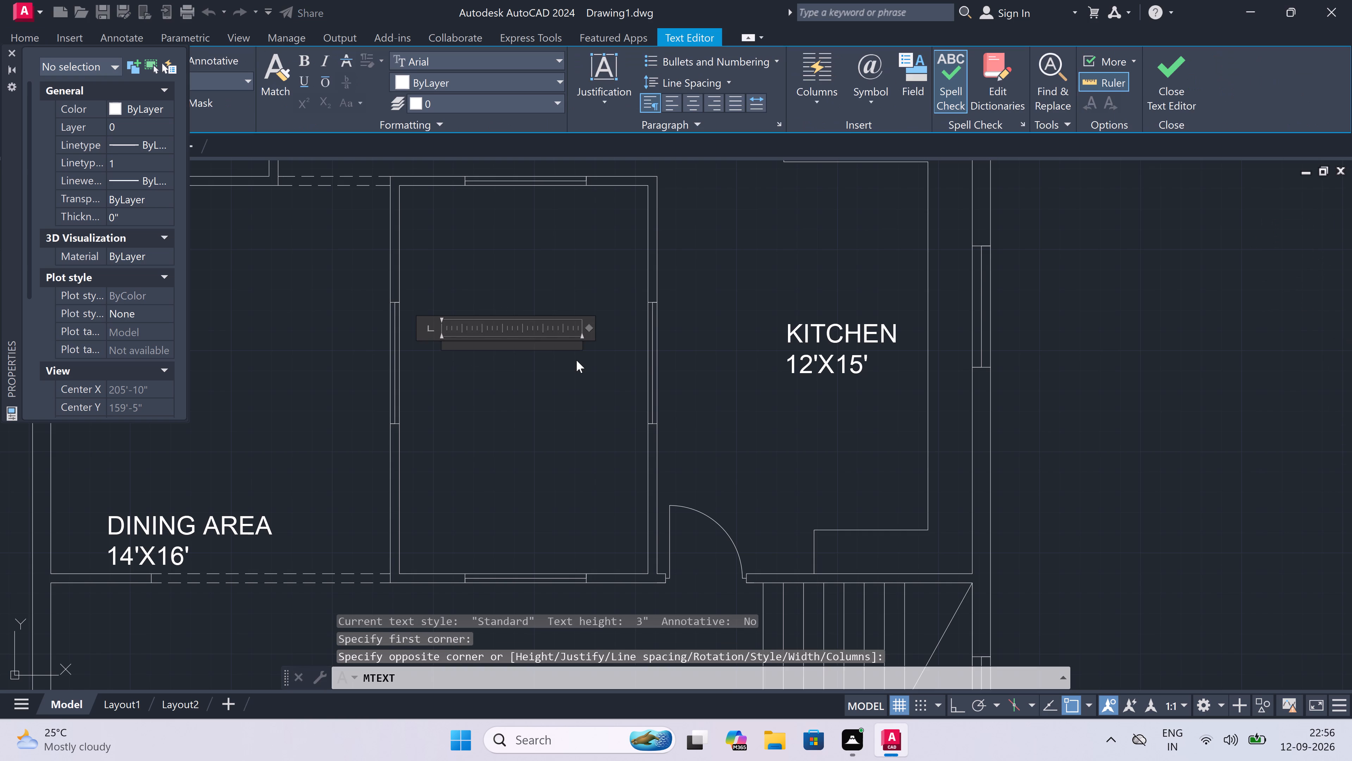
type("COU")
type("RT")
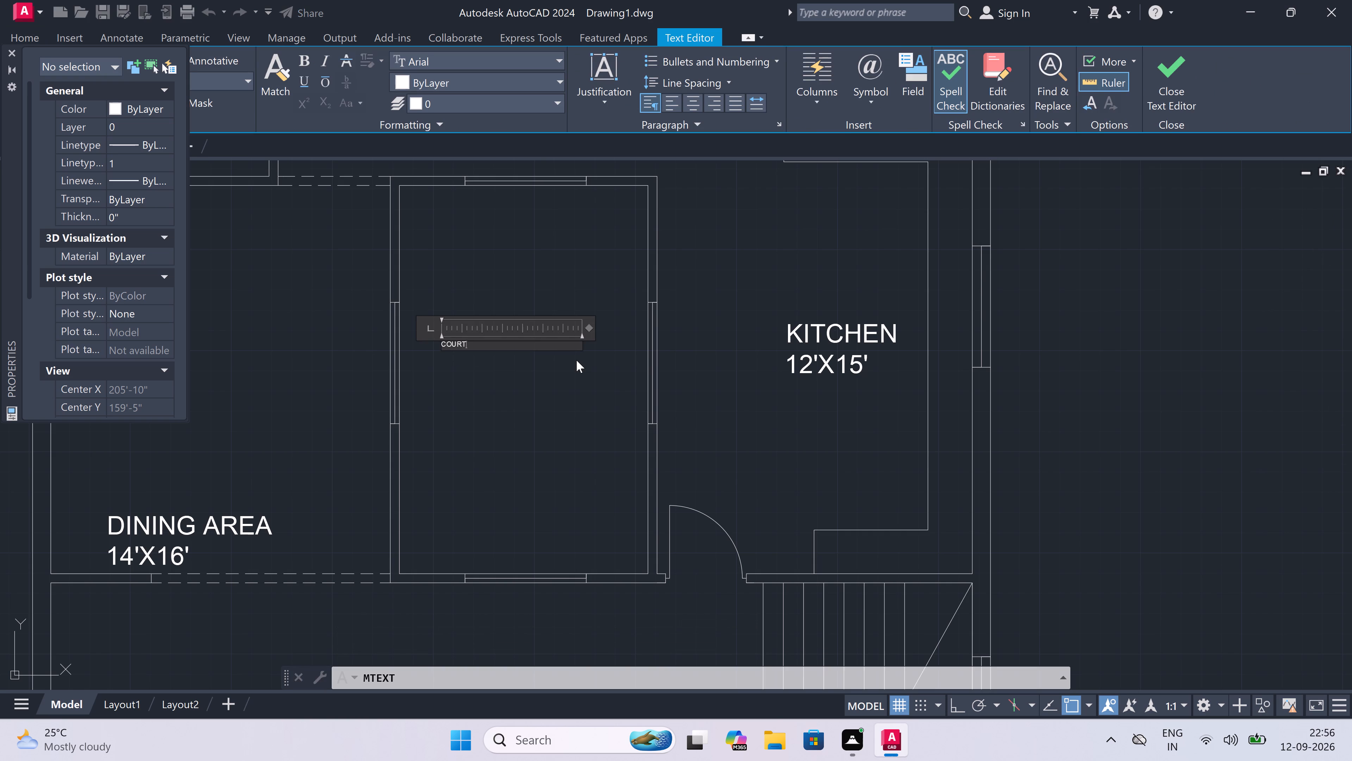
type("YARD")
left_click(517, 372)
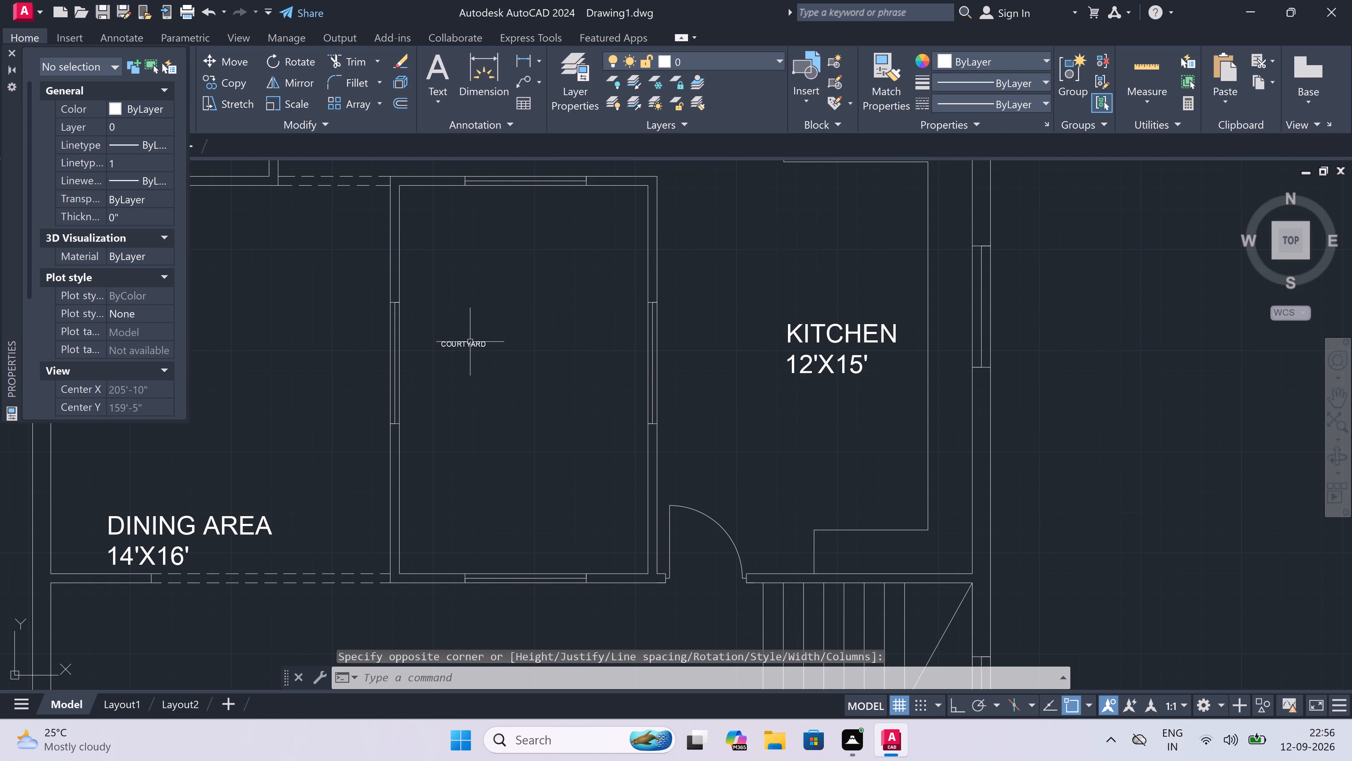
Set the COURTYARD label's text height to 9 inches and clear the selection.
left_click(465, 338)
left_click(453, 361)
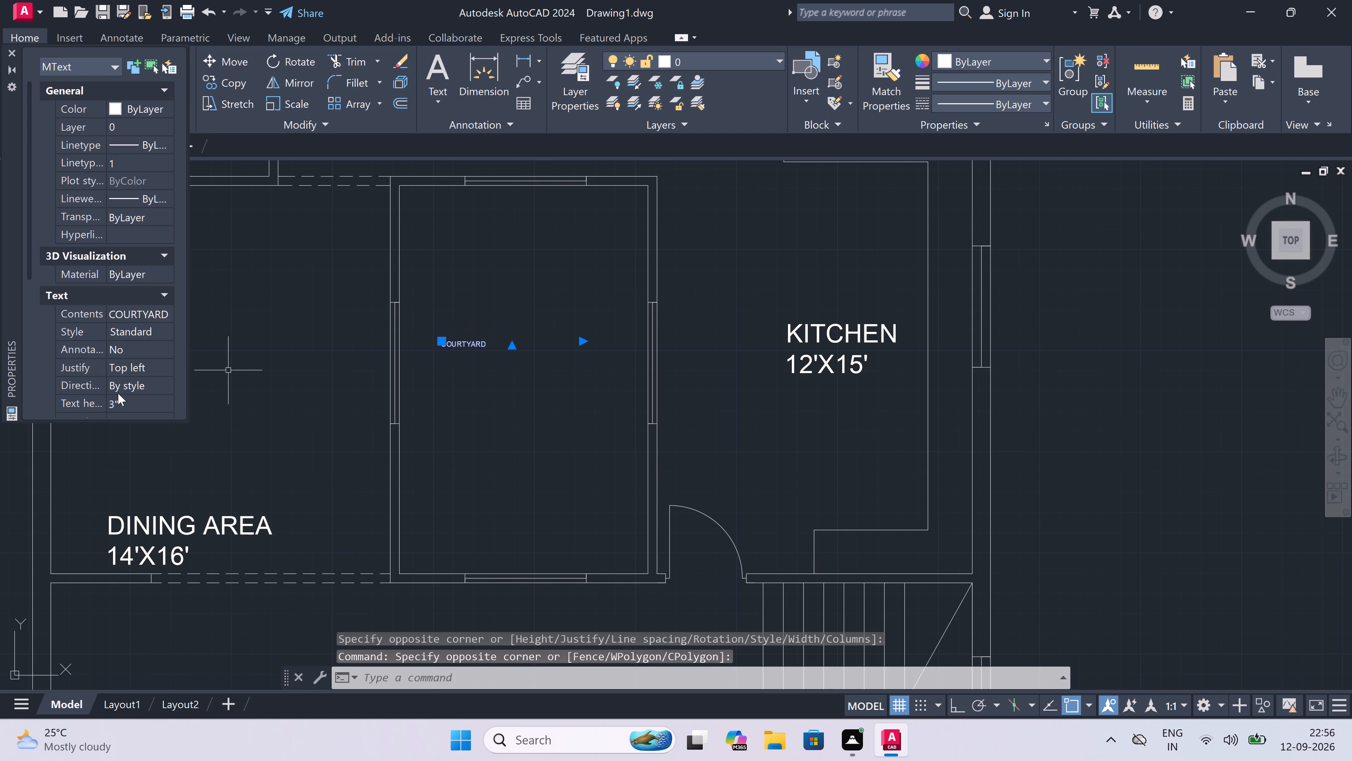
left_click(131, 402)
key("BackSpace")
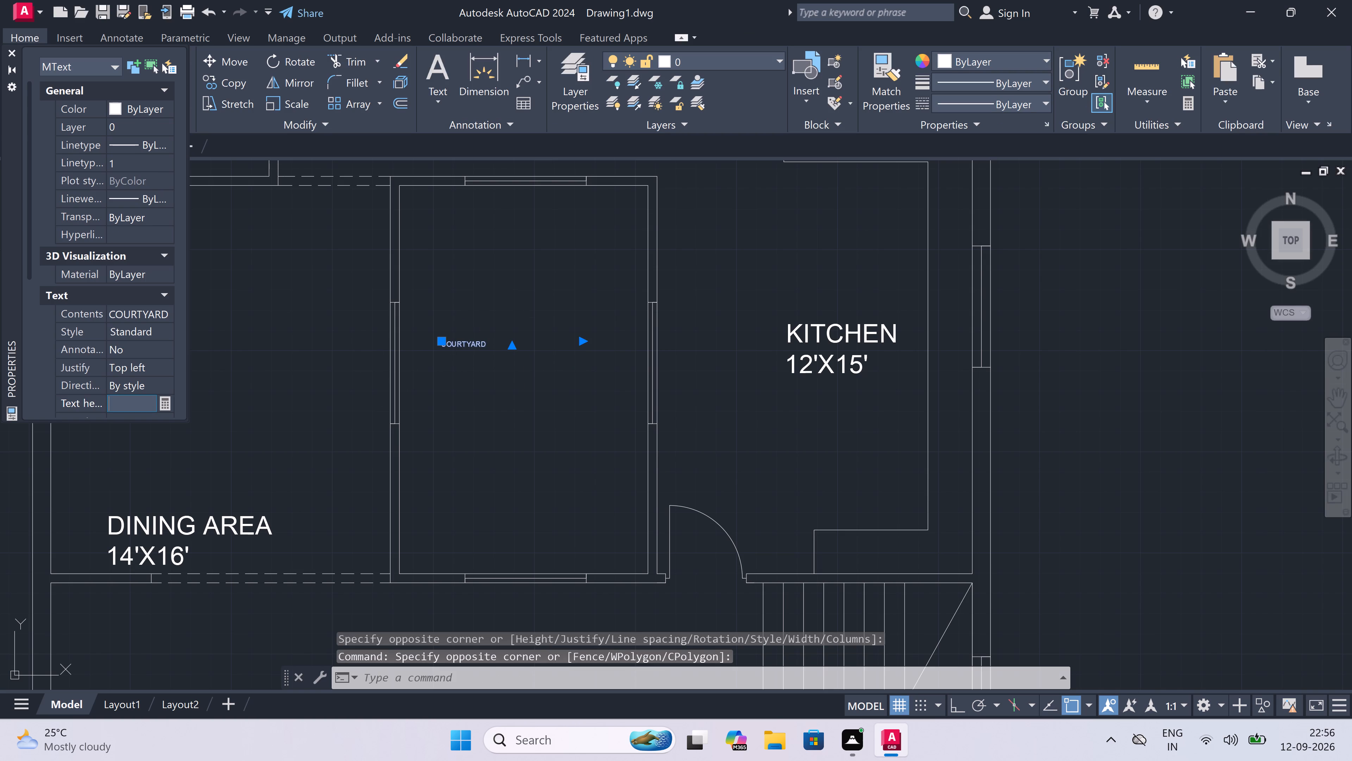
type("9\"")
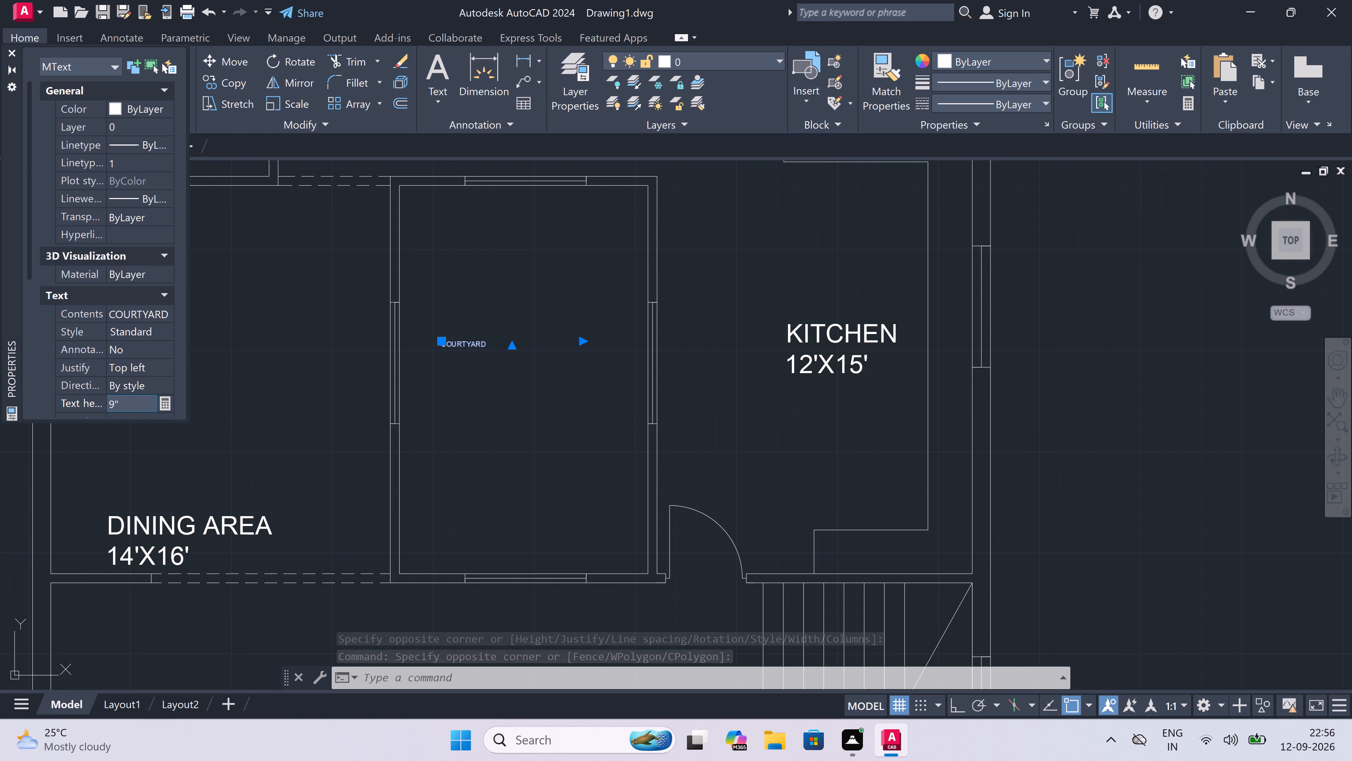
left_click(246, 326)
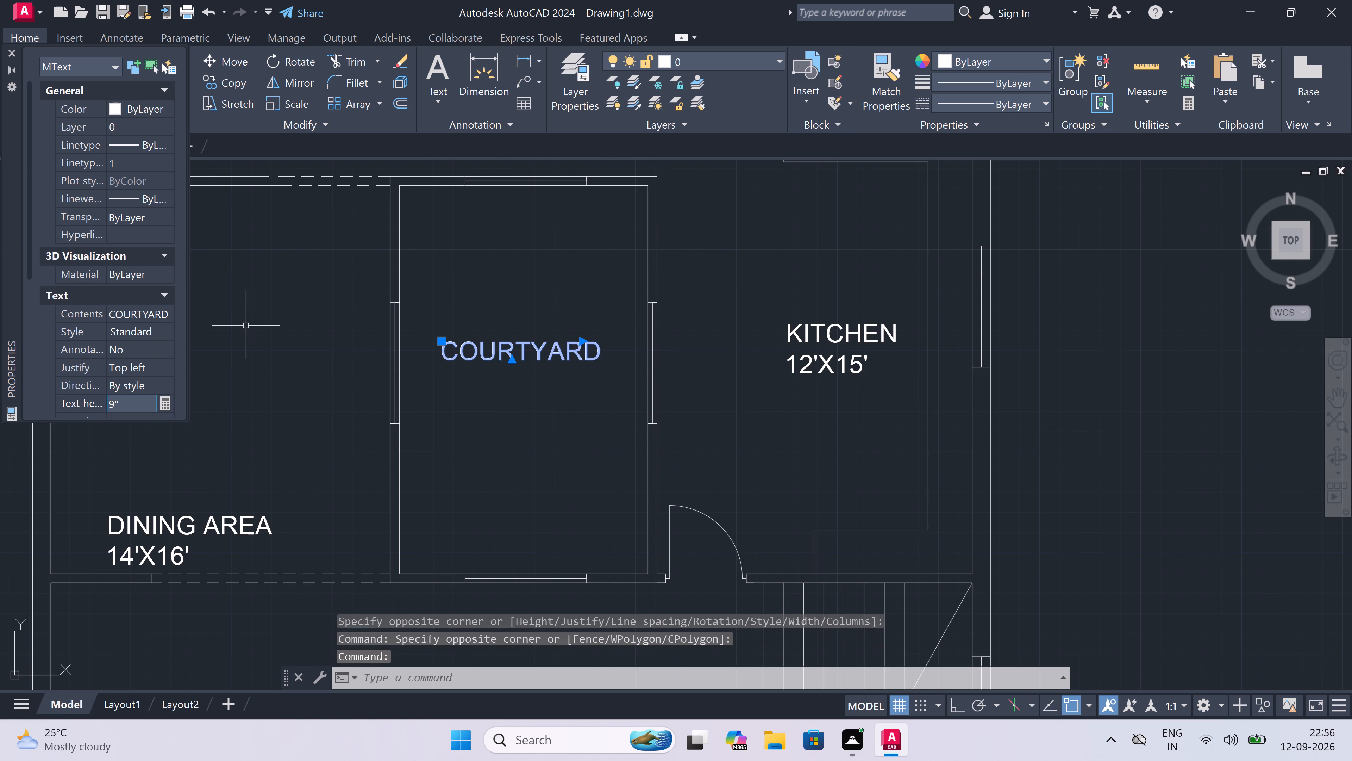
key("Escape")
Examine the whole labelled floor plan, from the bedrooms down to the entrance side.
scroll(270, 320, "down", 4)
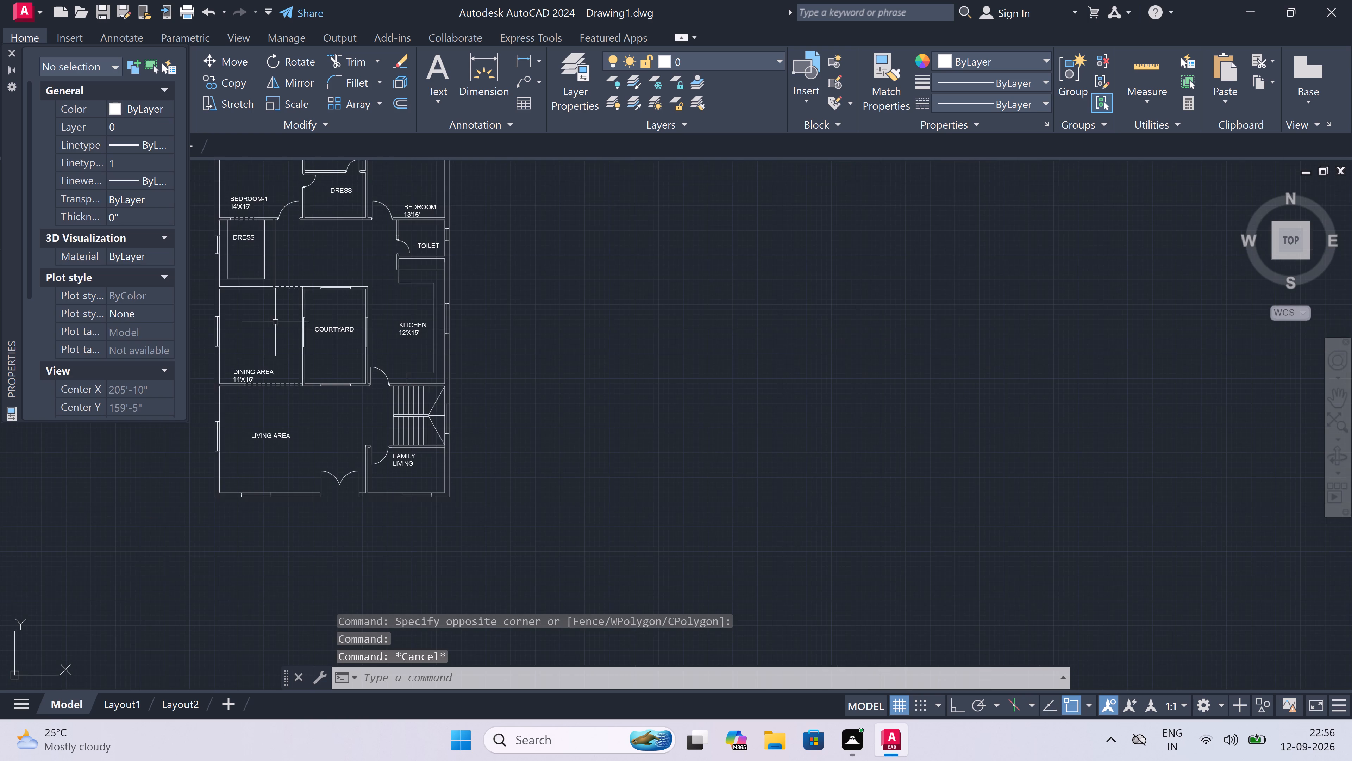
scroll(275, 322, "down", 4)
scroll(235, 304, "up", 3)
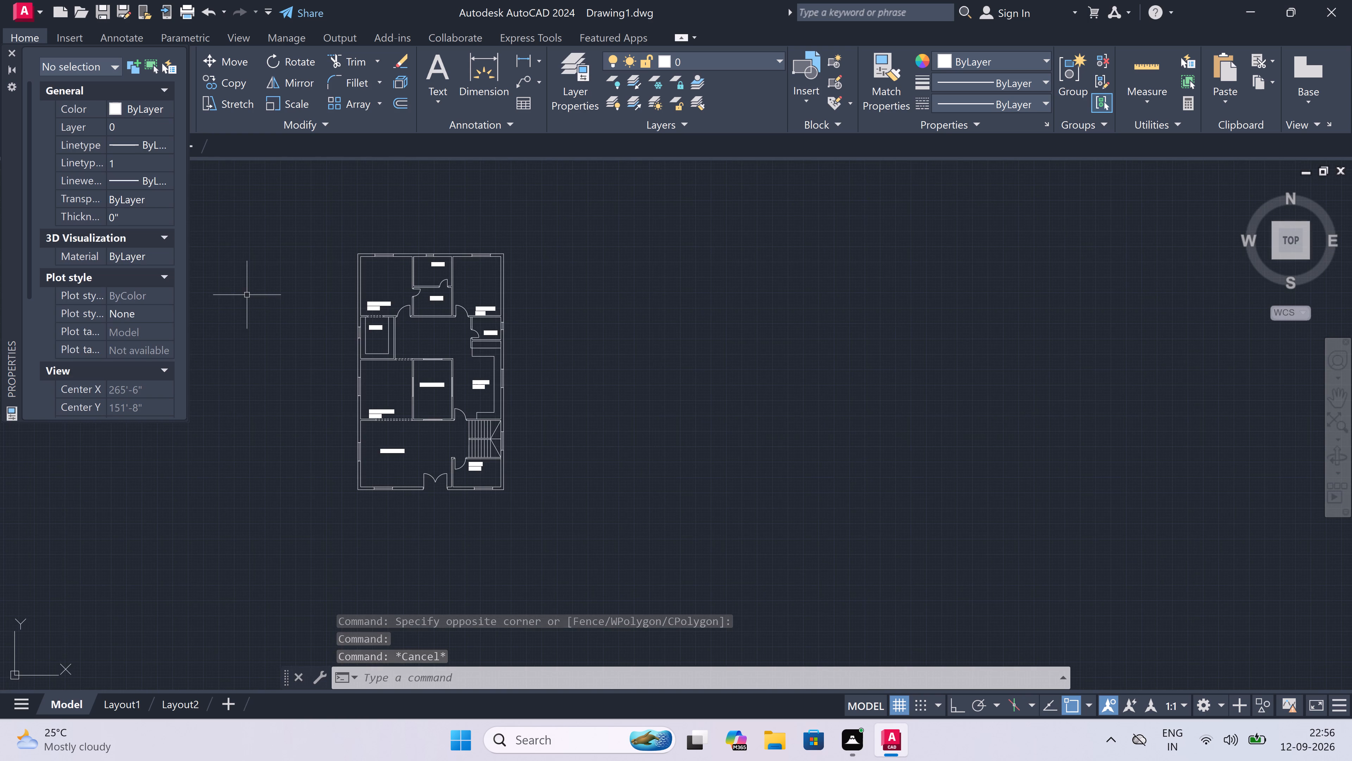
scroll(298, 267, "up", 2)
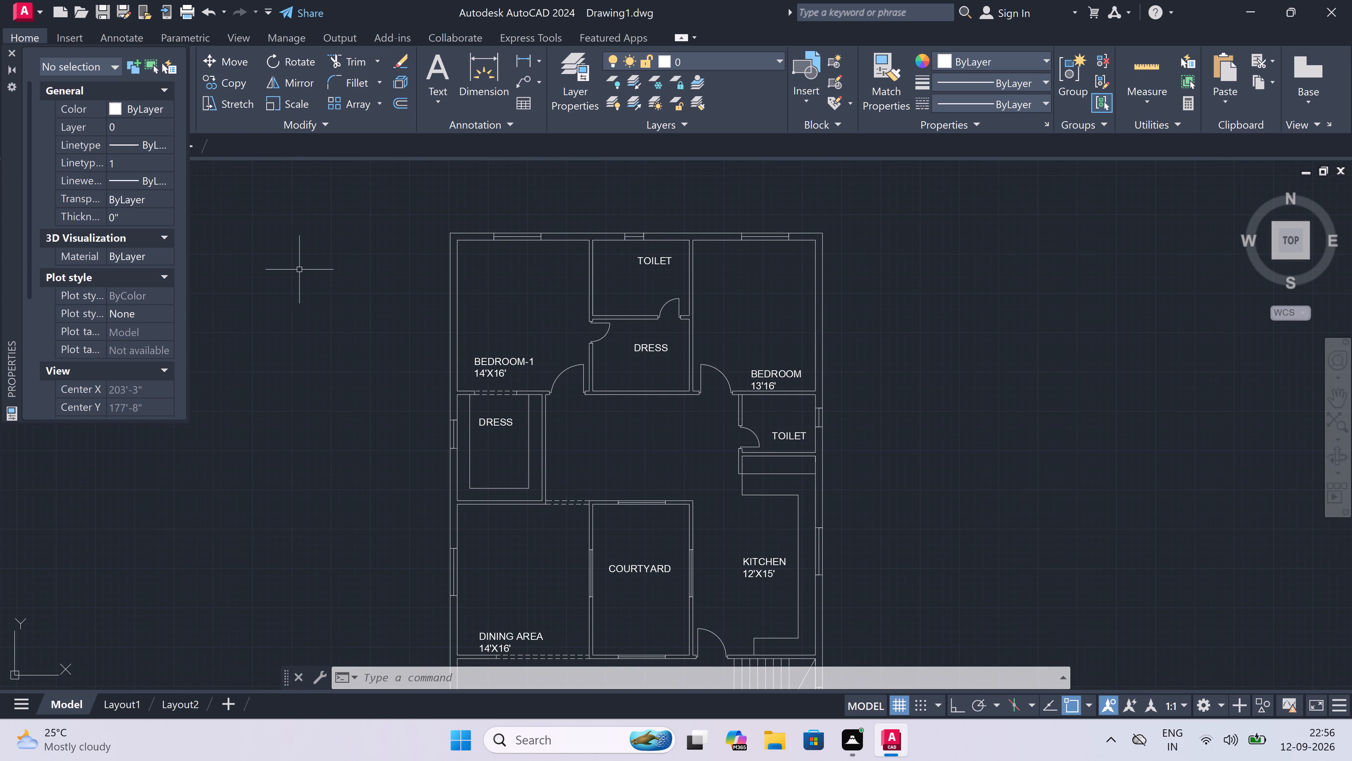
scroll(398, 275, "down", 2)
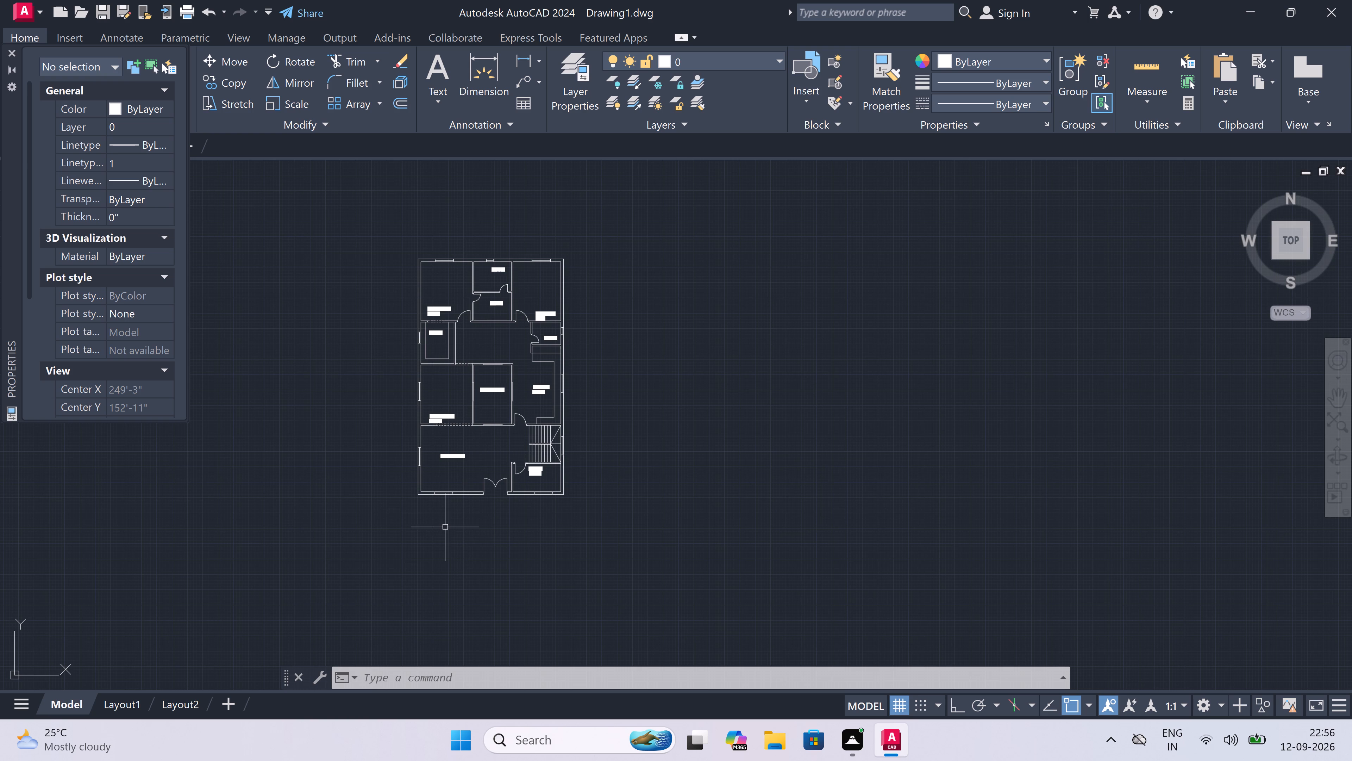
scroll(444, 526, "down", 3)
scroll(440, 524, "up", 5)
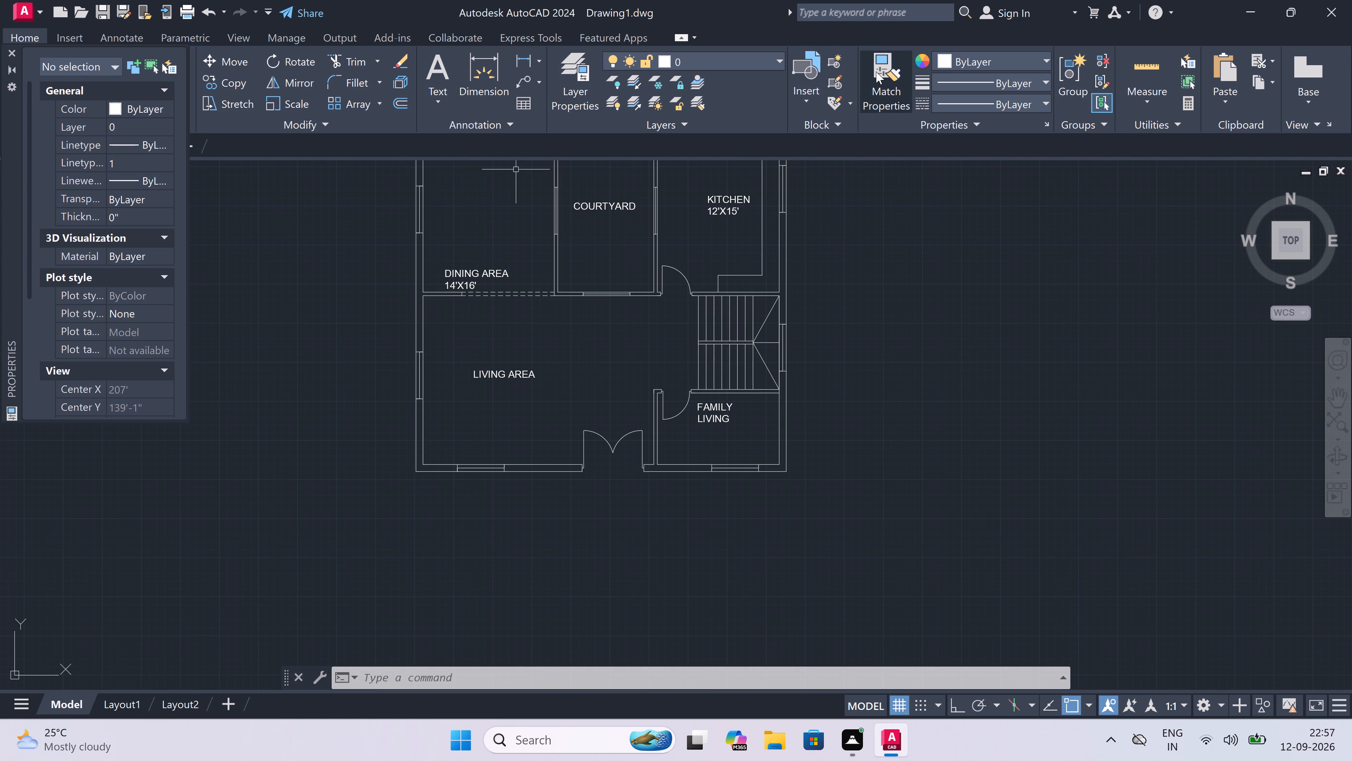
Draw a DASHED2 line outline outside the front wall, spanning the house's full width and projecting about 6'-6", joined to both outer wall corners.
left_click(971, 99)
left_click(975, 187)
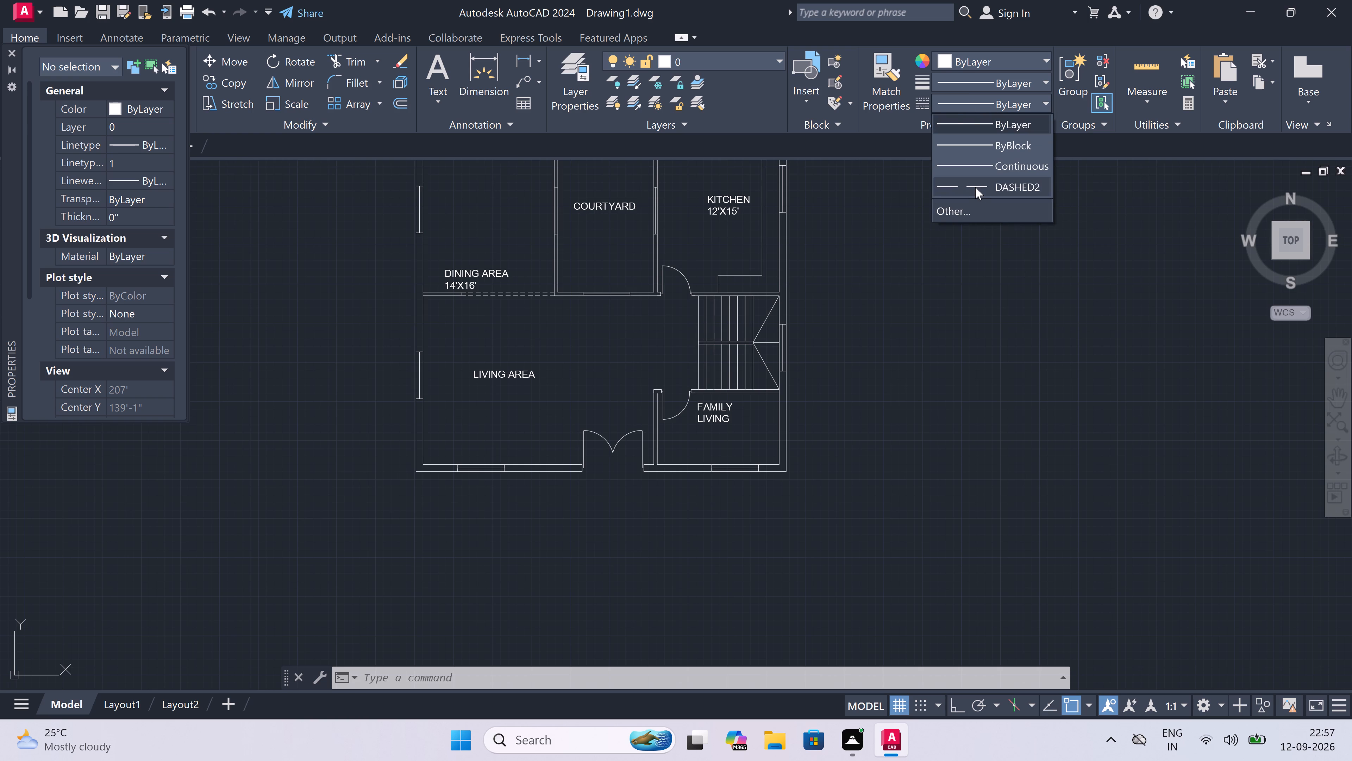
scroll(484, 604, "up", 1)
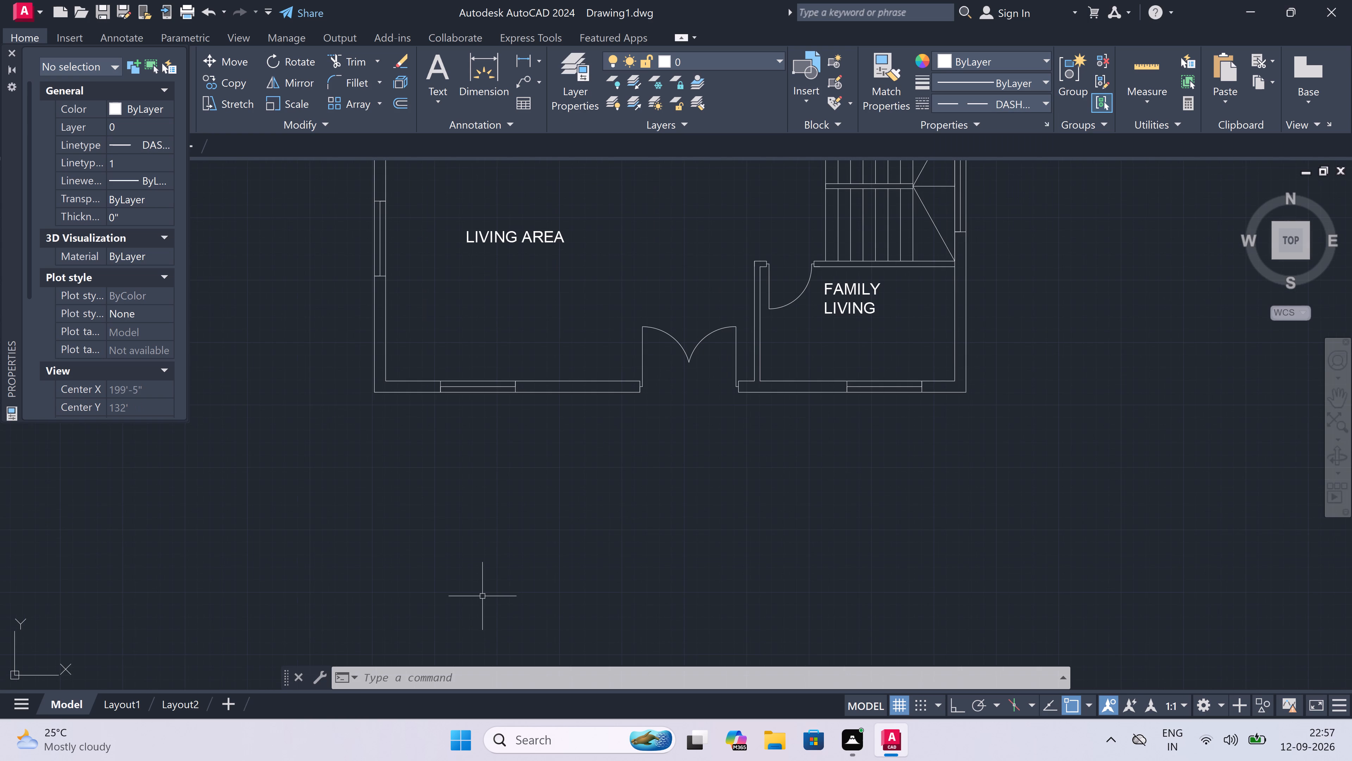
type("L")
key("space")
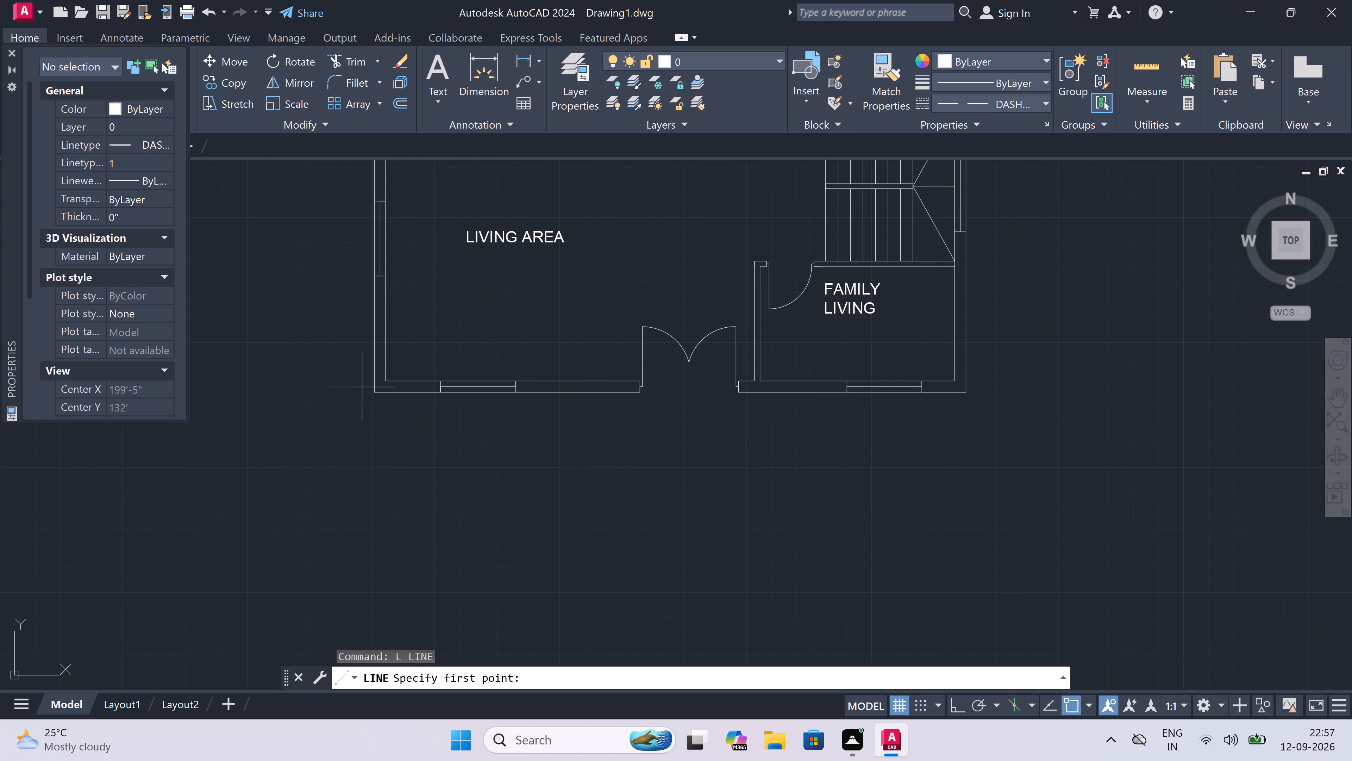
left_click_drag(371, 390, 370, 404)
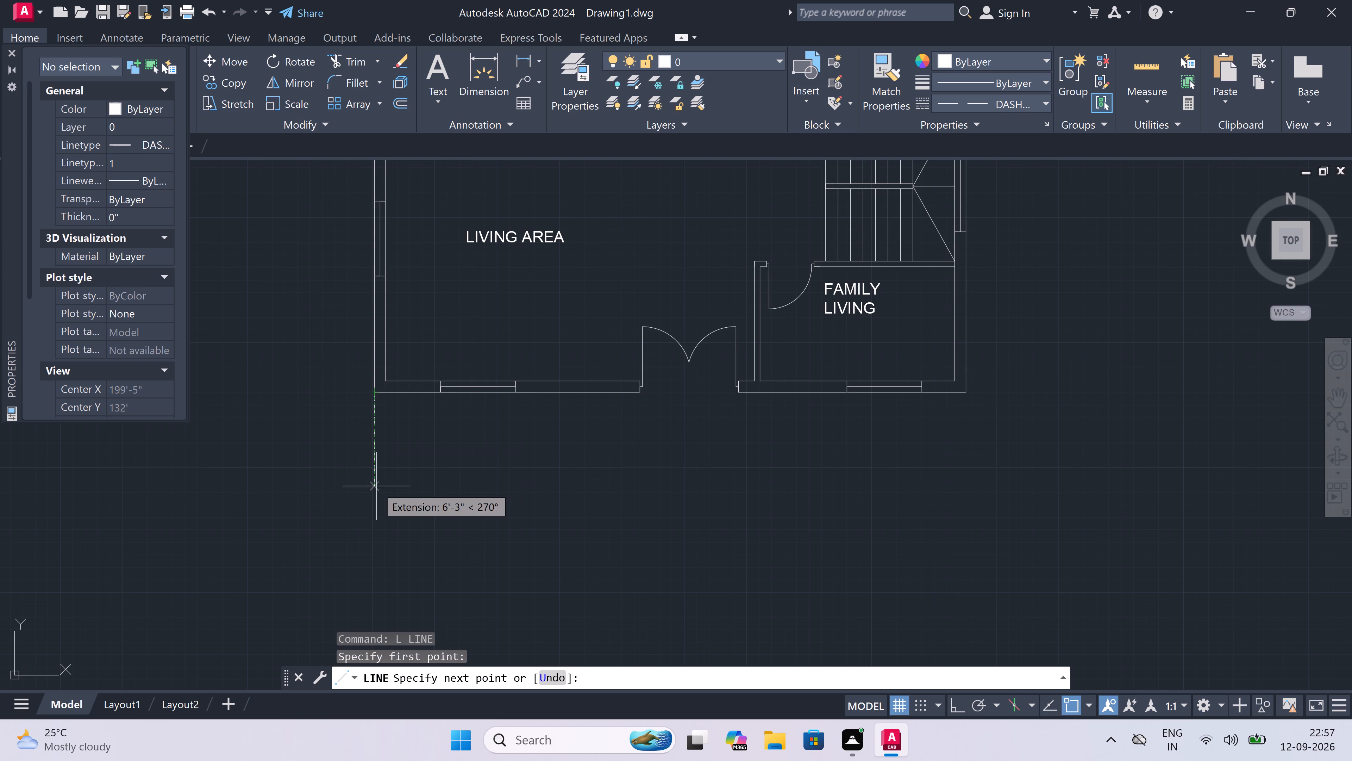
left_click(375, 491)
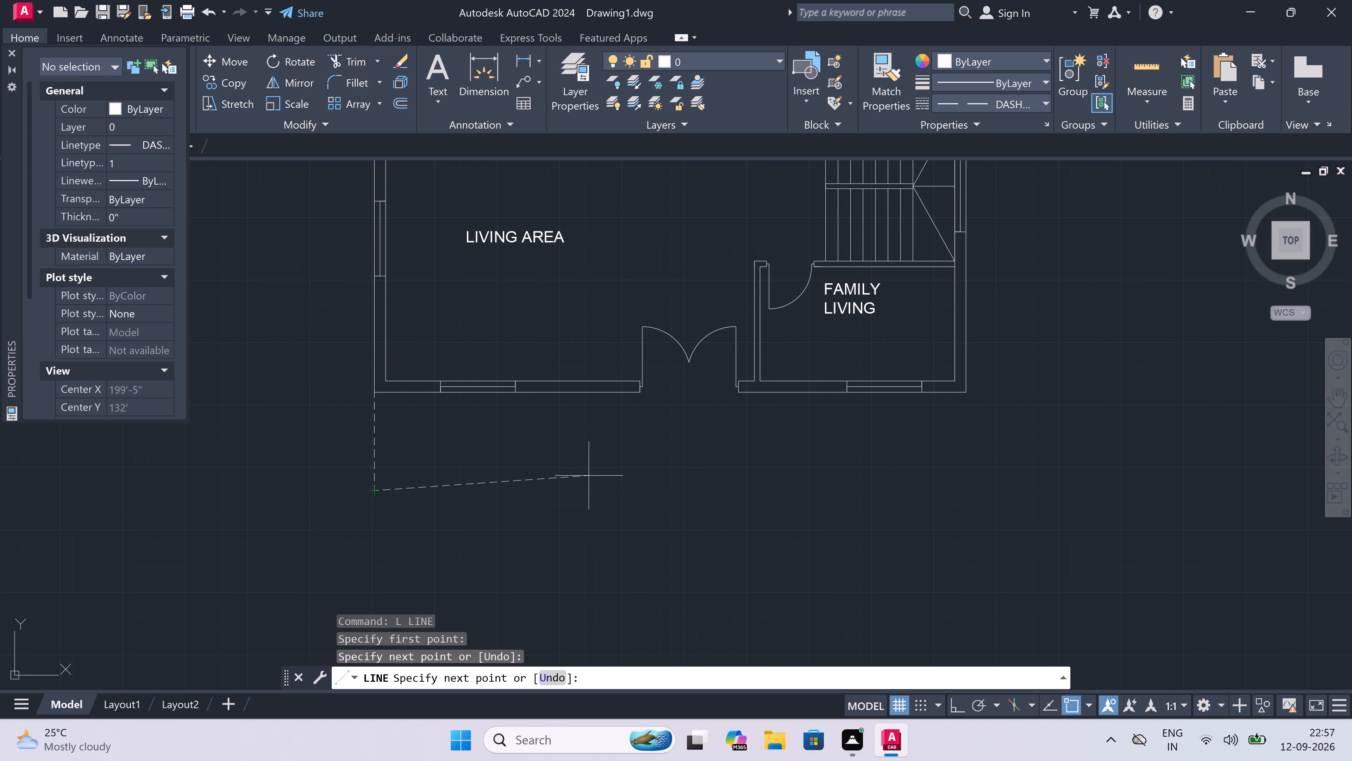
key("F8")
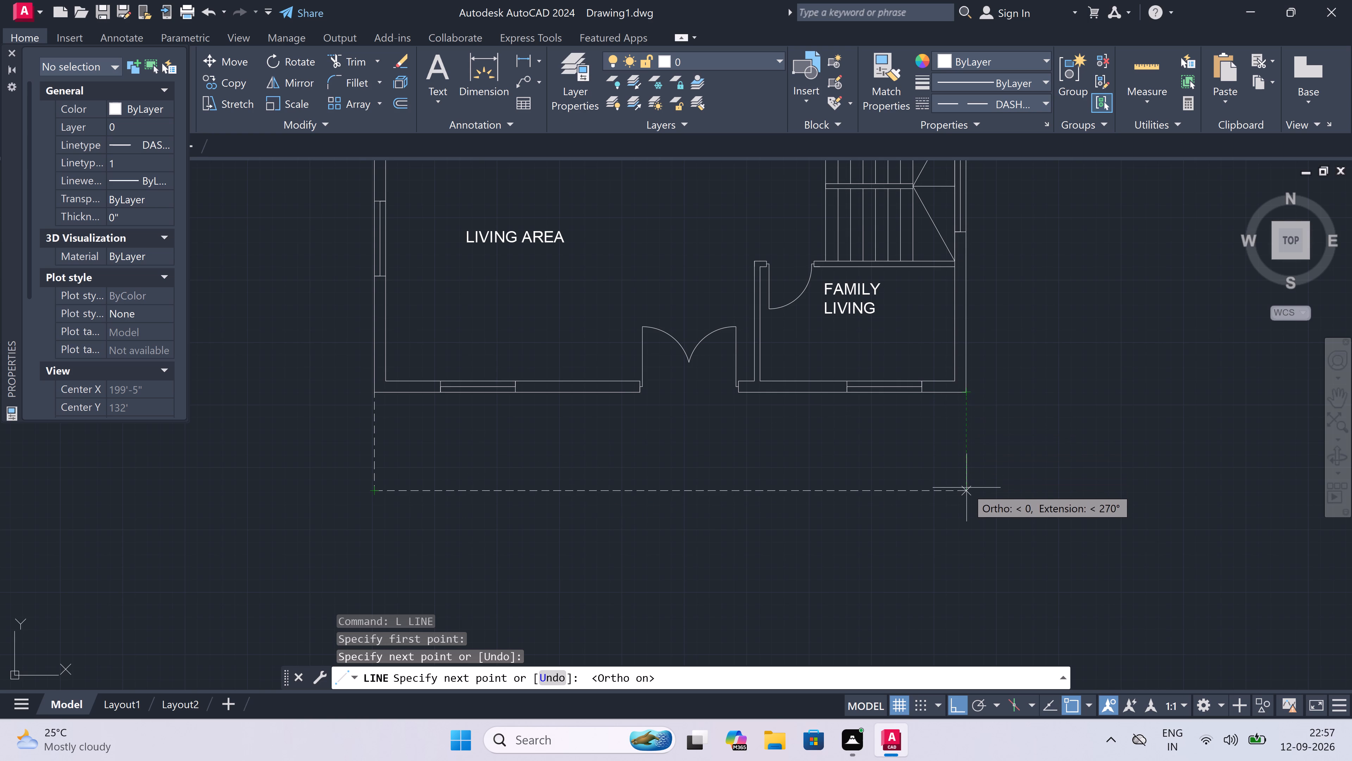
left_click_drag(966, 488, 967, 484)
left_click(966, 390)
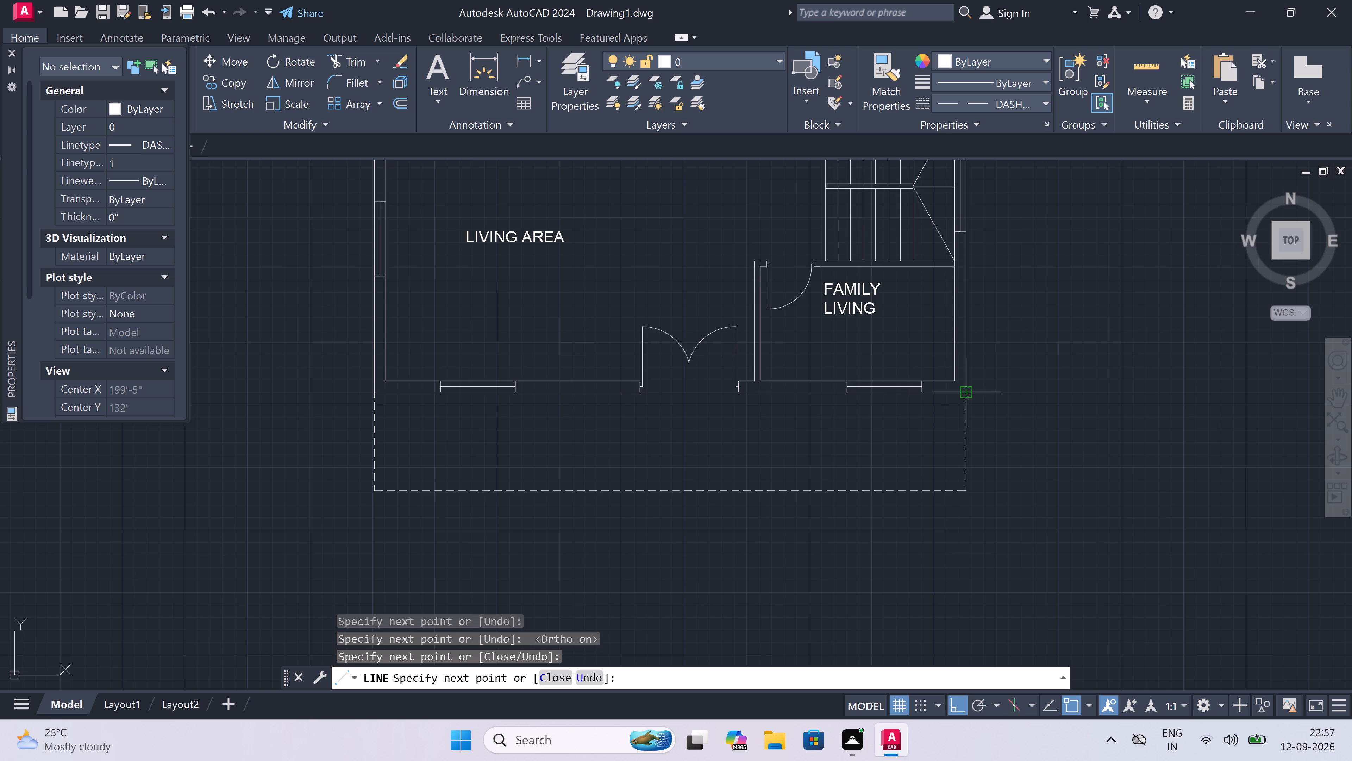
key("Escape")
Draw two parallel dashed lines about 6'-7" long, running outward from the dashed outline on either side of the double entrance door.
scroll(804, 417, "down", 2)
scroll(813, 430, "up", 2)
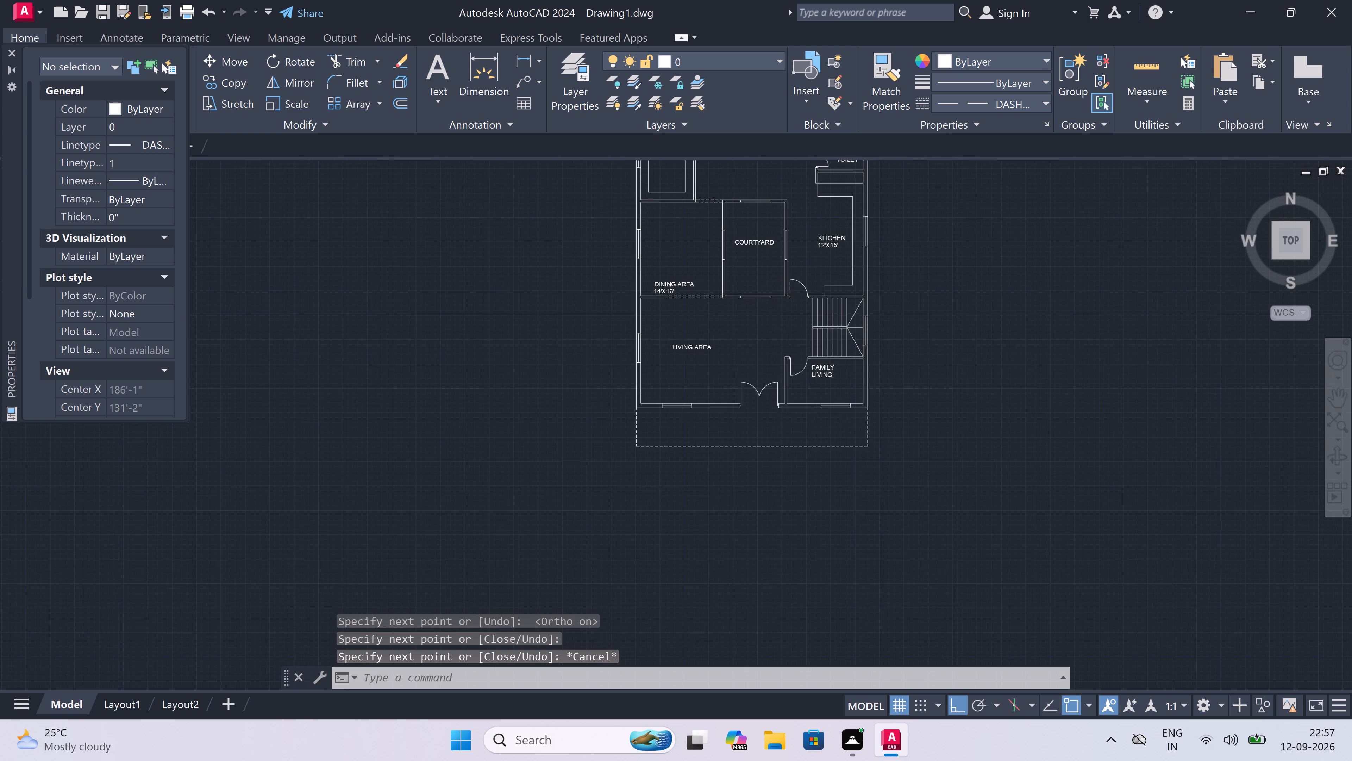
key("space")
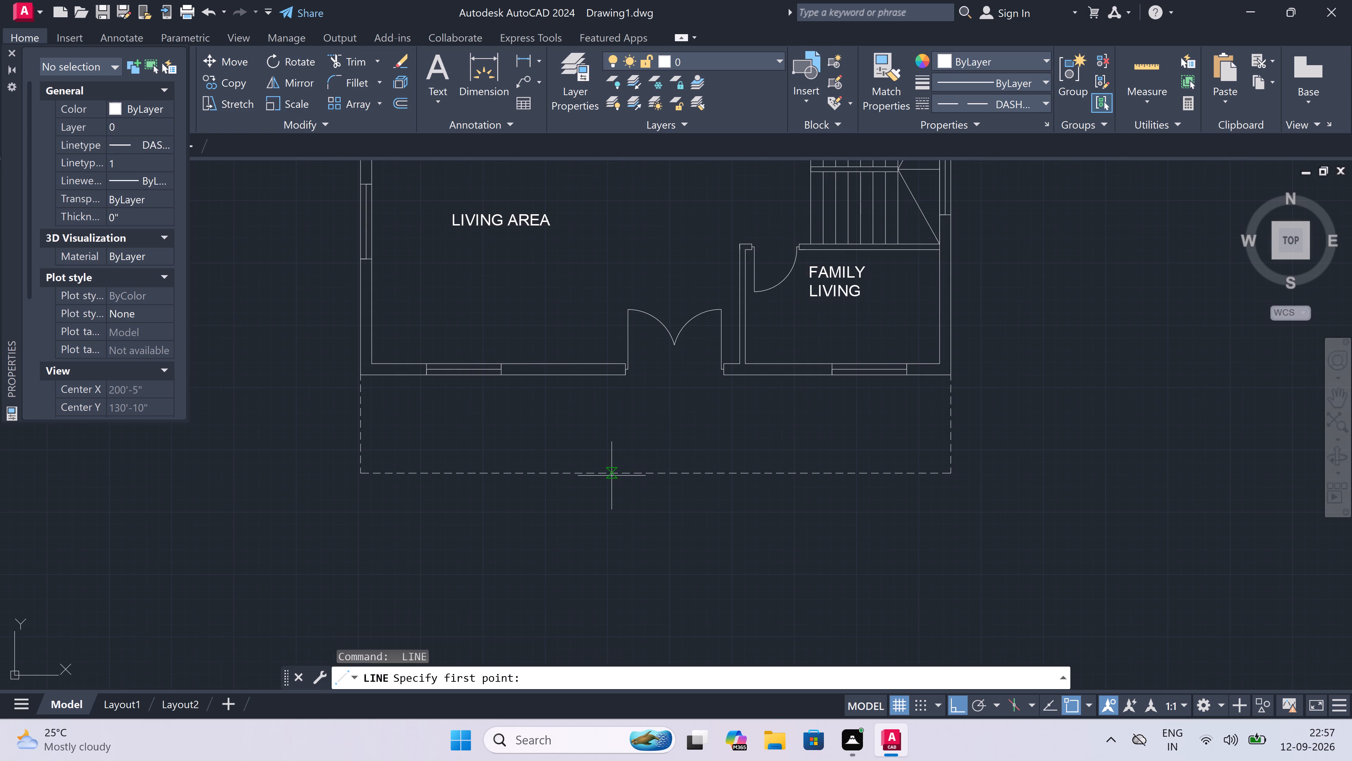
left_click_drag(610, 475, 612, 491)
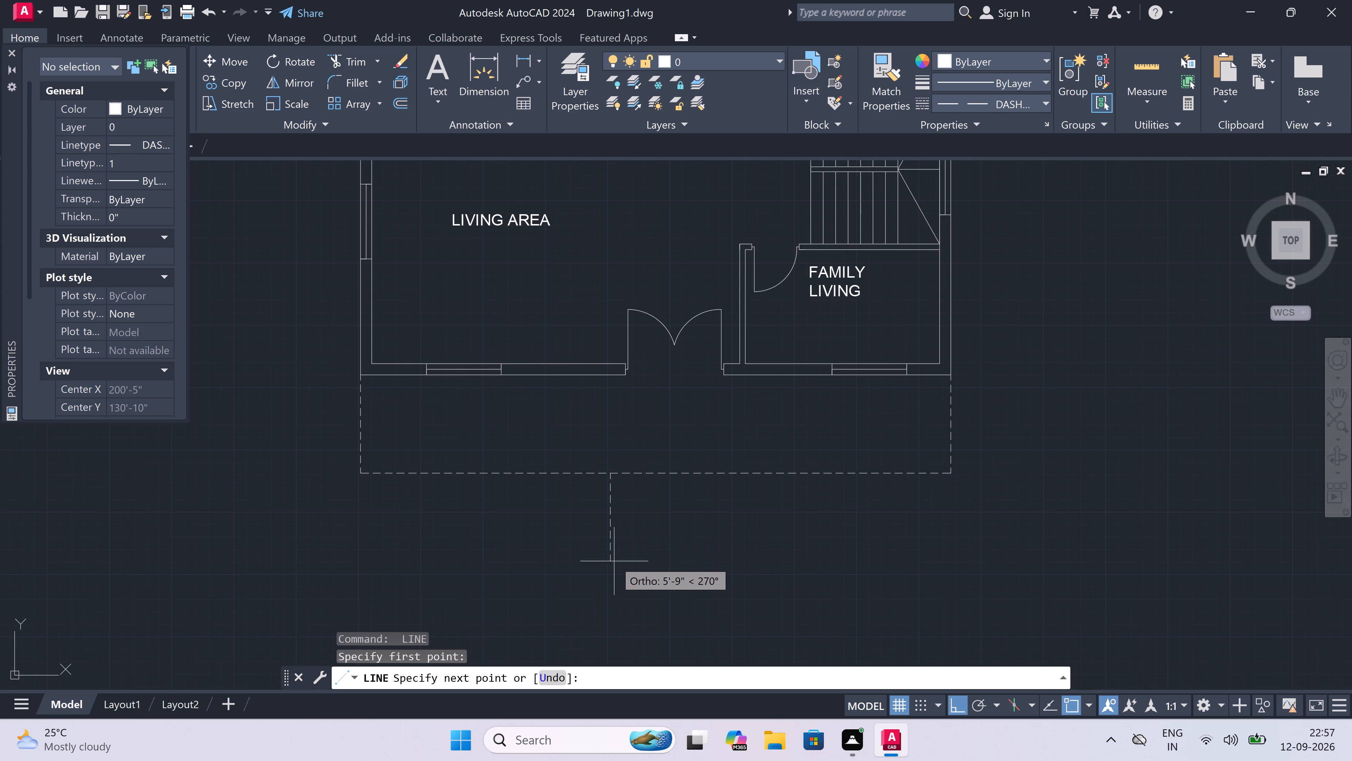
left_click(613, 574)
key("Escape")
key("space")
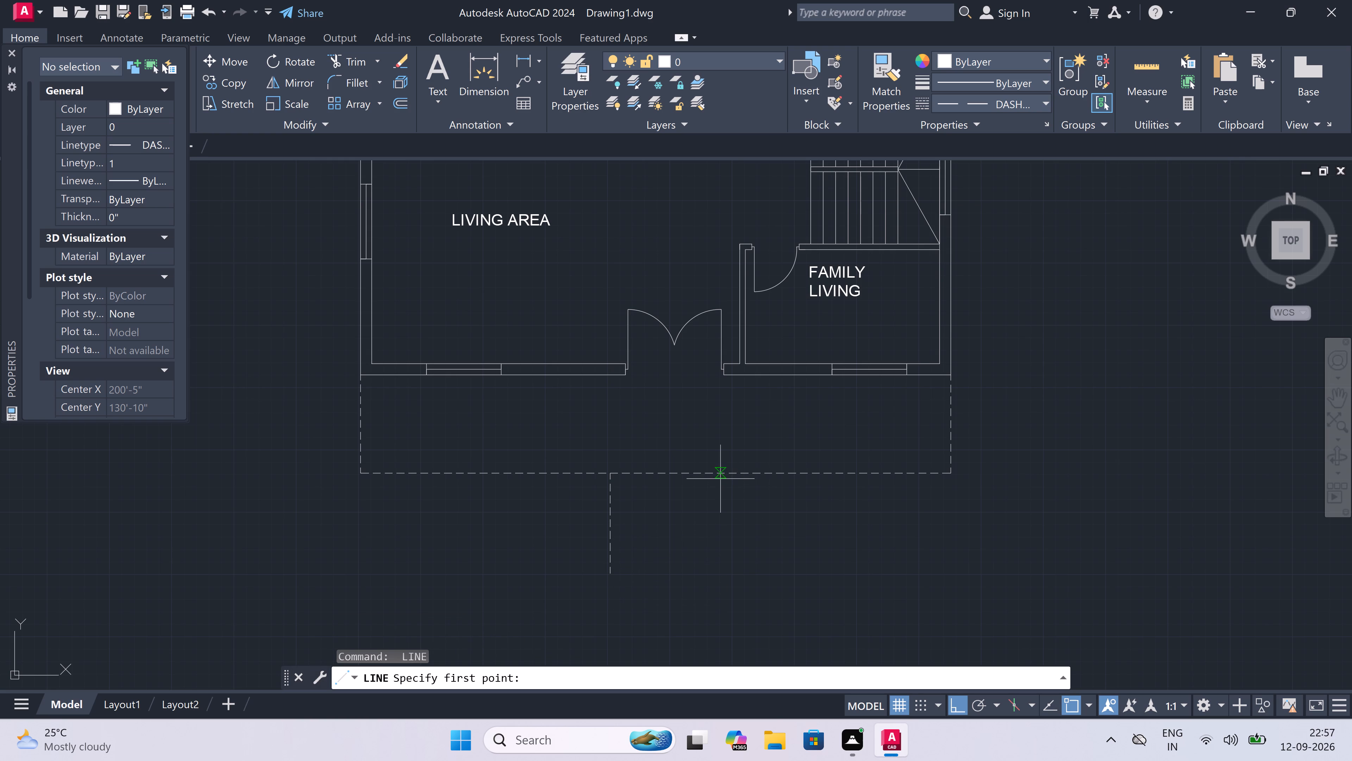
left_click(733, 472)
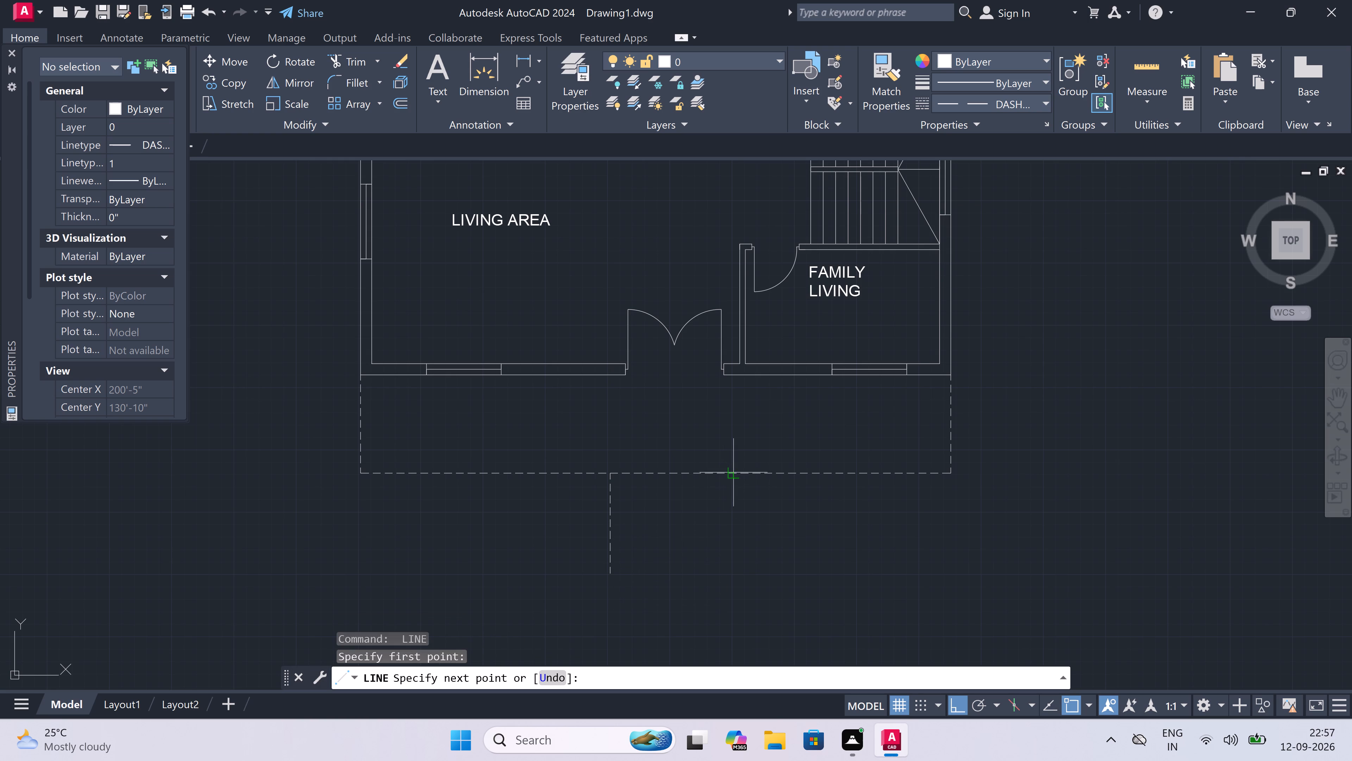
left_click(731, 572)
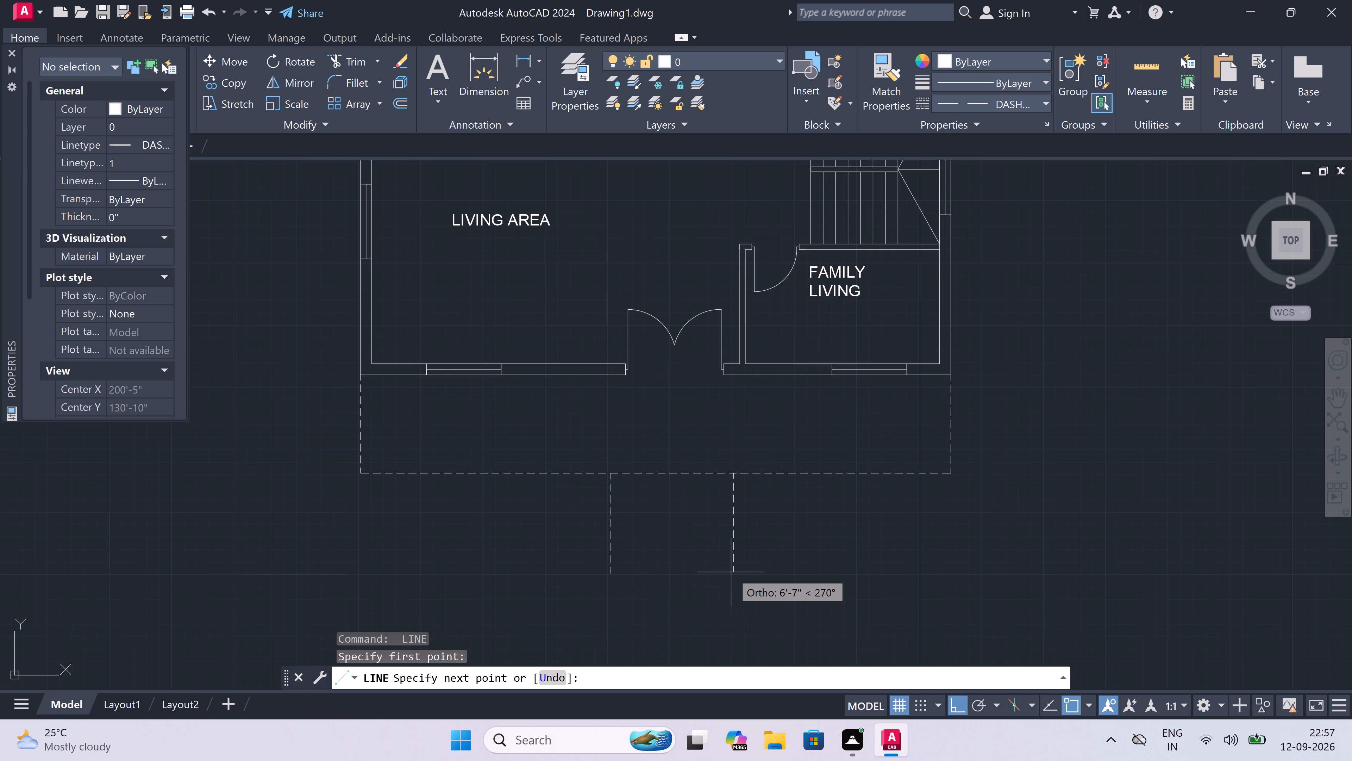
key("Escape")
Trim away the part of the dashed outline between the two parallel path lines to open the entrance.
type("TR")
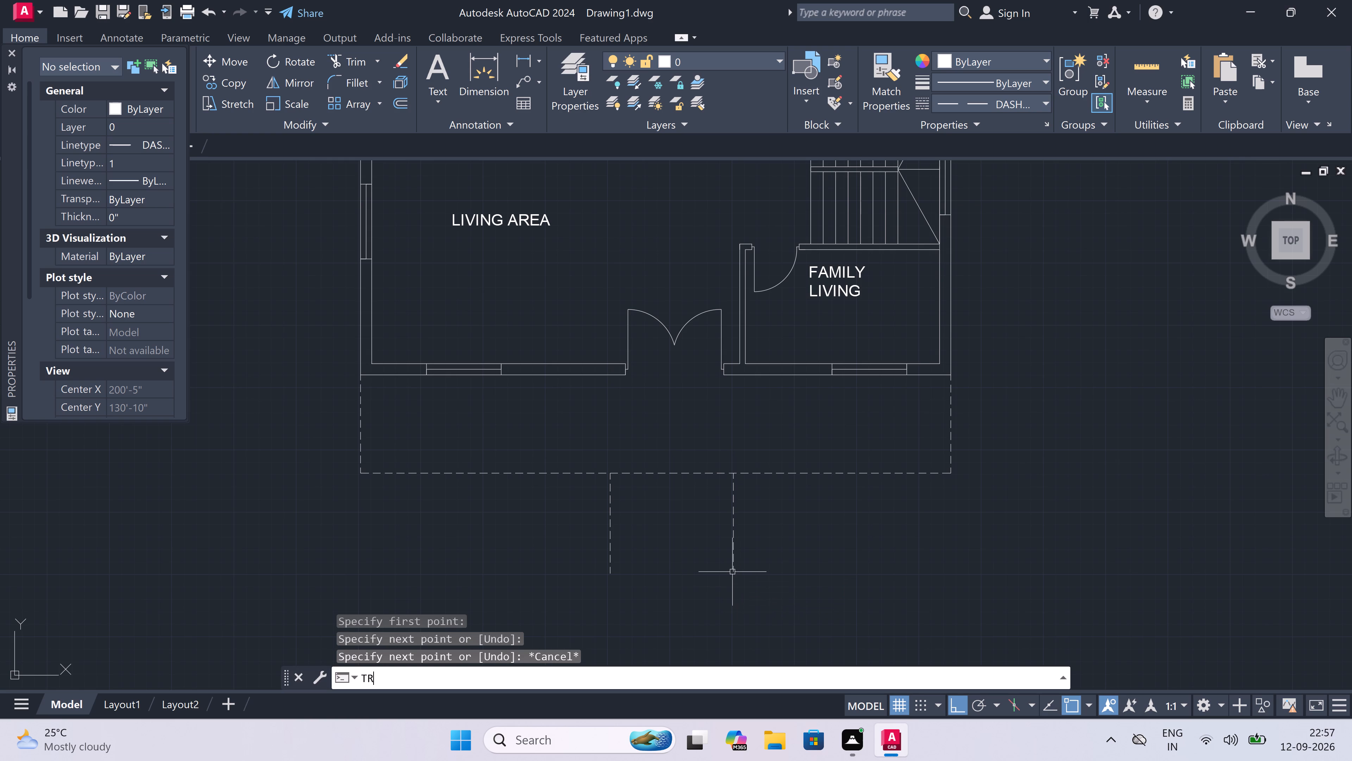
key("space")
left_click_drag(699, 572, 697, 563)
left_click(678, 465)
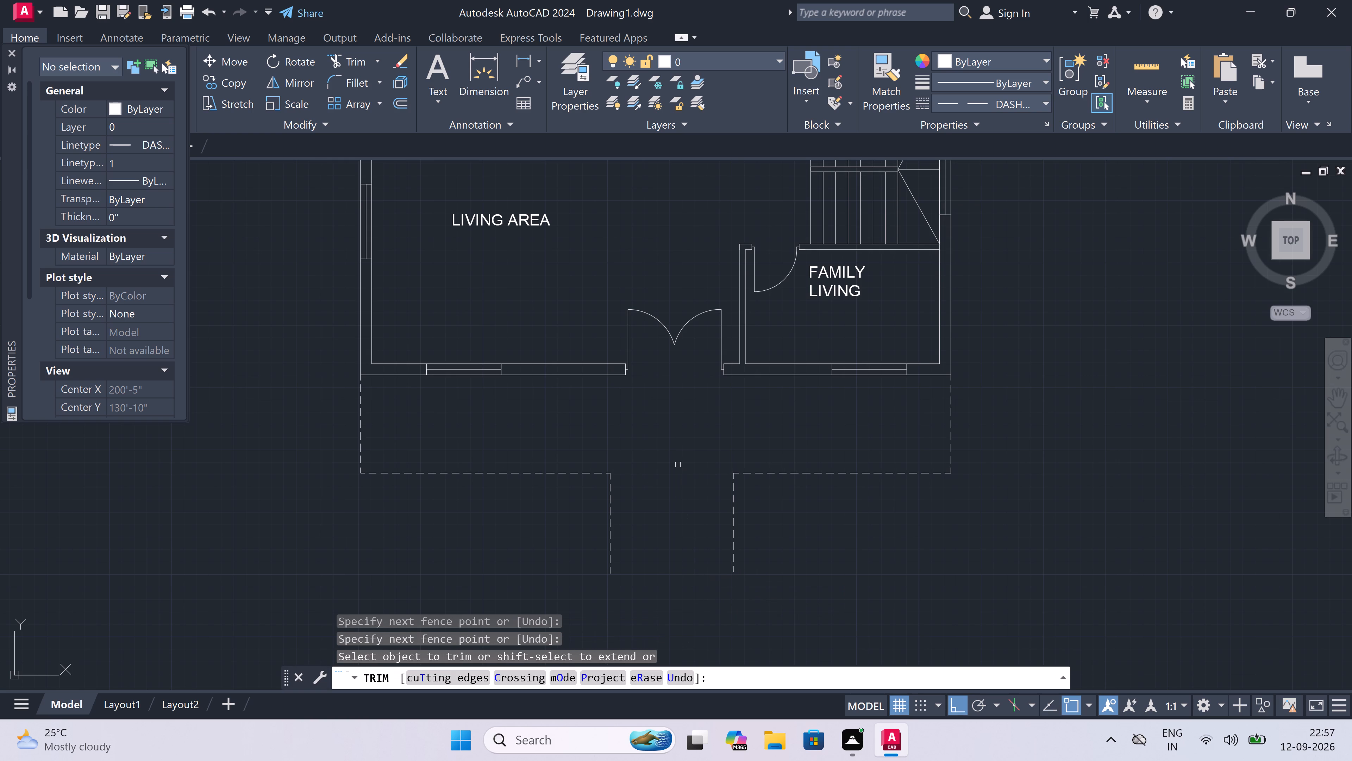
key("Escape")
Place a multiline text label reading VERANDAH in the dashed area outside the front wall.
scroll(678, 465, "down", 1)
scroll(678, 465, "up", 1)
scroll(678, 465, "down", 1)
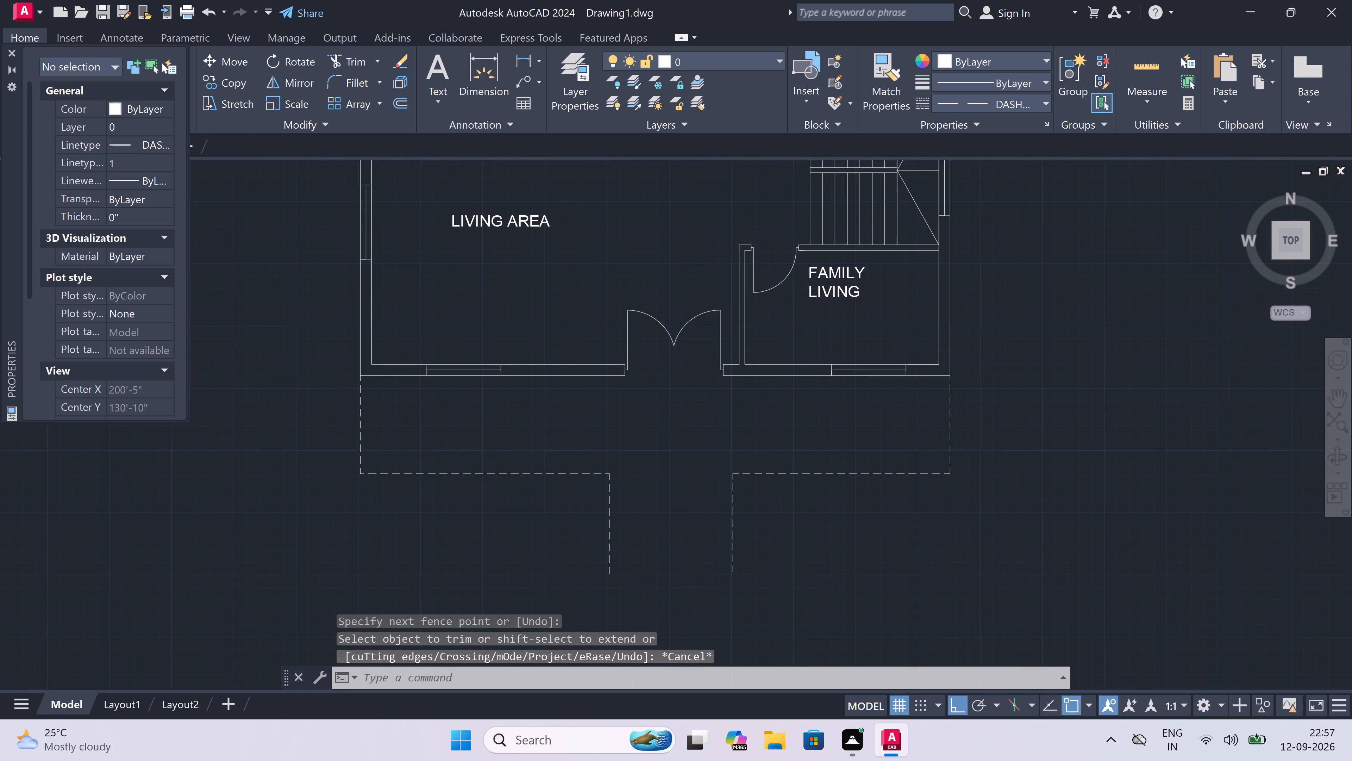
scroll(678, 445, "up", 1)
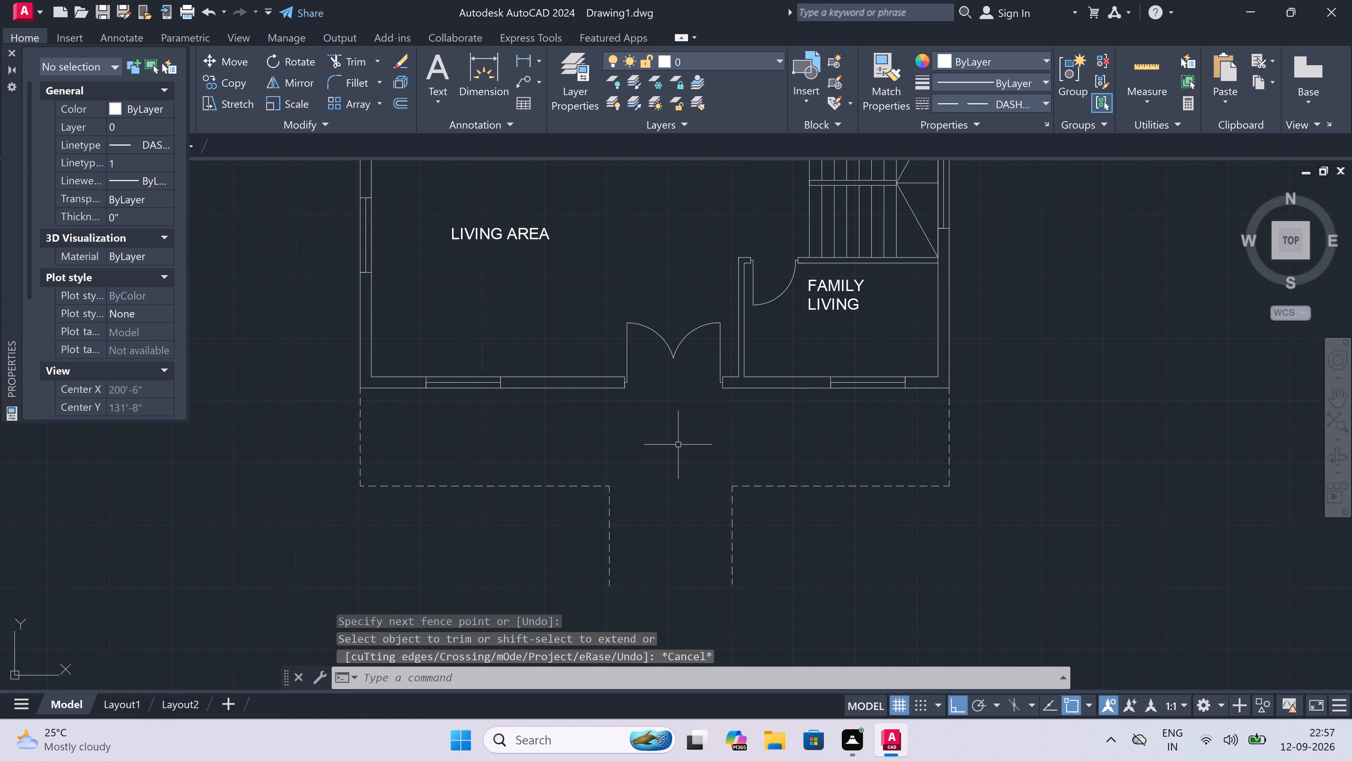
scroll(678, 444, "up", 1)
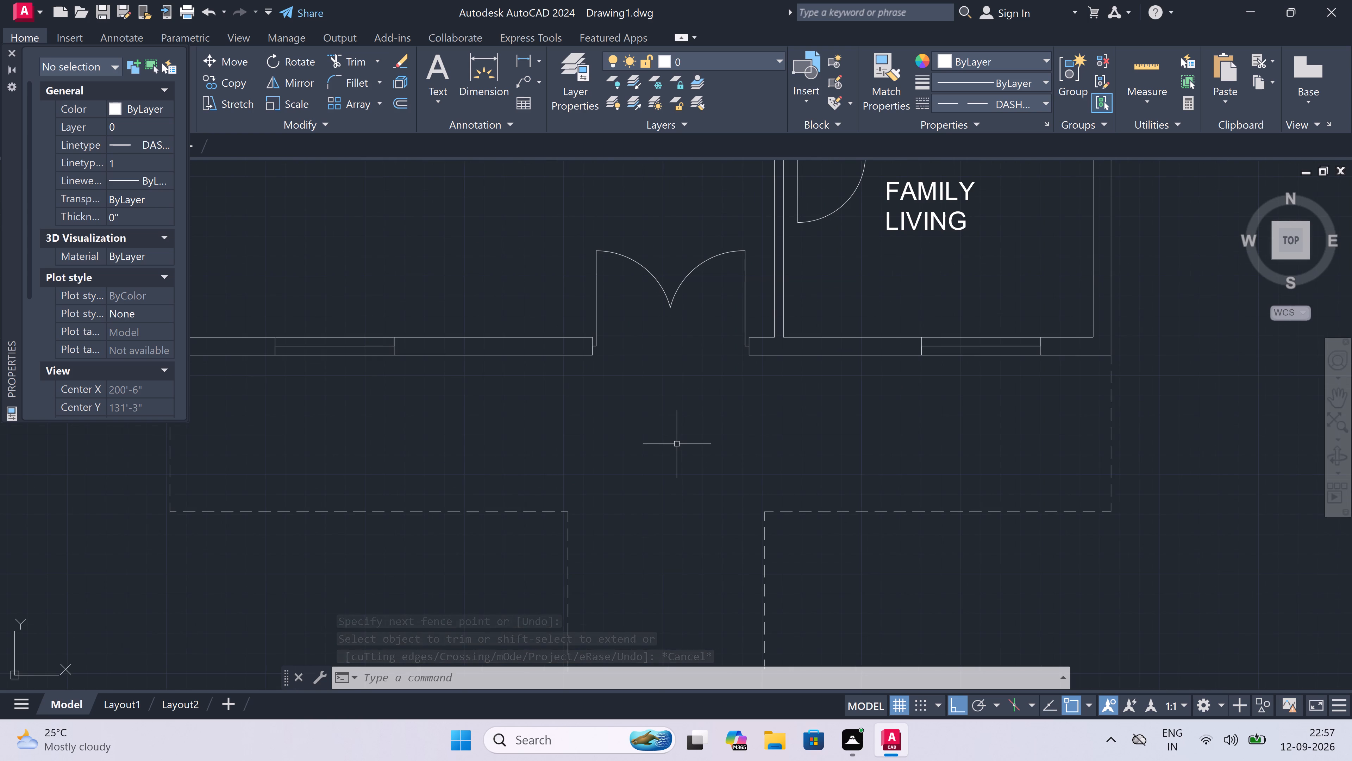
type("MT")
key("space")
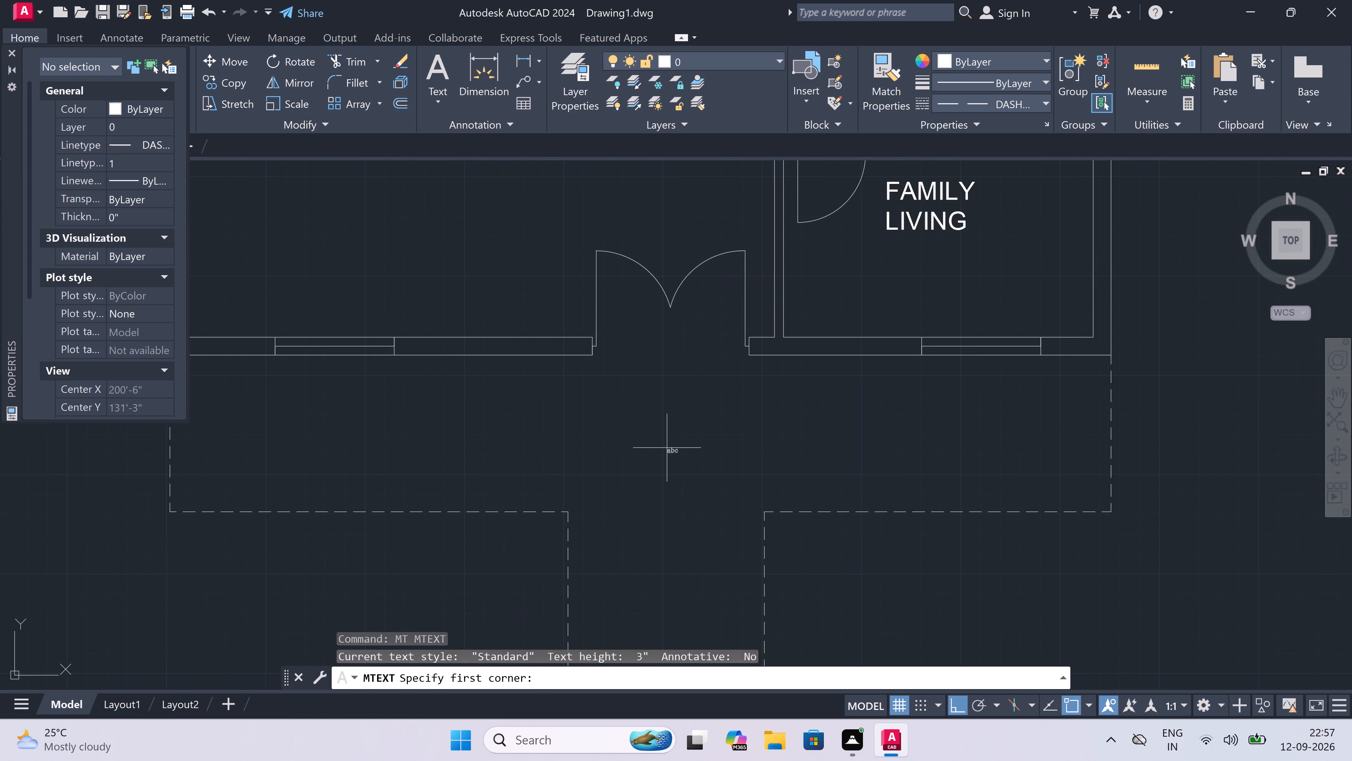
left_click_drag(472, 418, 499, 425)
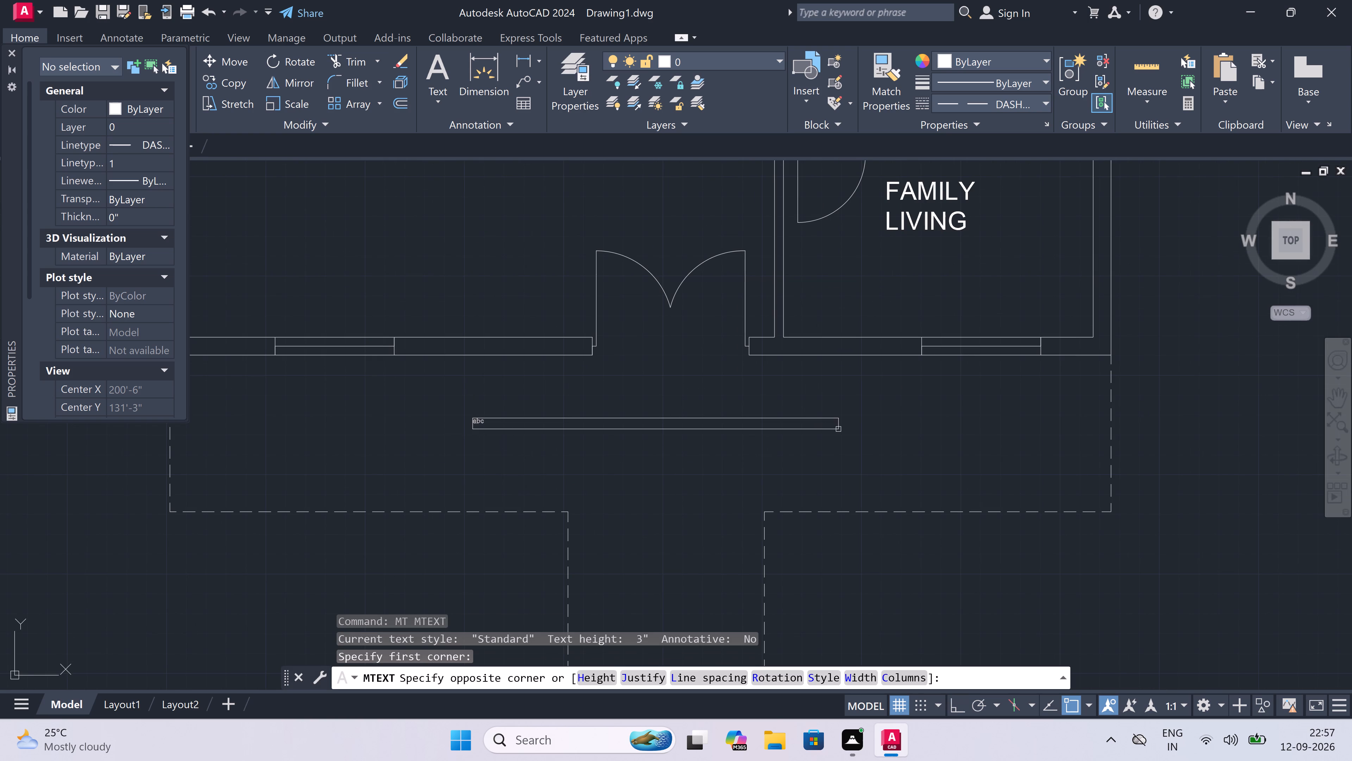
left_click(871, 454)
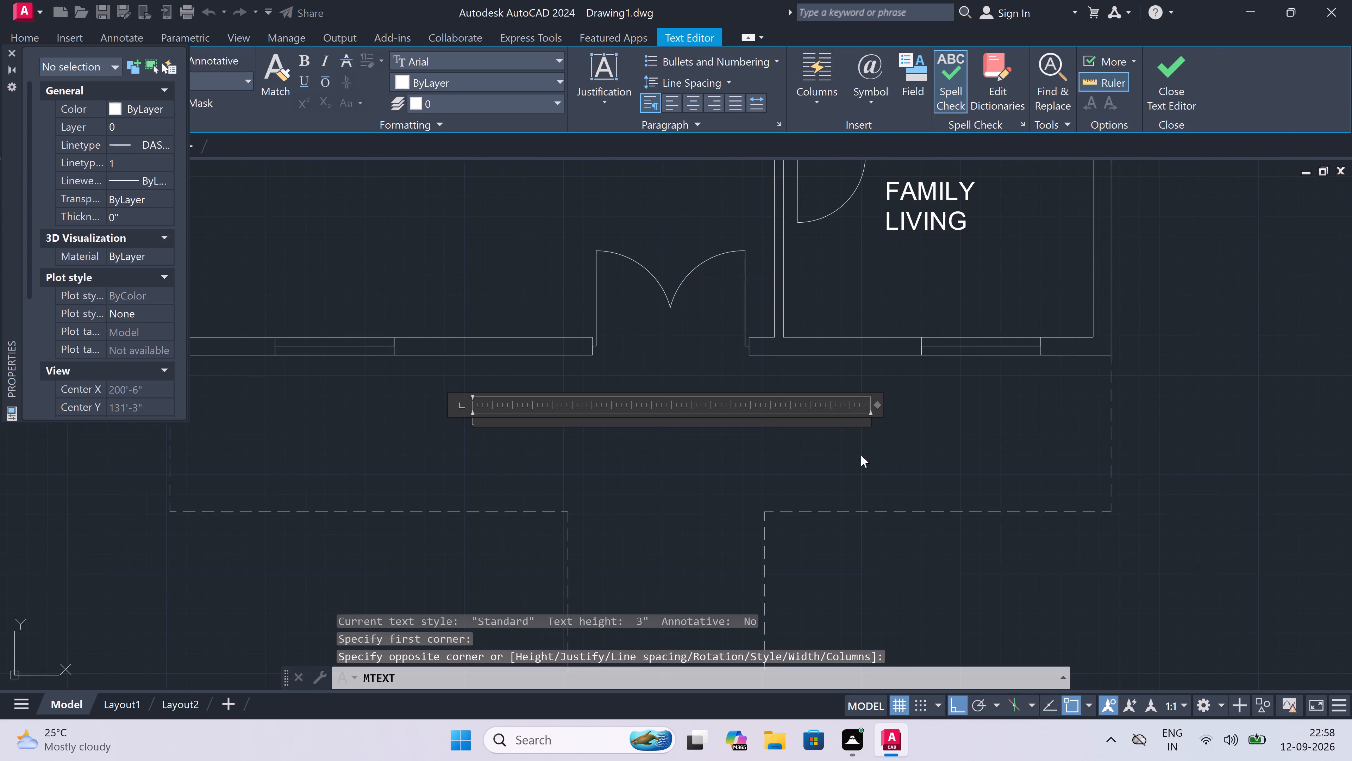
key("v")
type("ER")
key("a")
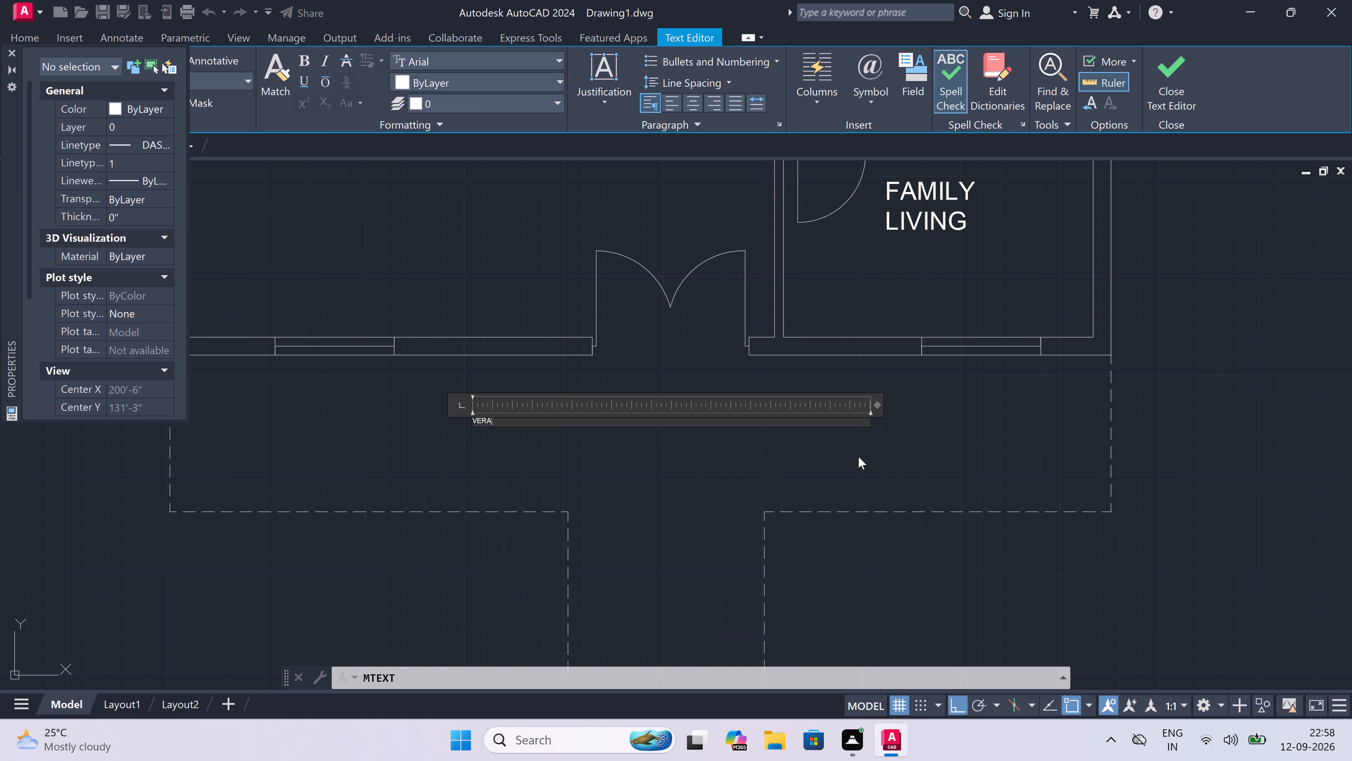
type("ND")
type("AH")
left_click(318, 431)
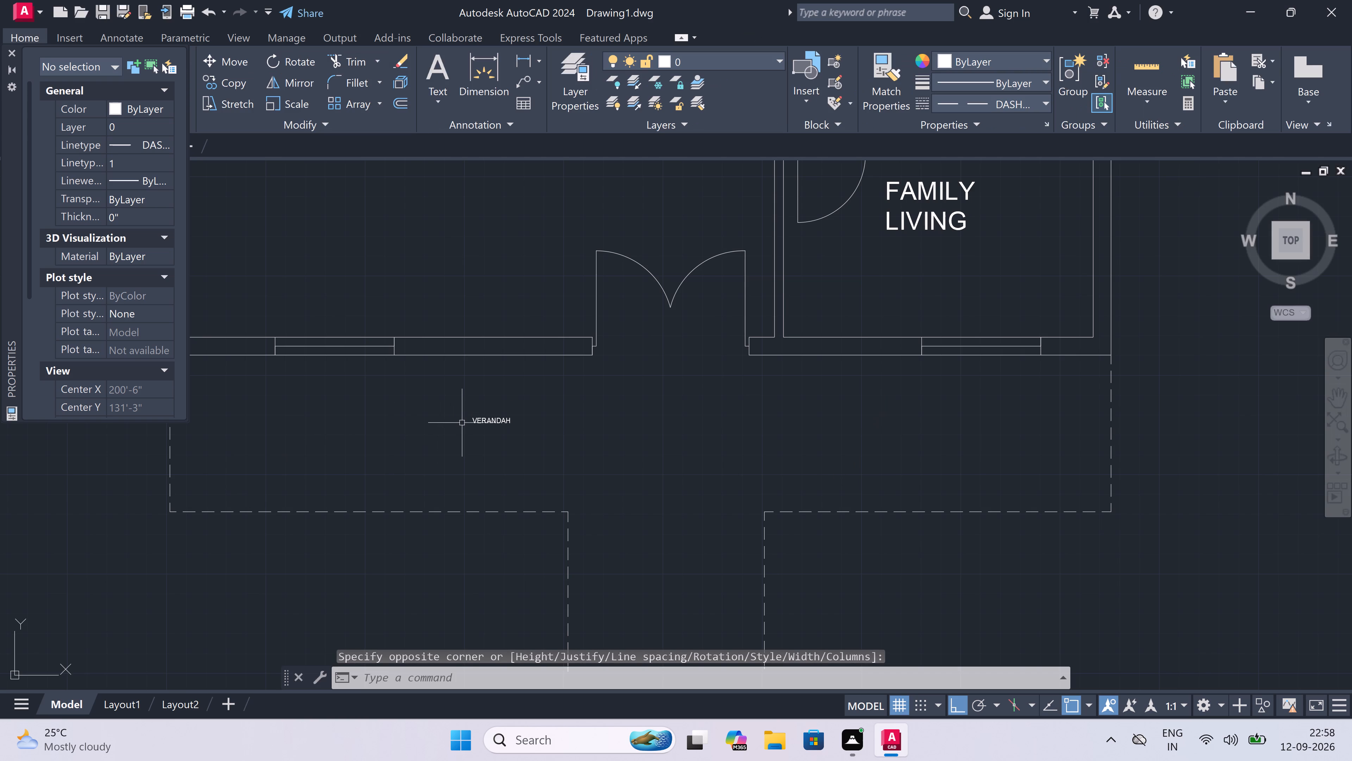
Edit the VERANDAH label so a single space separates each letter, making it read V E R A N D A H.
left_click(472, 419)
double_click(494, 420)
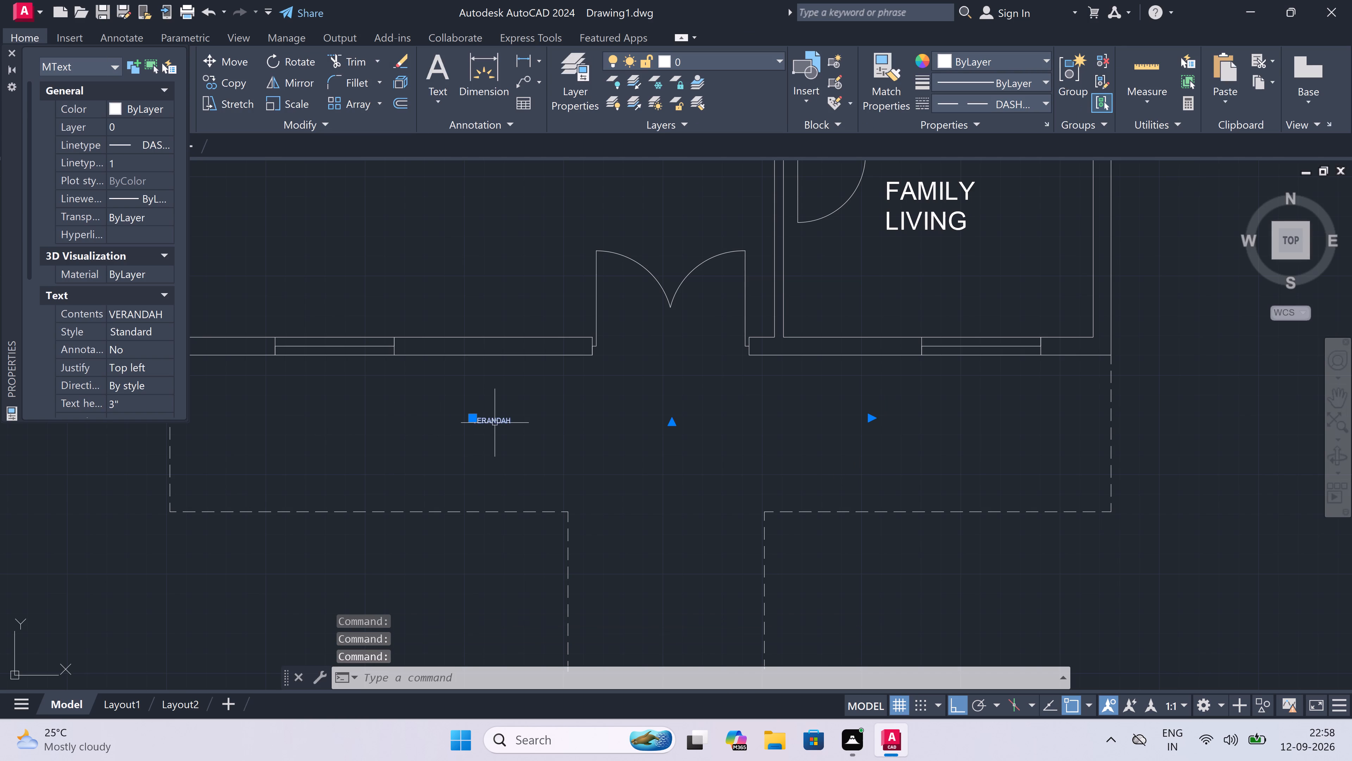
triple_click(495, 422)
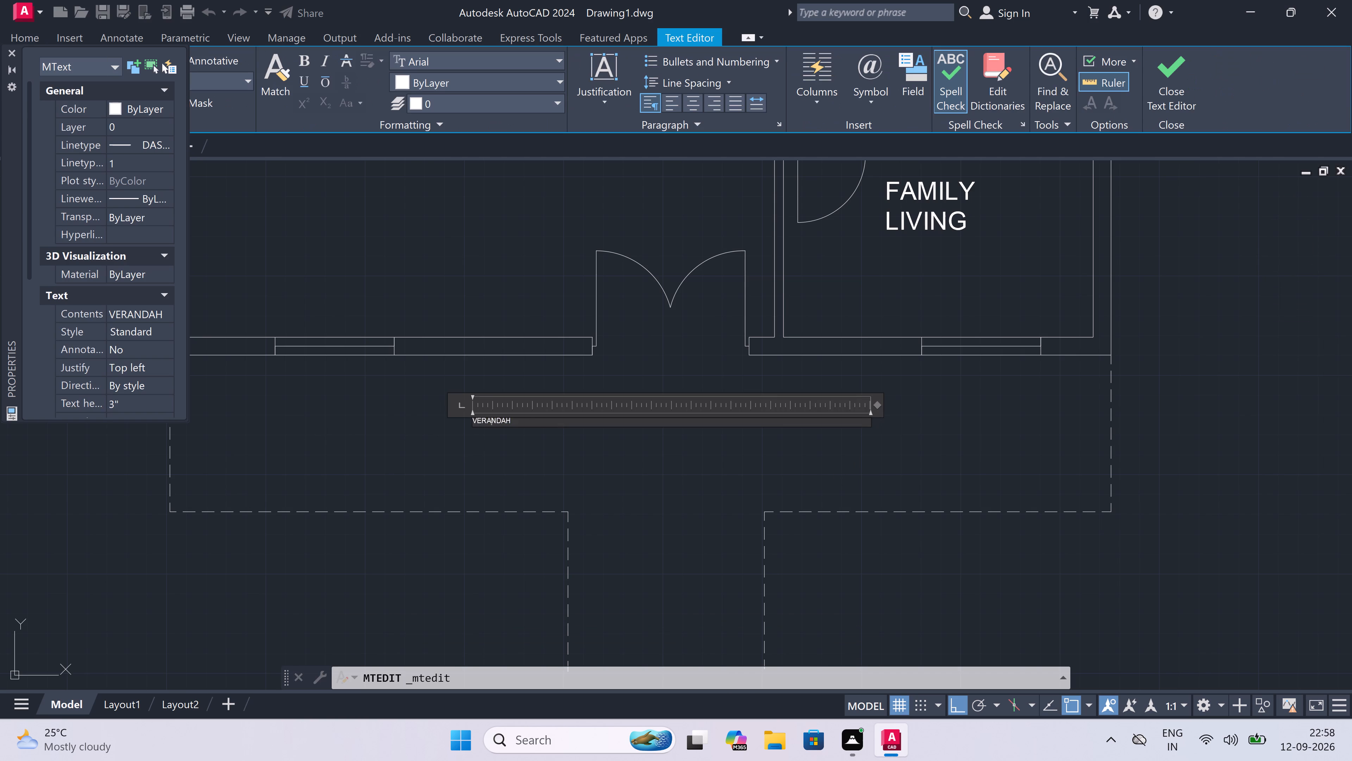
scroll(478, 420, "up", 3)
left_click(469, 420)
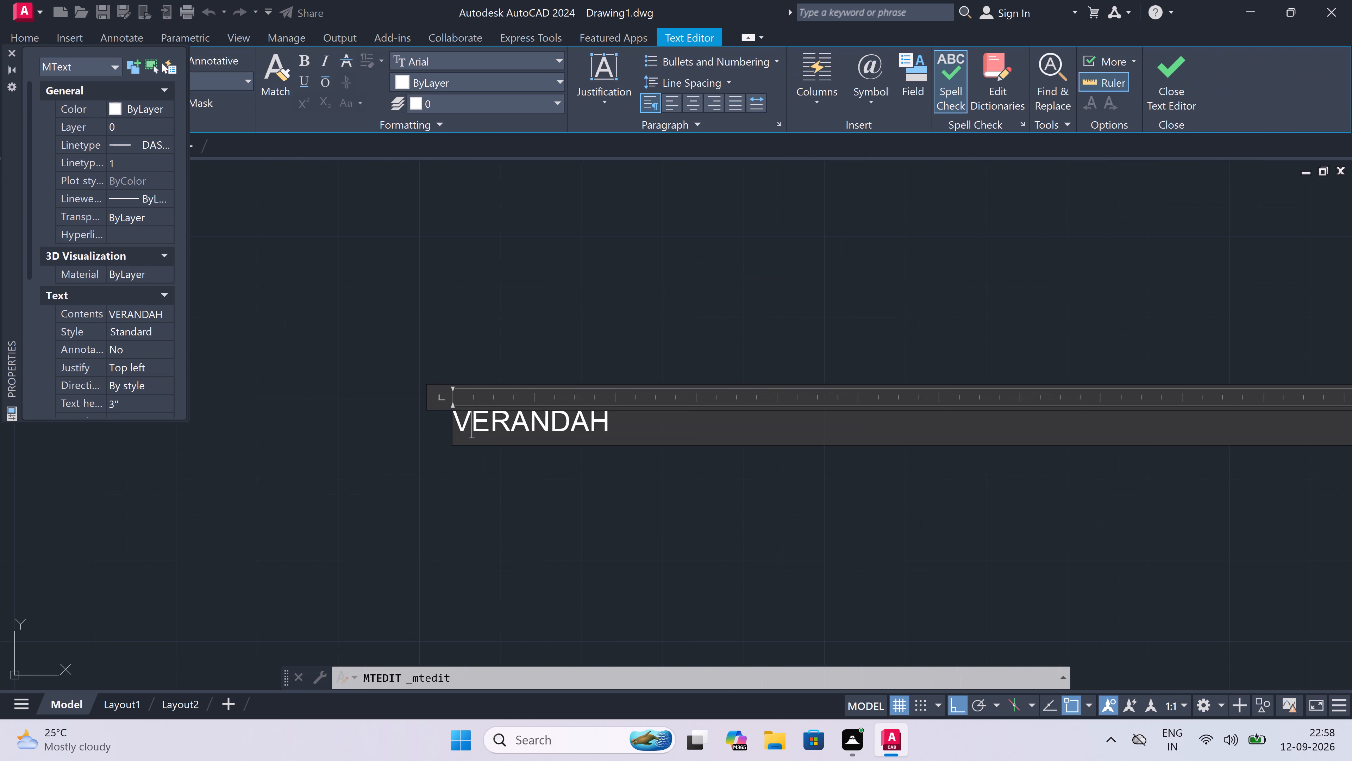
key("space")
left_click(497, 414)
key("space")
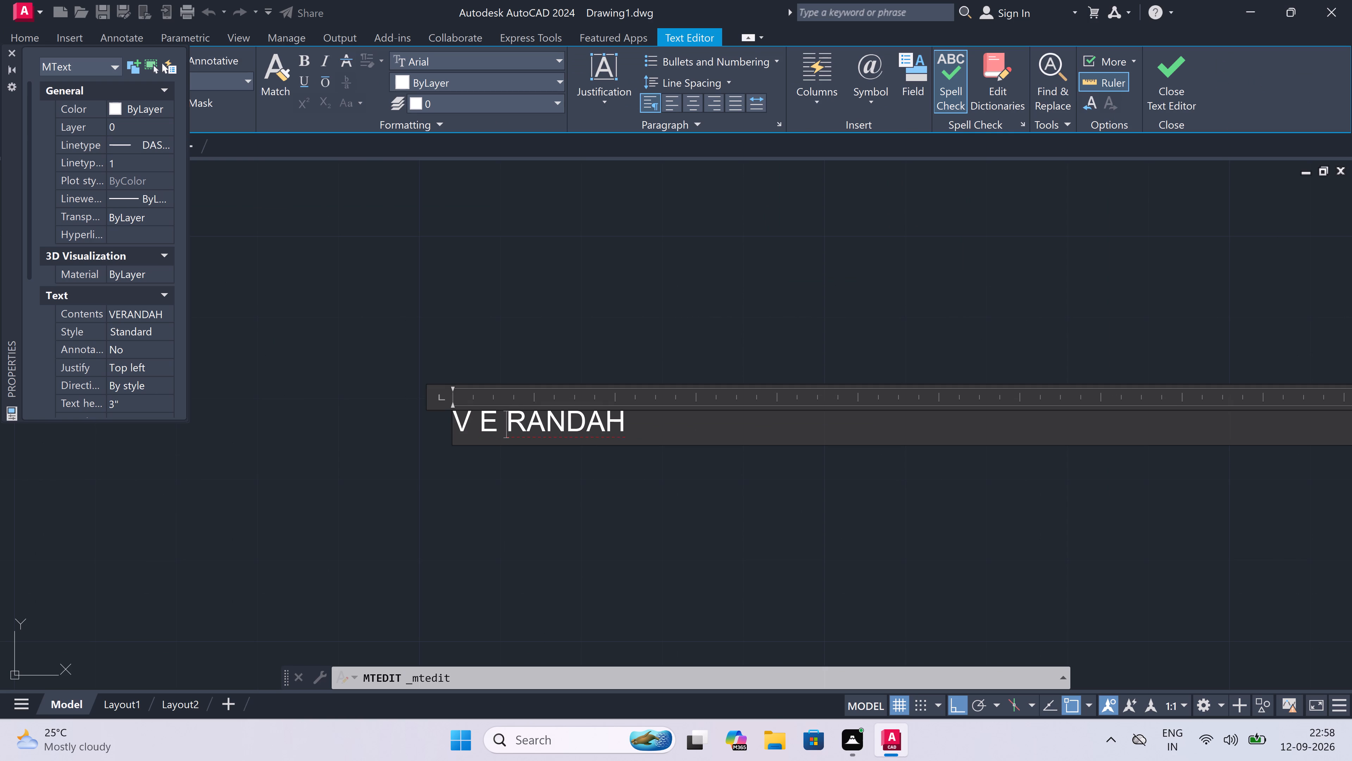
left_click(524, 416)
key("space")
left_click(554, 416)
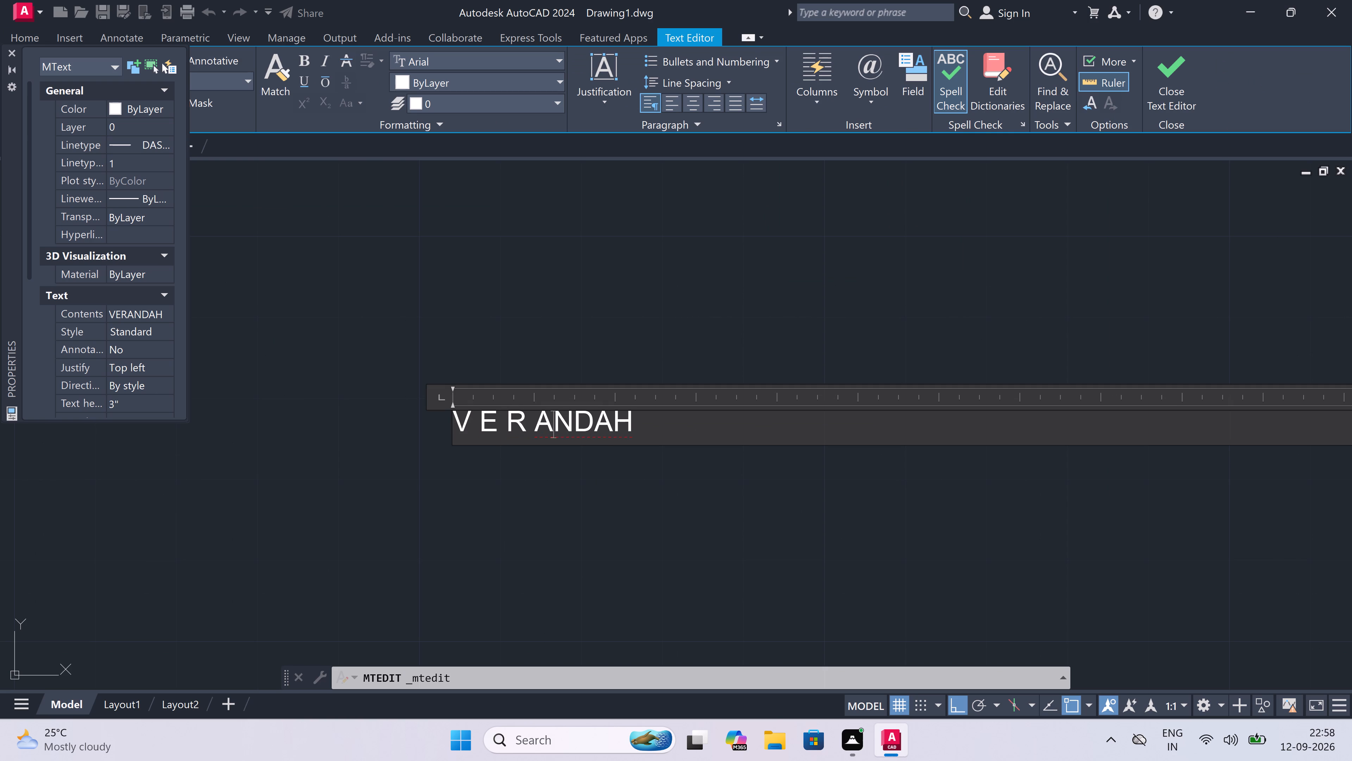
key("space")
left_click(576, 416)
key("space")
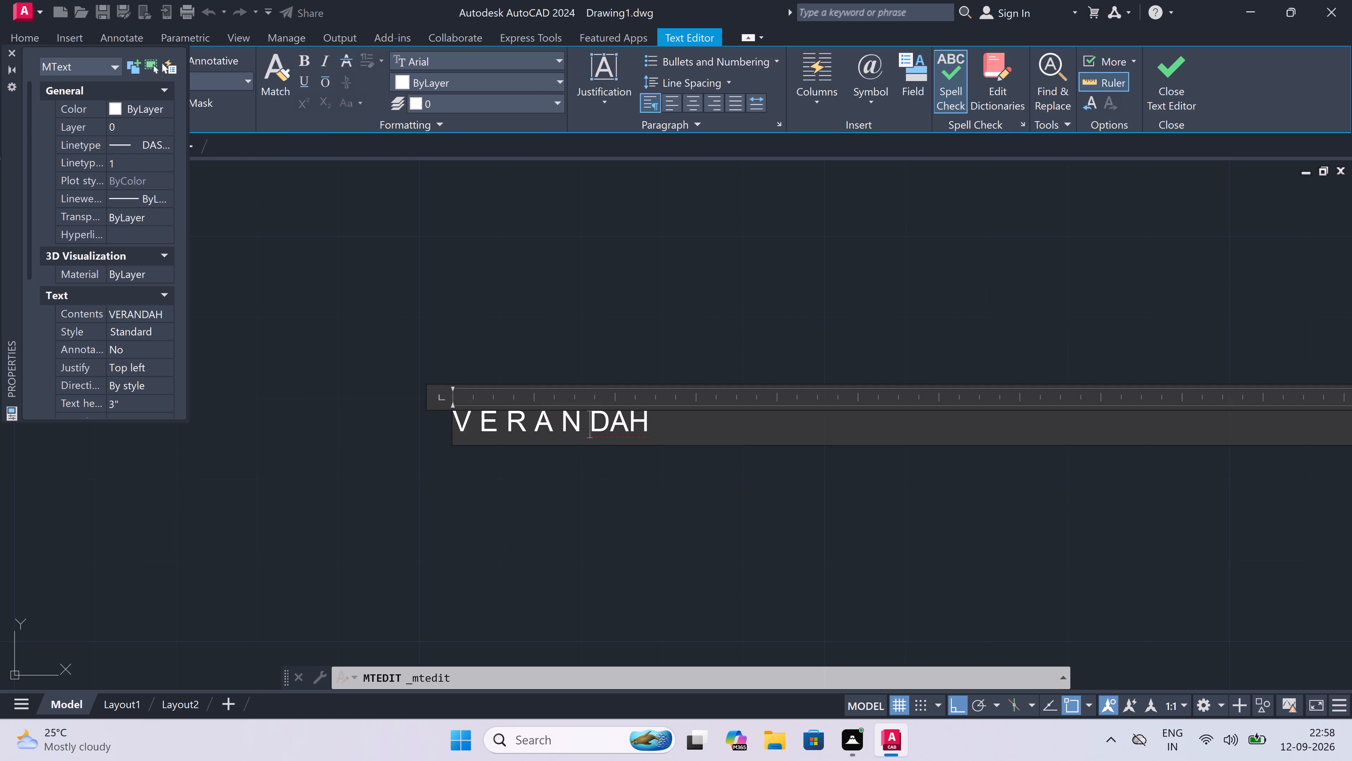
left_click(611, 418)
key("space")
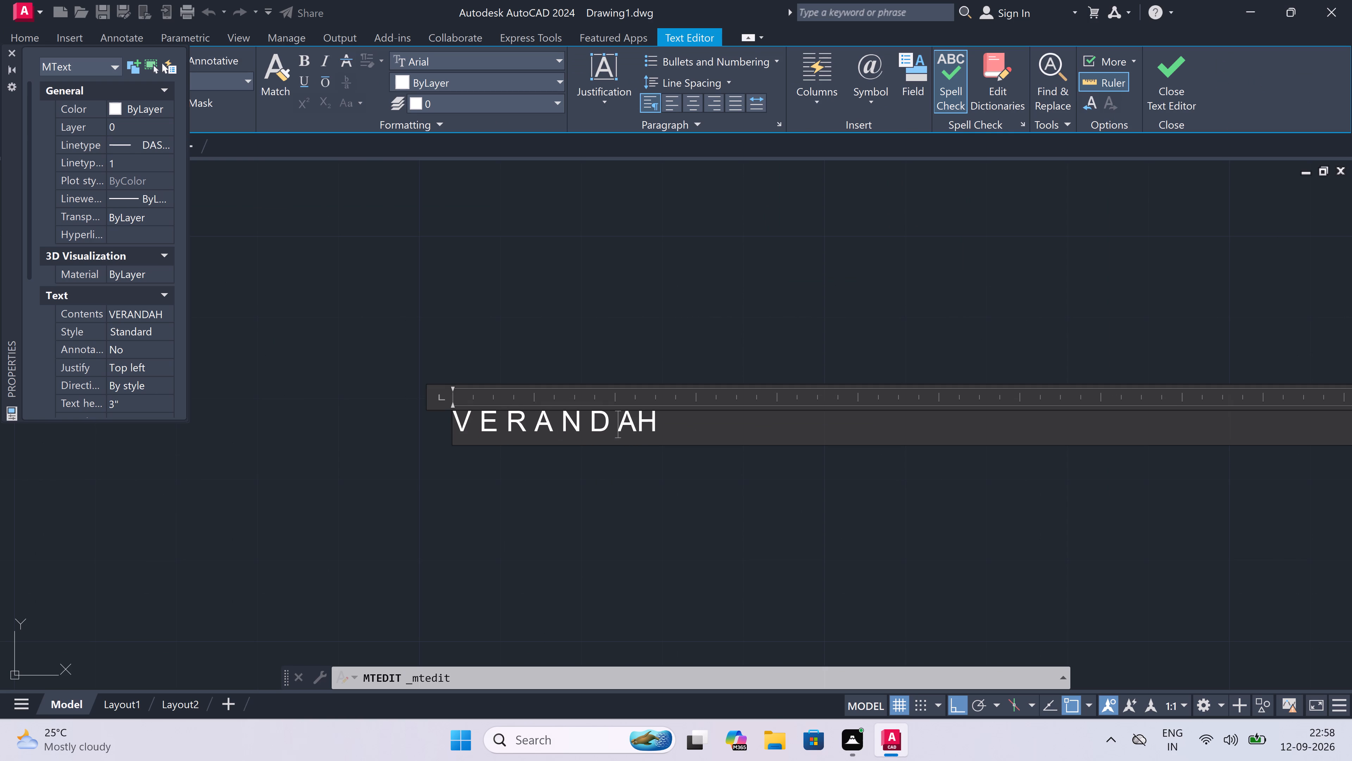
left_click(638, 417)
key("space")
left_click(414, 357)
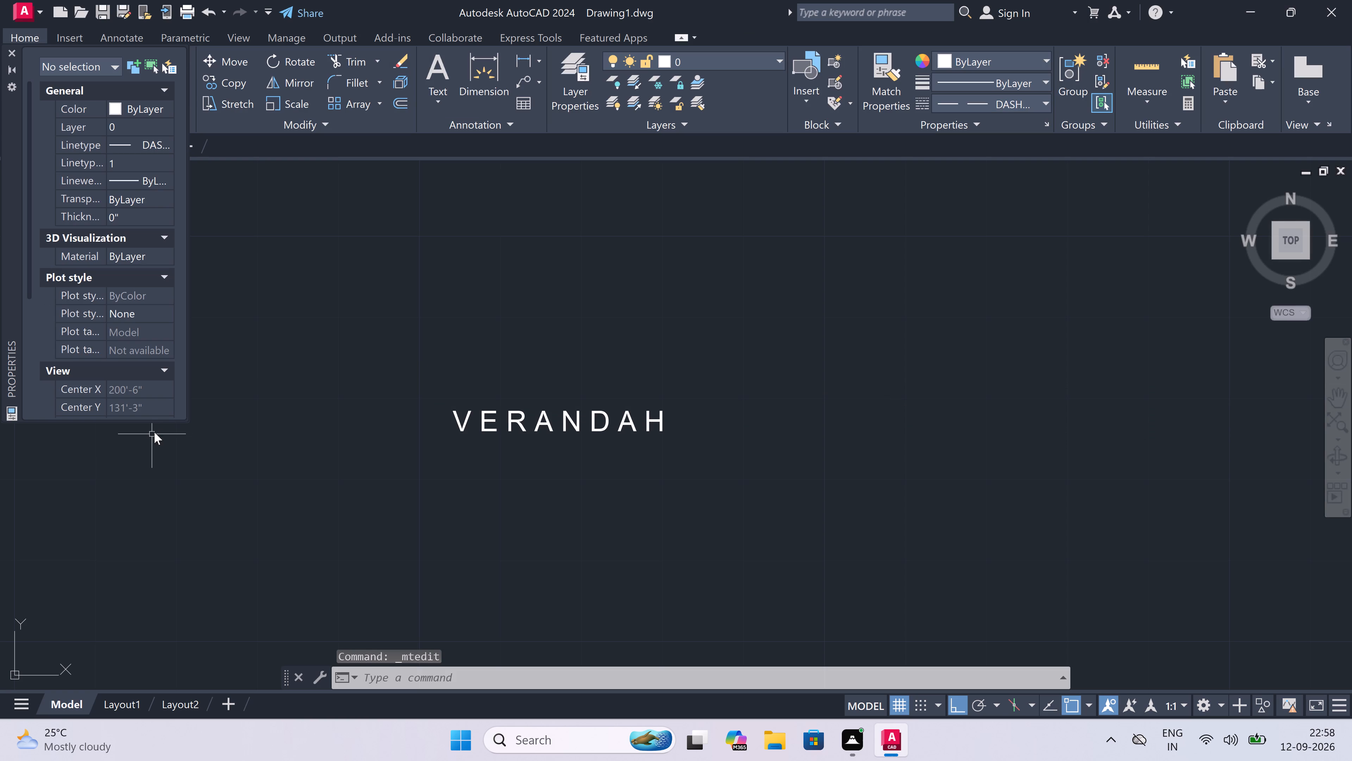
Set the VERANDAH label's text height to 1'.
left_click(525, 429)
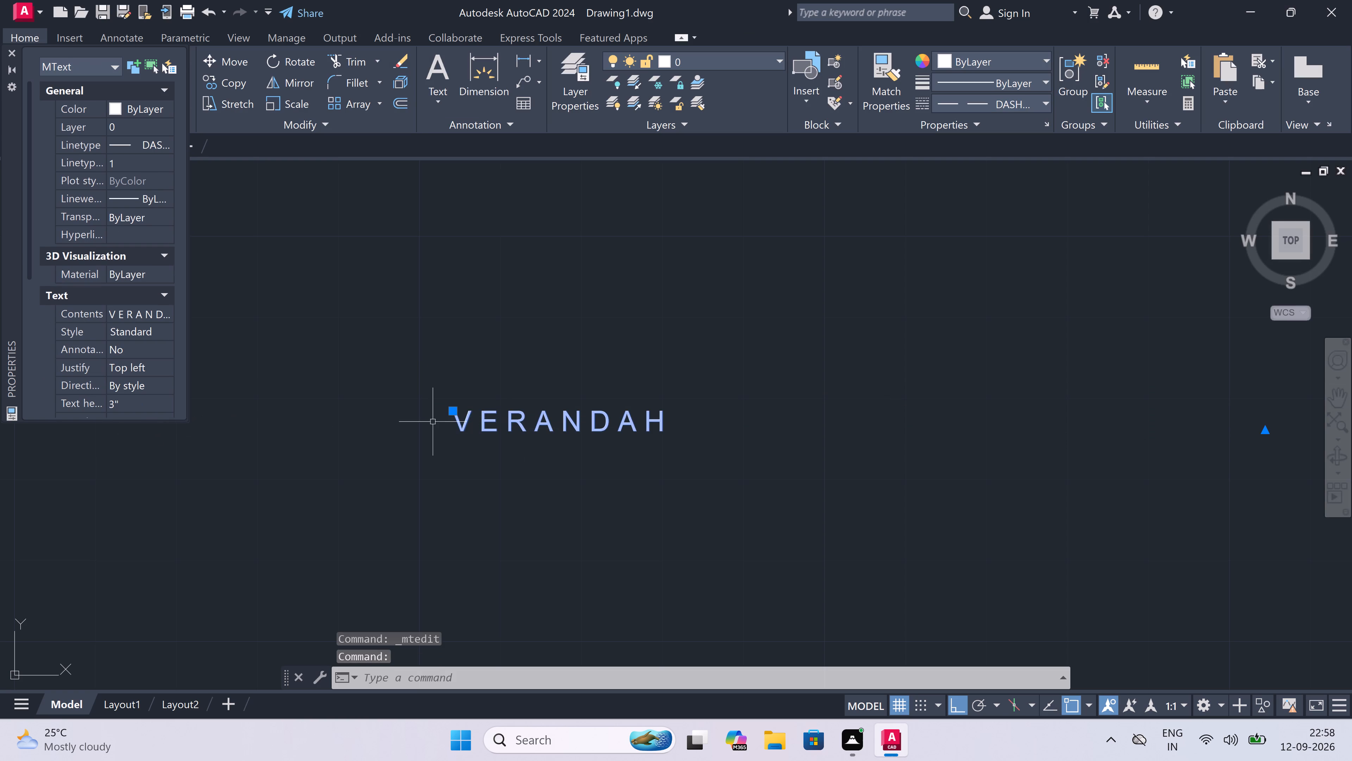
left_click(149, 398)
key("BackSpace")
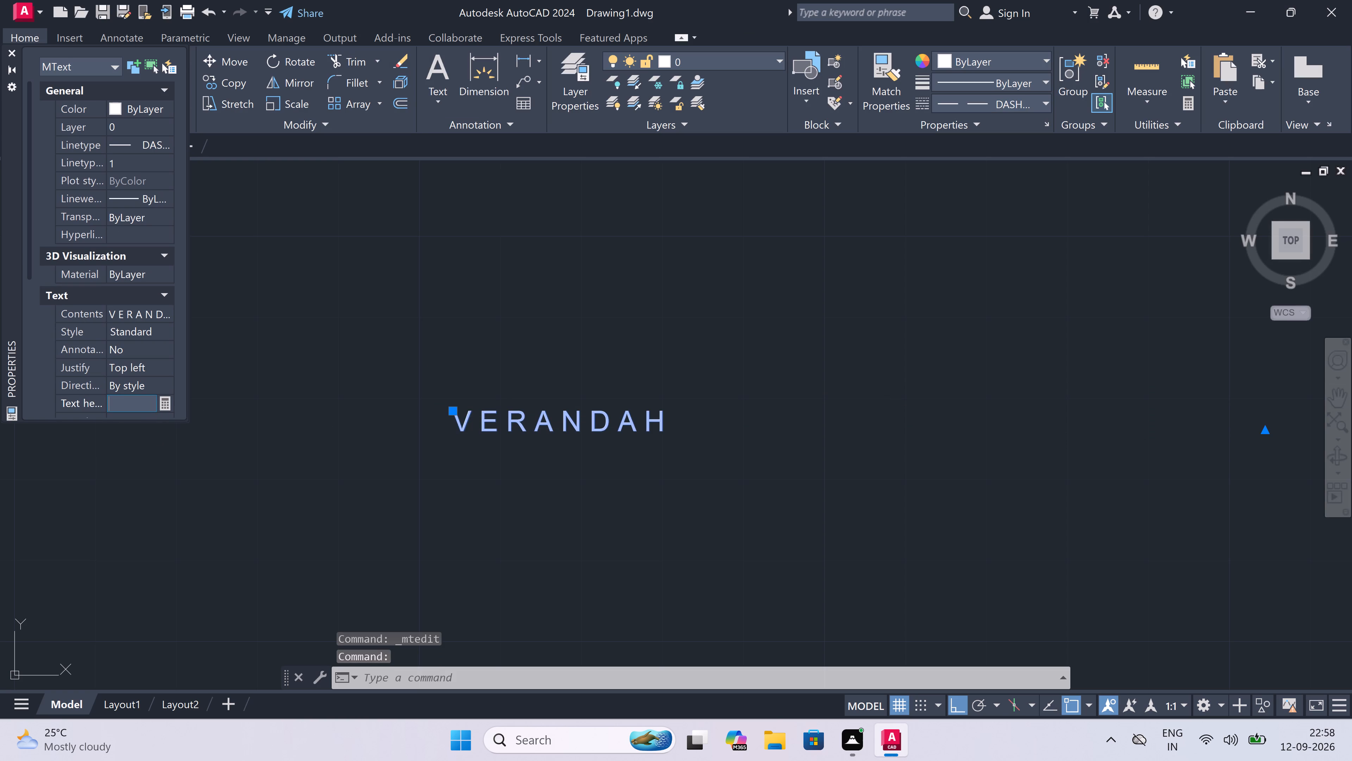
type("1'")
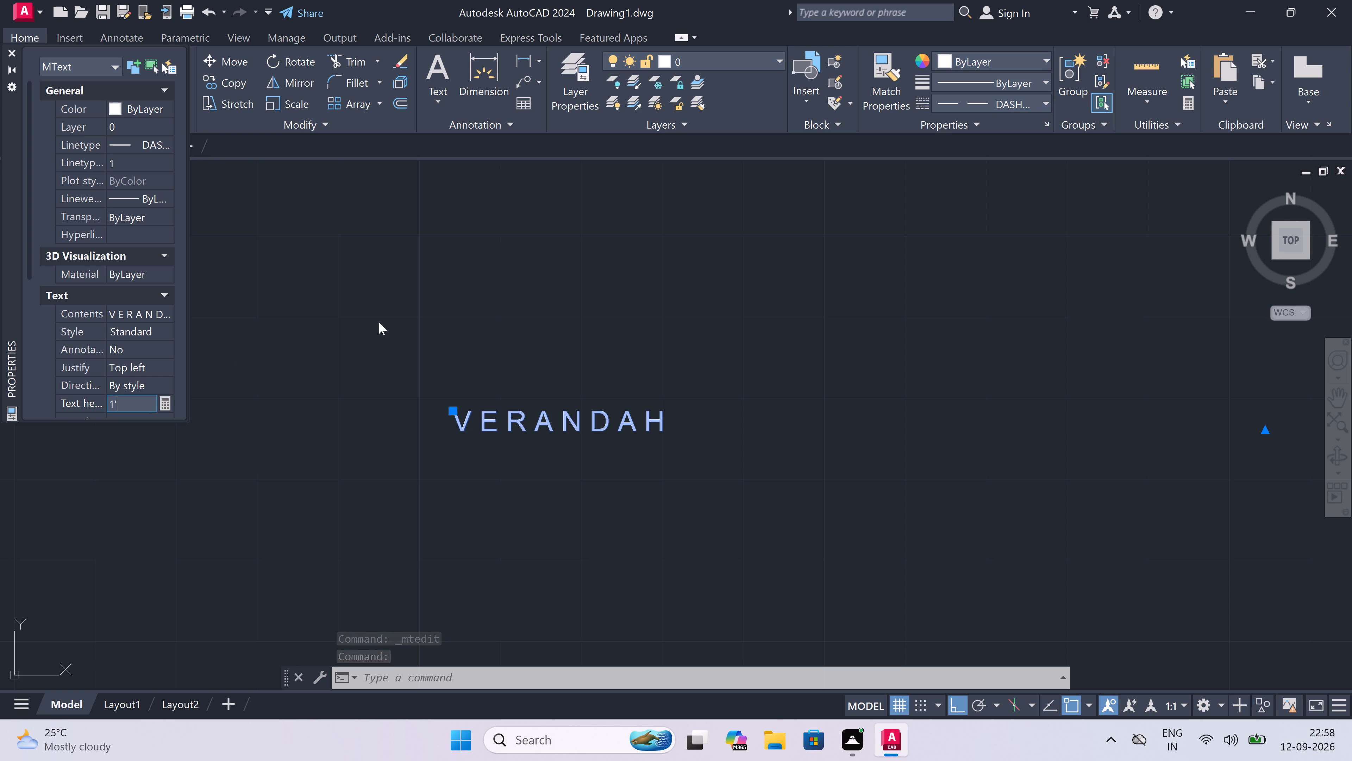
left_click(379, 322)
key("Escape")
Move the VERANDAH label sideways along the verandah so it sits roughly centred in front of the double entrance door.
scroll(400, 337, "down", 4)
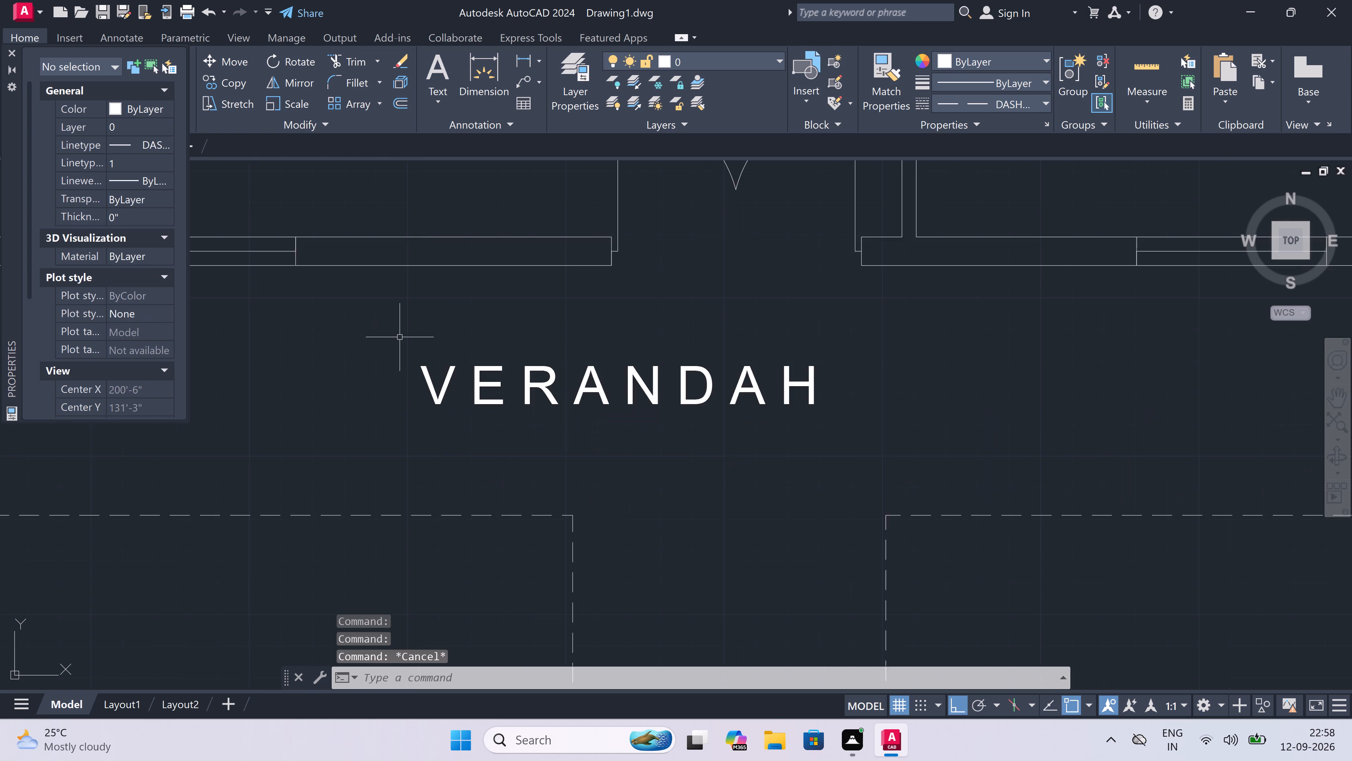
scroll(400, 337, "down", 1)
left_click(403, 346)
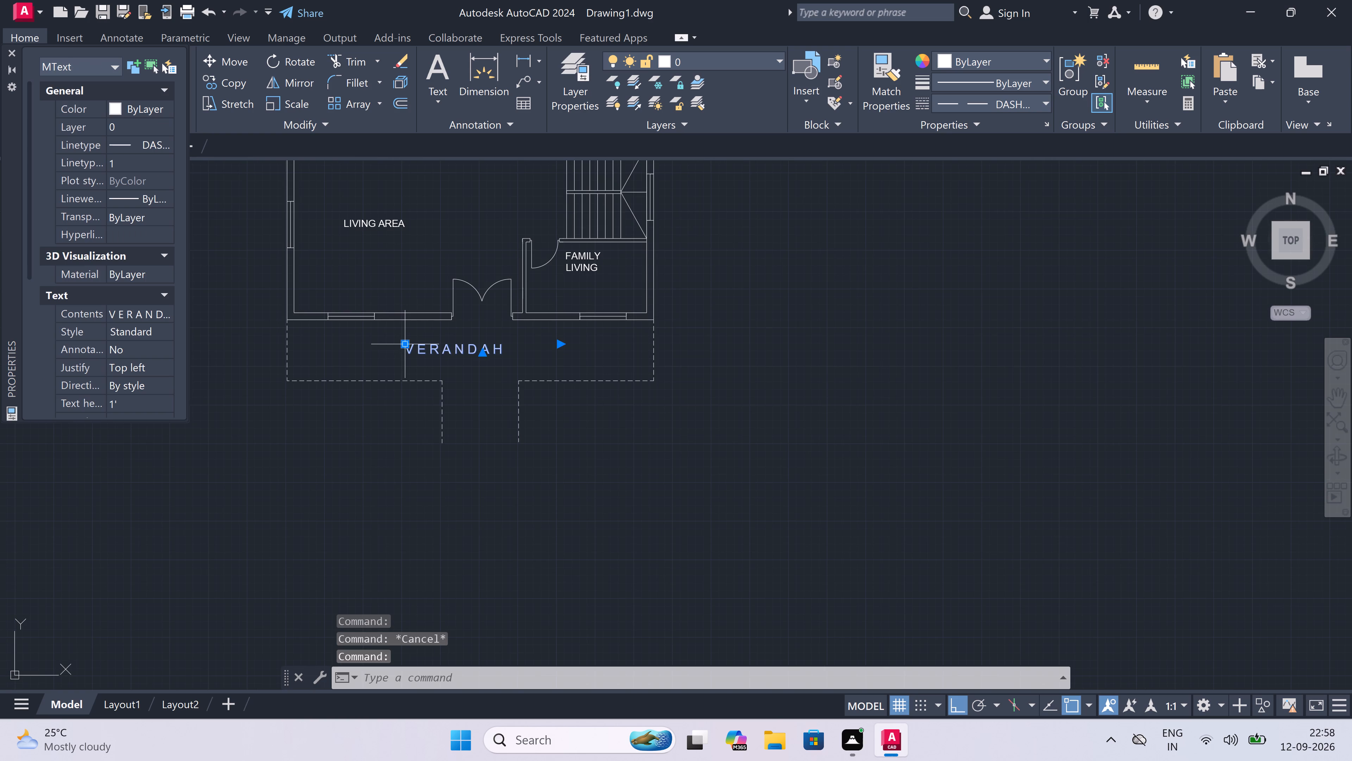
scroll(404, 346, "up", 2)
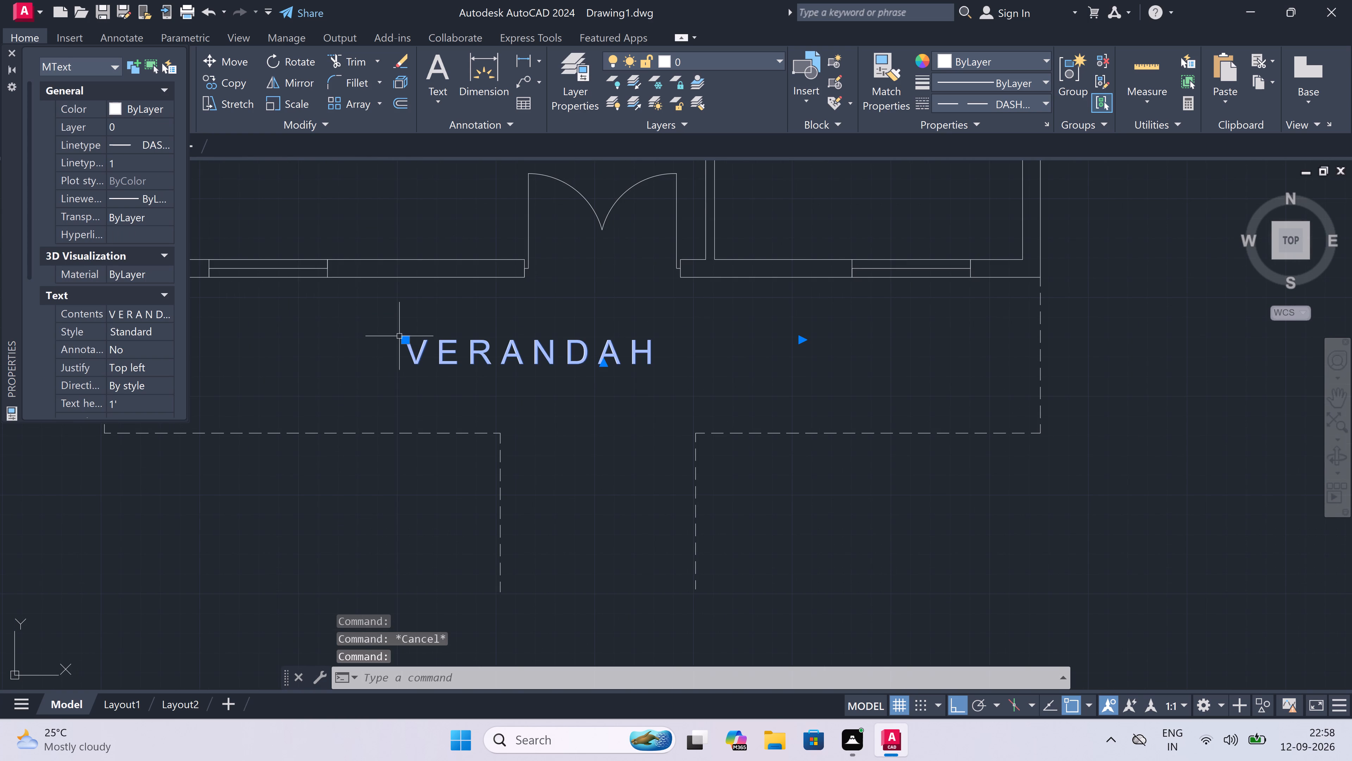
left_click_drag(403, 339, 406, 339)
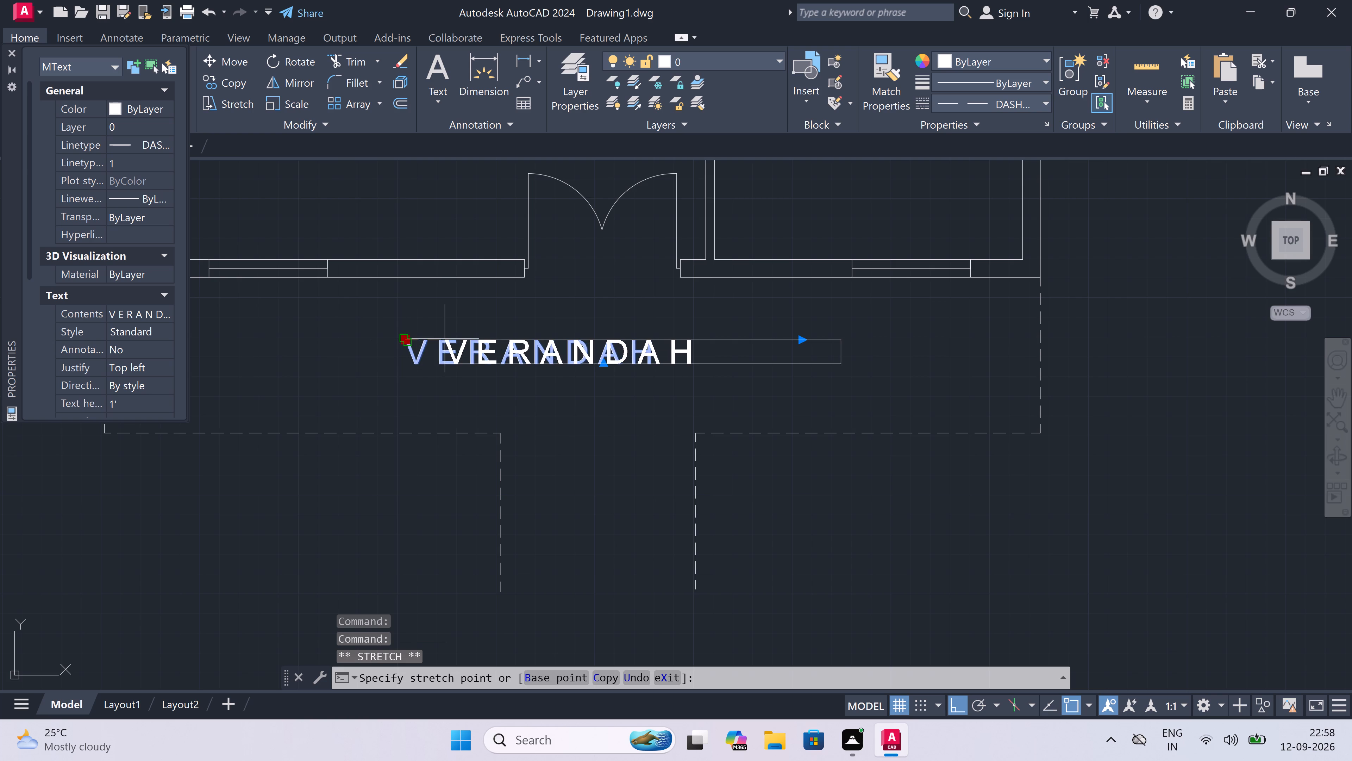
scroll(445, 339, "up", 4)
left_click(469, 348)
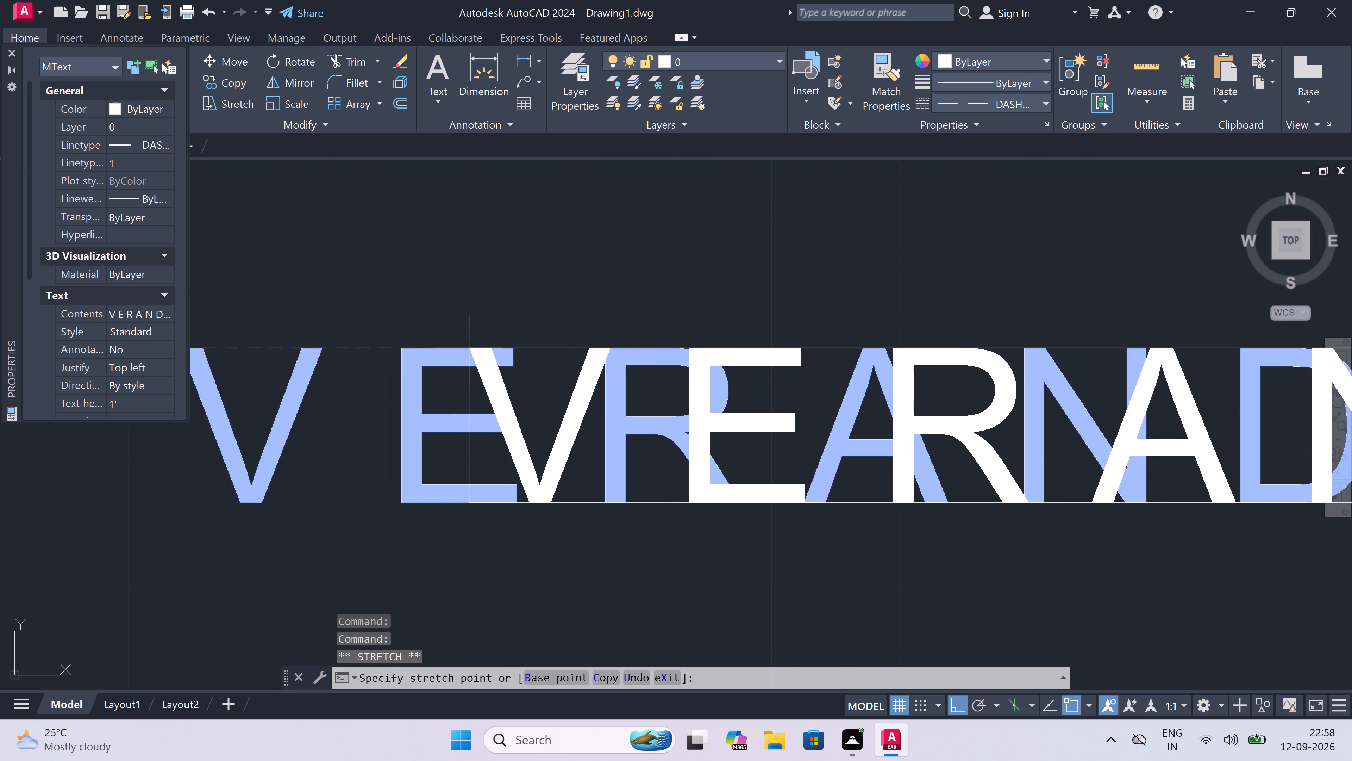
key("Escape")
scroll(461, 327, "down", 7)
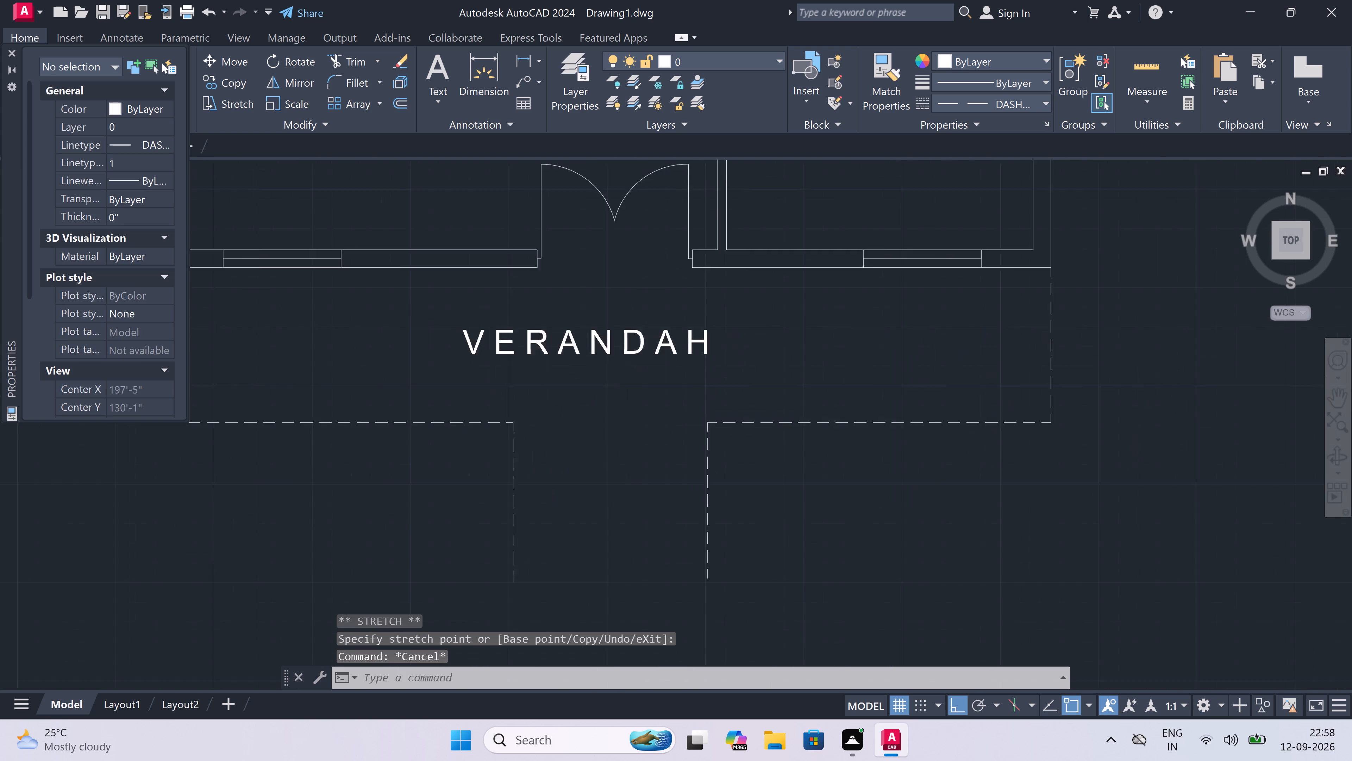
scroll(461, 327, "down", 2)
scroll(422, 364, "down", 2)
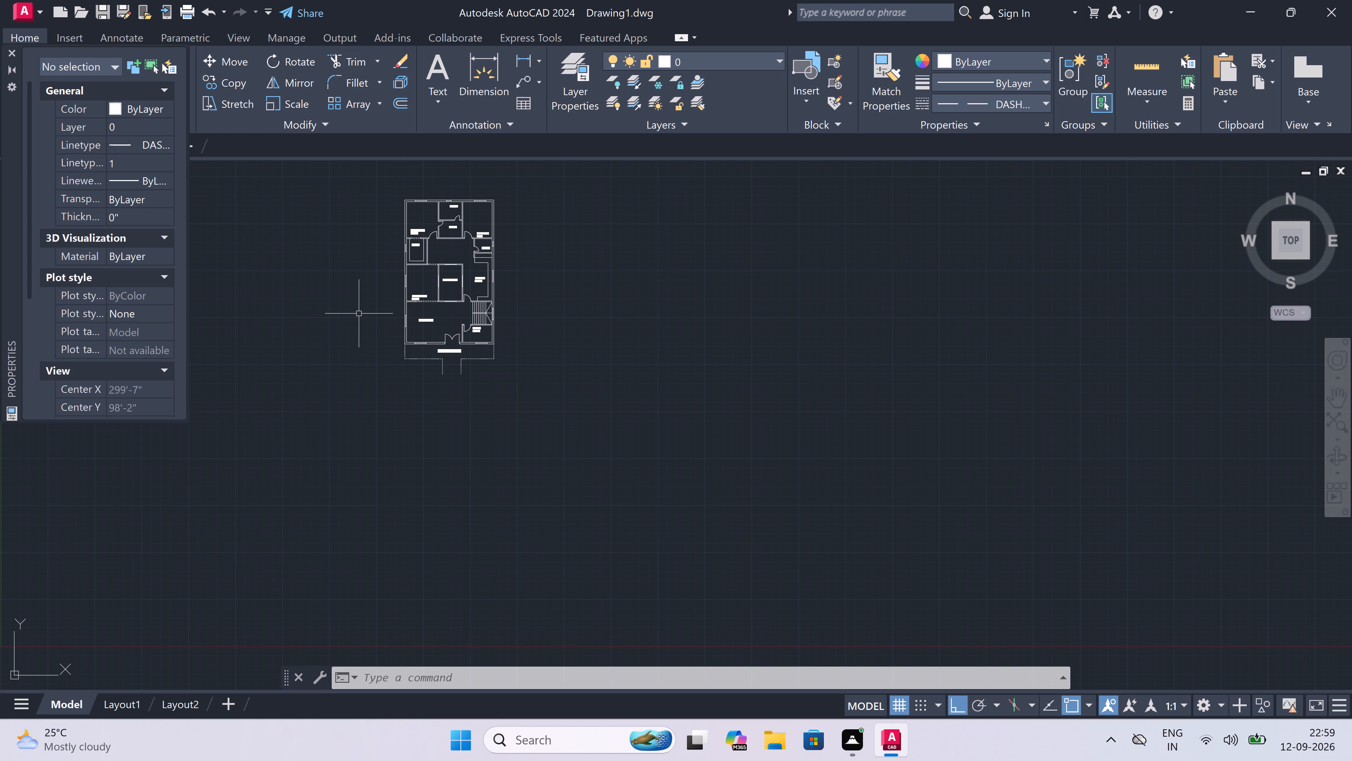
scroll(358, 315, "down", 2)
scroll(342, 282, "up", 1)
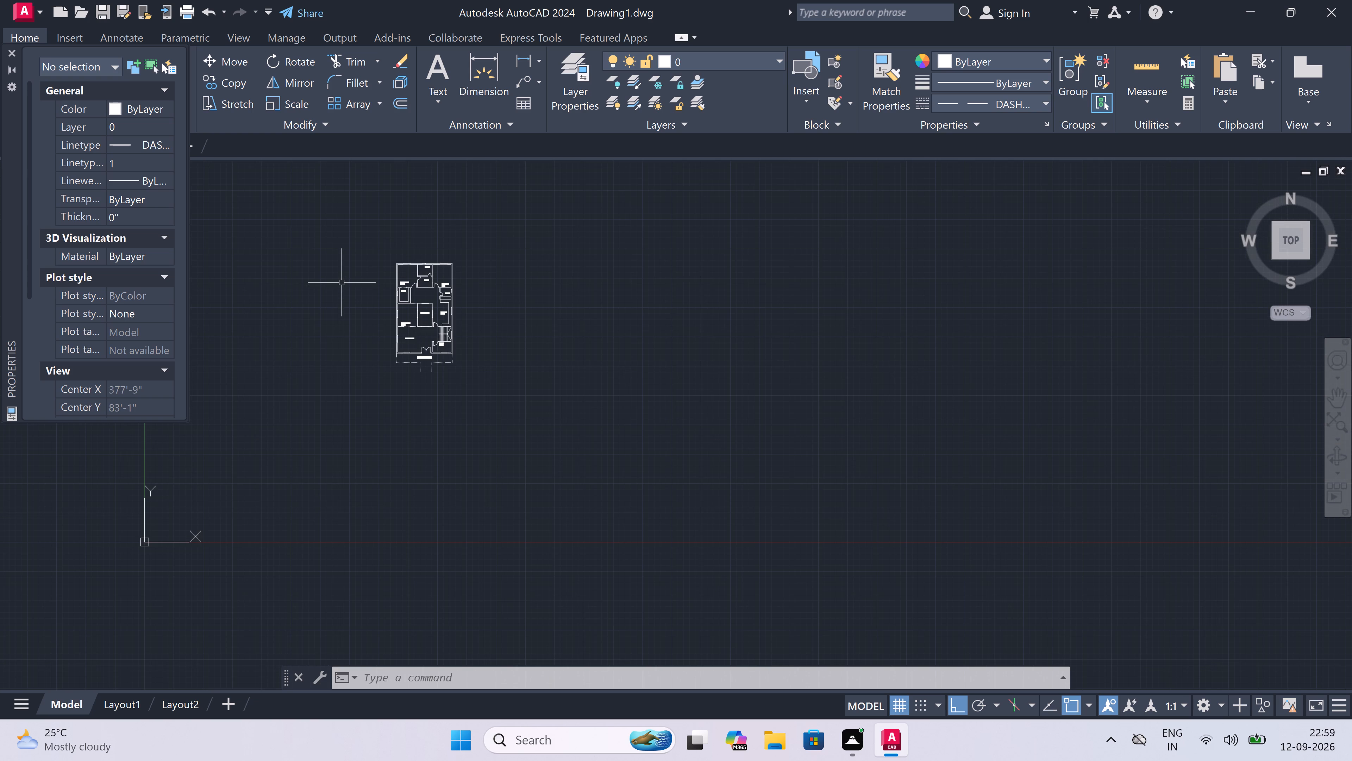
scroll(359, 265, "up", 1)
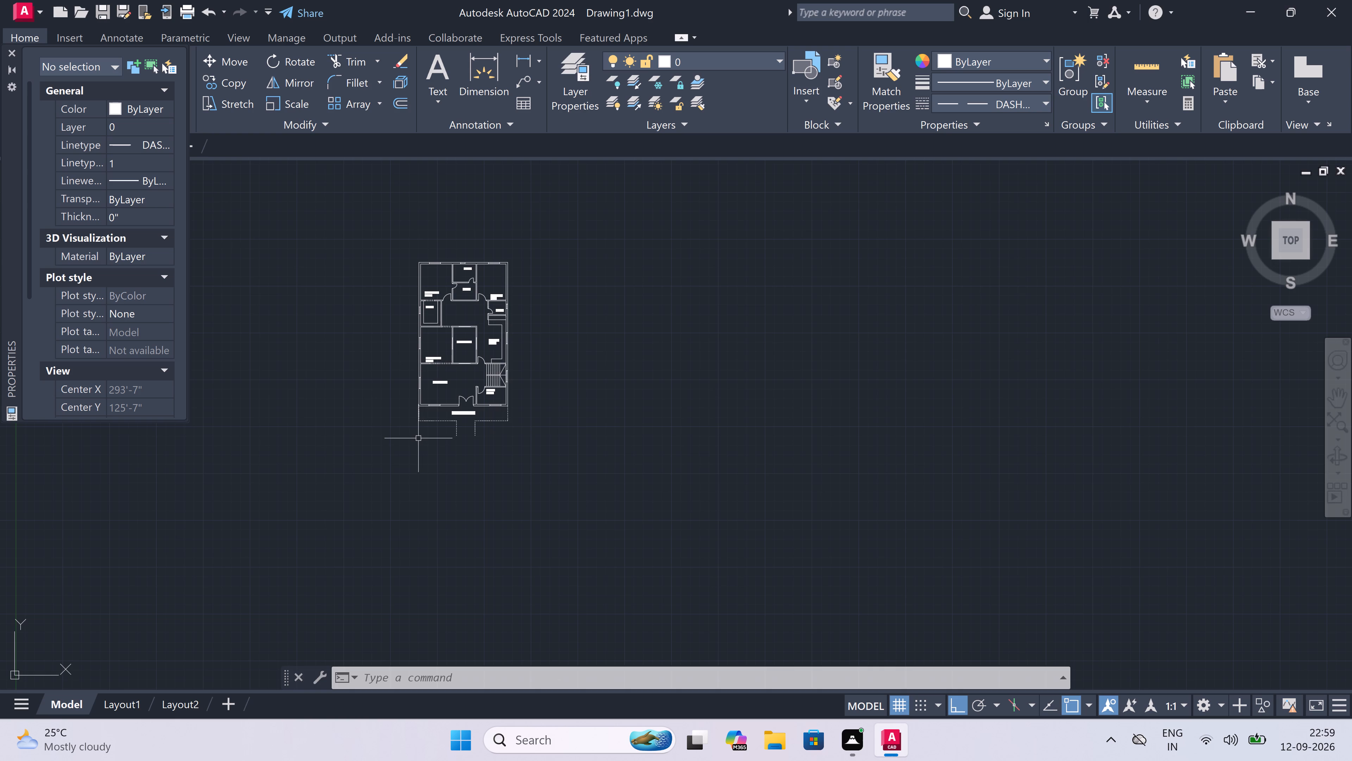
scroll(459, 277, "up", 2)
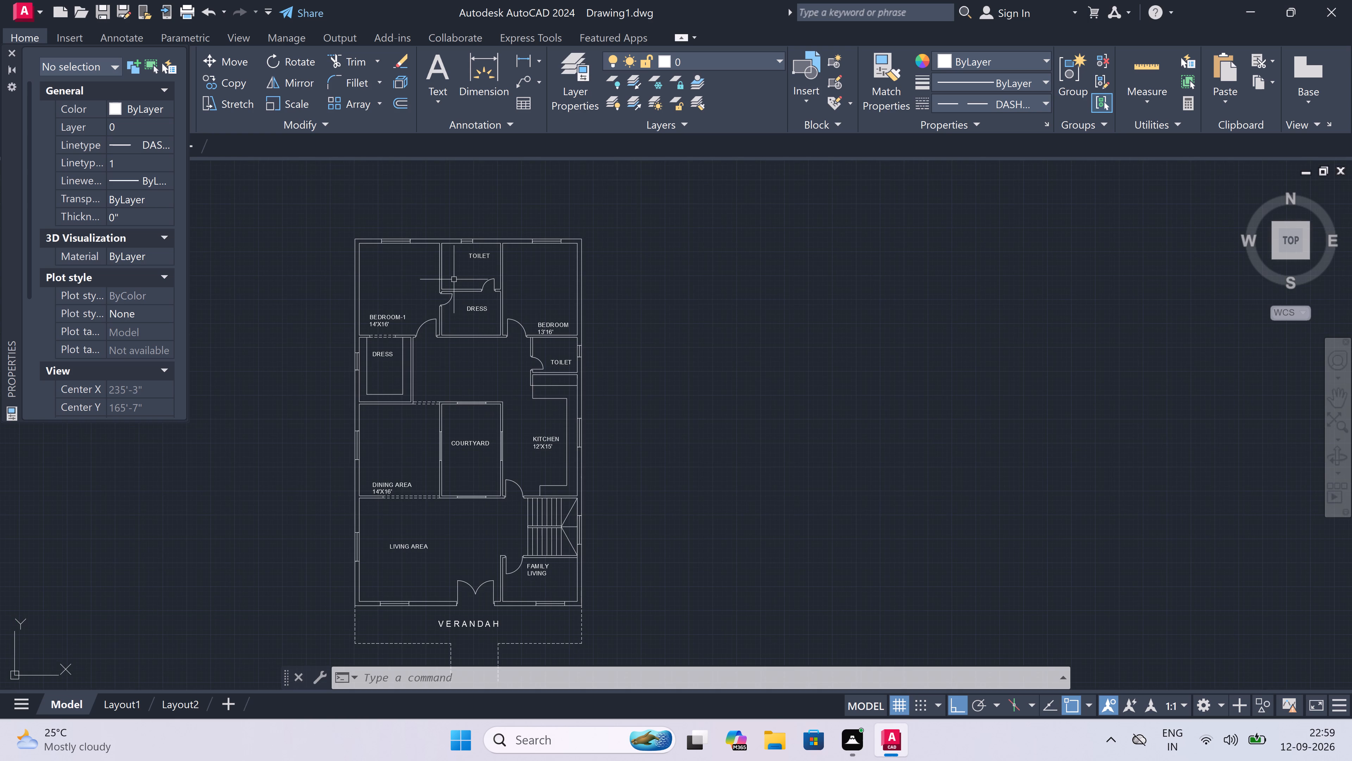
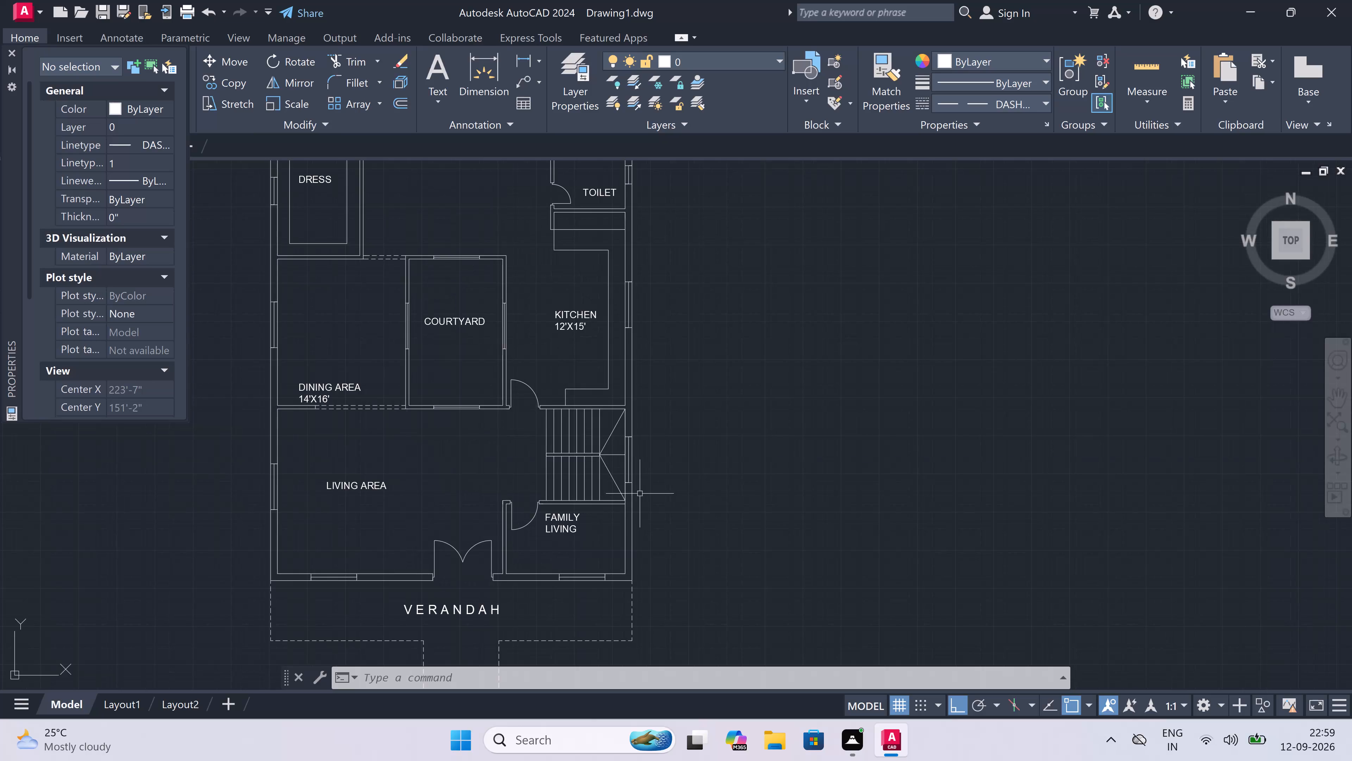
With the DASHED2 linetype, draw a line from the house's front-right corner slightly outward and about 66' along the right side past the rear wall.
scroll(641, 493, "down", 1)
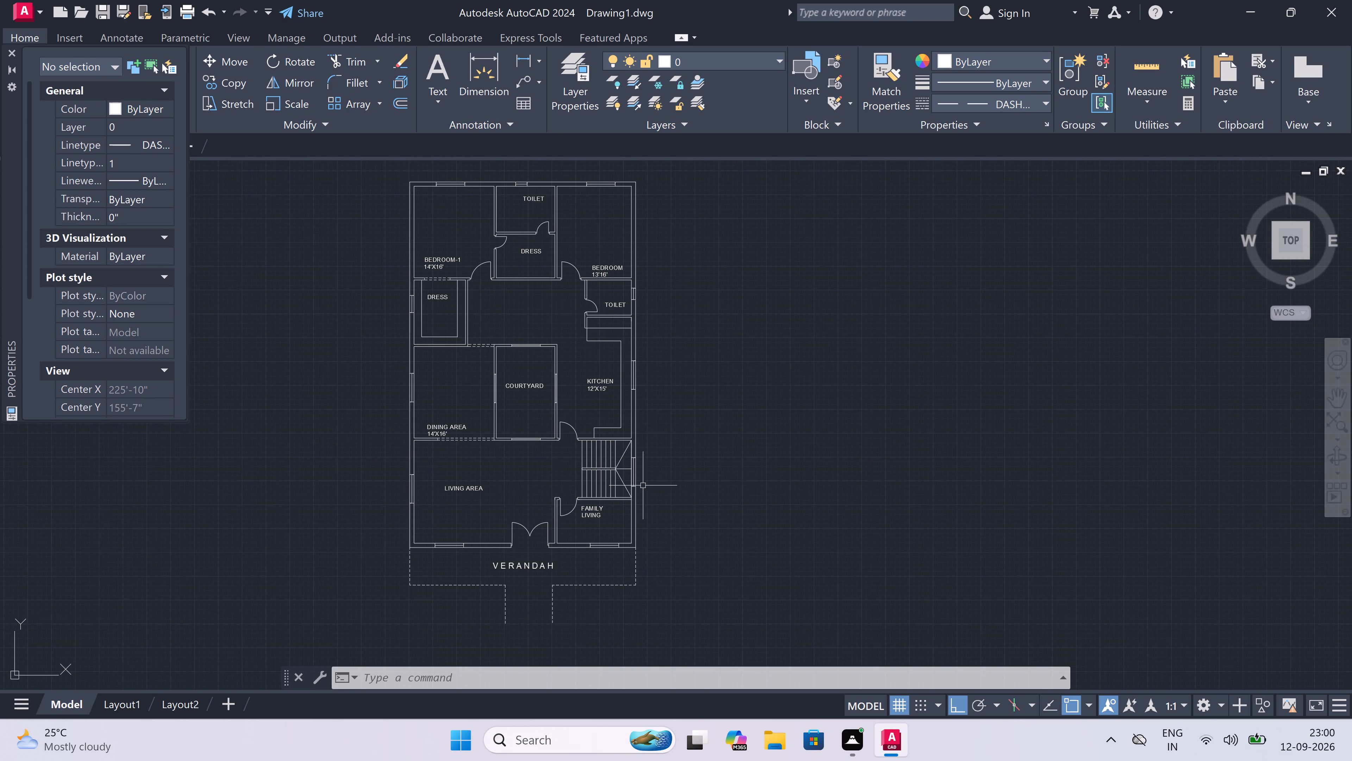
scroll(654, 476, "down", 1)
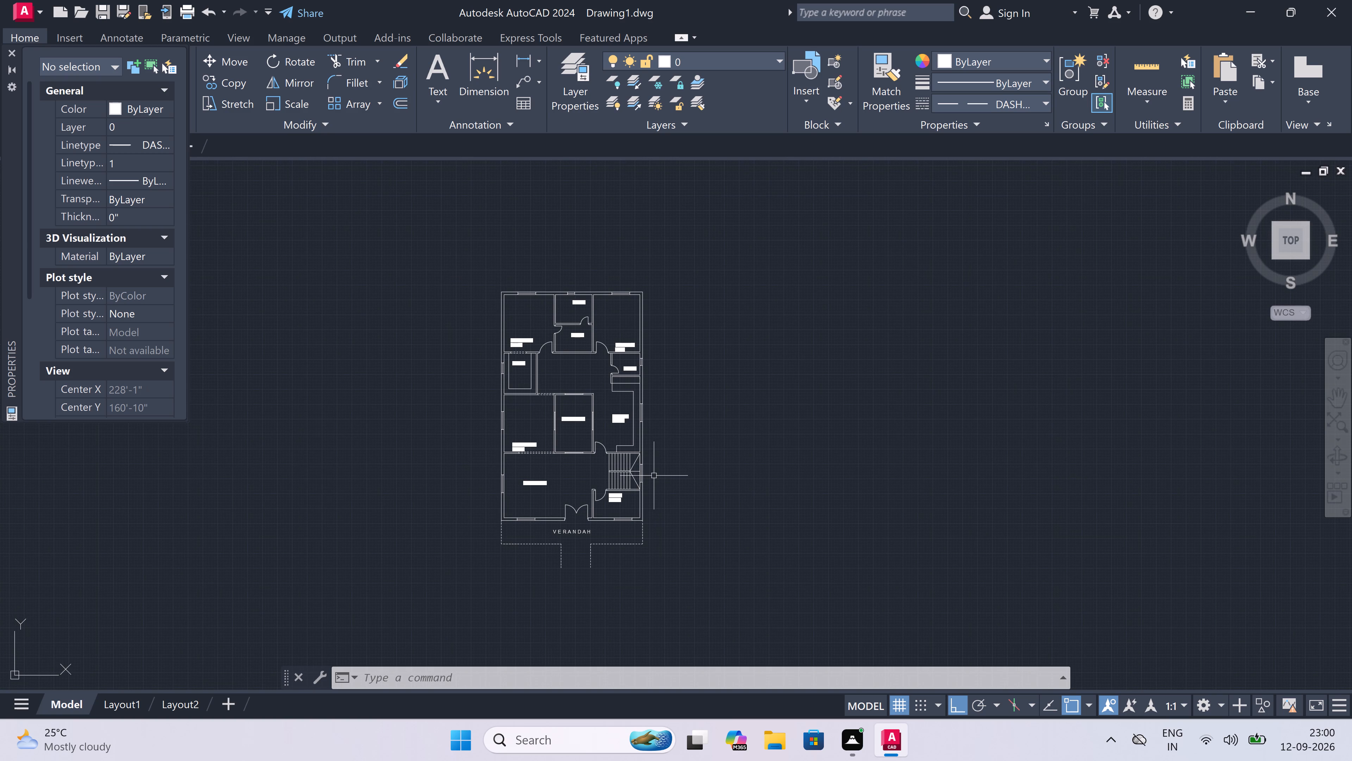
left_click(971, 97)
left_click(972, 183)
scroll(607, 533, "up", 3)
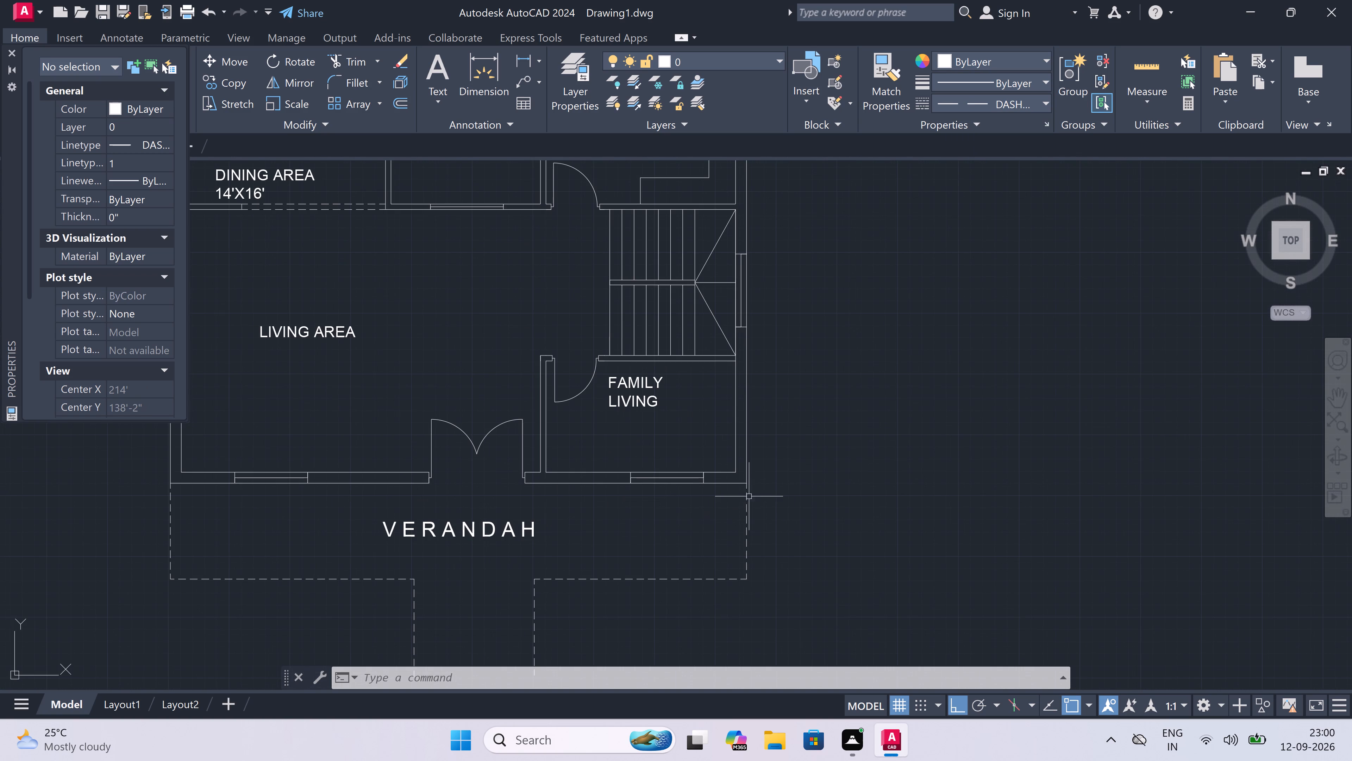
type("L")
key("space")
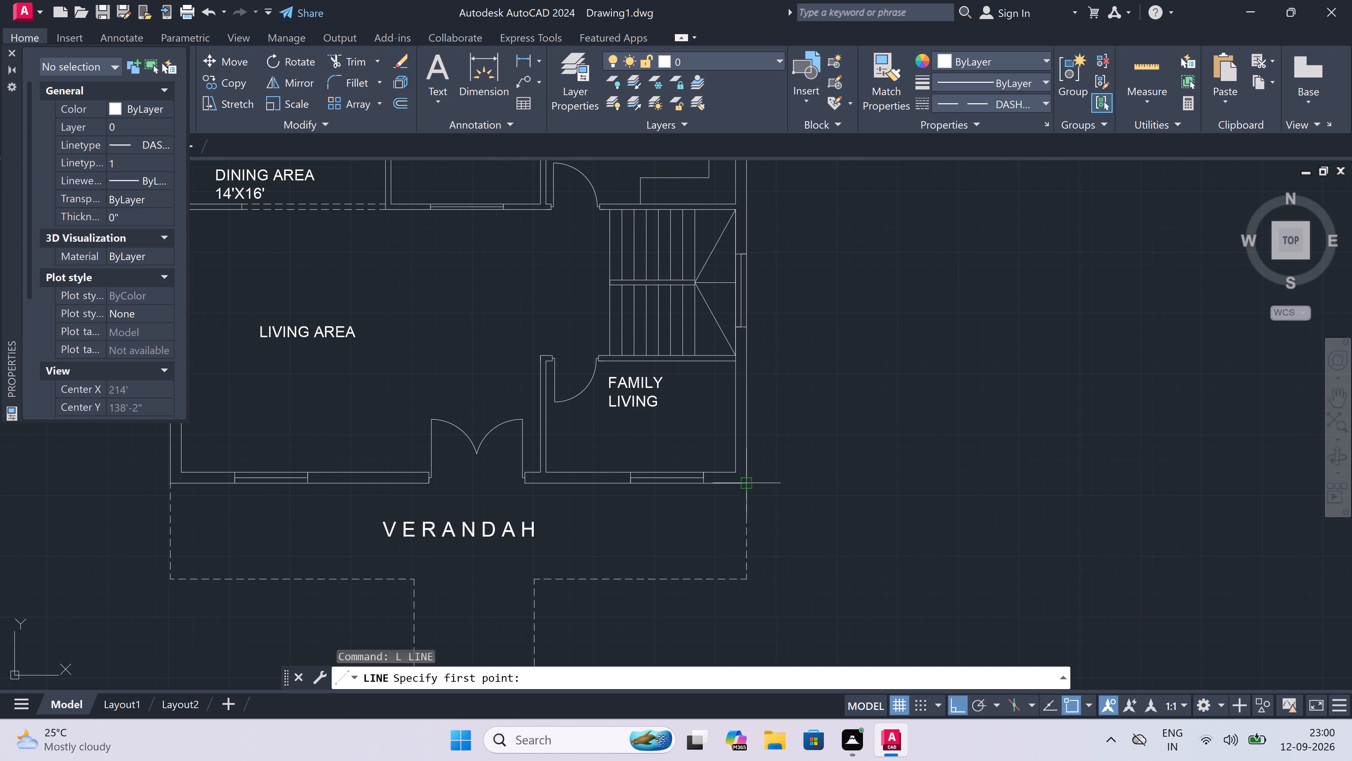
left_click(746, 483)
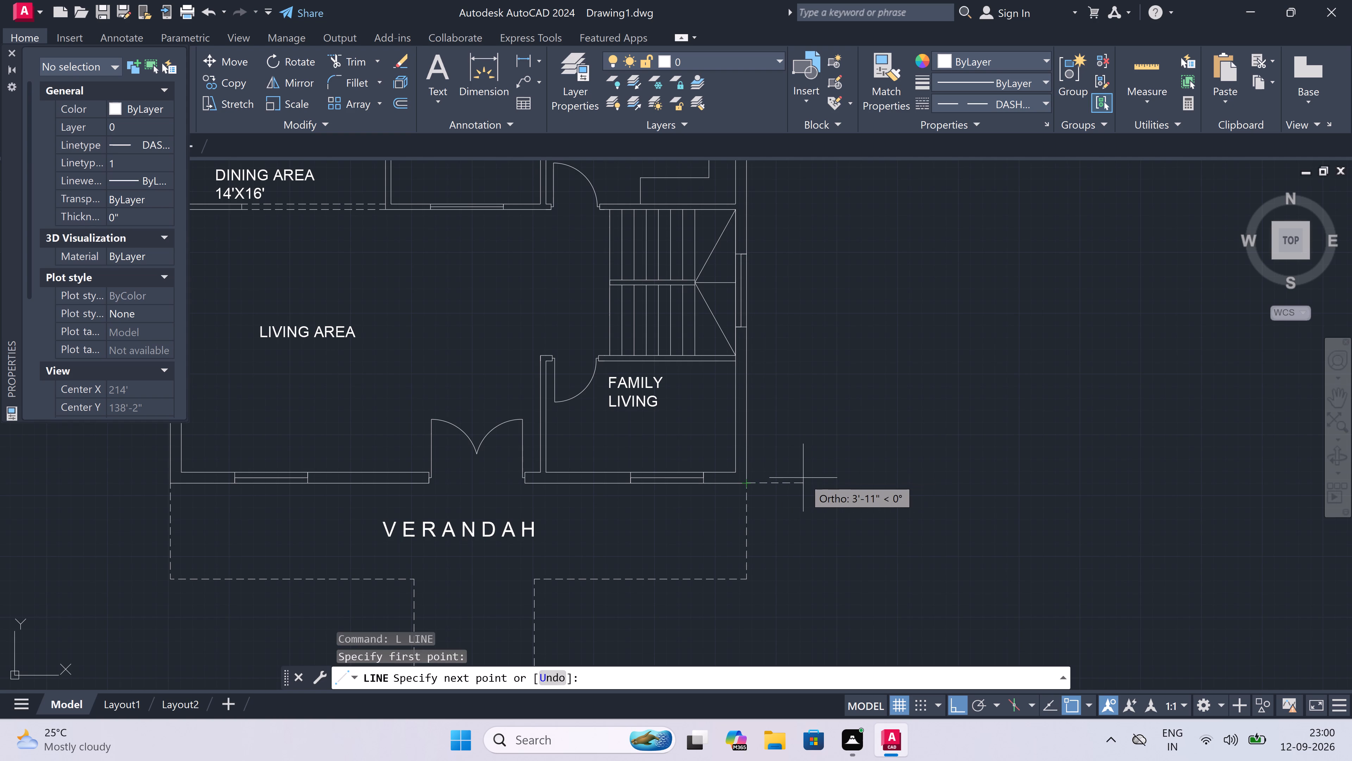
left_click(783, 482)
scroll(782, 476, "down", 4)
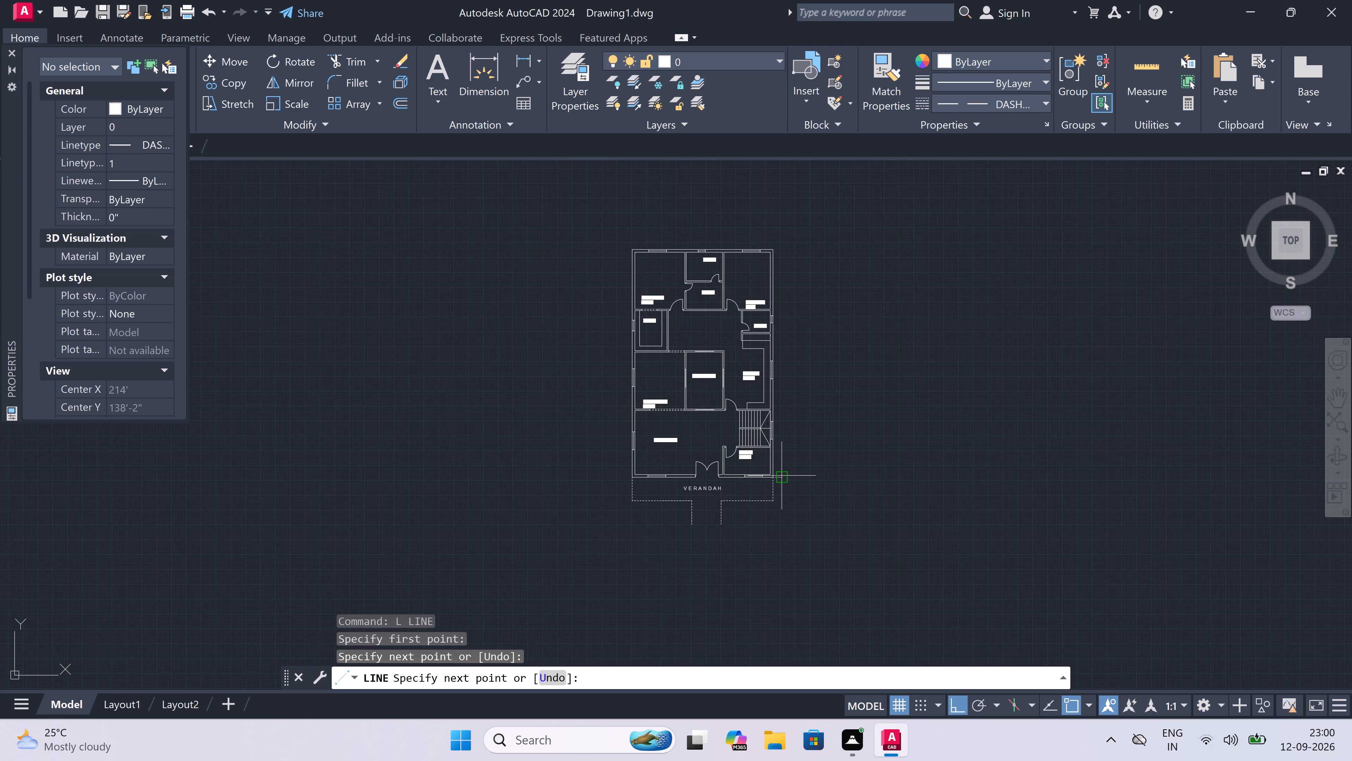
scroll(776, 339, "up", 4)
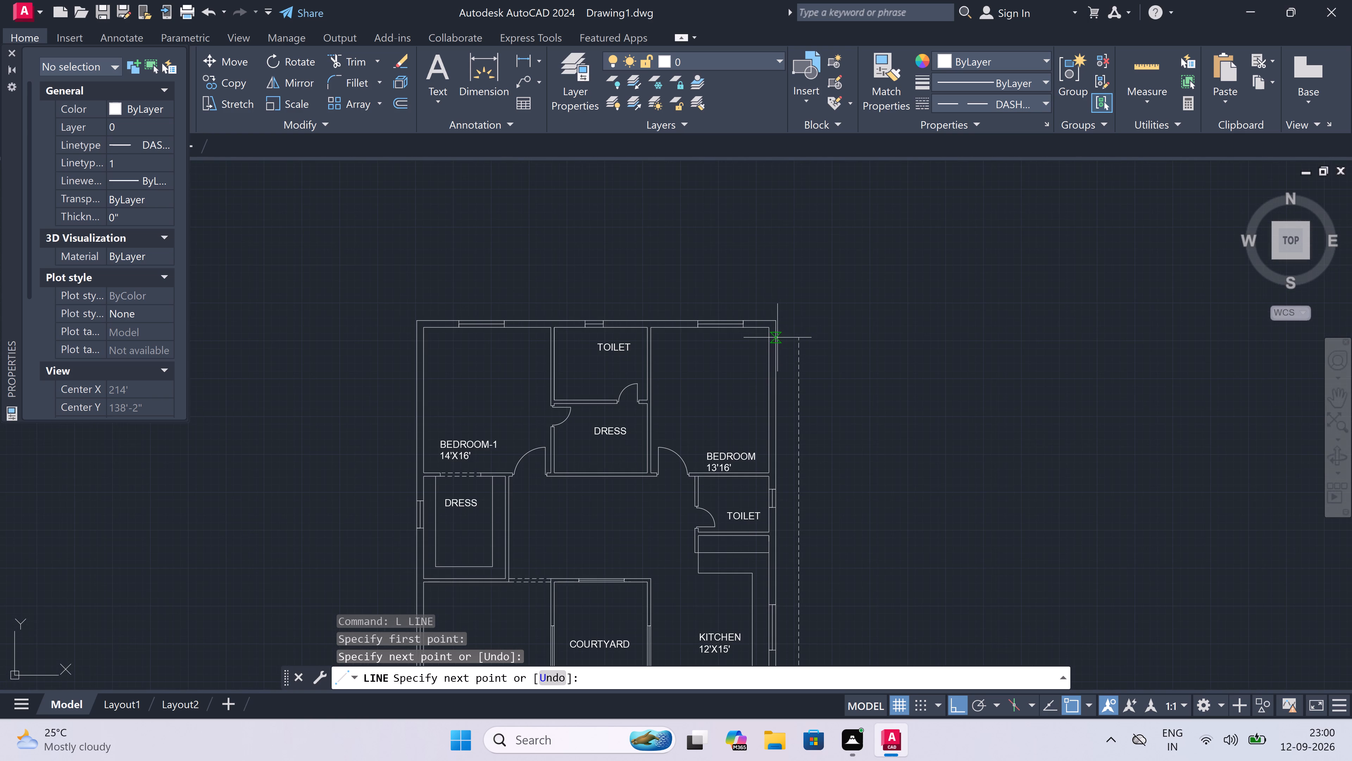
left_click(794, 298)
Continue the dashed outline across the rear and along the left side, ending it at the house's front-left corner.
scroll(560, 287, "down", 2)
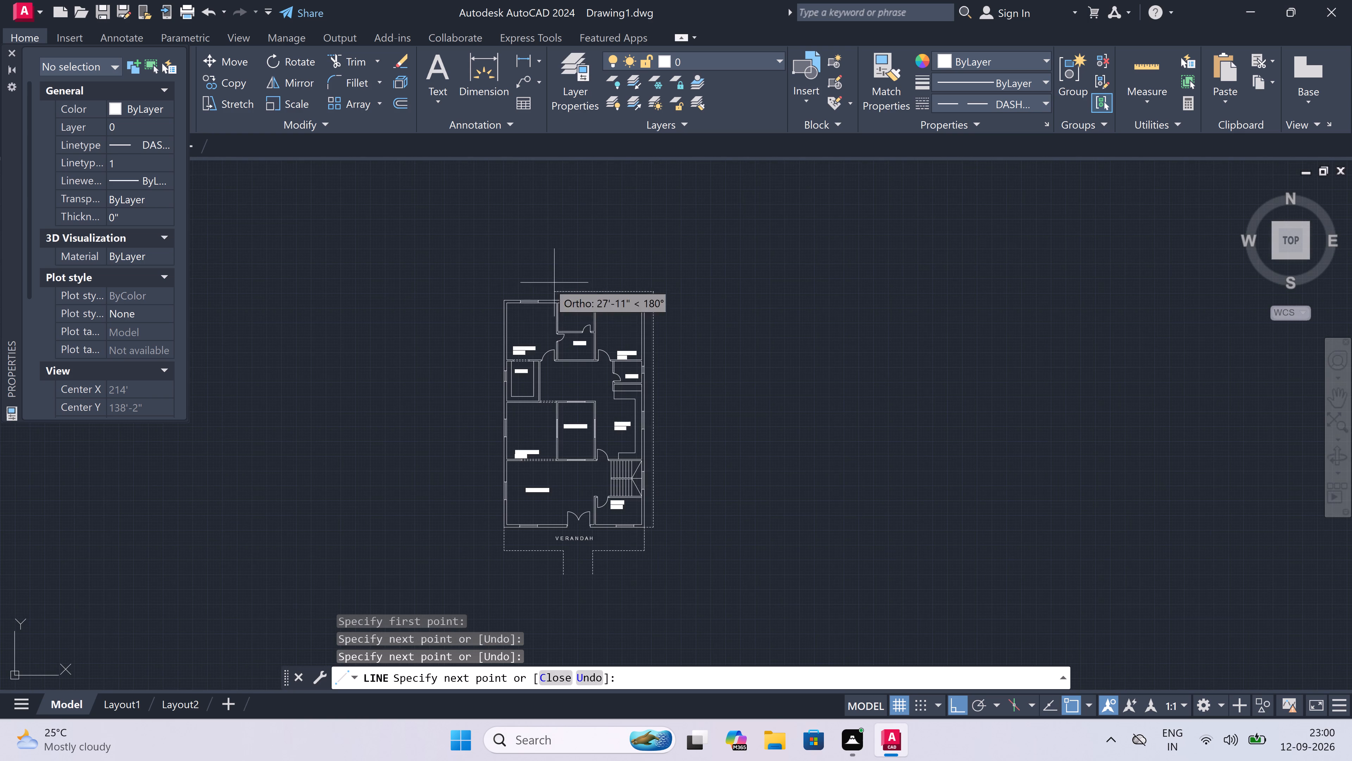
scroll(495, 290, "up", 2)
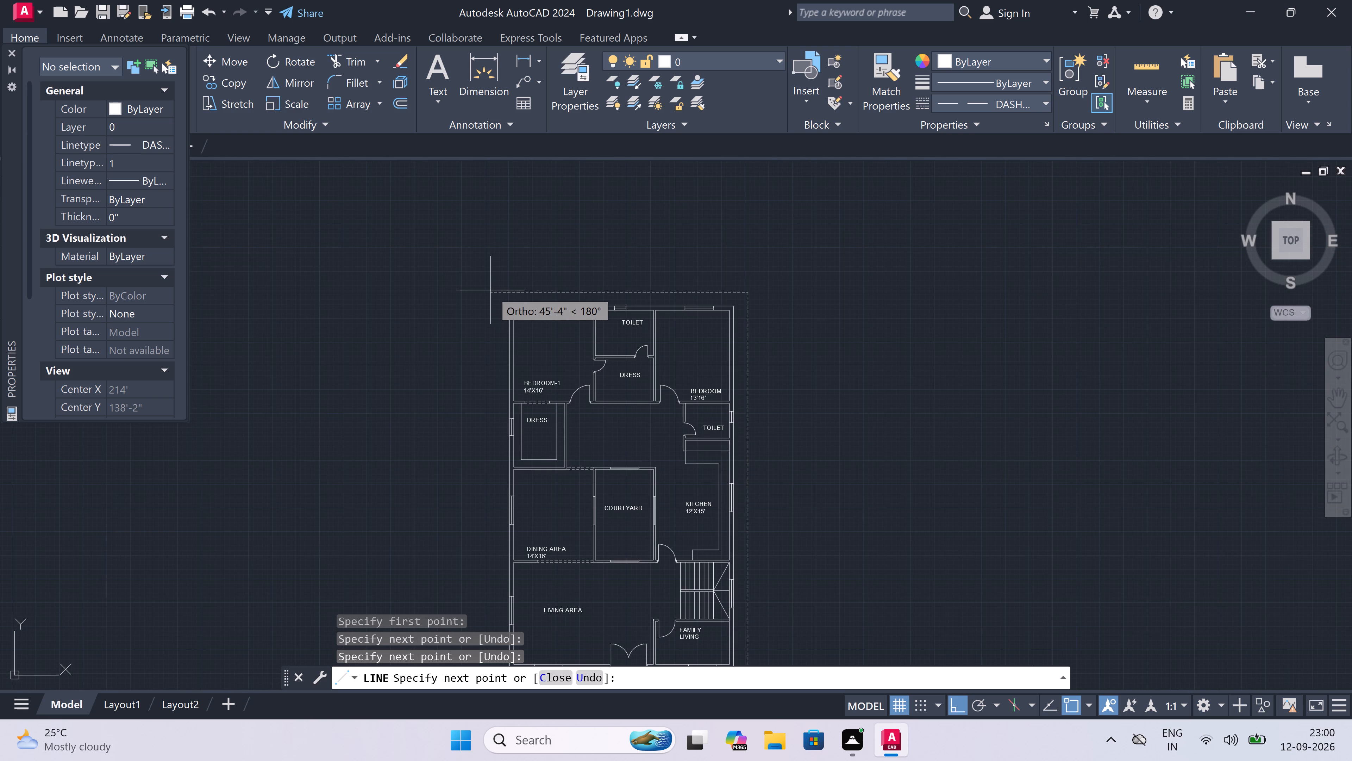
left_click(483, 292)
scroll(484, 317, "down", 4)
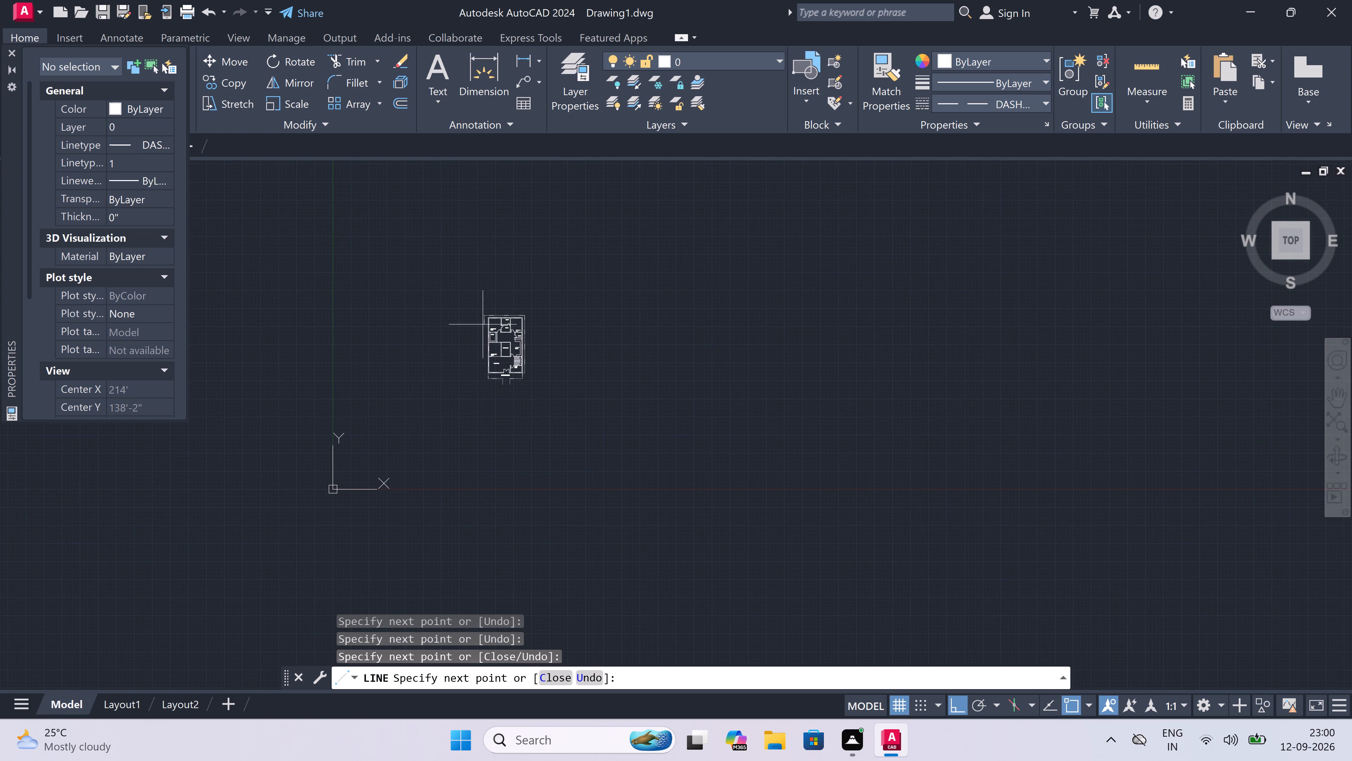
scroll(475, 388, "up", 3)
scroll(517, 330, "up", 3)
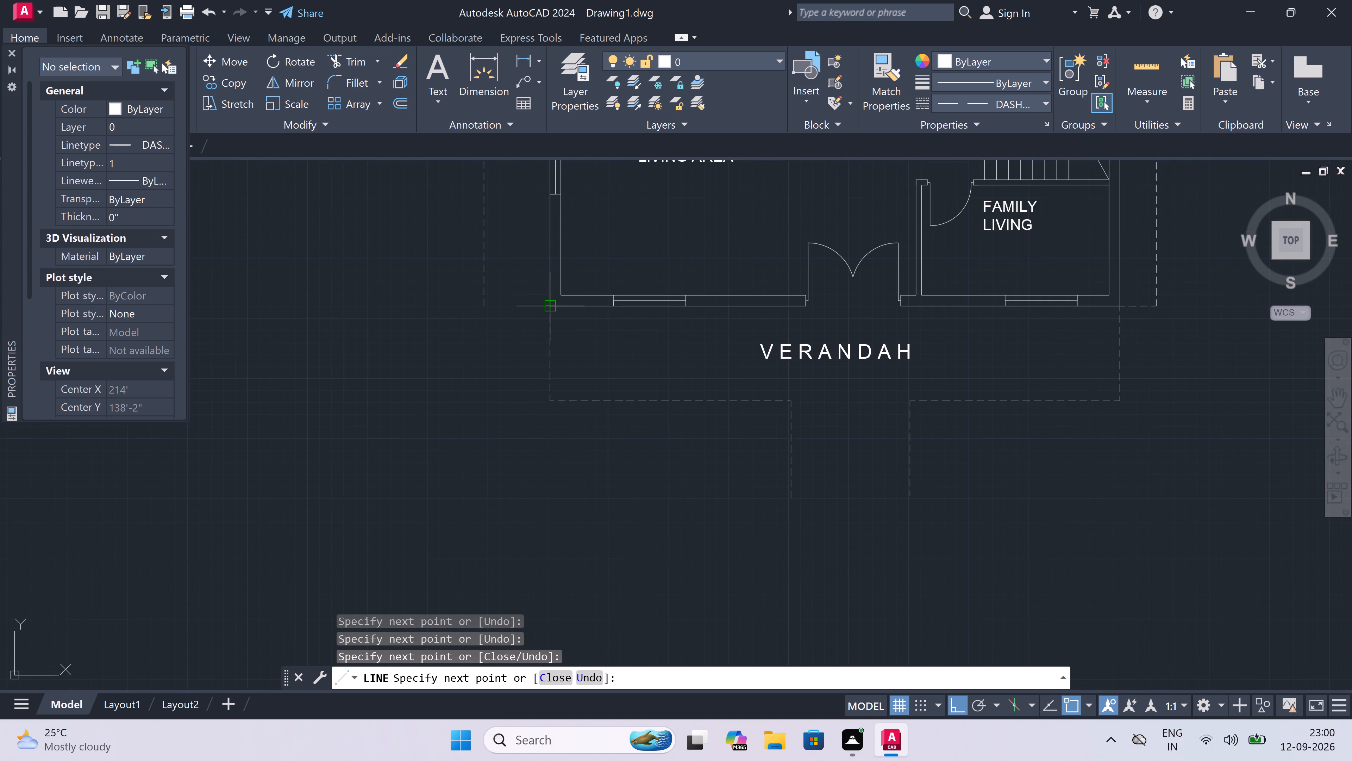
left_click(486, 305)
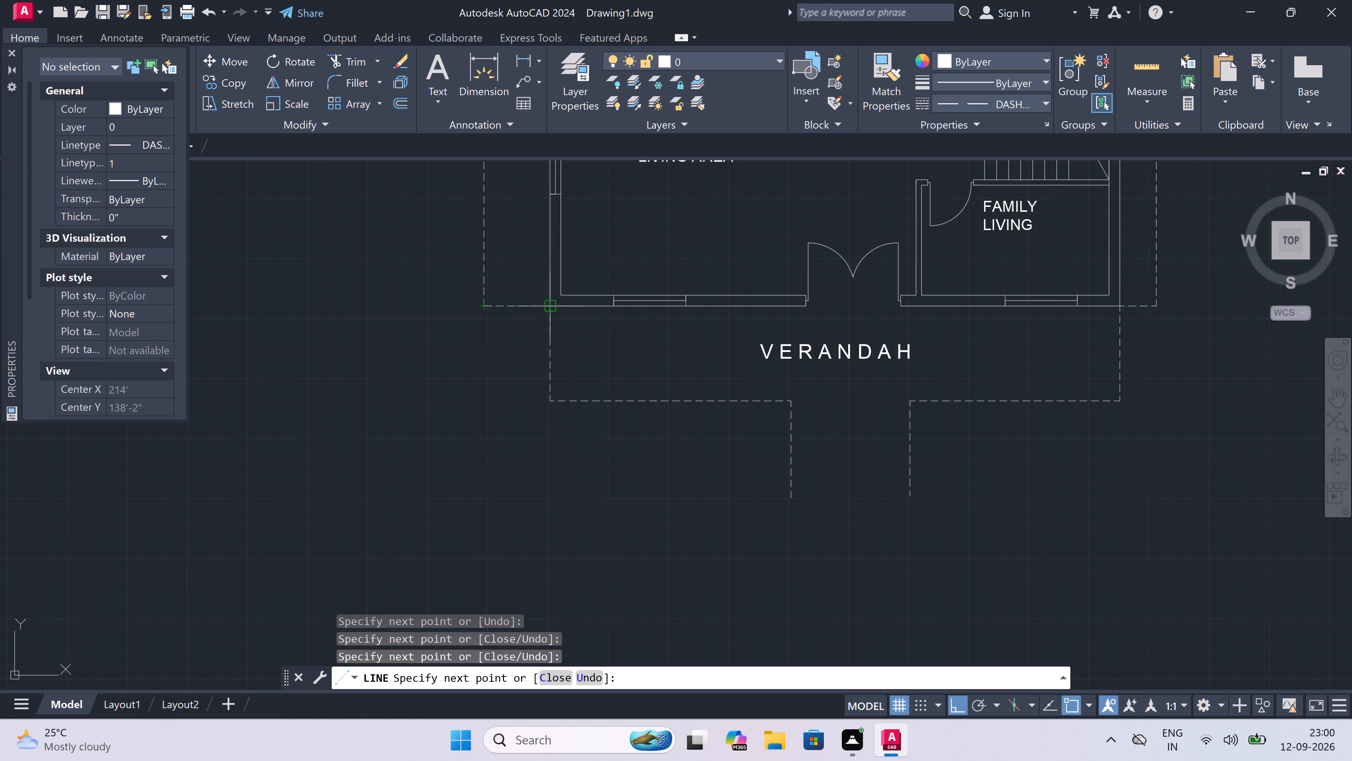
left_click(548, 304)
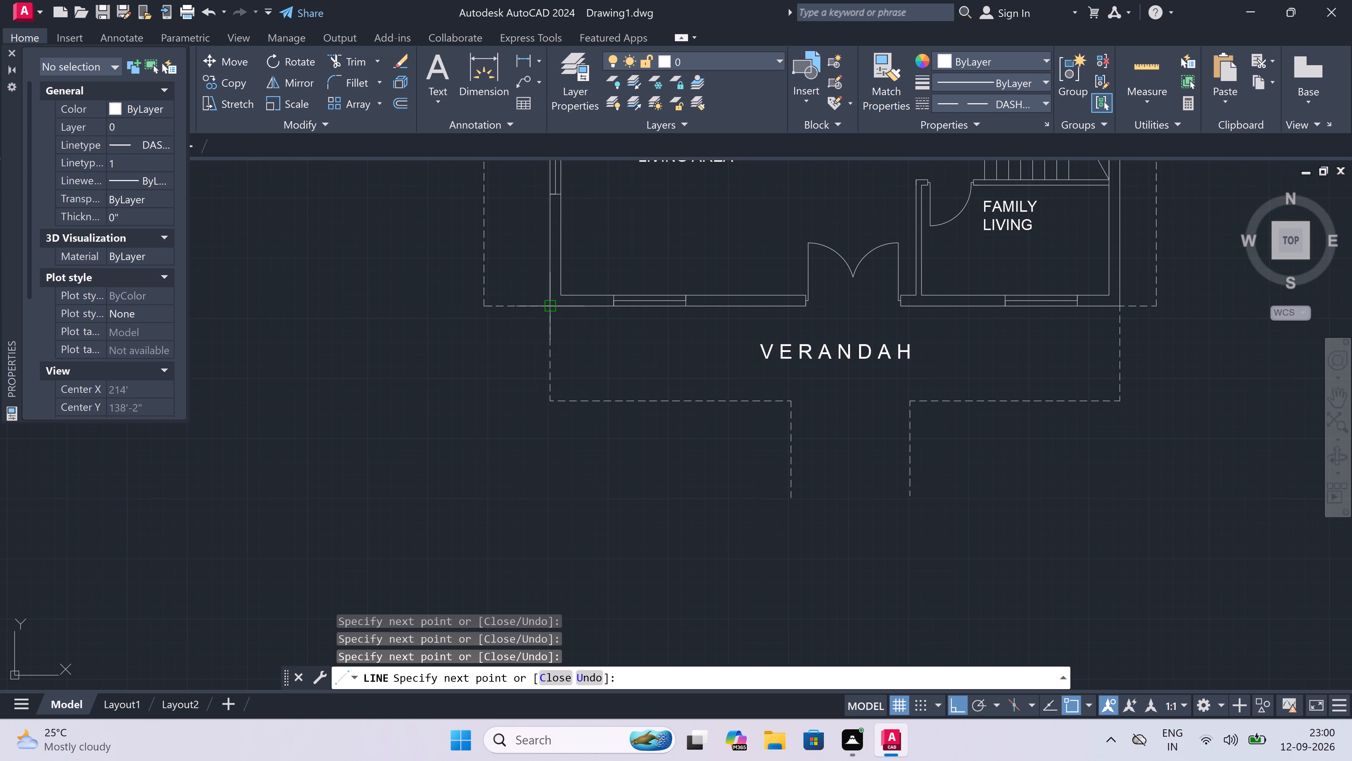
key("Escape")
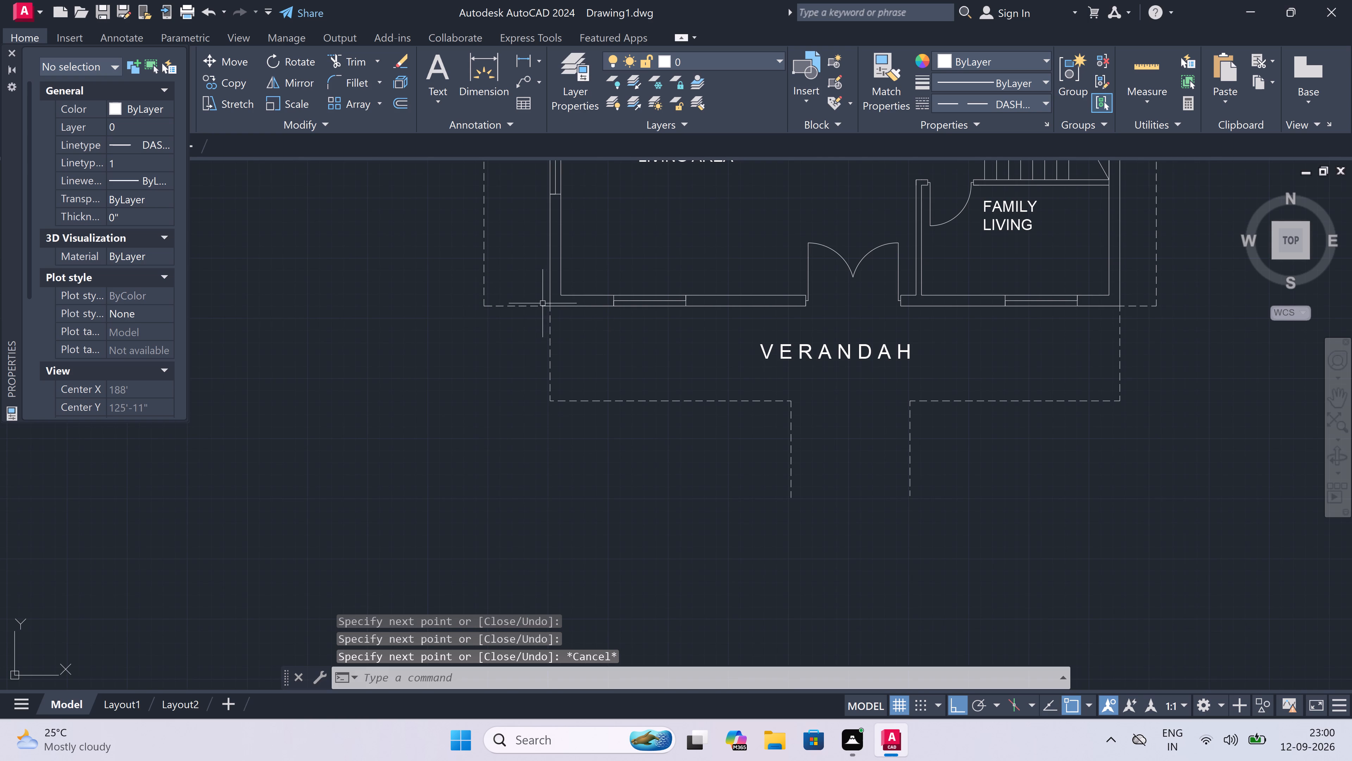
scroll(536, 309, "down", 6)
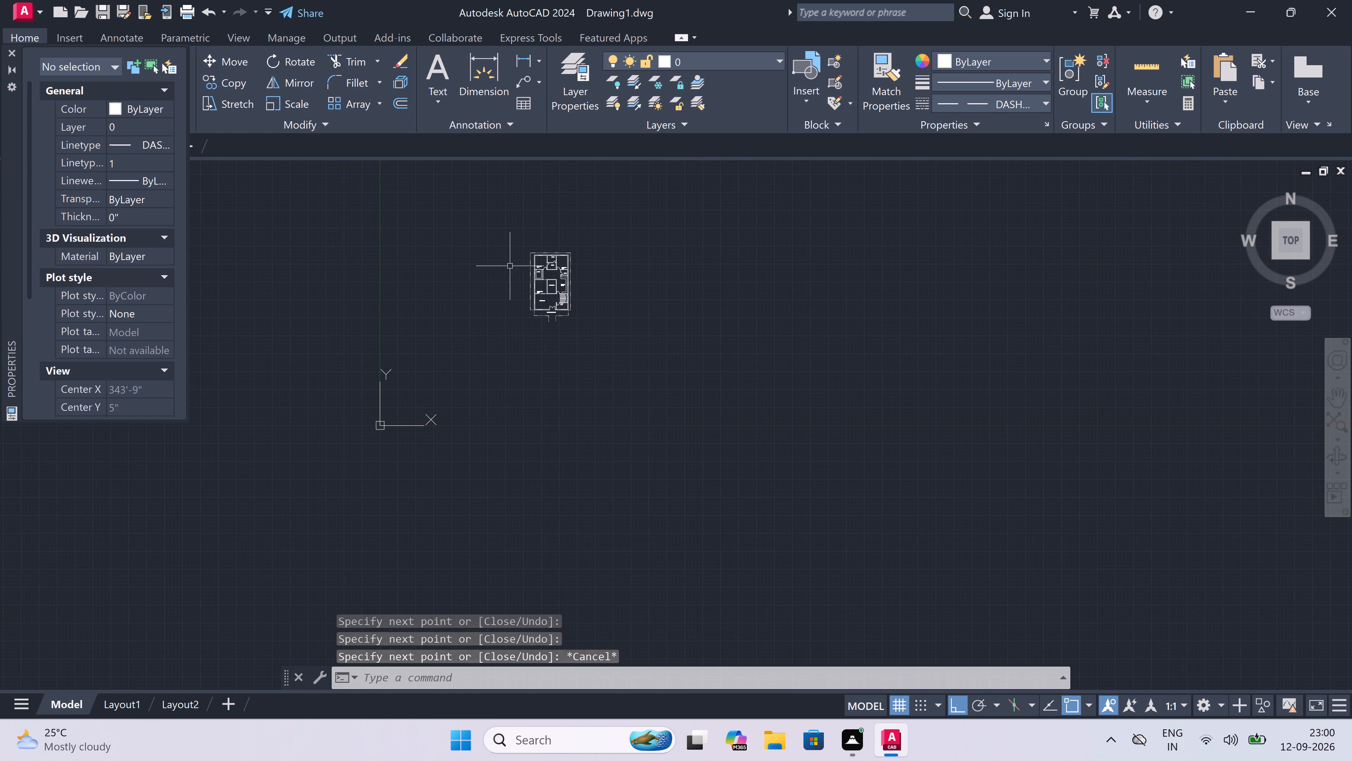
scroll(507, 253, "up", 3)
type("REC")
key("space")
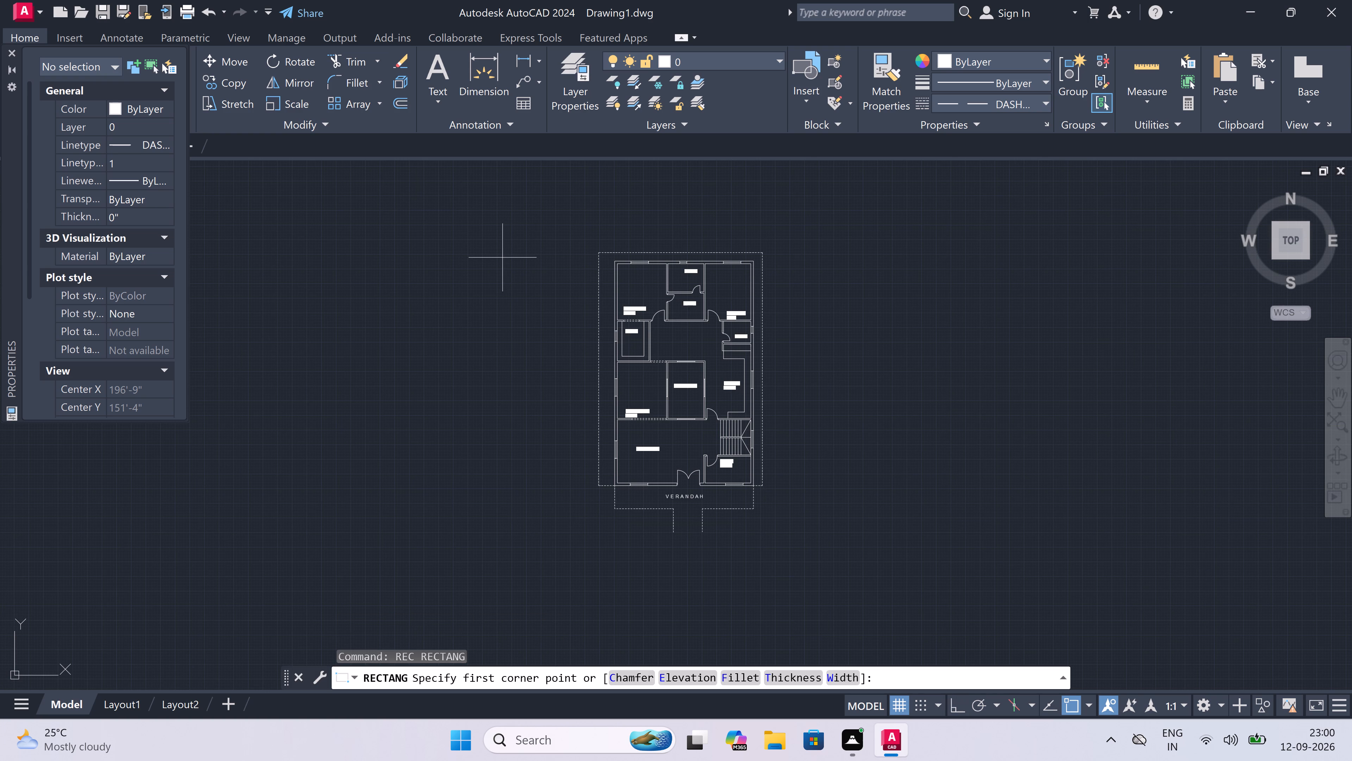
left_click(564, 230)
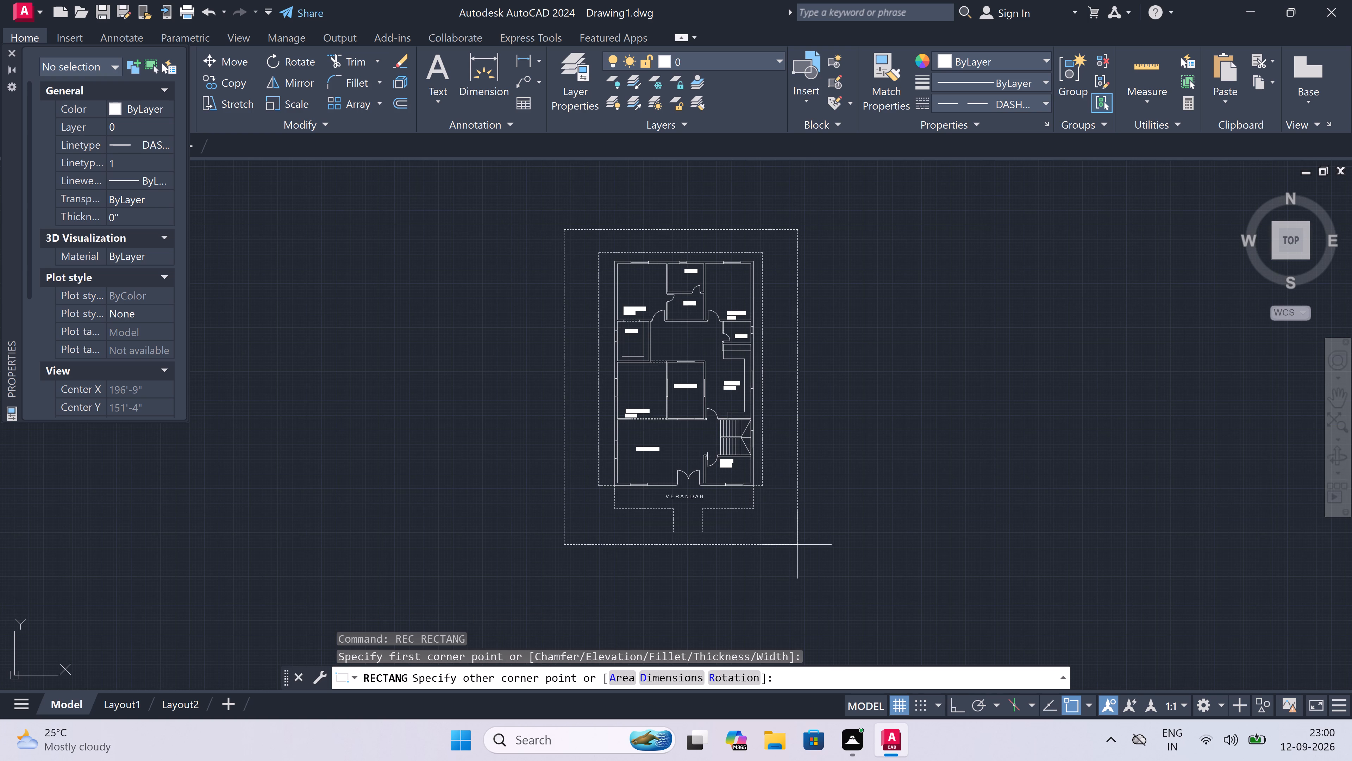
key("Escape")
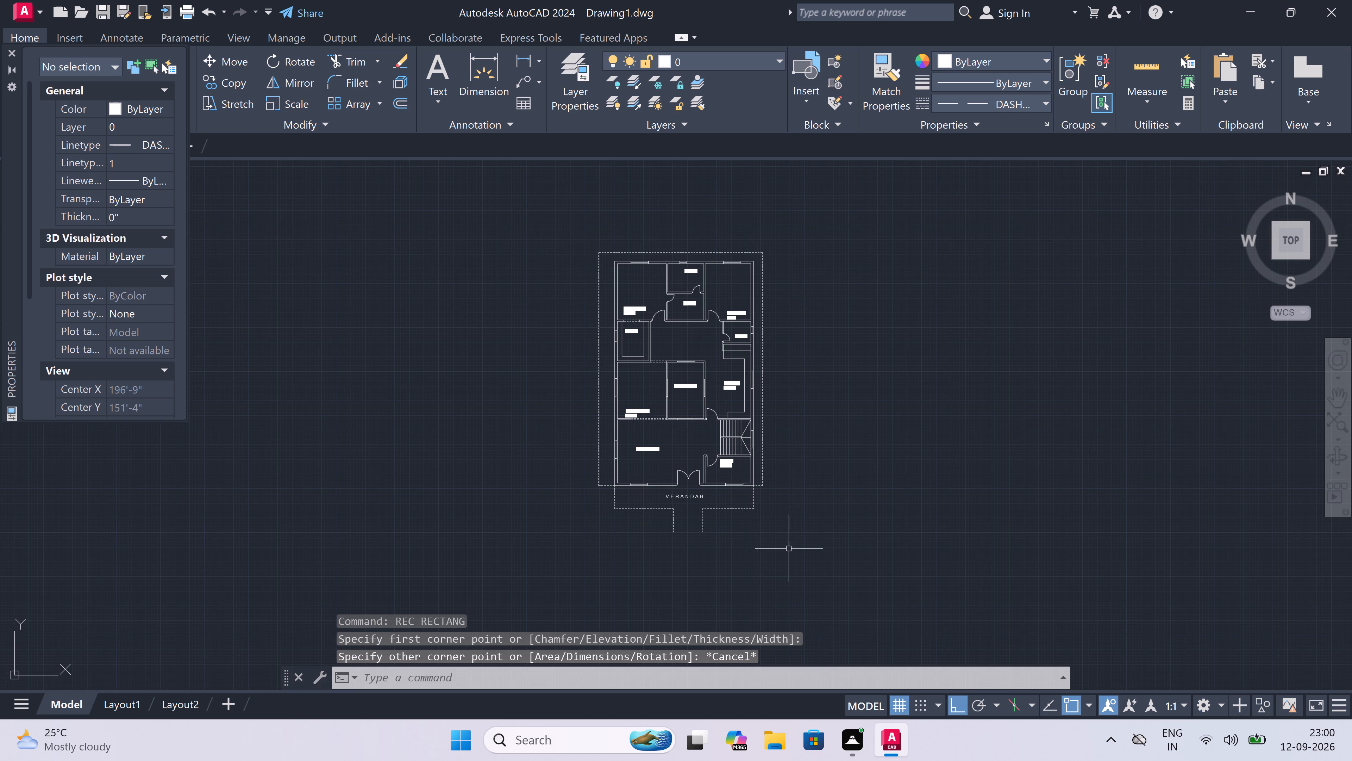
Set the current linetype to ByLayer and draw a boundary rectangle enclosing the whole house, dashed outline and entrance path.
left_click(995, 100)
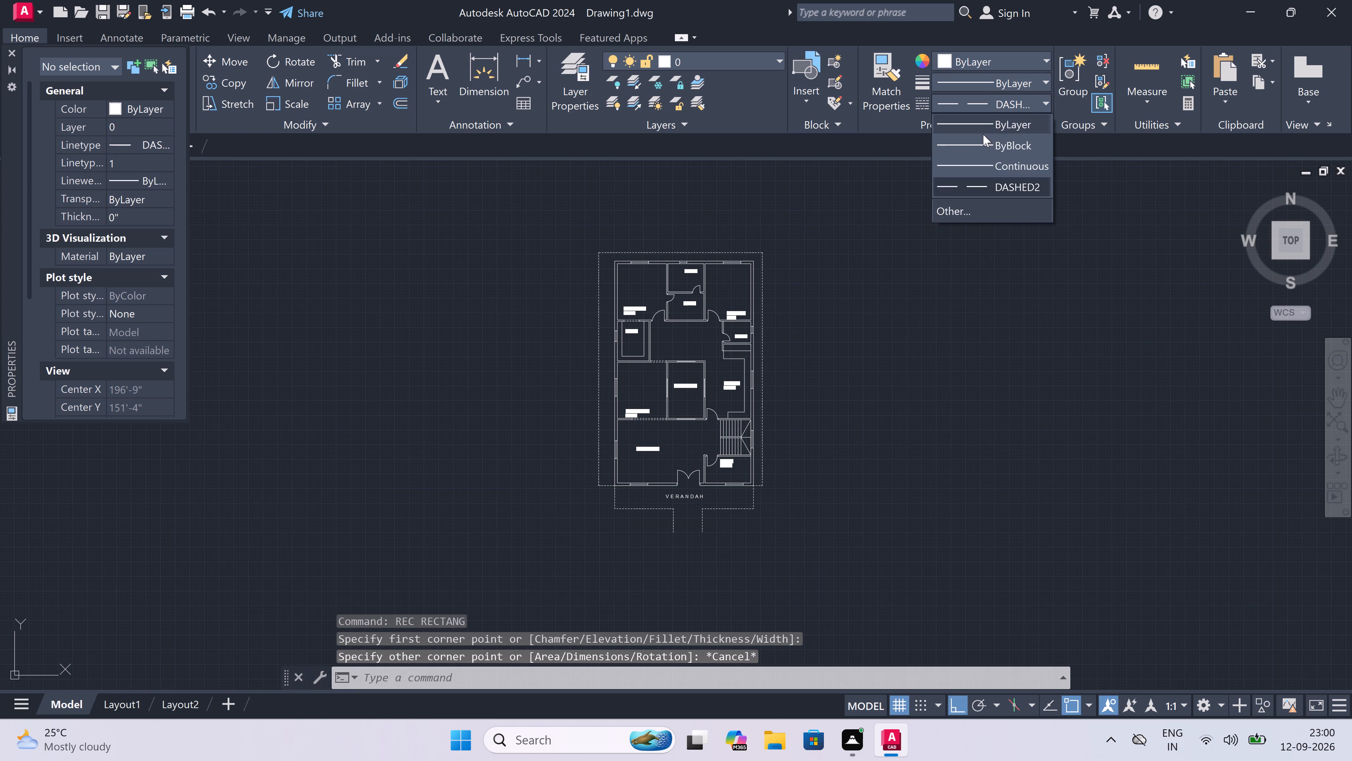
left_click(981, 122)
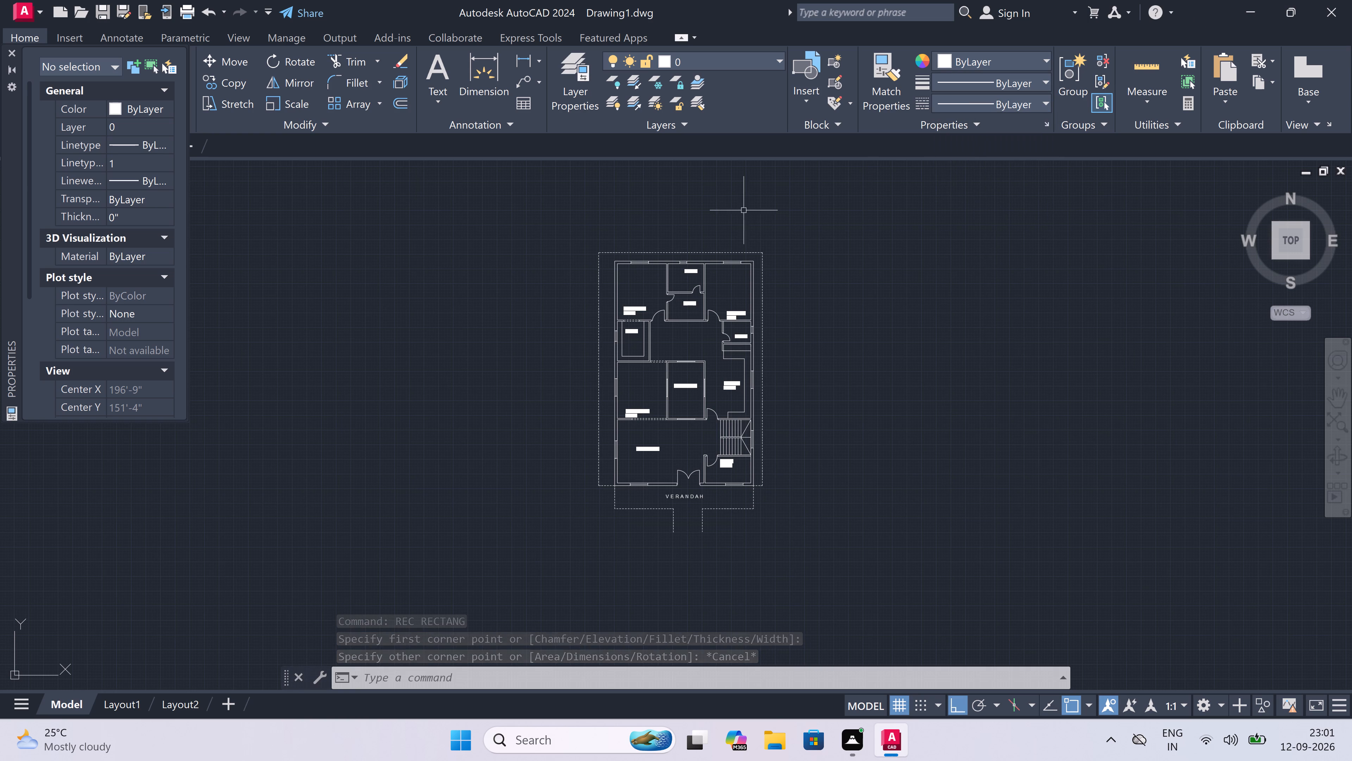
type("REC")
key("space")
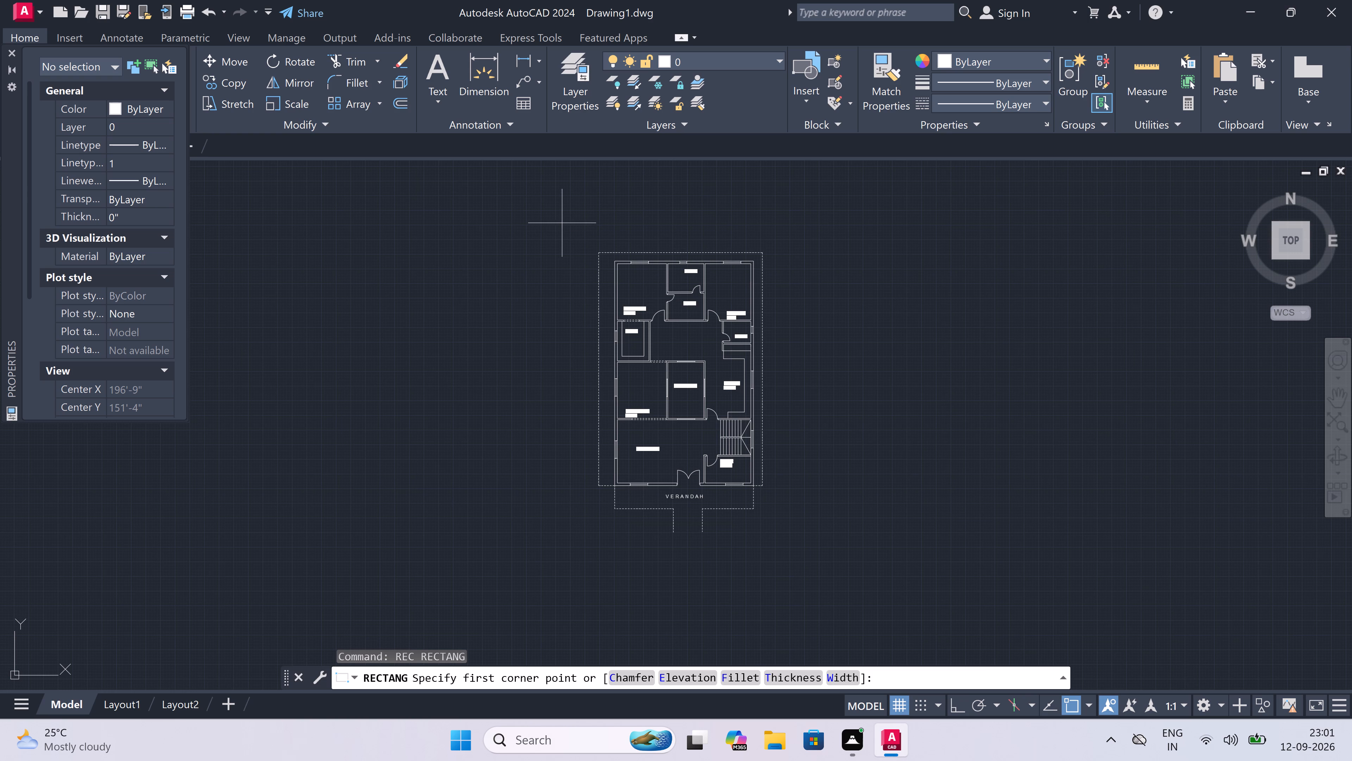
left_click(562, 223)
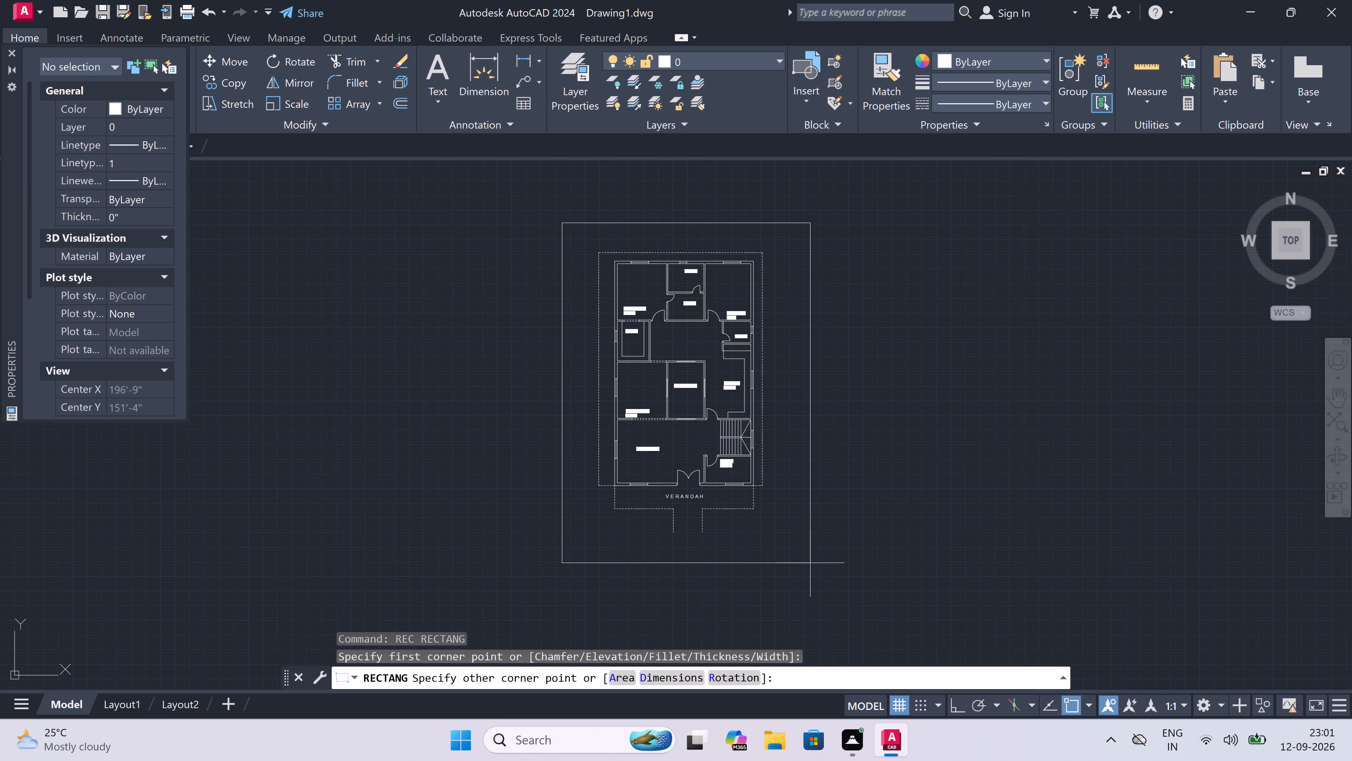
left_click(805, 570)
Remove the two short dashed entrance path lines below the verandah with a Trim fence across both.
scroll(805, 569, "down", 3)
scroll(805, 569, "up", 4)
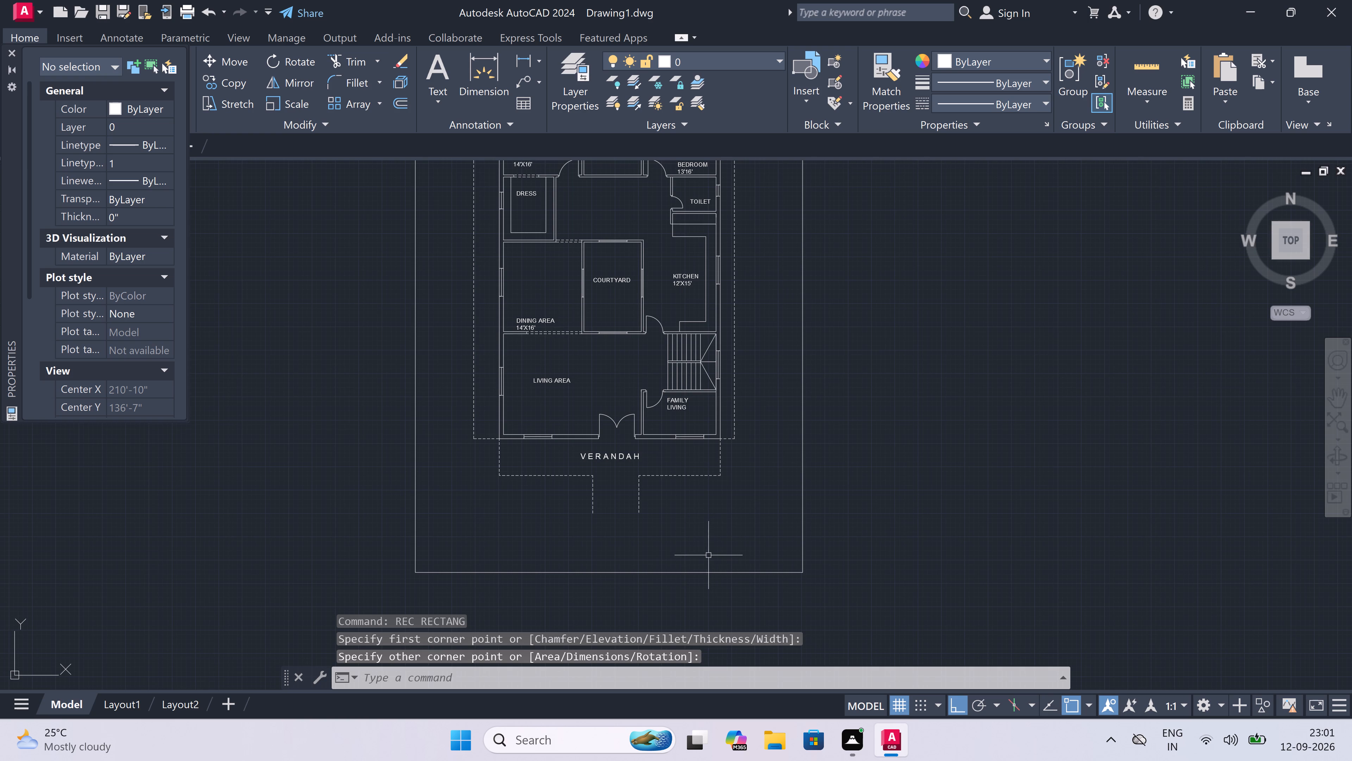
scroll(685, 559, "up", 2)
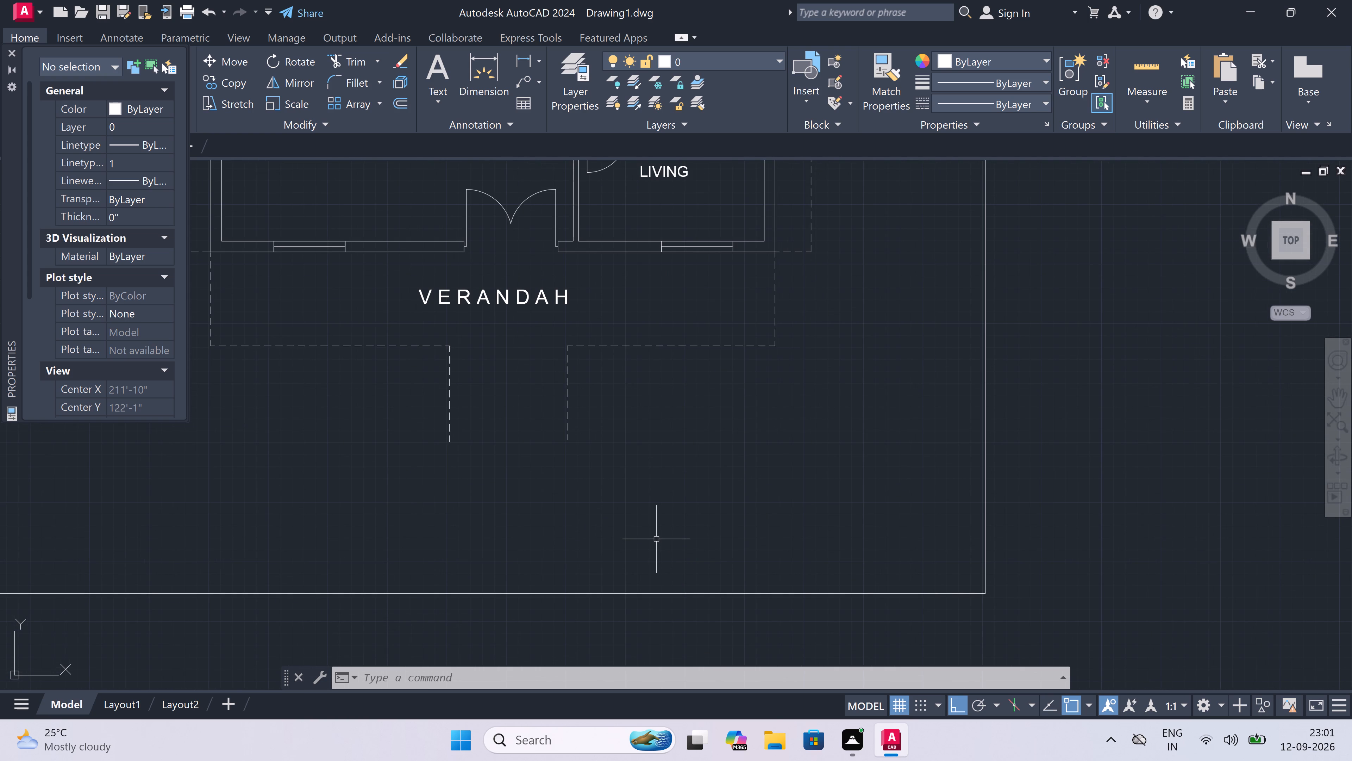
key("t")
key("r")
key("space")
left_click_drag(438, 395, 446, 395)
left_click(633, 395)
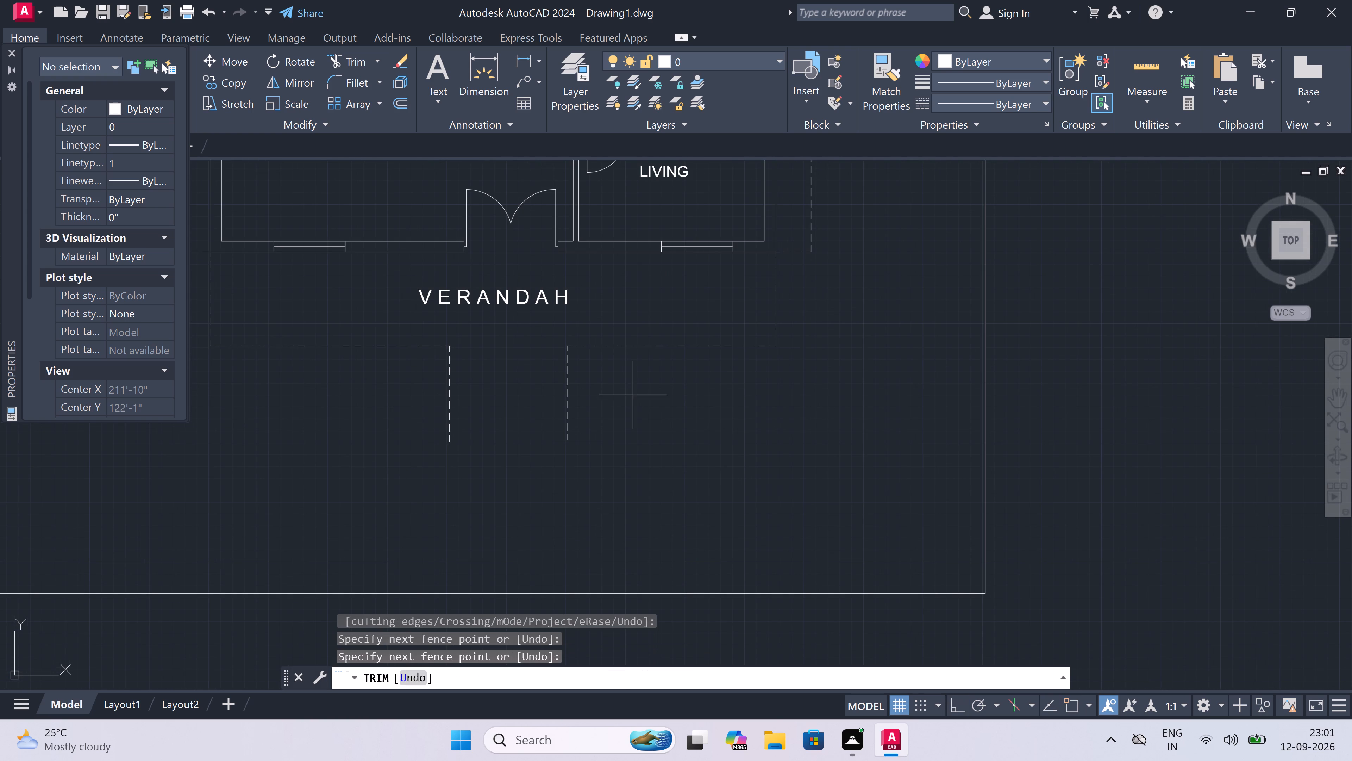
left_click(407, 396)
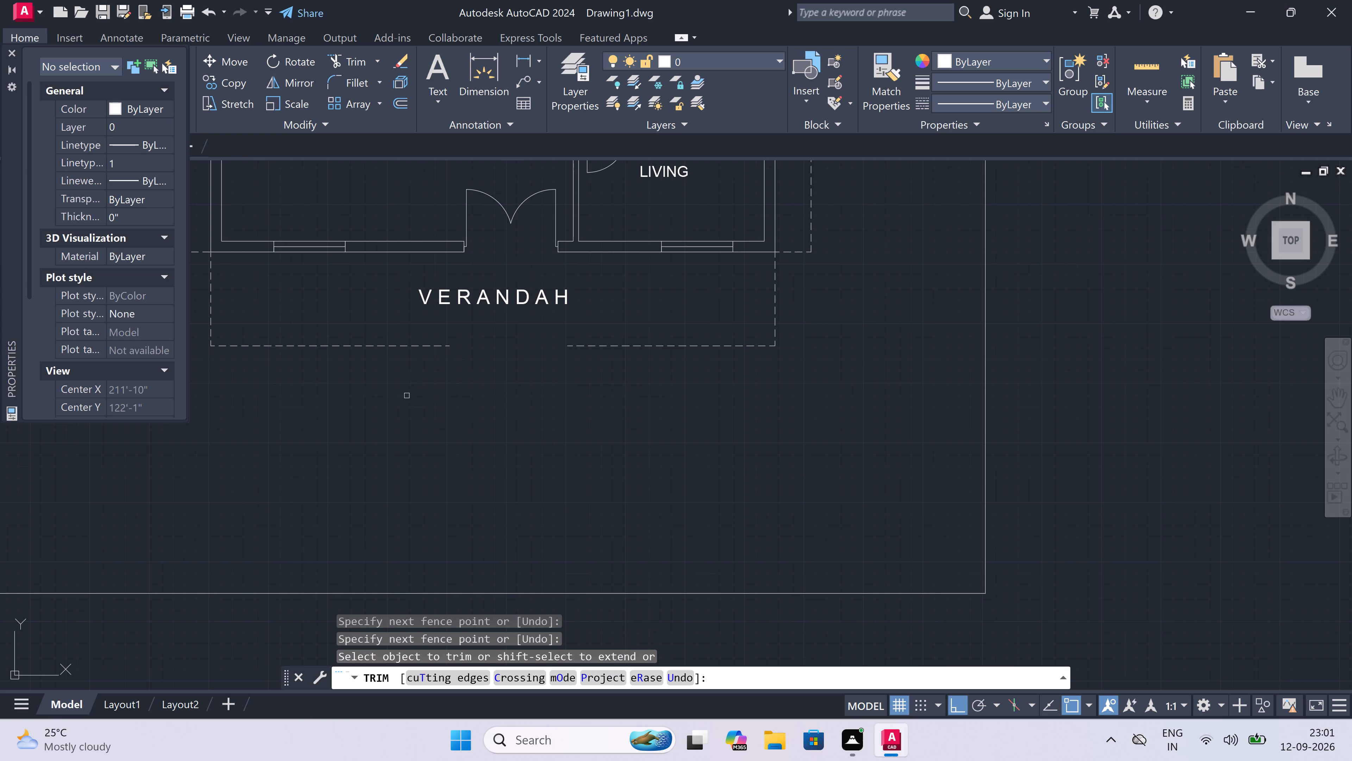
key("Escape")
Draw two continuous entrance path lines from both edges of the verandah opening straight down to the boundary rectangle's front edge.
type("L")
key("space")
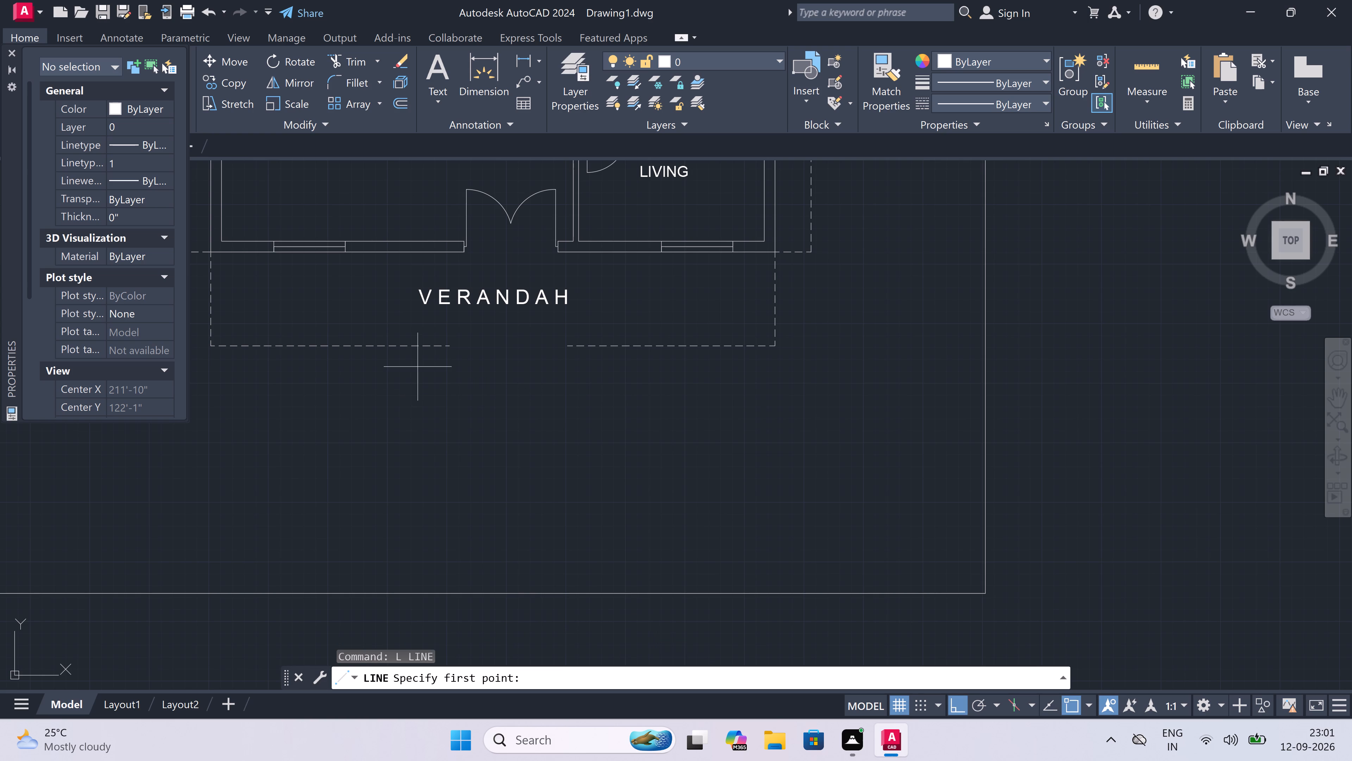
left_click(449, 346)
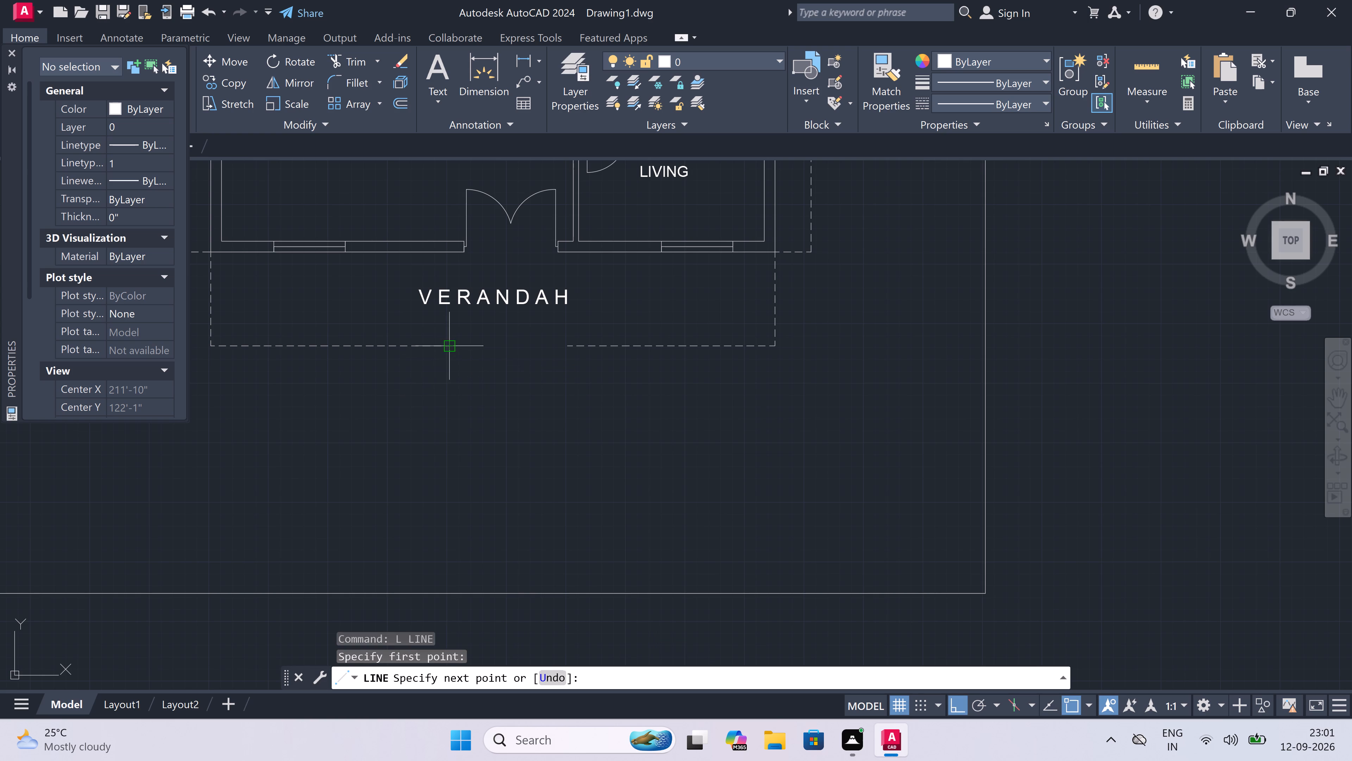
left_click(448, 590)
key("Escape")
key("space")
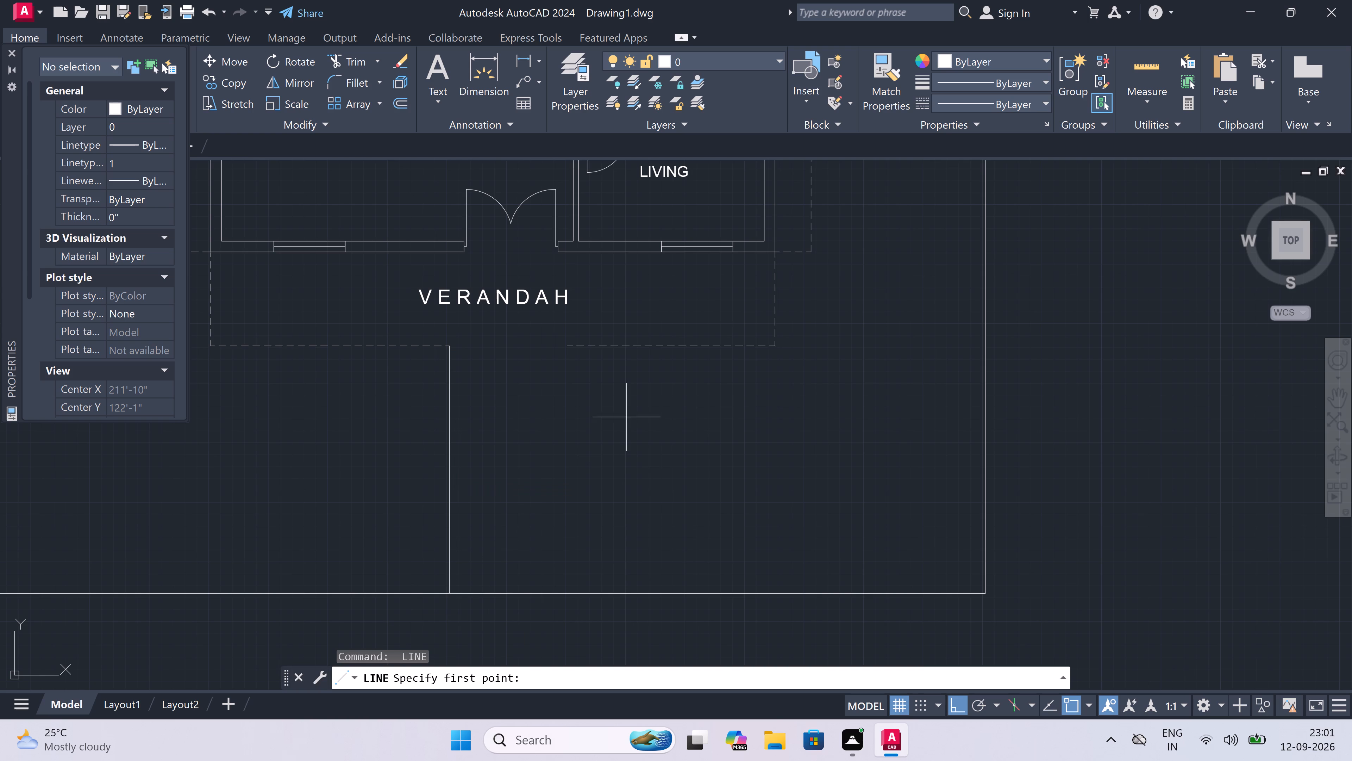
left_click_drag(569, 350, 570, 378)
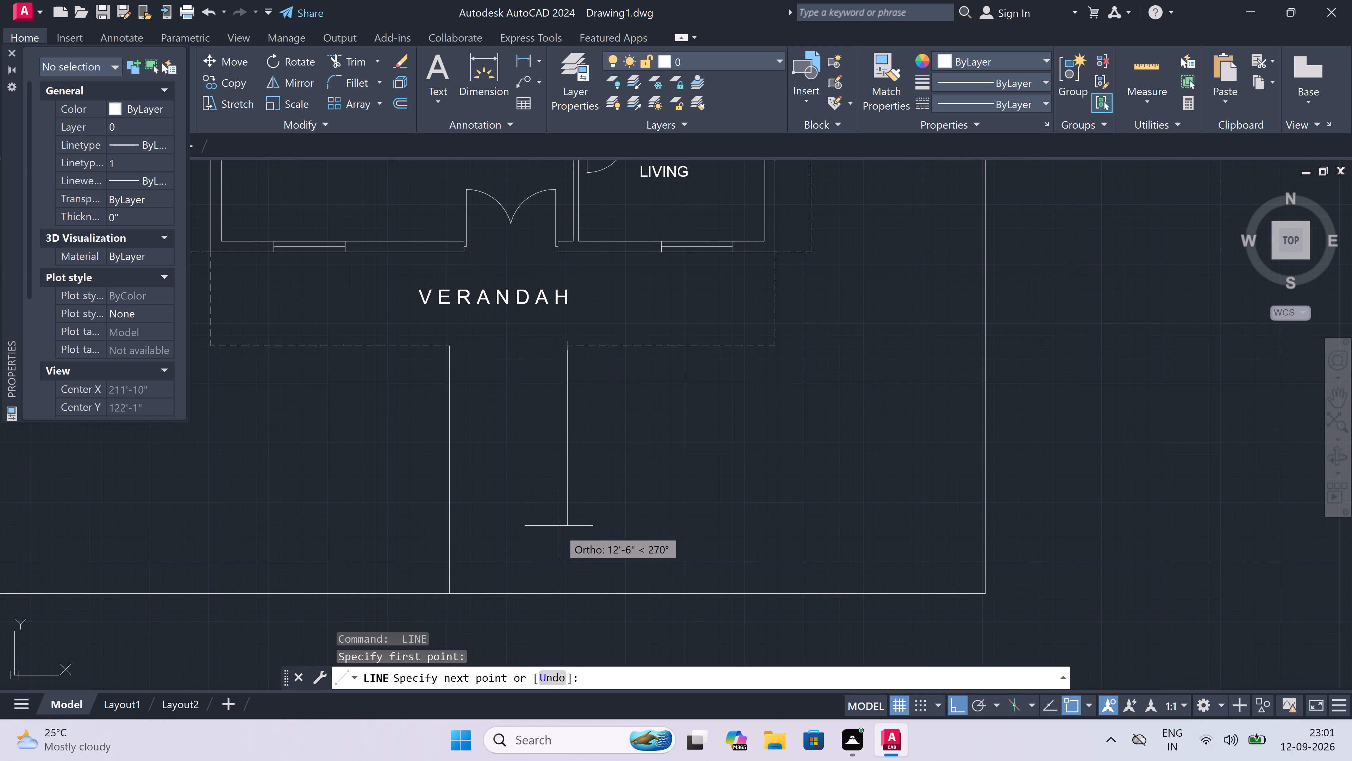
left_click(565, 590)
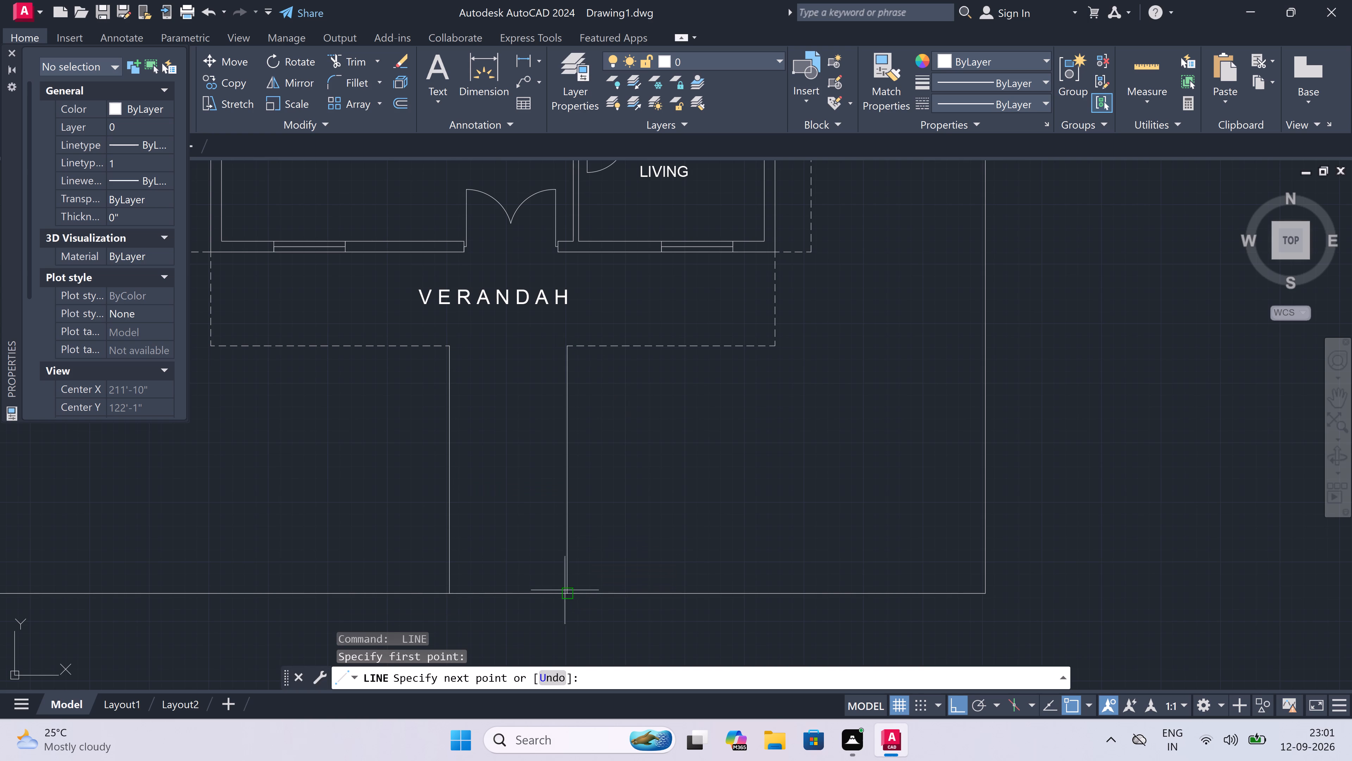
key("Escape")
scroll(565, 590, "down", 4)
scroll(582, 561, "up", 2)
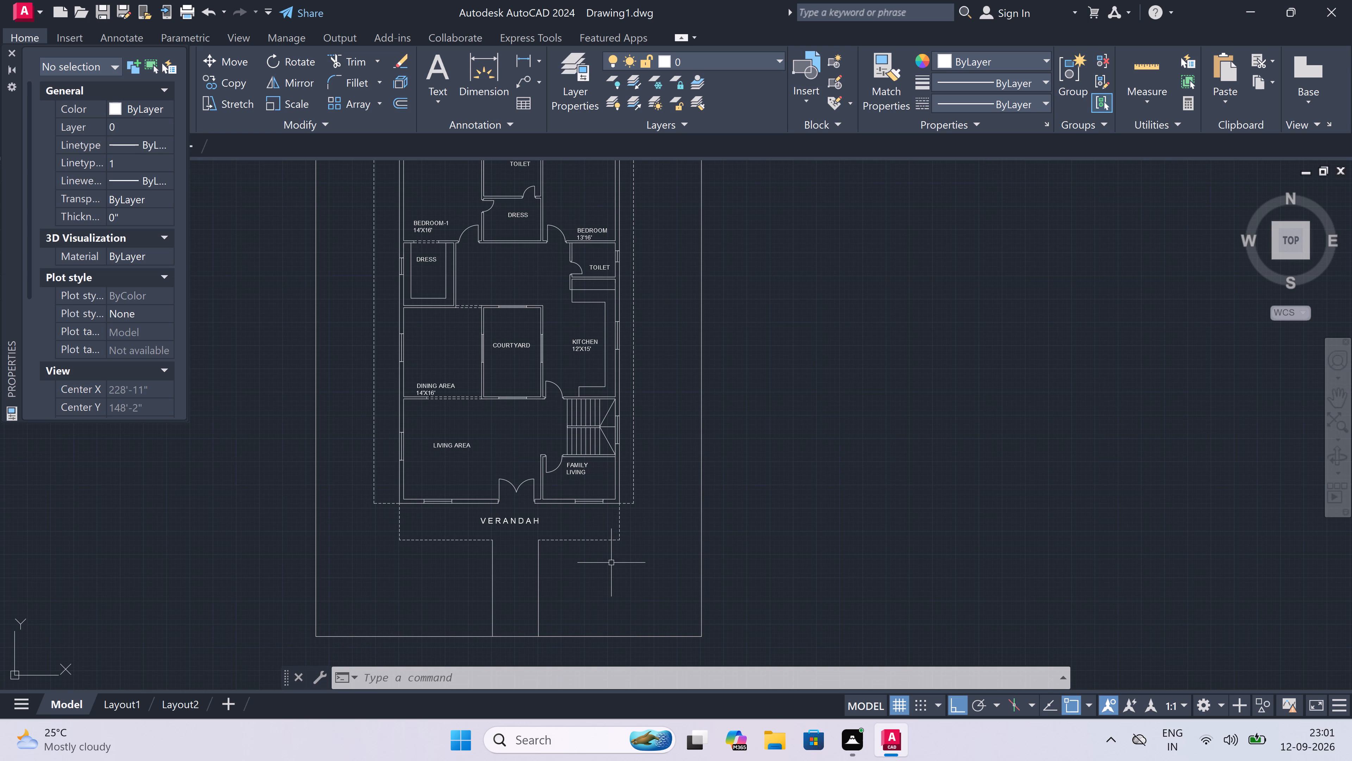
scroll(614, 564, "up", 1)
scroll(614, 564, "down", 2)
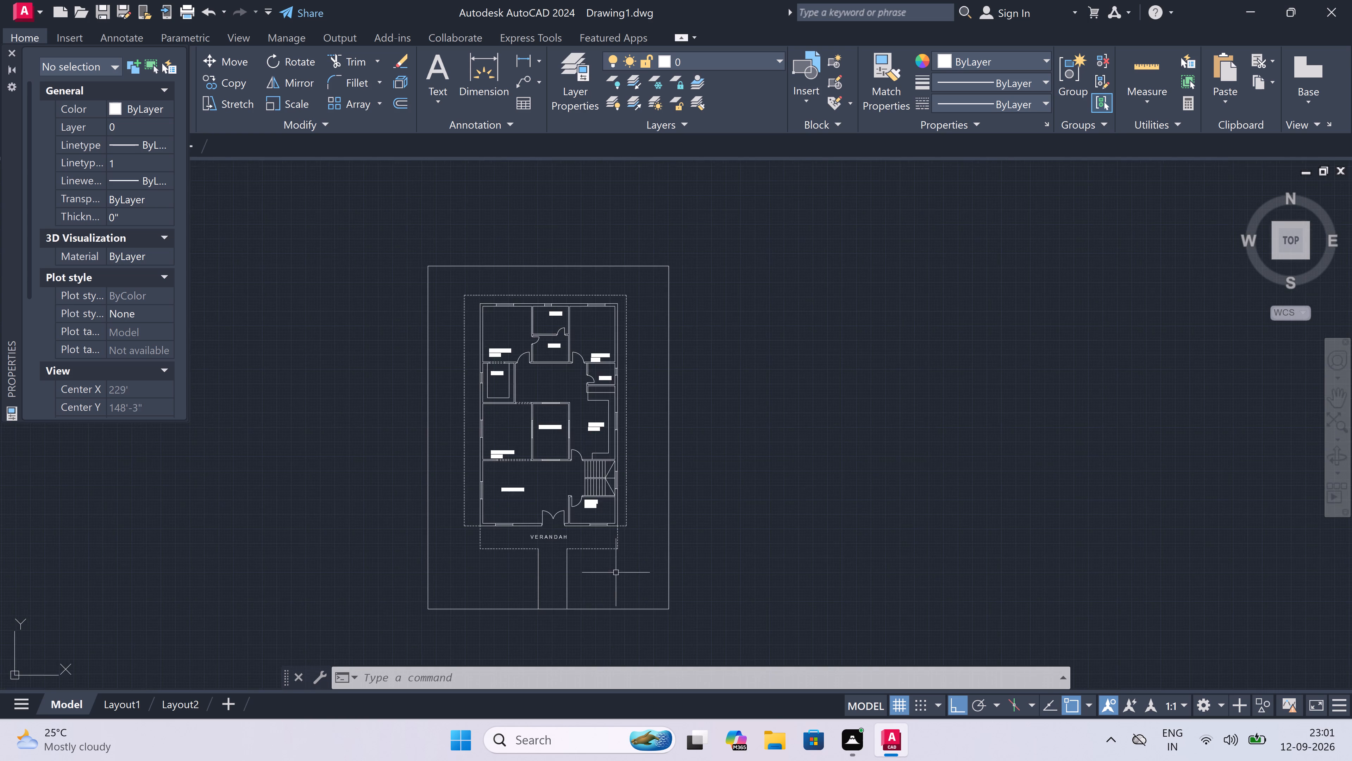
Examine the floor plan, from the rooms and verandah to the entrance path, dashed outline and boundary rectangle.
scroll(612, 603, "up", 2)
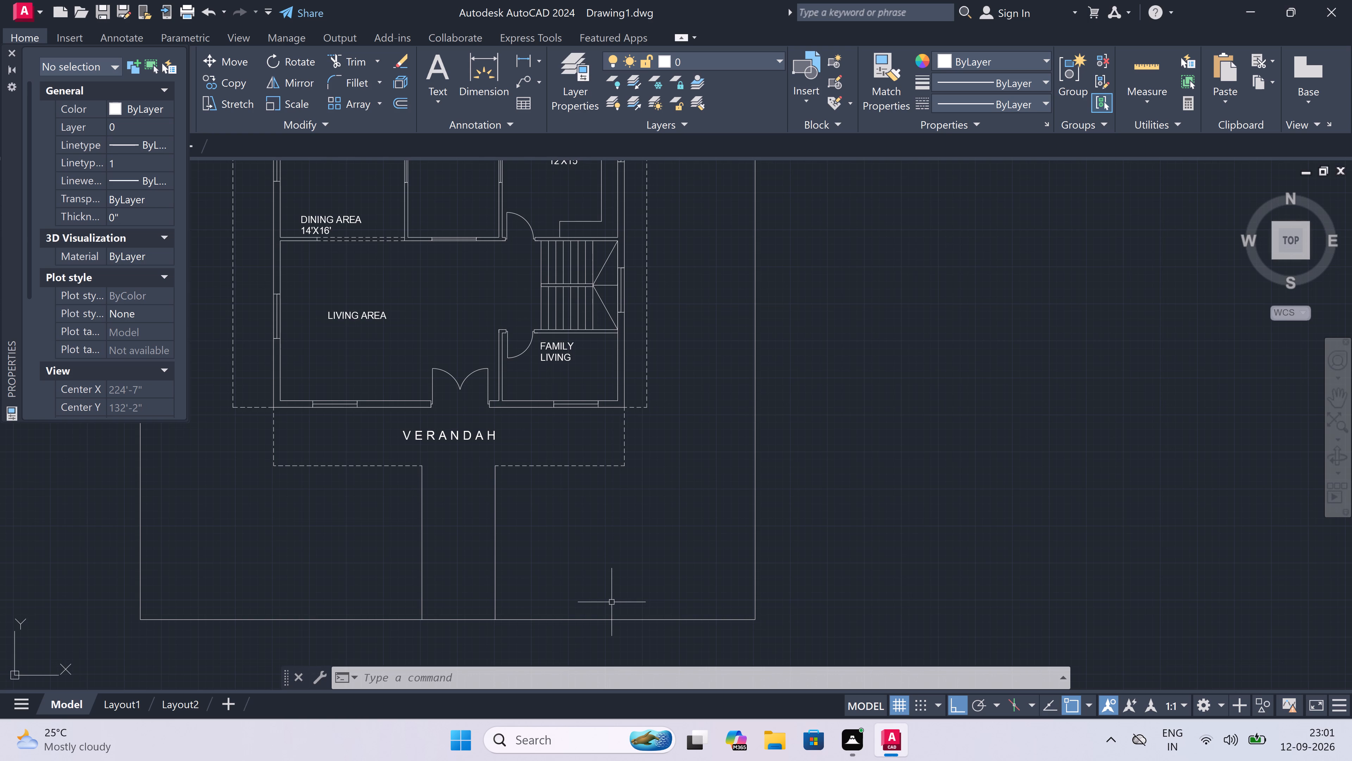
scroll(612, 602, "down", 1)
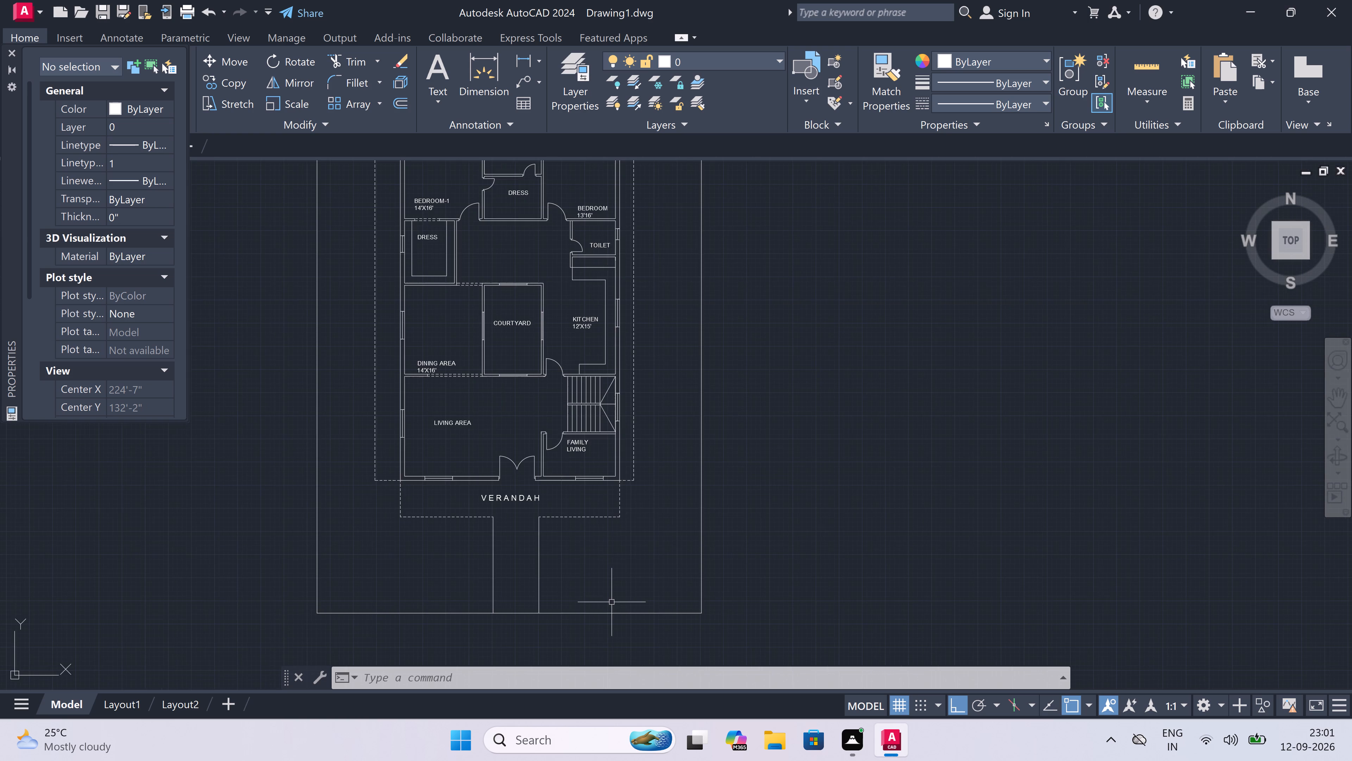
scroll(612, 602, "down", 1)
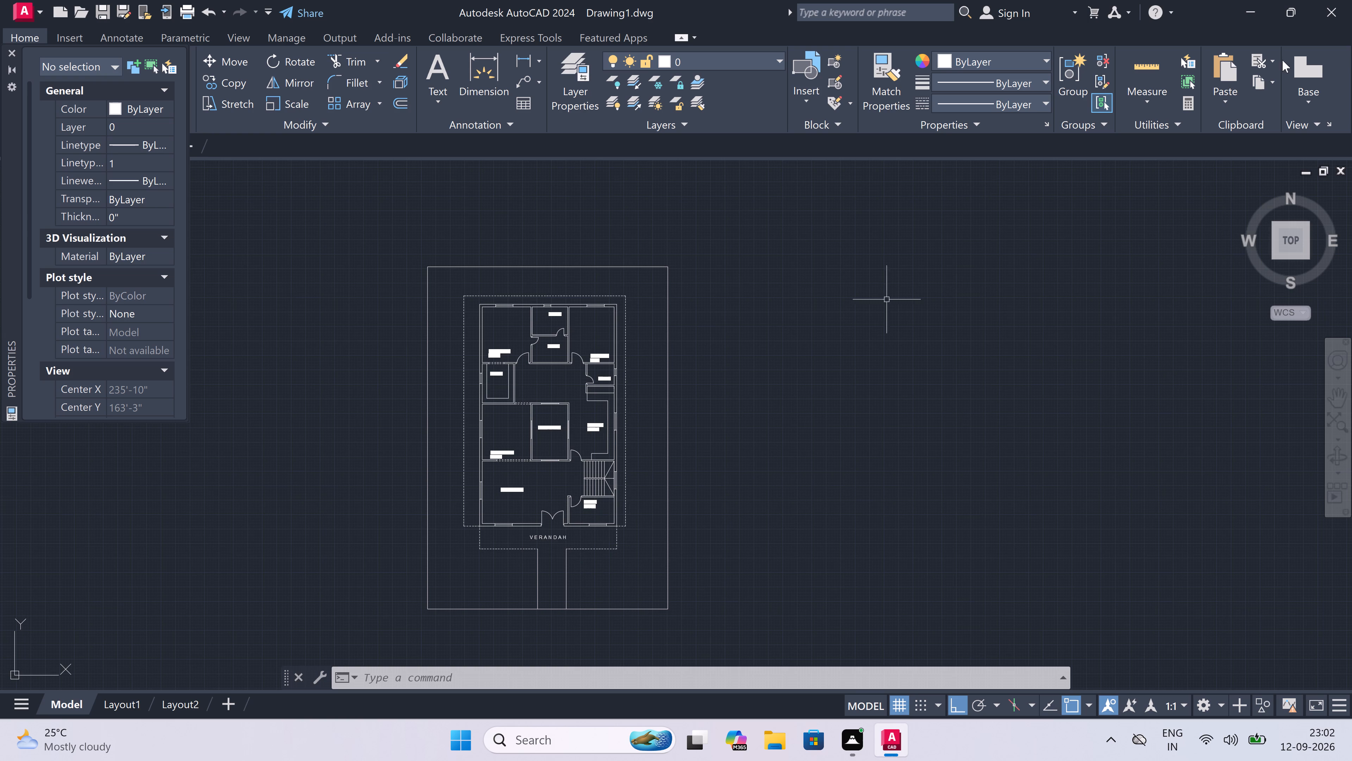
scroll(796, 333, "down", 4)
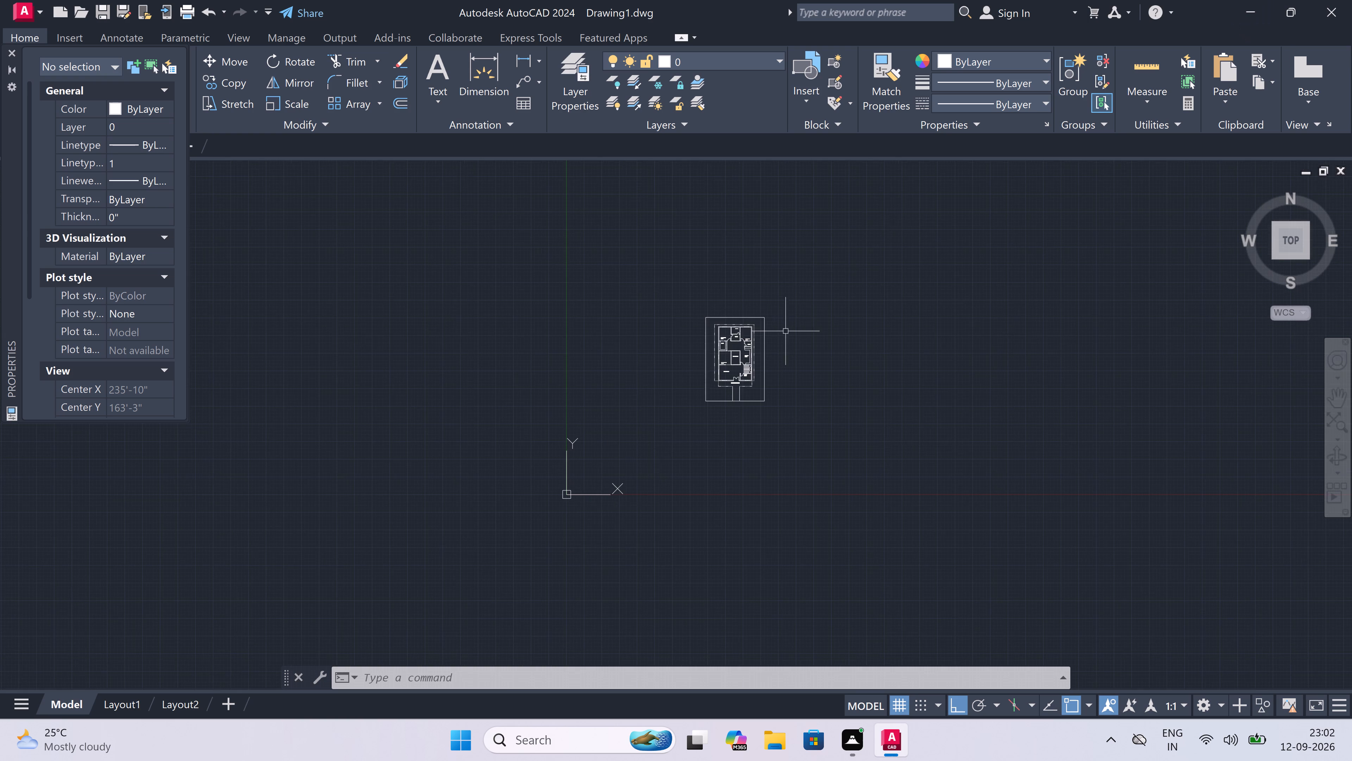
scroll(759, 339, "up", 3)
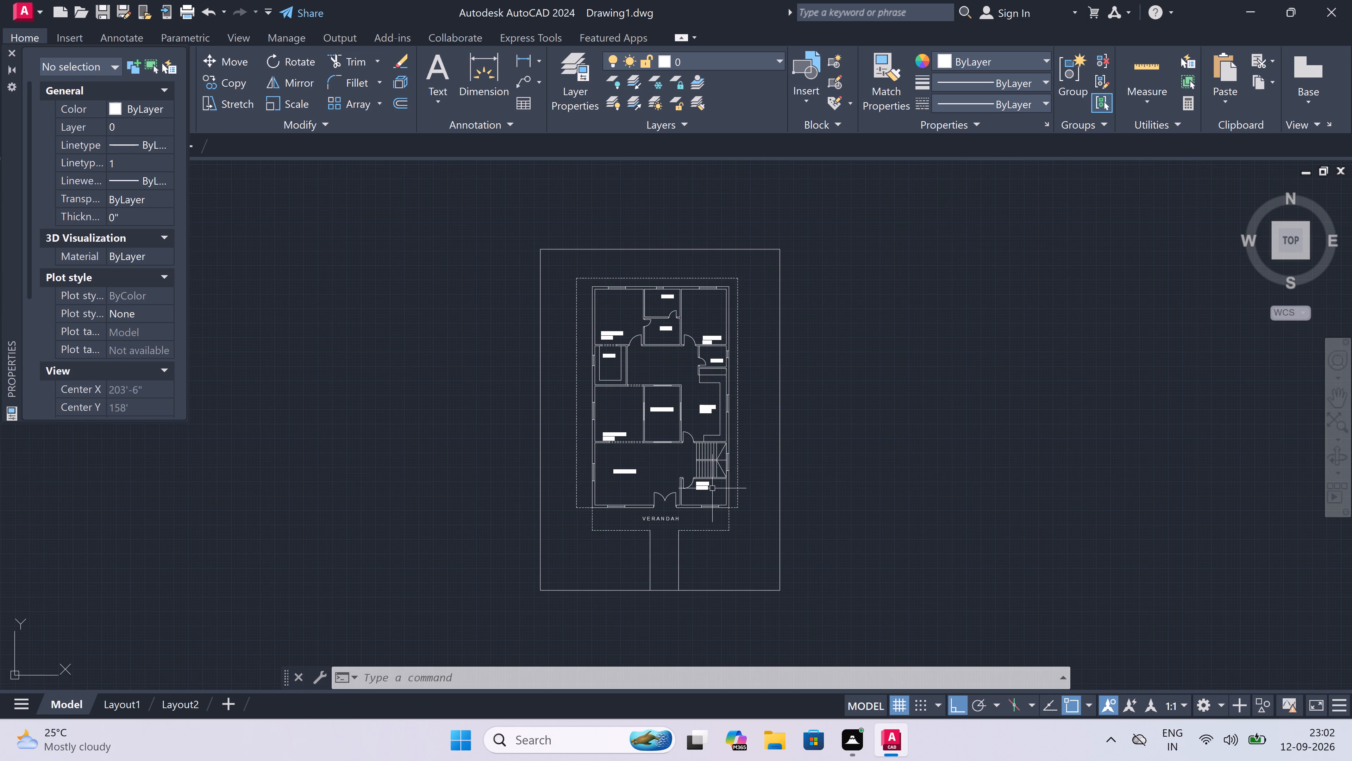
scroll(657, 552, "up", 2)
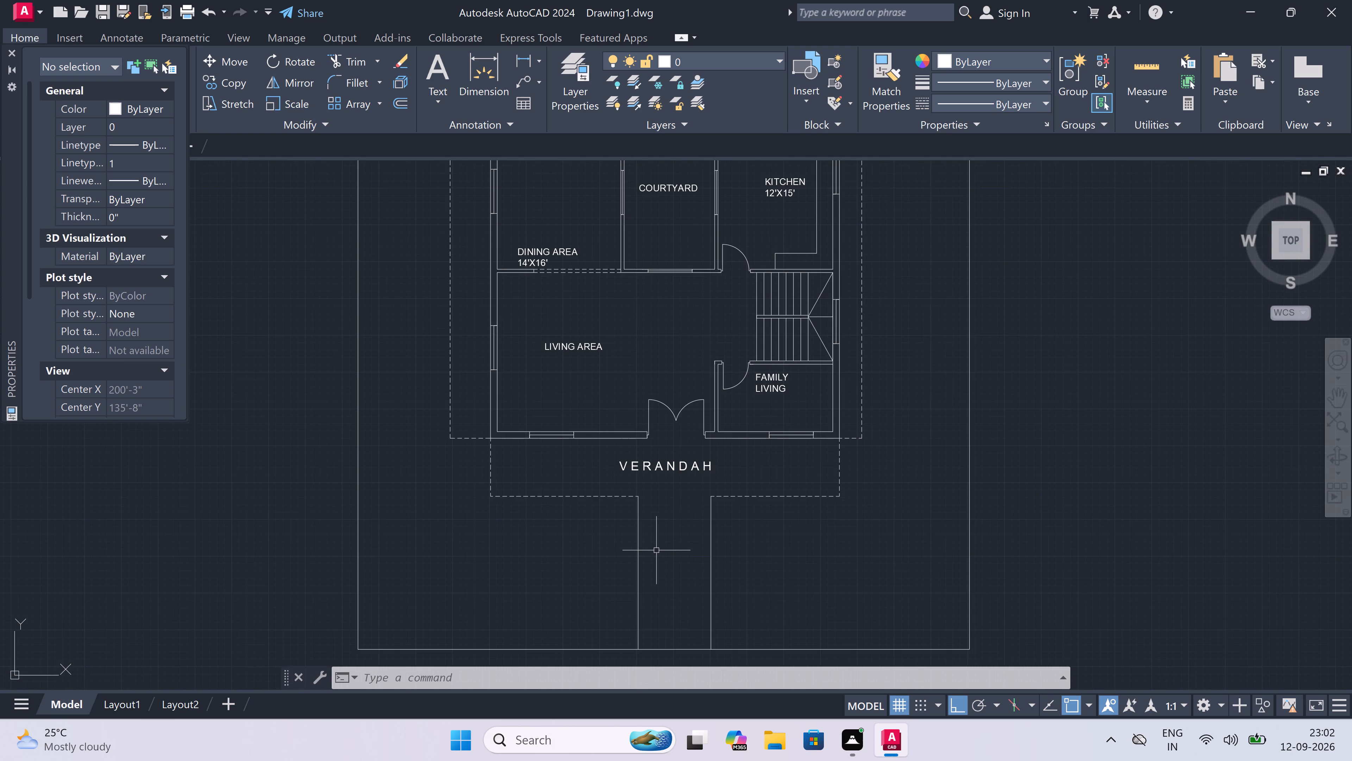
scroll(655, 549, "down", 1)
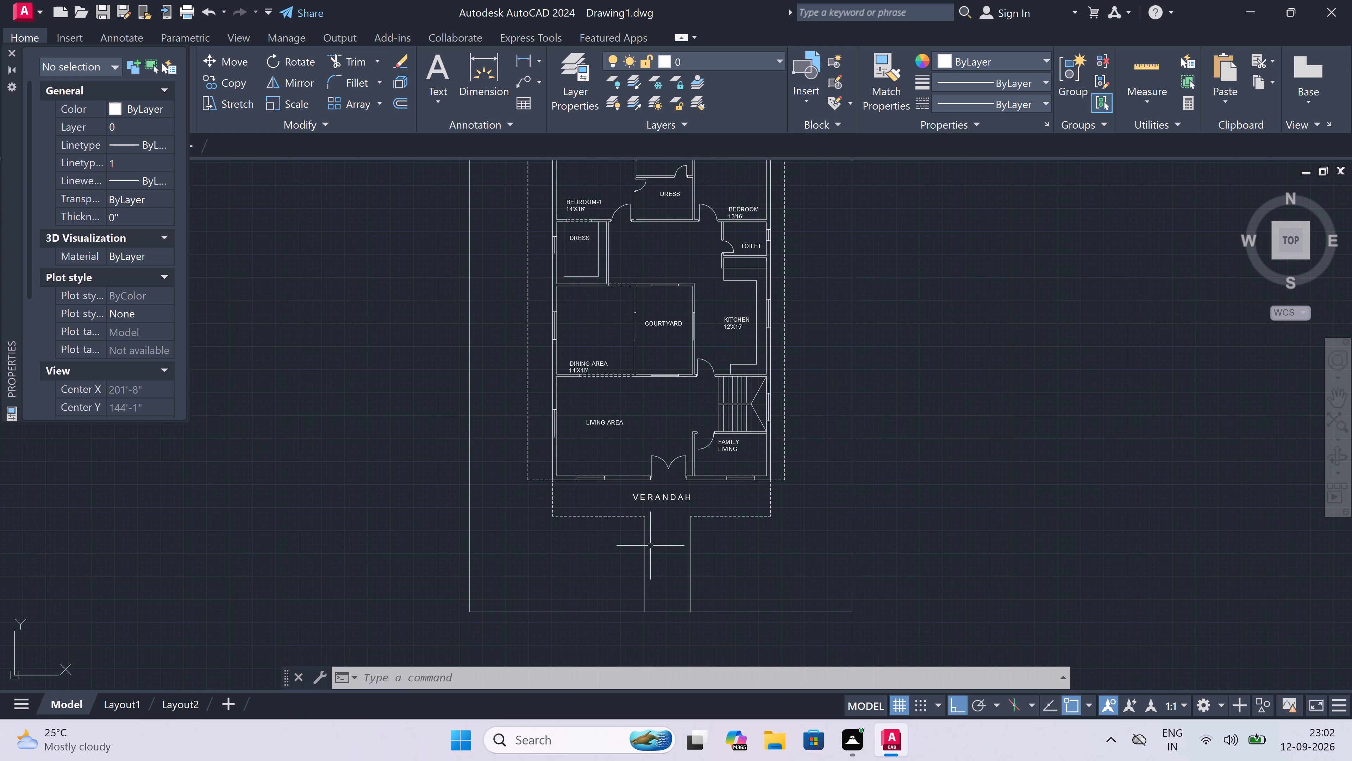
scroll(299, 376, "down", 3)
scroll(308, 379, "up", 2)
scroll(386, 350, "up", 2)
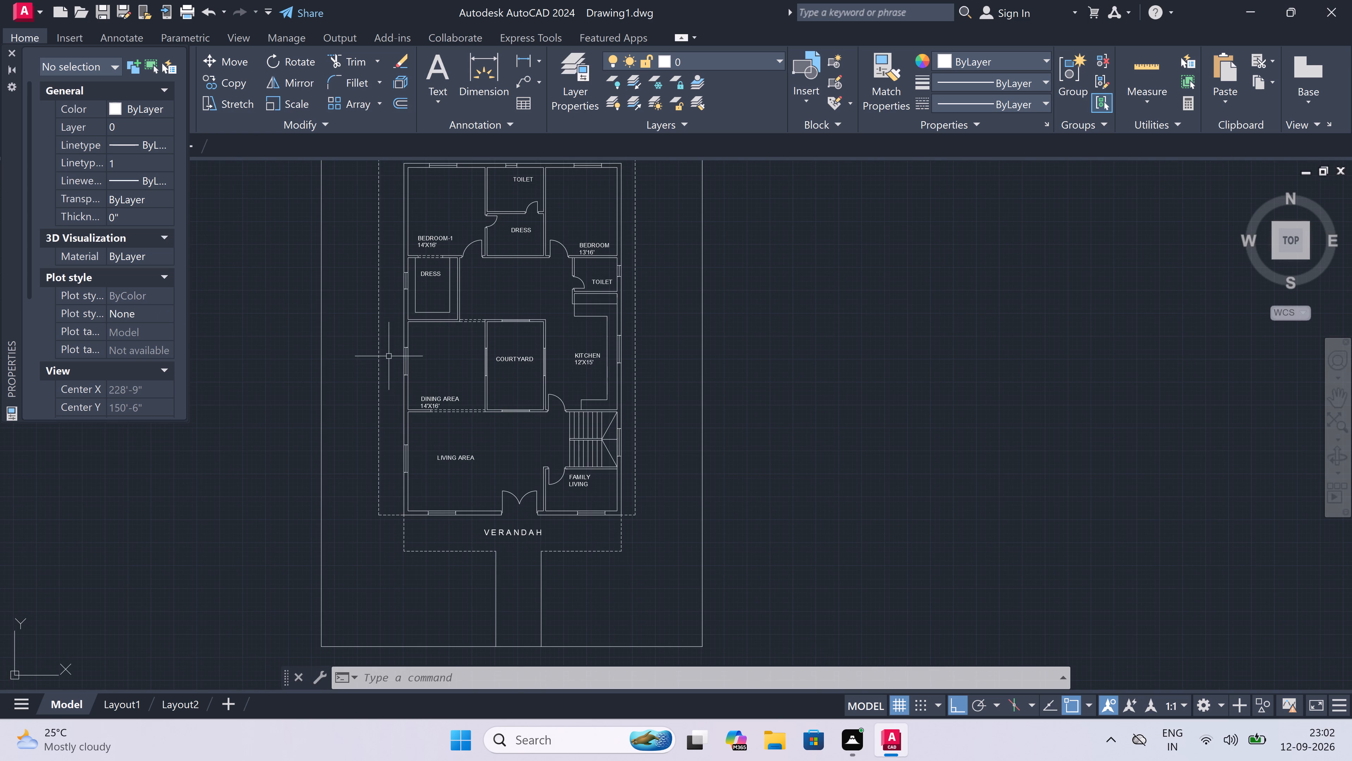
scroll(463, 517, "up", 3)
scroll(464, 515, "down", 2)
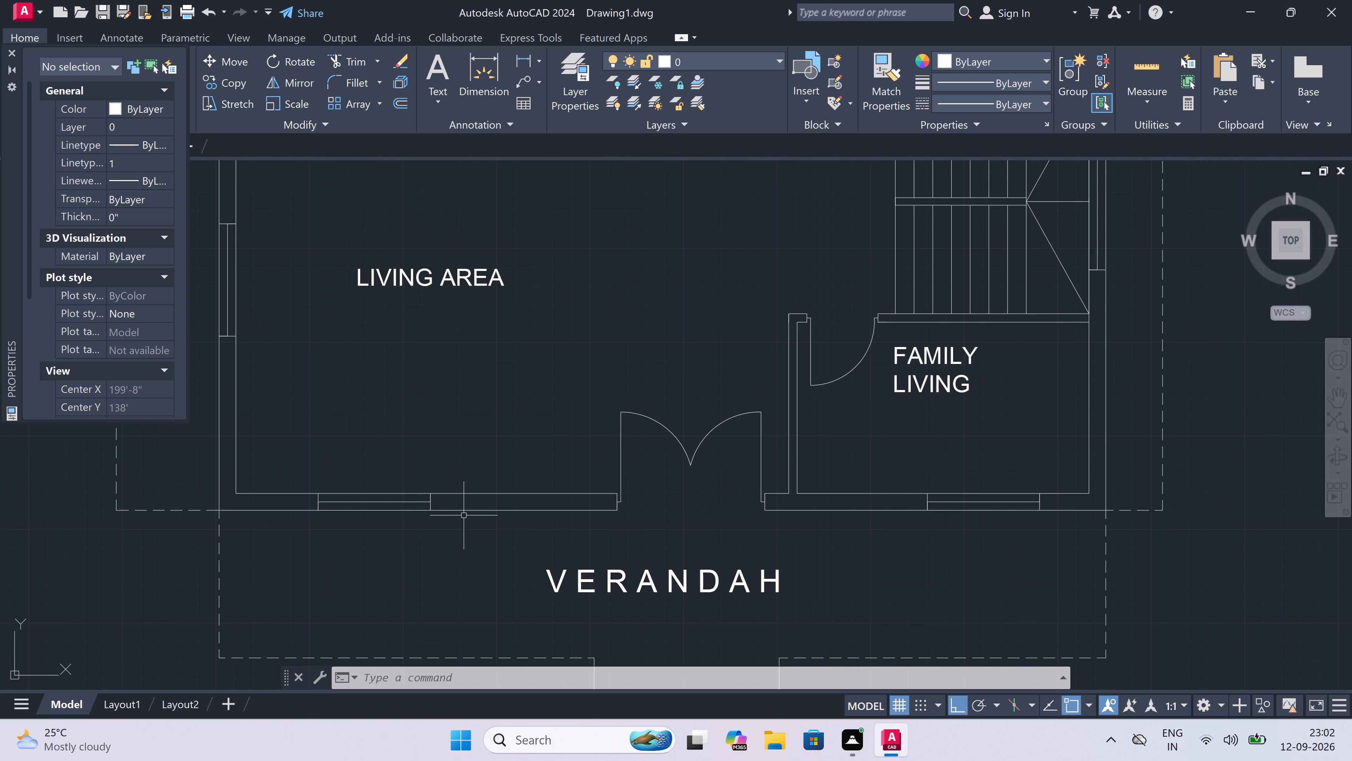
scroll(465, 516, "down", 2)
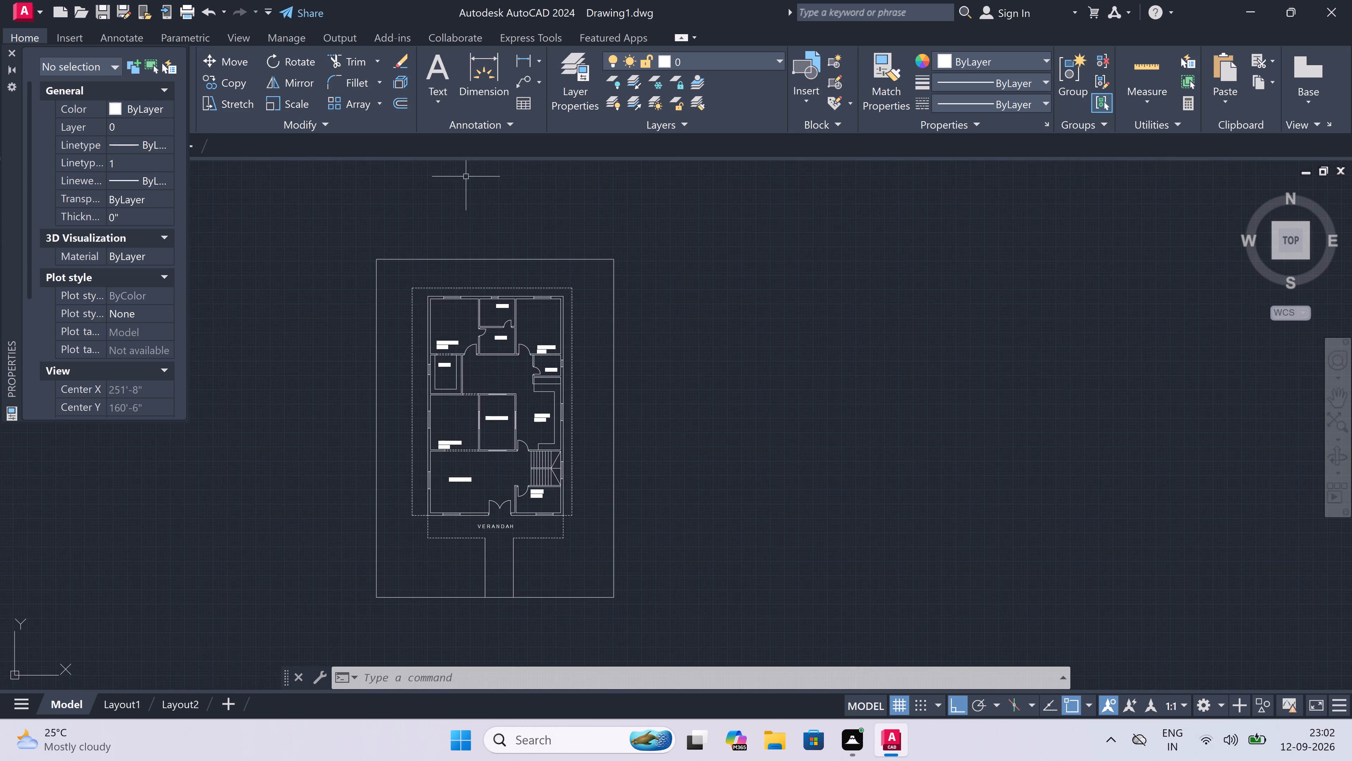
scroll(466, 192, "up", 3)
scroll(466, 203, "down", 2)
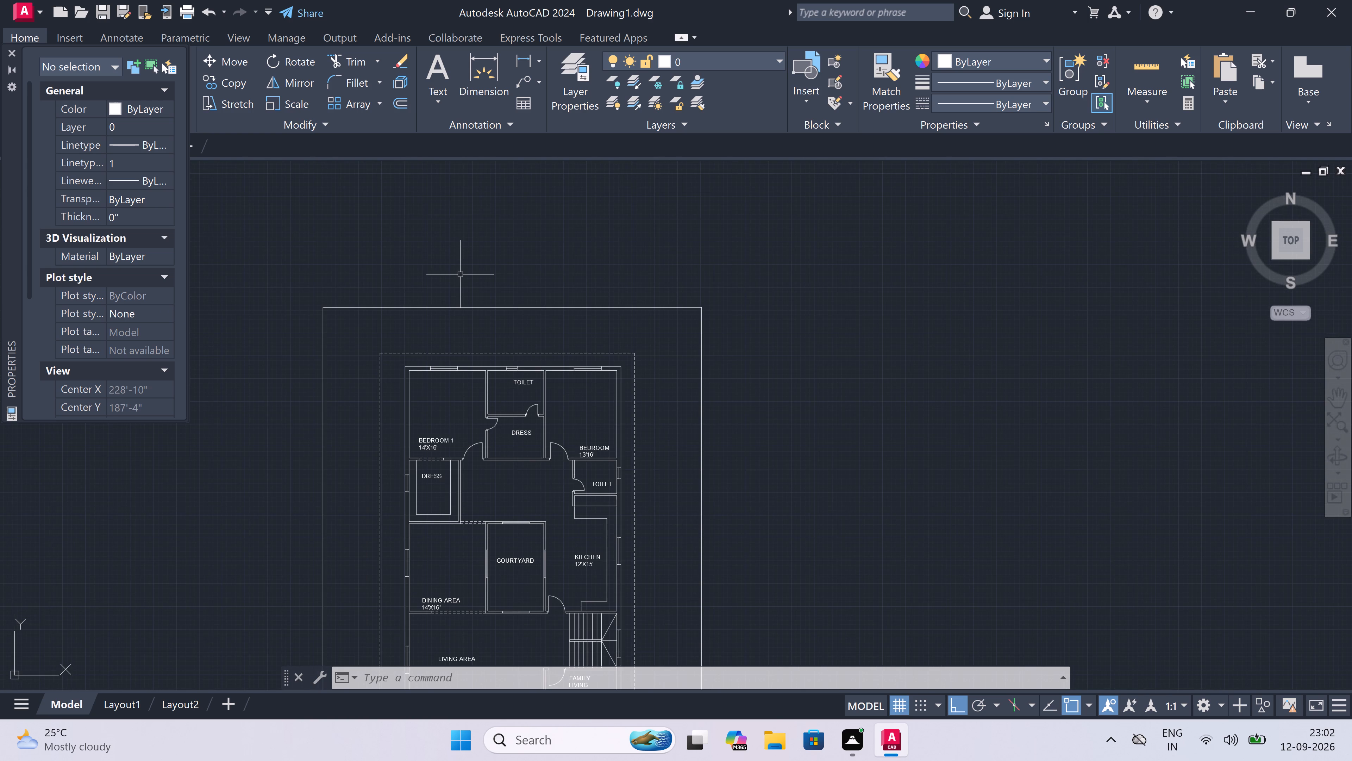
scroll(460, 274, "down", 6)
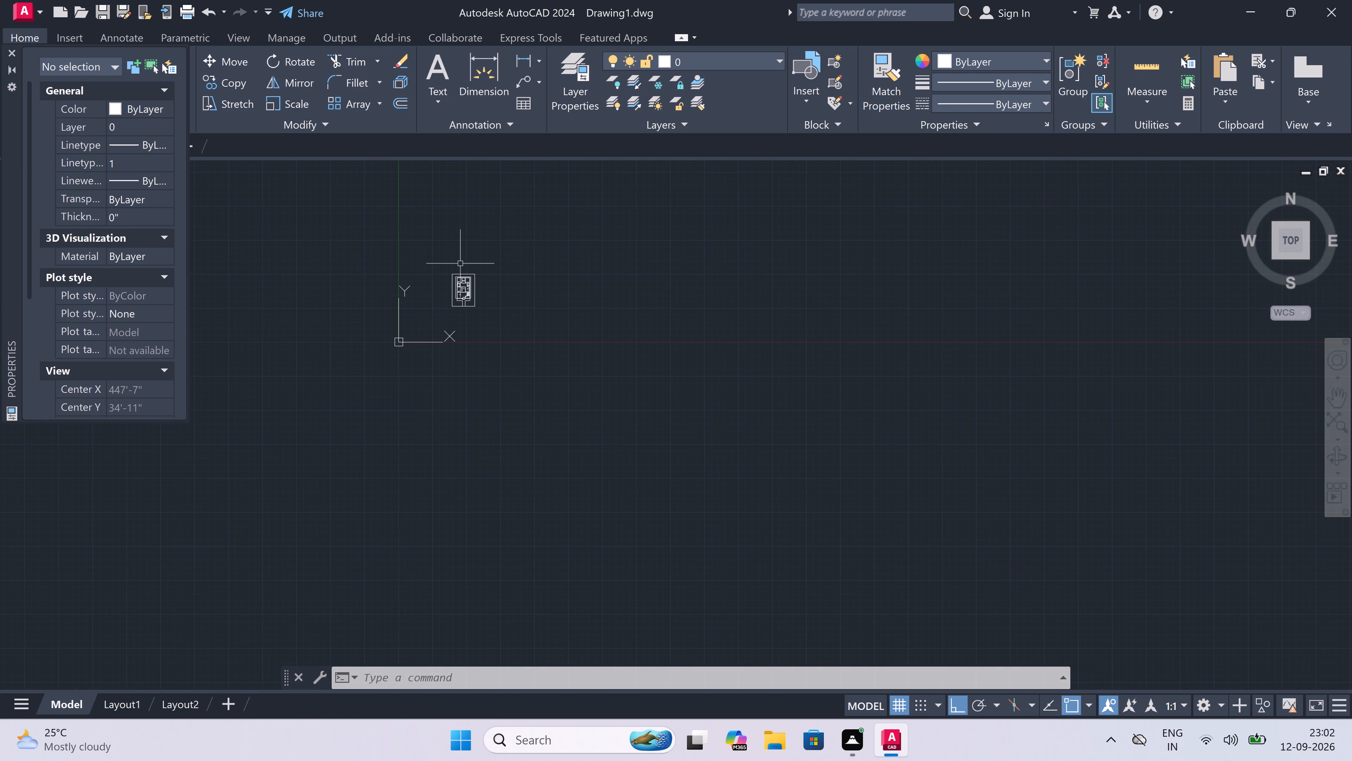
scroll(459, 236, "up", 3)
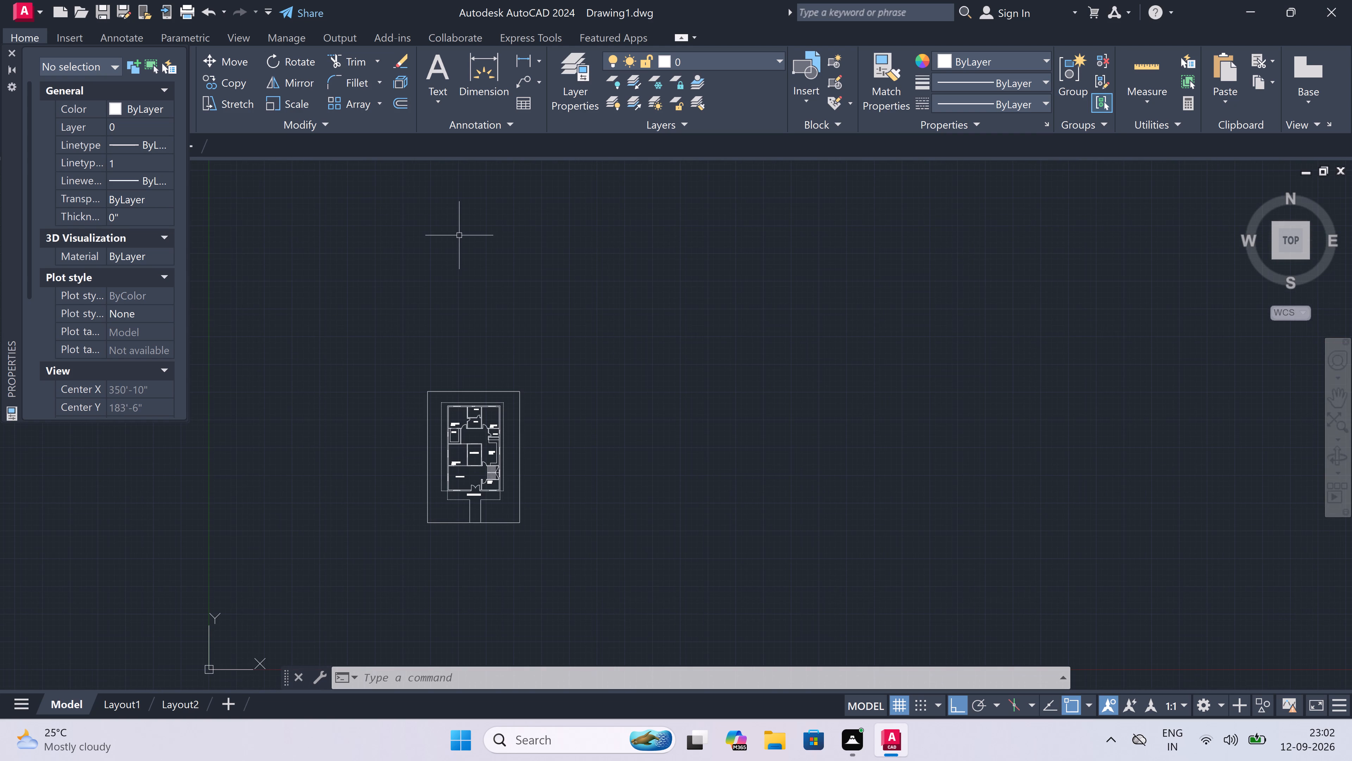
scroll(469, 461, "up", 4)
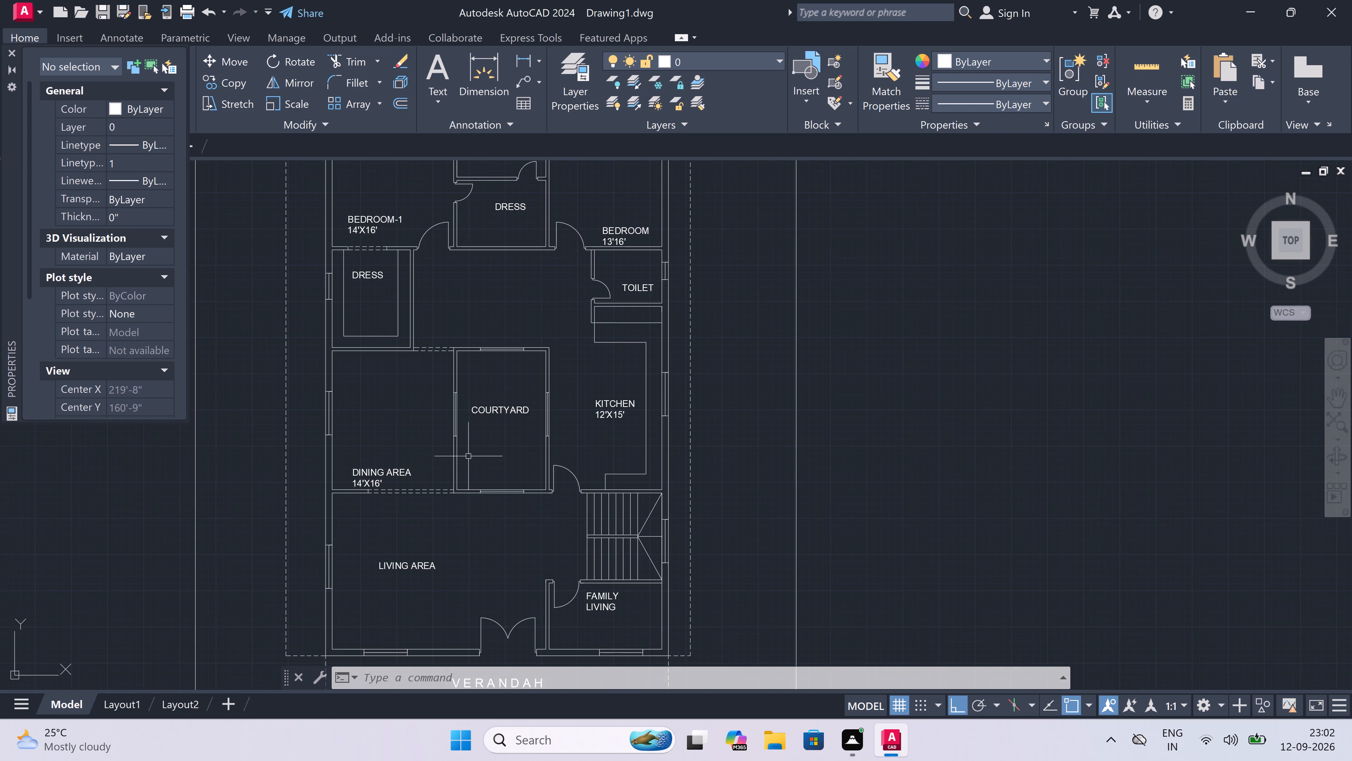
scroll(468, 453, "down", 1)
scroll(468, 453, "up", 1)
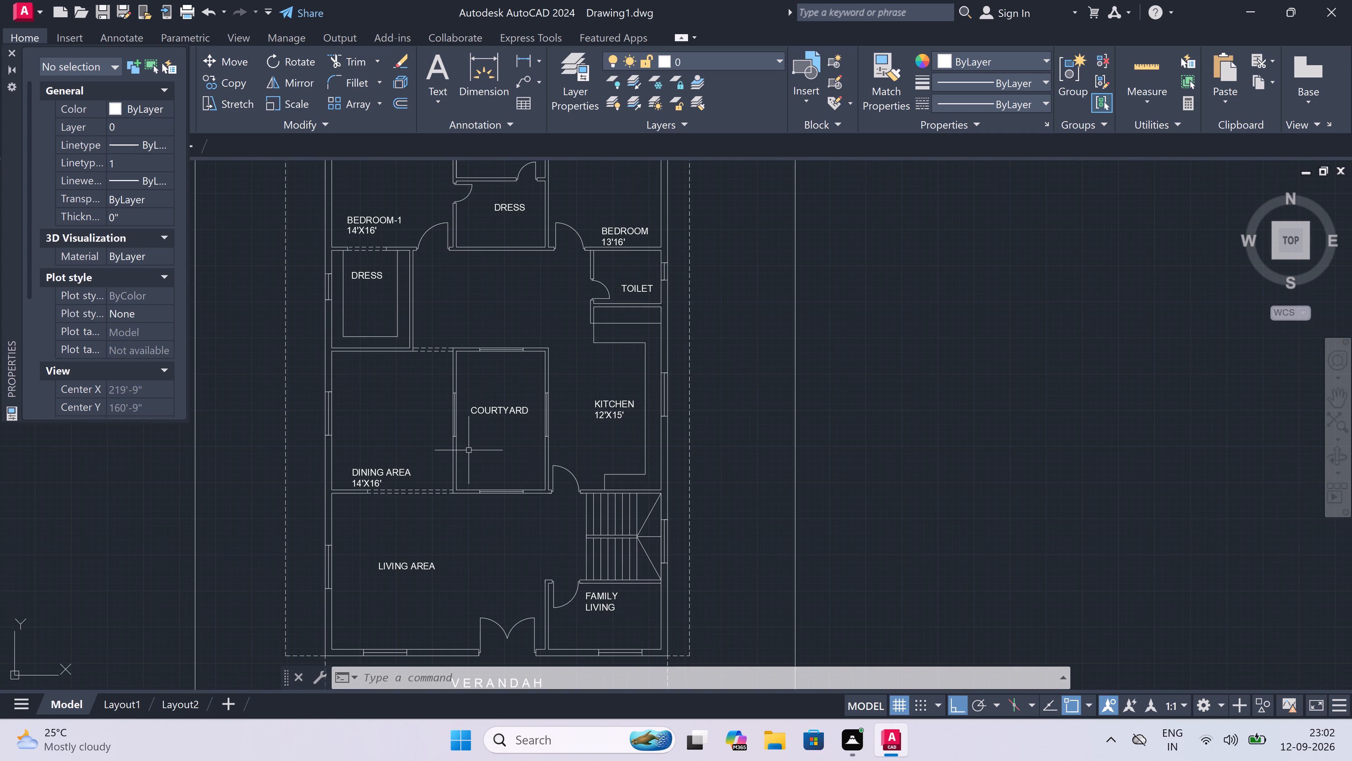
Close the Properties palette to clear the drawing area around the floor plan.
left_click(12, 48)
scroll(121, 243, "down", 2)
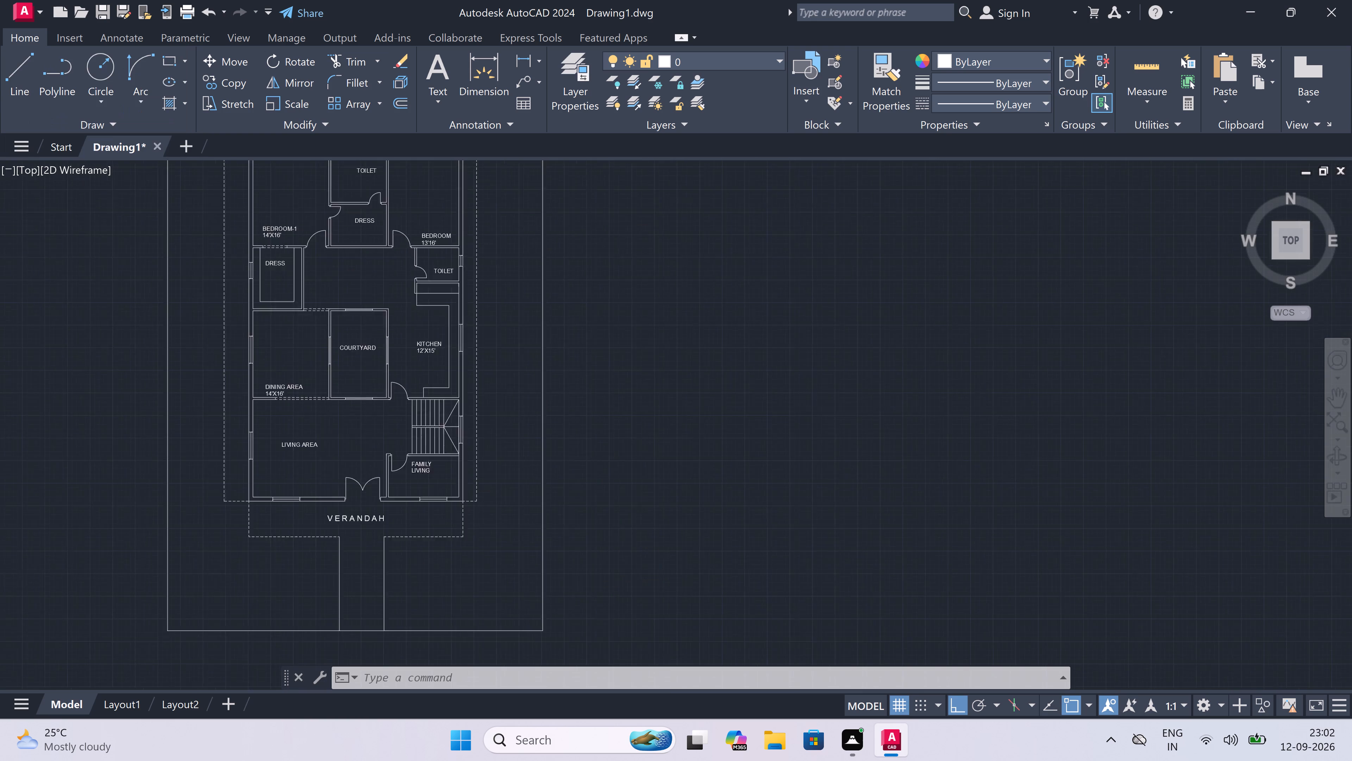
scroll(124, 233, "down", 3)
scroll(123, 208, "up", 2)
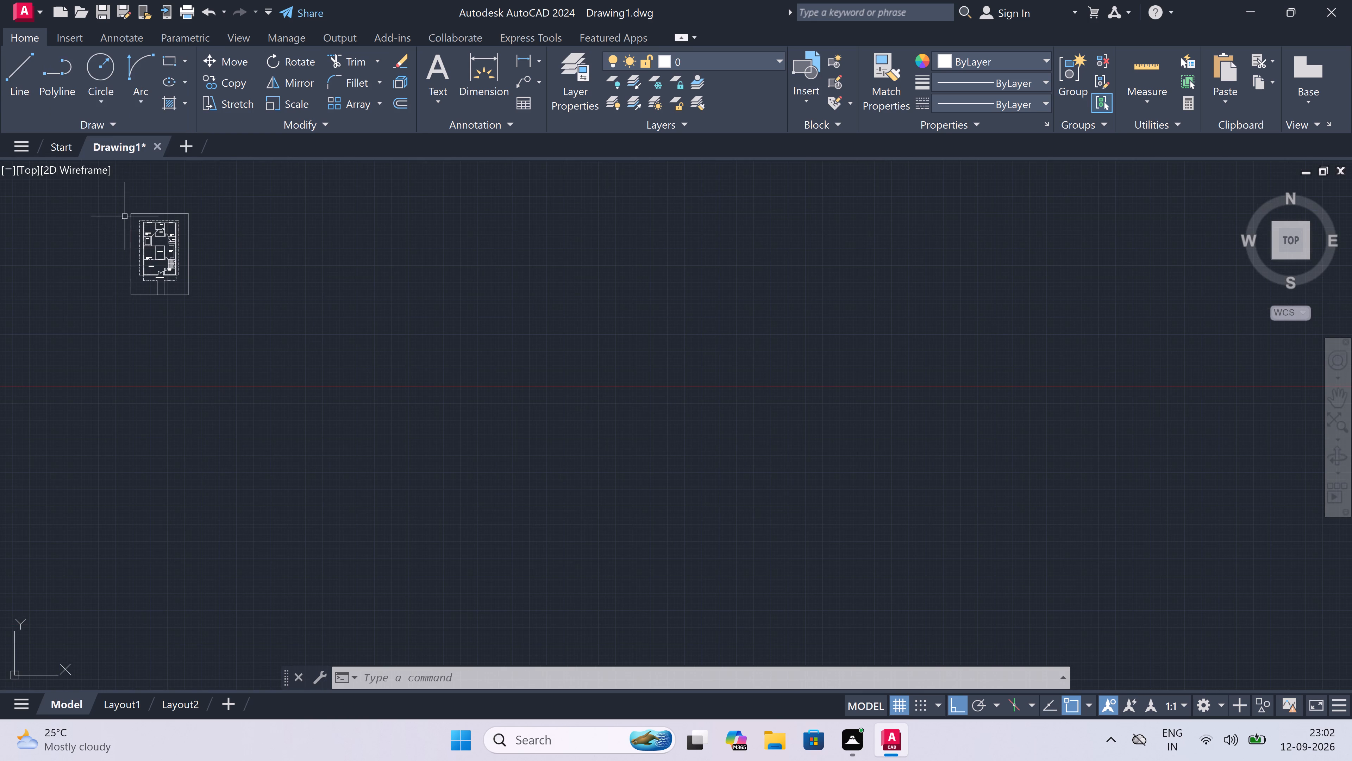
scroll(123, 208, "up", 1)
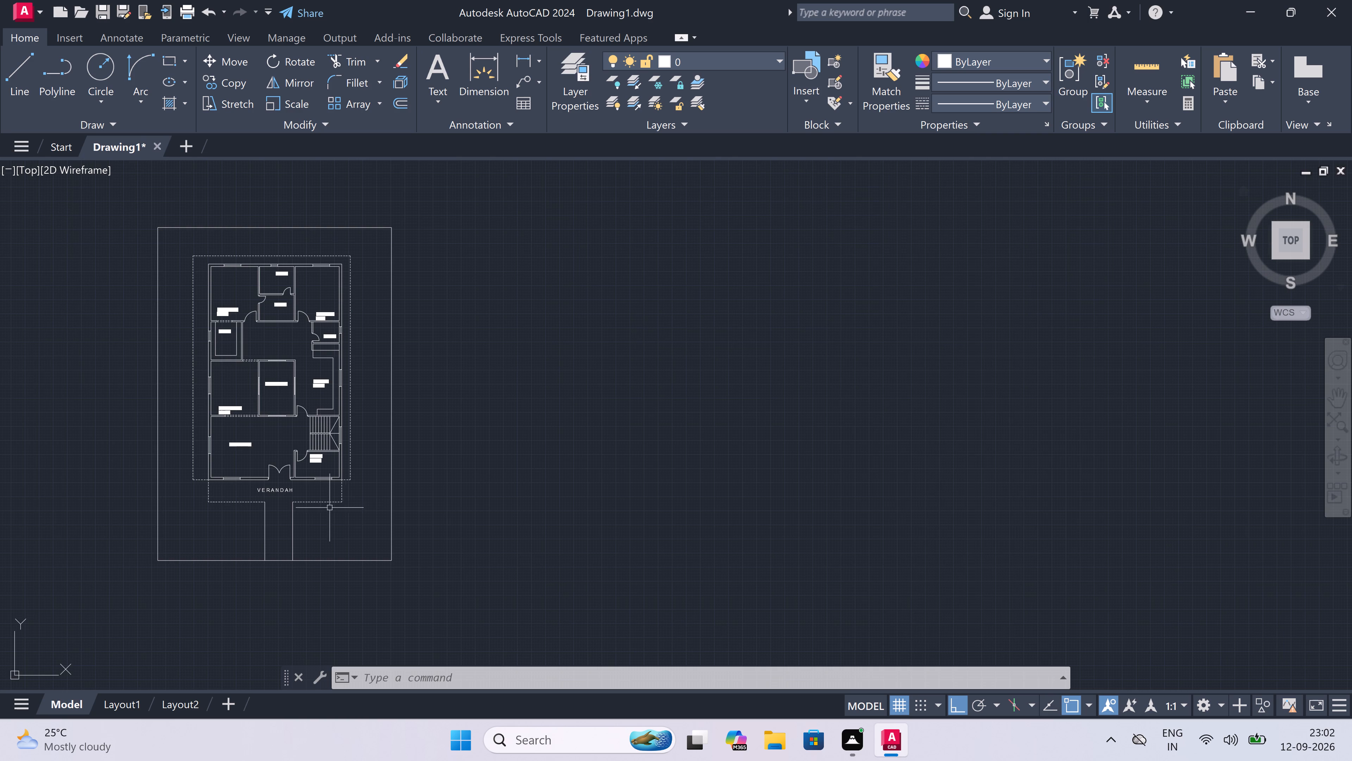
scroll(299, 515, "up", 2)
scroll(299, 515, "down", 2)
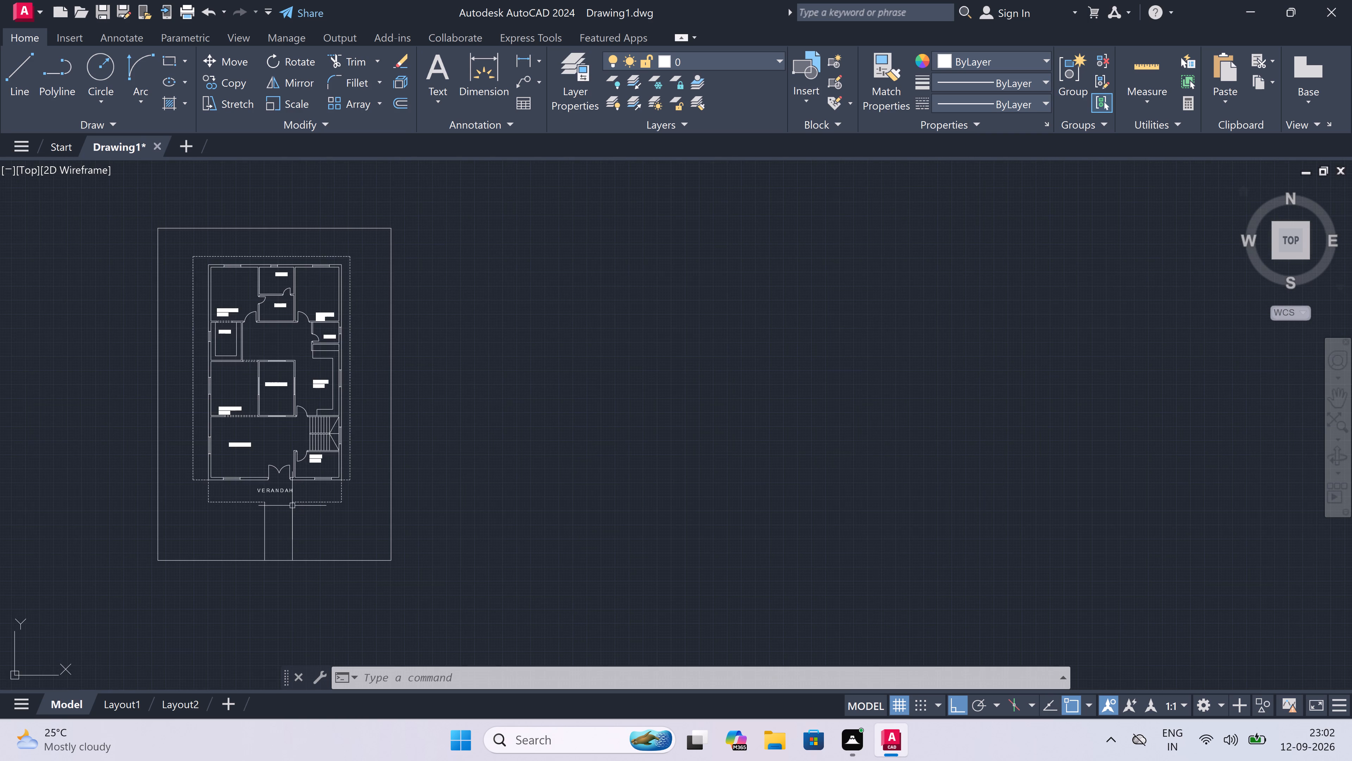
scroll(143, 426, "up", 1)
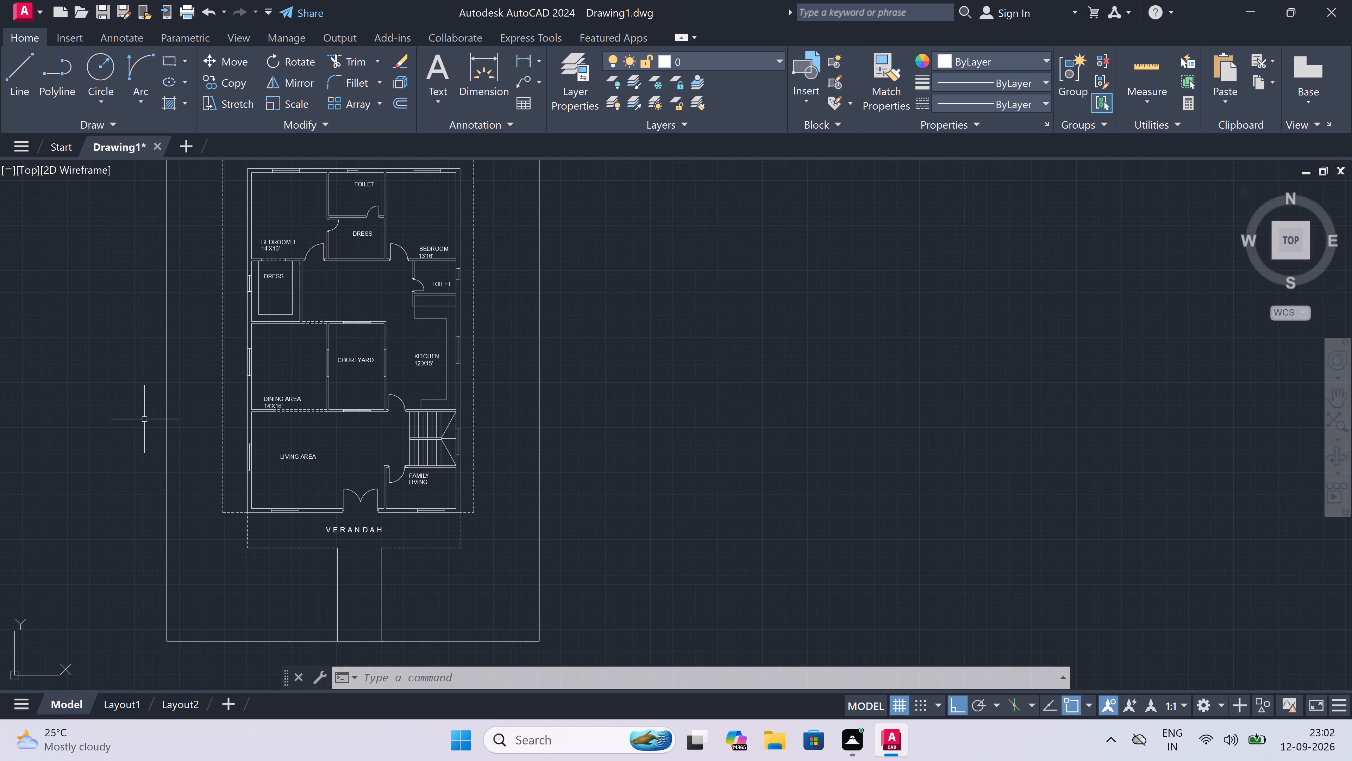
Look through the recent documents and their preview thumbnails for a drawing containing car blocks.
left_click(19, 10)
scroll(195, 246, "down", 1)
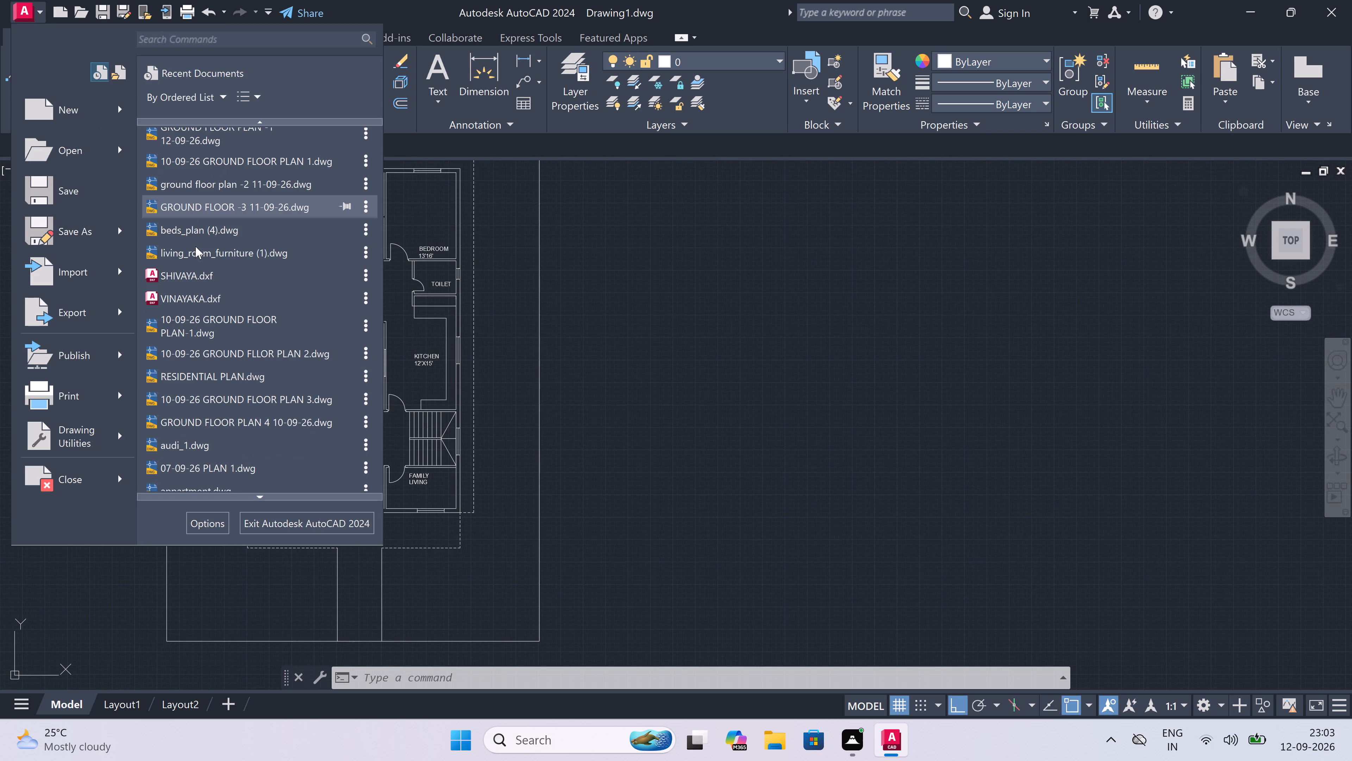
scroll(196, 246, "down", 2)
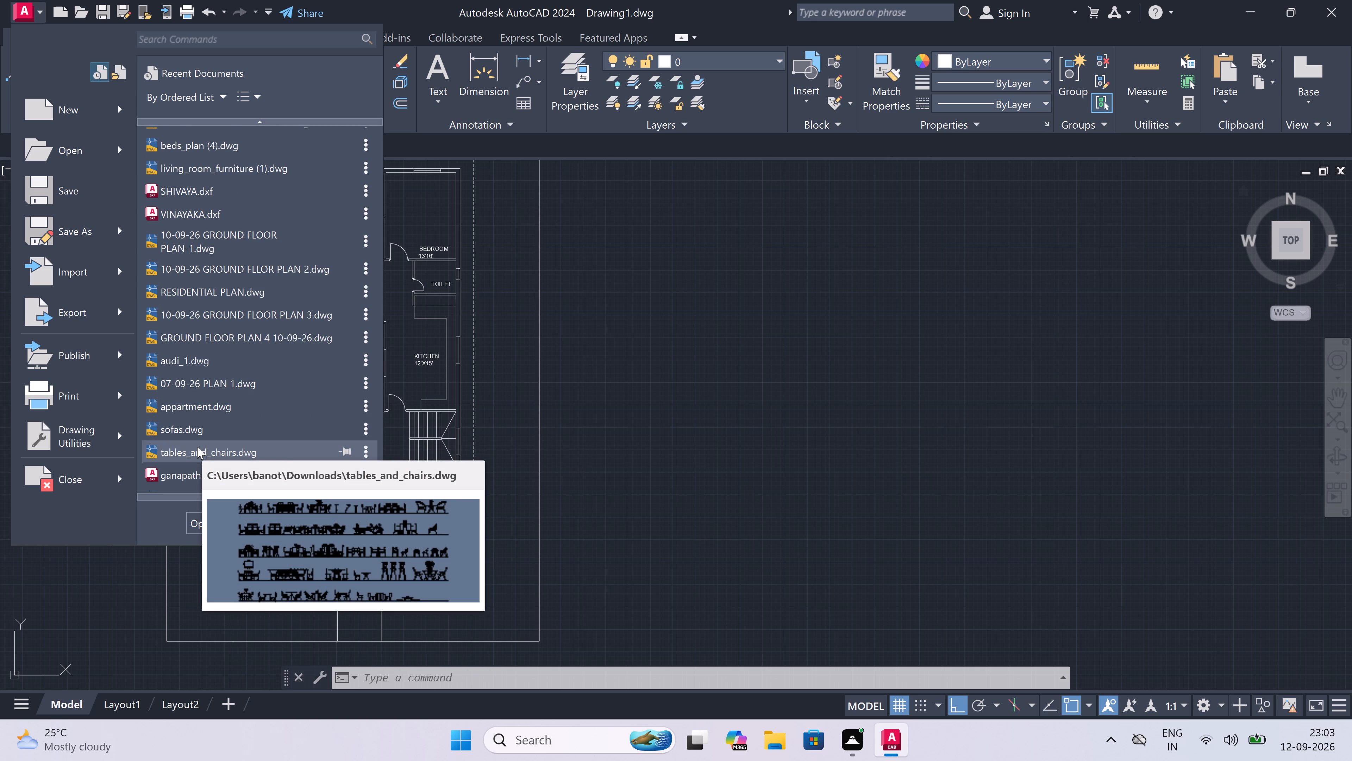
scroll(197, 447, "down", 2)
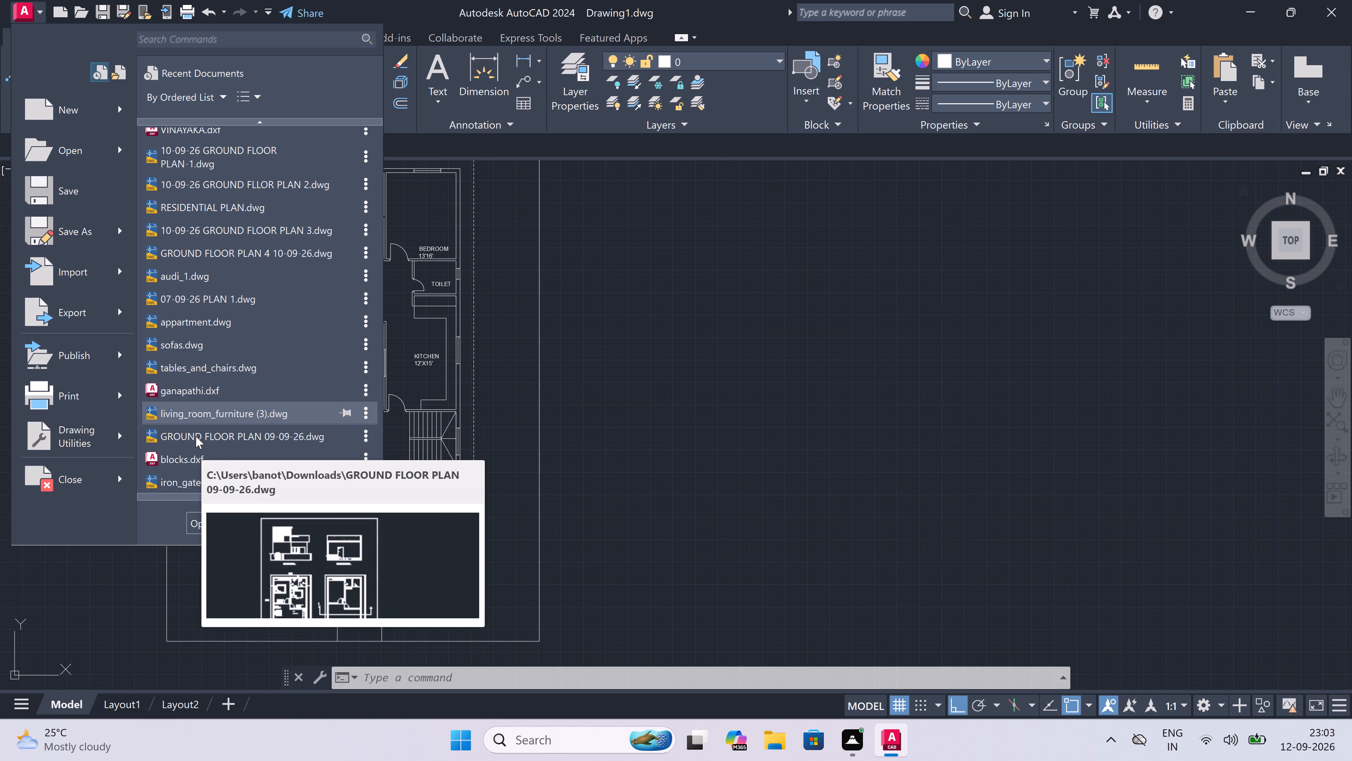
scroll(197, 436, "down", 1)
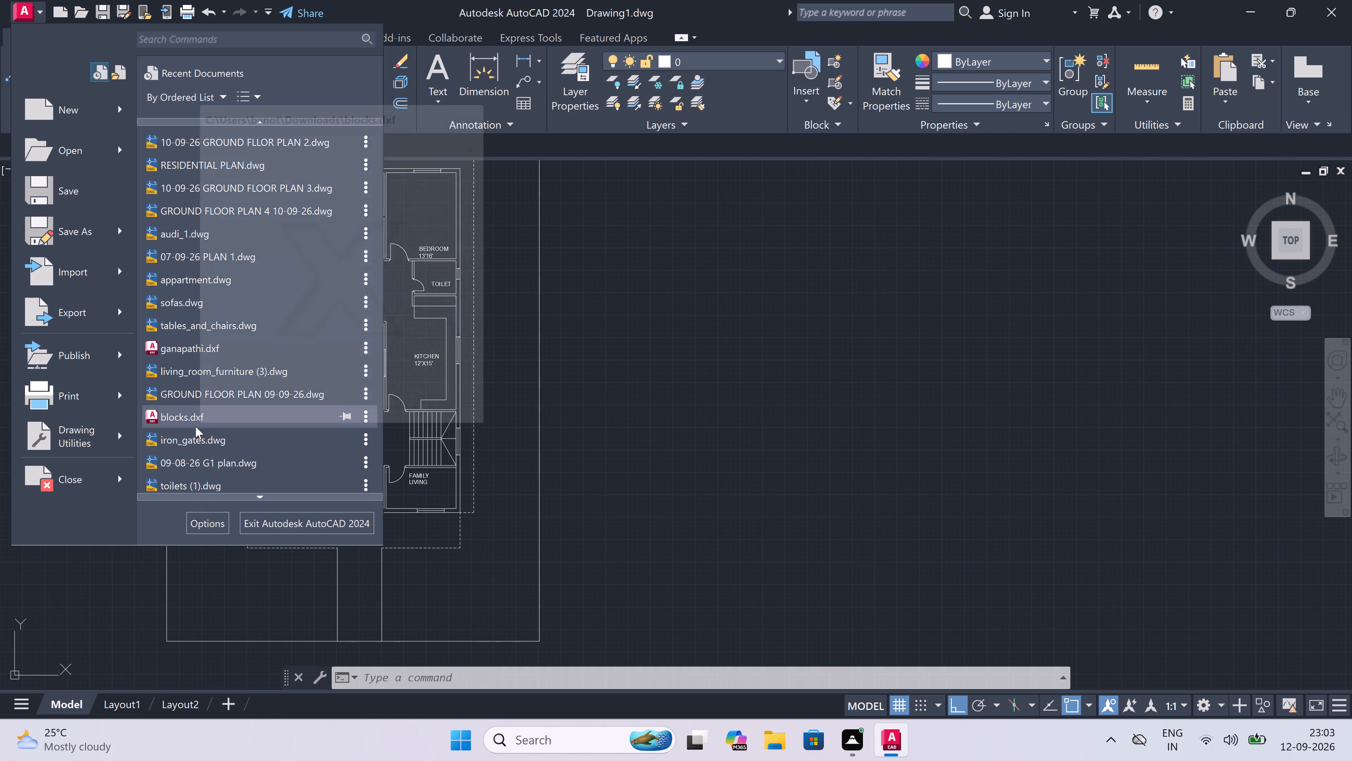
scroll(195, 426, "down", 3)
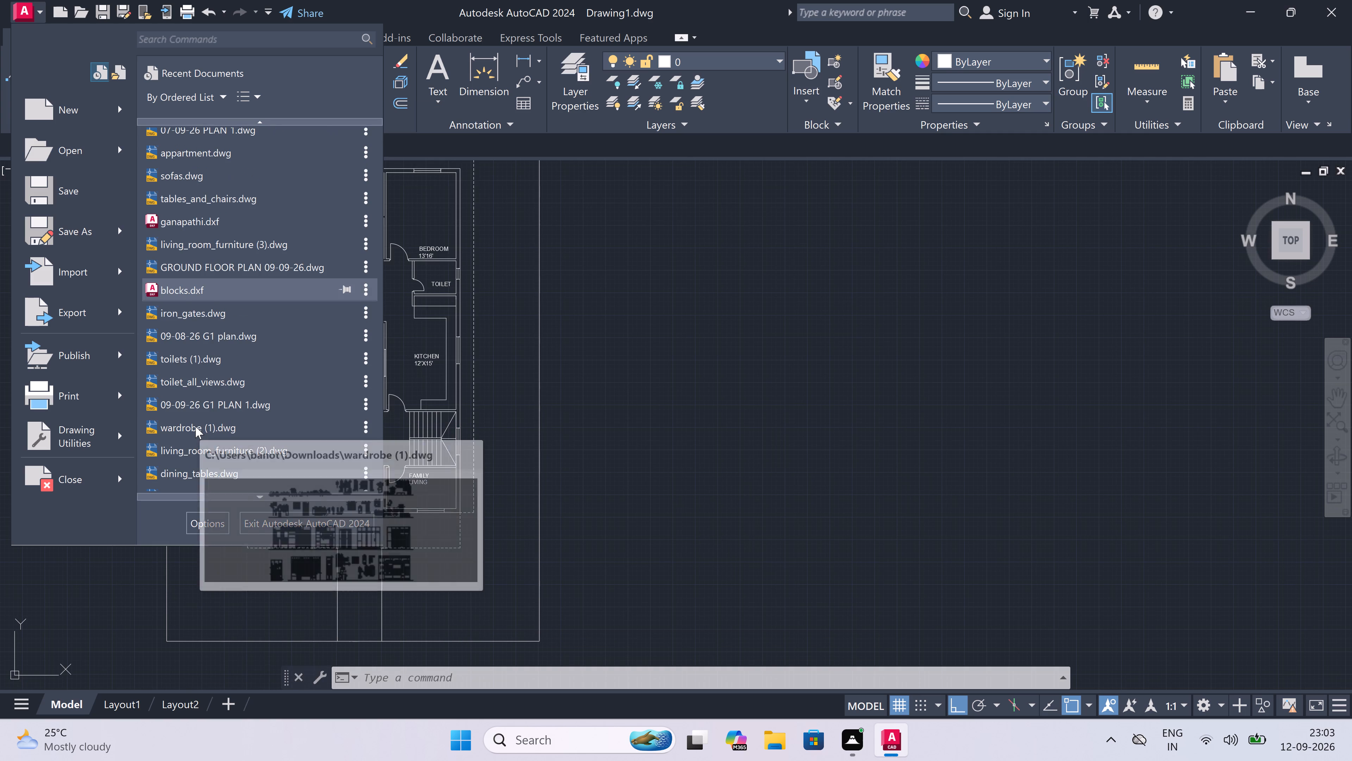
scroll(195, 427, "down", 1)
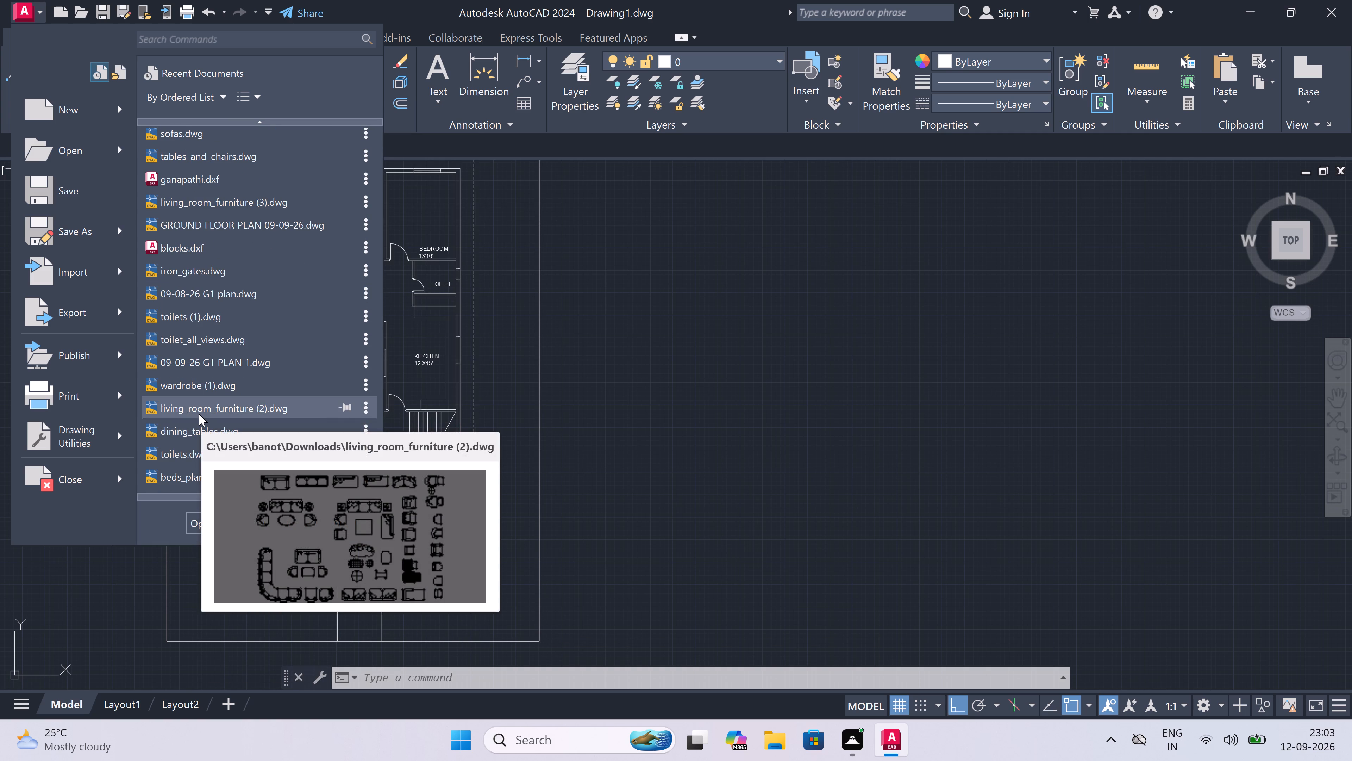
scroll(199, 414, "down", 2)
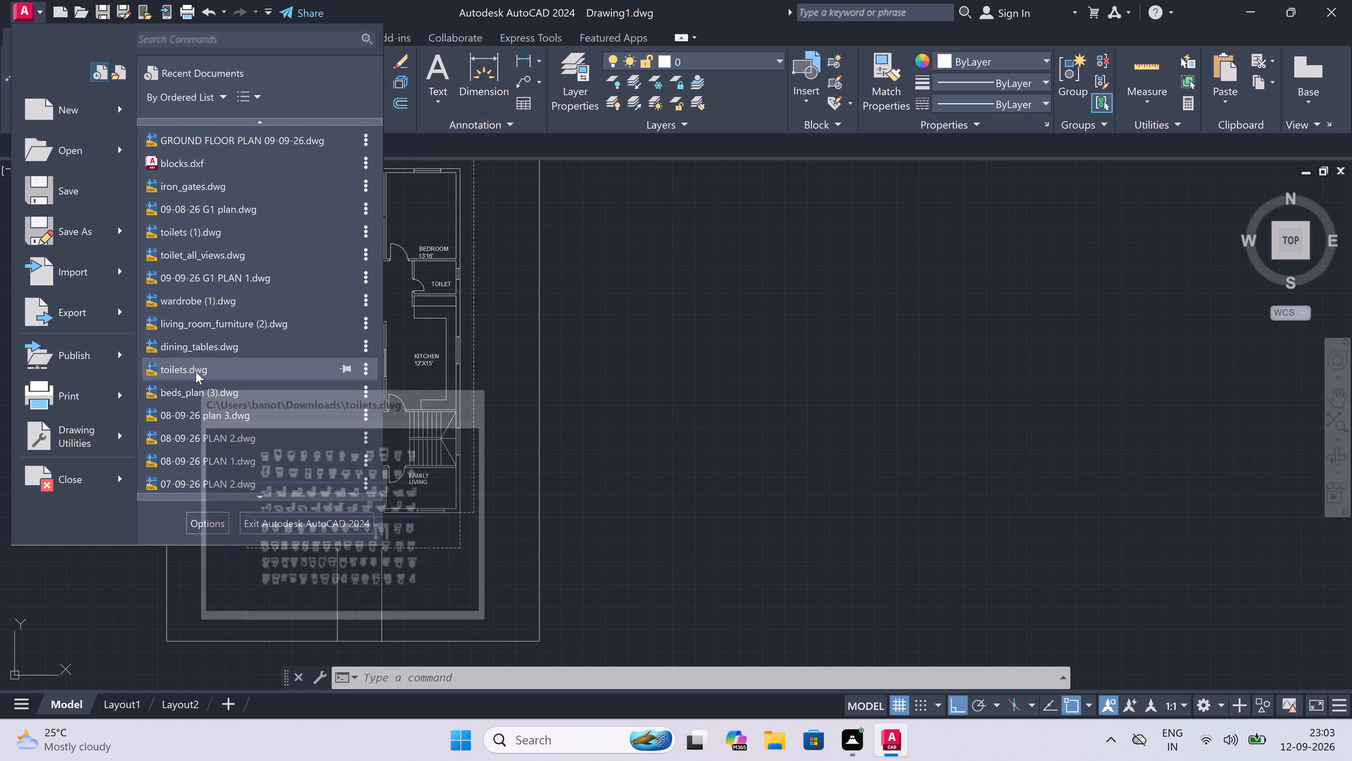
scroll(196, 372, "down", 5)
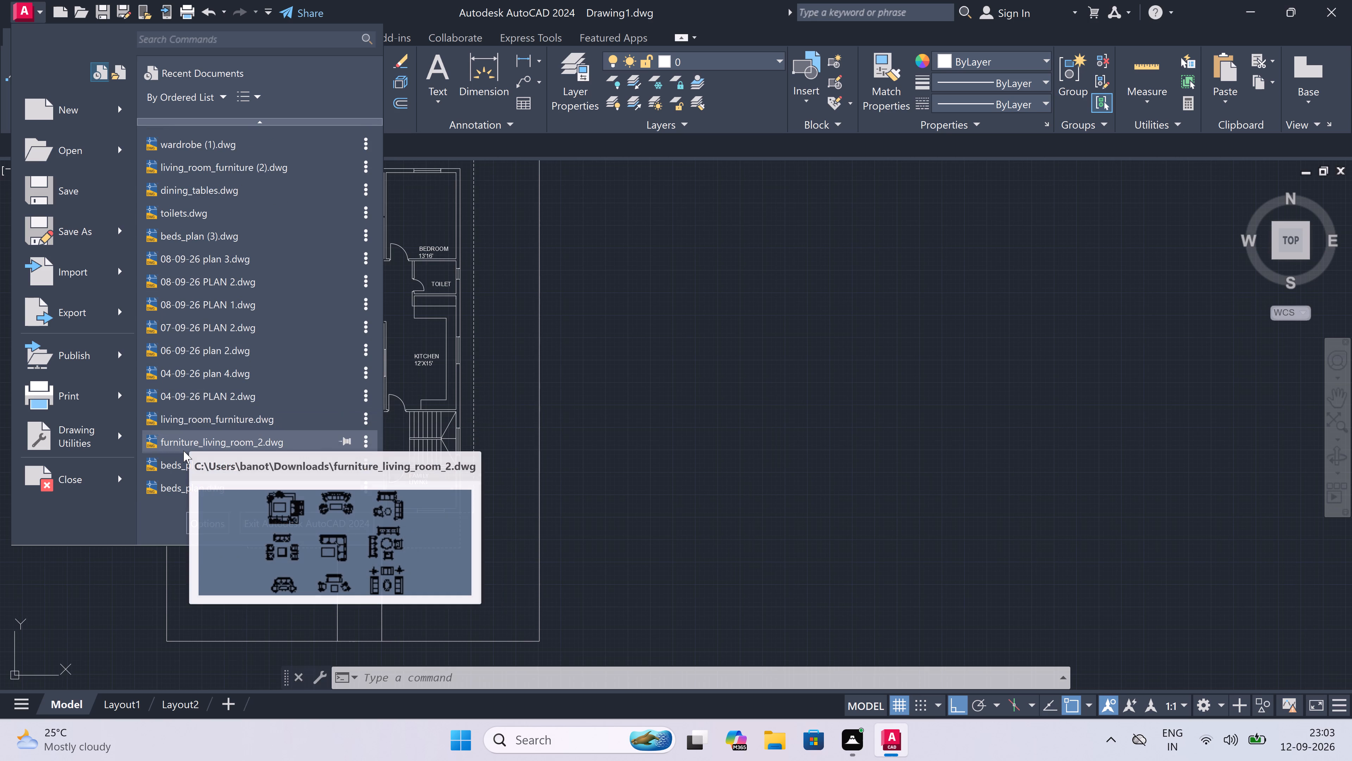
scroll(183, 451, "down", 4)
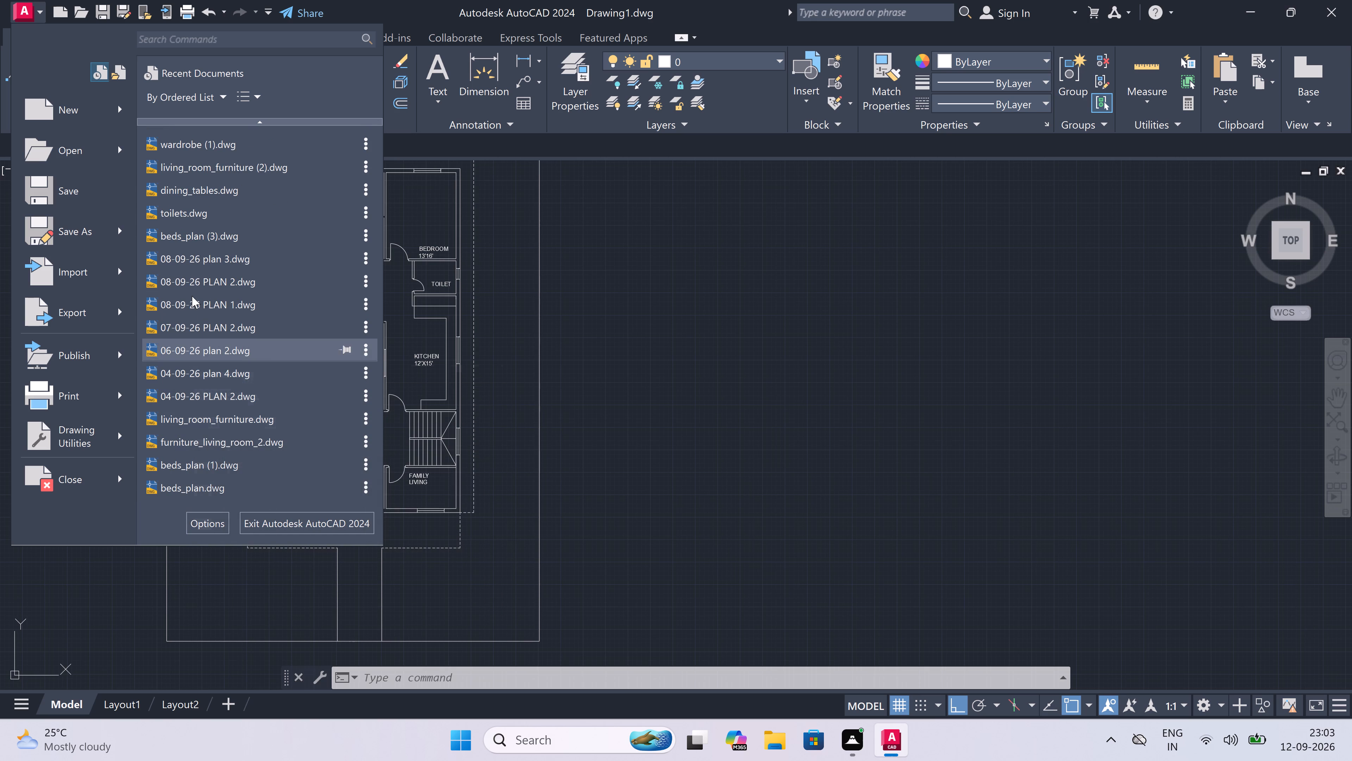
scroll(193, 262, "up", 3)
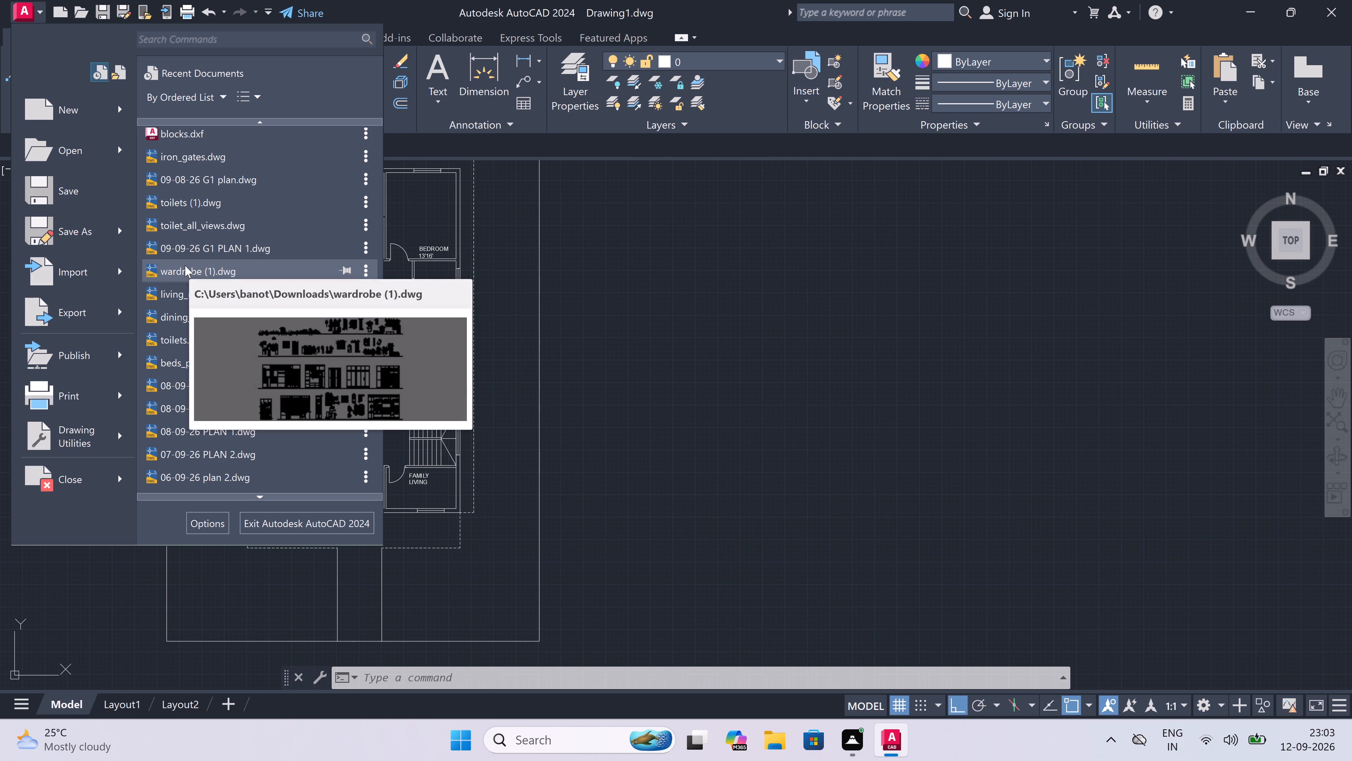
scroll(185, 264, "up", 2)
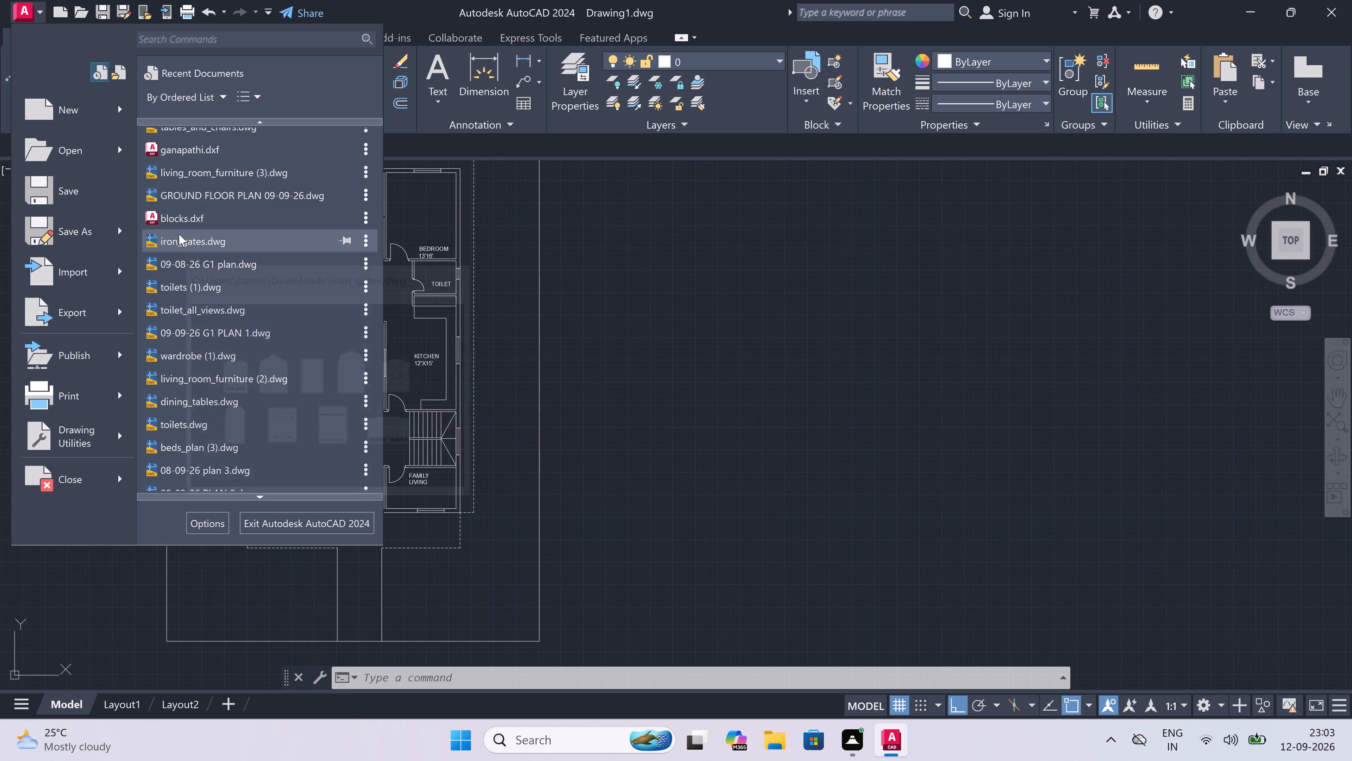
scroll(179, 225, "up", 1)
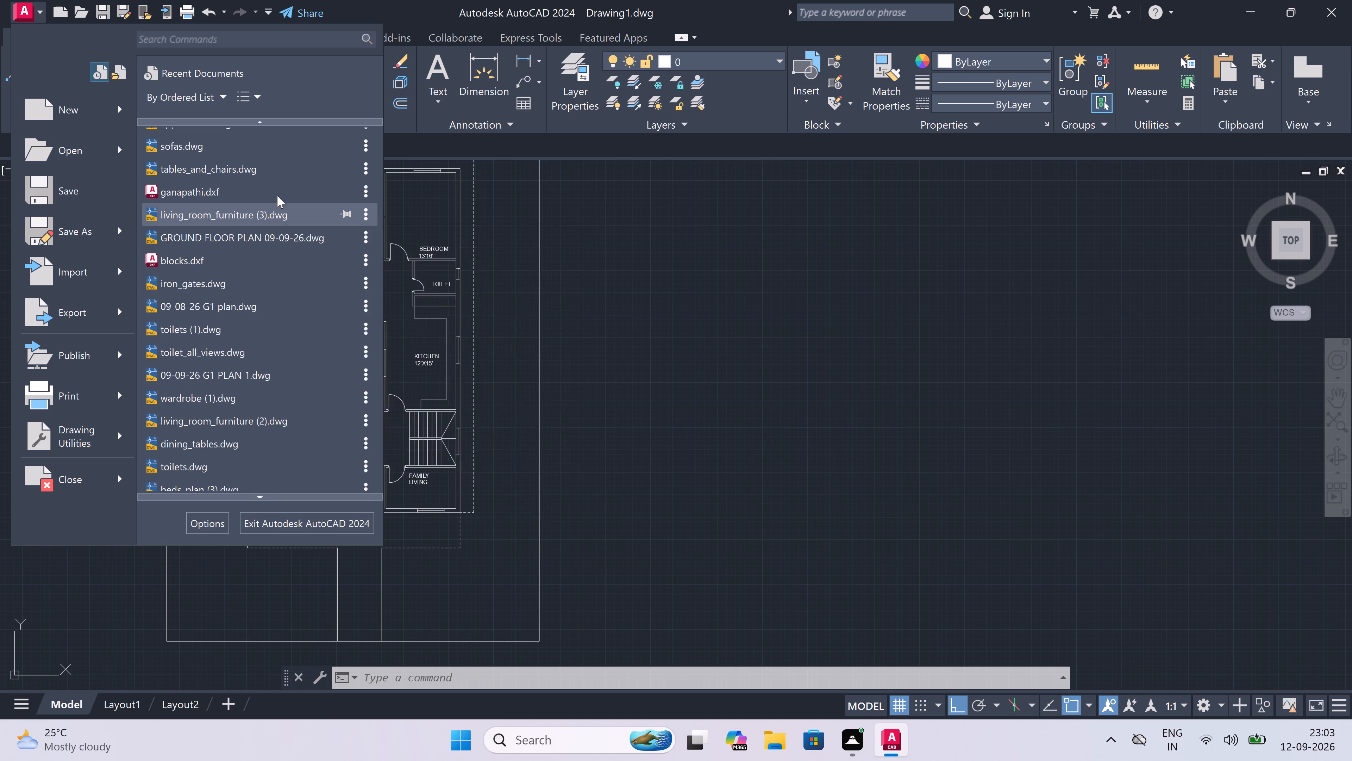
scroll(277, 192, "up", 3)
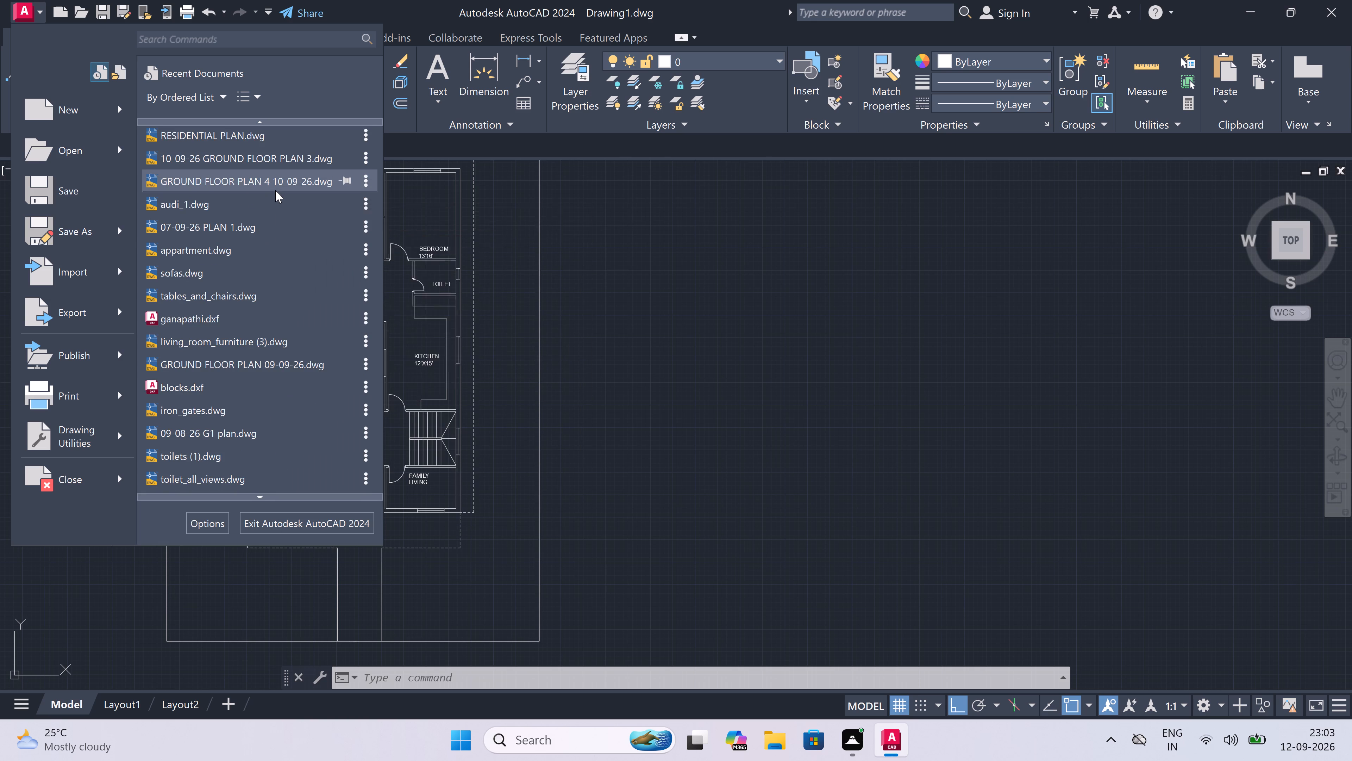
scroll(275, 190, "up", 2)
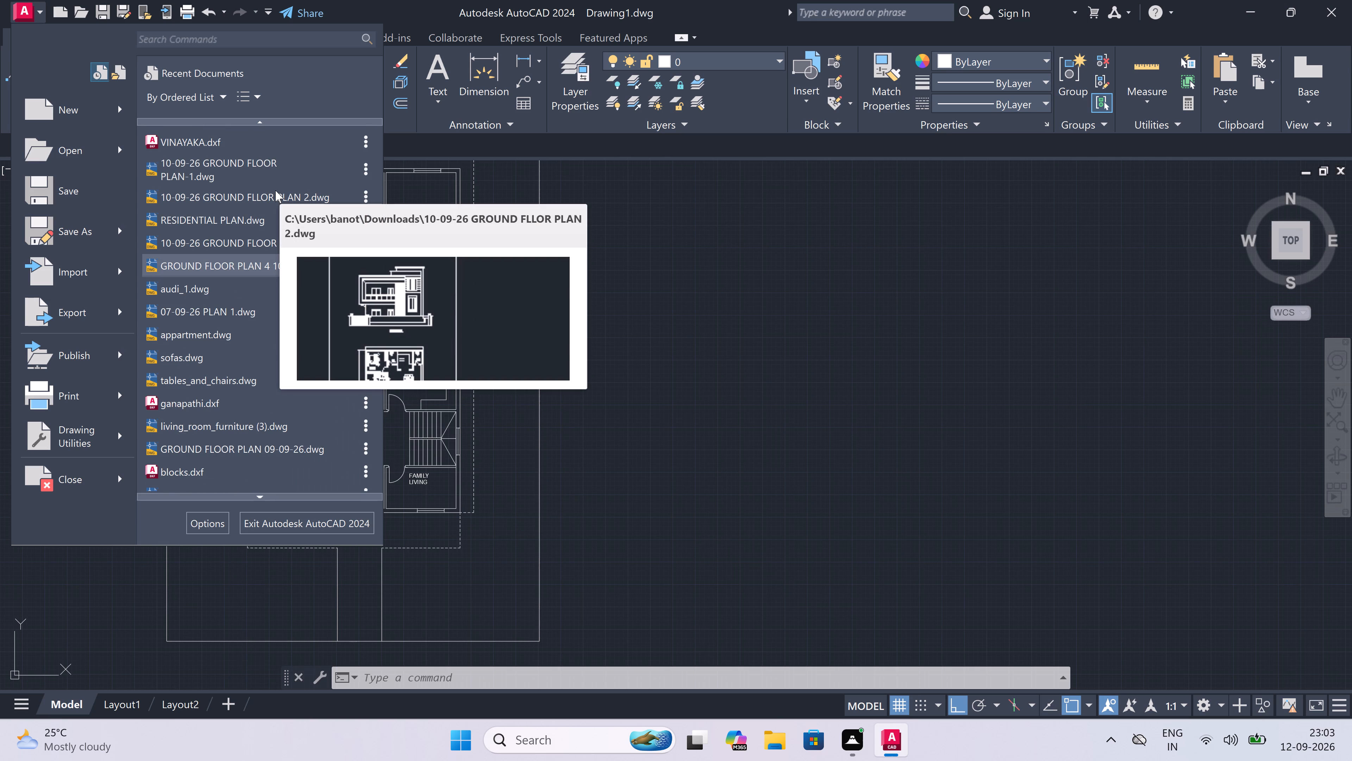
scroll(275, 190, "up", 2)
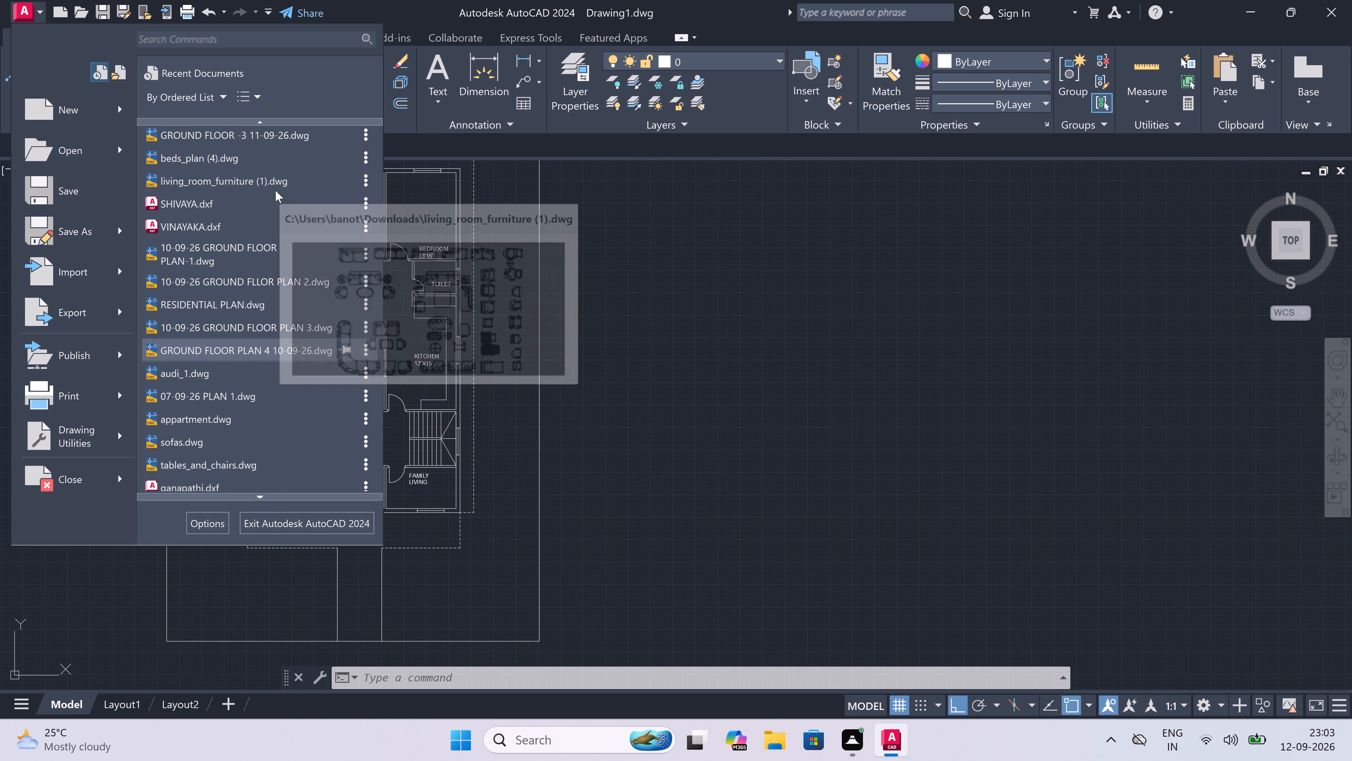
scroll(275, 190, "up", 2)
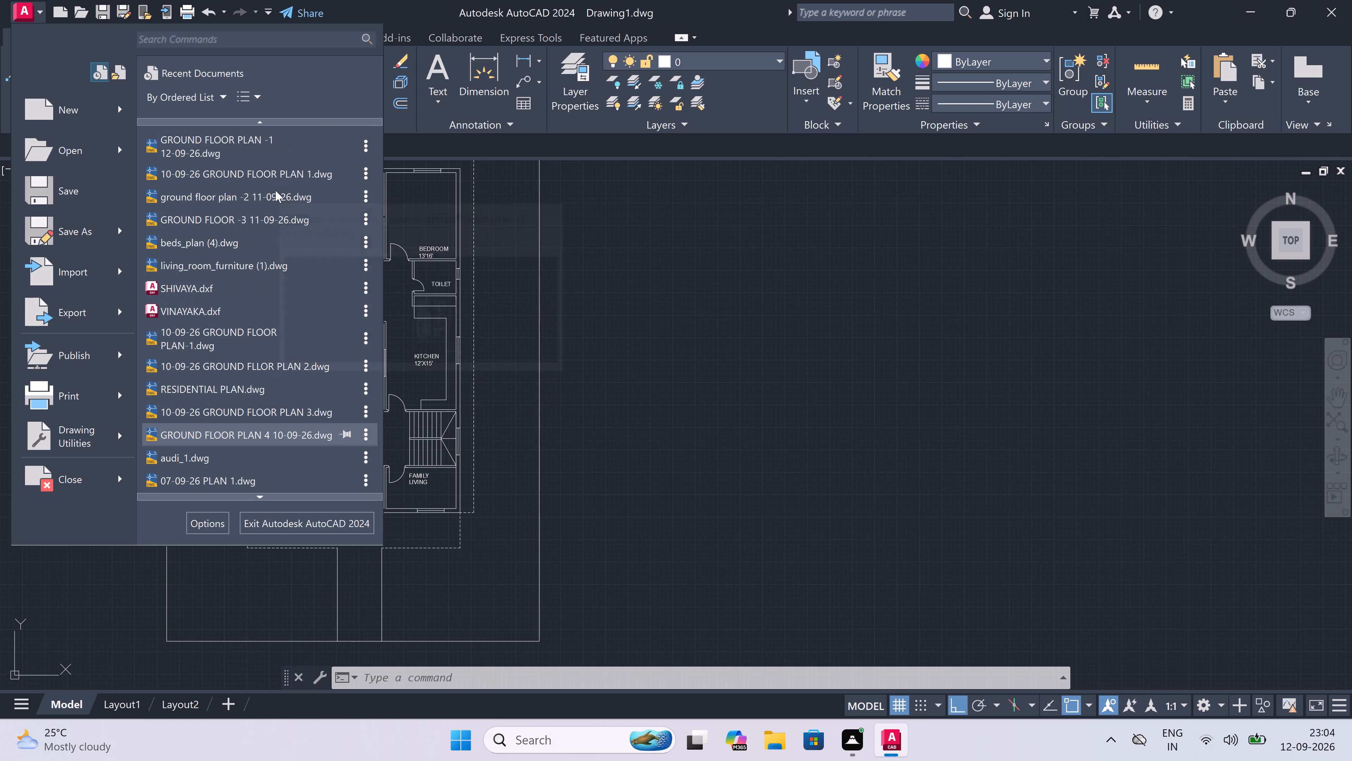
scroll(275, 190, "up", 3)
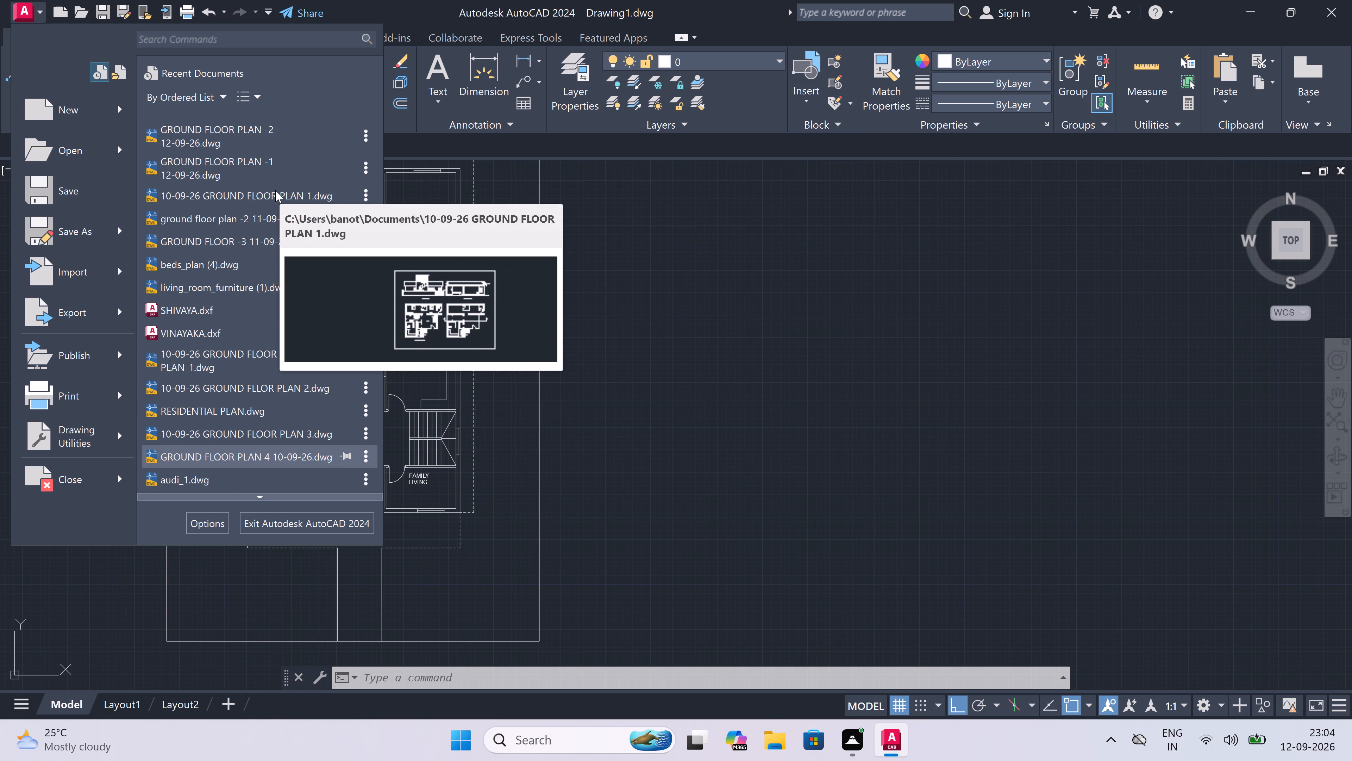
Open audi_1.dwg from the recent documents.
scroll(275, 190, "down", 3)
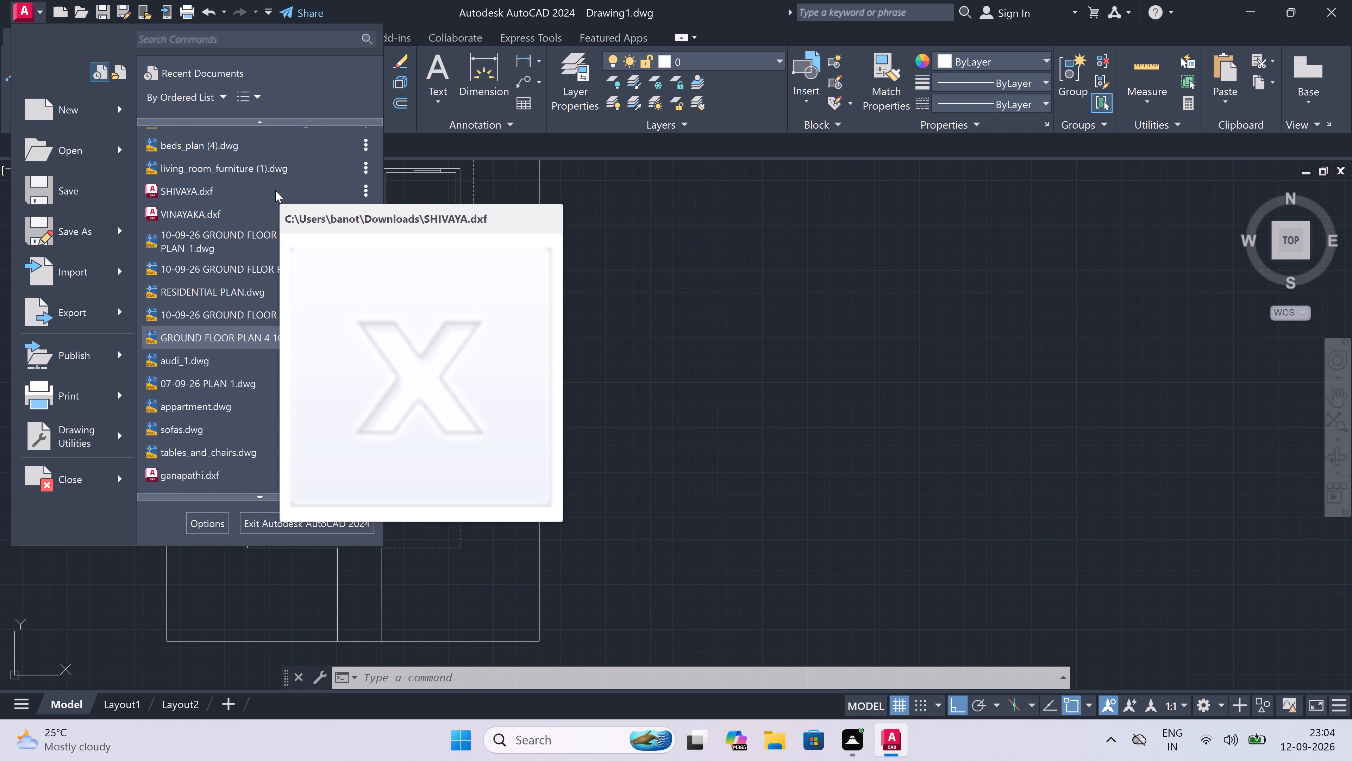
scroll(275, 190, "down", 2)
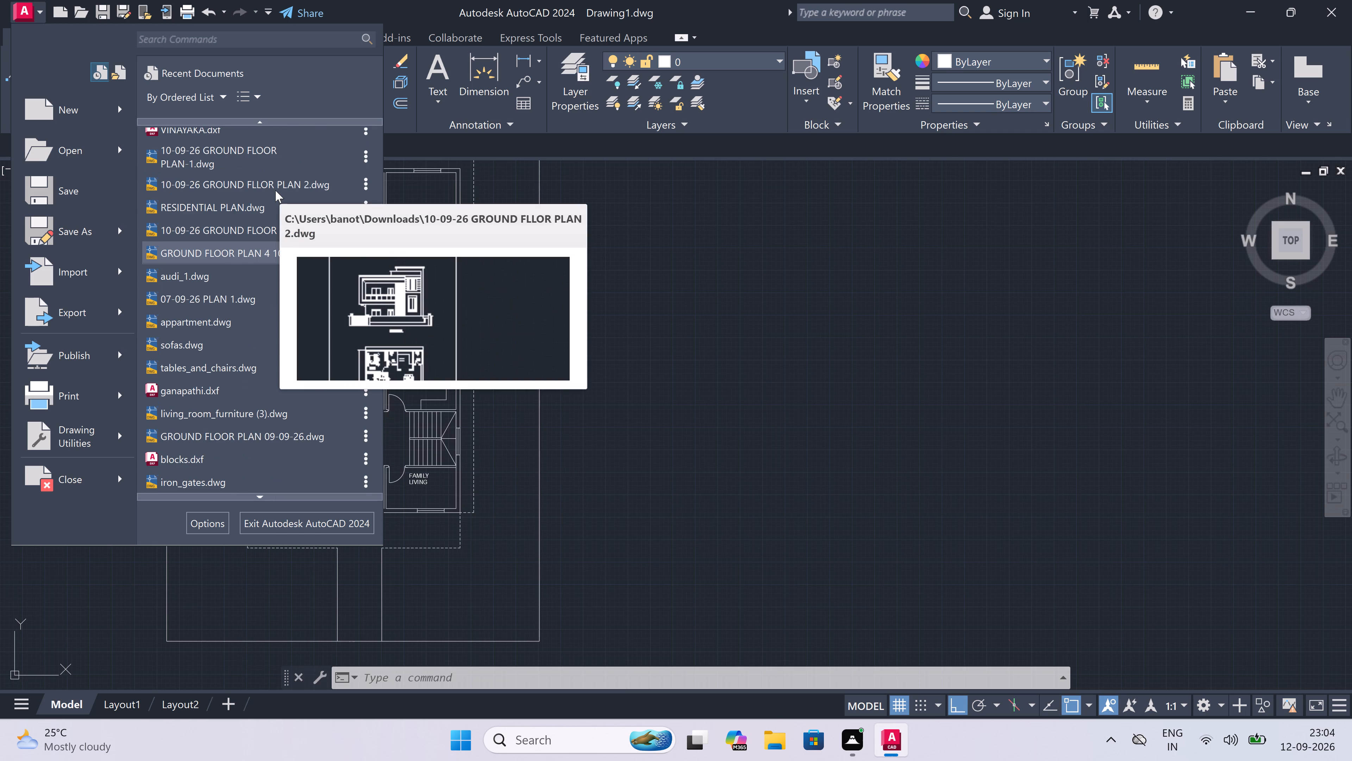
scroll(275, 190, "down", 1)
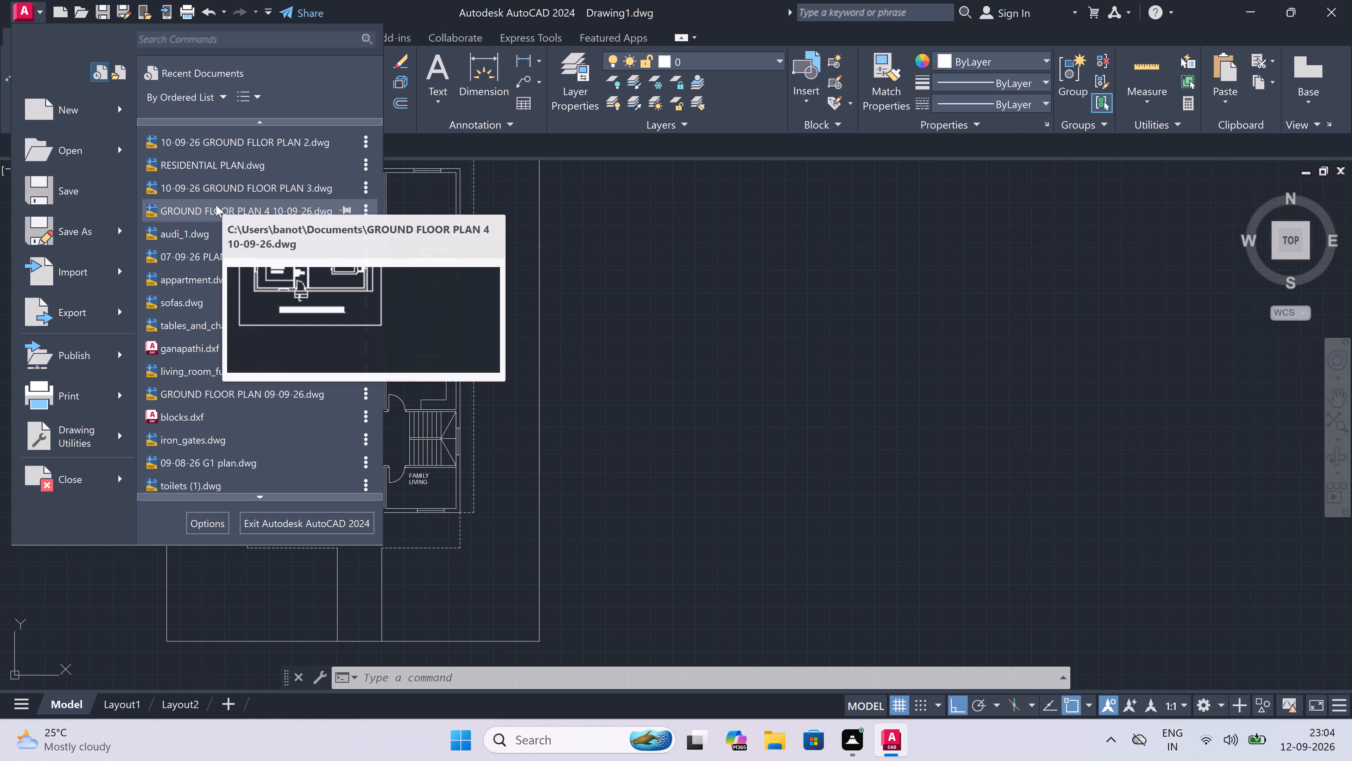
triple_click(205, 229)
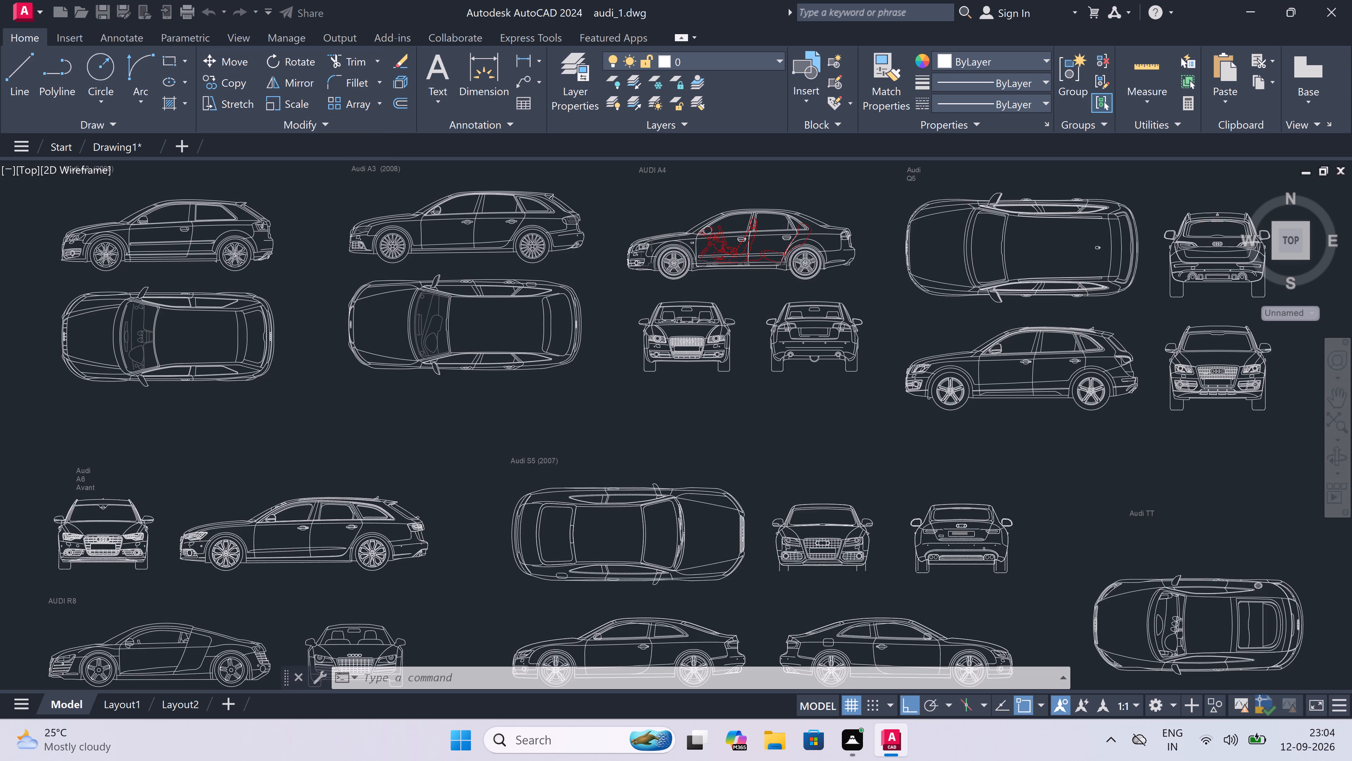
Copy the top view of the Audi S5 (2007) together with its label to the clipboard.
scroll(351, 366, "down", 1)
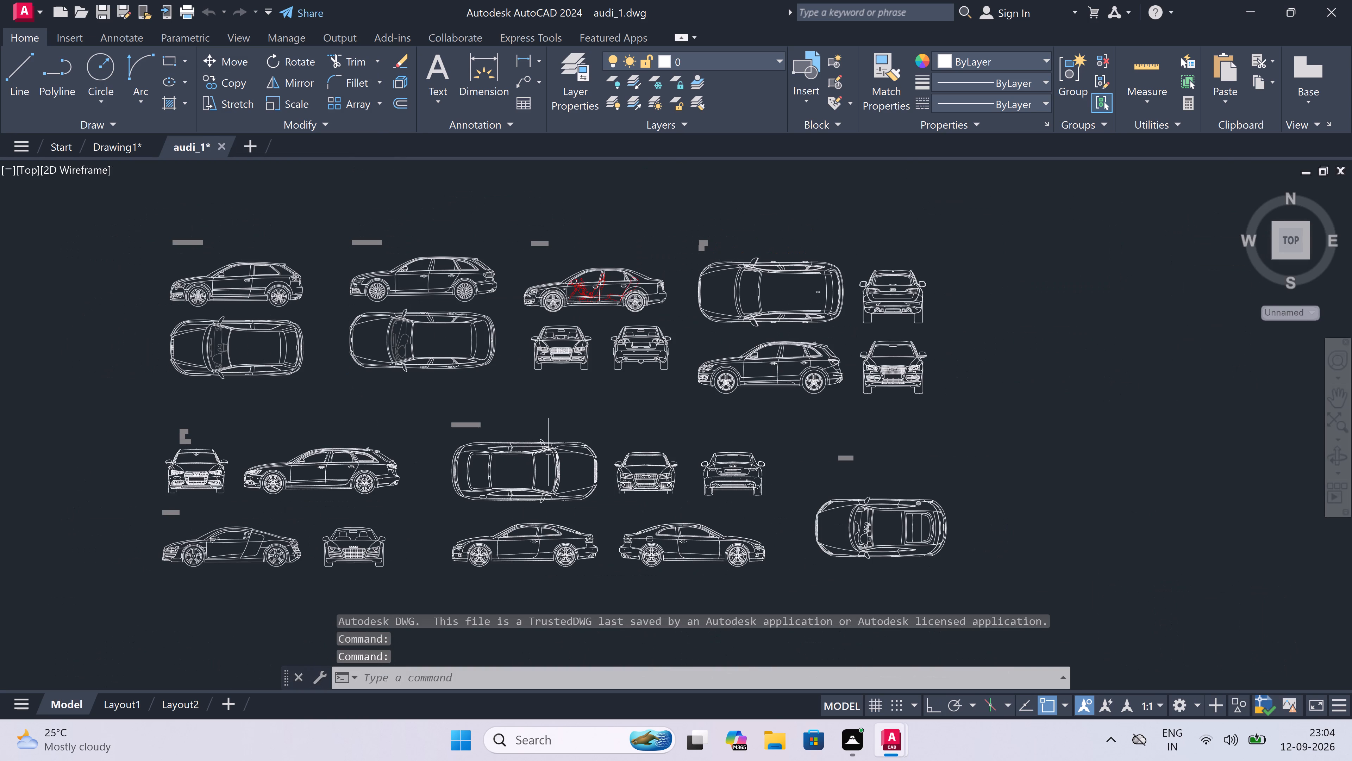
scroll(548, 452, "down", 2)
scroll(563, 466, "up", 4)
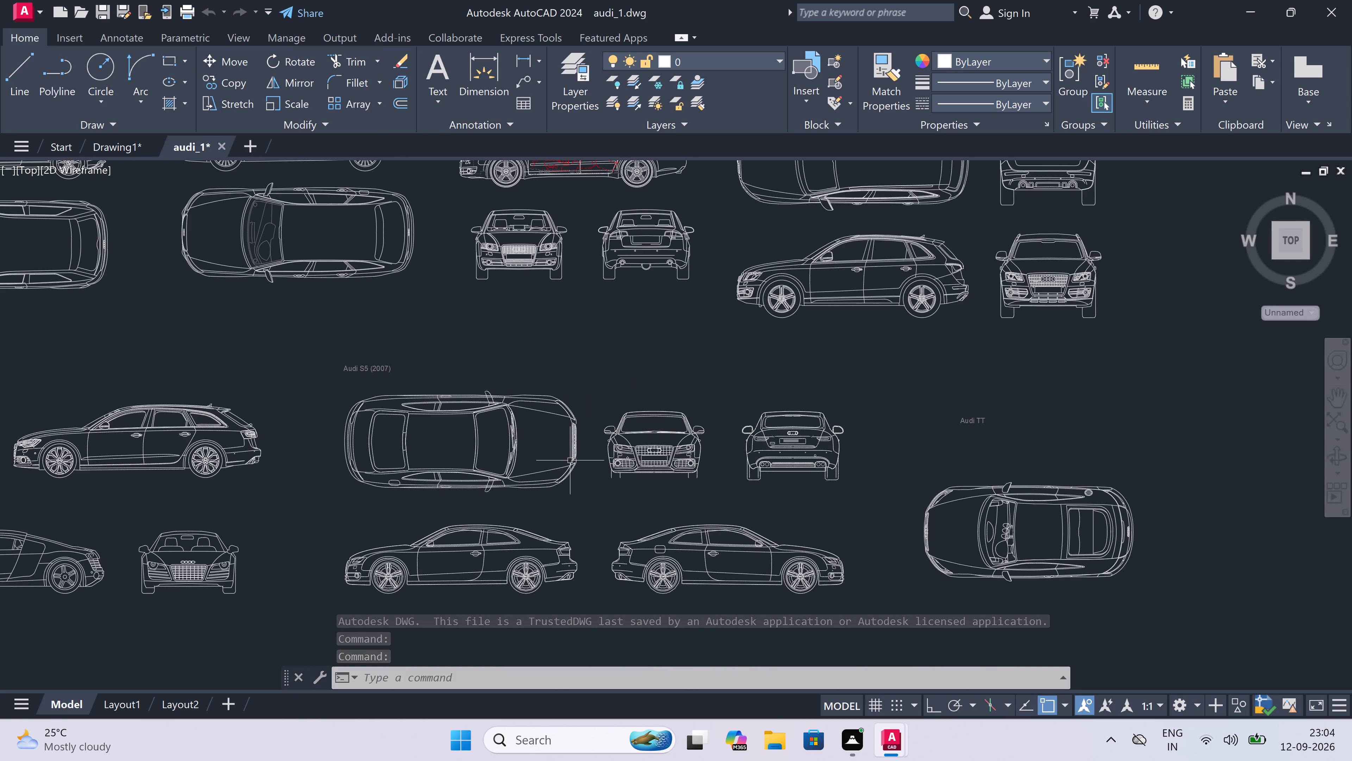
left_click_drag(591, 364, 586, 376)
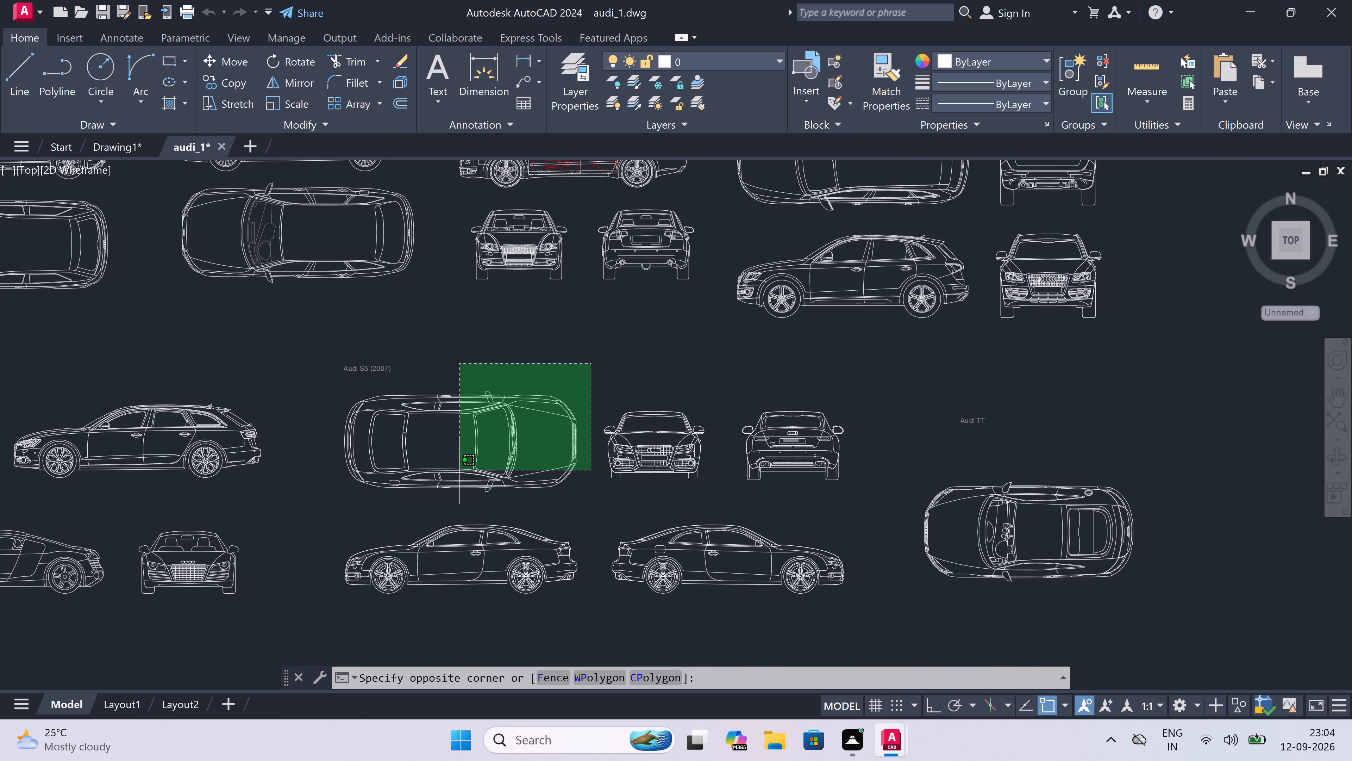
left_click(337, 502)
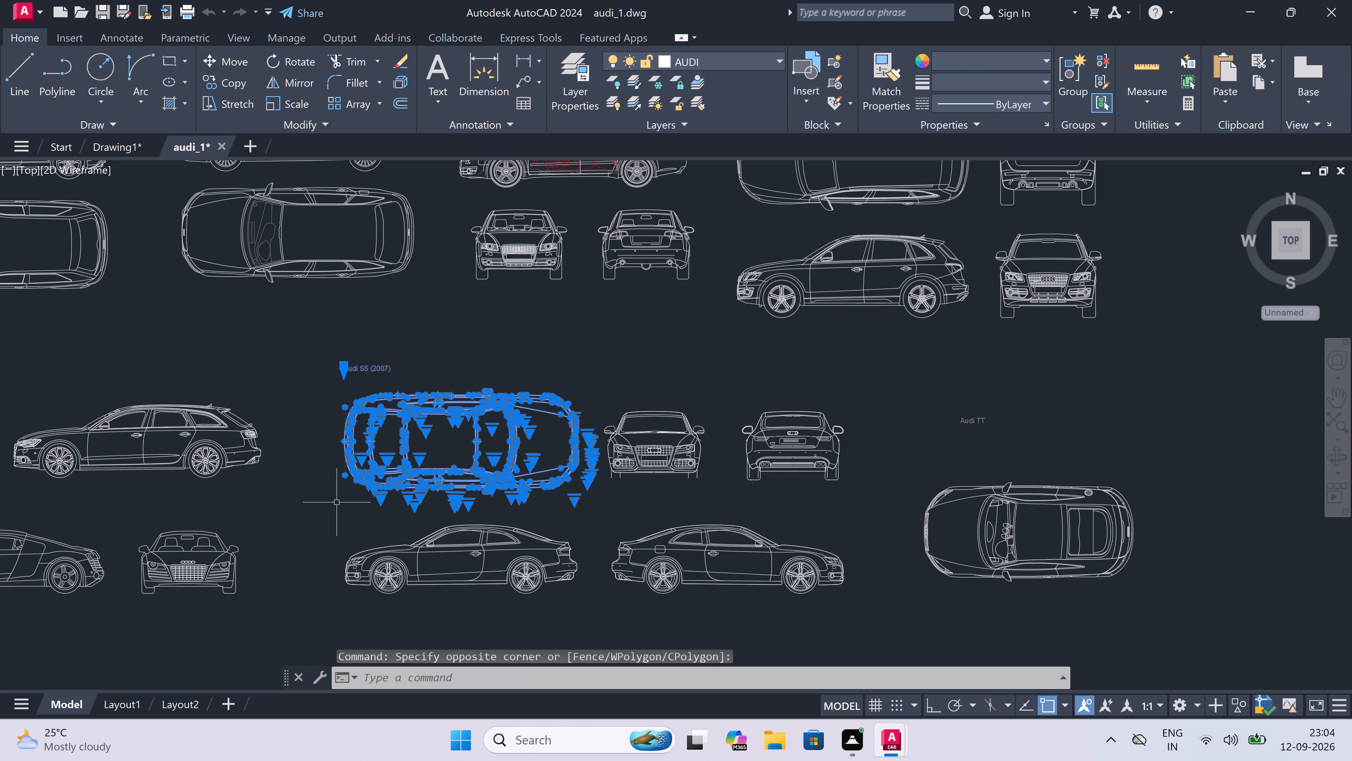
key("ctrl+c")
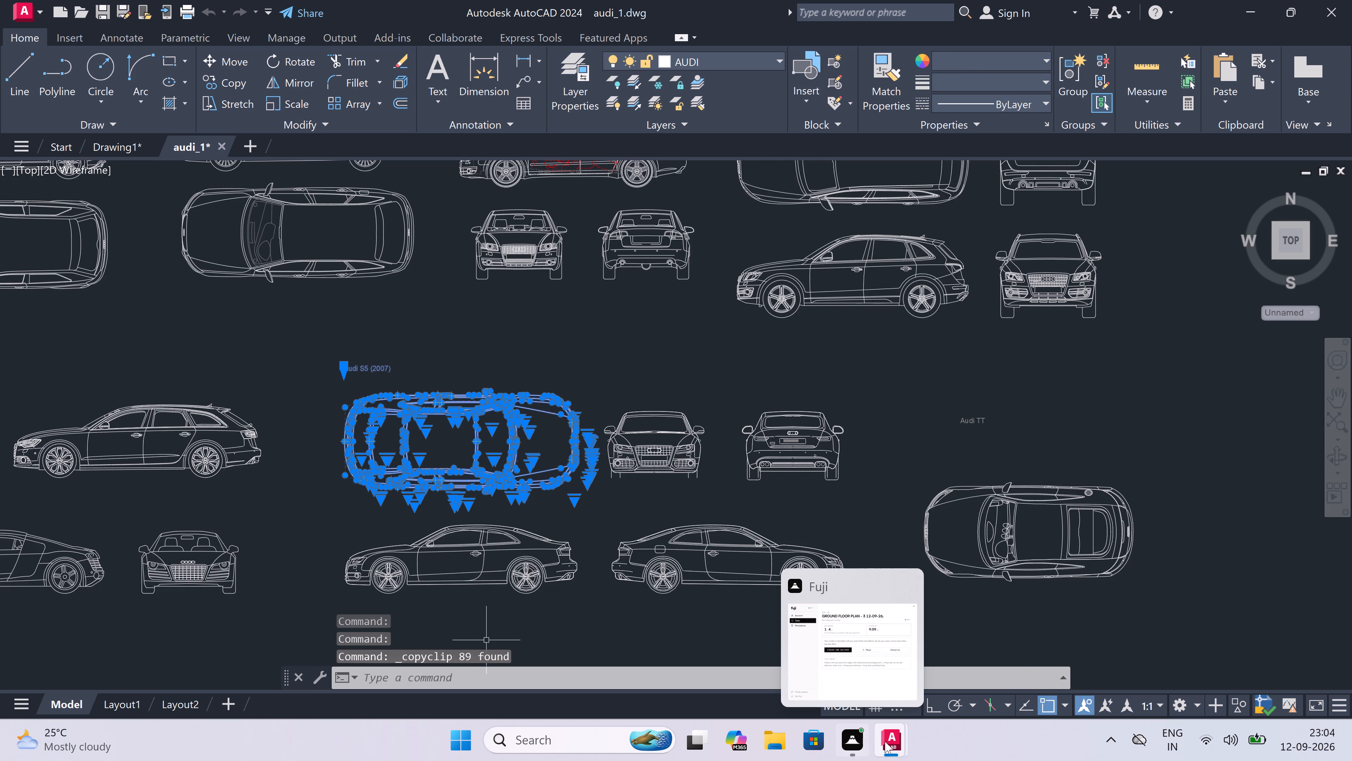
Switch to Drawing1 and paste the copied Audi S5 top view beside the floor plan's boundary rectangle.
left_click(793, 670)
key("ctrl+v")
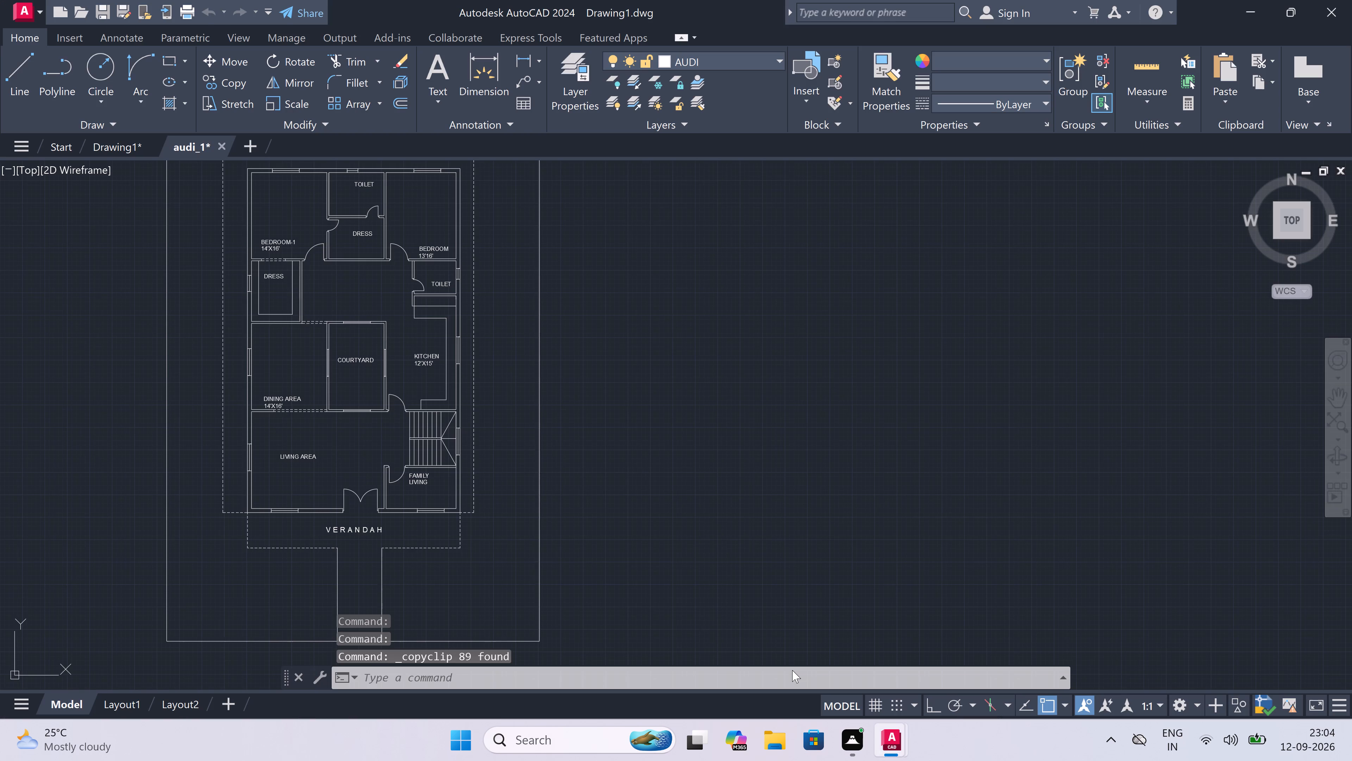
scroll(452, 490, "down", 3)
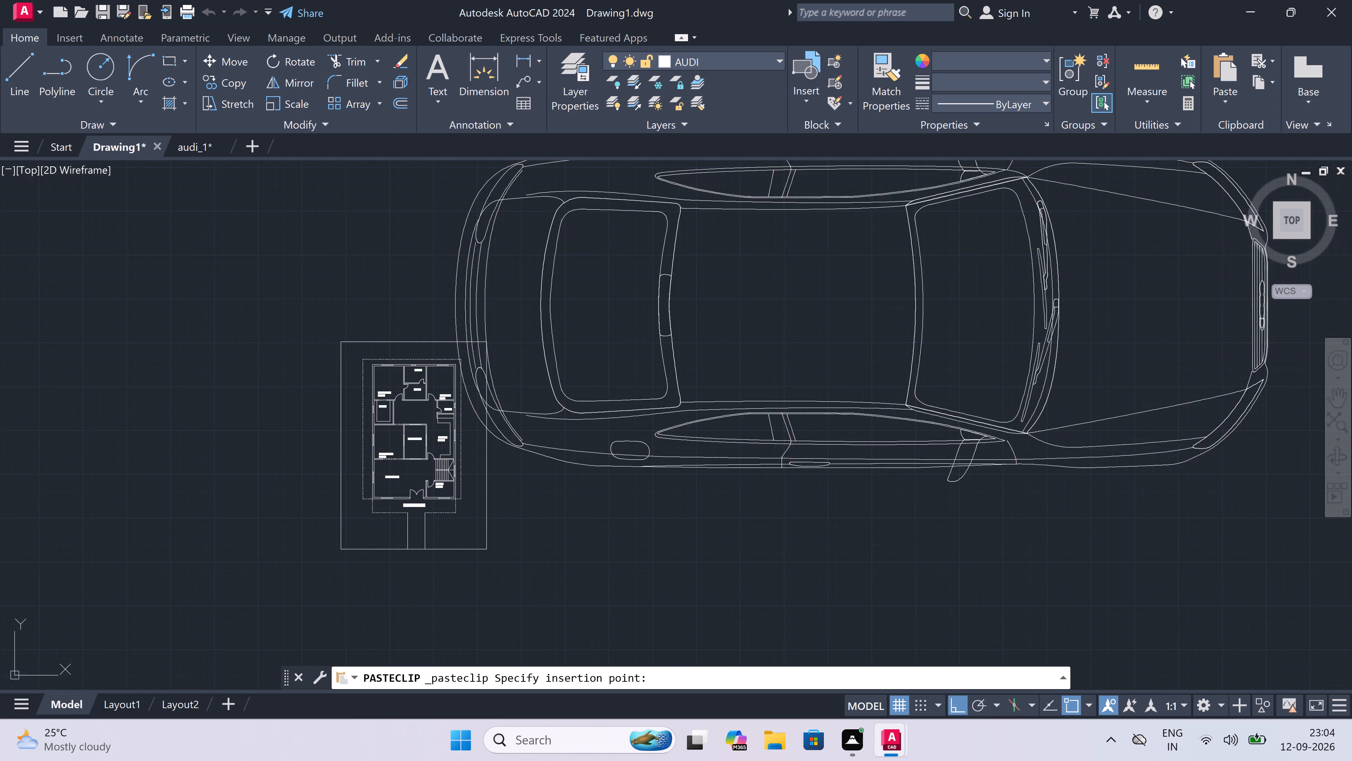
scroll(451, 484, "down", 3)
left_click(521, 473)
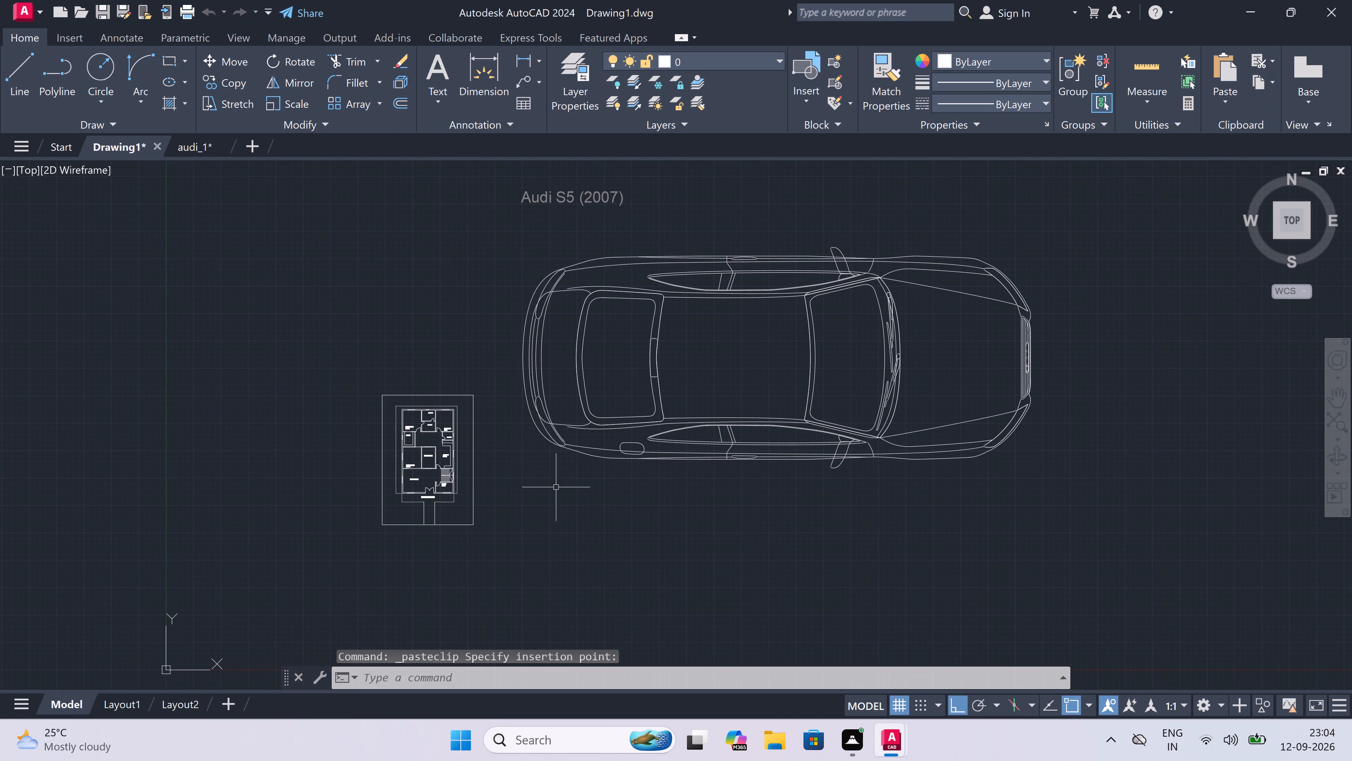
key("Escape")
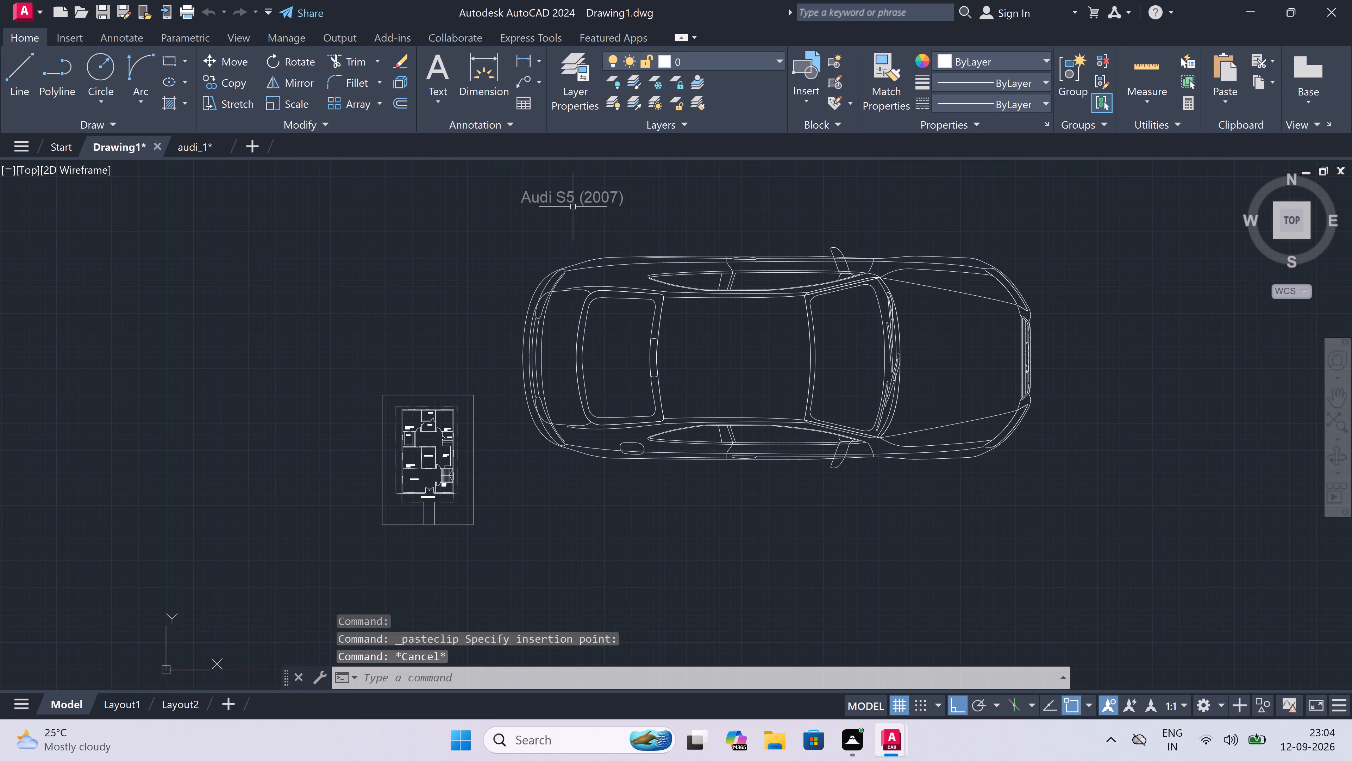
Delete the "Audi S5 (2007)" text label above the pasted car.
left_click(563, 196)
key("Delete")
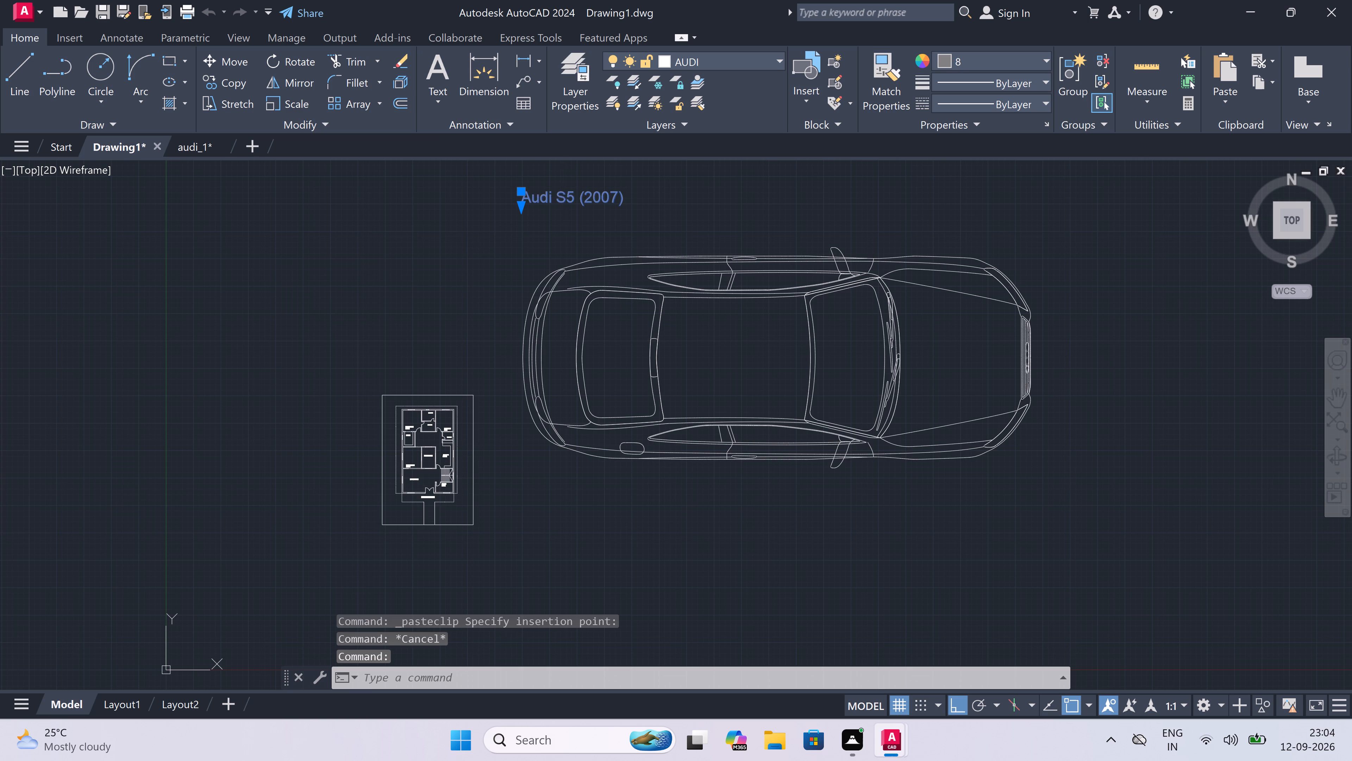
Scale the pasted Audi top view down freehand to a small fraction of its size, using a base point near the car's middle.
scroll(436, 227, "down", 3)
scroll(566, 221, "up", 2)
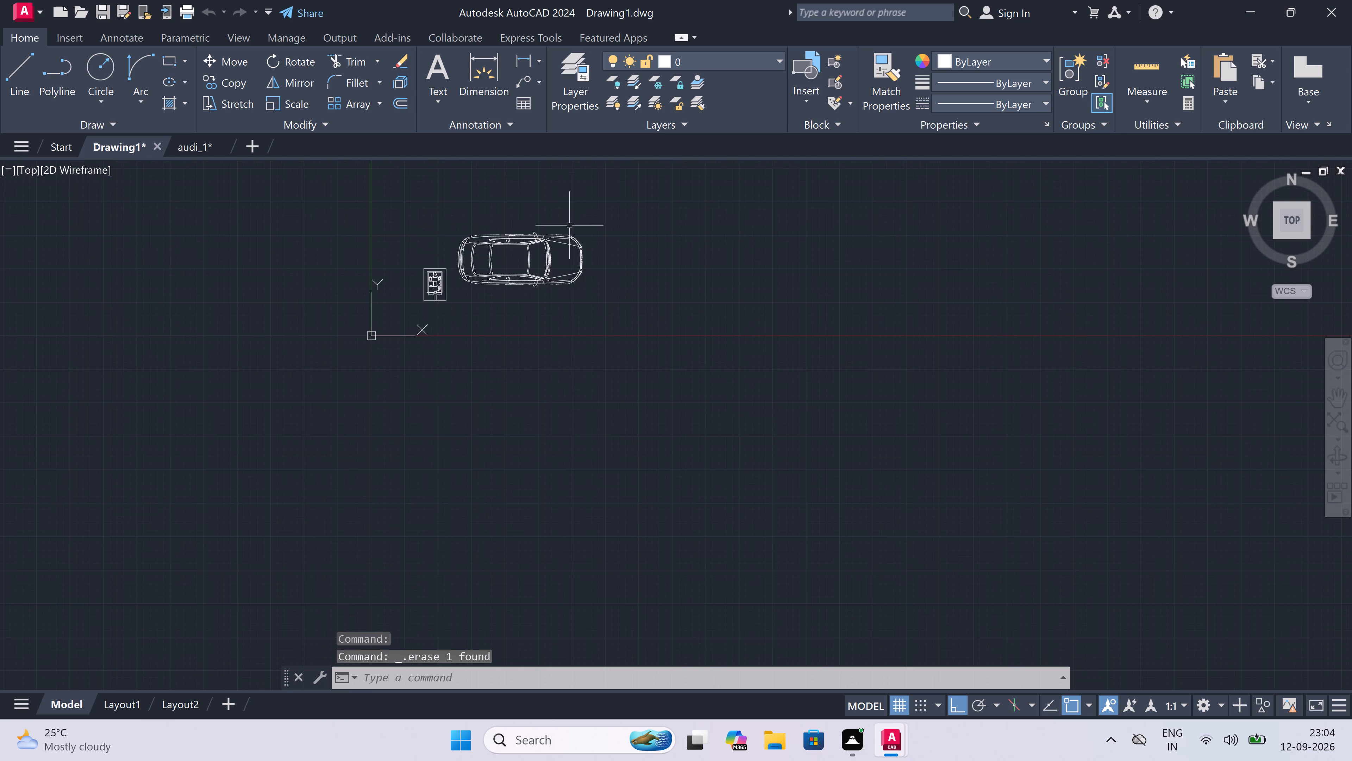
left_click_drag(645, 212, 581, 262)
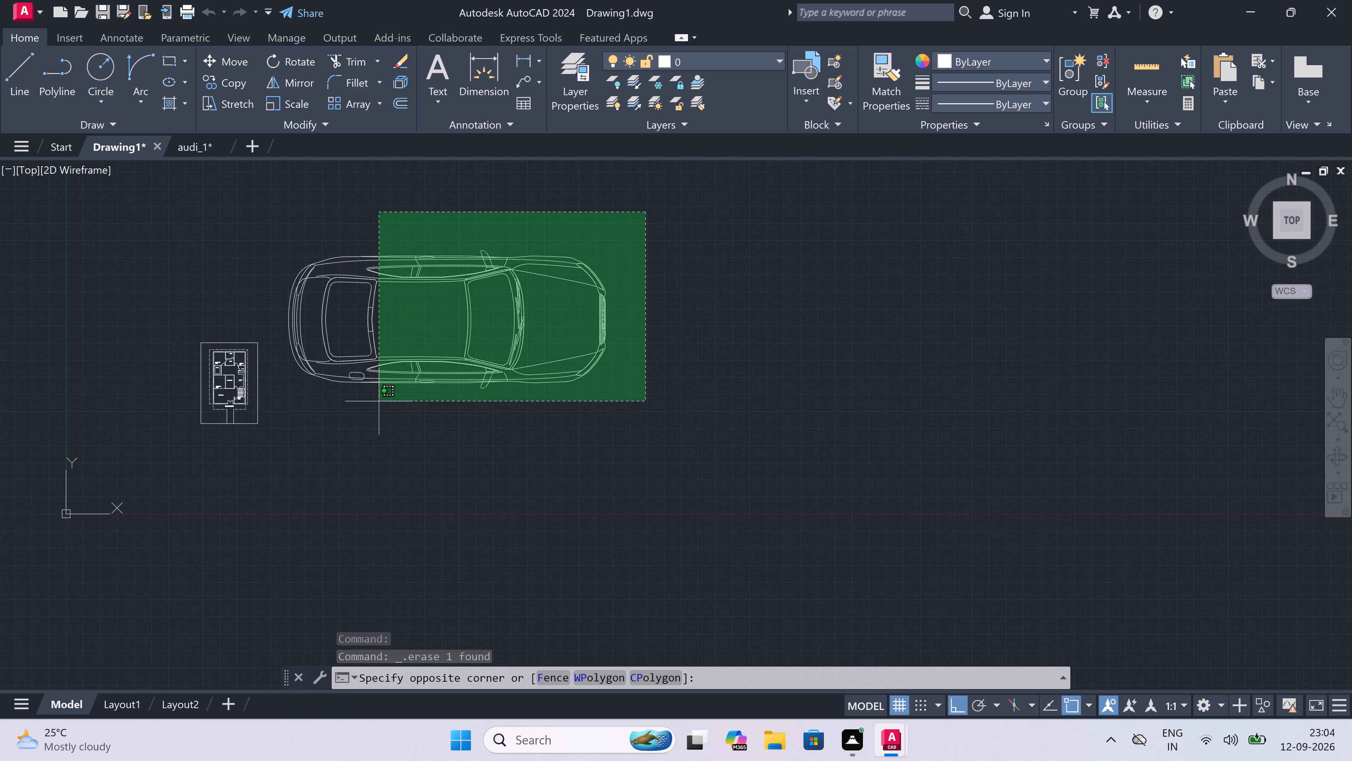
left_click(283, 404)
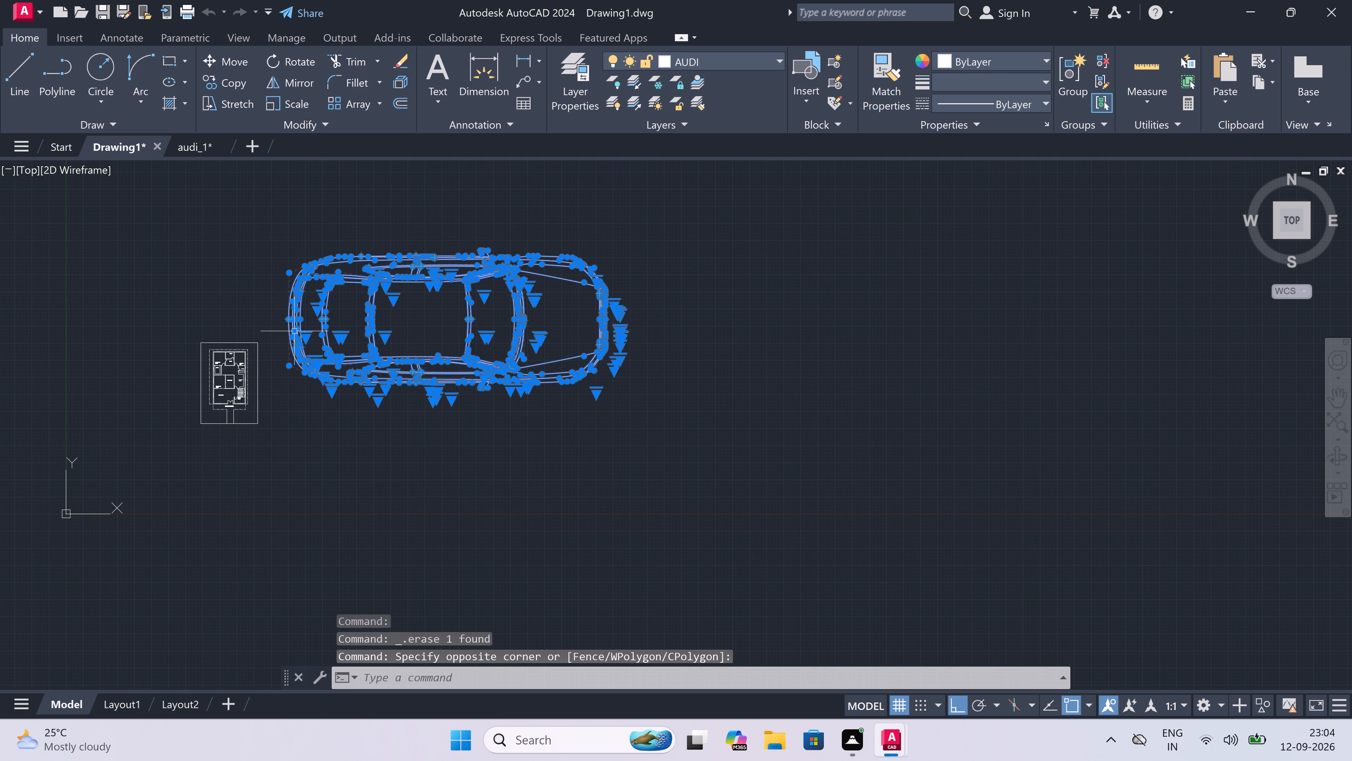
left_click(291, 103)
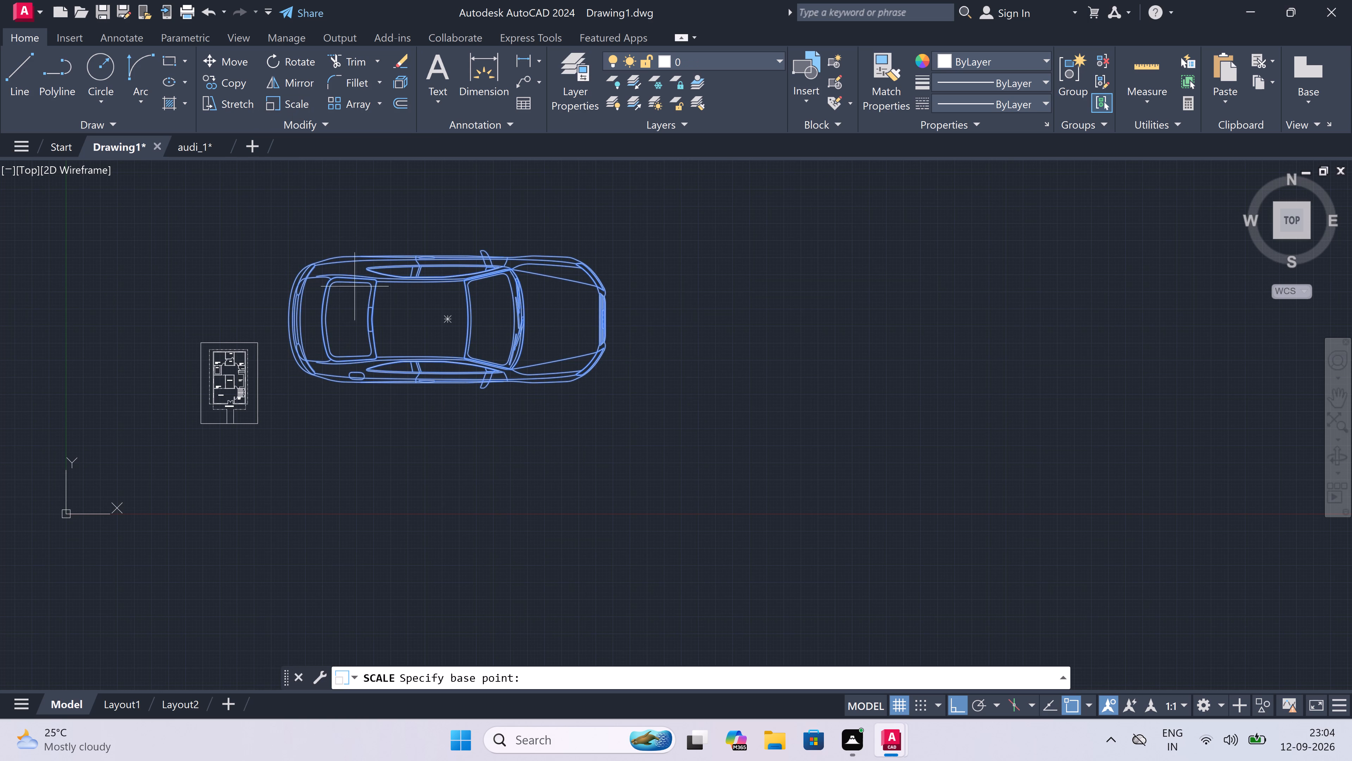
left_click(414, 317)
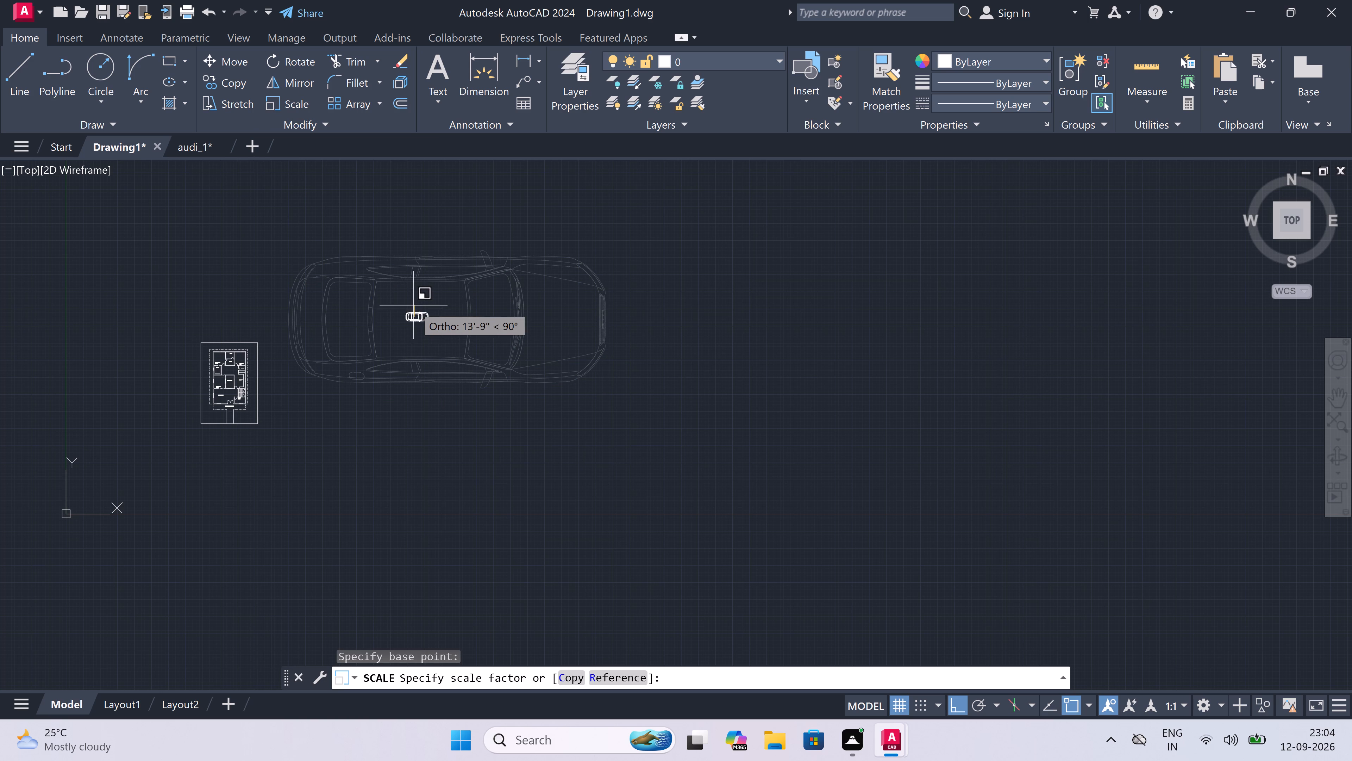
left_click(413, 313)
Move the shrunken car, with Ortho off, to just outside the boundary rectangle near its lower-right corner.
left_click_drag(429, 300, 415, 325)
double_click(377, 355)
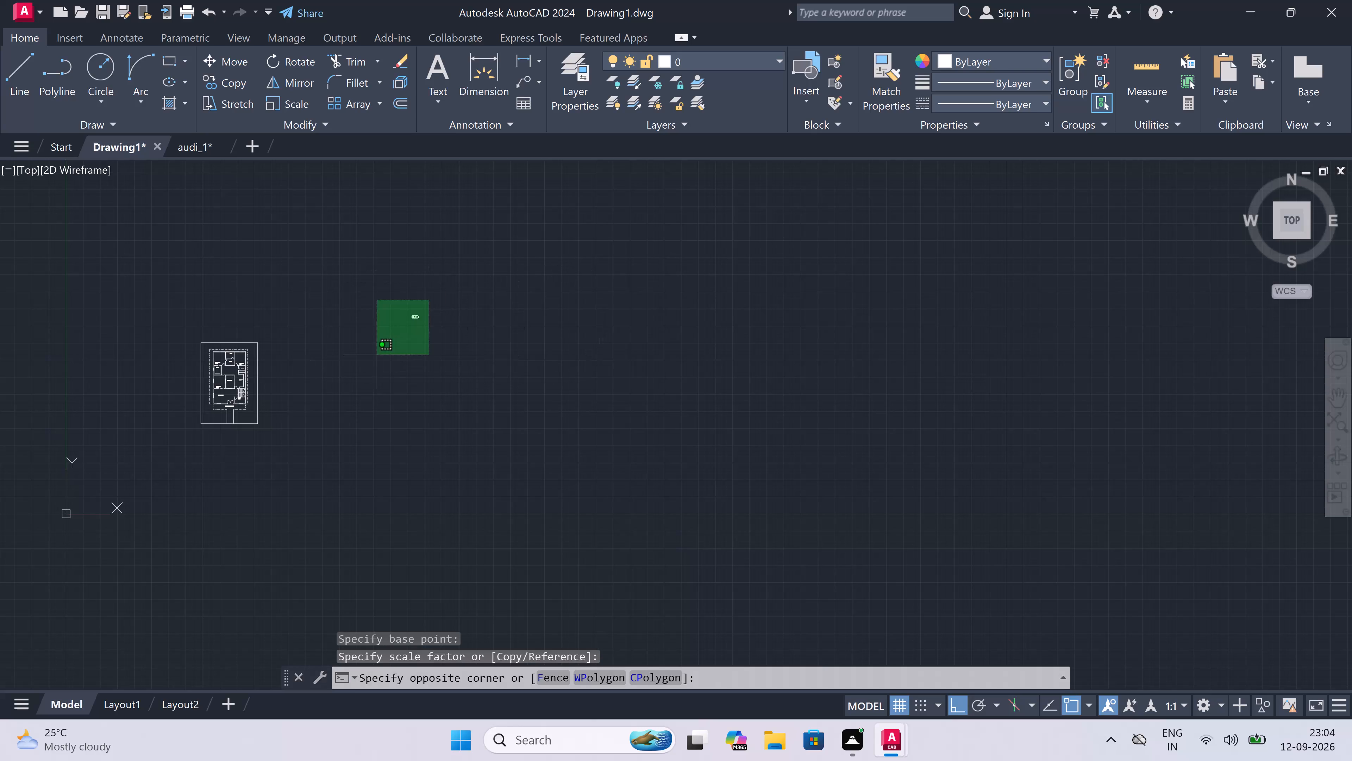
left_click(233, 57)
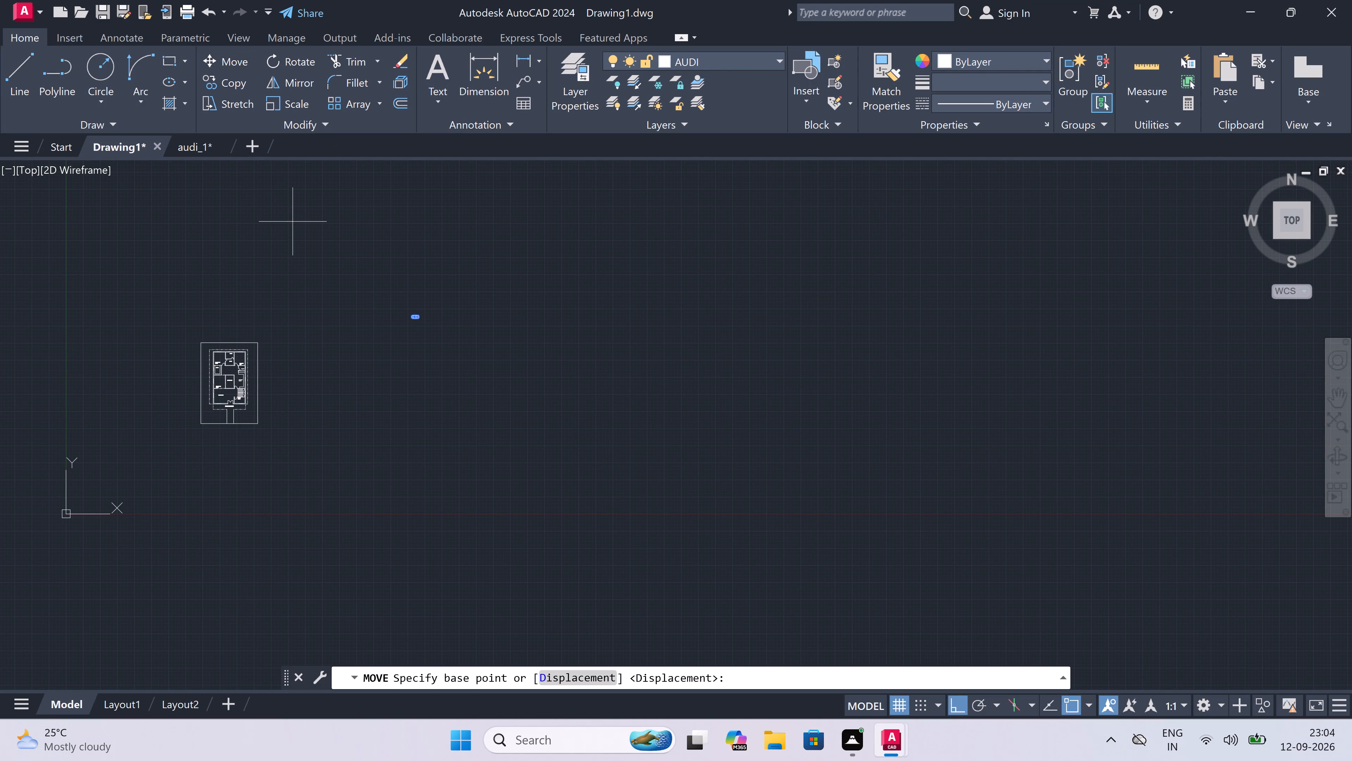
scroll(409, 295, "up", 3)
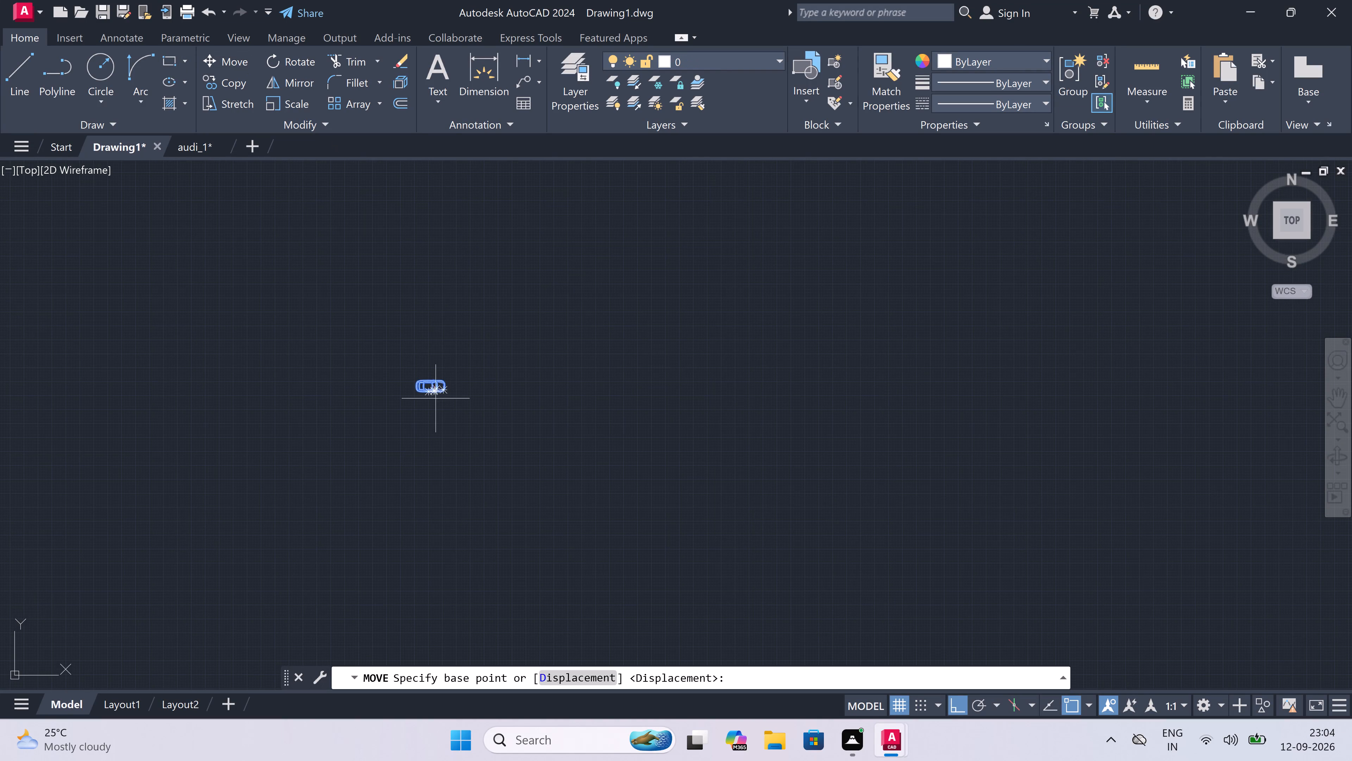
scroll(428, 394, "up", 3)
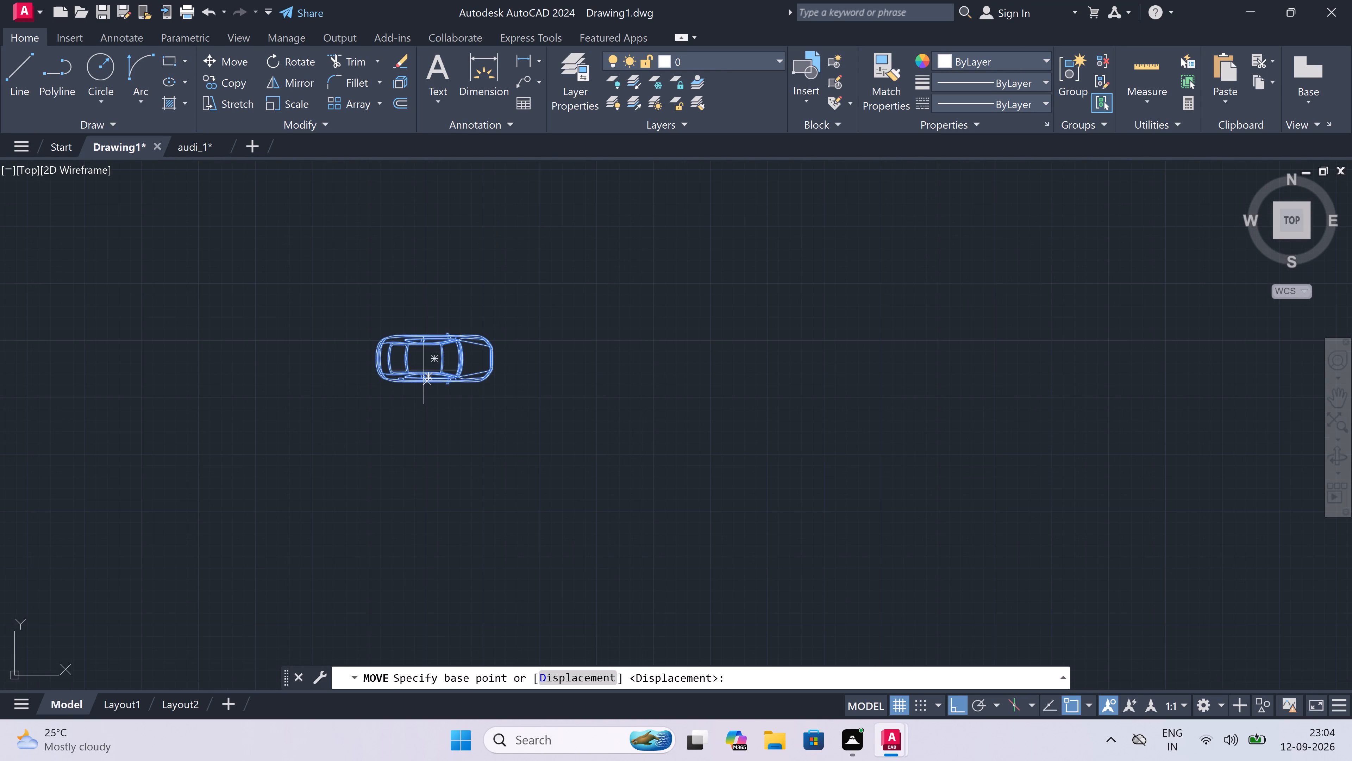
left_click_drag(424, 357, 414, 378)
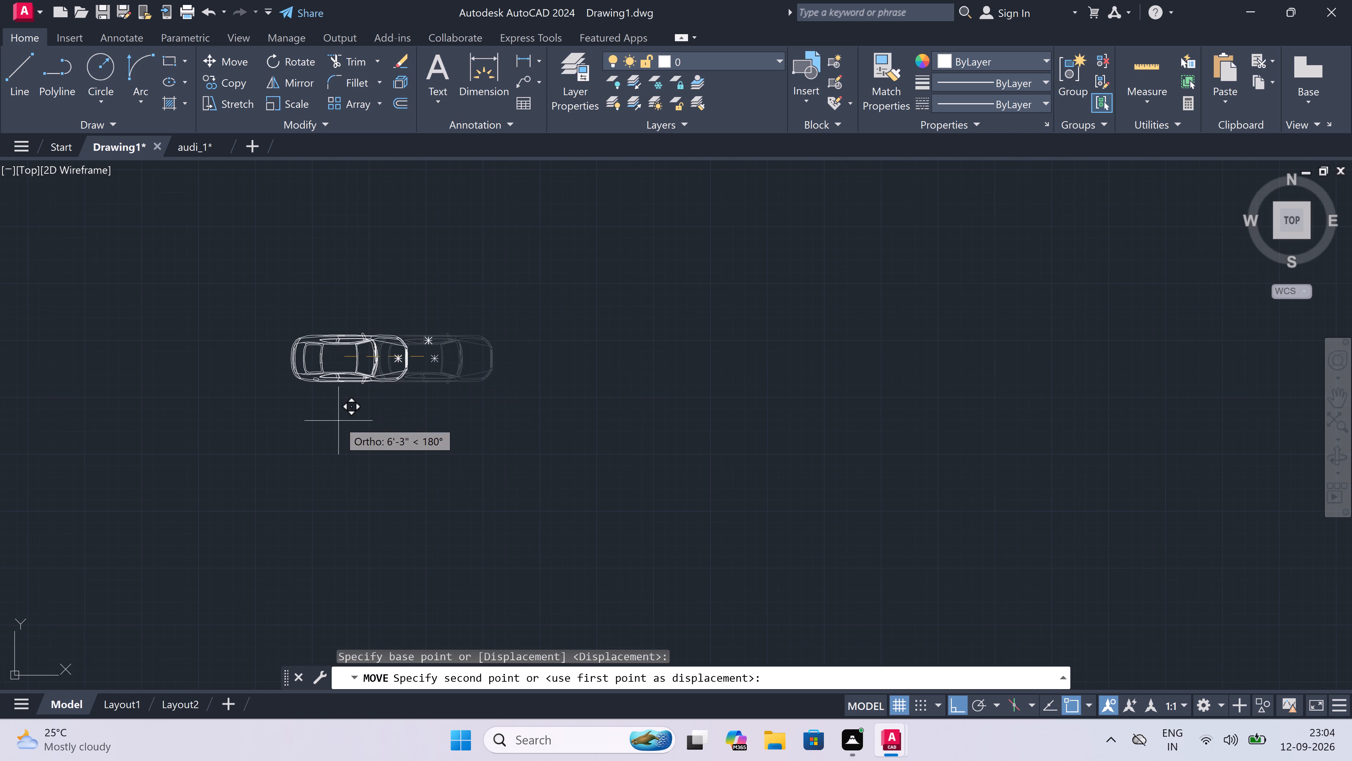
key("F8")
scroll(430, 344, "down", 1)
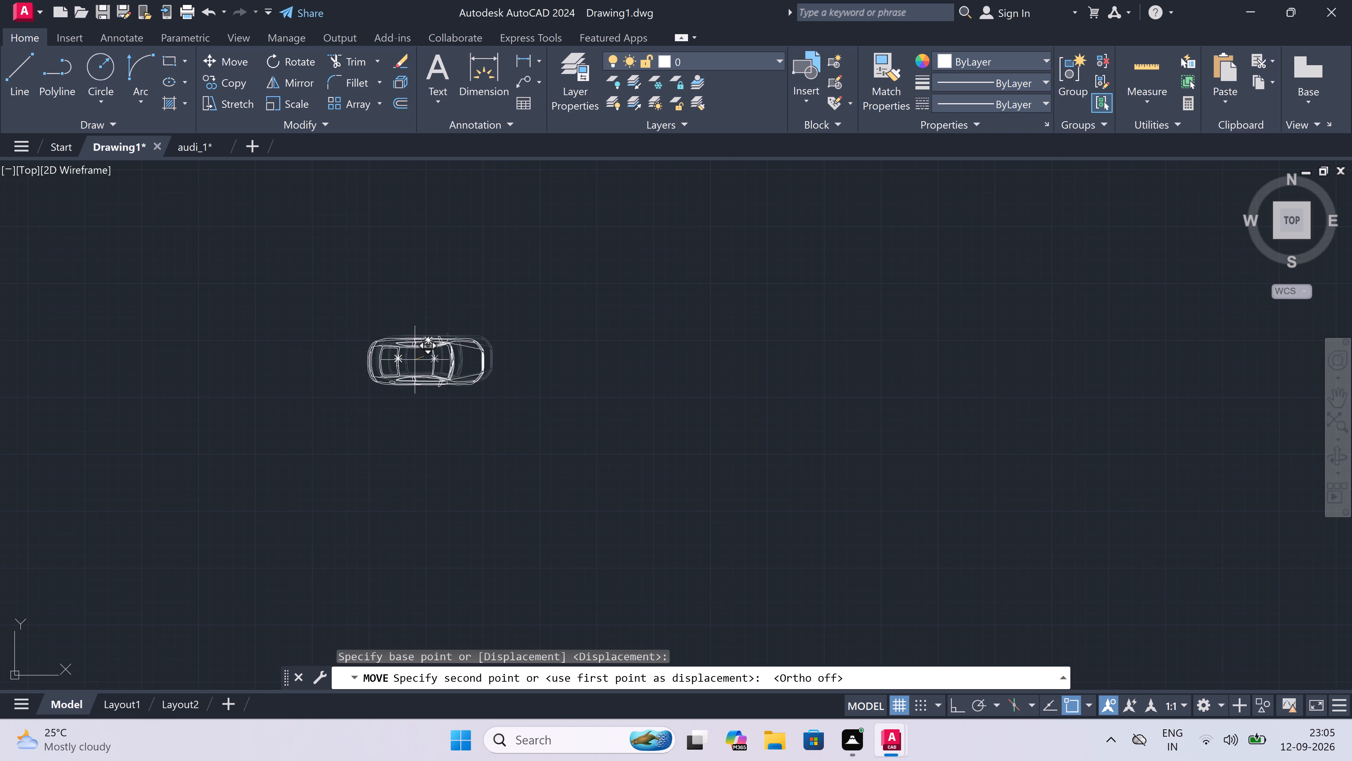
scroll(430, 356, "down", 5)
scroll(389, 364, "down", 5)
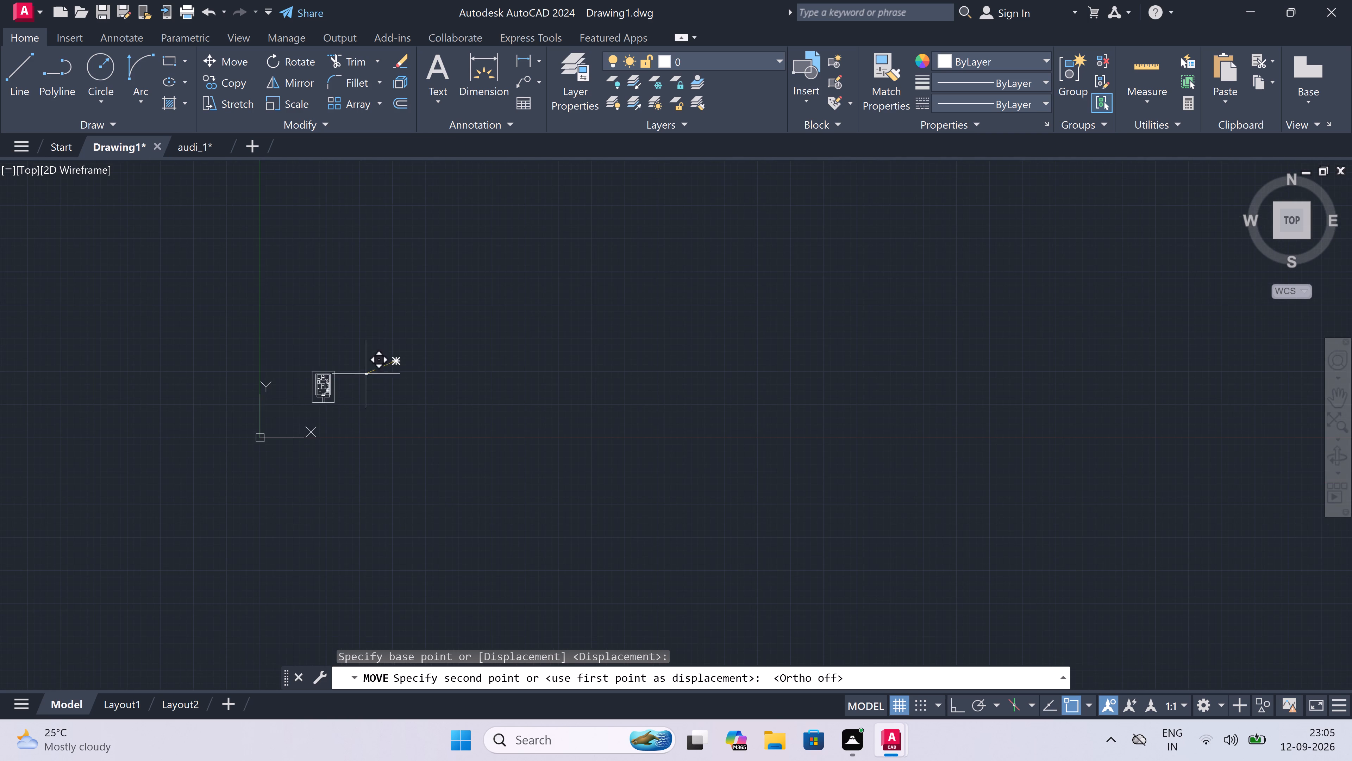
scroll(302, 402, "up", 4)
scroll(455, 403, "up", 3)
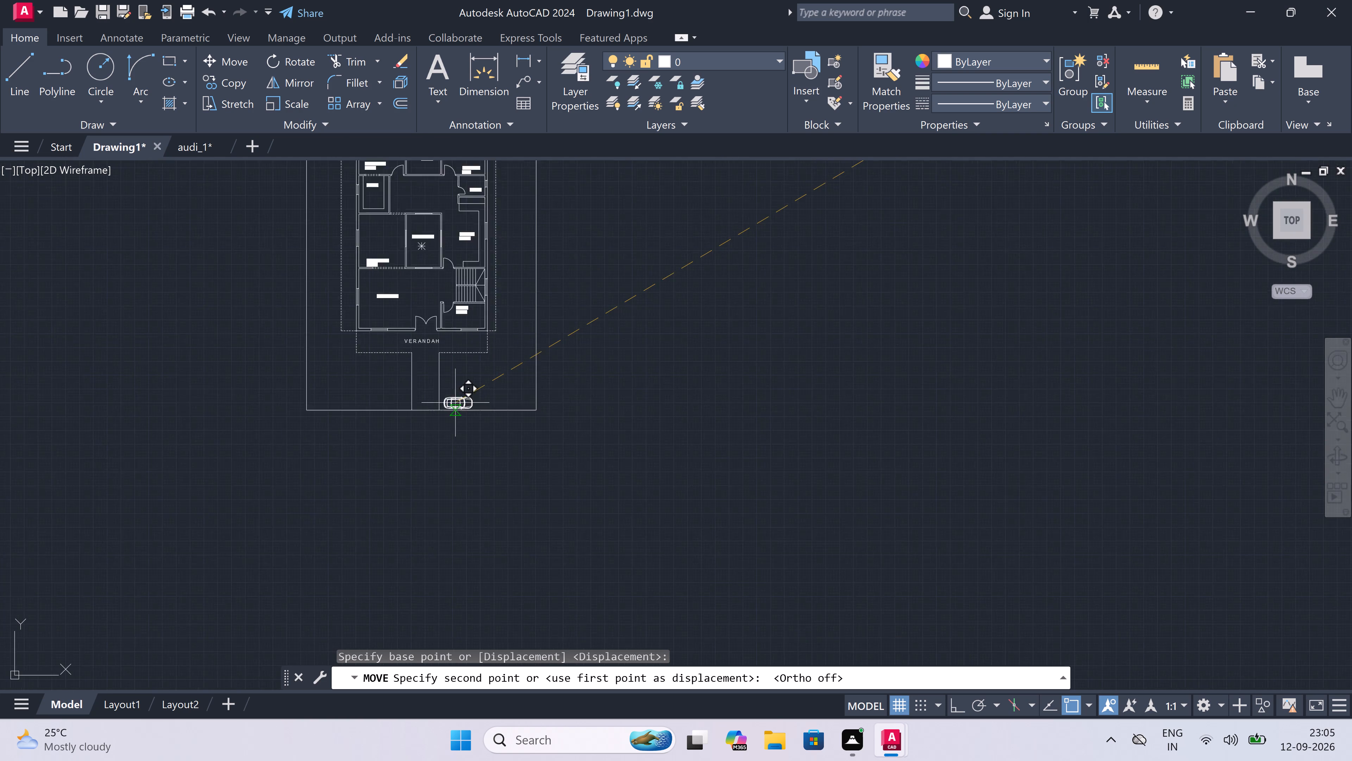
scroll(469, 387, "down", 2)
left_click(590, 360)
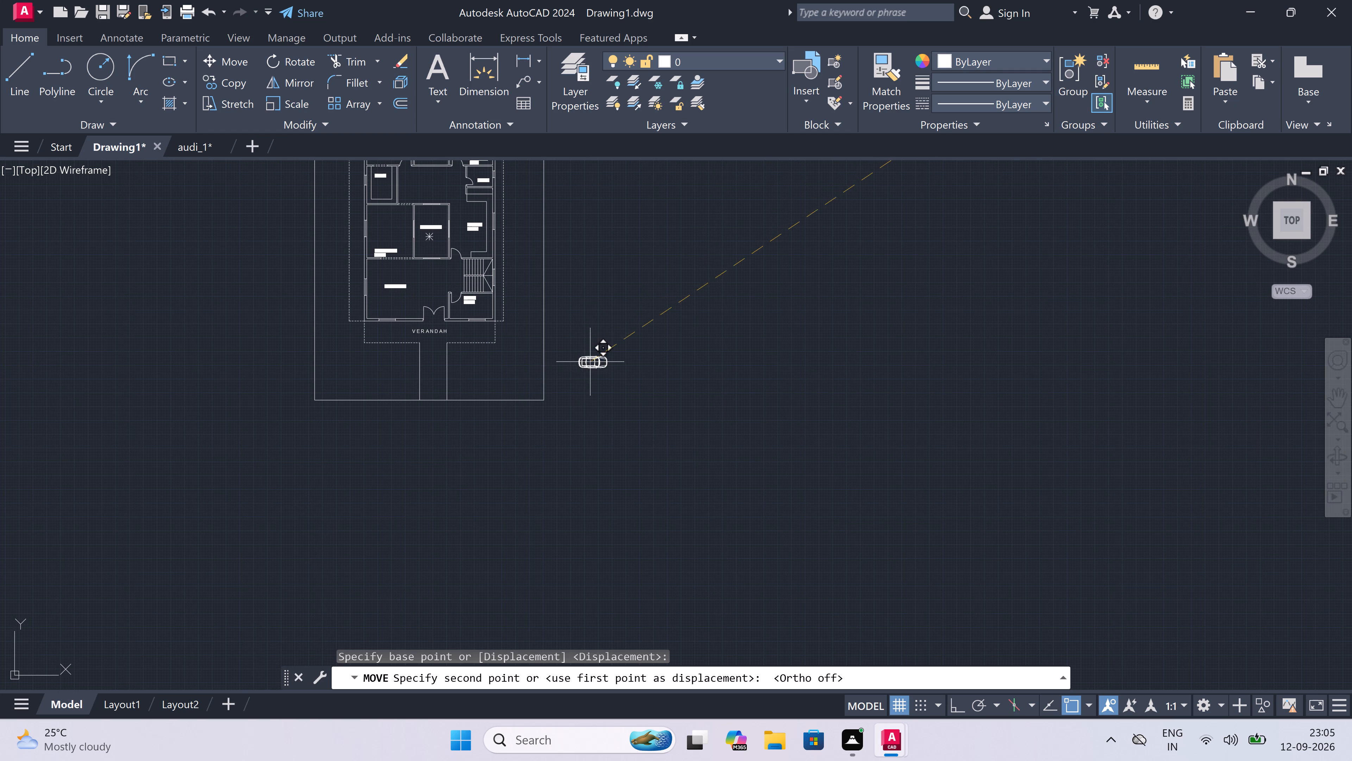
Scale the whole car up freehand to about twice its size from a base point near its middle.
scroll(604, 376, "up", 3)
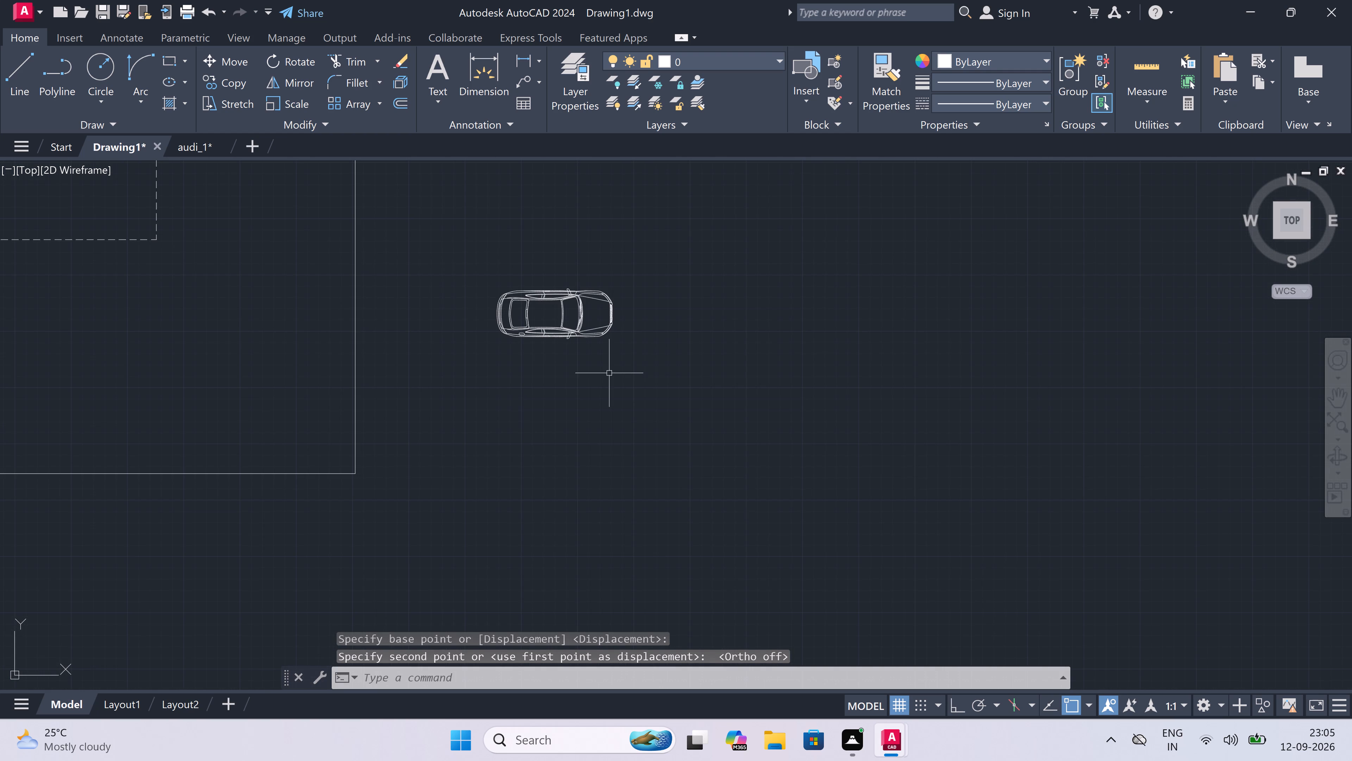
scroll(626, 345, "down", 2)
left_click_drag(617, 317, 612, 324)
left_click(567, 375)
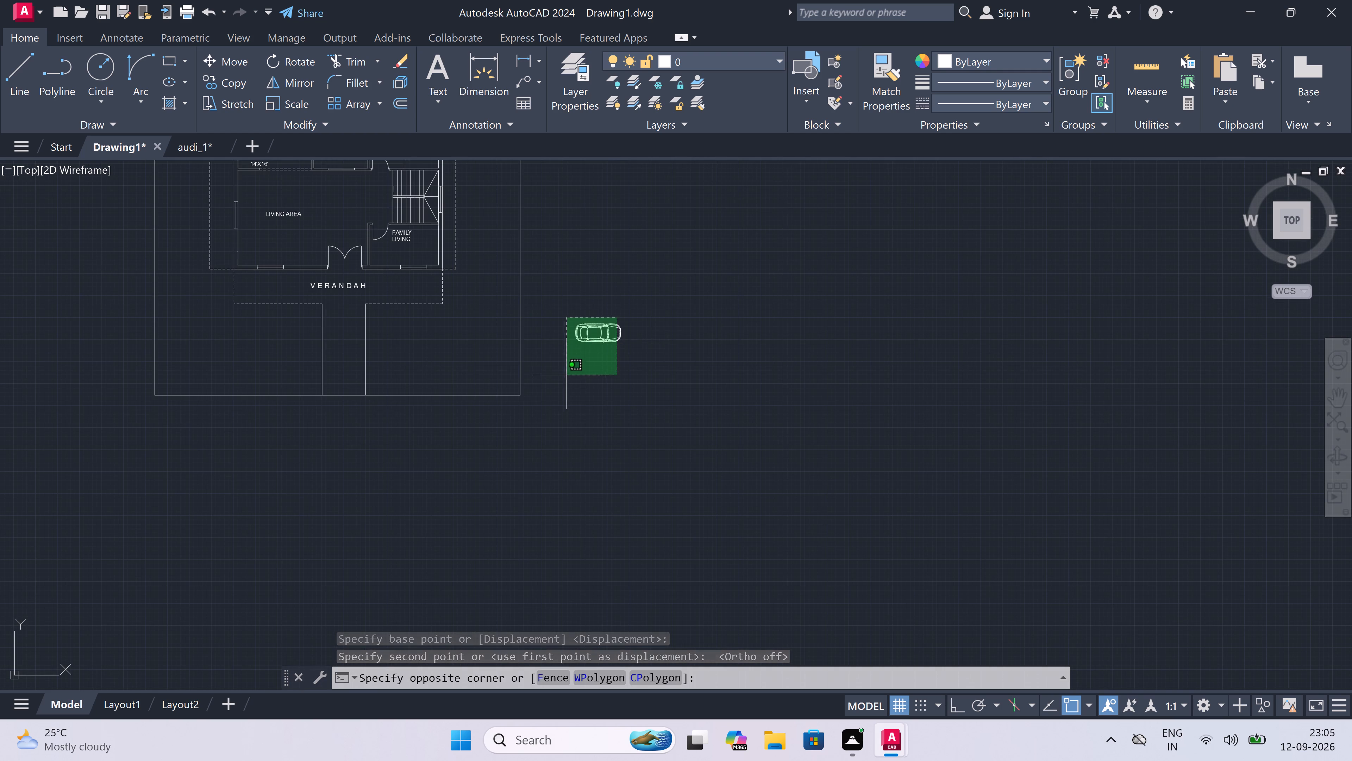
scroll(593, 351, "up", 3)
scroll(641, 324, "down", 2)
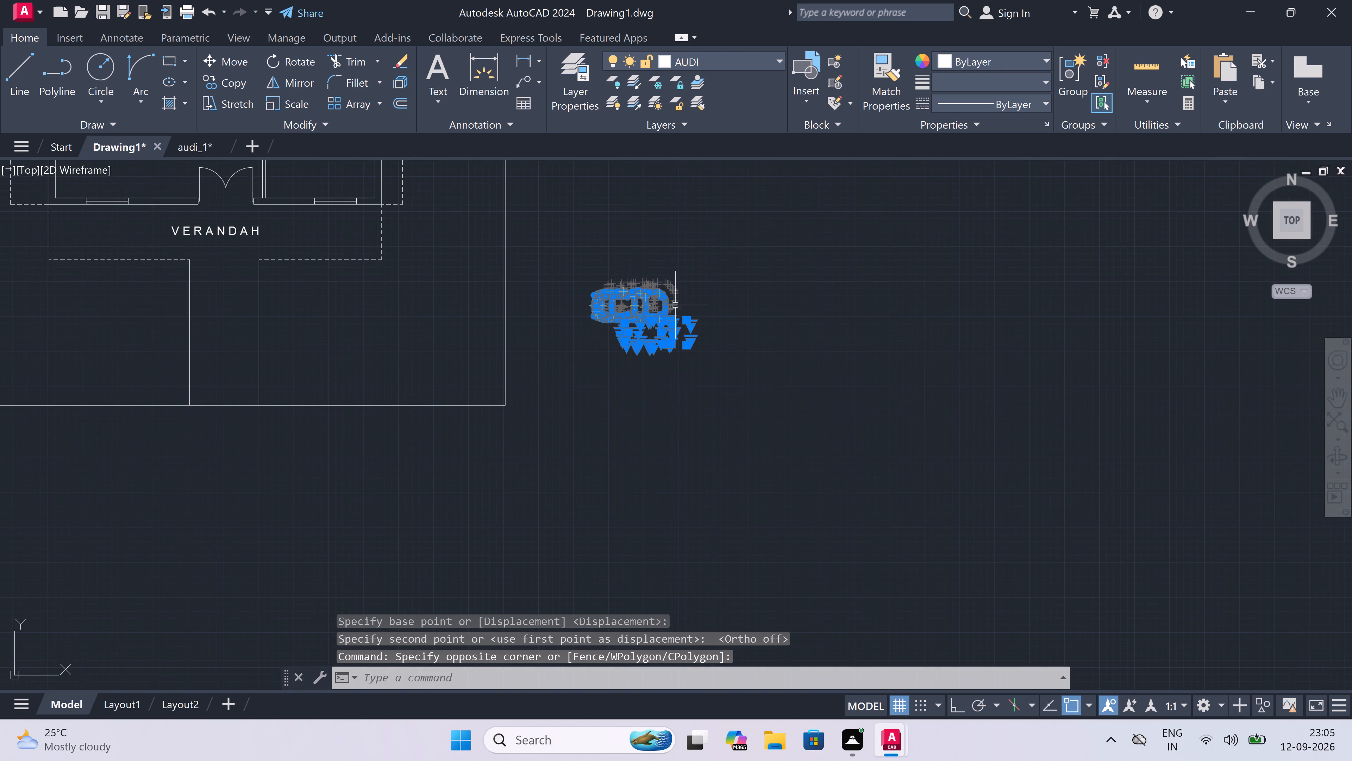
left_click_drag(705, 260, 699, 265)
left_click(560, 373)
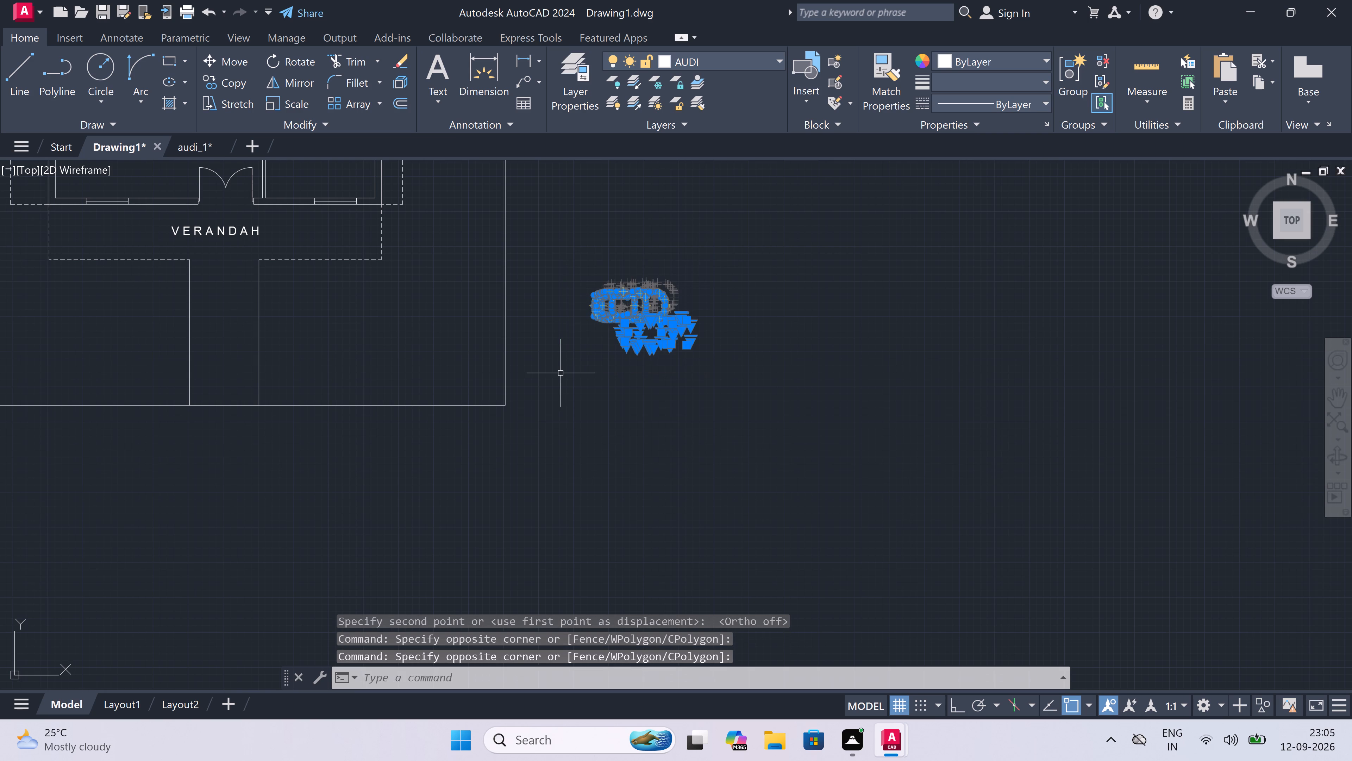
left_click(278, 104)
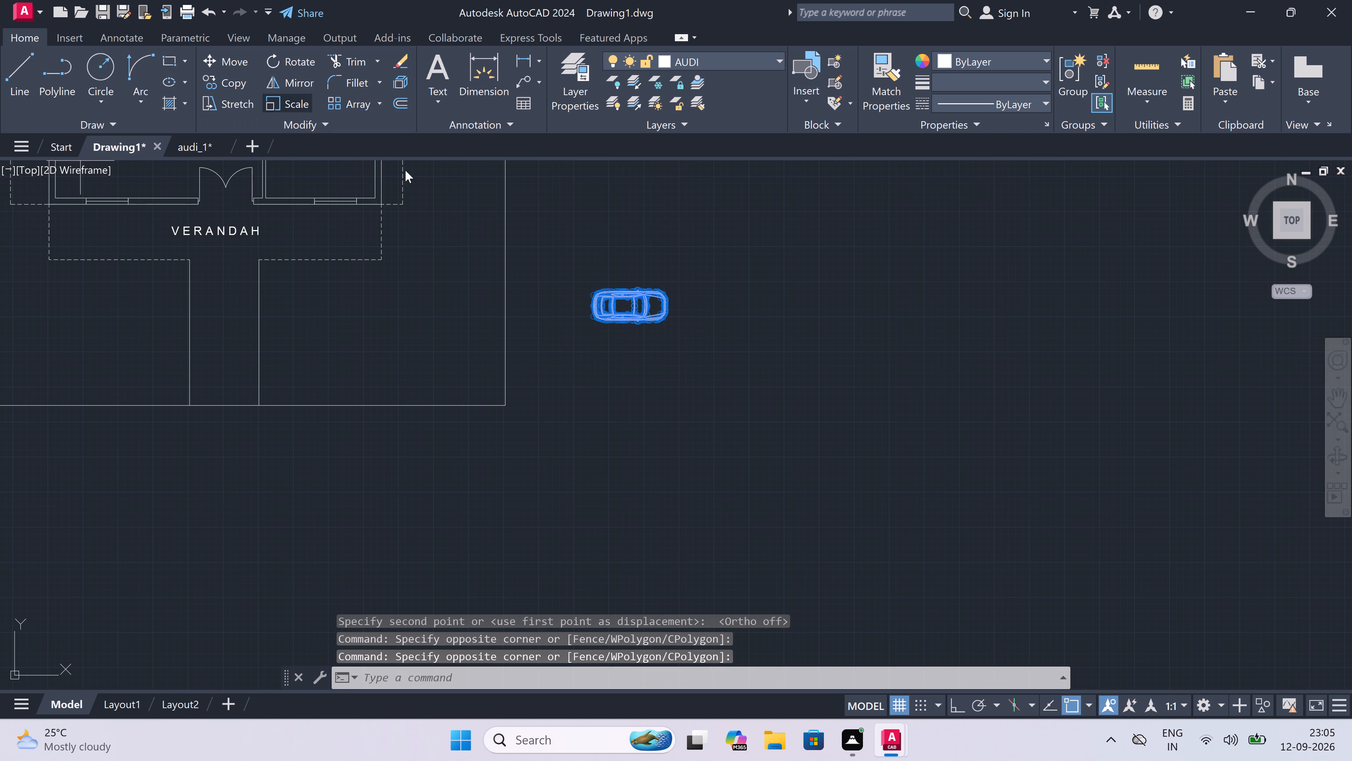
left_click(626, 301)
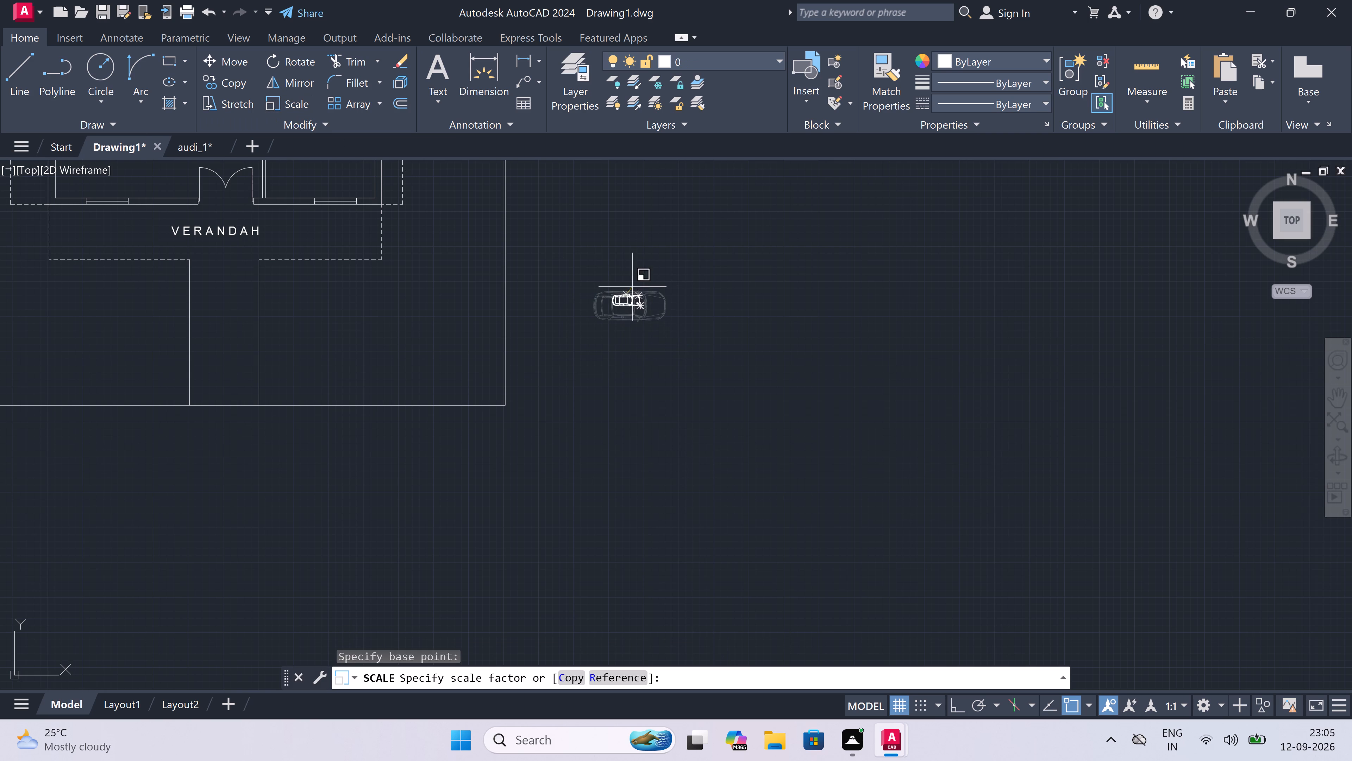
left_click(661, 233)
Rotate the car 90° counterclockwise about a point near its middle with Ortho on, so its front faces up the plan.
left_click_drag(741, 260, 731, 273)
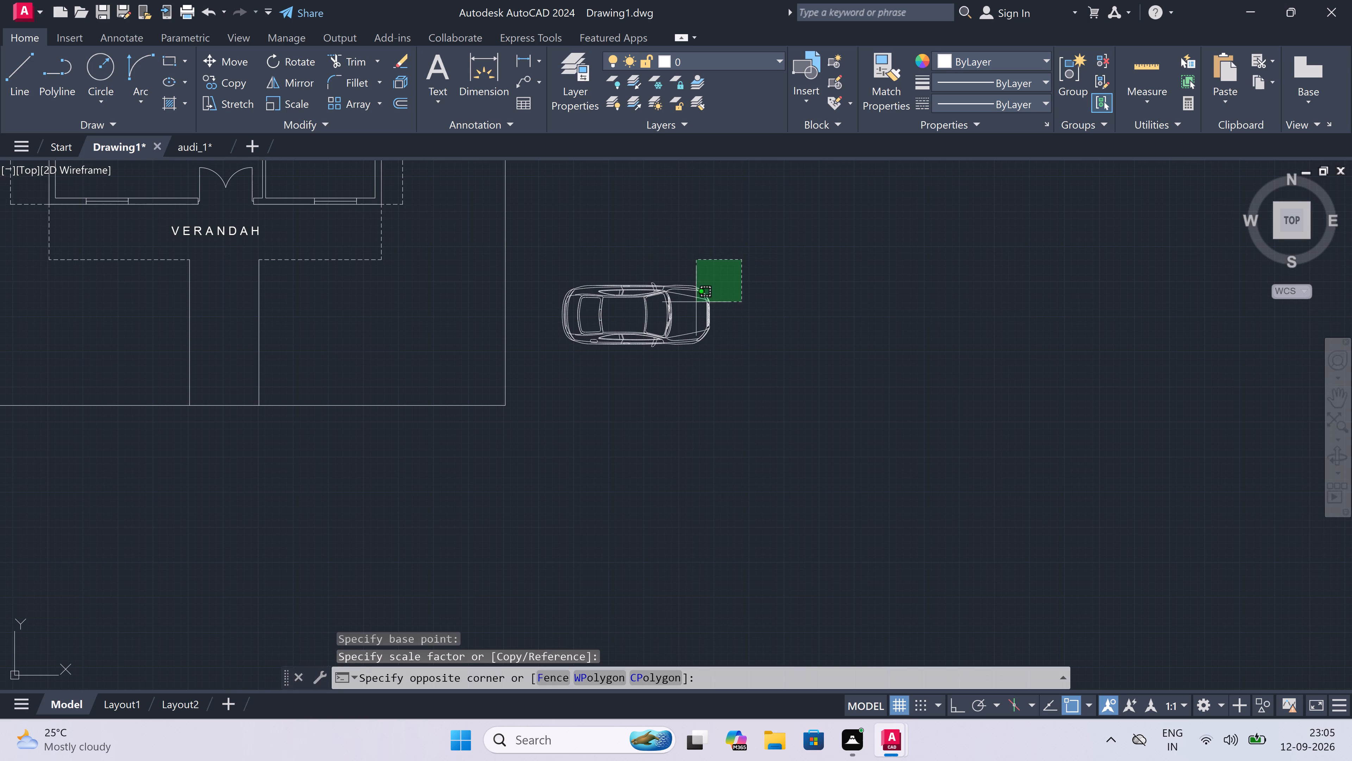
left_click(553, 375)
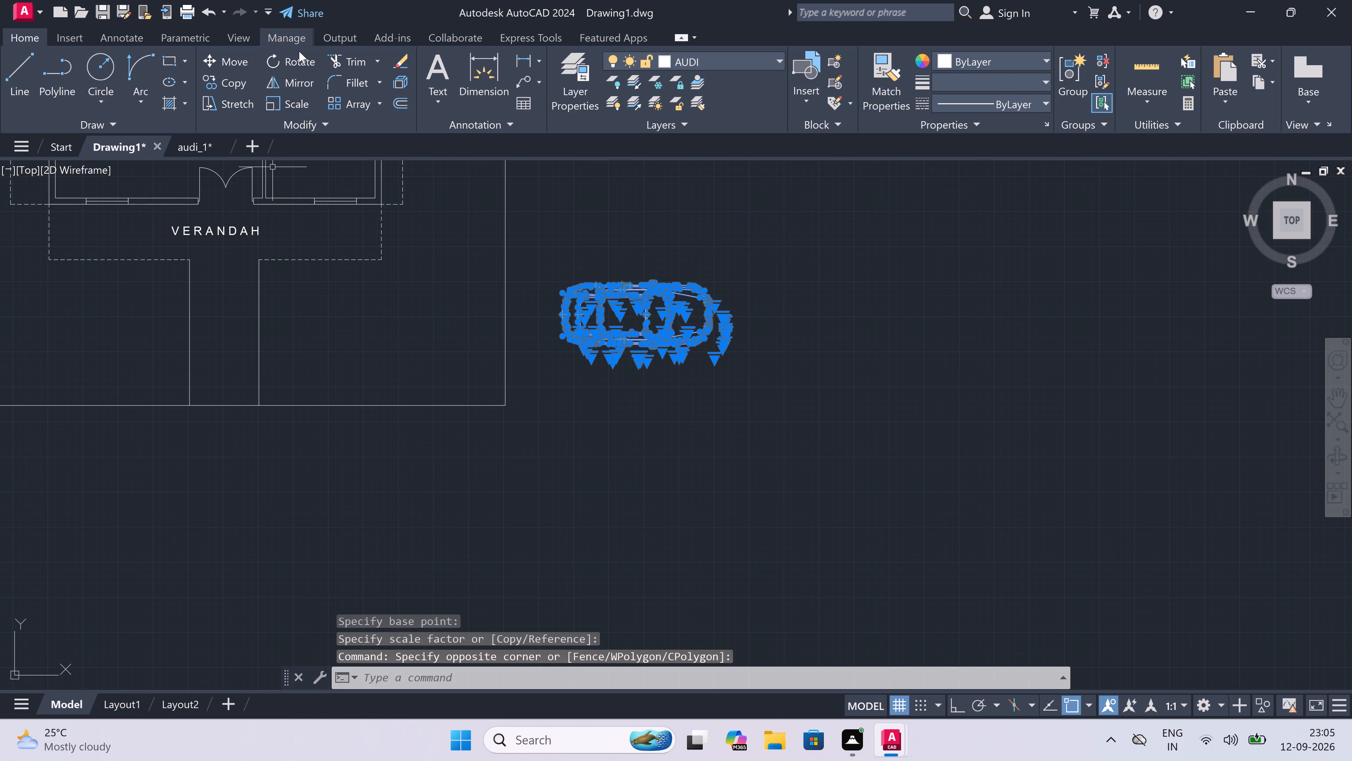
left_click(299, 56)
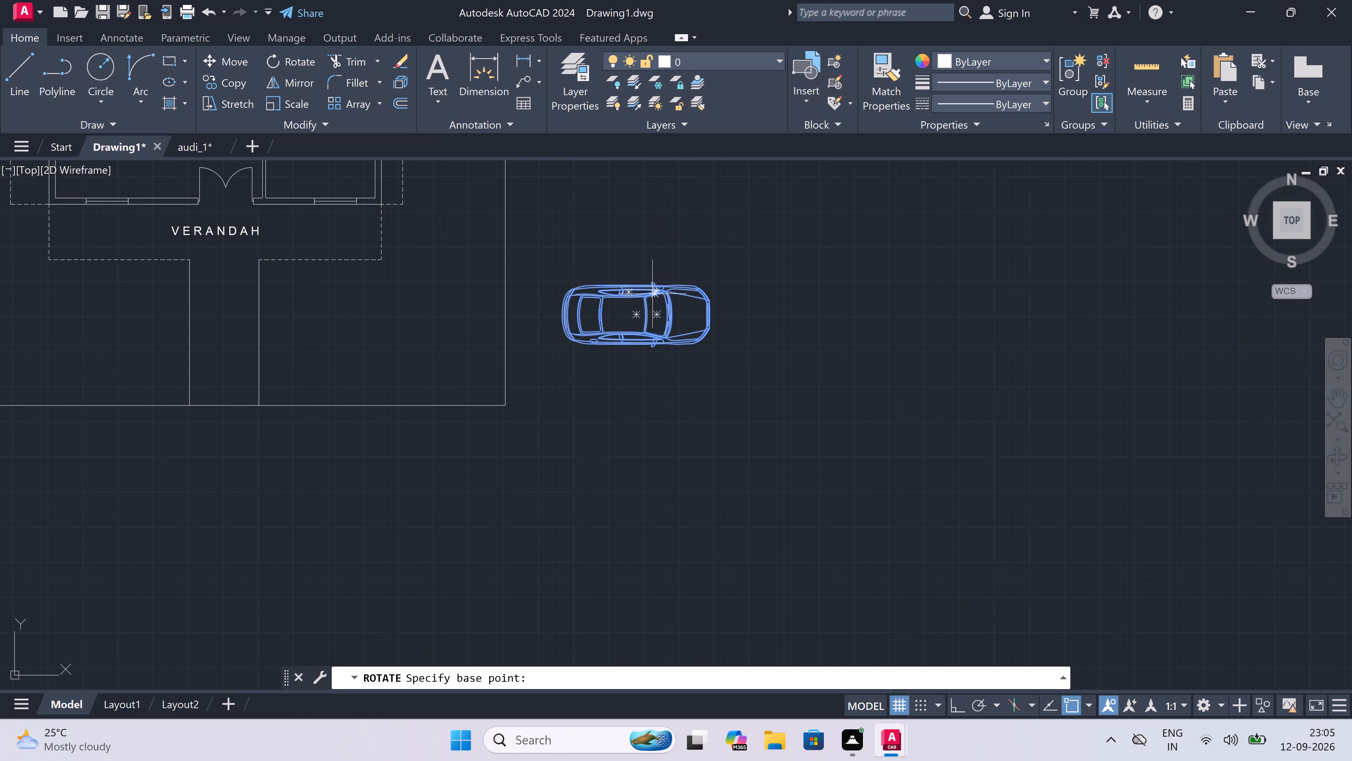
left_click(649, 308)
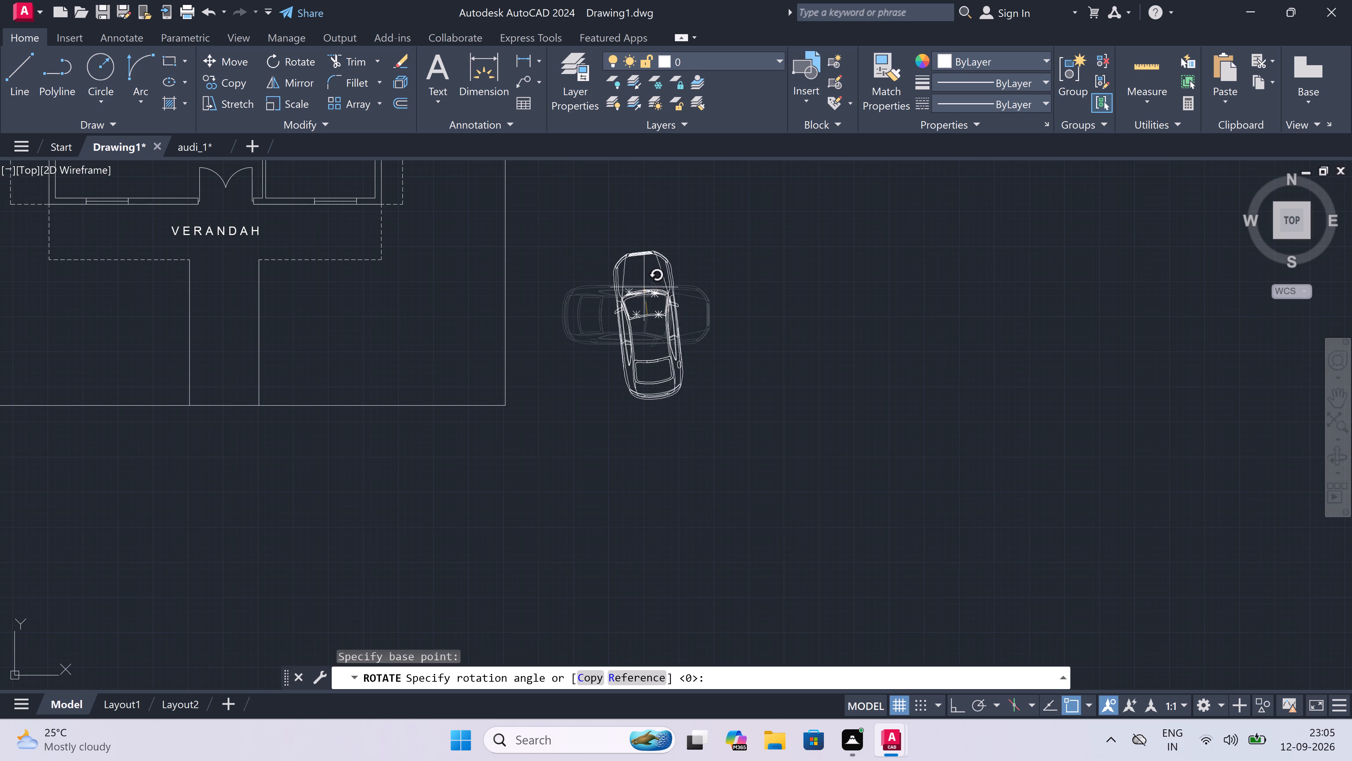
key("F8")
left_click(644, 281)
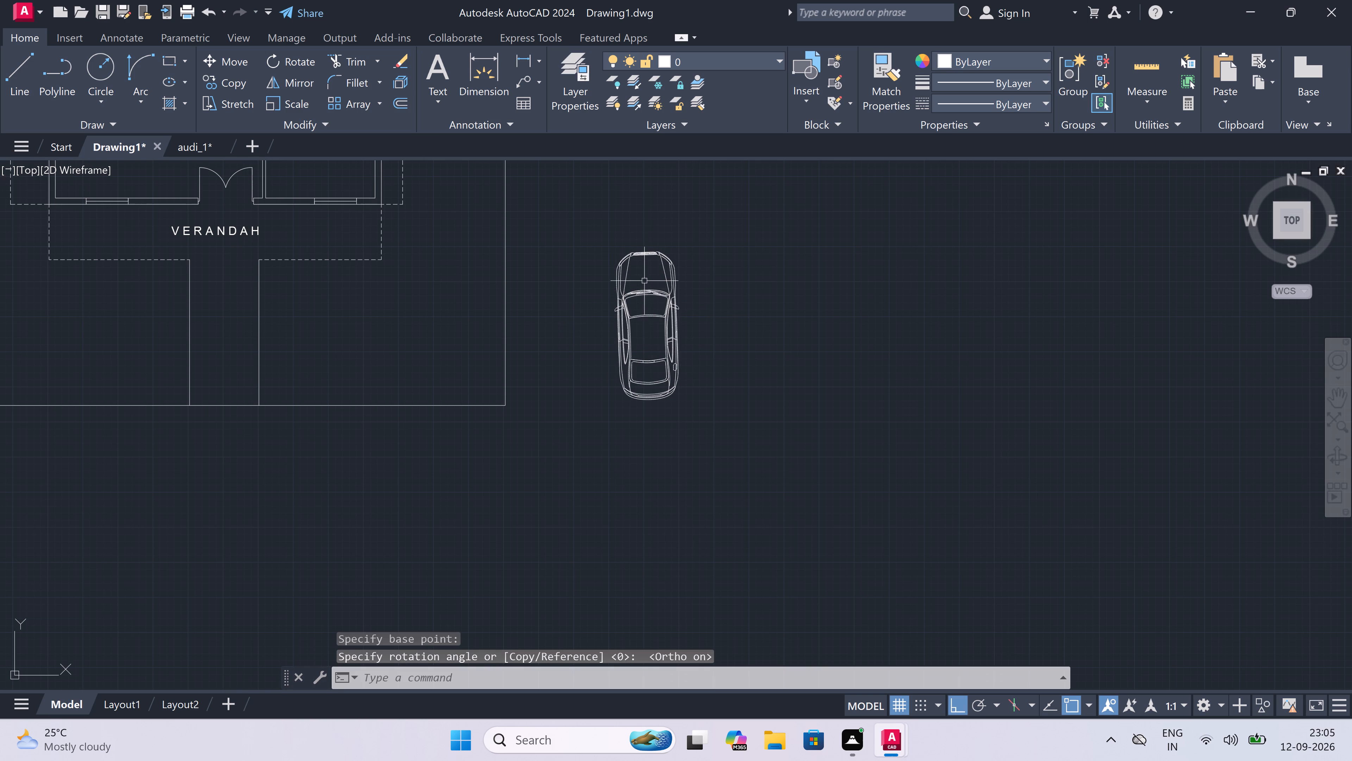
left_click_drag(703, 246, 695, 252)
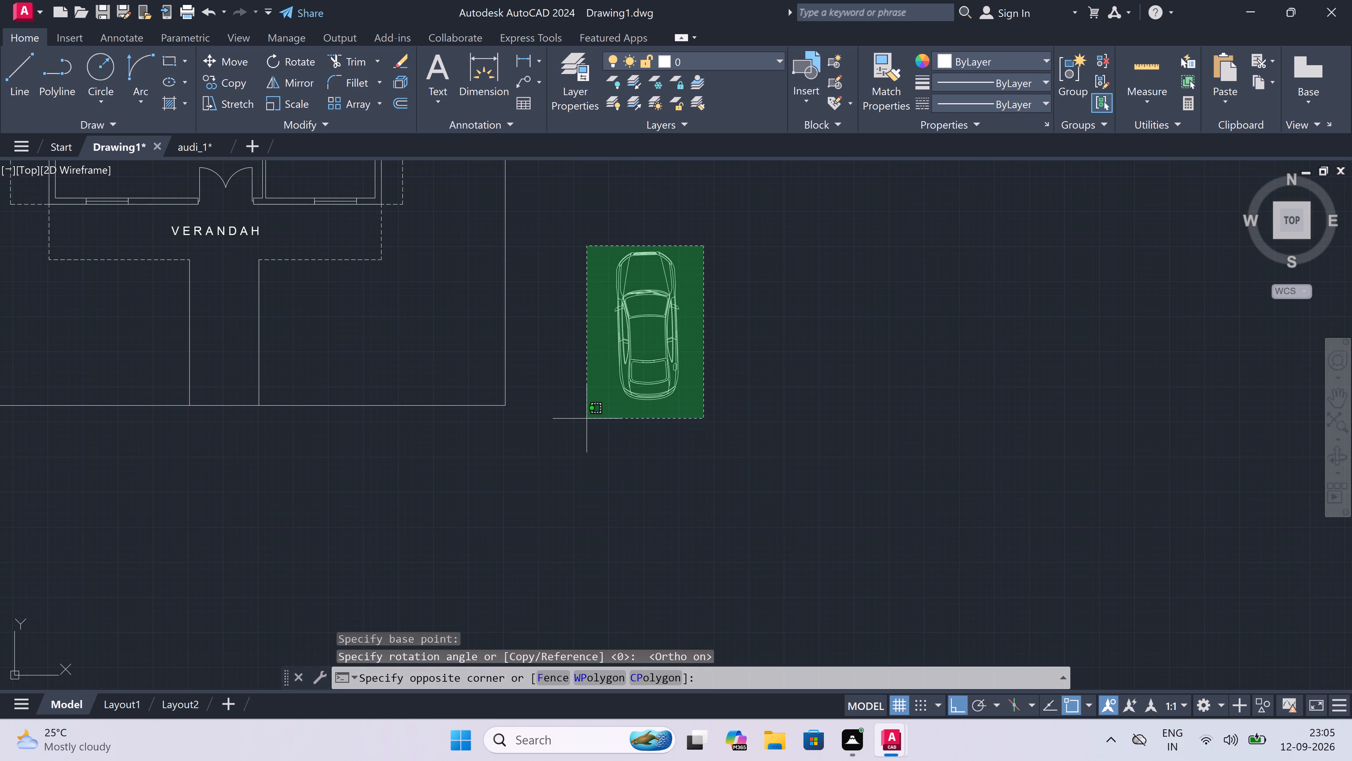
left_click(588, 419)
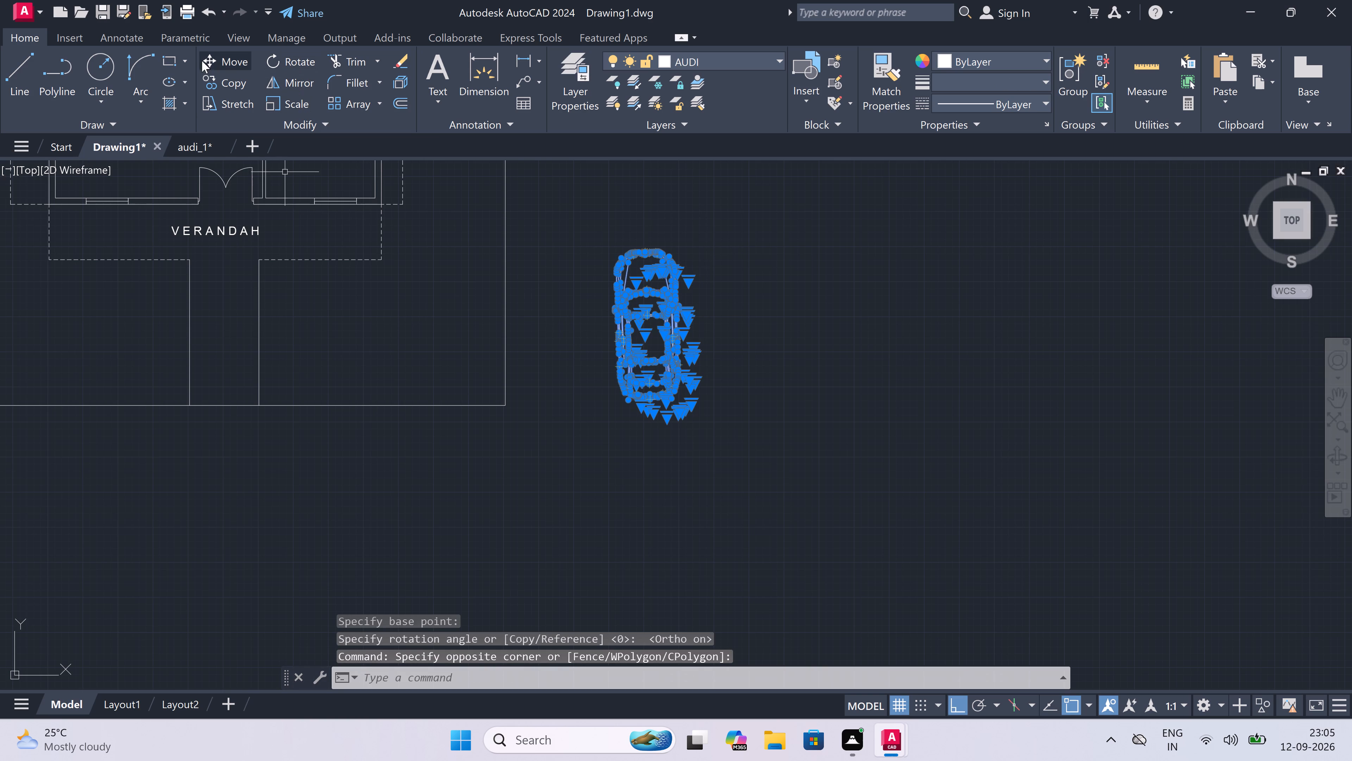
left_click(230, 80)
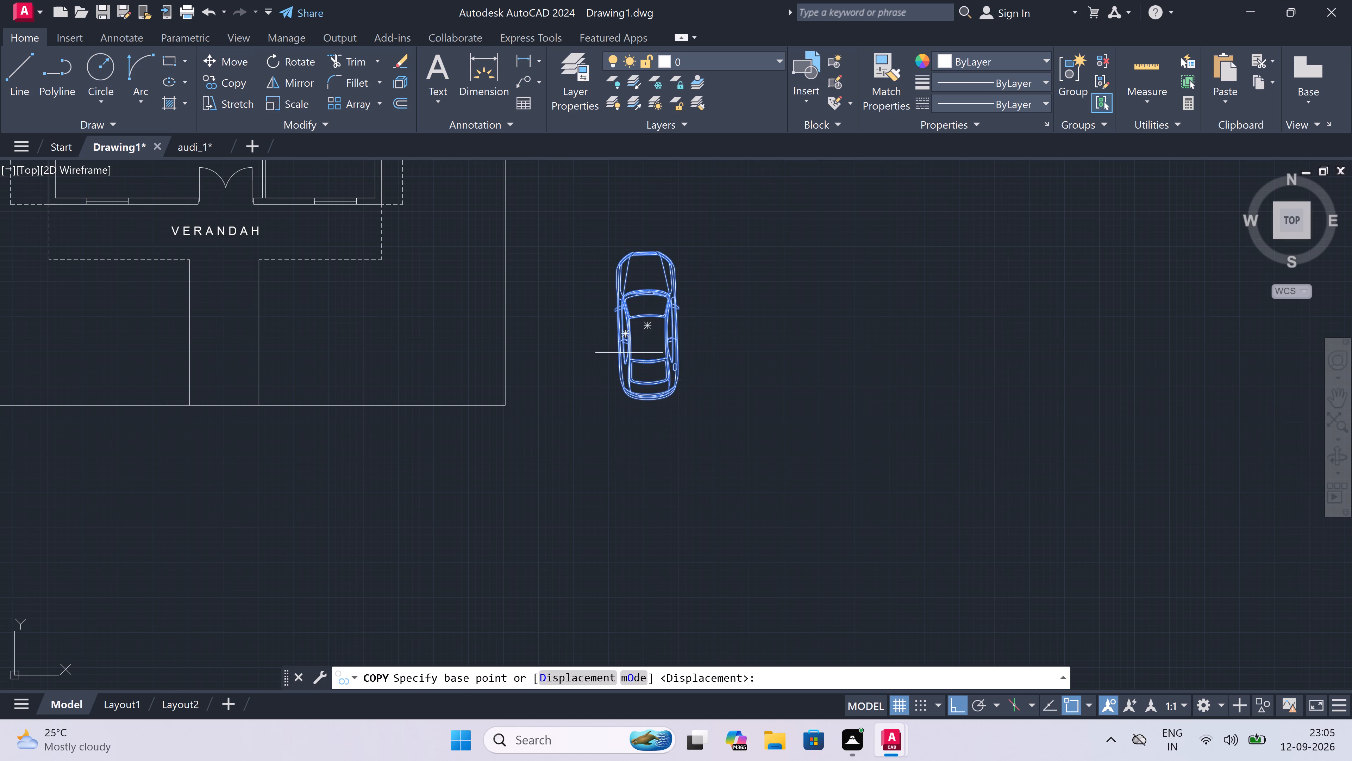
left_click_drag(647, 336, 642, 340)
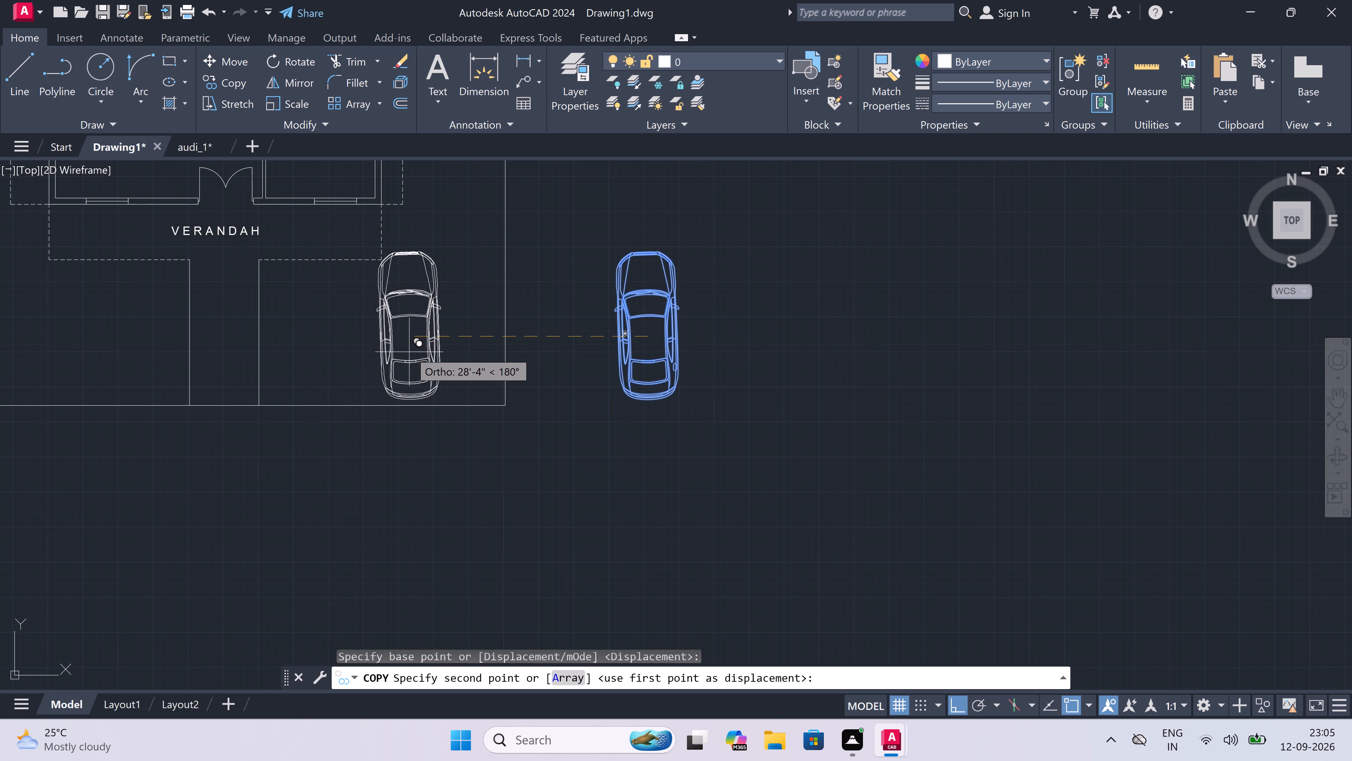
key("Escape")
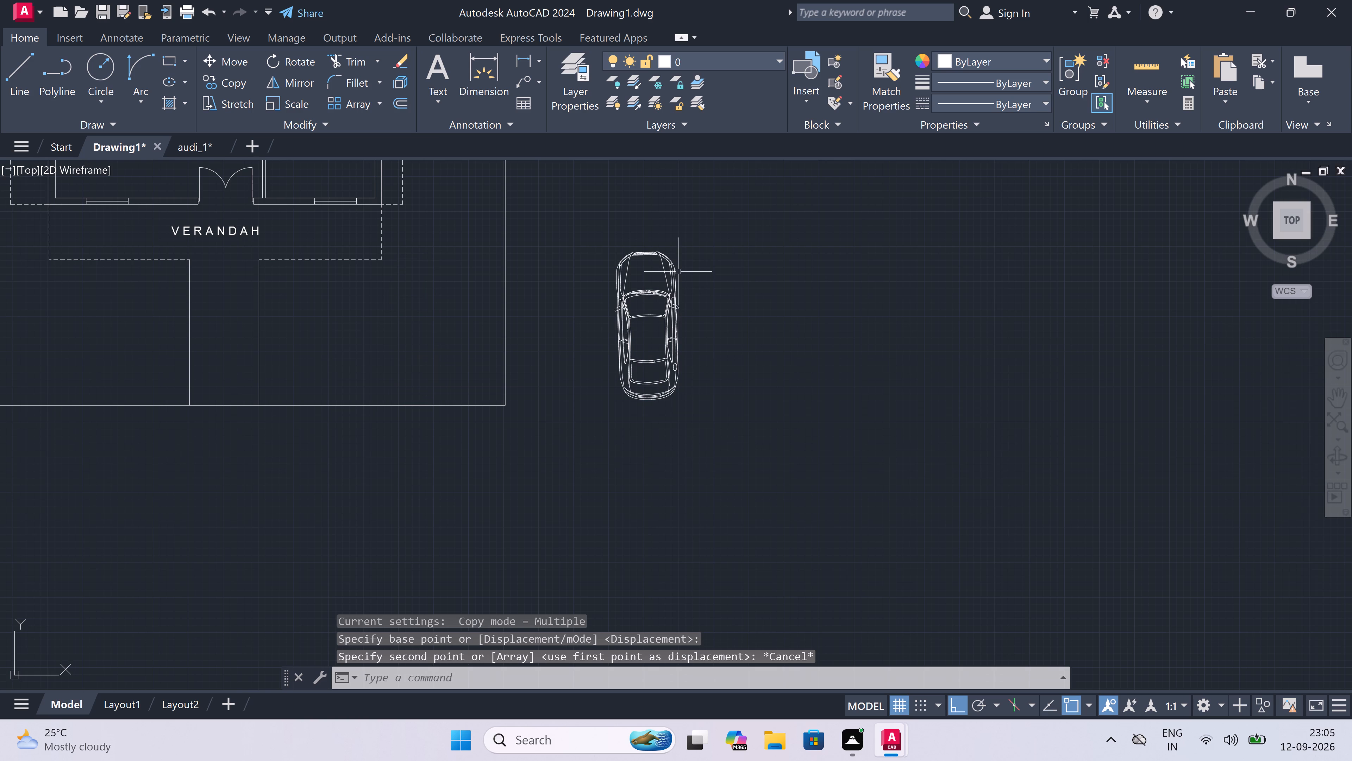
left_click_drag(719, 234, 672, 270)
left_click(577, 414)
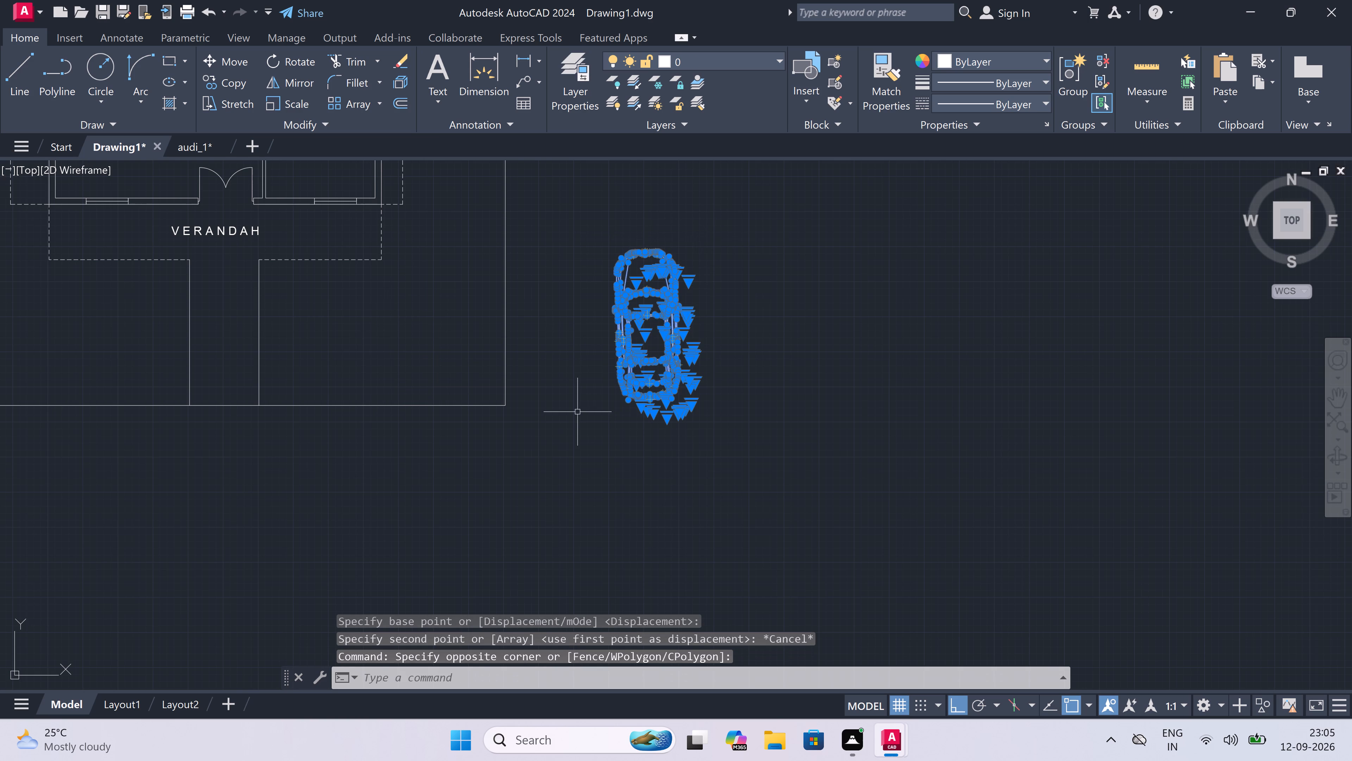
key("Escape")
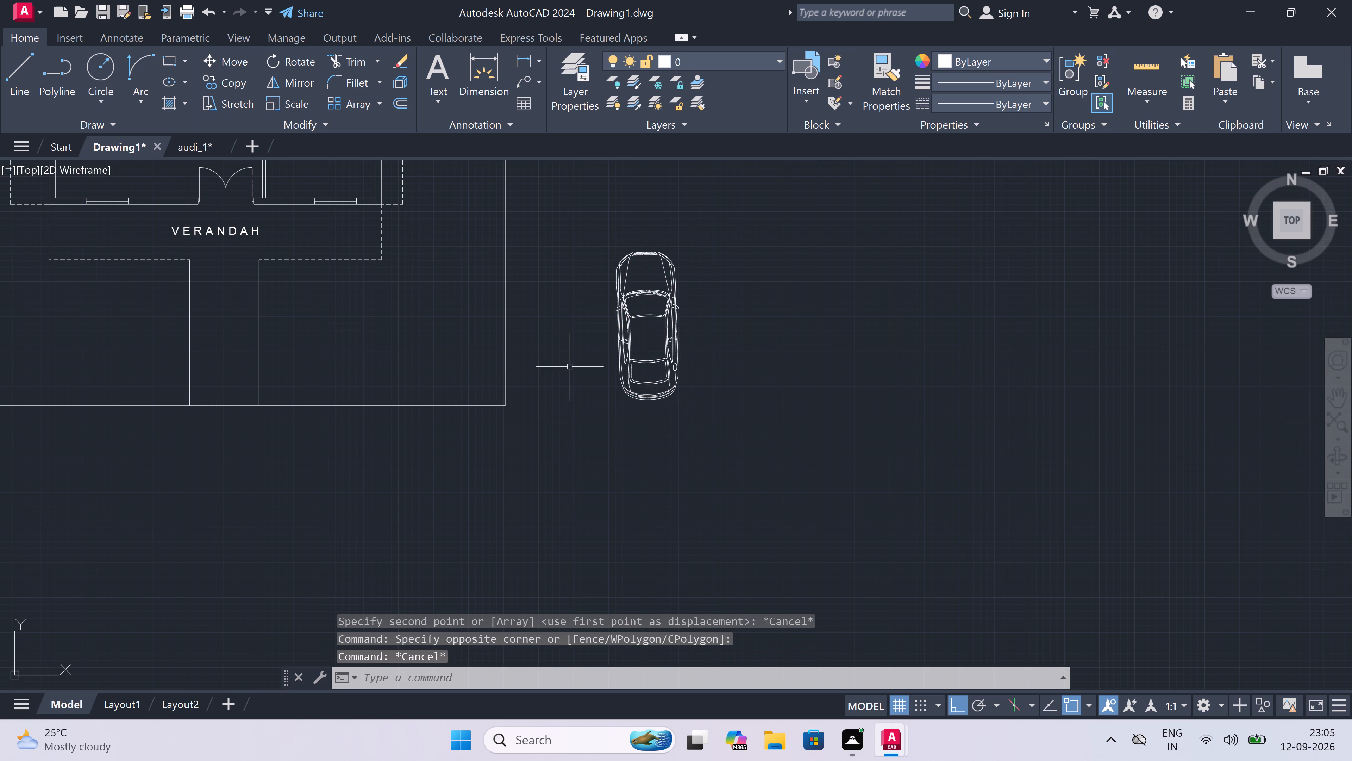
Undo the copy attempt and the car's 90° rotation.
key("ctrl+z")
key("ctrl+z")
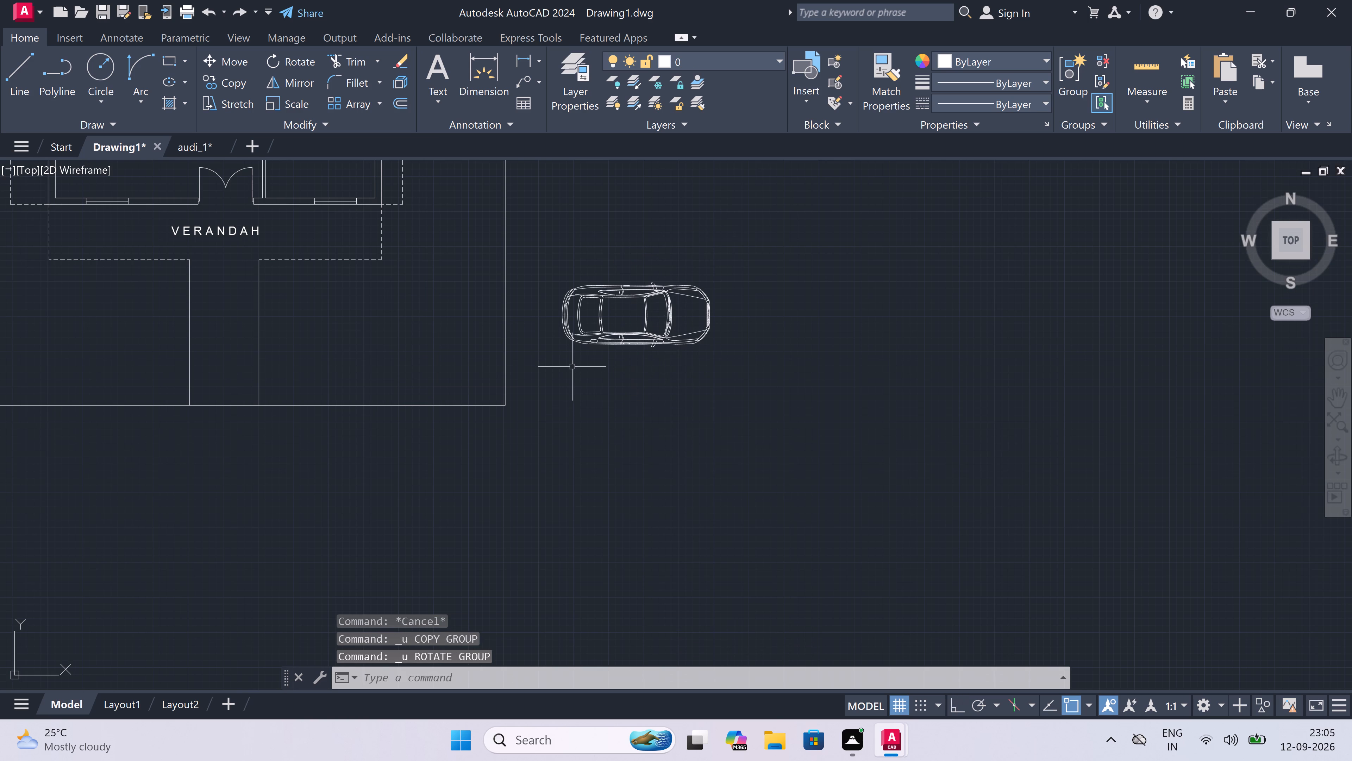
Scale the whole car down freehand to about three-quarters of its size from a base point near its middle.
left_click_drag(720, 272, 686, 301)
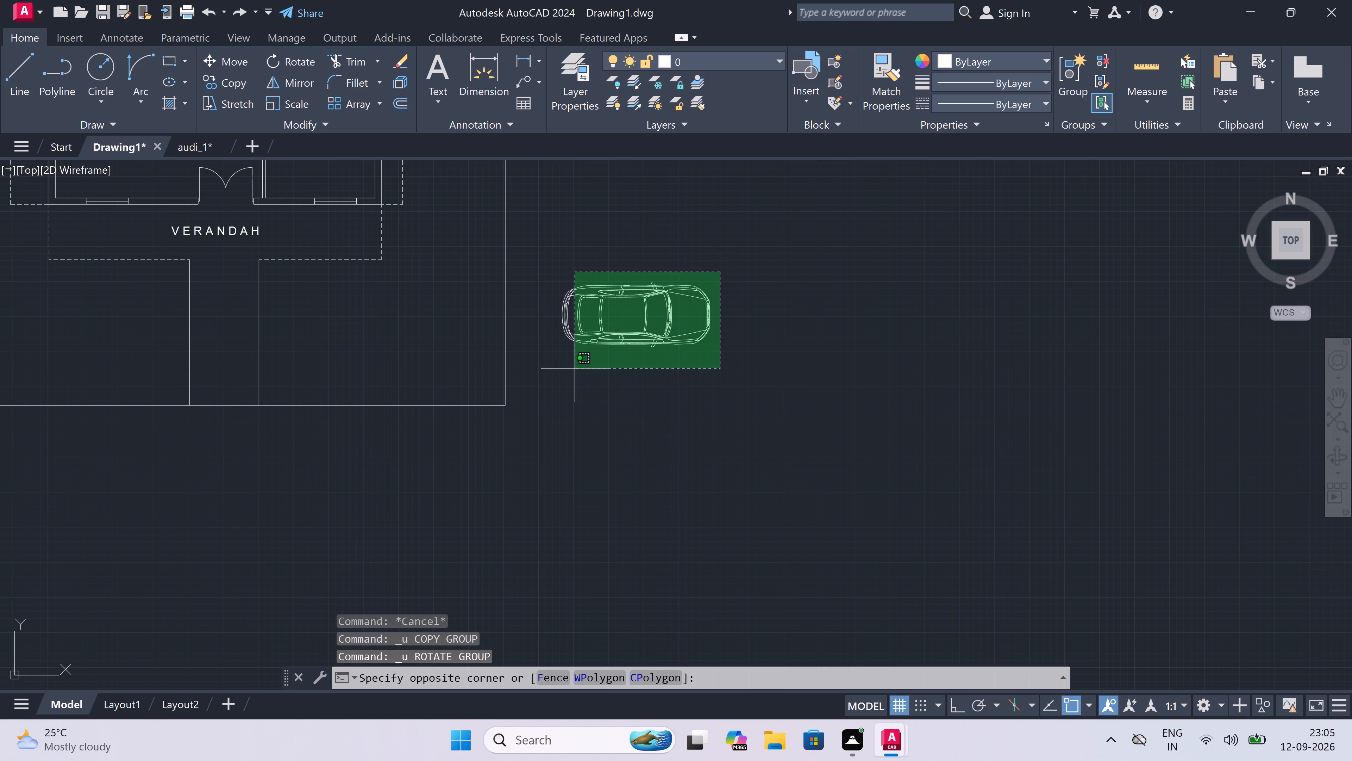
left_click(547, 367)
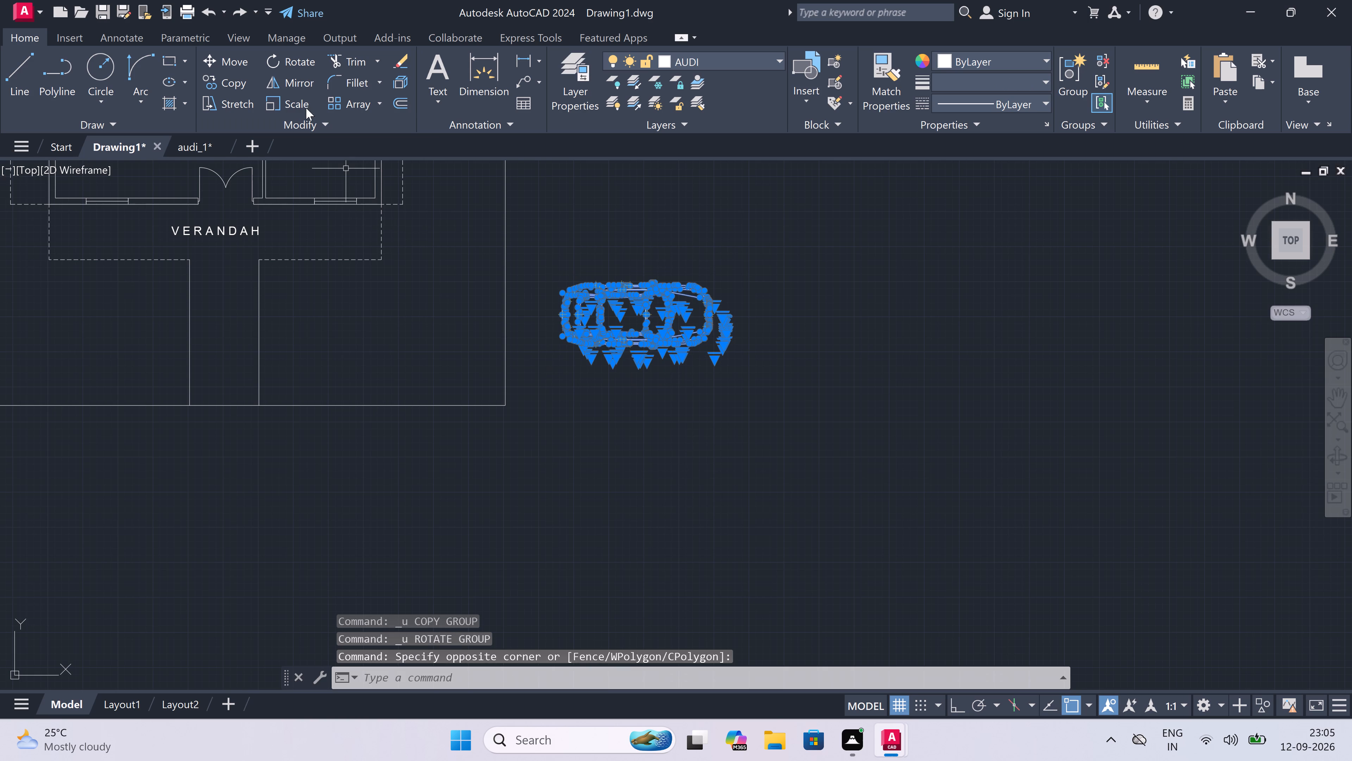
left_click(303, 106)
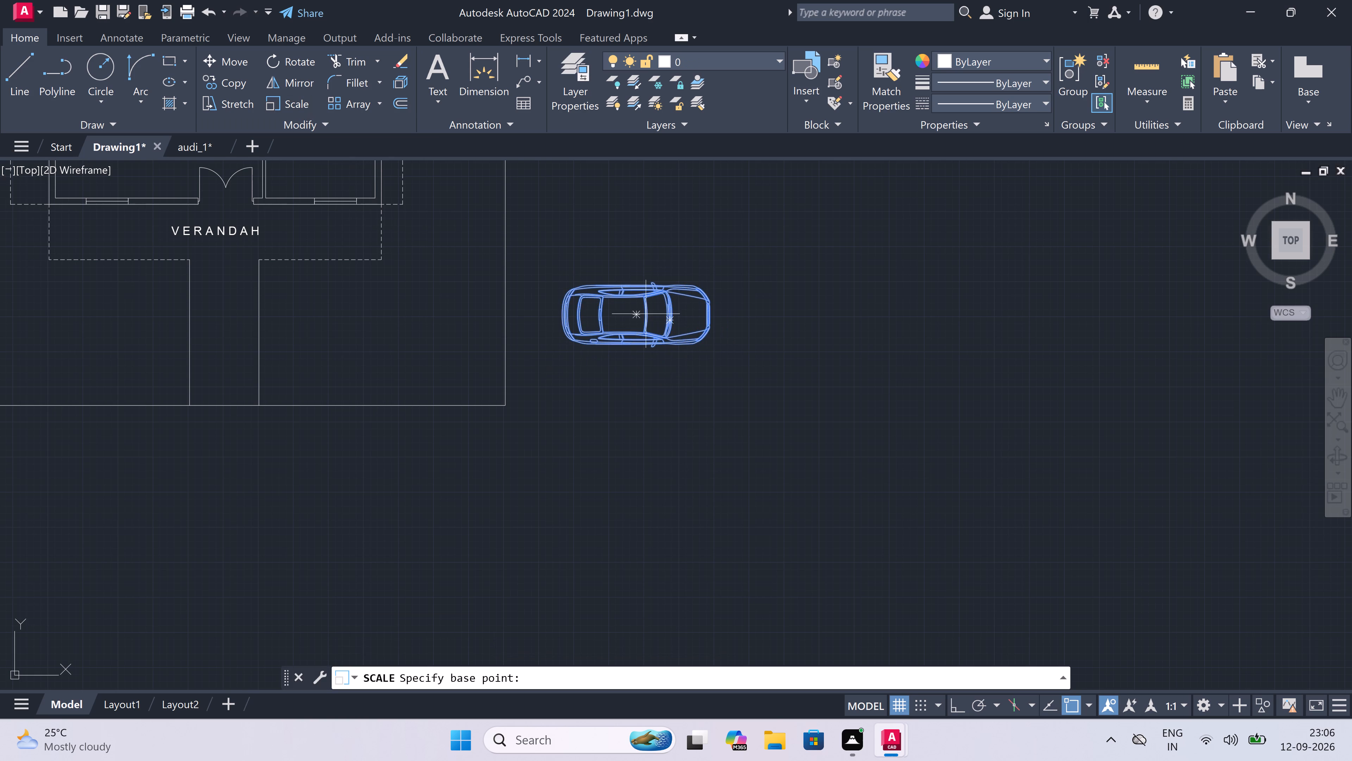
left_click(637, 307)
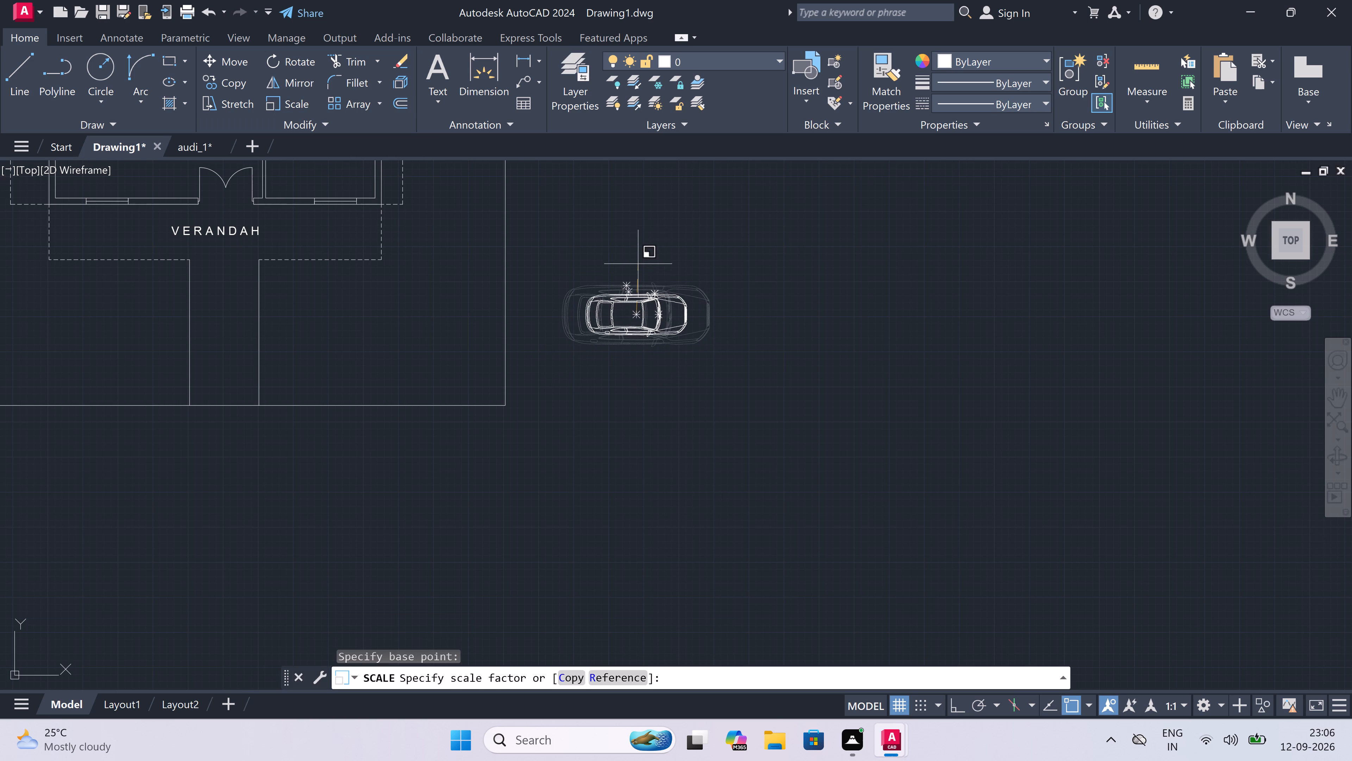
left_click(638, 257)
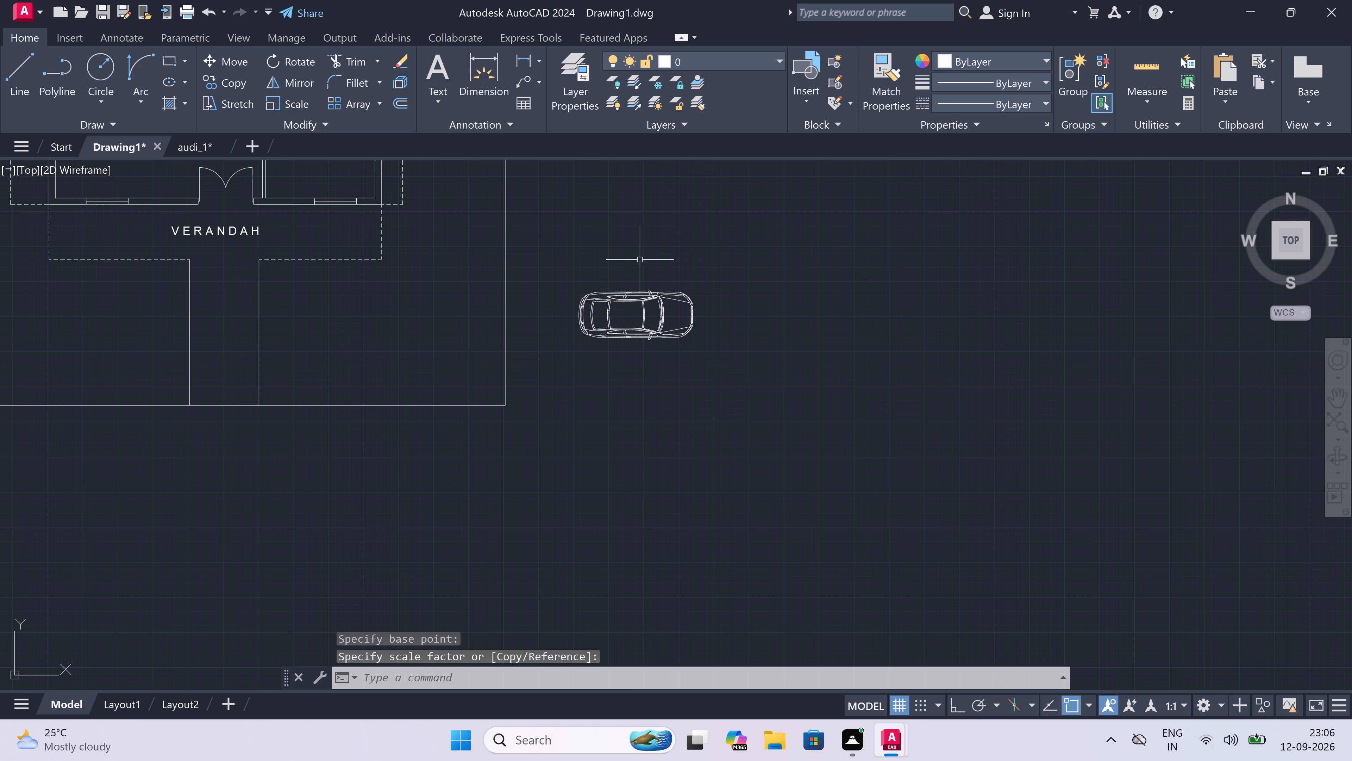
Rotate the car 90° counterclockwise with Ortho on, about a point near its windshield, so its front faces up the plan.
left_click_drag(719, 286, 689, 301)
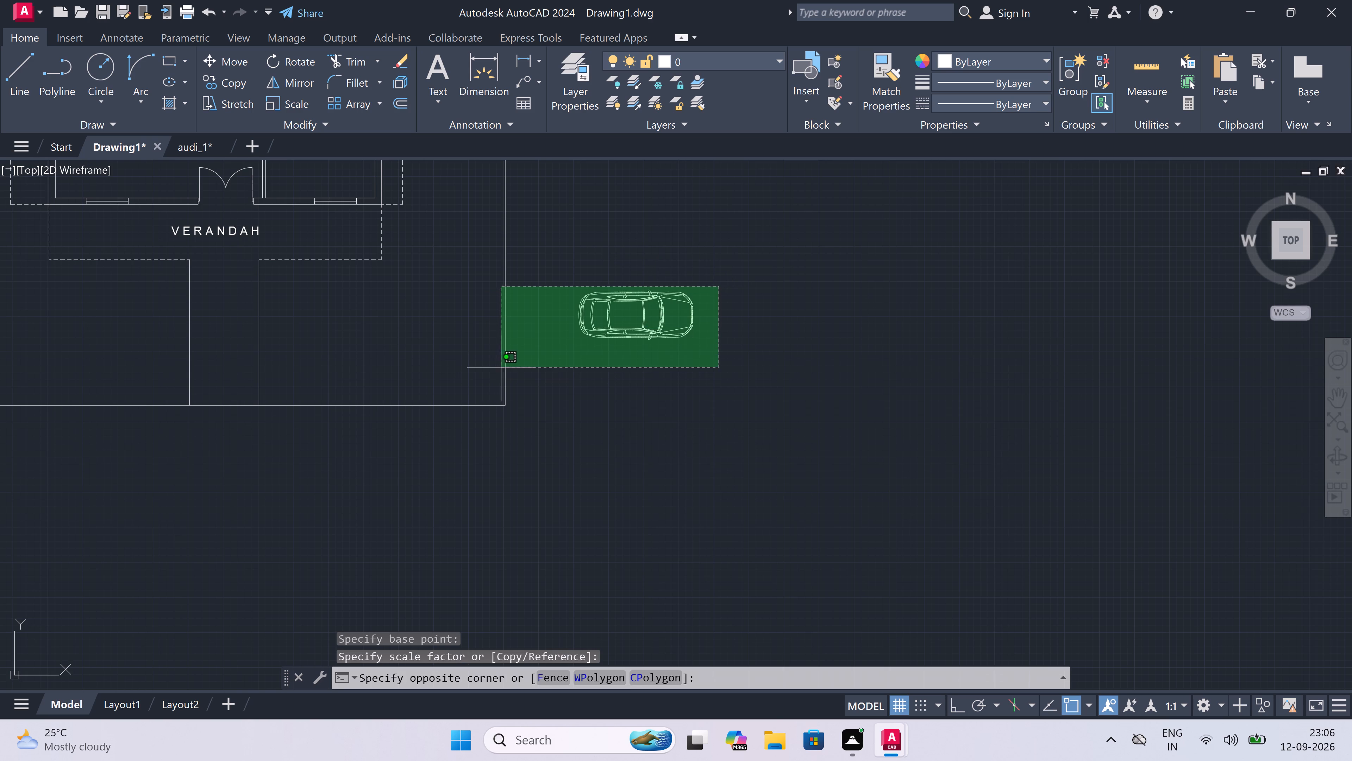
left_click(528, 348)
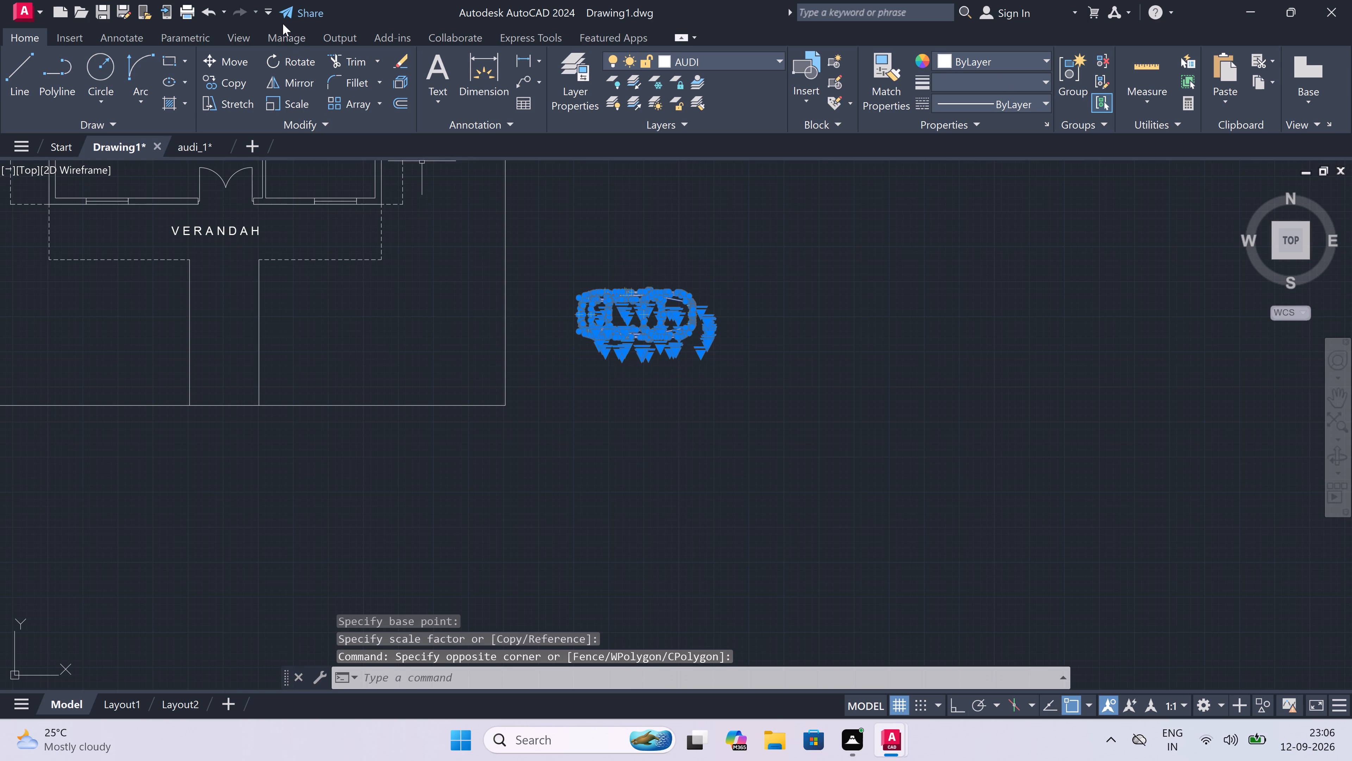
left_click(300, 61)
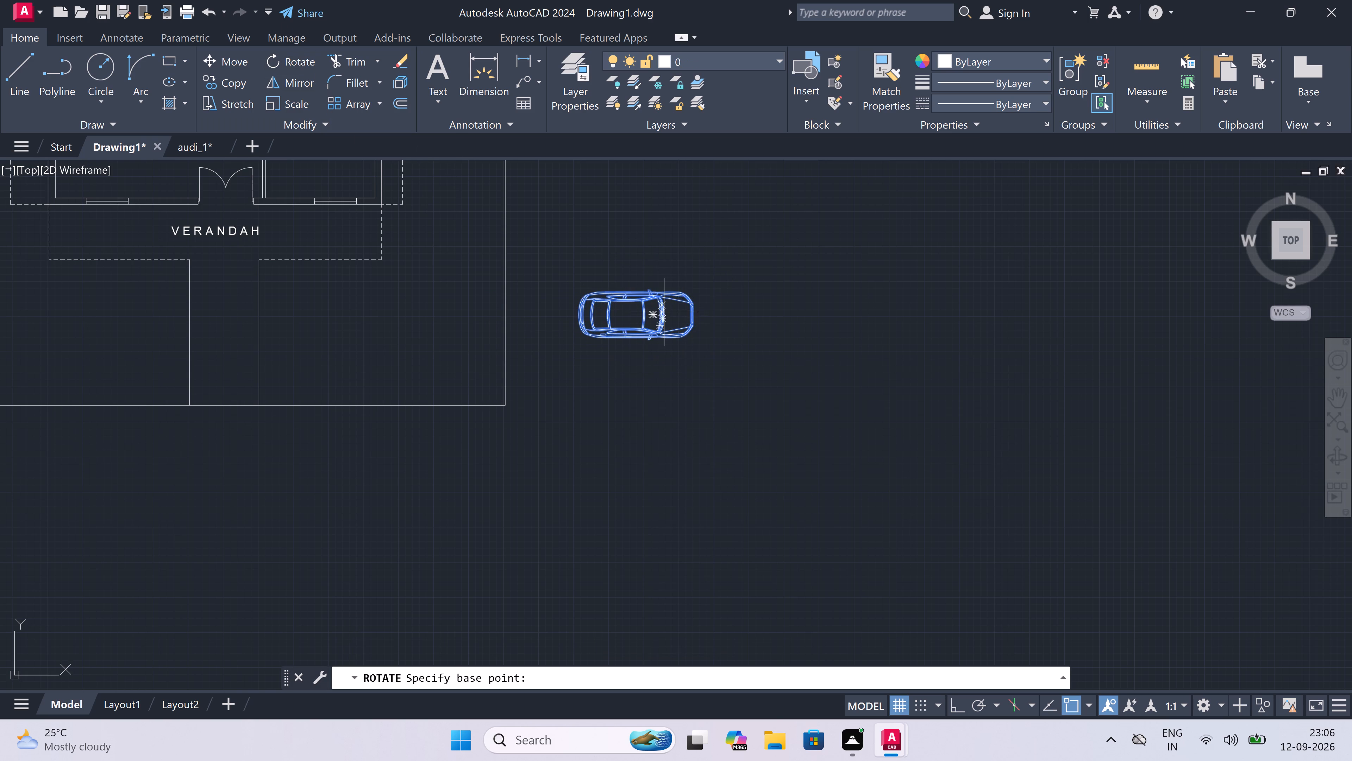
left_click(669, 315)
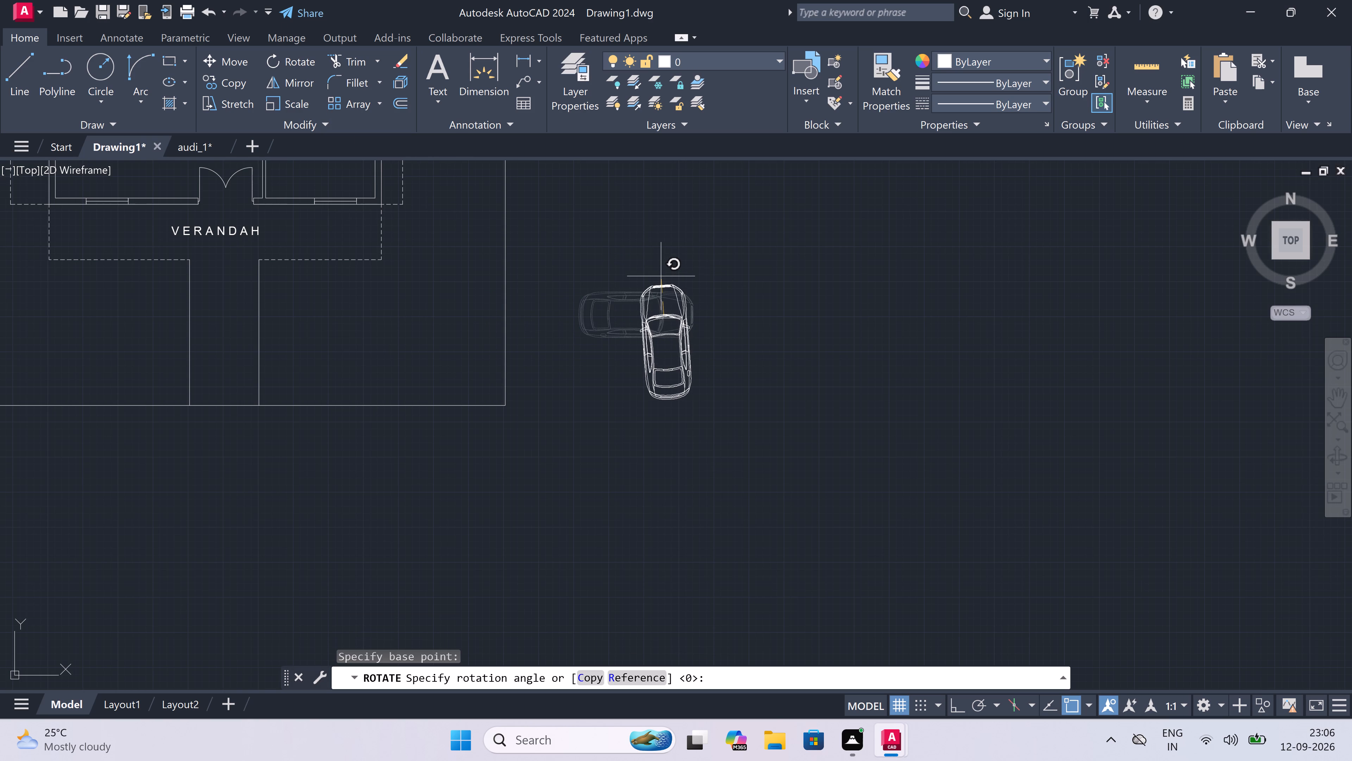
key("F8")
left_click(666, 256)
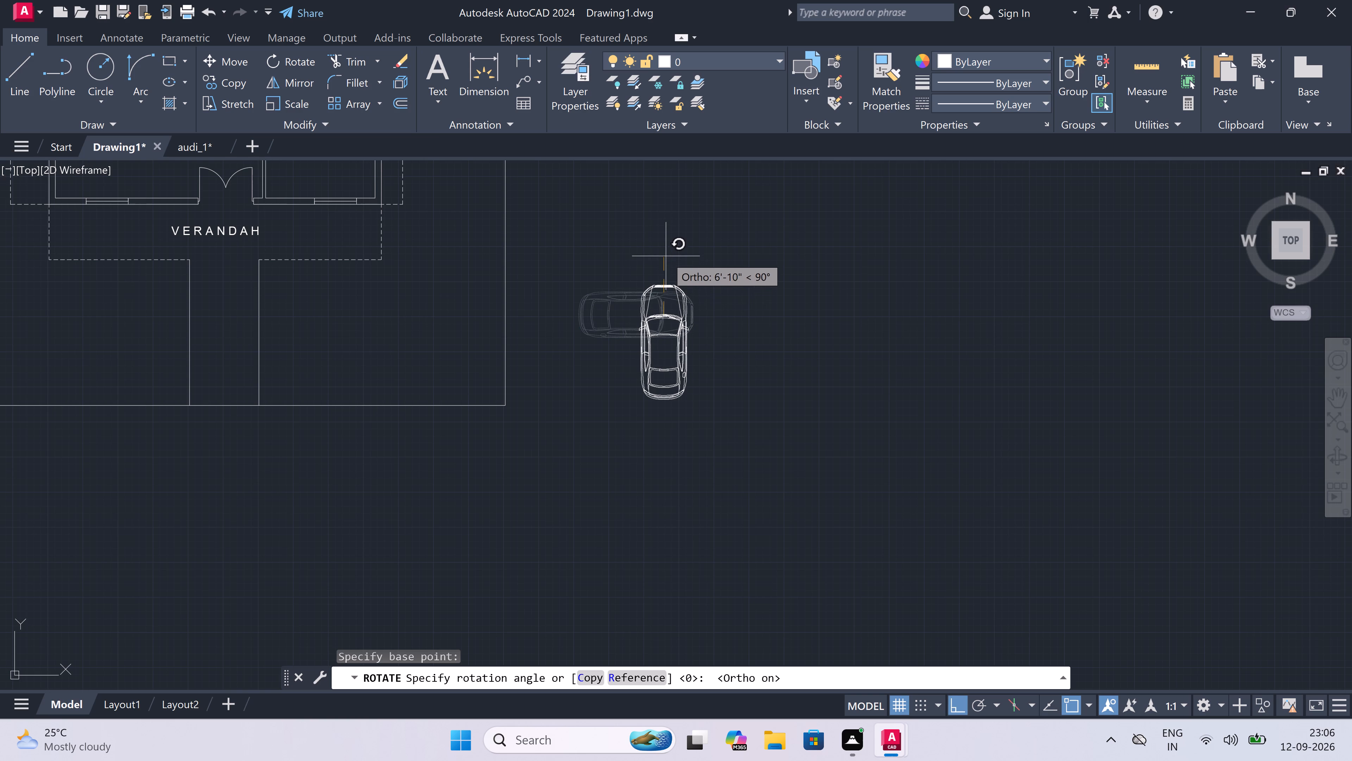
Copy the car twice, with Ortho off, side by side inside the boundary, between the entrance path and the right boundary line below the verandah.
left_click_drag(714, 264, 694, 303)
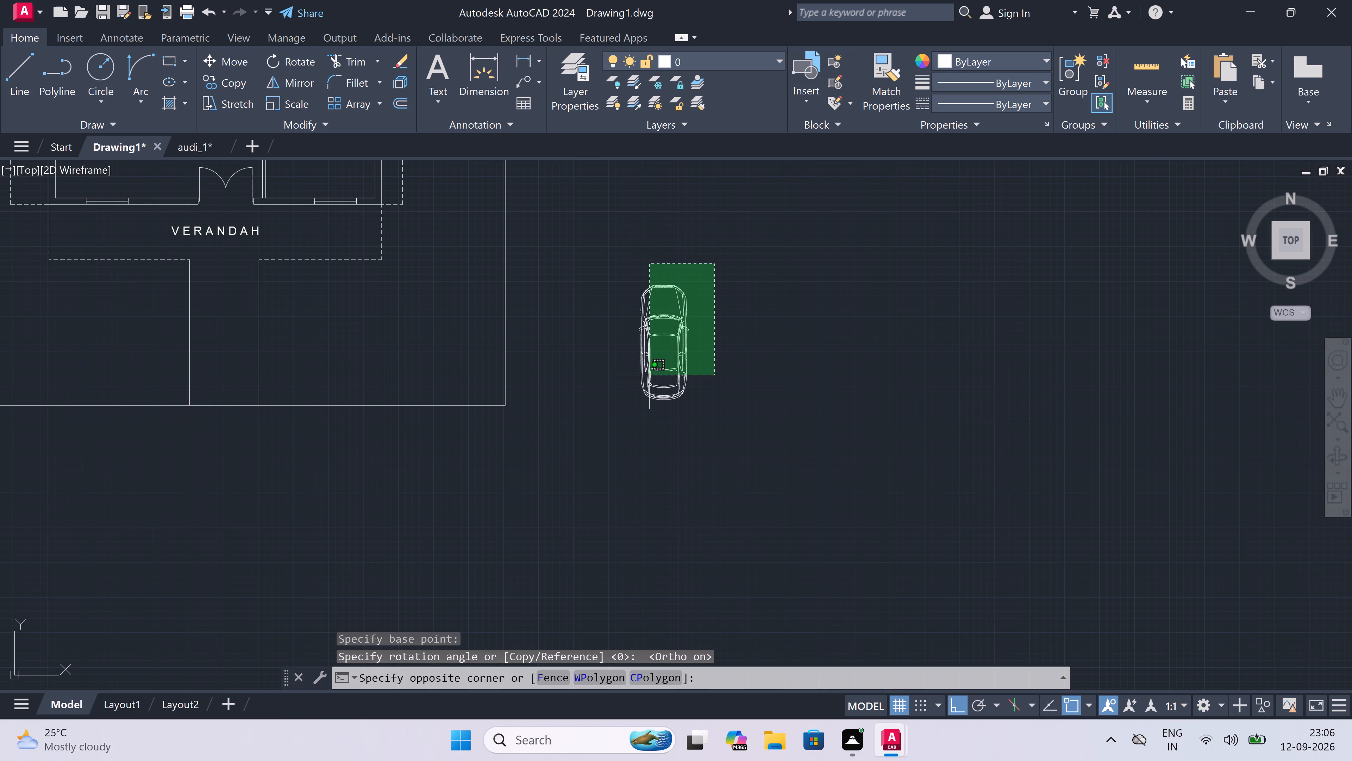
left_click(617, 416)
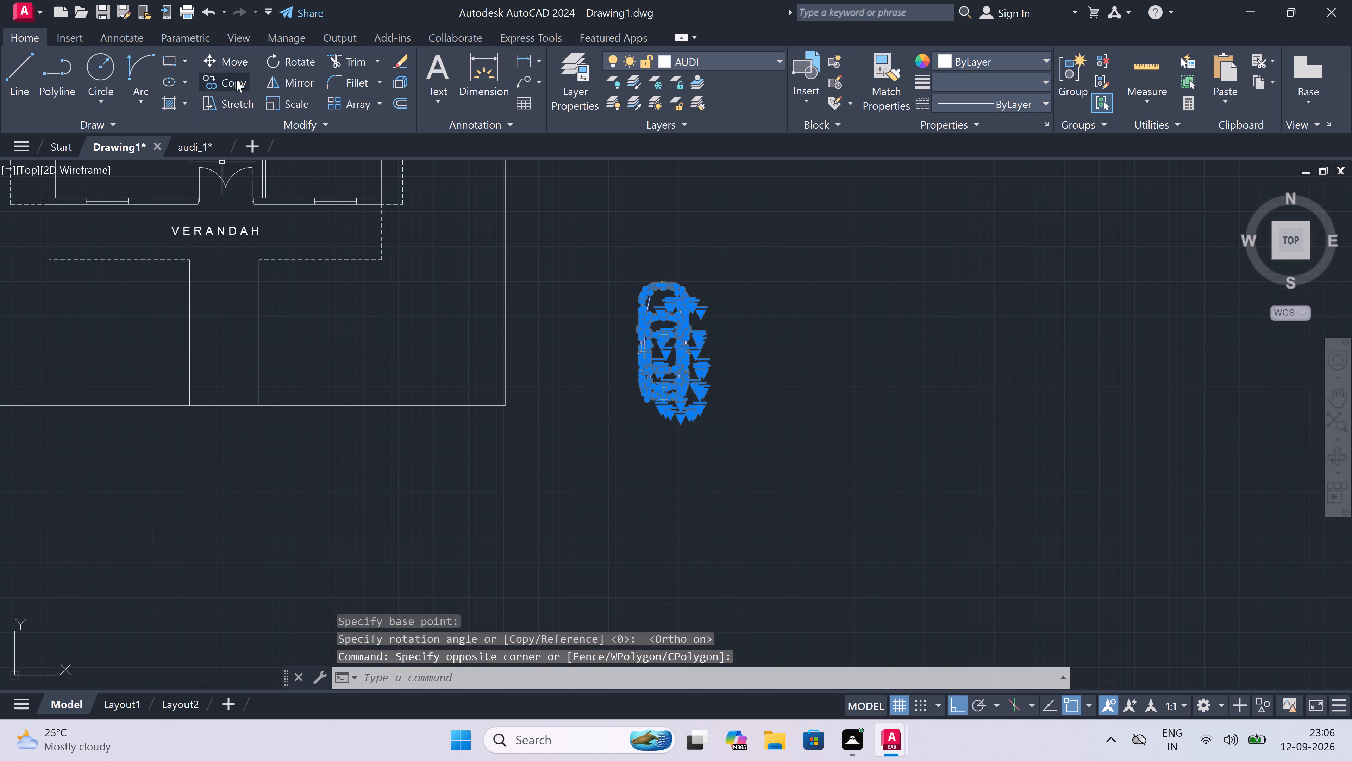
left_click(236, 79)
left_click_drag(661, 332, 656, 341)
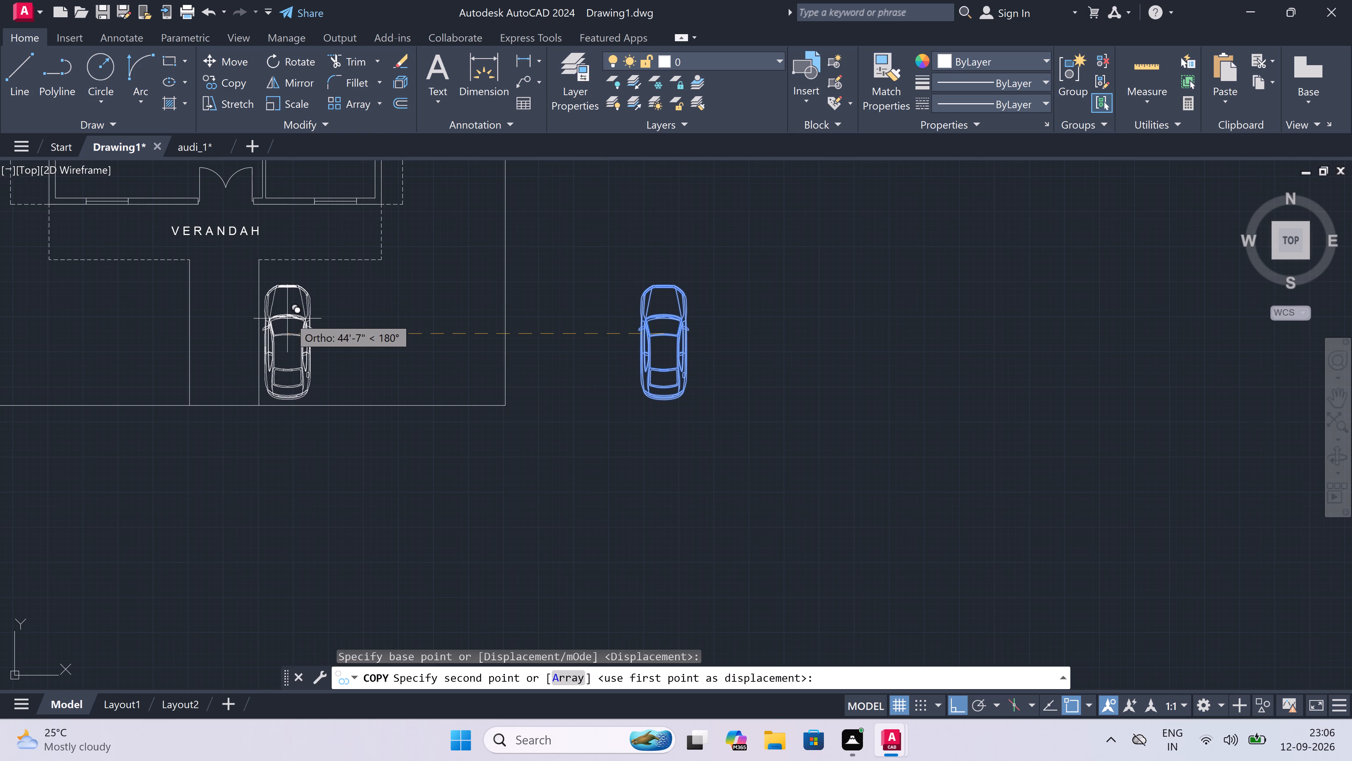
key("F8")
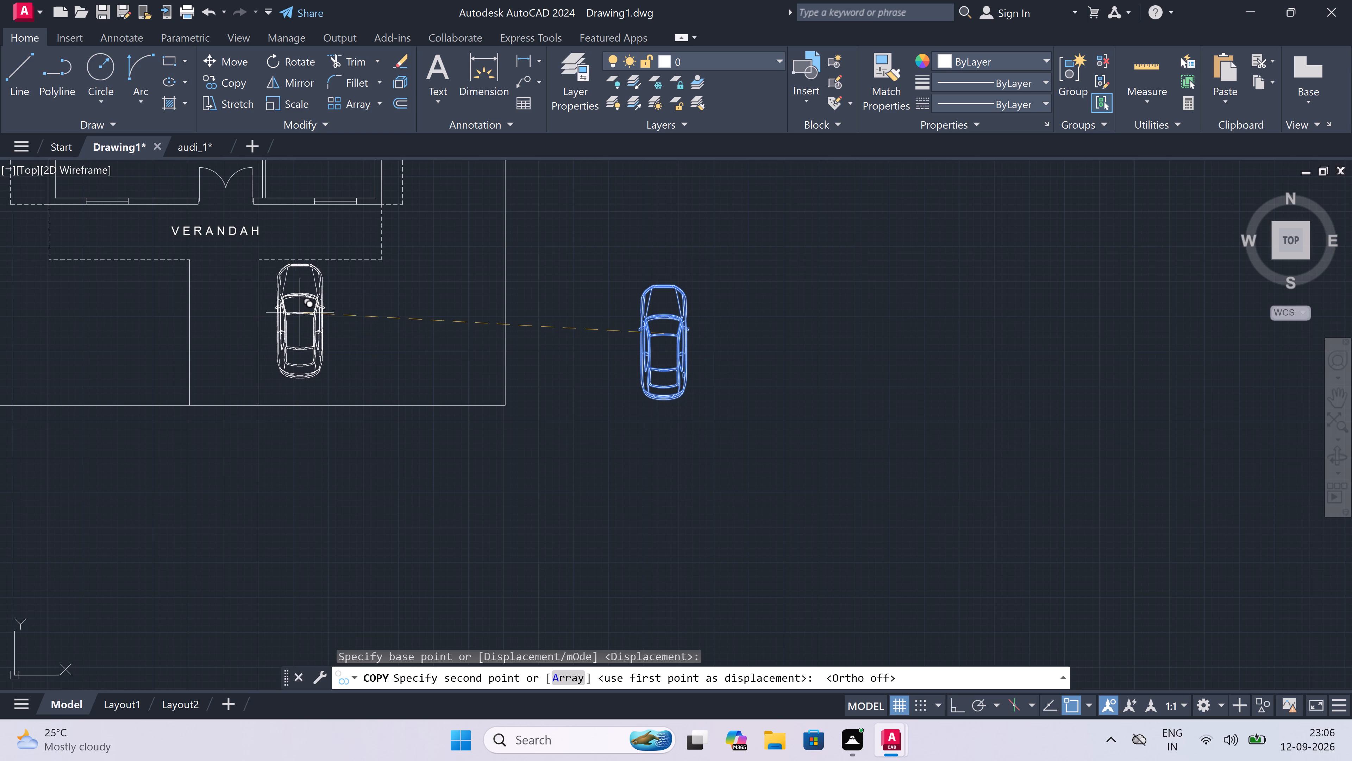
left_click(316, 318)
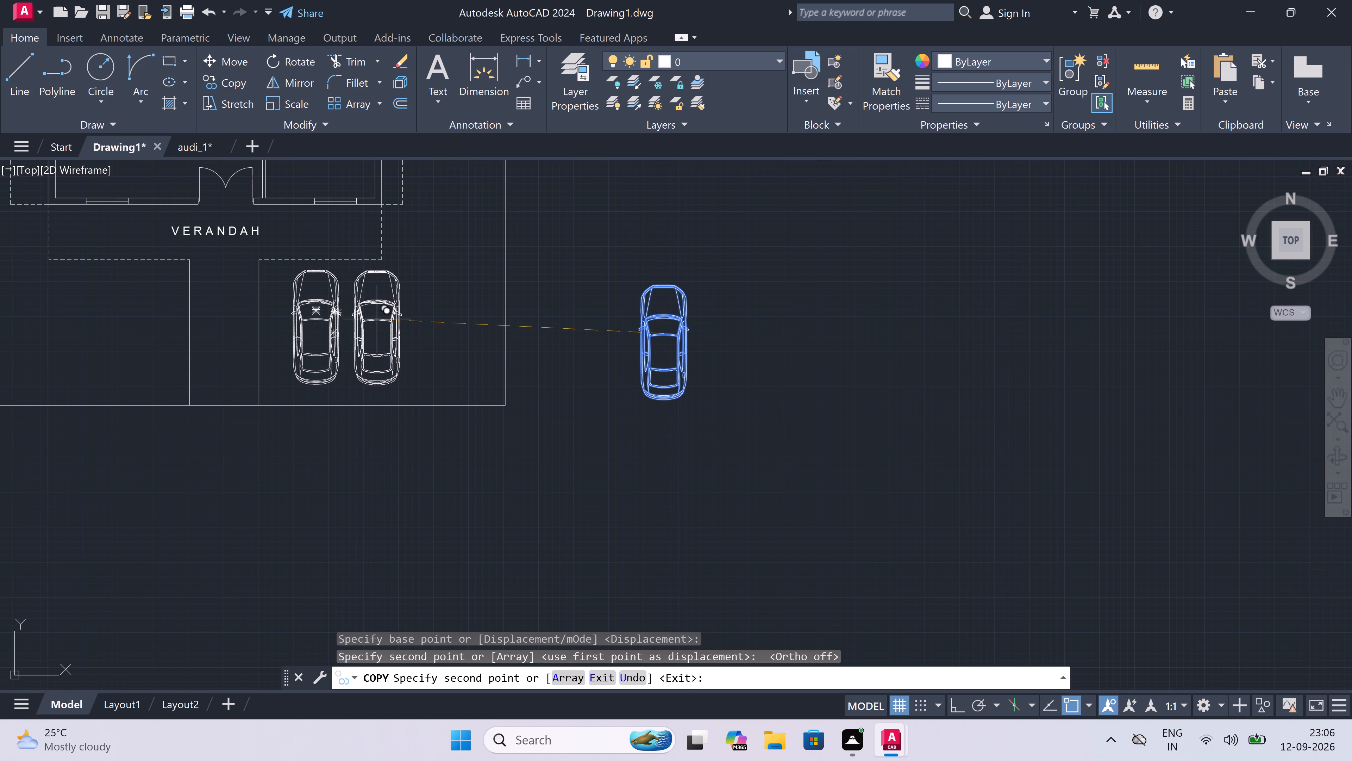
left_click(380, 318)
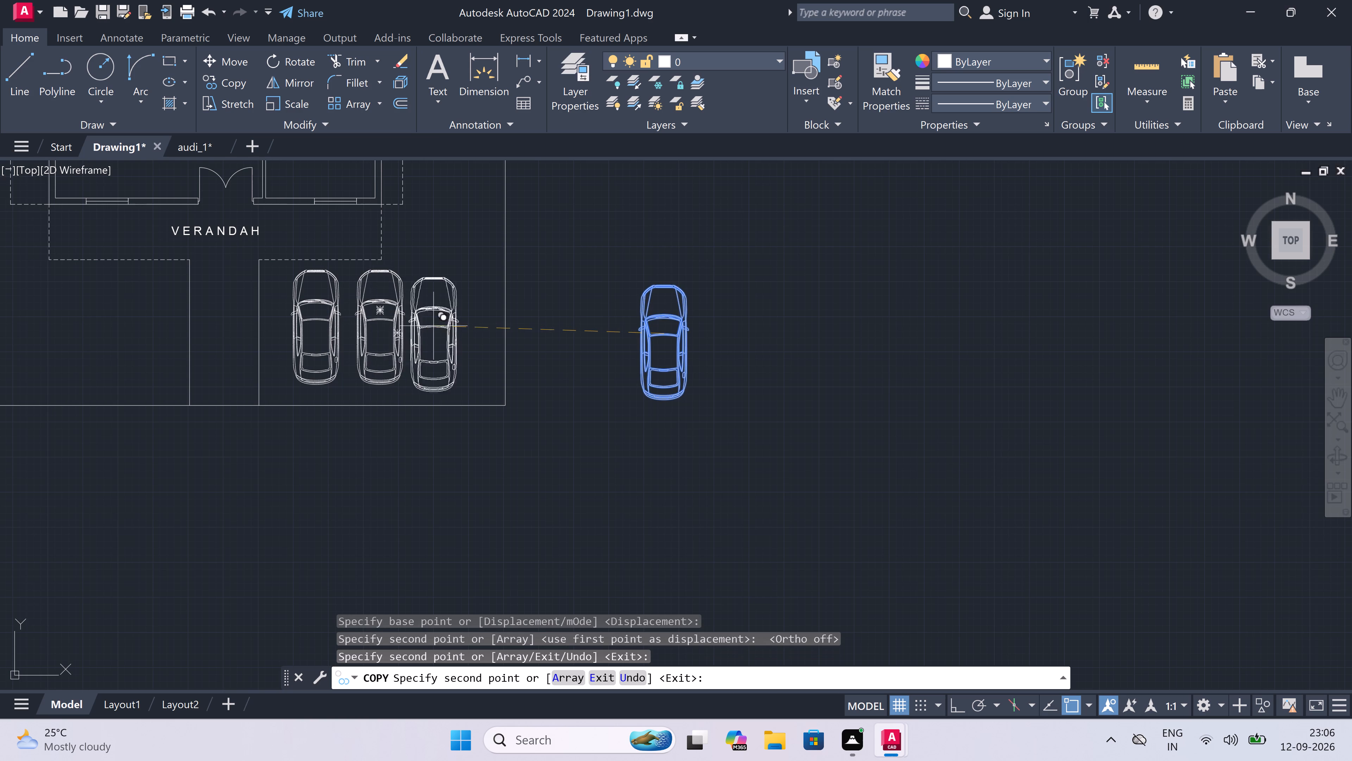
key("Escape")
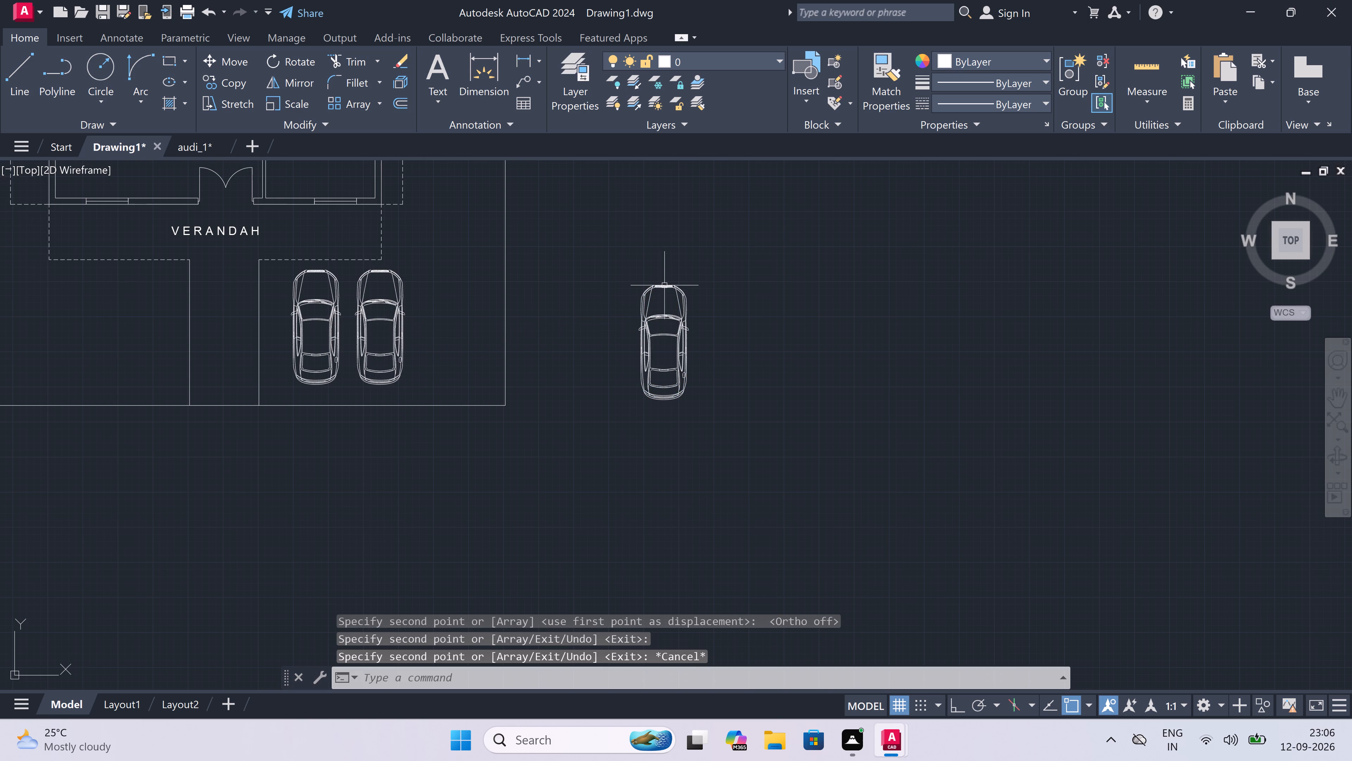
Erase the original car outside the boundary rectangle.
left_click_drag(712, 278, 689, 307)
left_click(579, 452)
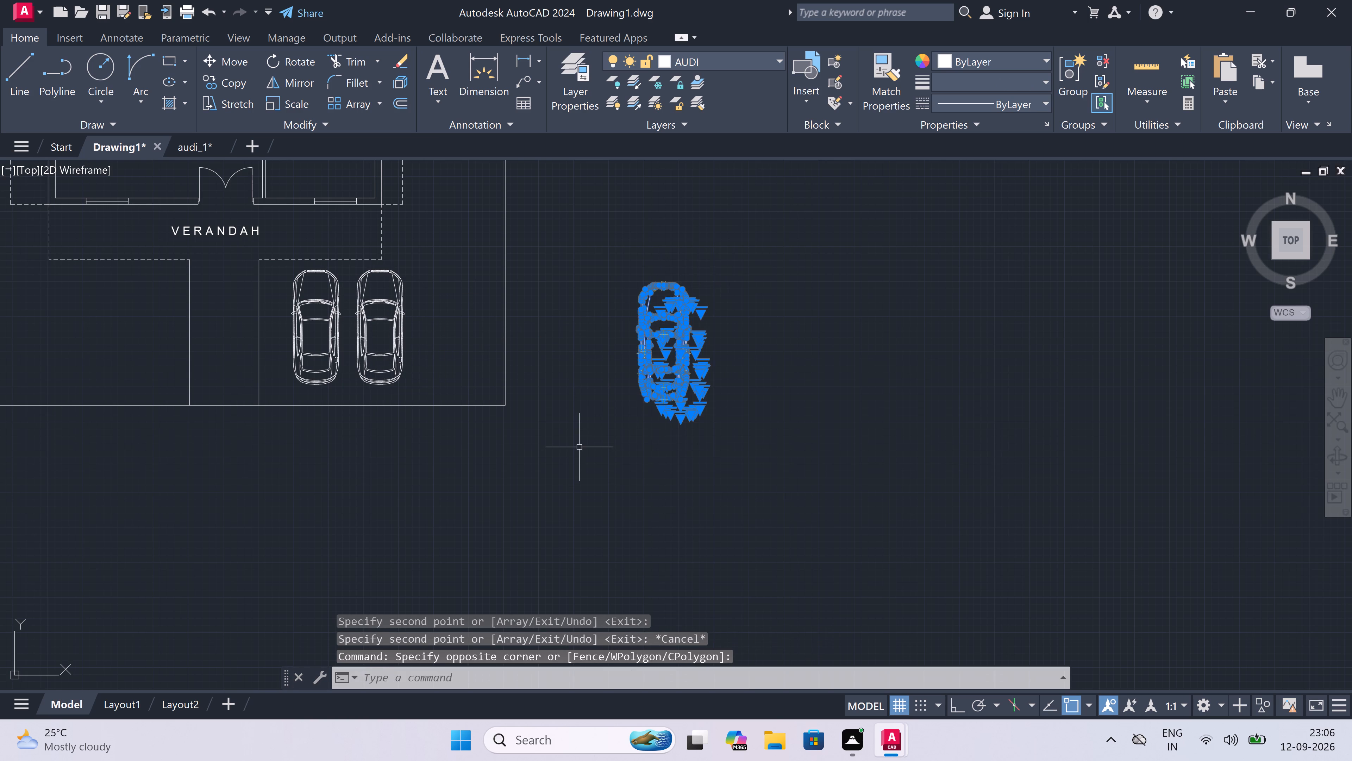
key("Delete")
Examine the whole floor plan with the two parked cars and the room layout up close.
scroll(586, 420, "down", 3)
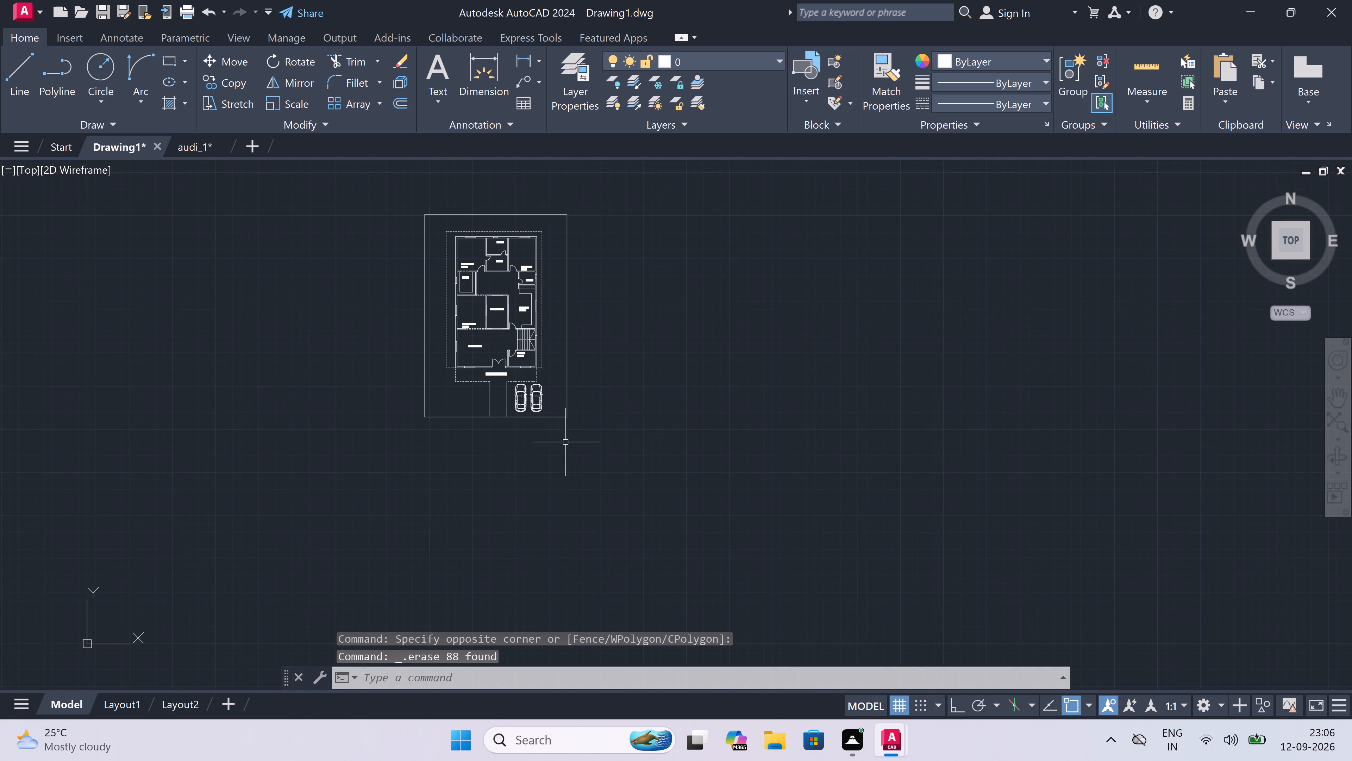
scroll(537, 455, "up", 2)
scroll(538, 454, "down", 2)
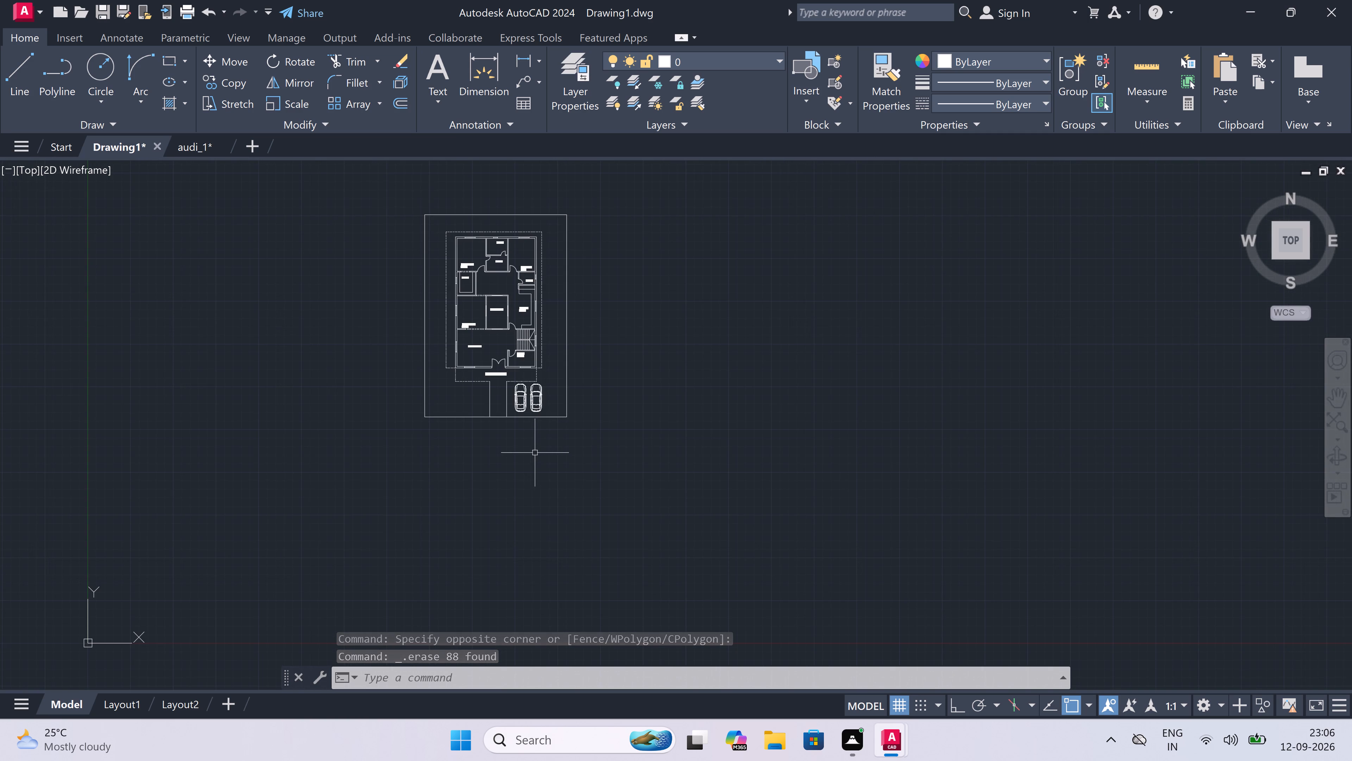
scroll(528, 448, "up", 1)
scroll(528, 450, "down", 2)
scroll(516, 291, "down", 1)
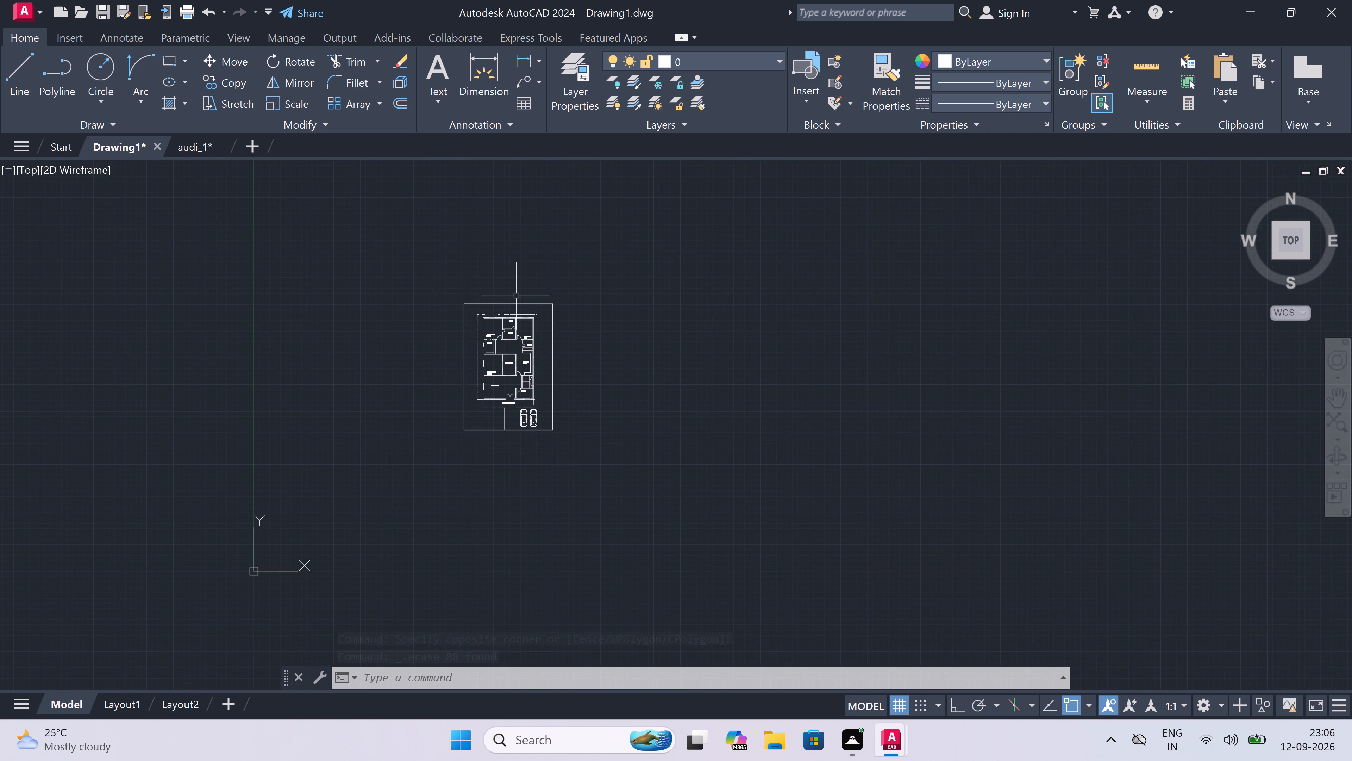
scroll(509, 299, "up", 3)
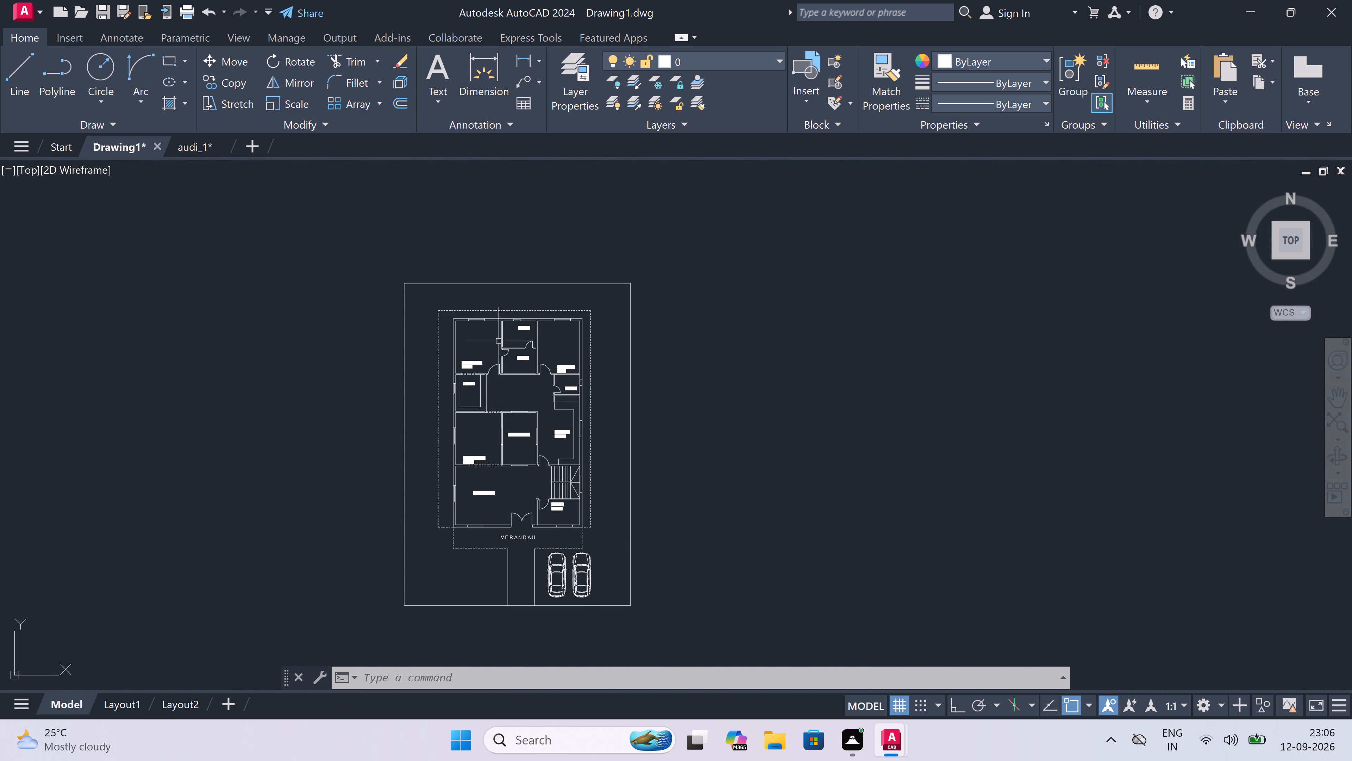
scroll(492, 350, "up", 2)
scroll(492, 350, "down", 2)
scroll(493, 432, "up", 2)
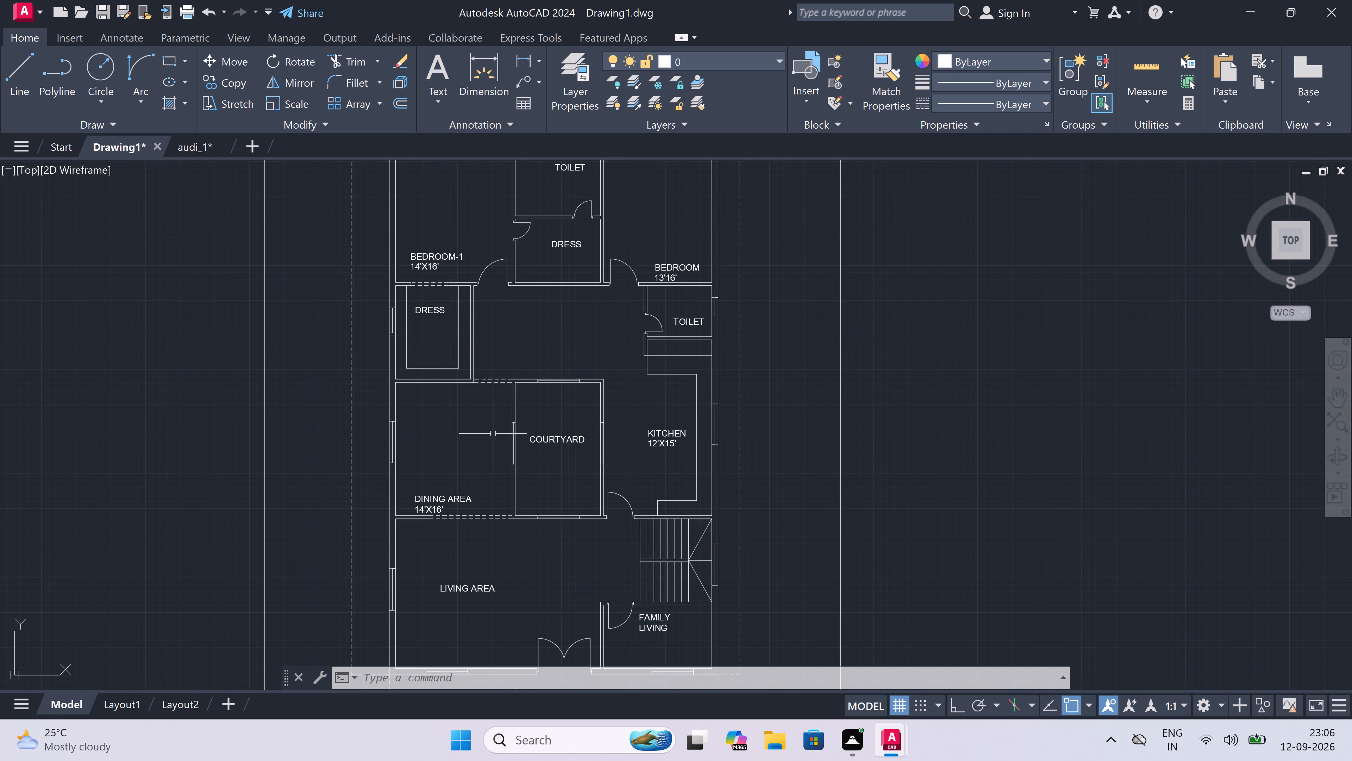
scroll(493, 433, "down", 2)
scroll(486, 497, "up", 3)
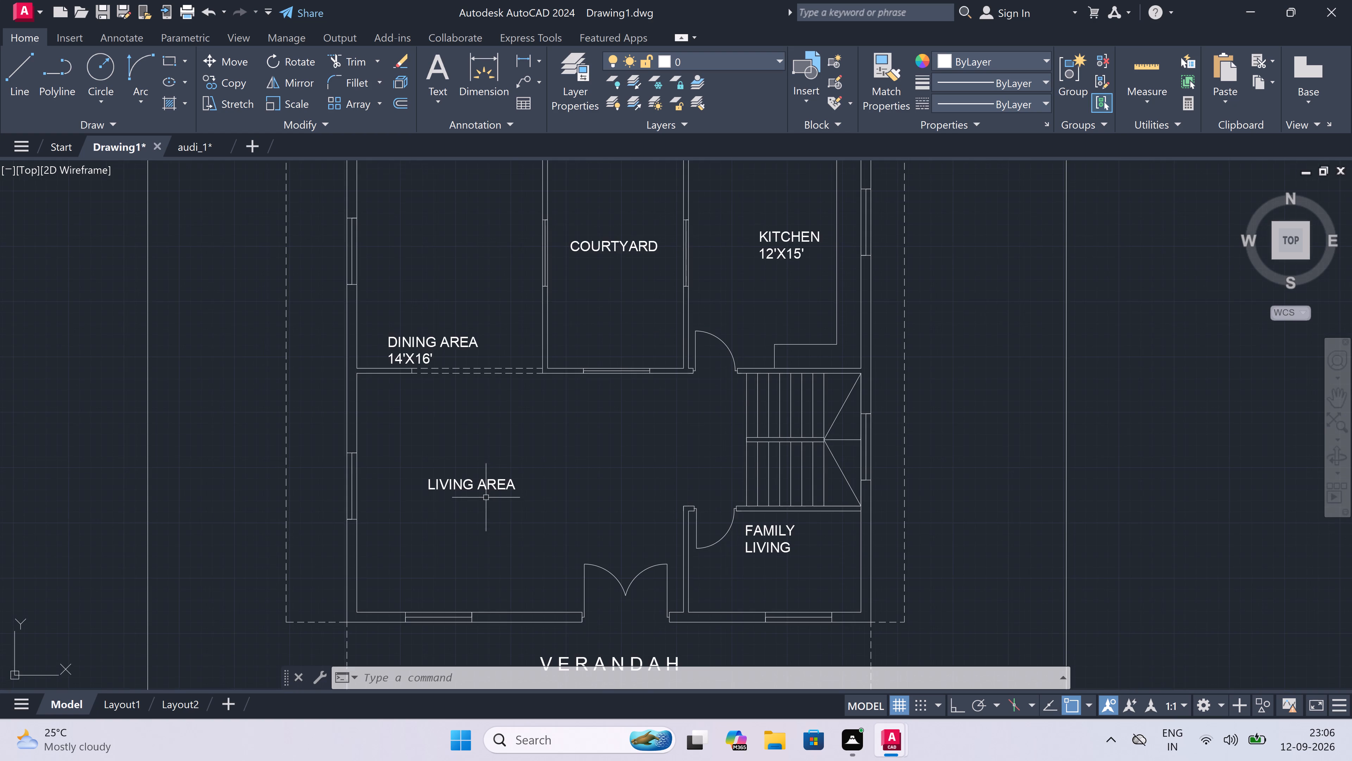
scroll(486, 497, "down", 2)
Draw vertical construction lines through the front wall's left outer corner, both edges of the living area window and both sides of the main door opening.
scroll(486, 497, "up", 1)
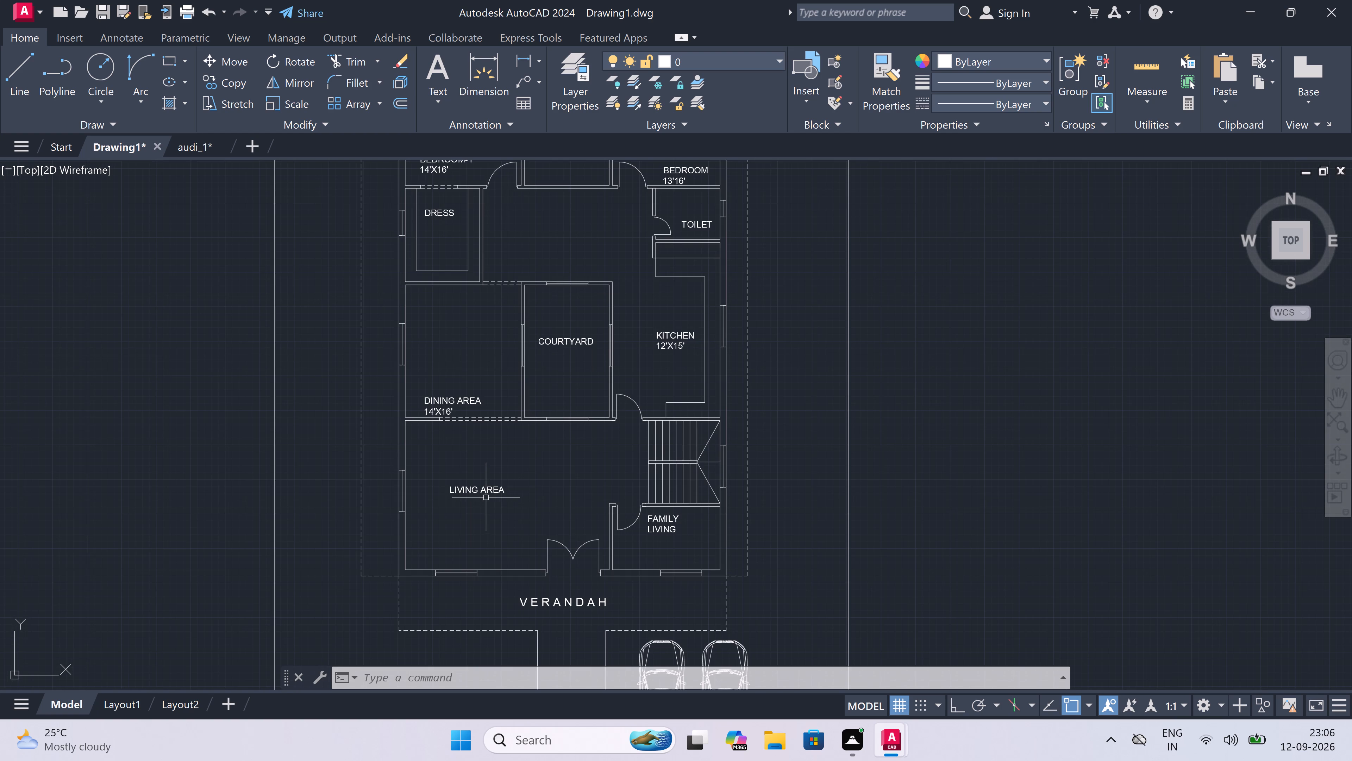
scroll(493, 540, "up", 1)
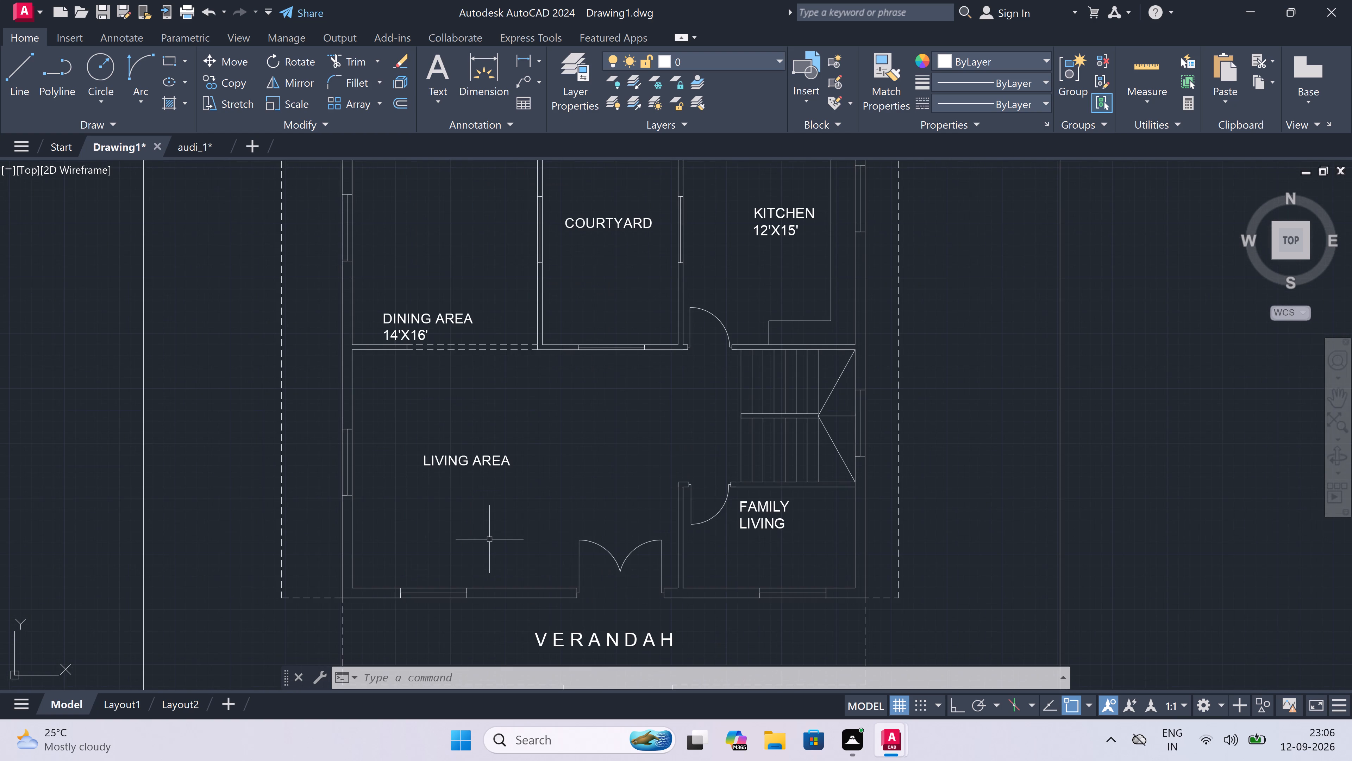
key("x")
type("L")
key("space")
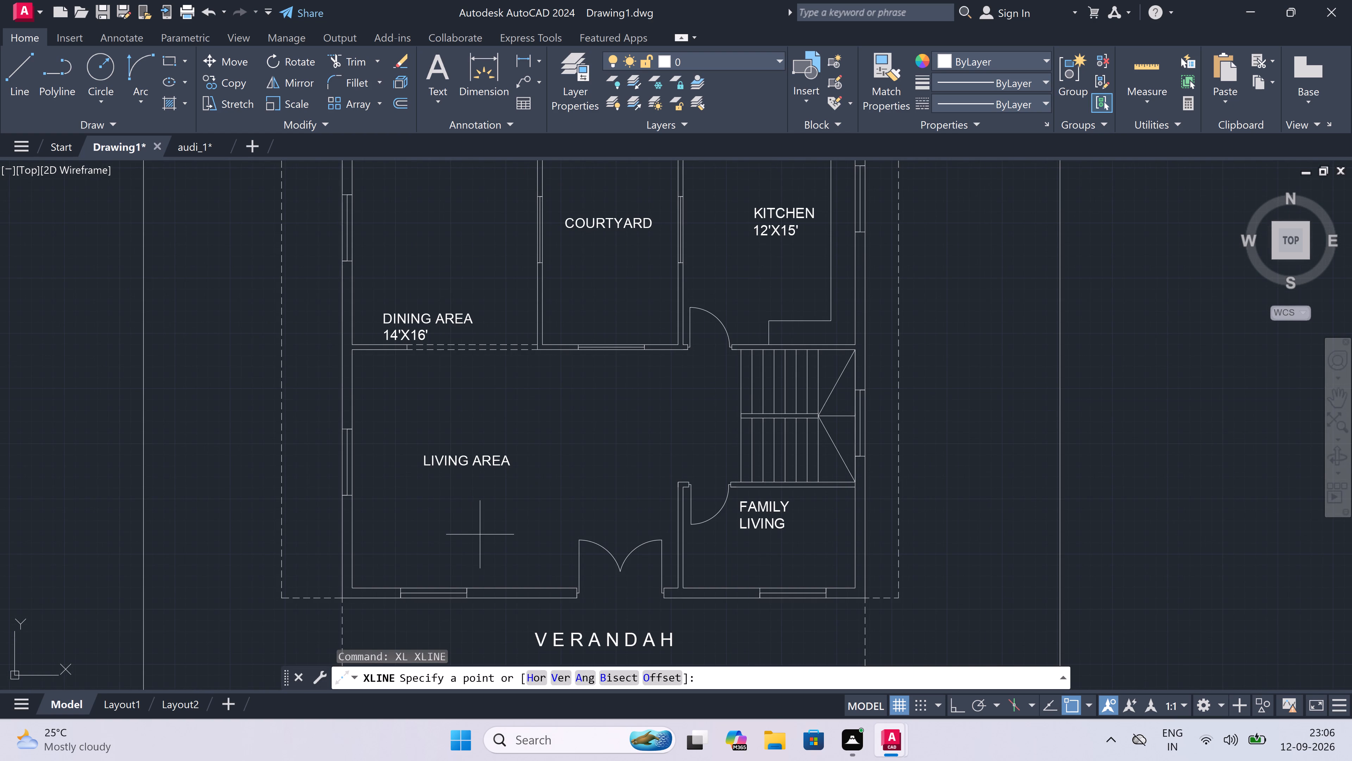
left_click(558, 676)
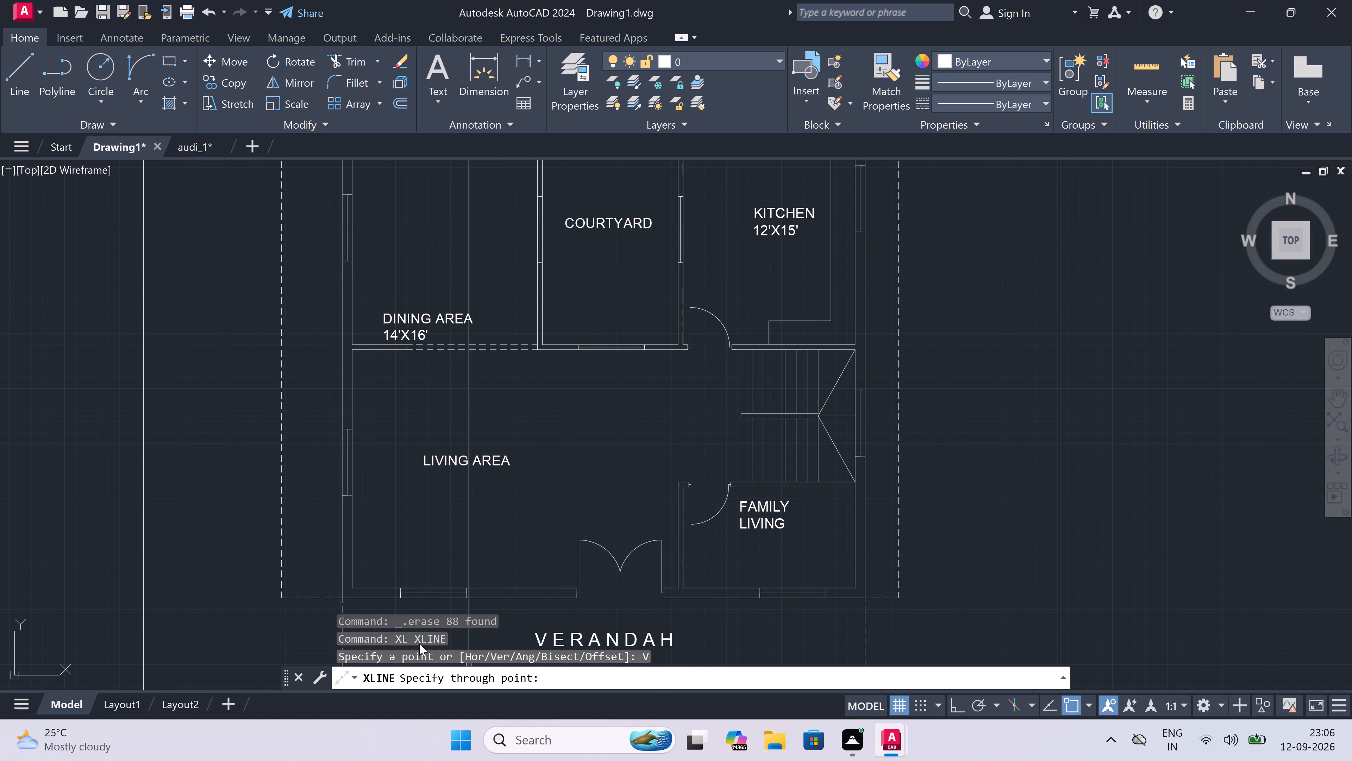
left_click(338, 597)
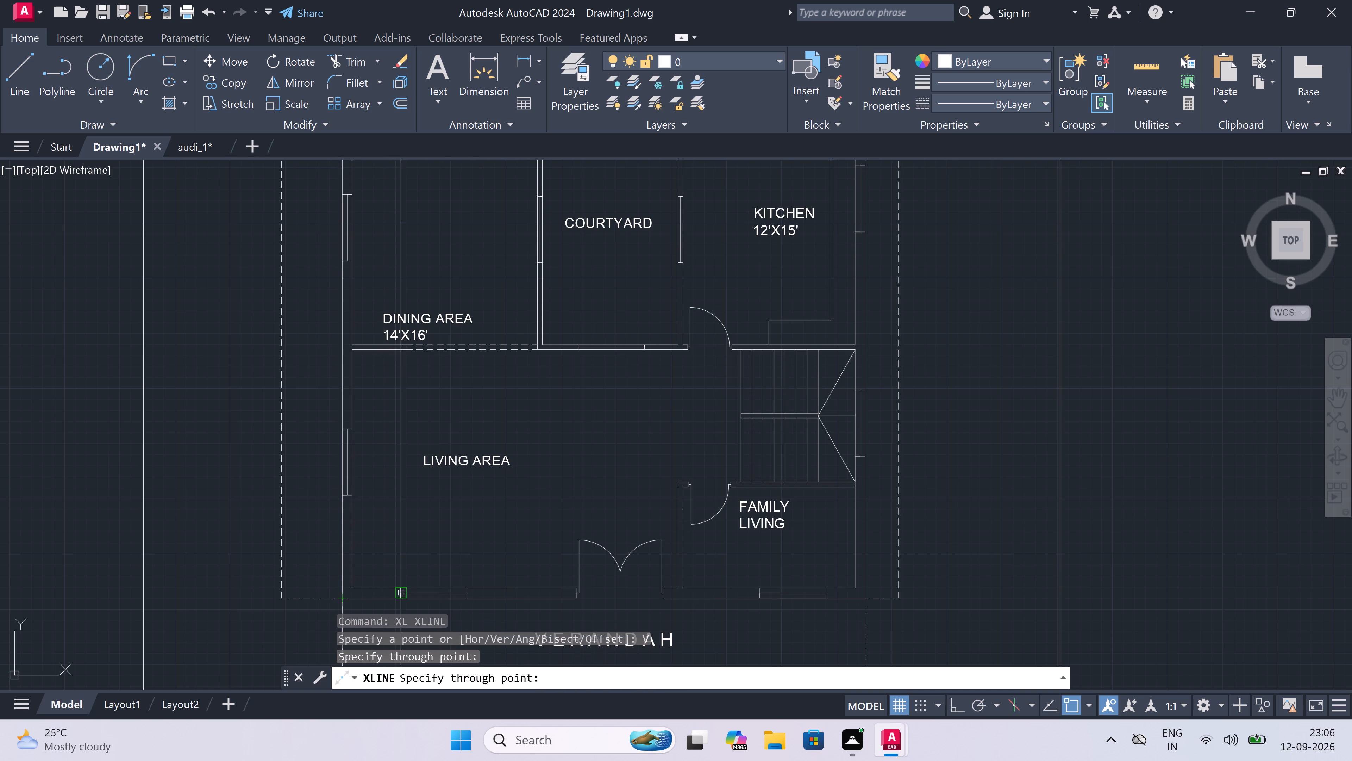
left_click(398, 601)
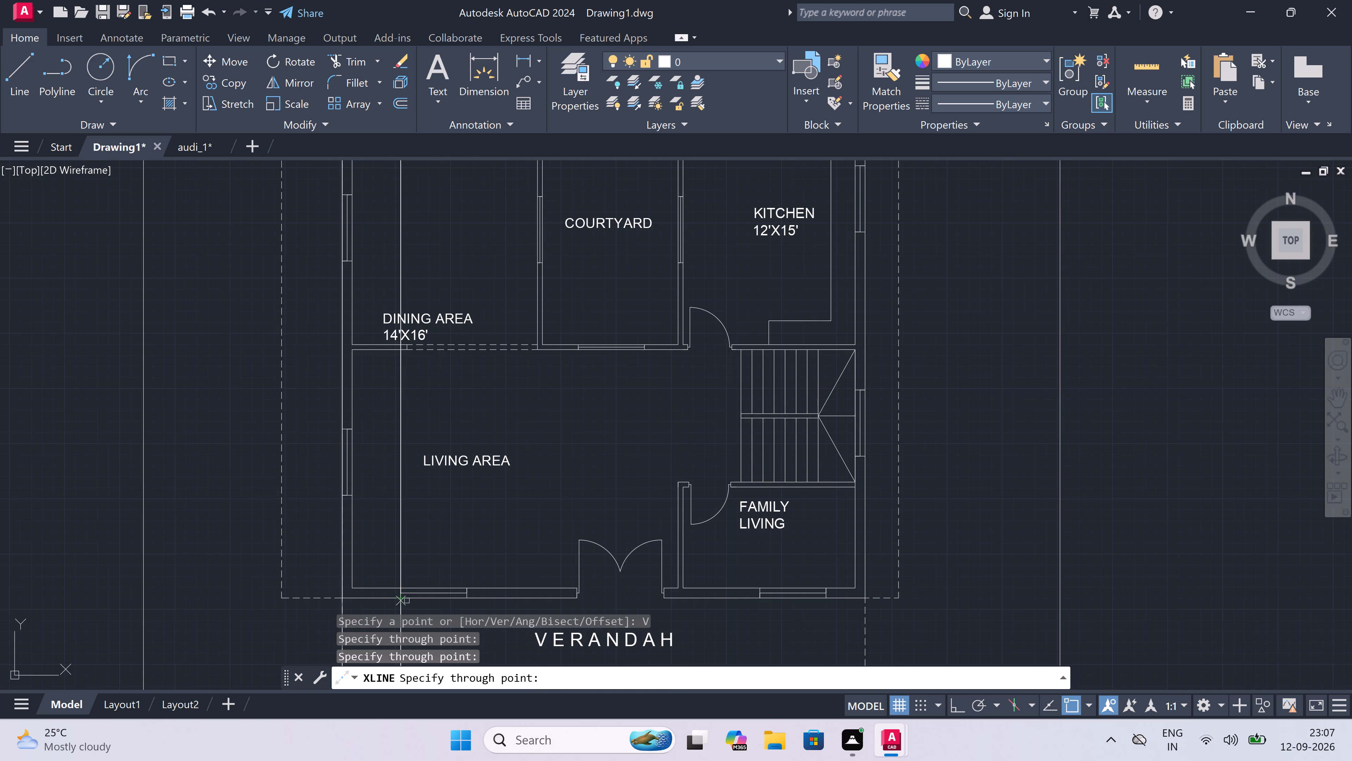
left_click(468, 597)
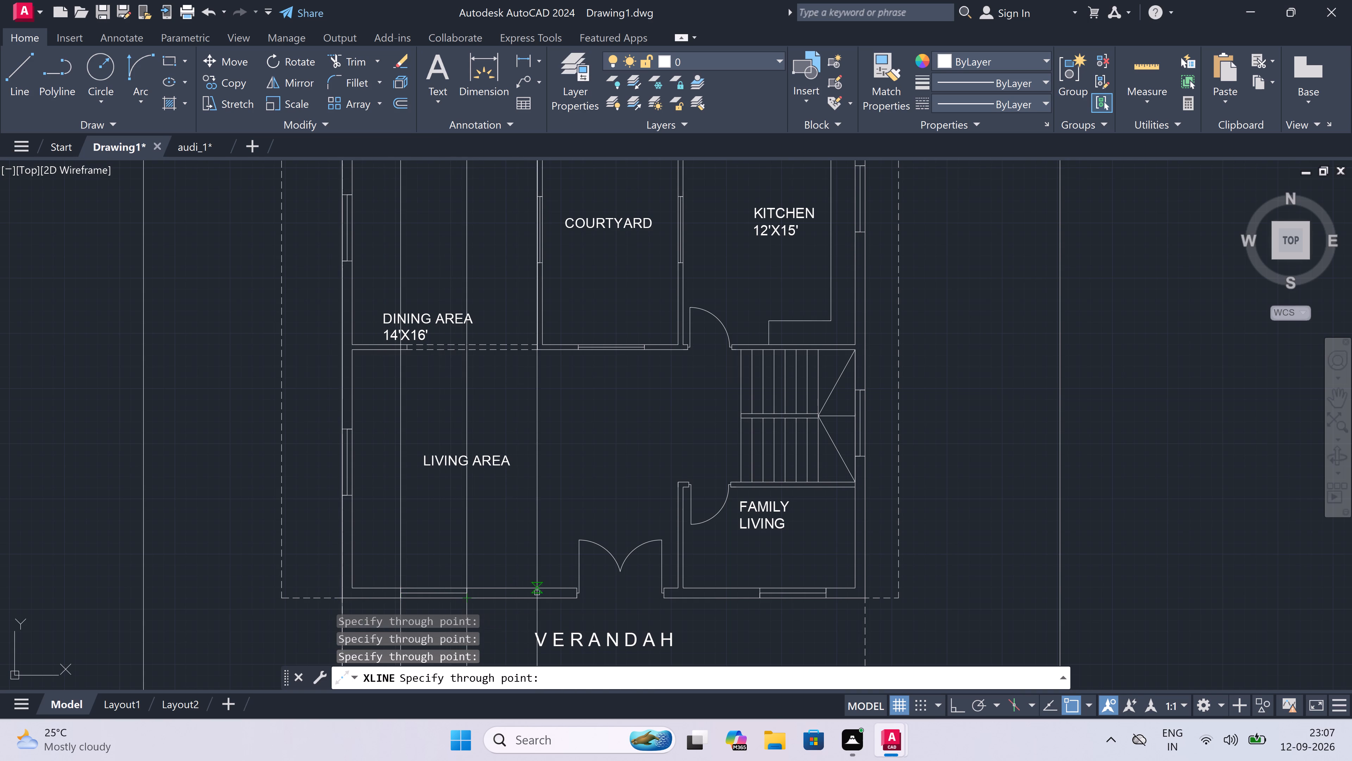
scroll(575, 600, "up", 3)
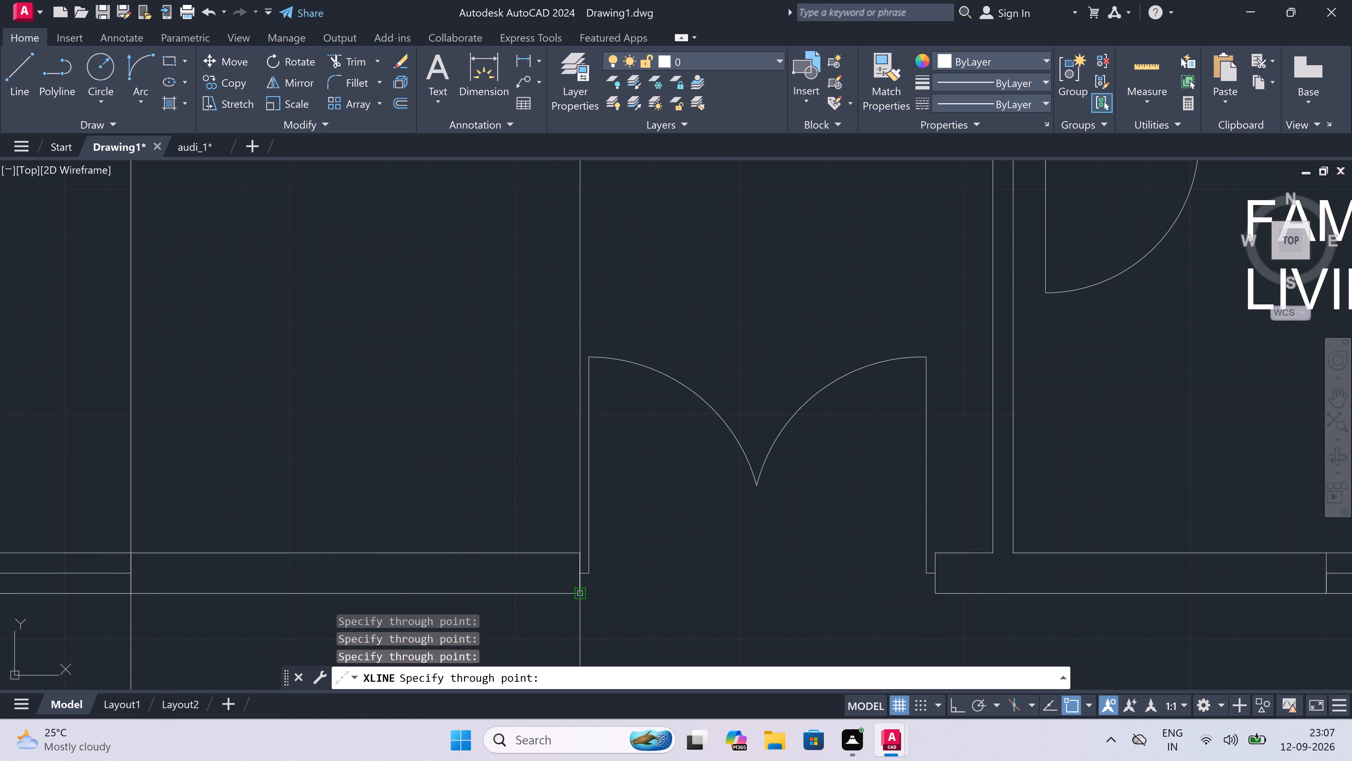
left_click(575, 594)
scroll(452, 567, "down", 4)
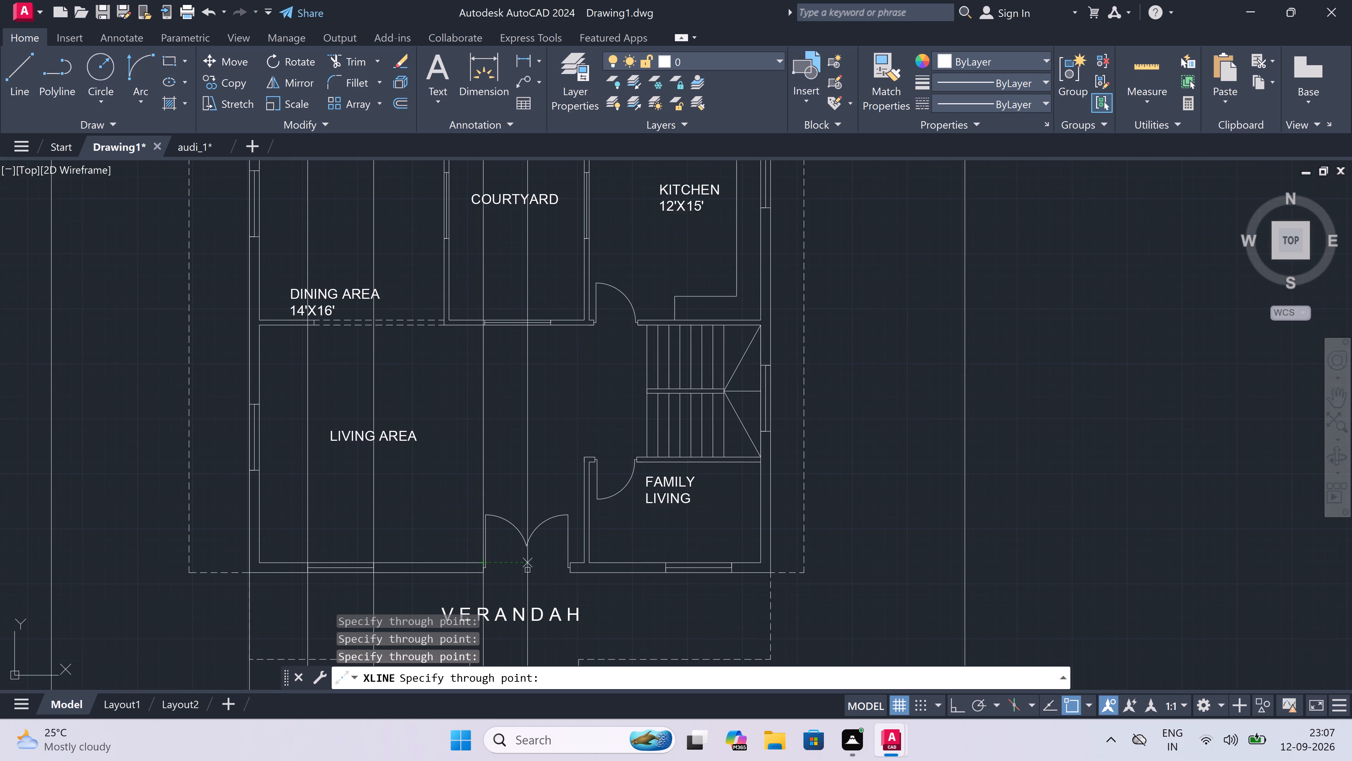
scroll(547, 578, "up", 3)
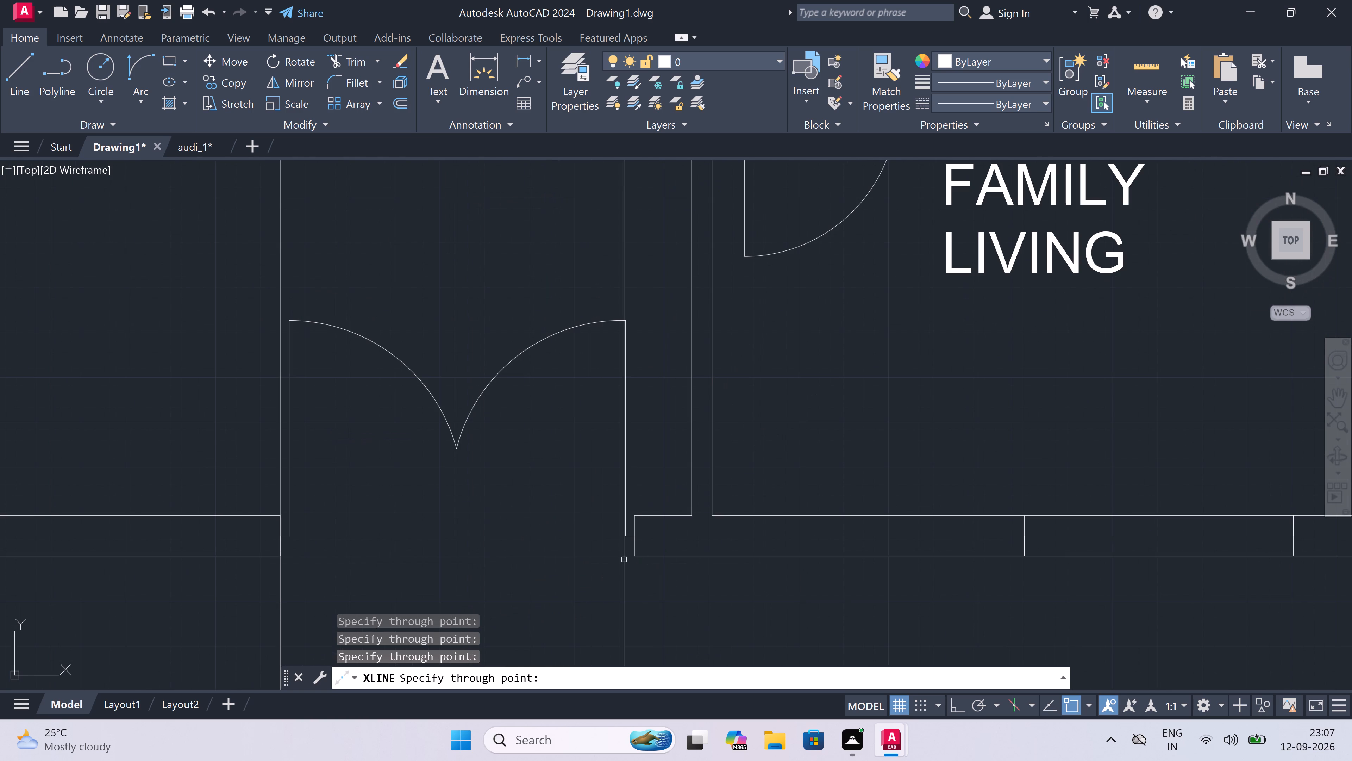
left_click_drag(636, 555, 594, 563)
Add vertical construction lines through both edges of the family living front window and the front wall's right outer corner.
scroll(422, 530, "down", 6)
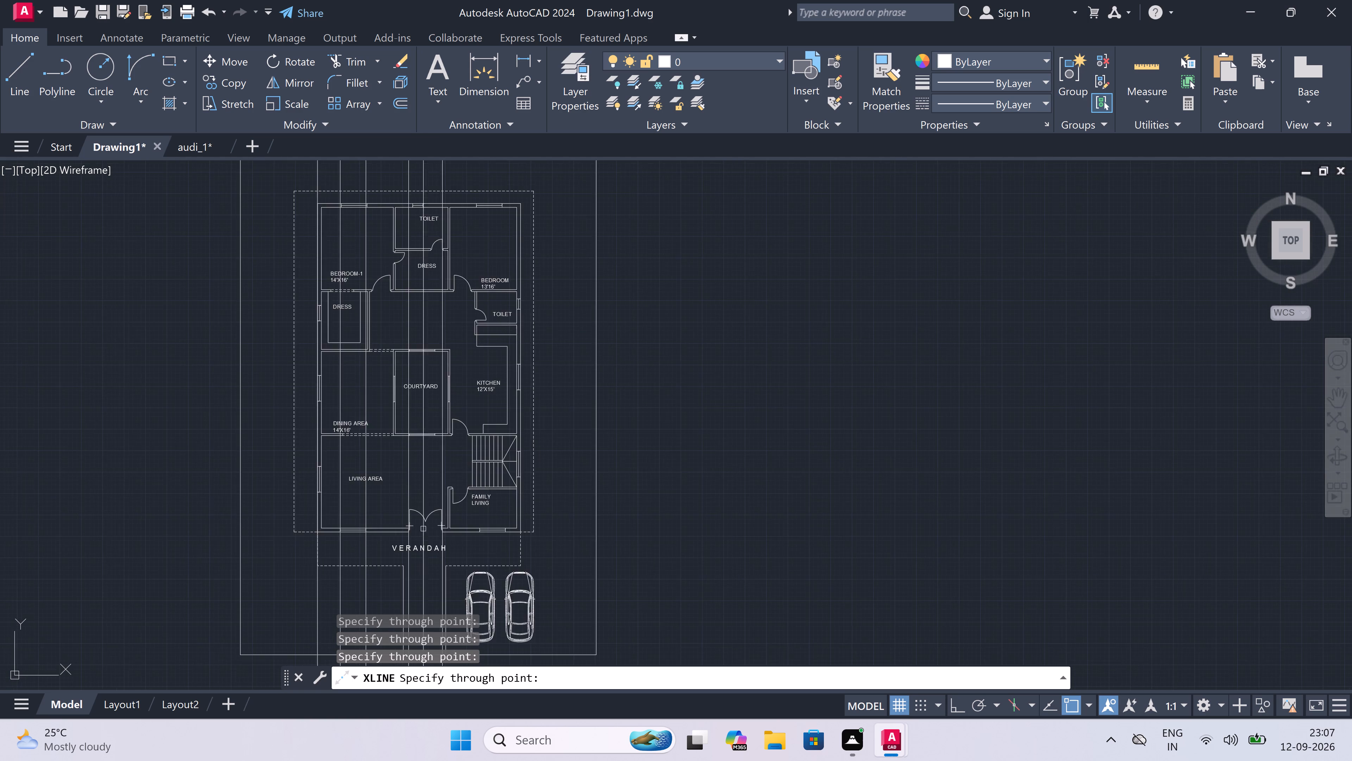
scroll(477, 536, "up", 4)
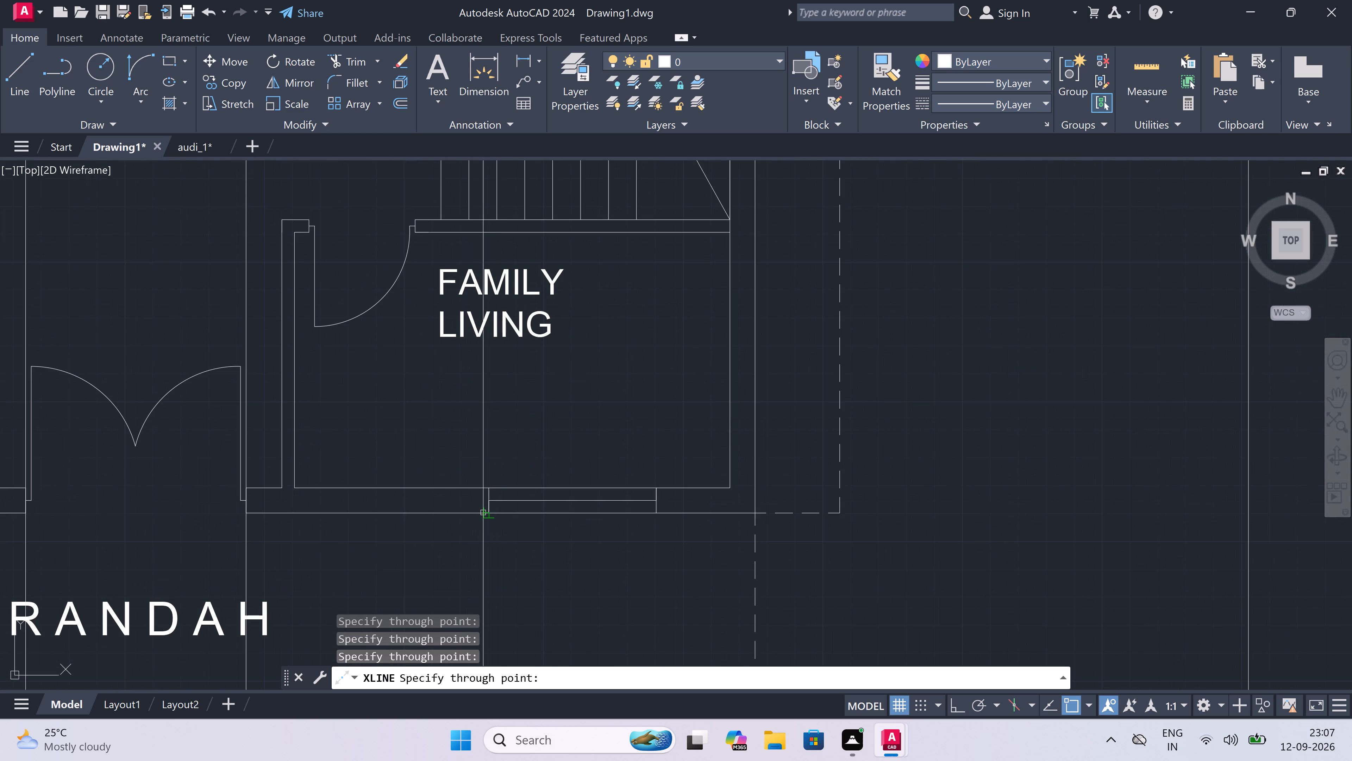
left_click(483, 512)
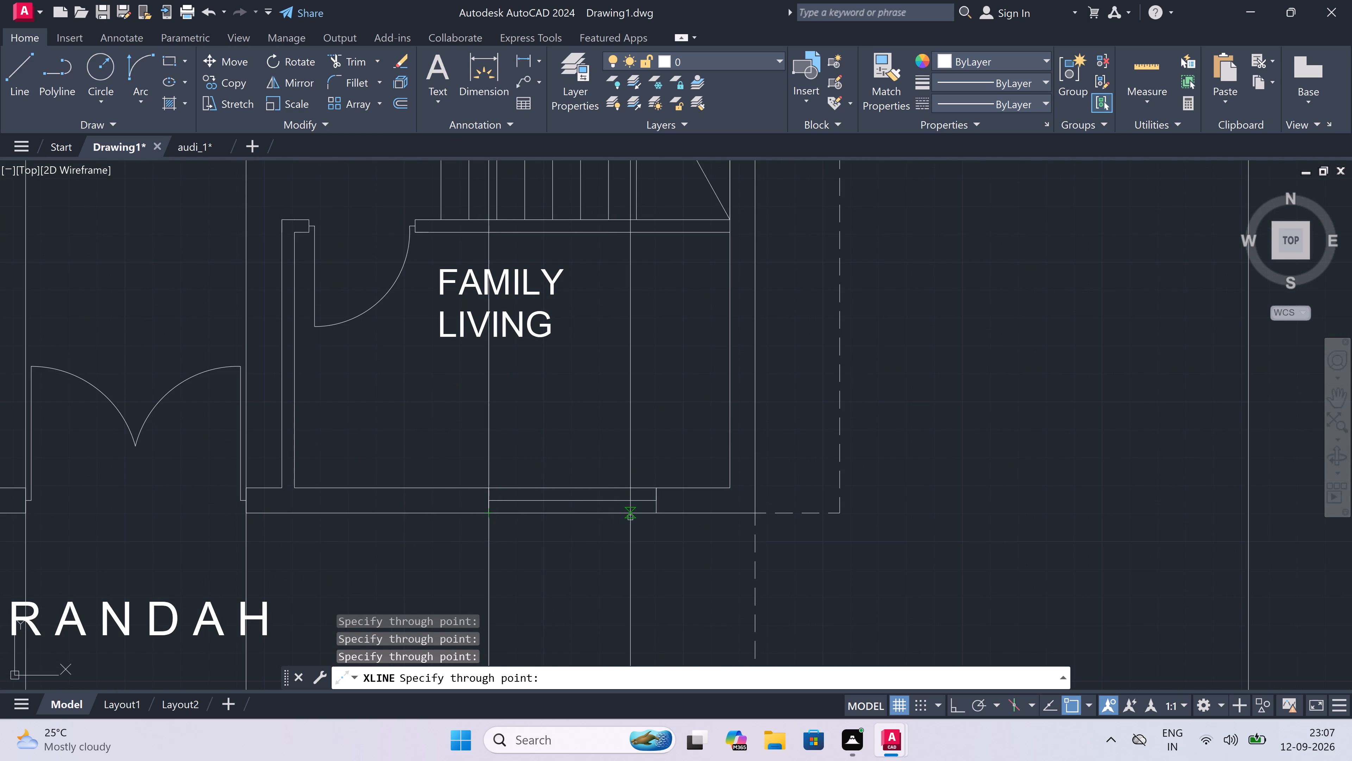
left_click_drag(657, 510, 649, 518)
scroll(597, 520, "down", 3)
scroll(625, 513, "up", 2)
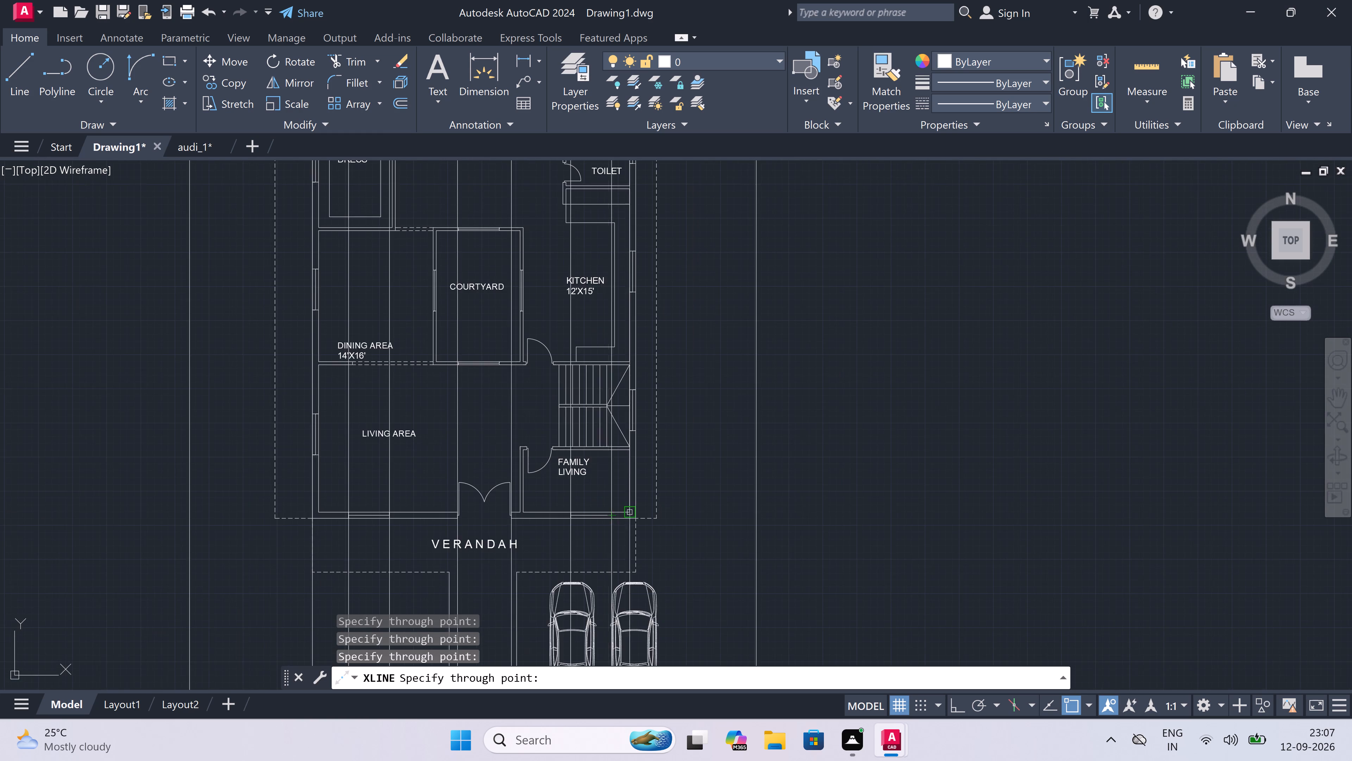
scroll(625, 513, "up", 1)
left_click(658, 539)
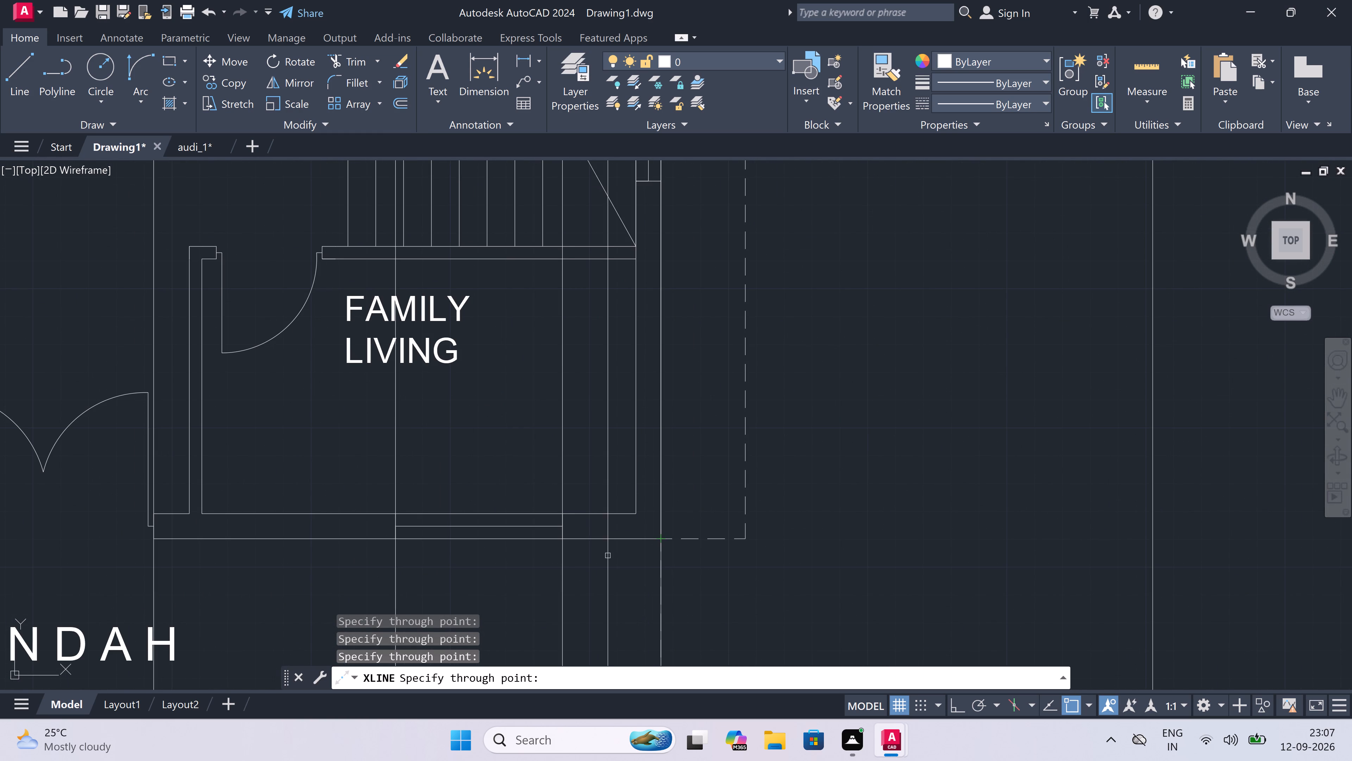
key("Escape")
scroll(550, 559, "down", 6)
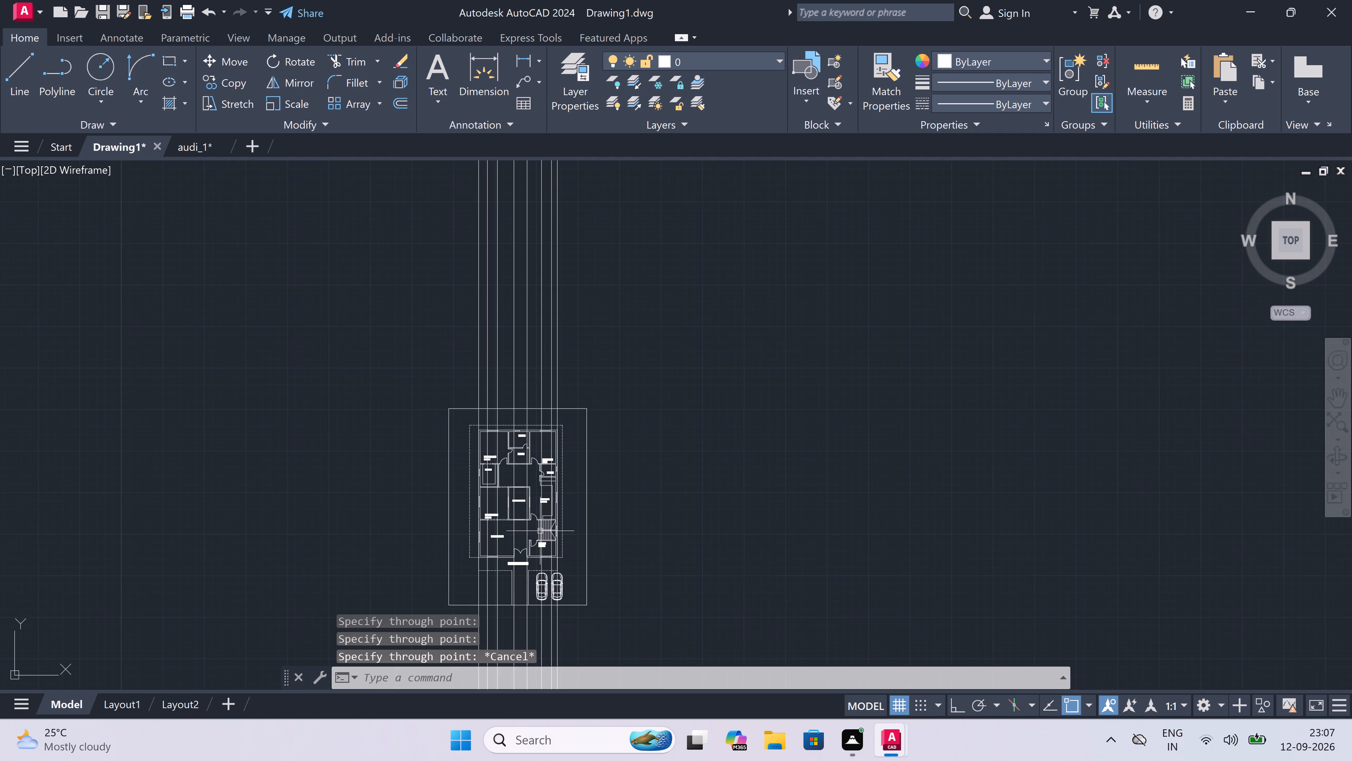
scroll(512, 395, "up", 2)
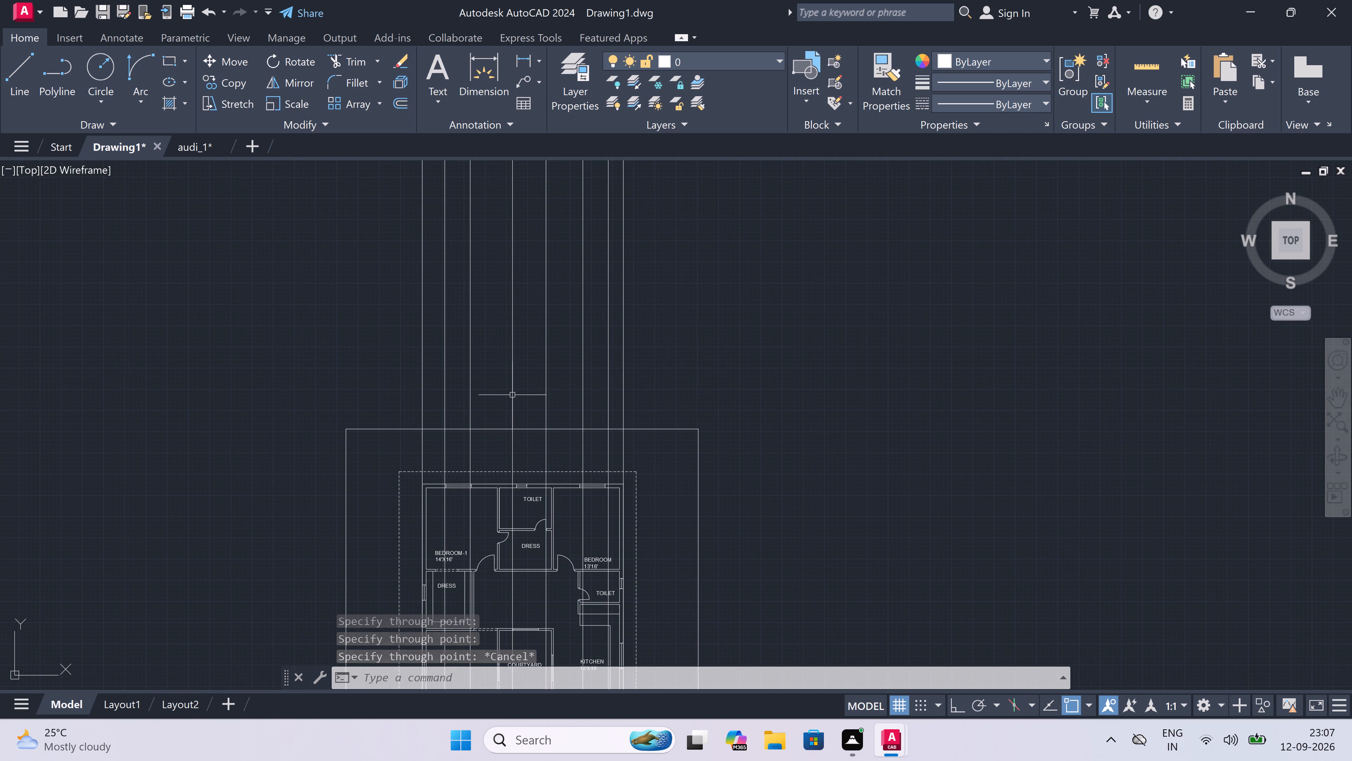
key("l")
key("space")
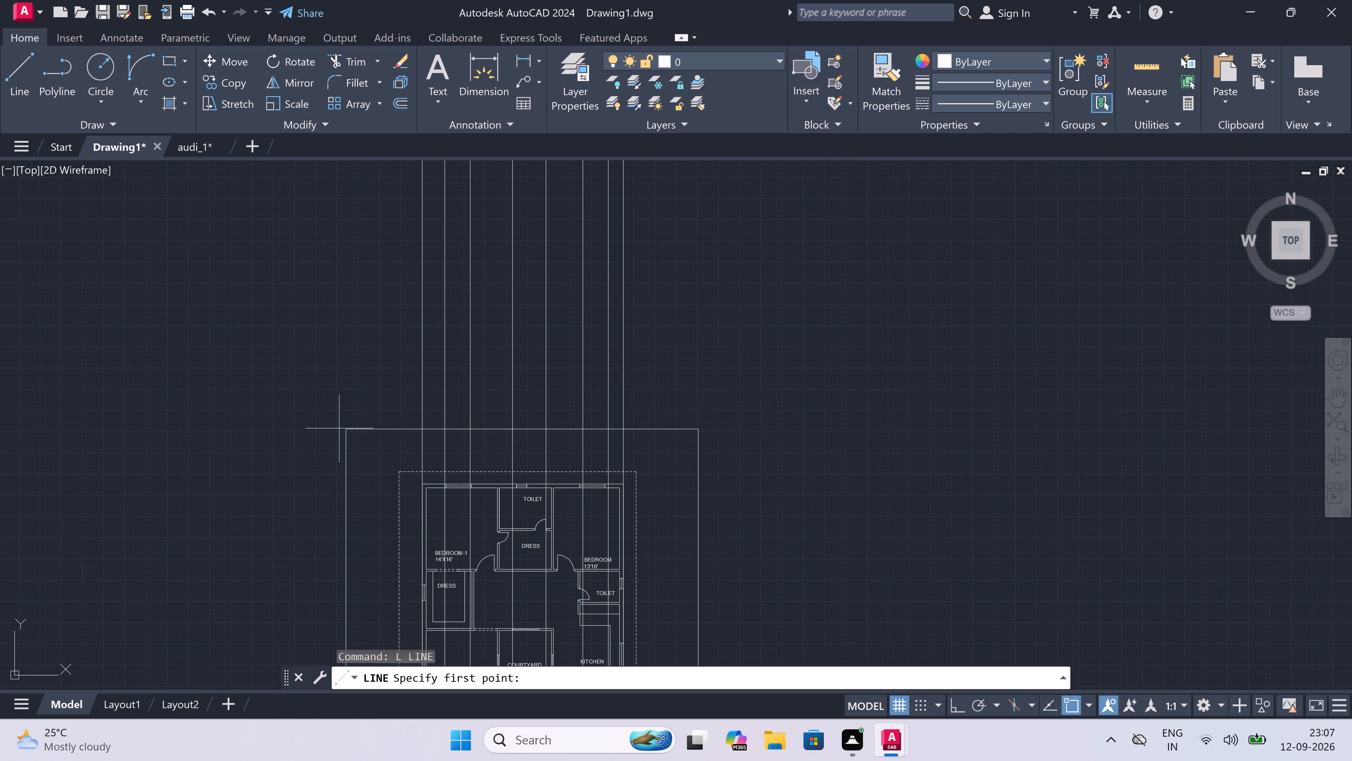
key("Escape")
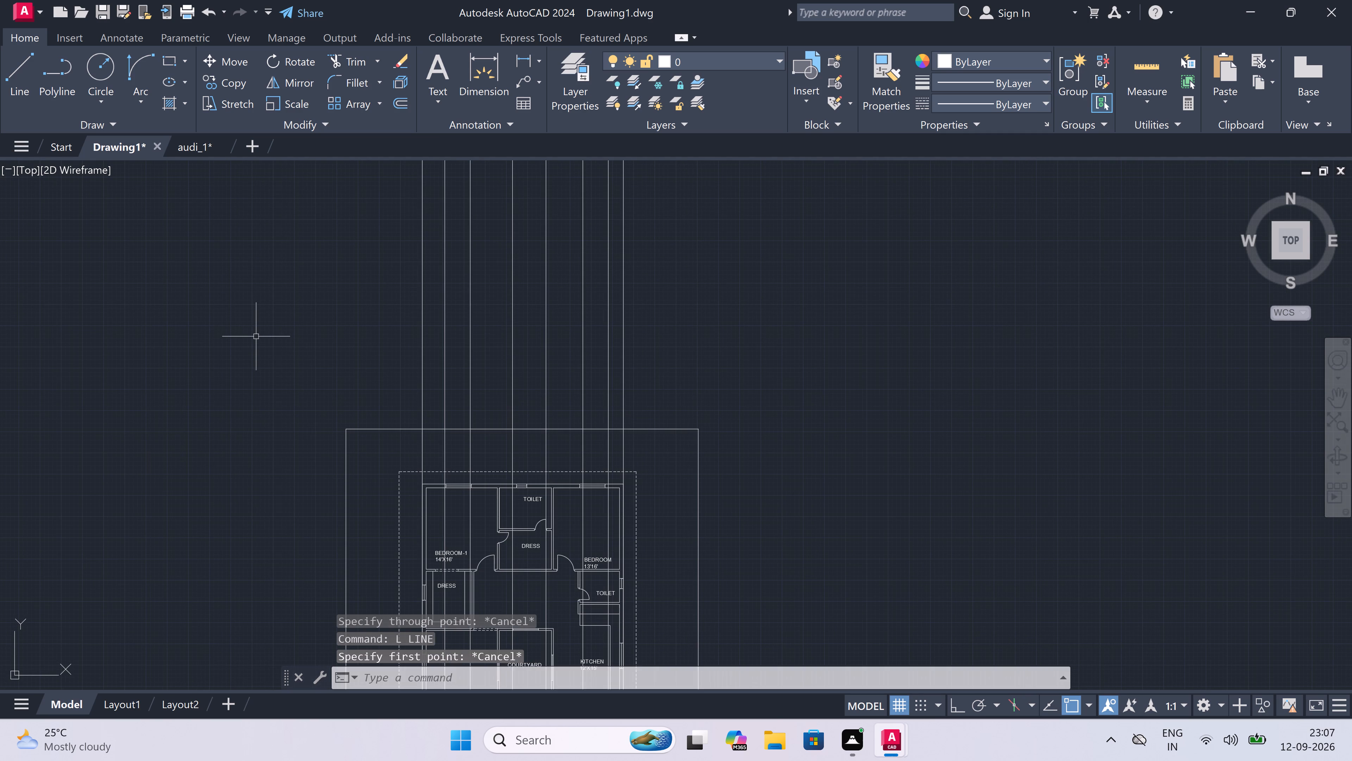
Draw a horizontal construction line with Ortho on, crossing the vertical construction lines just above the plan's boundary rectangle.
key("x")
key("l")
key("space")
left_click_drag(269, 349, 275, 349)
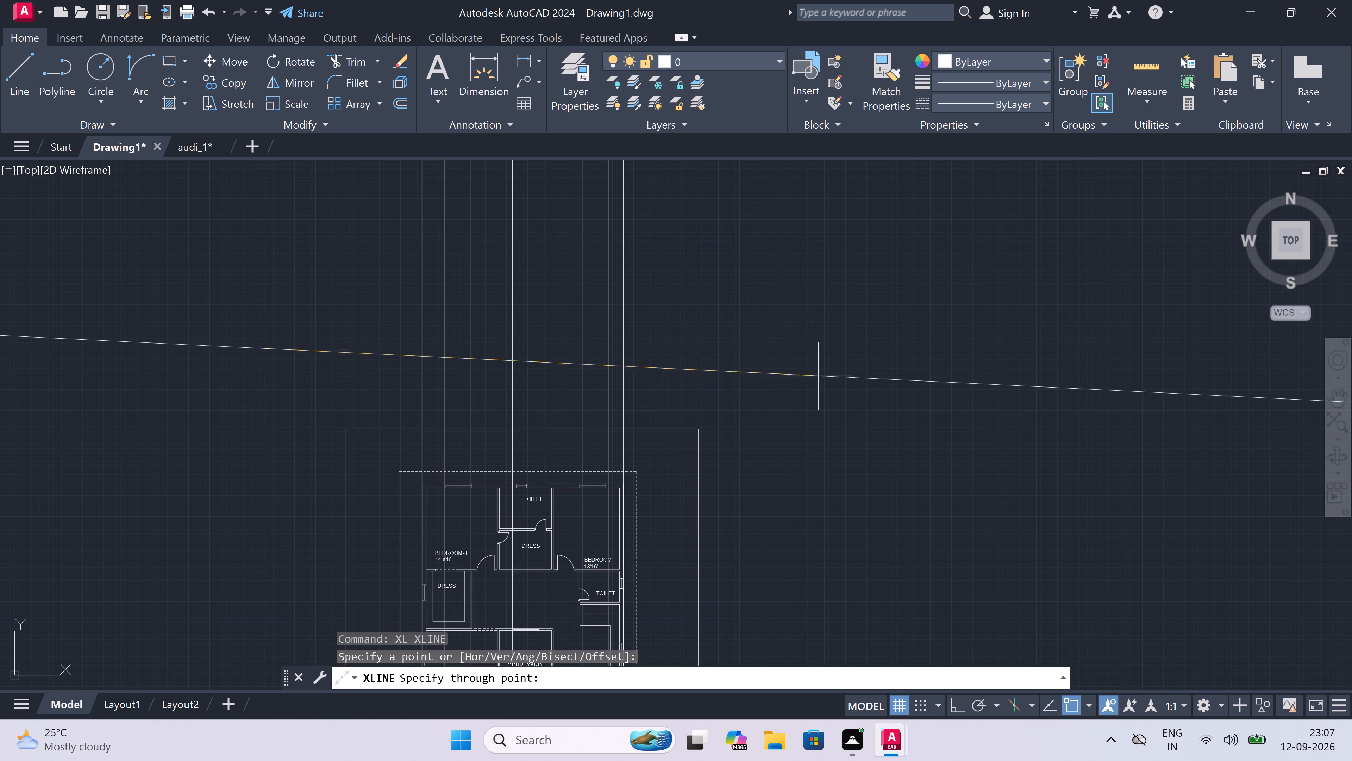
key("F8")
left_click(818, 400)
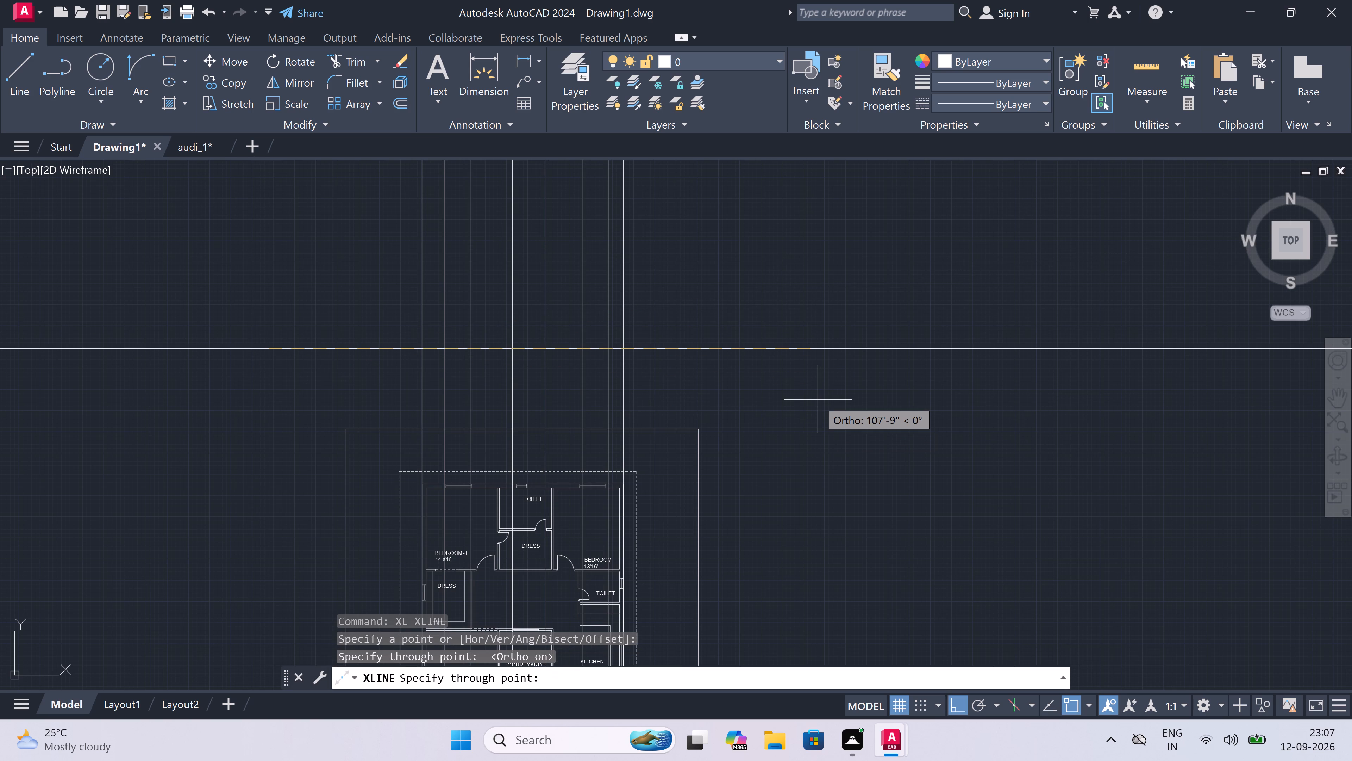
key("Escape")
Offset the horizontal construction line 1'6" upward.
scroll(765, 327, "up", 2)
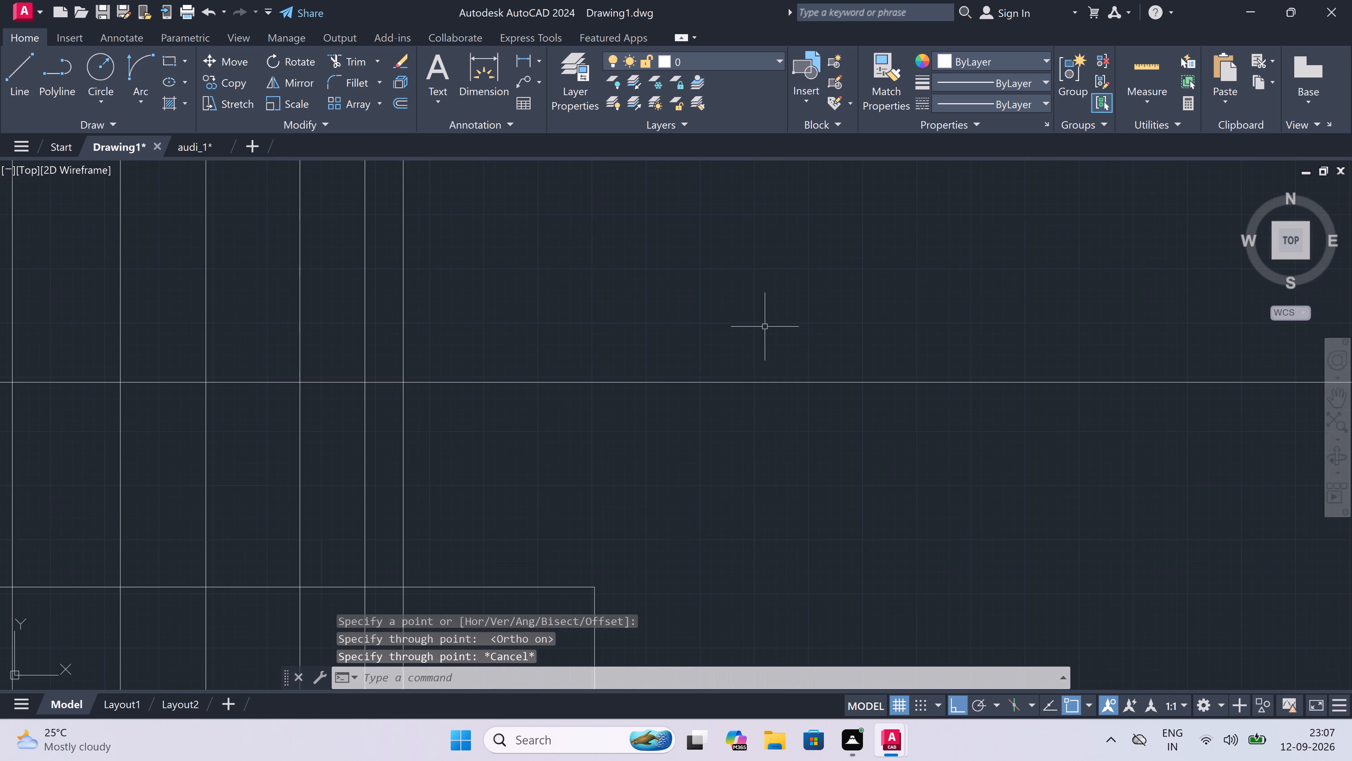
scroll(765, 327, "down", 6)
scroll(755, 296, "up", 4)
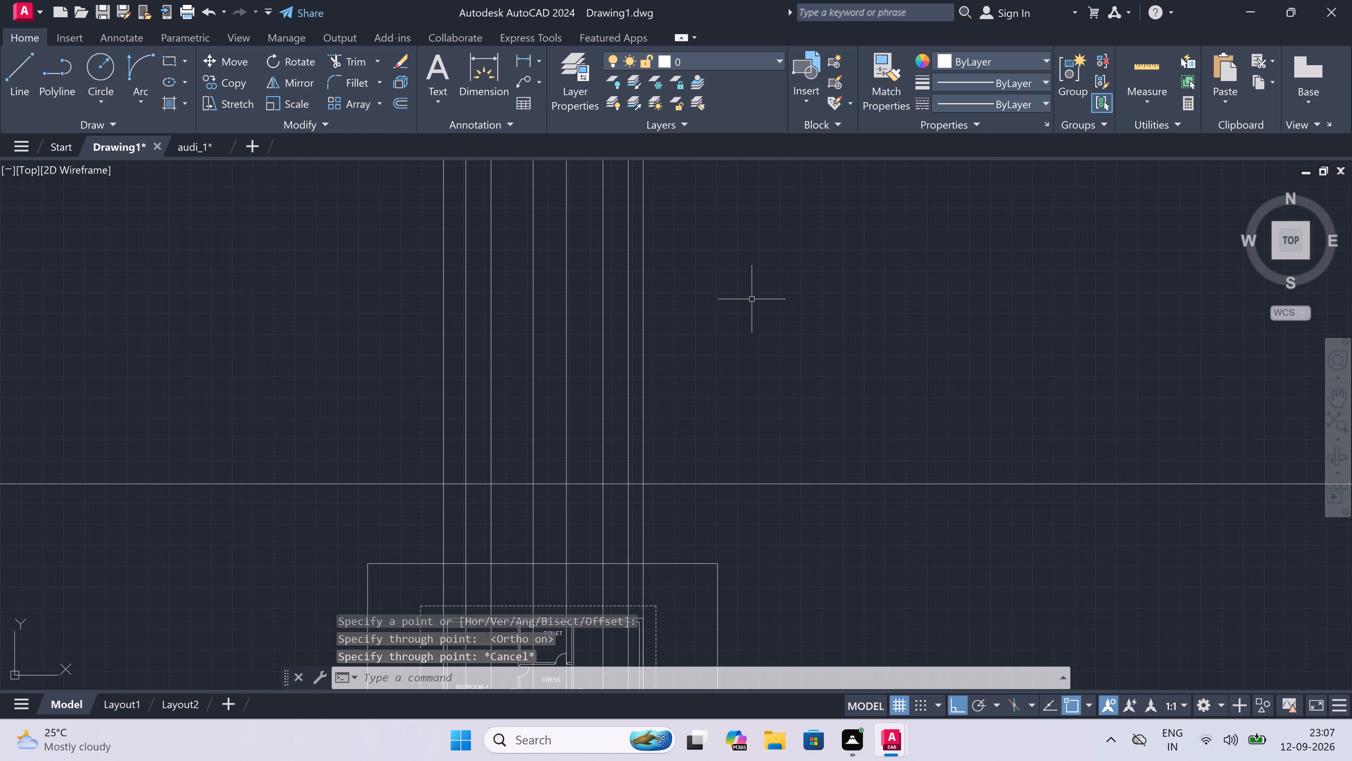
key("o")
key("space")
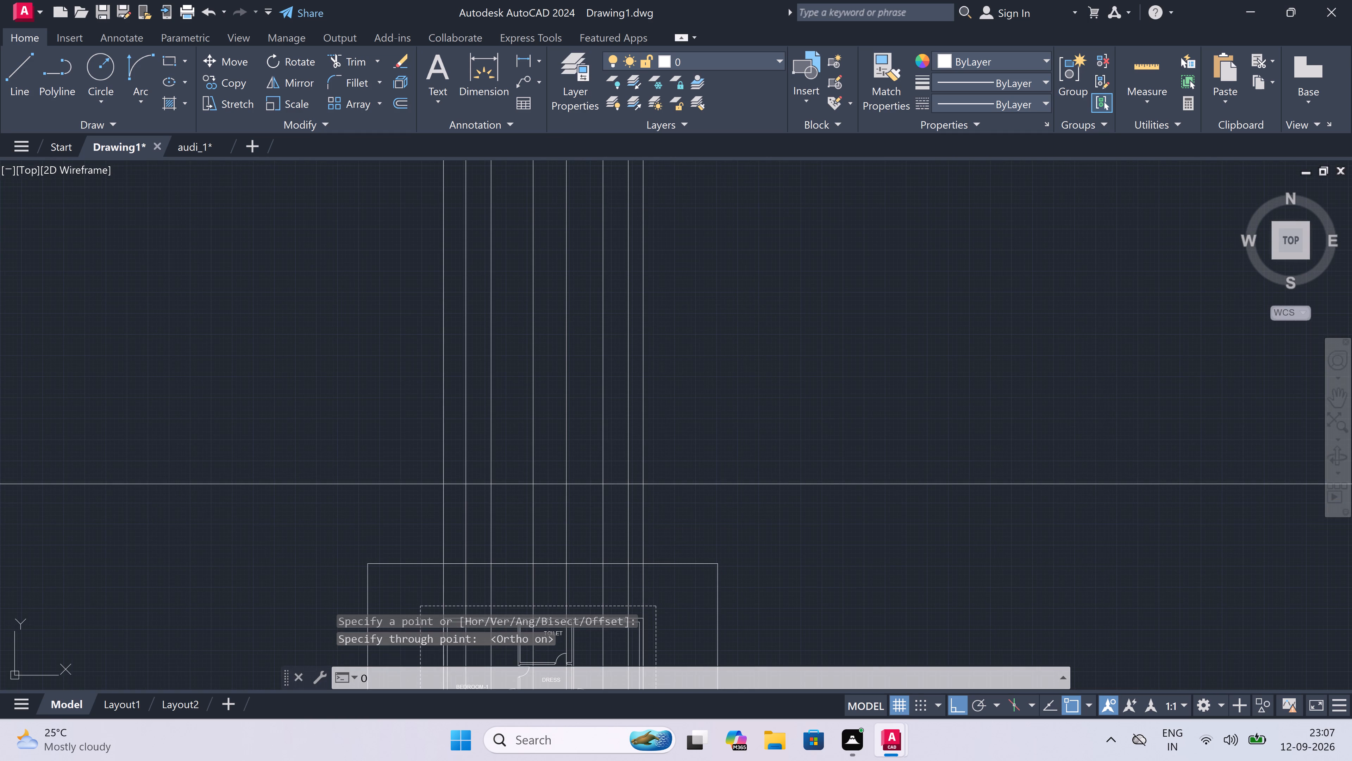
left_click_drag(724, 485, 723, 478)
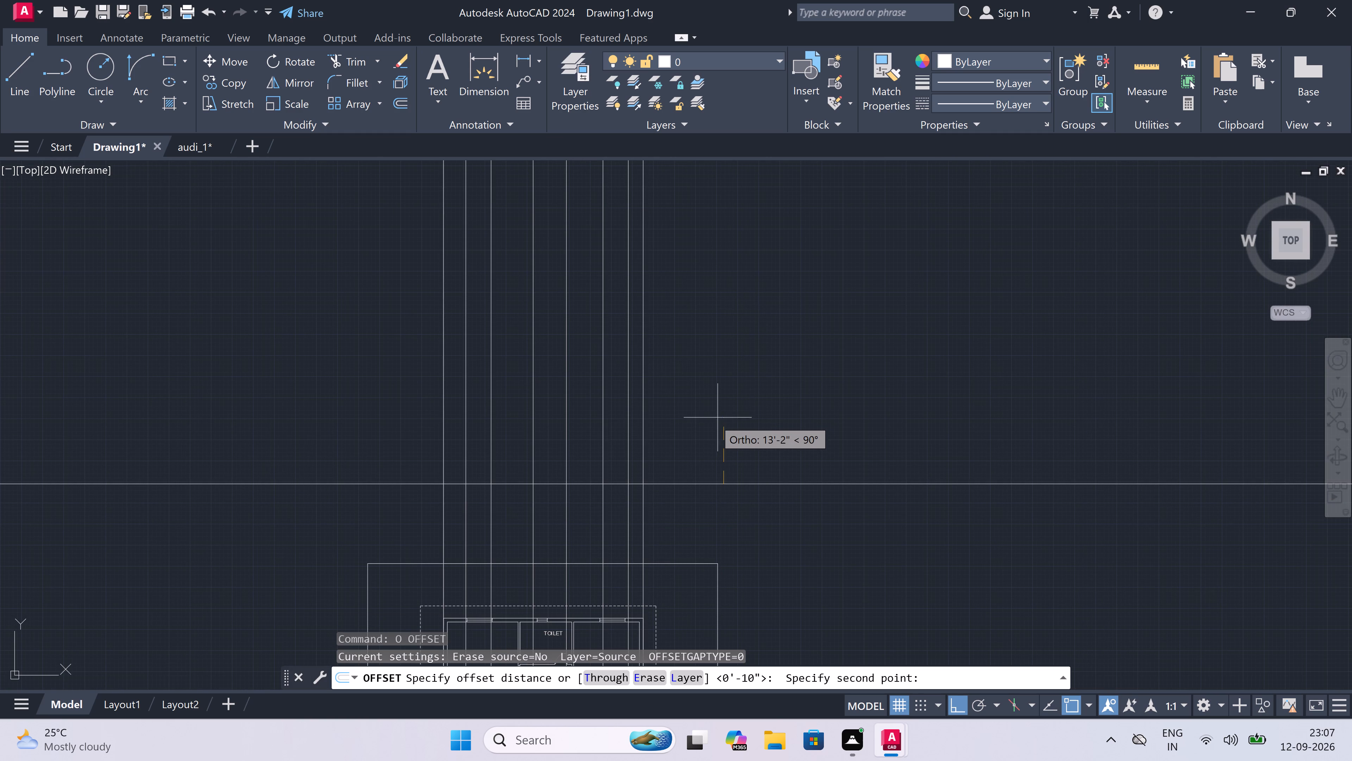
type("1'6\"")
key("space")
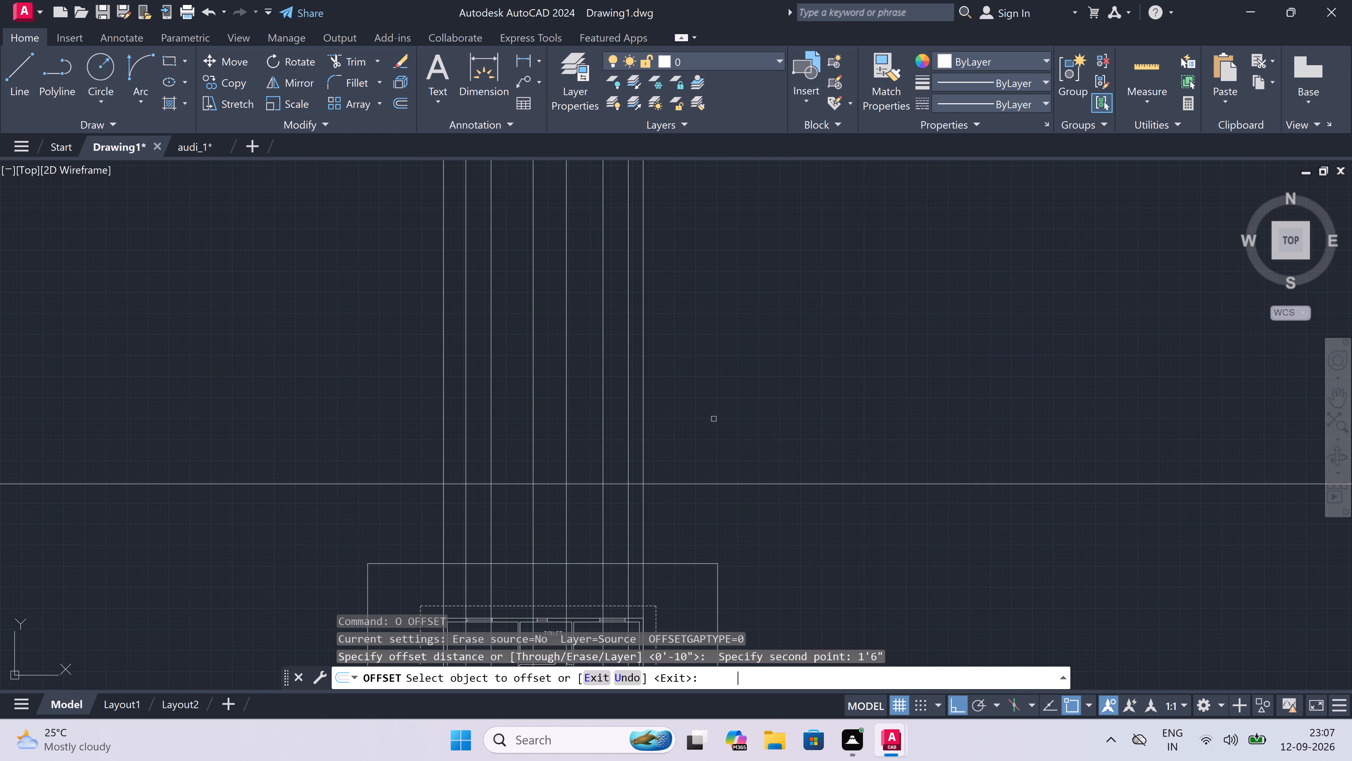
left_click(699, 484)
left_click(689, 460)
scroll(683, 473, "up", 2)
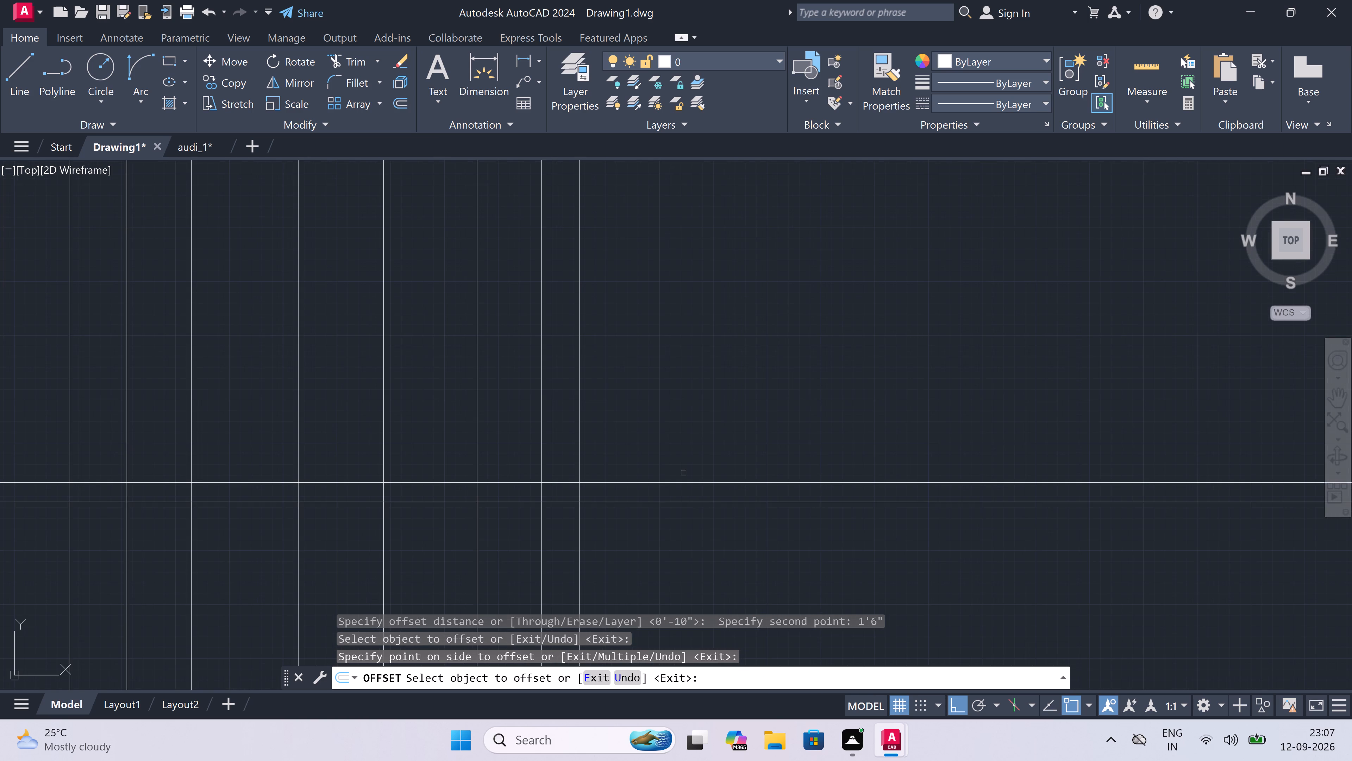
key("Escape")
Offset the upper horizontal construction line 3' upward.
key("space")
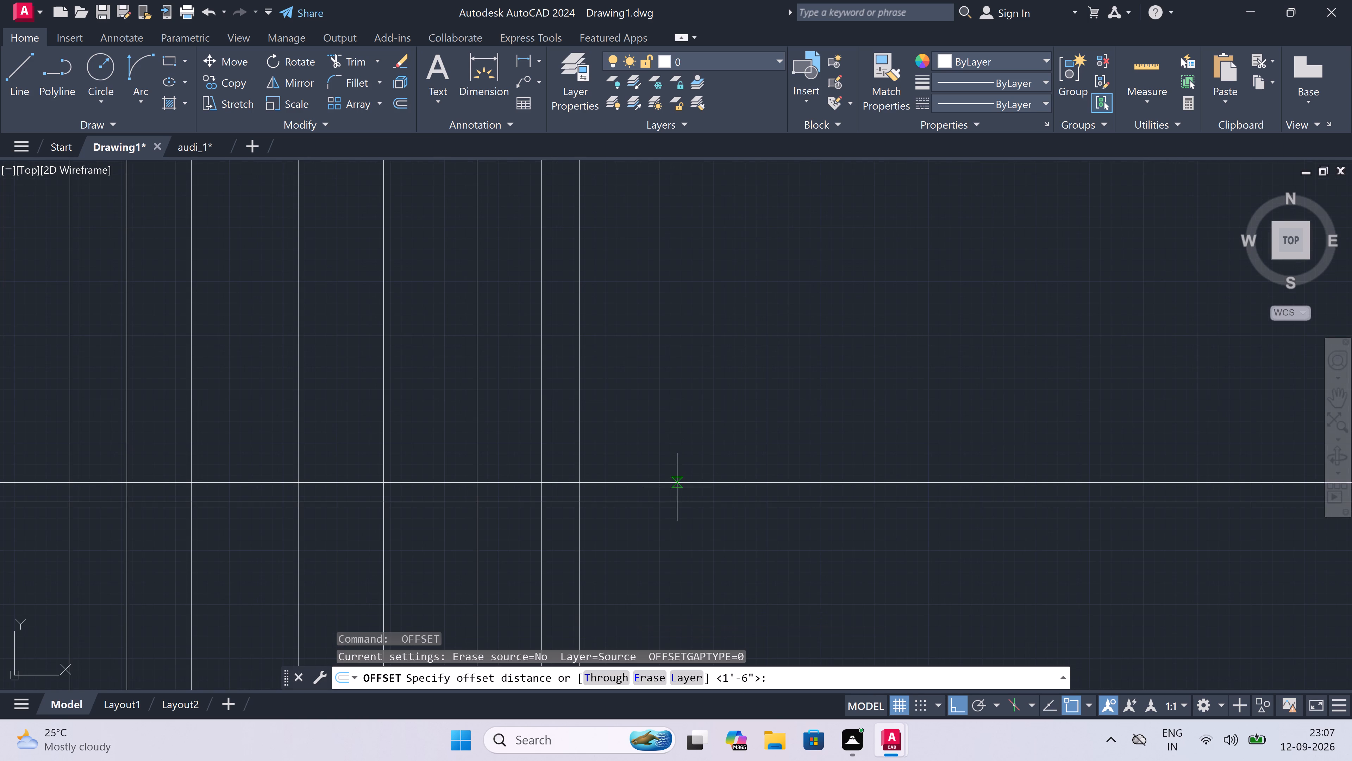
left_click_drag(677, 486, 677, 480)
type("3'")
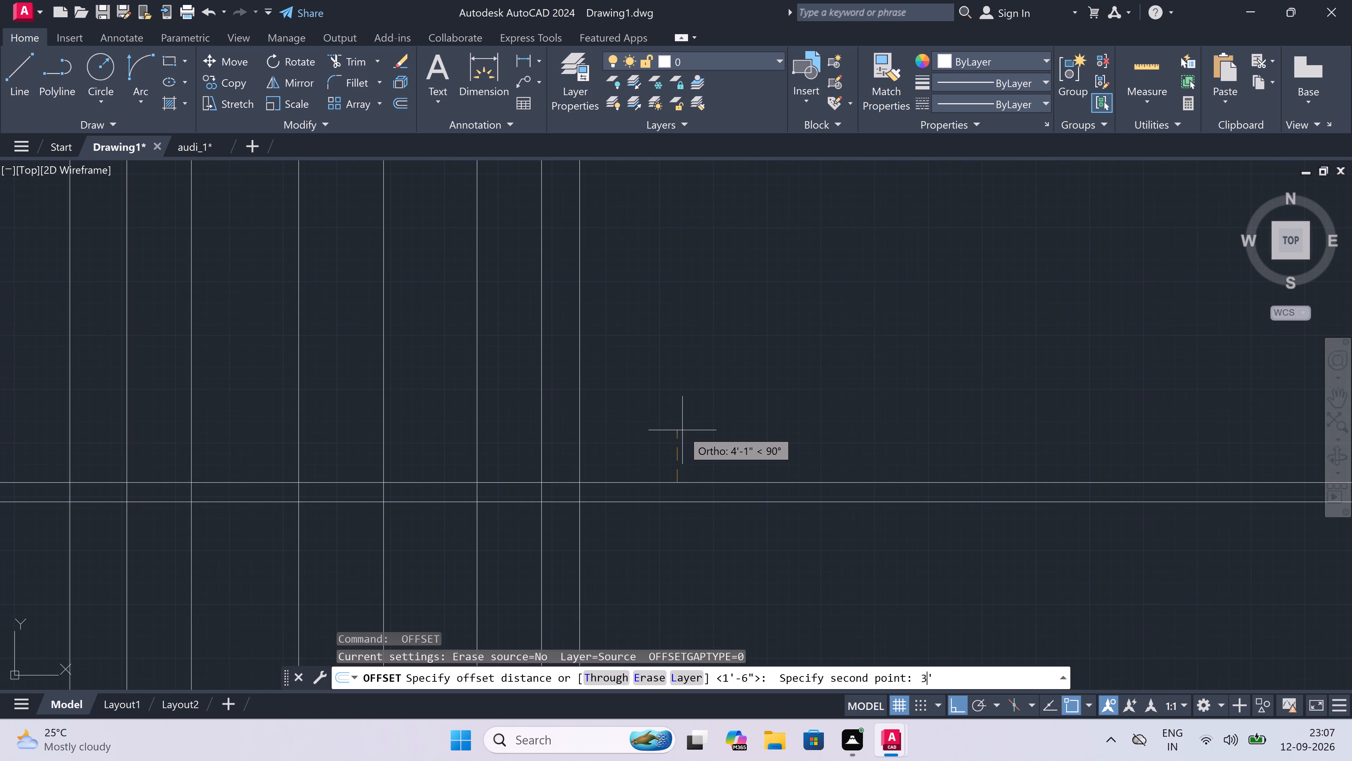
key("space")
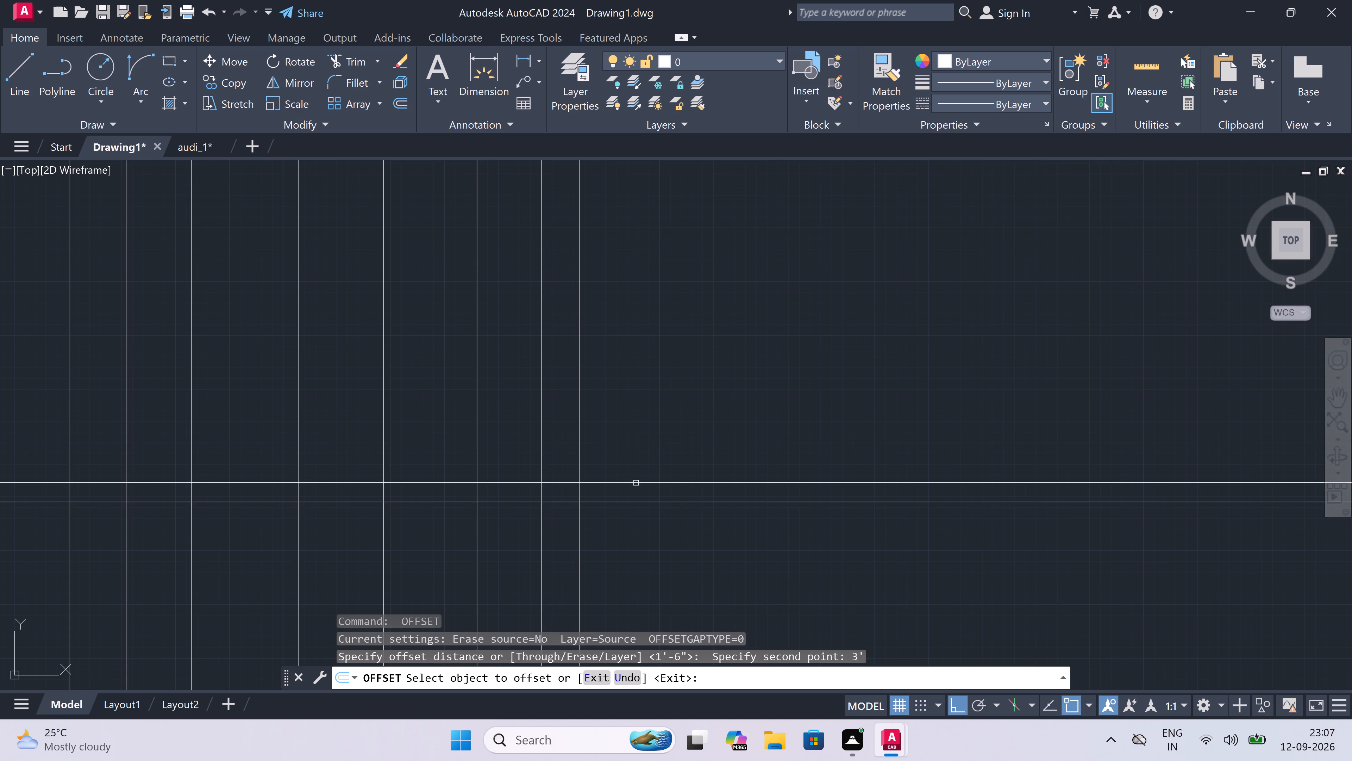
left_click(636, 483)
left_click(628, 449)
key("Escape")
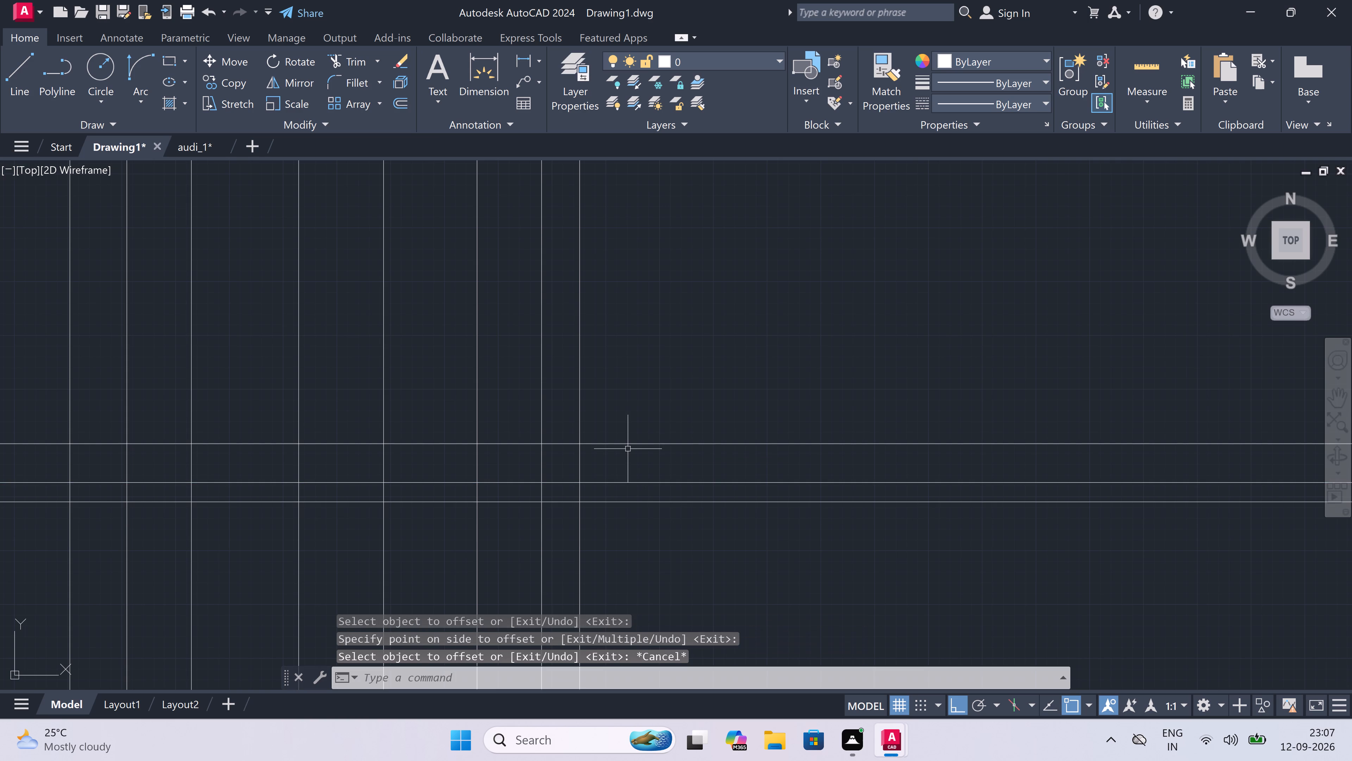
Offset the topmost horizontal construction line 4' upward.
key("space")
left_click(622, 446)
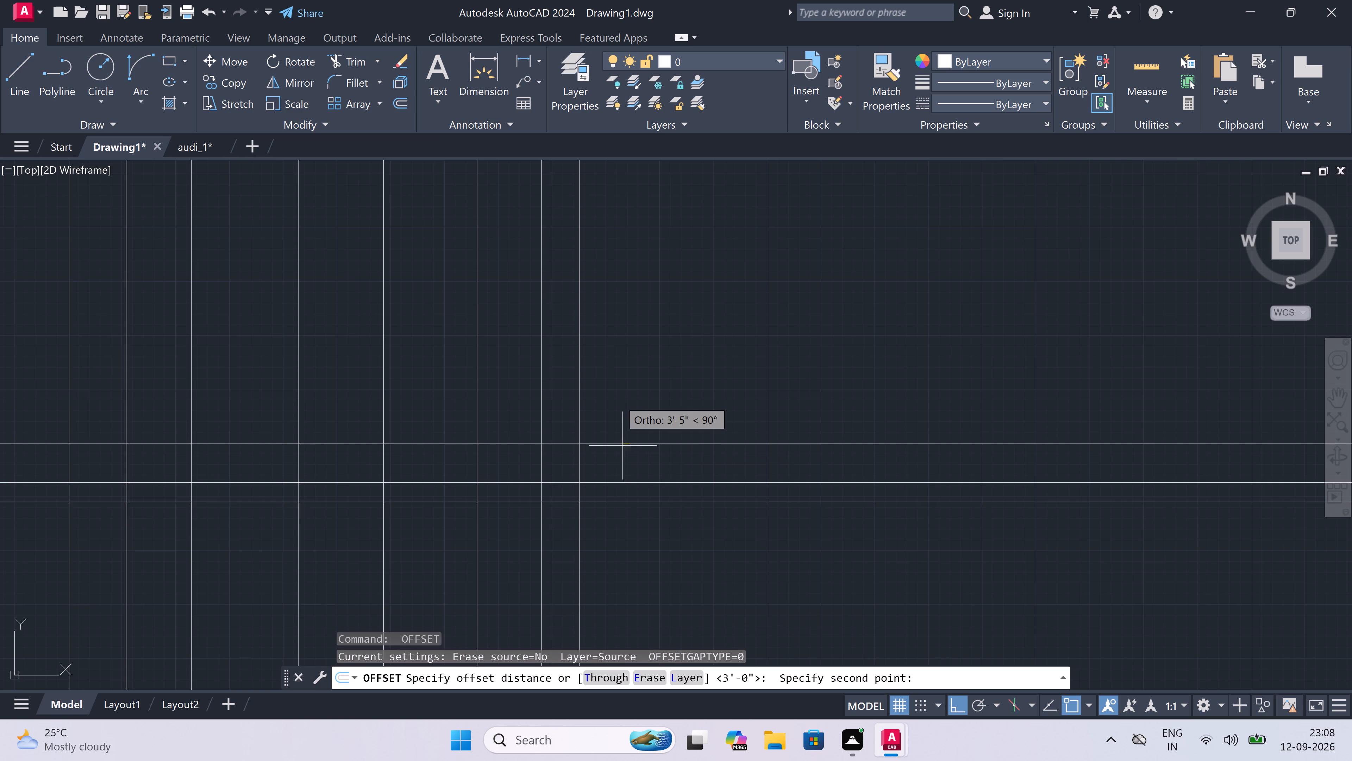
type("4'")
key("space")
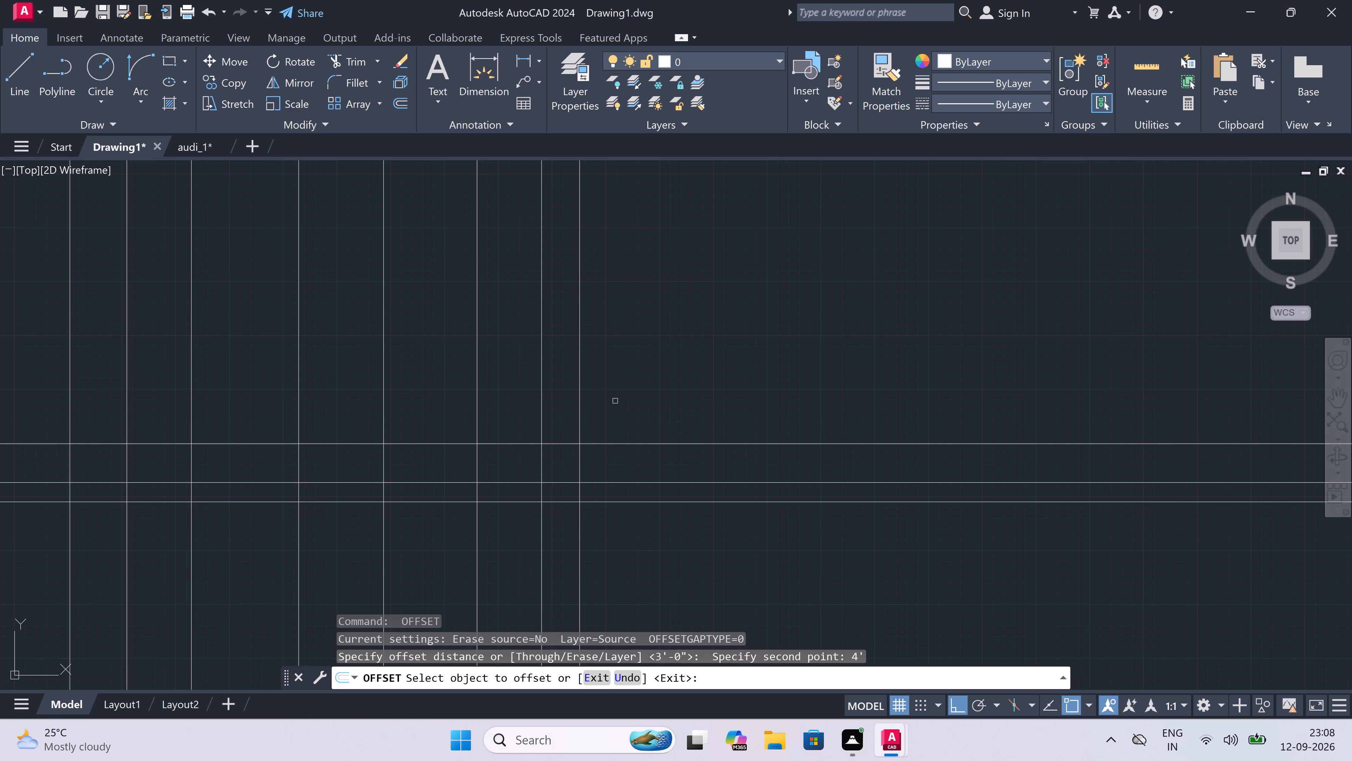
left_click(608, 443)
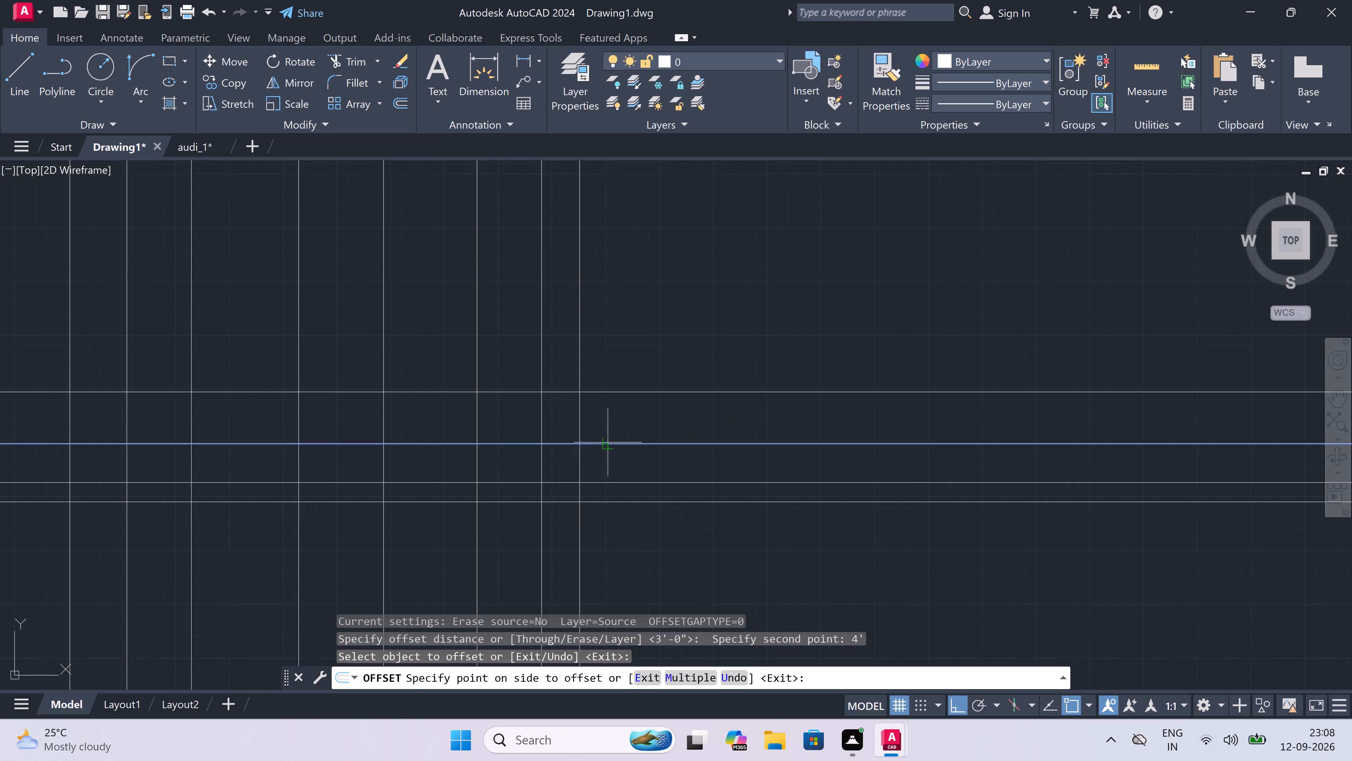
left_click(607, 404)
key("Escape")
Offset the topmost horizontal construction line 3' upward.
key("space")
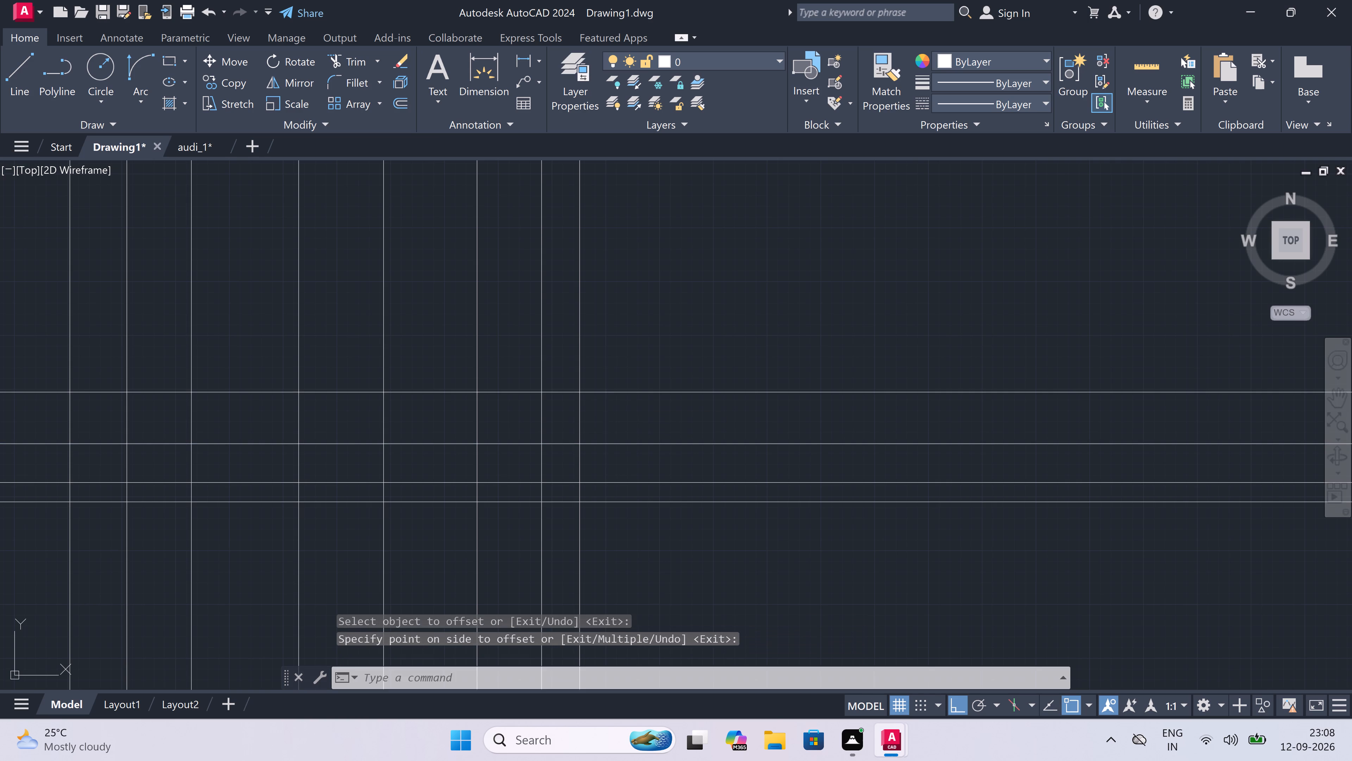
left_click(610, 396)
type("3'")
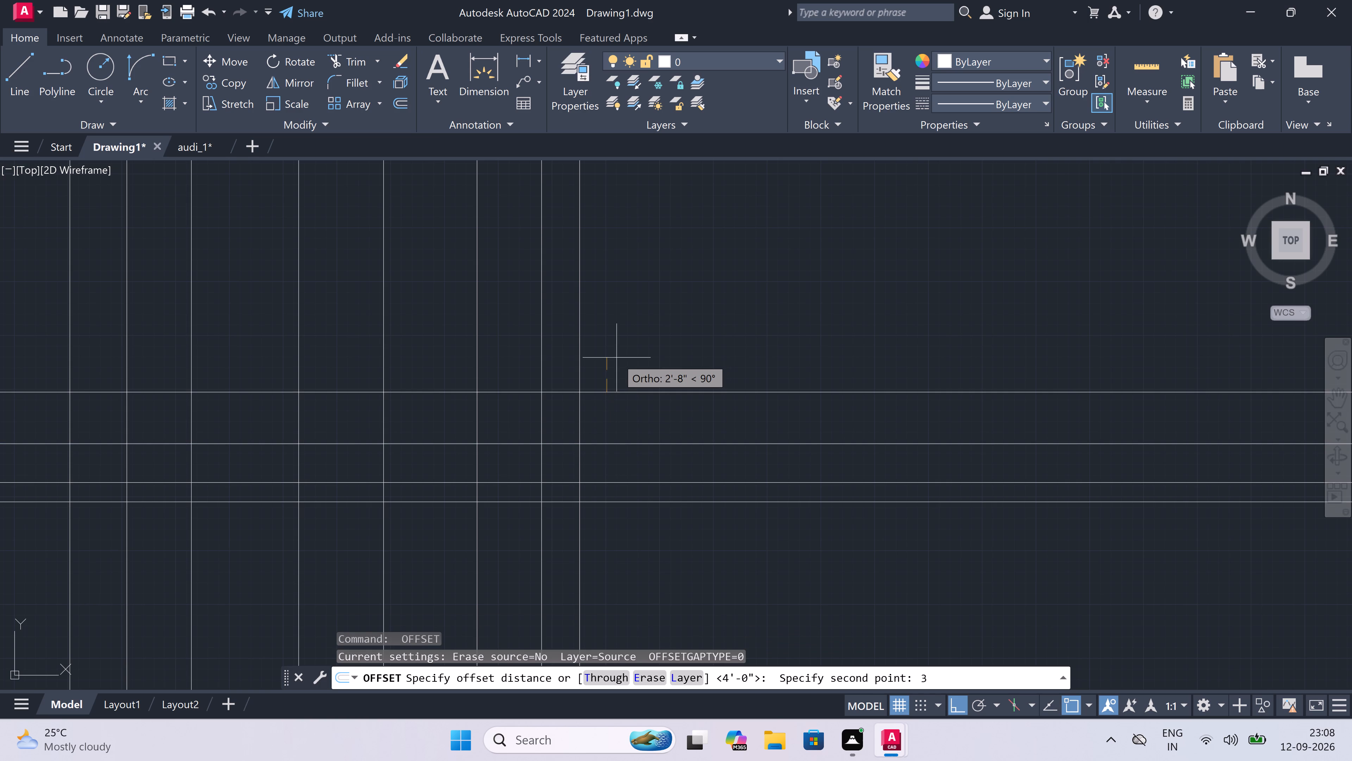
key("space")
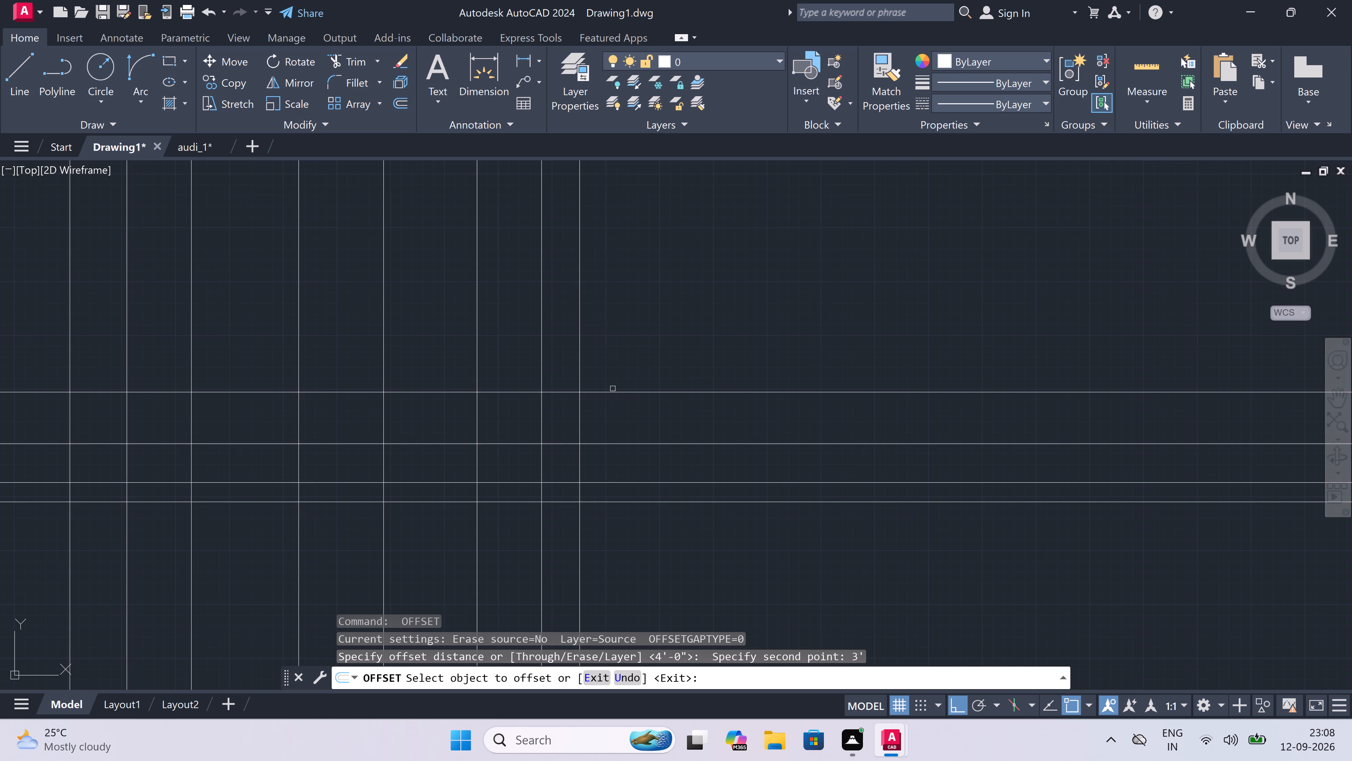
left_click_drag(614, 392, 613, 386)
left_click_drag(614, 341, 614, 345)
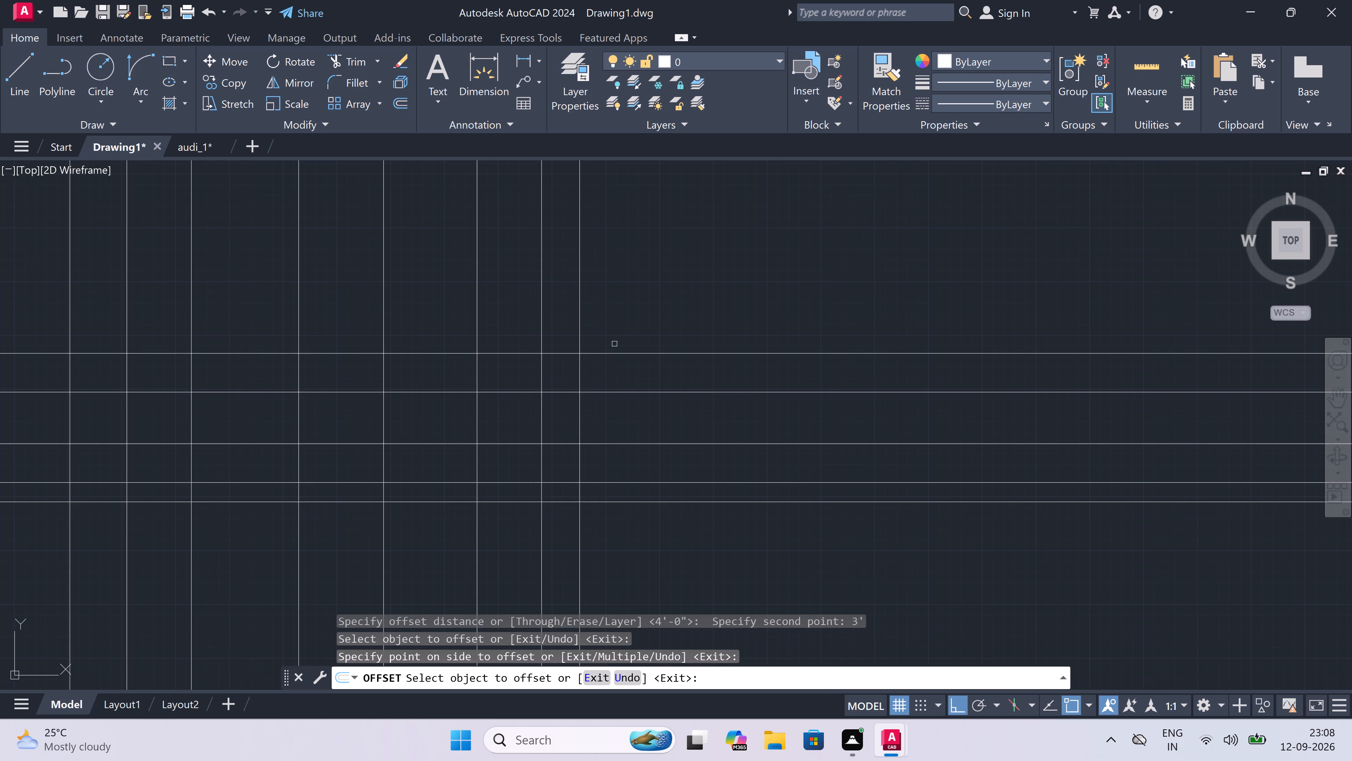
key("Escape")
Offset the new topmost horizontal construction line 6" upward.
key("space")
left_click(614, 355)
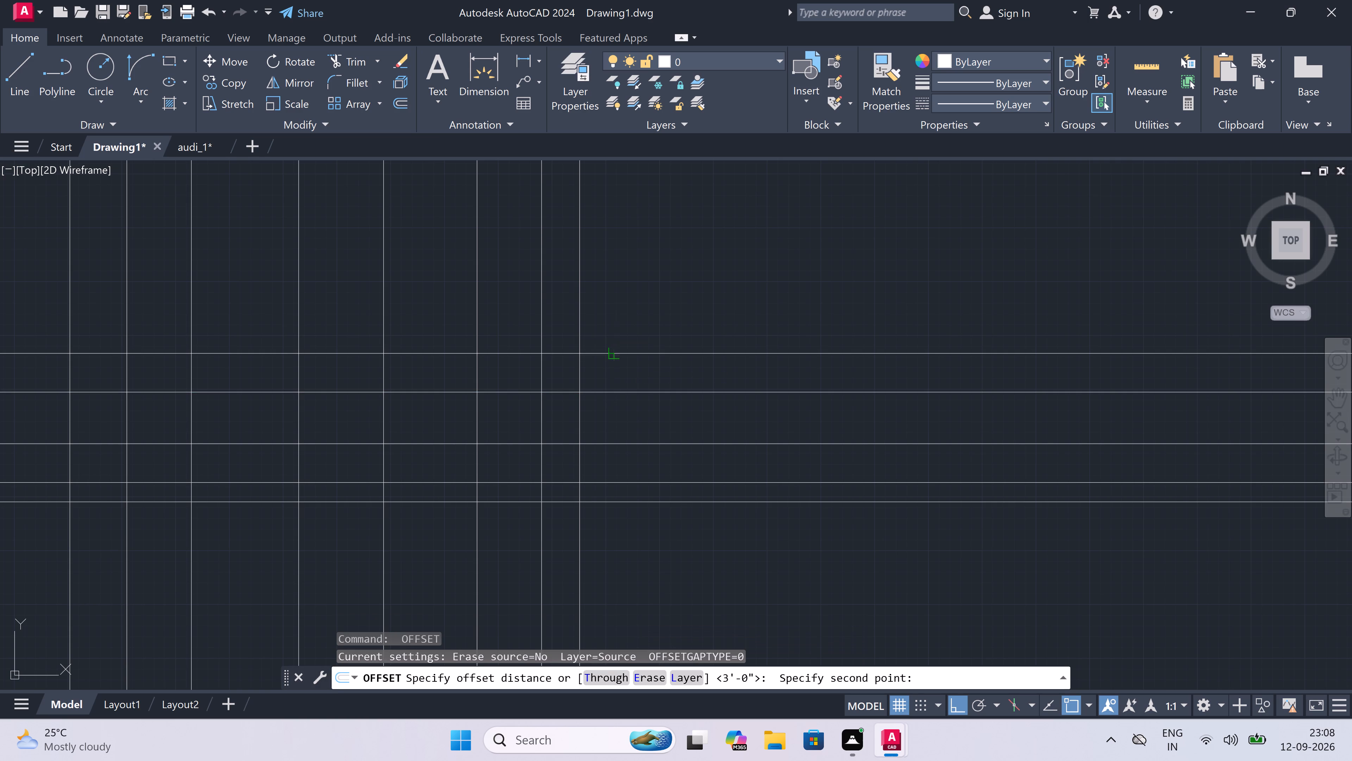
type("6\"")
key("space")
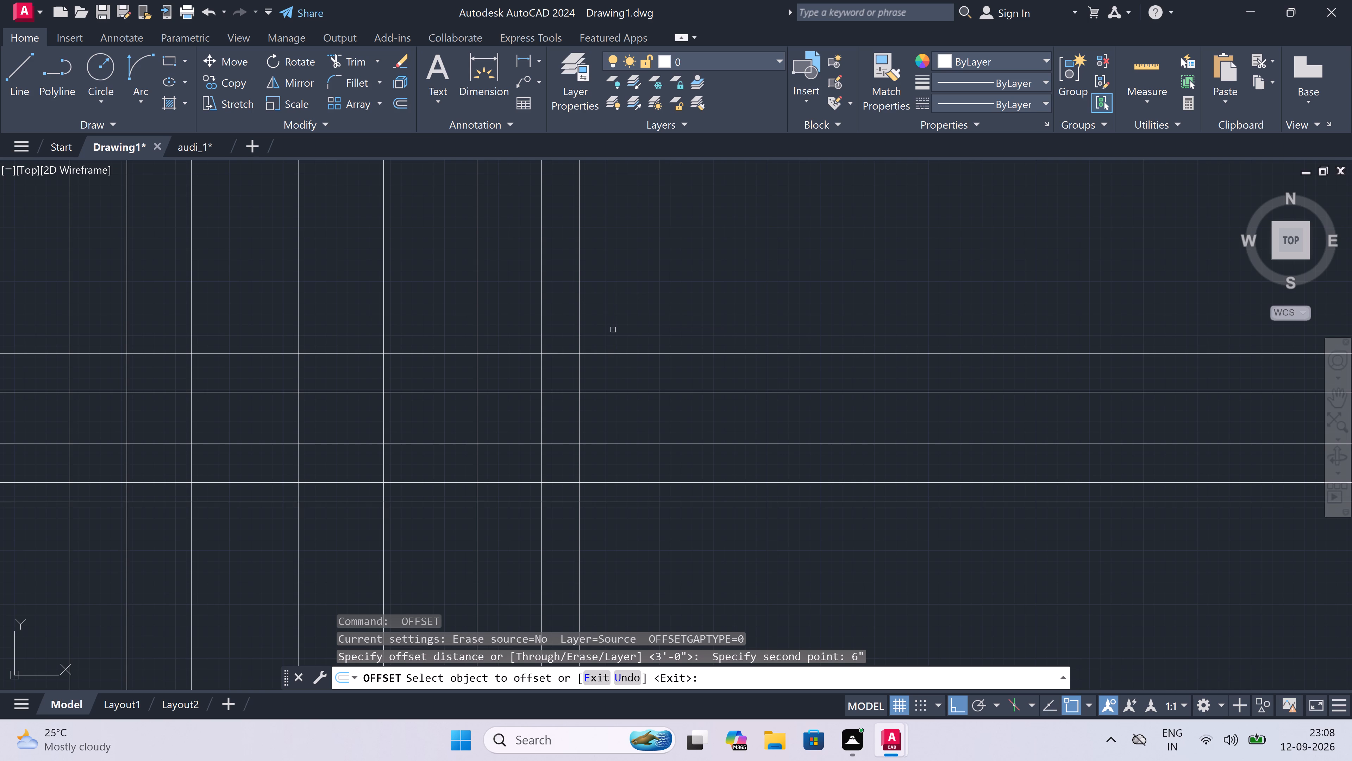
left_click(604, 354)
left_click(599, 329)
key("Escape")
Offset the upper line of the 6" pair 3'6" upward to form the top level of the elevation.
key("space")
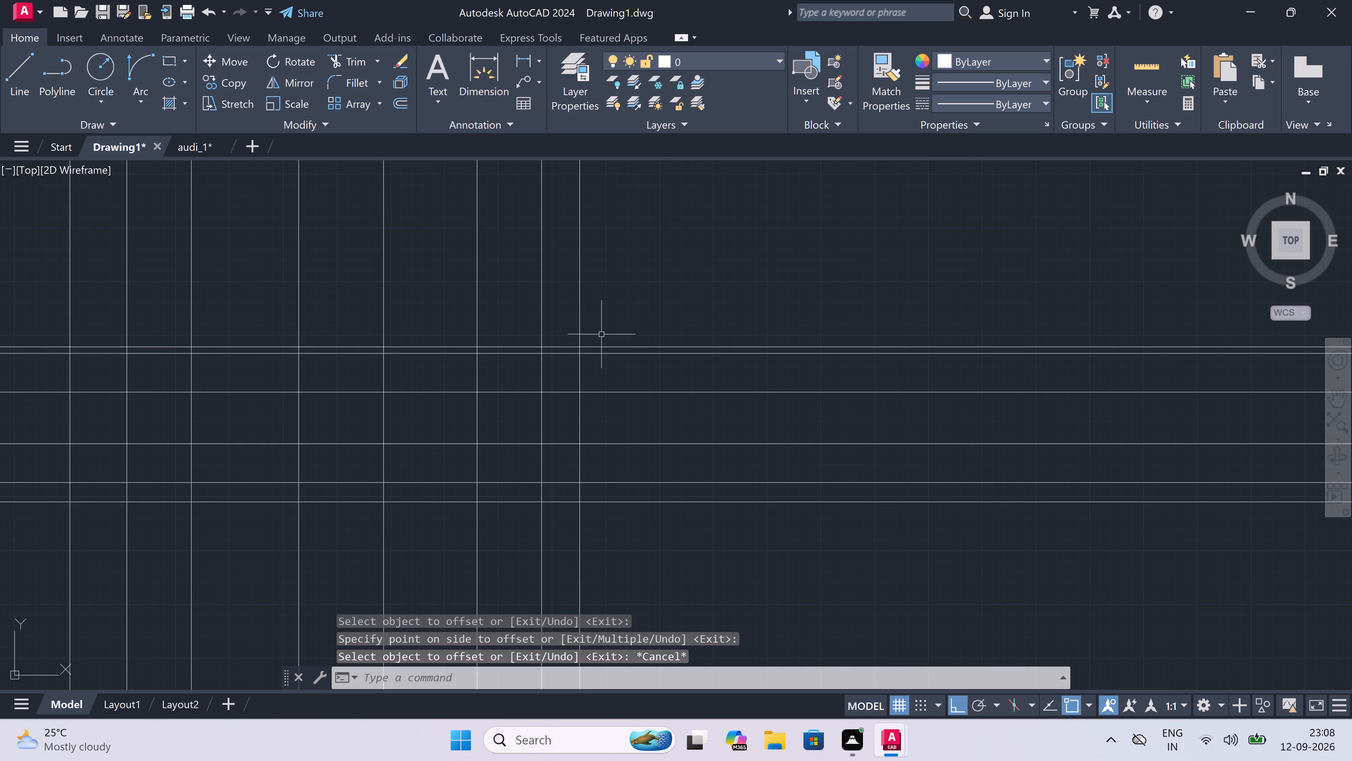
left_click(603, 347)
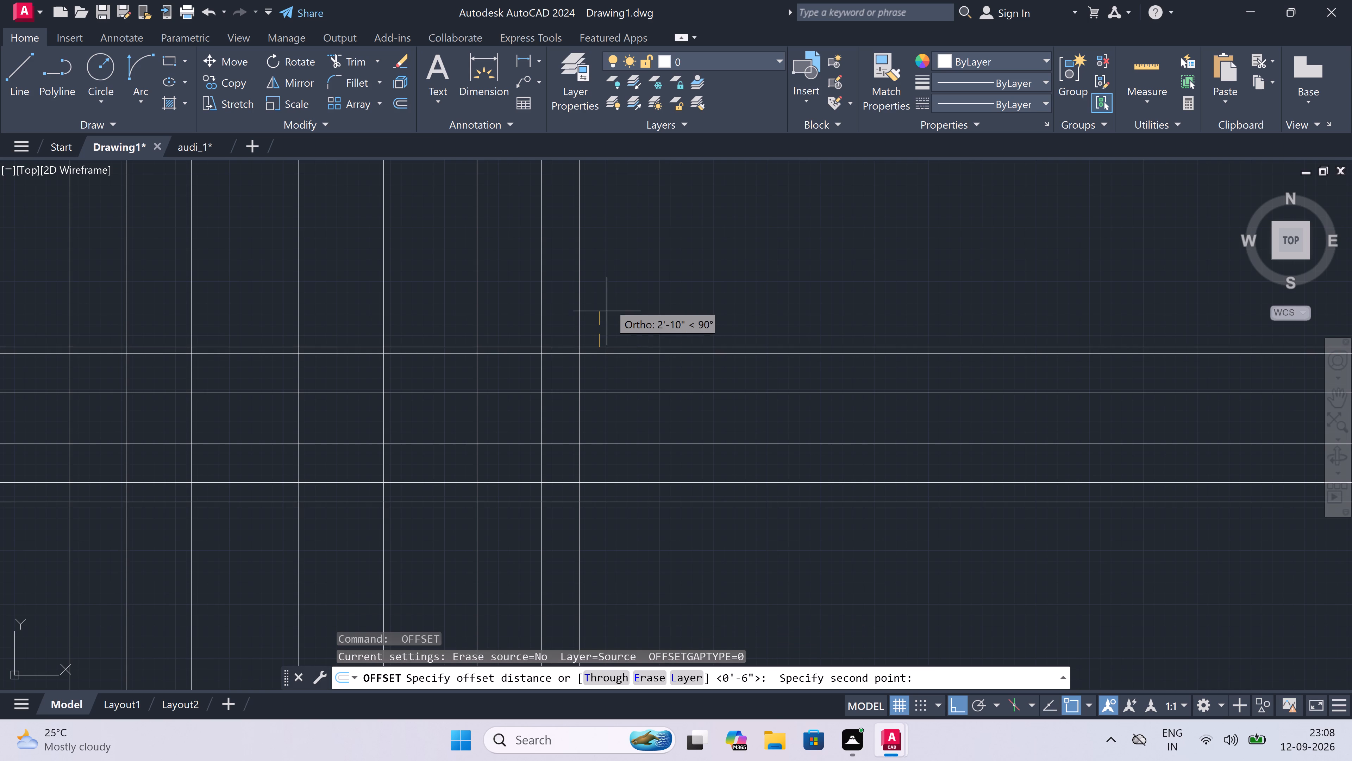
type("3'")
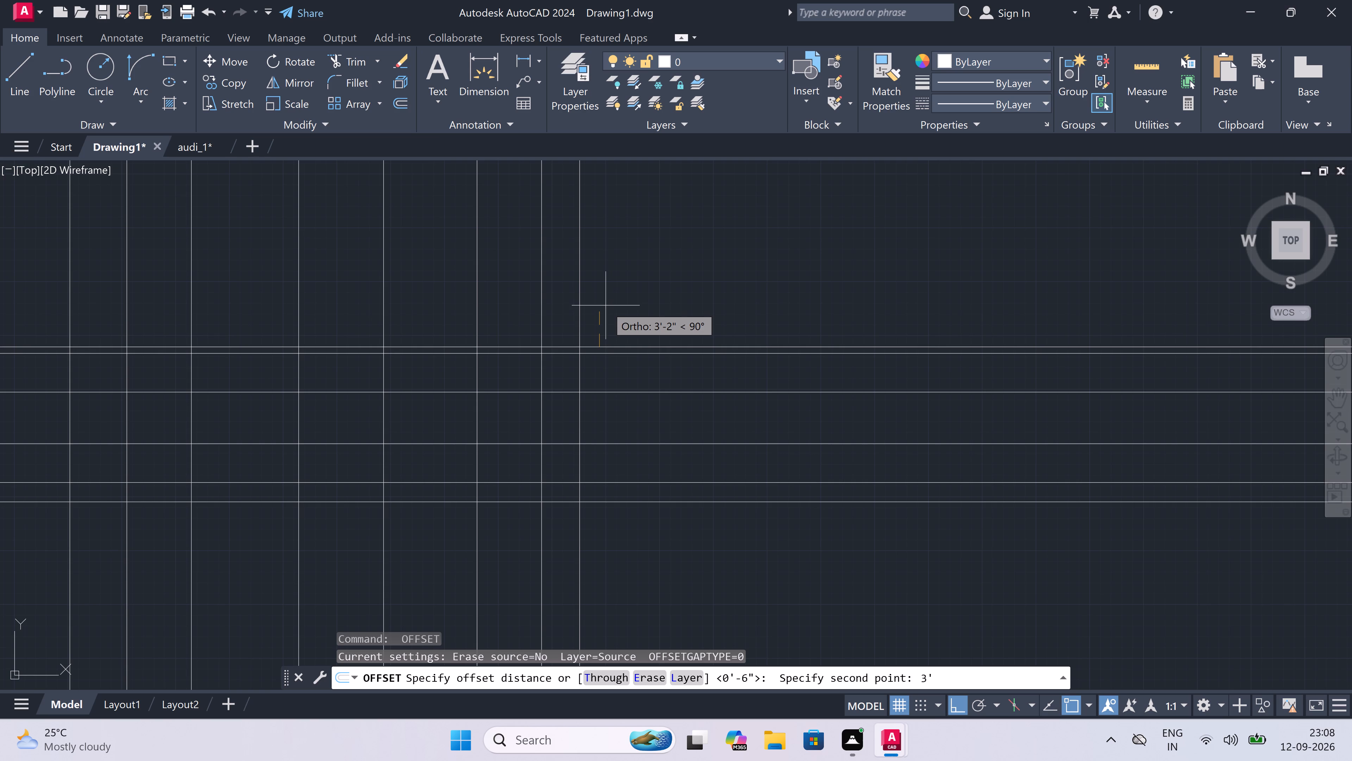
type("6\"")
key("space")
scroll(578, 358, "up", 1)
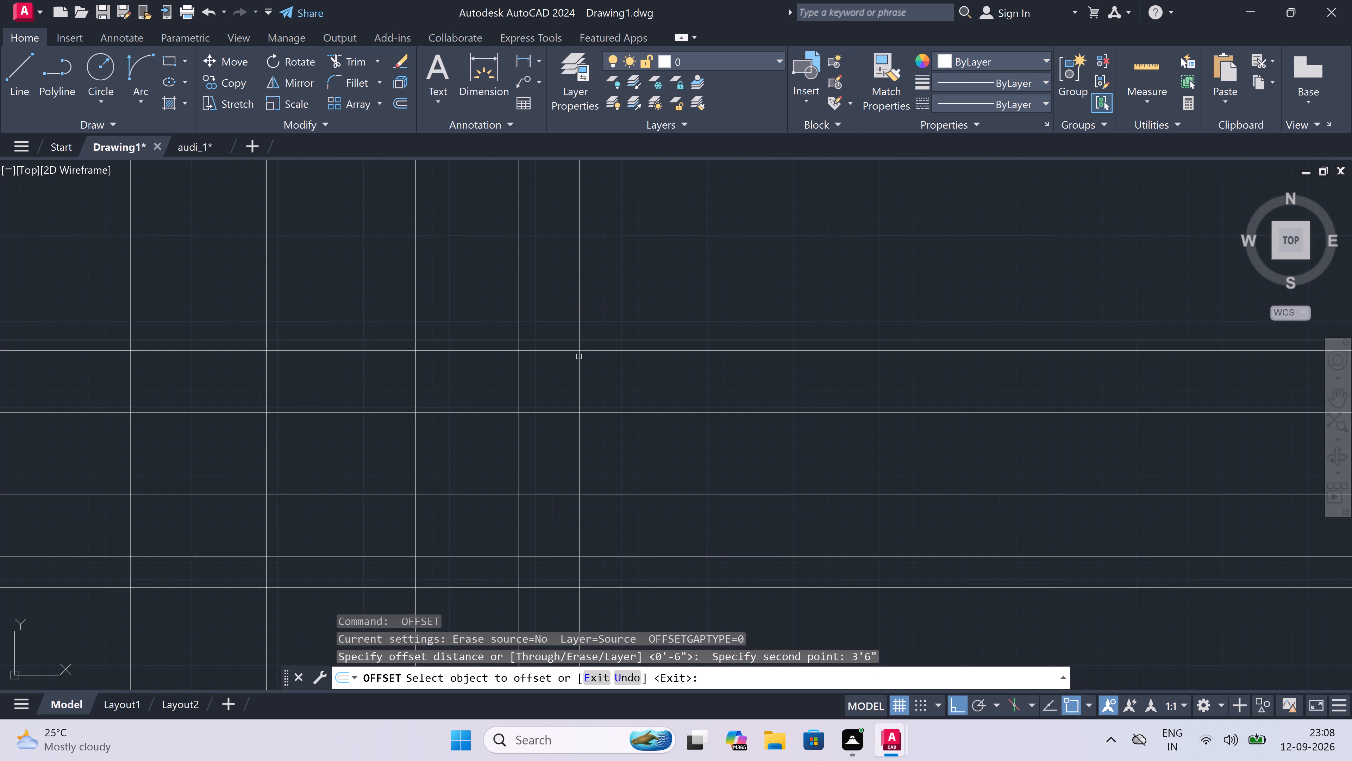
left_click(618, 339)
left_click(613, 307)
scroll(613, 307, "down", 3)
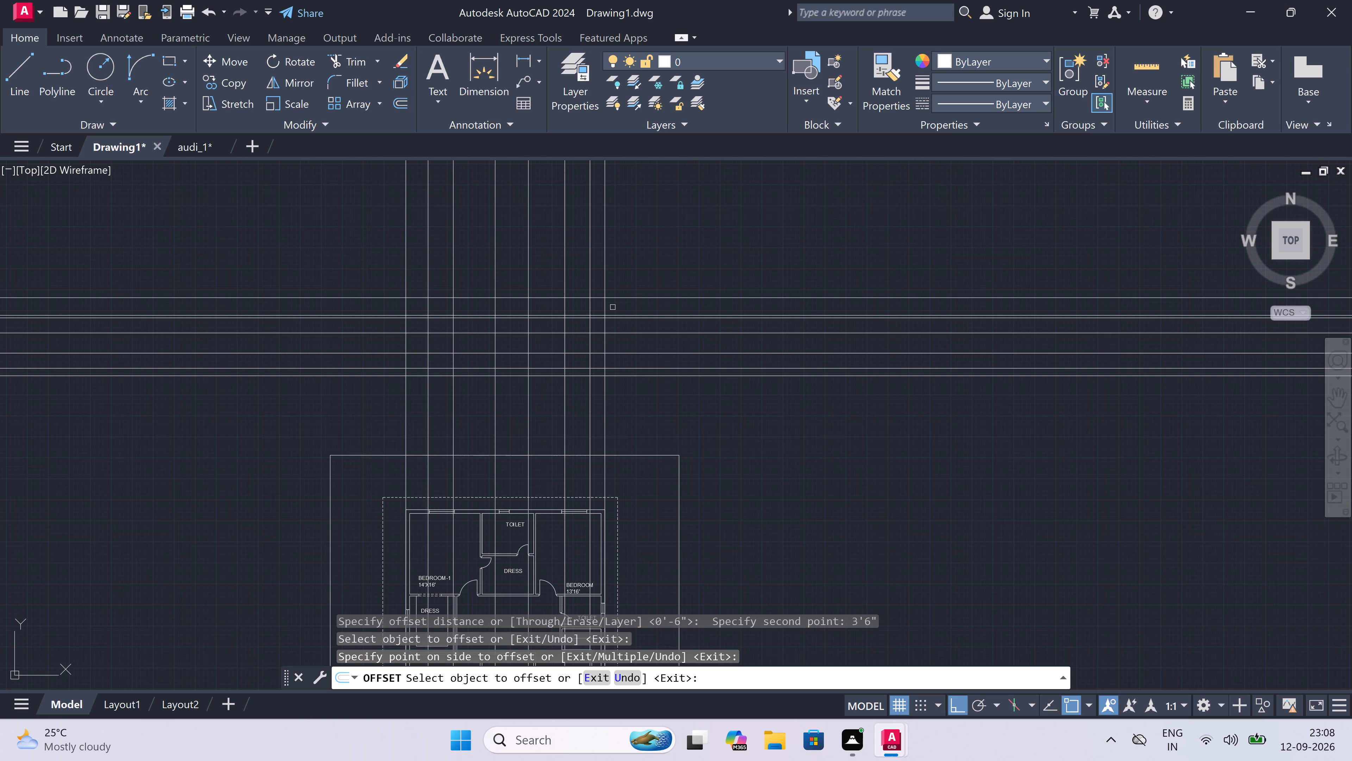
key("Escape")
Trim the horizontal lines beyond the two outermost verticals and all the vertical lines above the topmost level line.
key("t")
type("R")
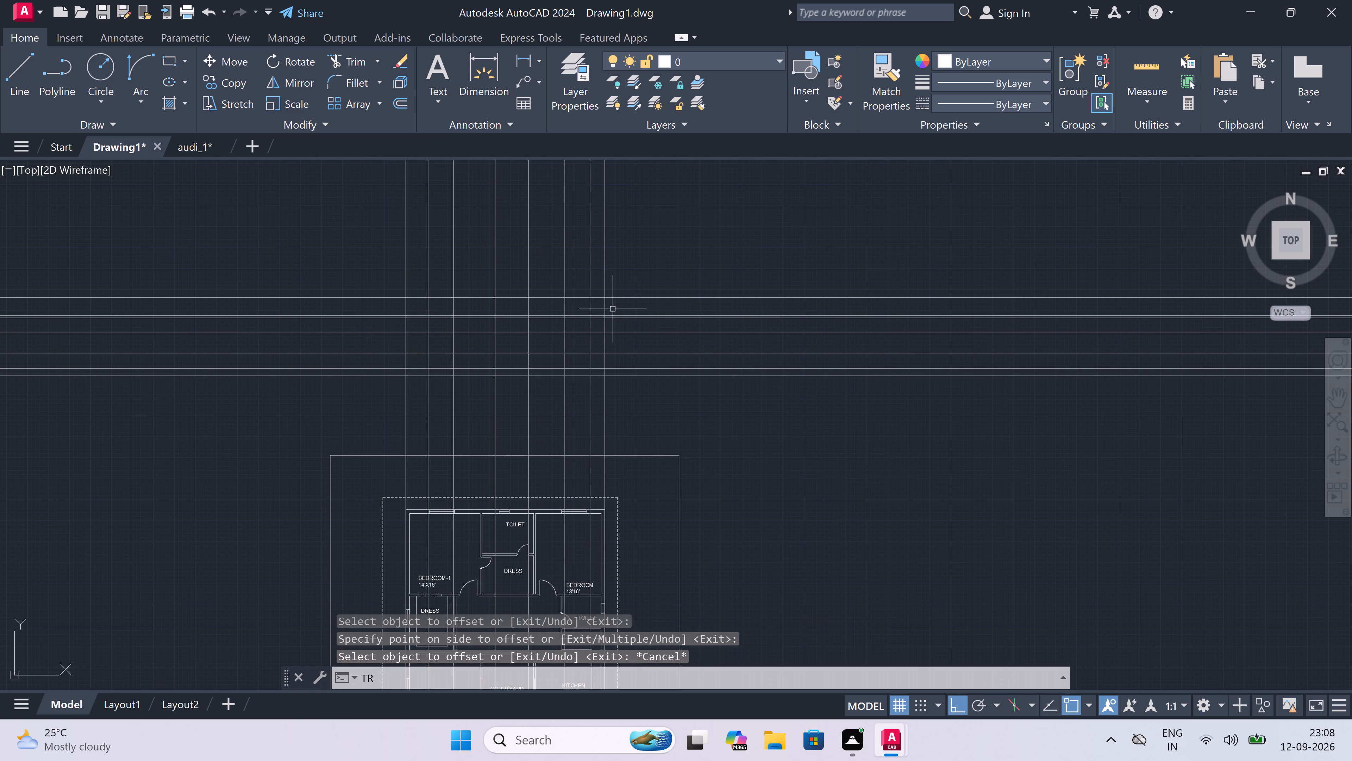
key("space")
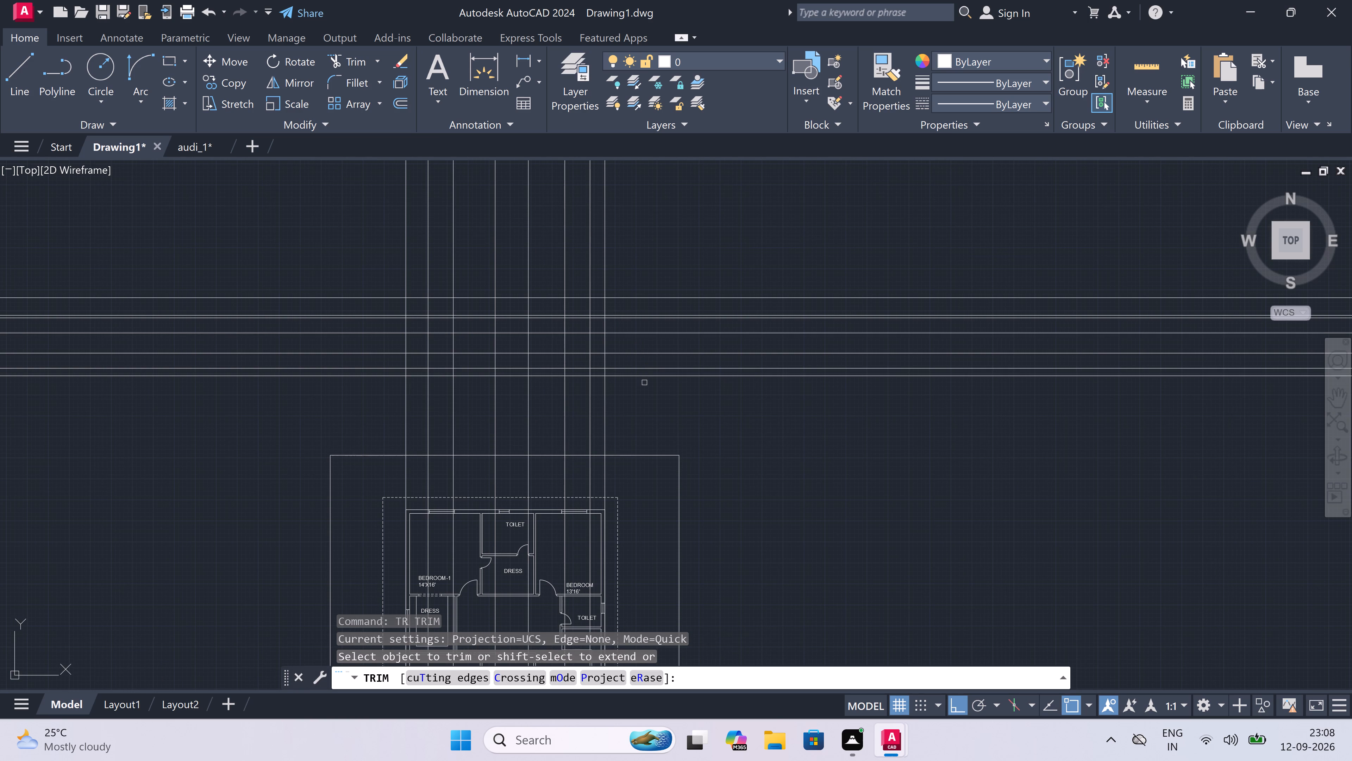
left_click_drag(644, 388, 645, 363)
left_click(652, 239)
left_click_drag(652, 239, 628, 247)
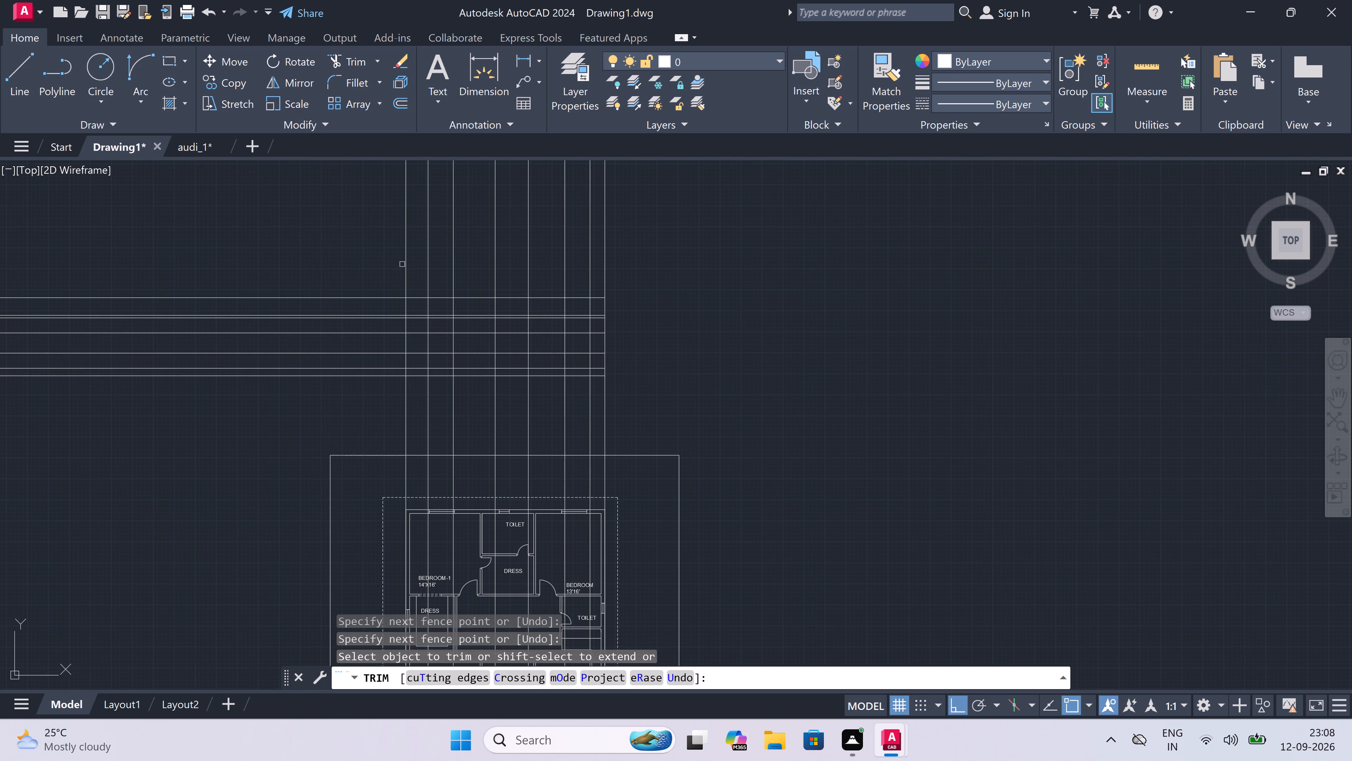
left_click_drag(302, 258, 329, 253)
left_click(760, 208)
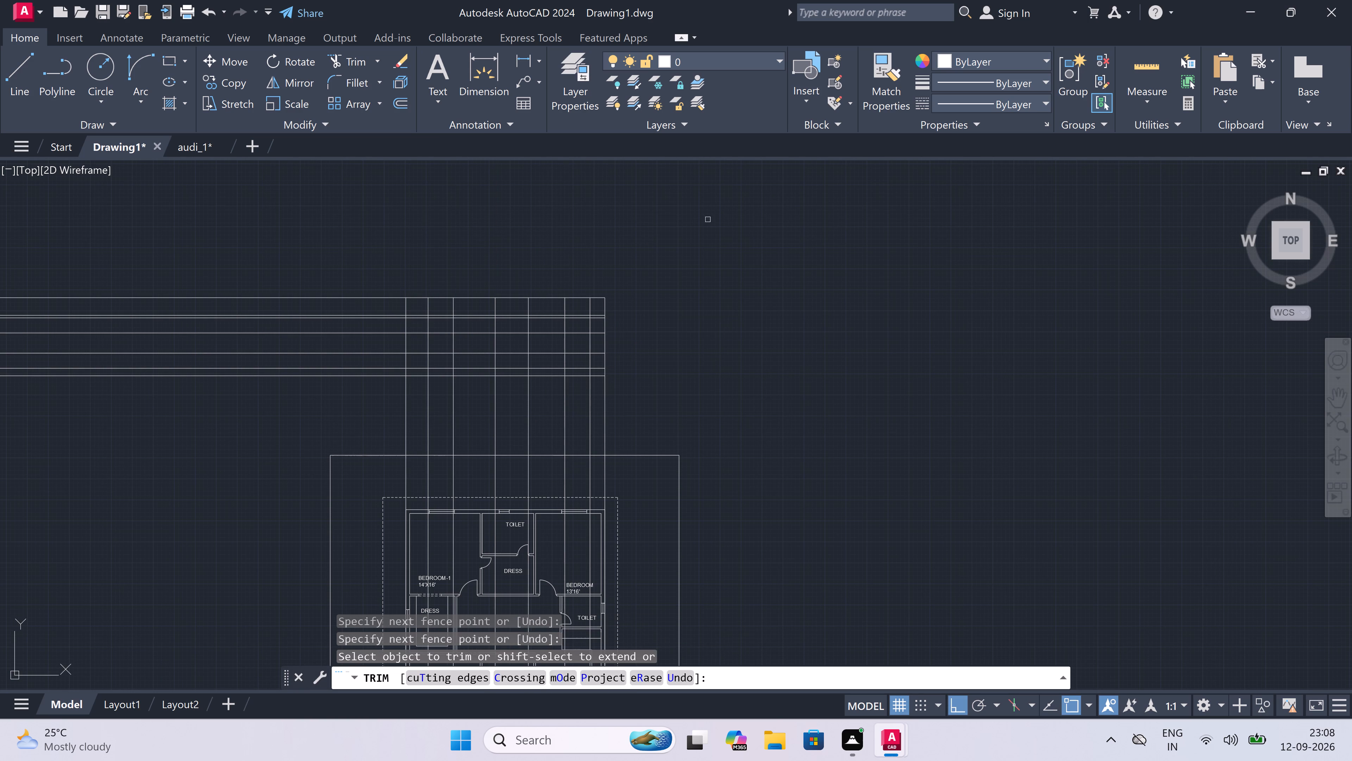
left_click(329, 394)
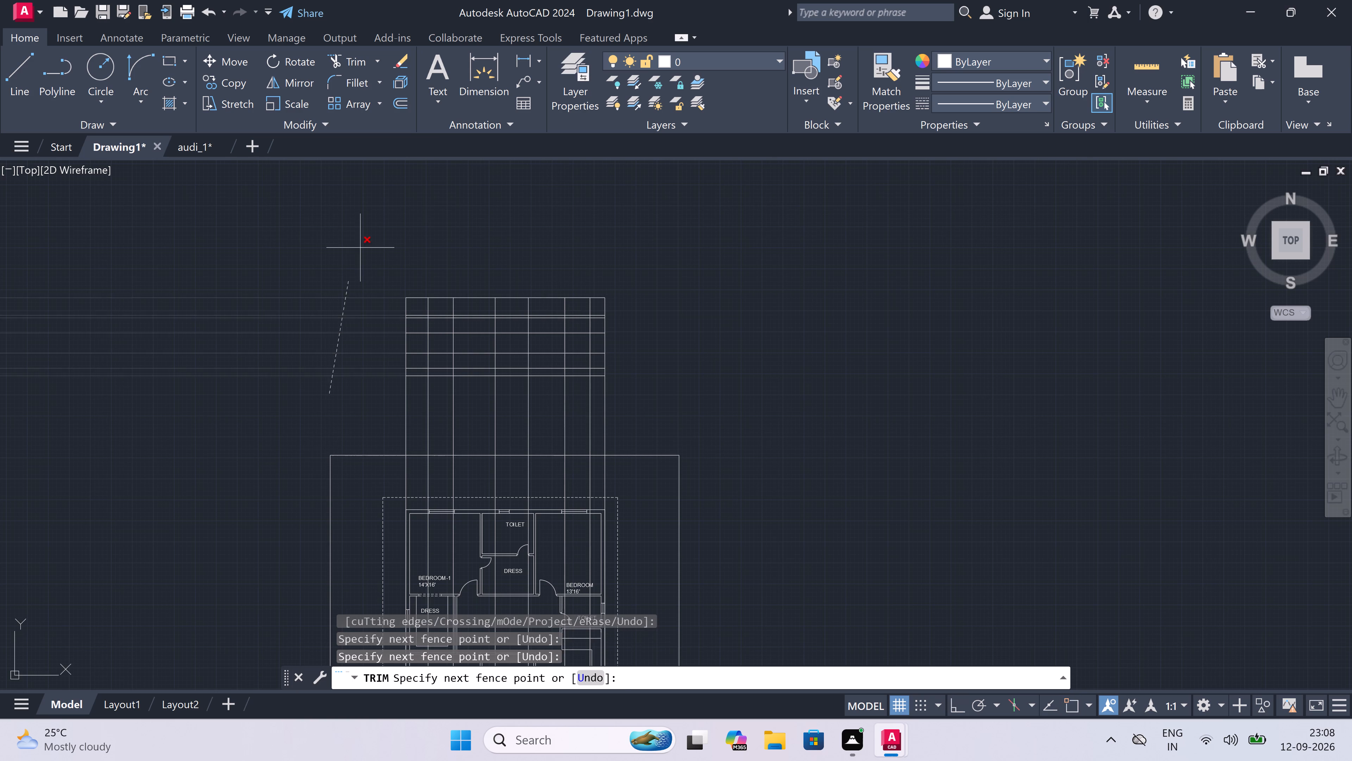
left_click(361, 246)
Trim the six inner vertical lines out of the 3'6" band at the top of the elevation.
scroll(482, 288, "up", 3)
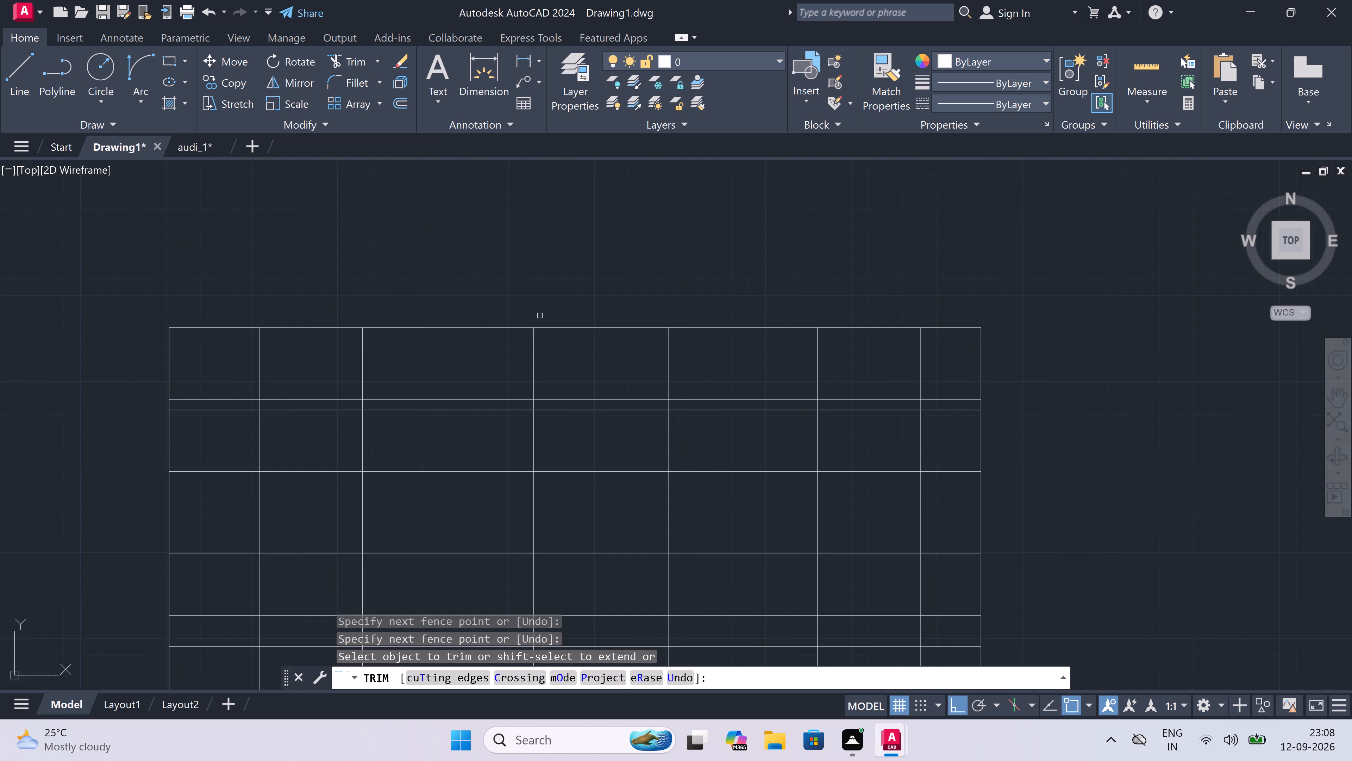
scroll(546, 318, "down", 1)
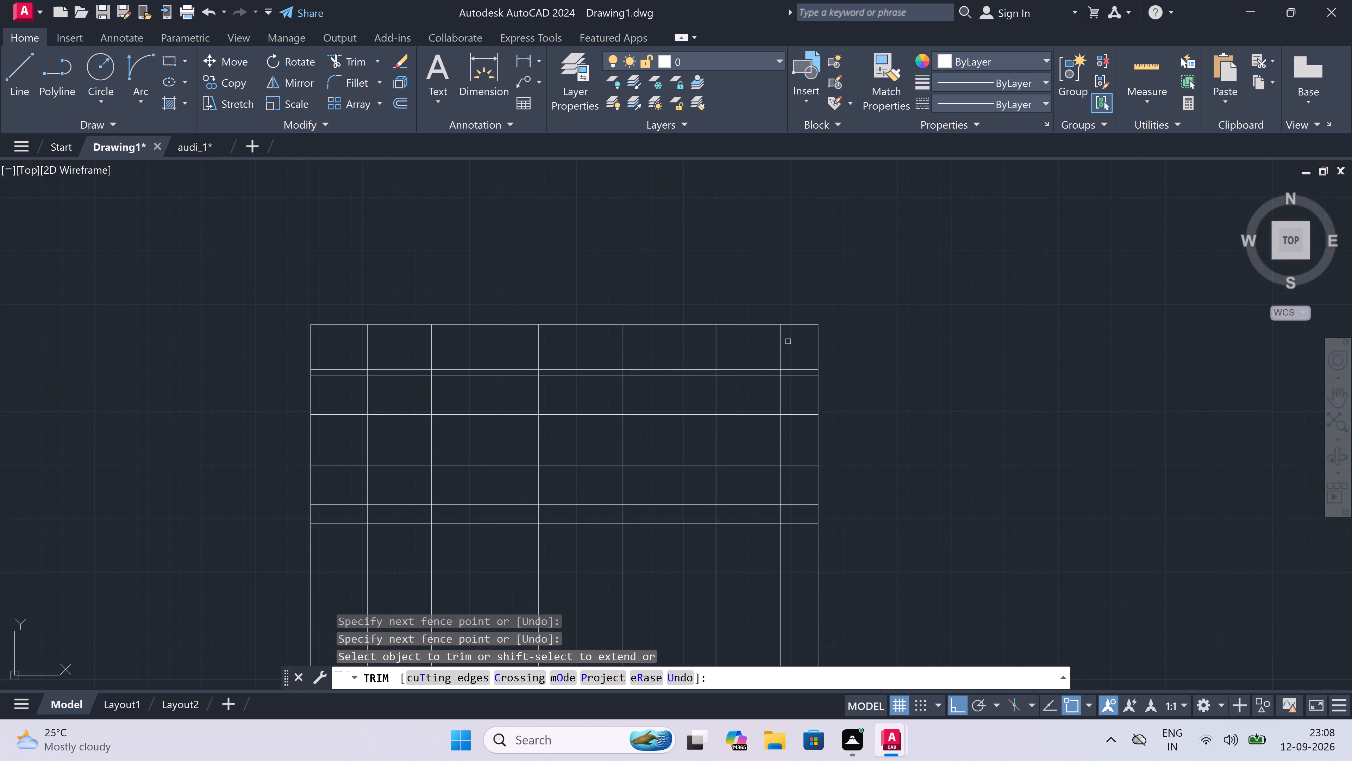
left_click_drag(788, 341, 784, 344)
left_click(363, 356)
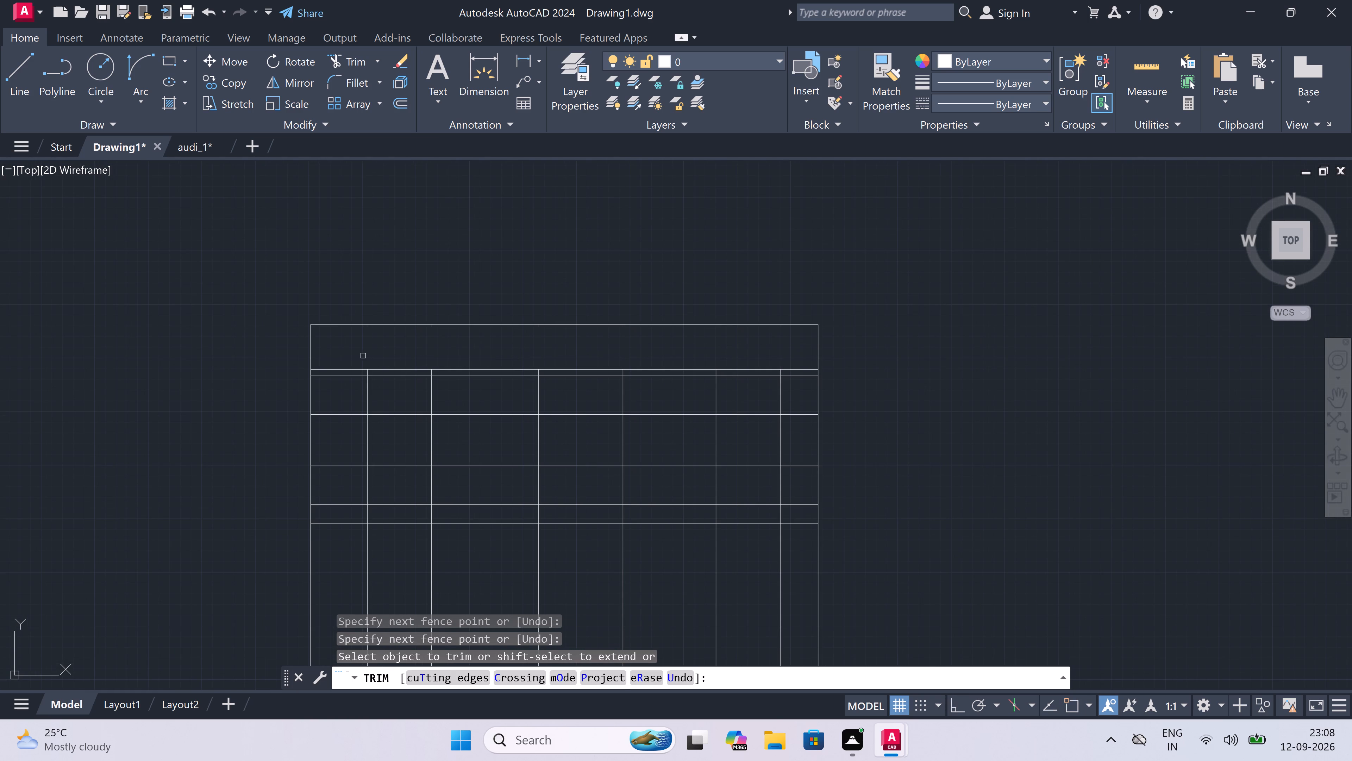
Trim the six inner vertical lines out of the narrow 6" band below the top band.
scroll(450, 363, "up", 1)
scroll(332, 368, "up", 2)
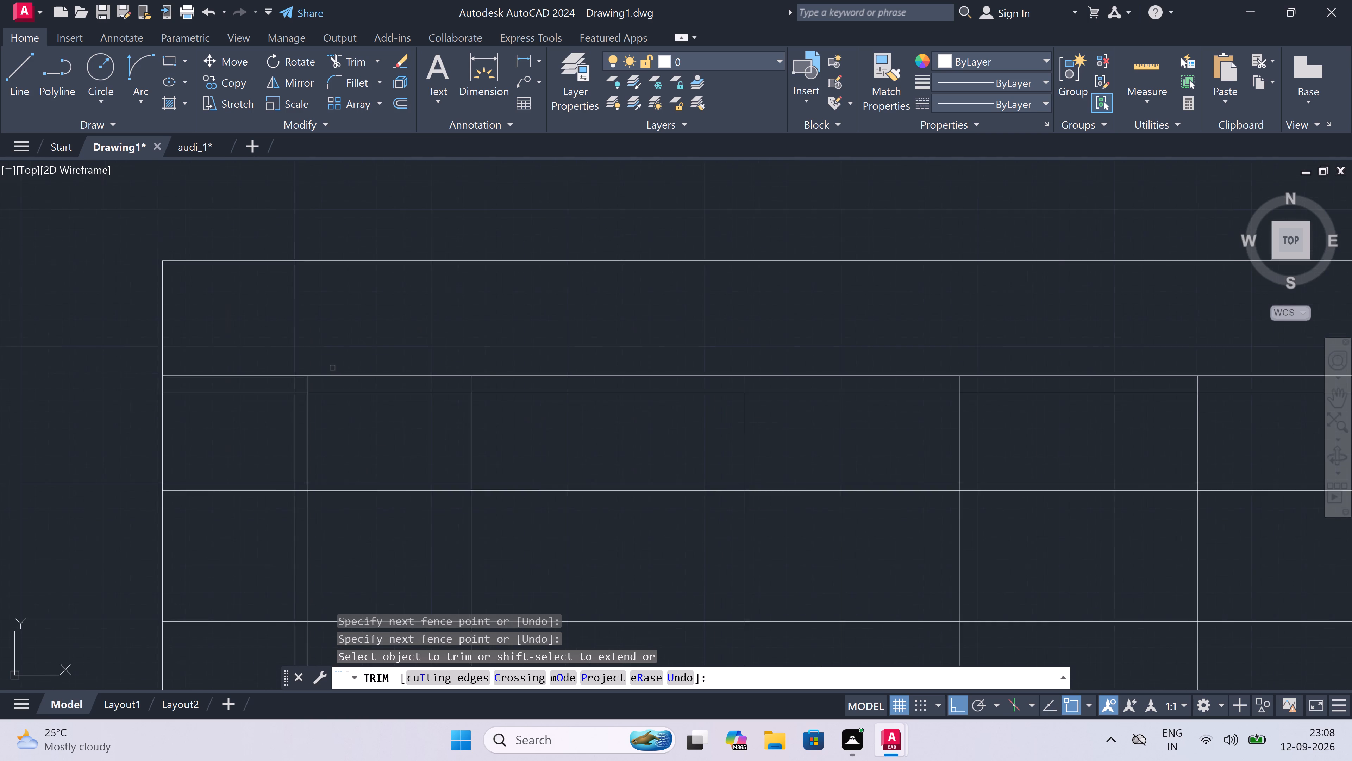
left_click_drag(257, 399, 282, 397)
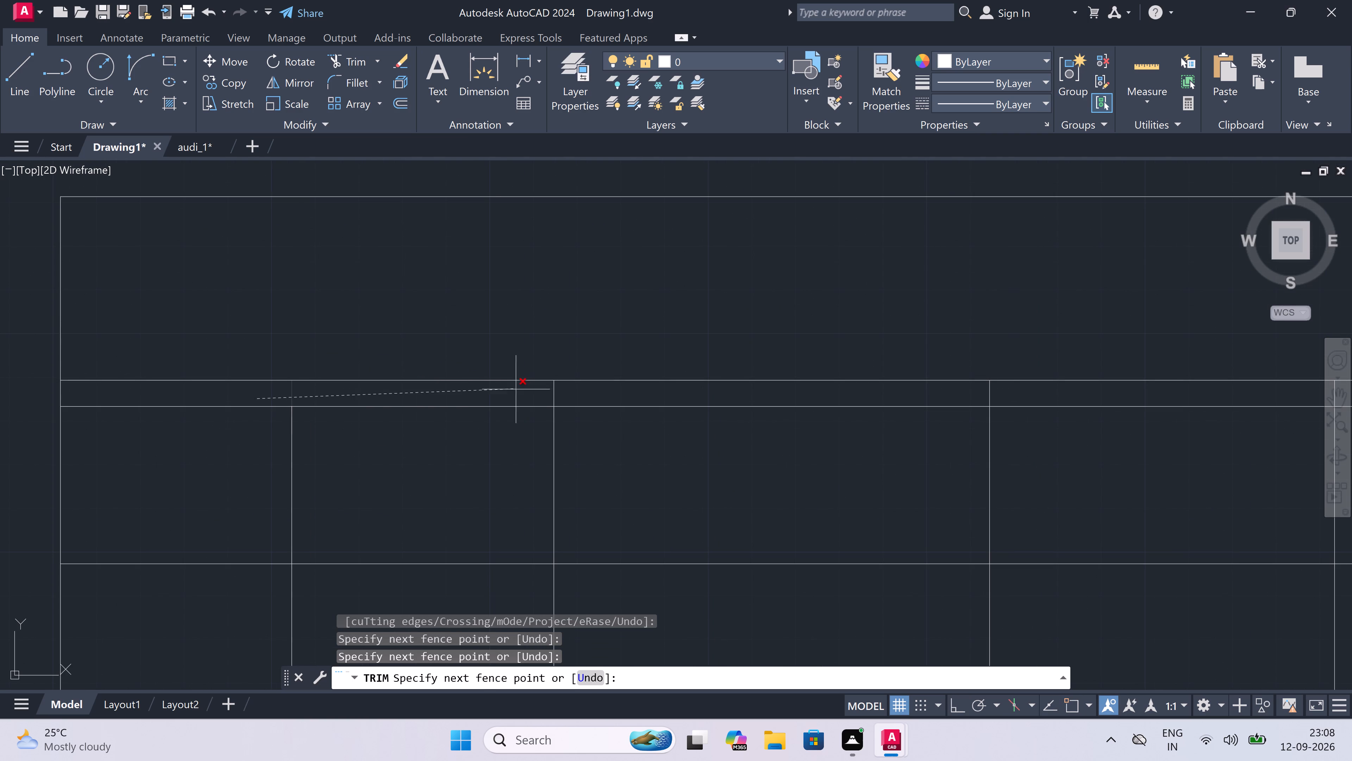
left_click(577, 389)
scroll(577, 390, "down", 4)
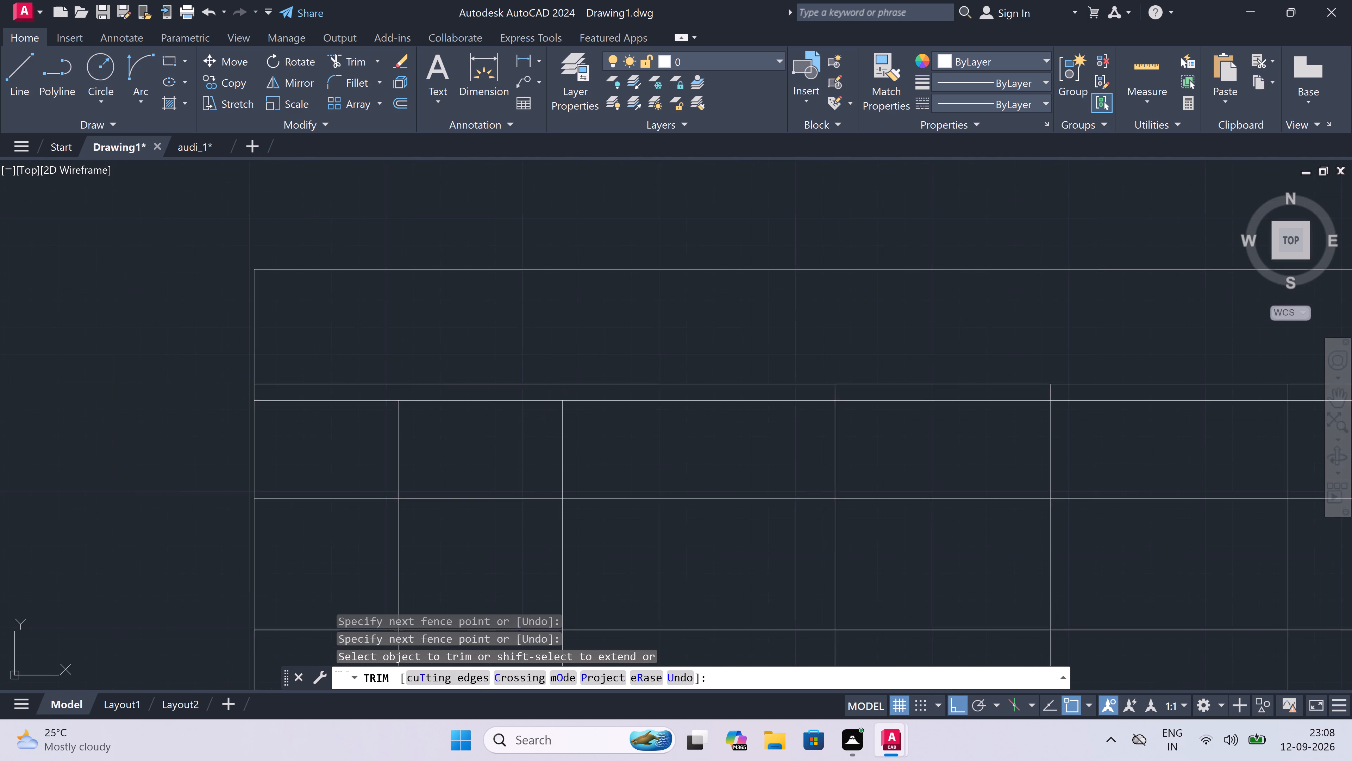
scroll(685, 396, "up", 3)
scroll(731, 377, "up", 2)
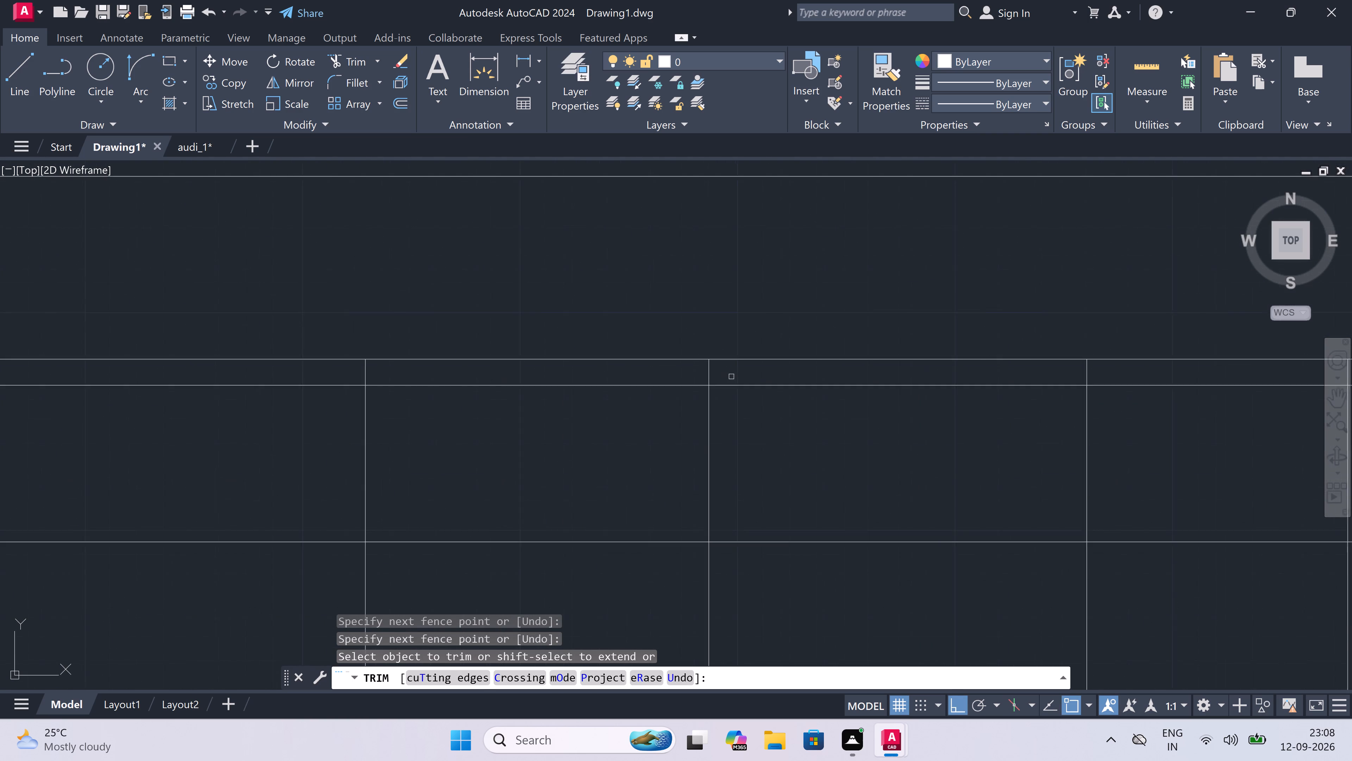
left_click_drag(730, 372, 726, 372)
left_click(721, 372)
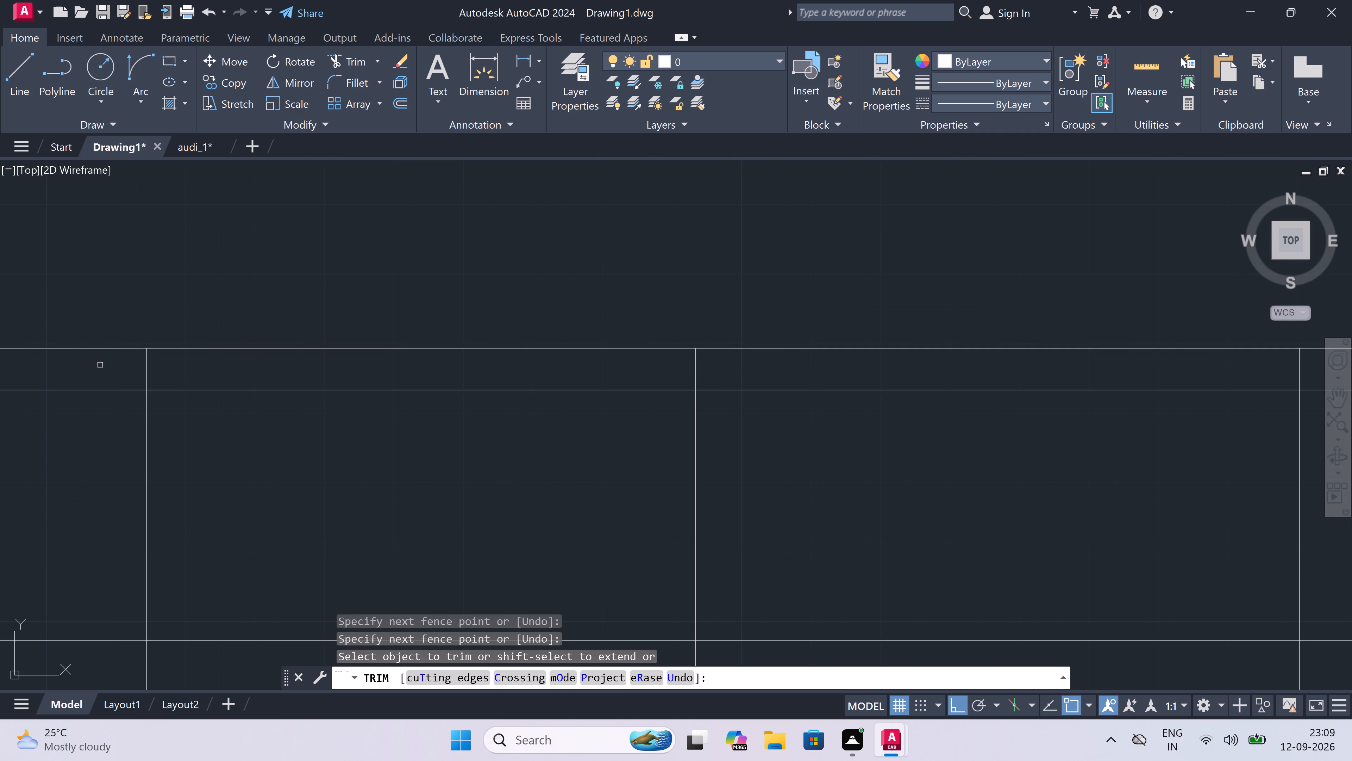
left_click_drag(103, 367, 130, 366)
left_click(708, 368)
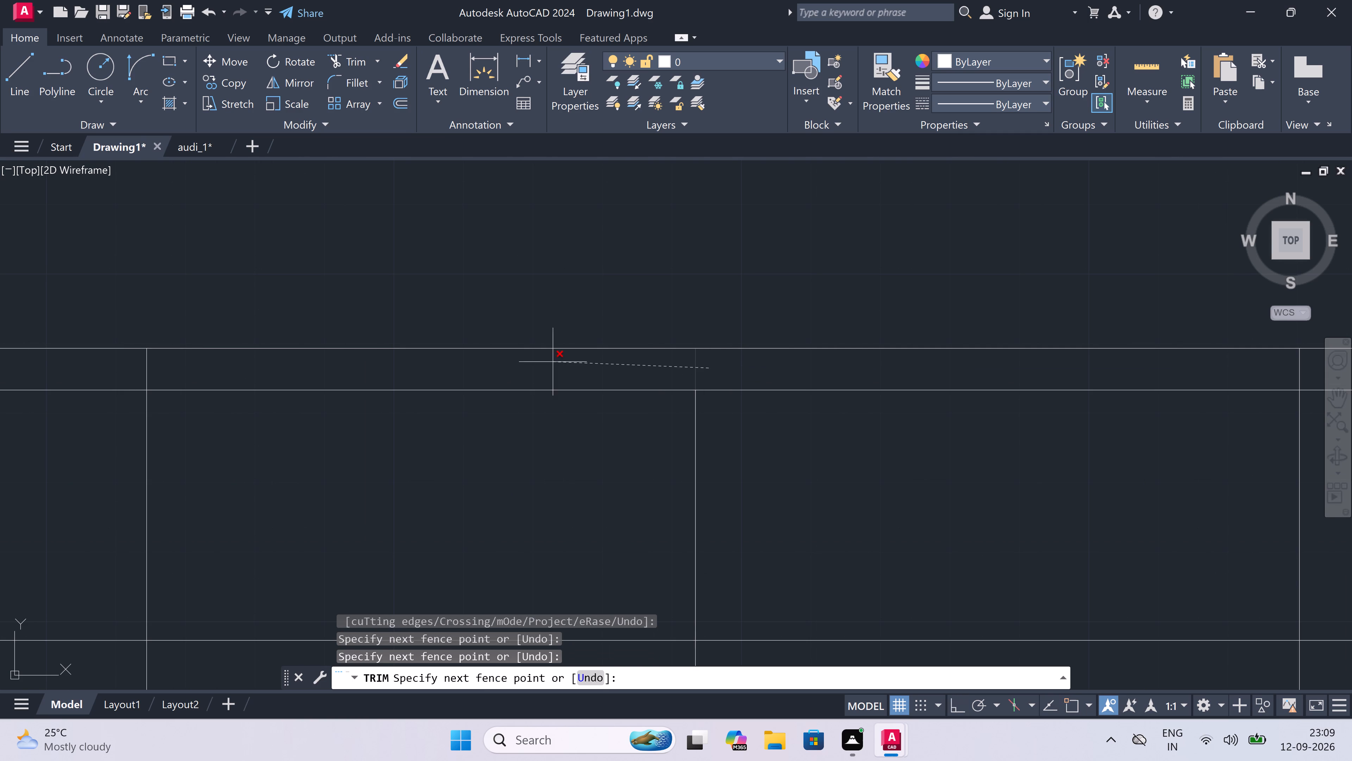
left_click(128, 365)
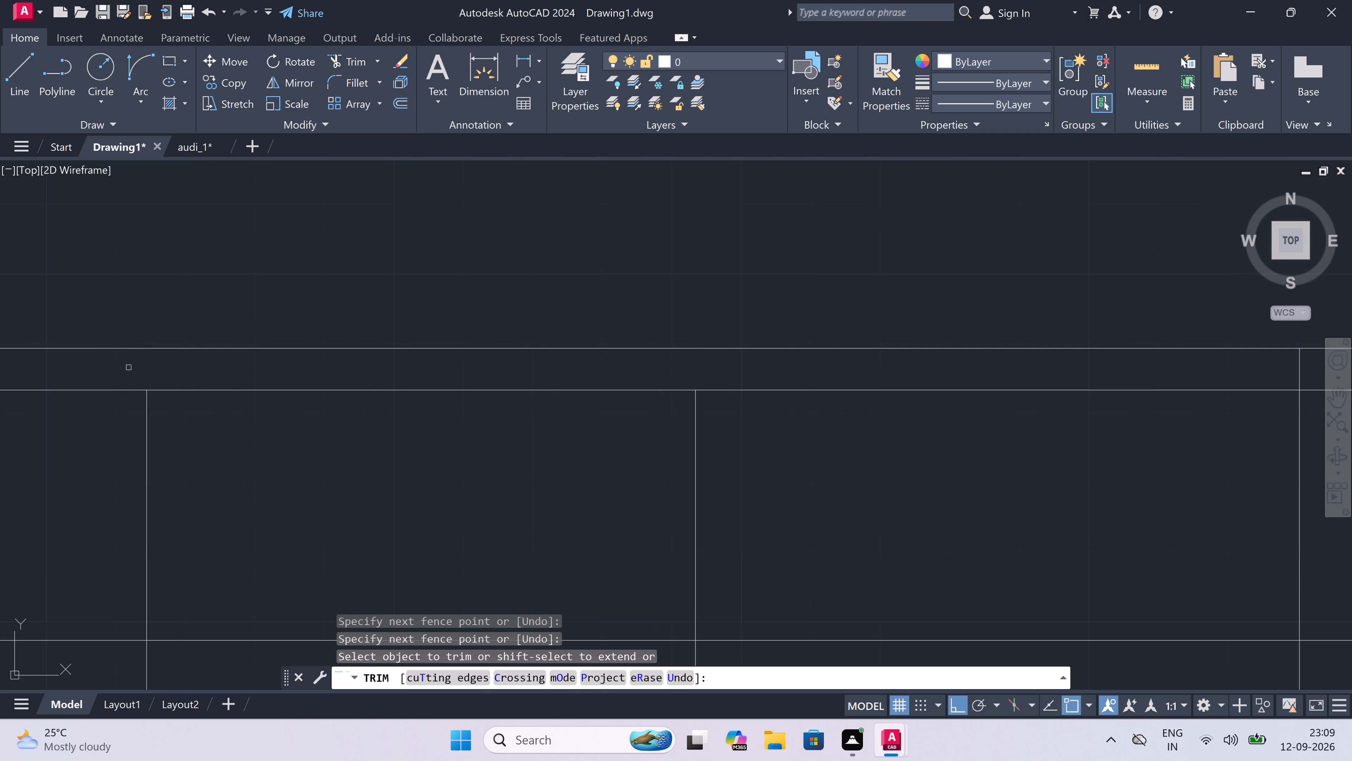
scroll(129, 367, "down", 4)
scroll(476, 372, "up", 3)
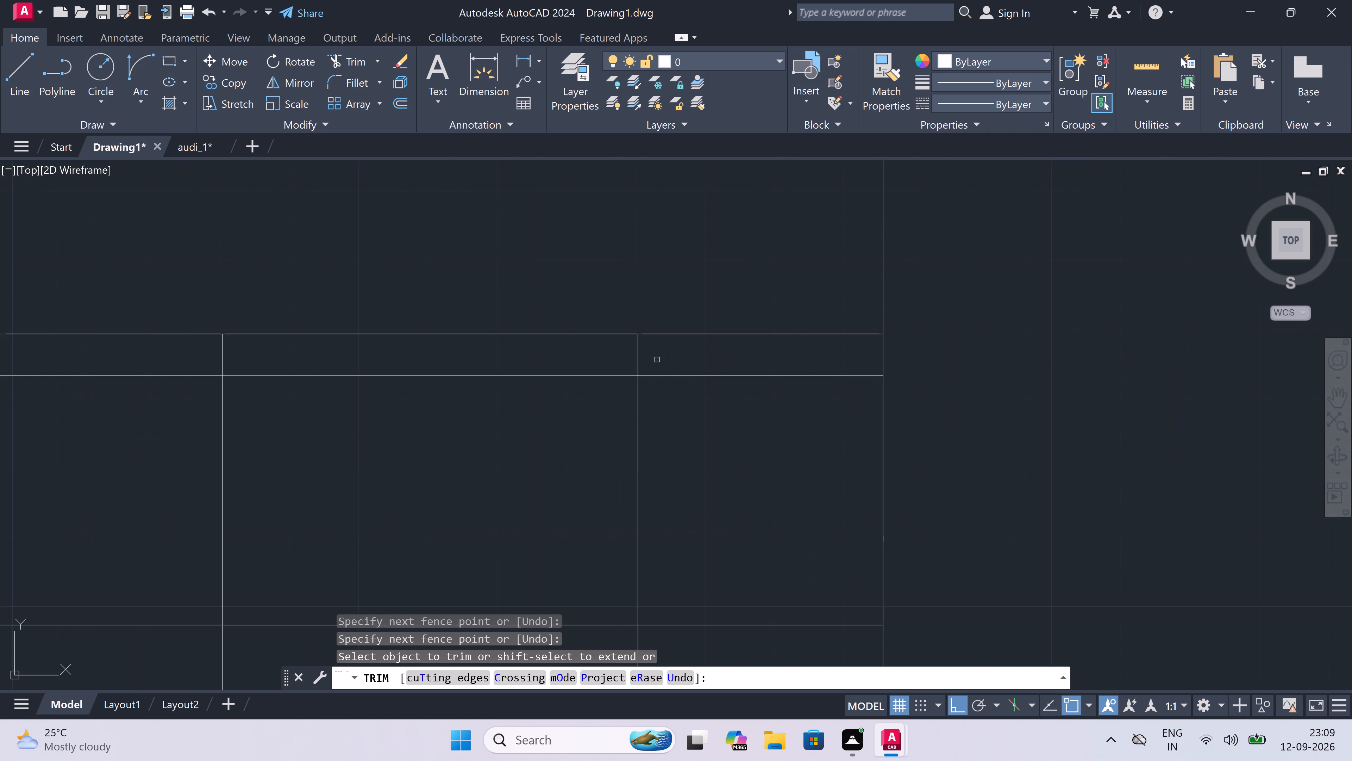
left_click_drag(683, 353, 678, 353)
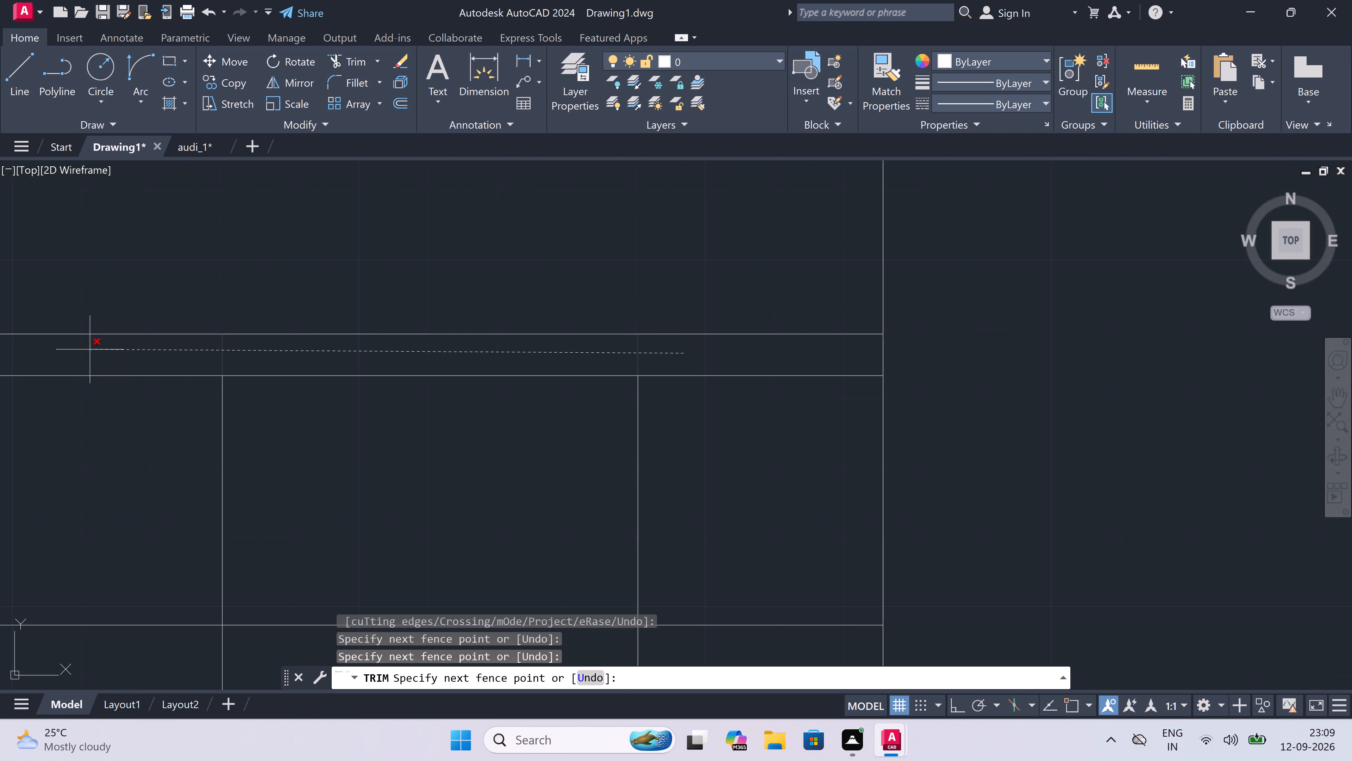
left_click(90, 349)
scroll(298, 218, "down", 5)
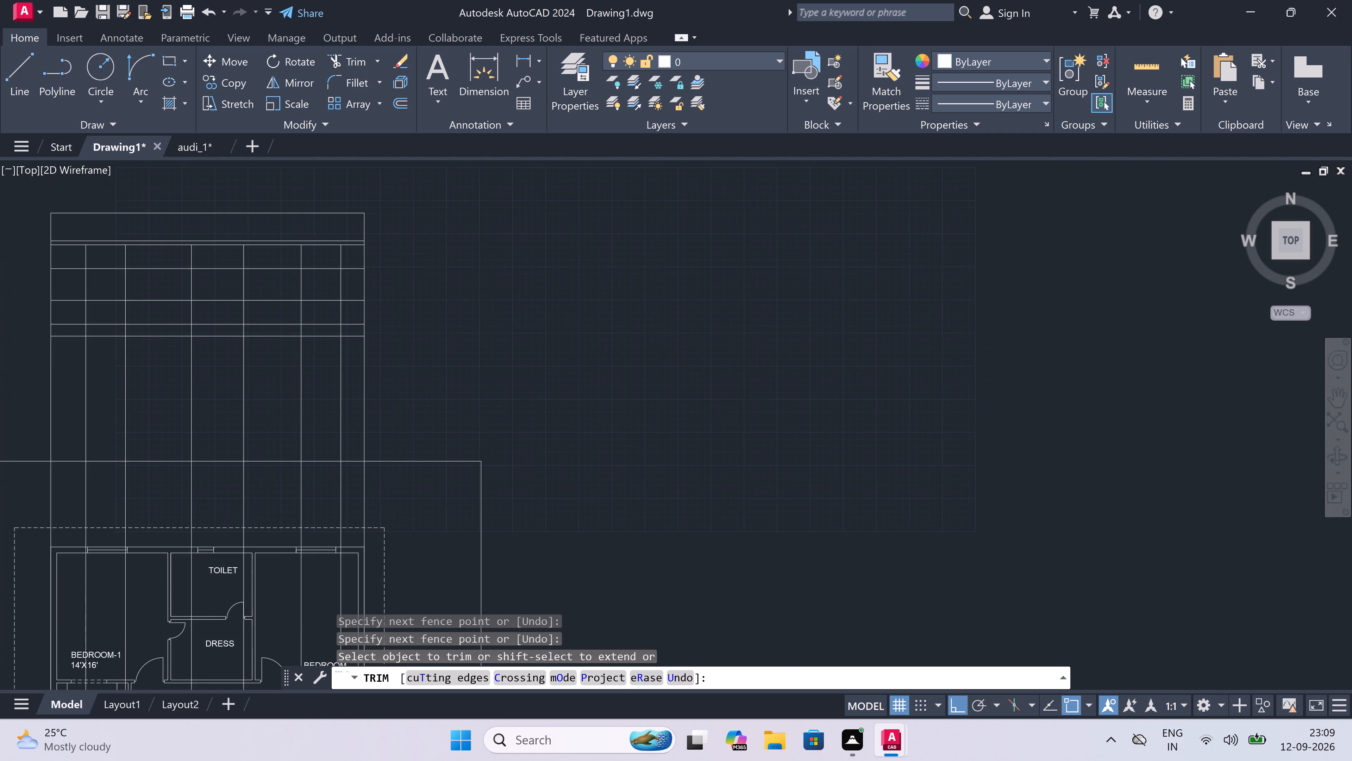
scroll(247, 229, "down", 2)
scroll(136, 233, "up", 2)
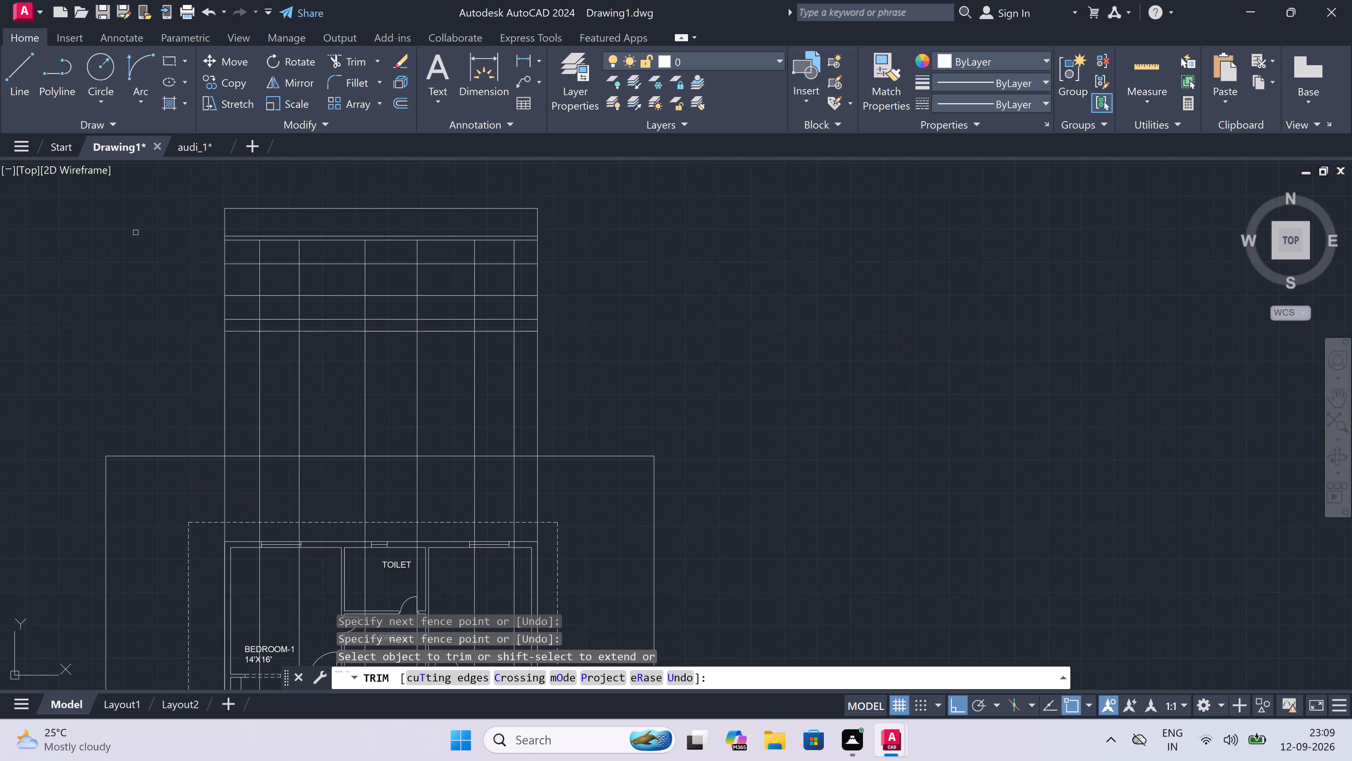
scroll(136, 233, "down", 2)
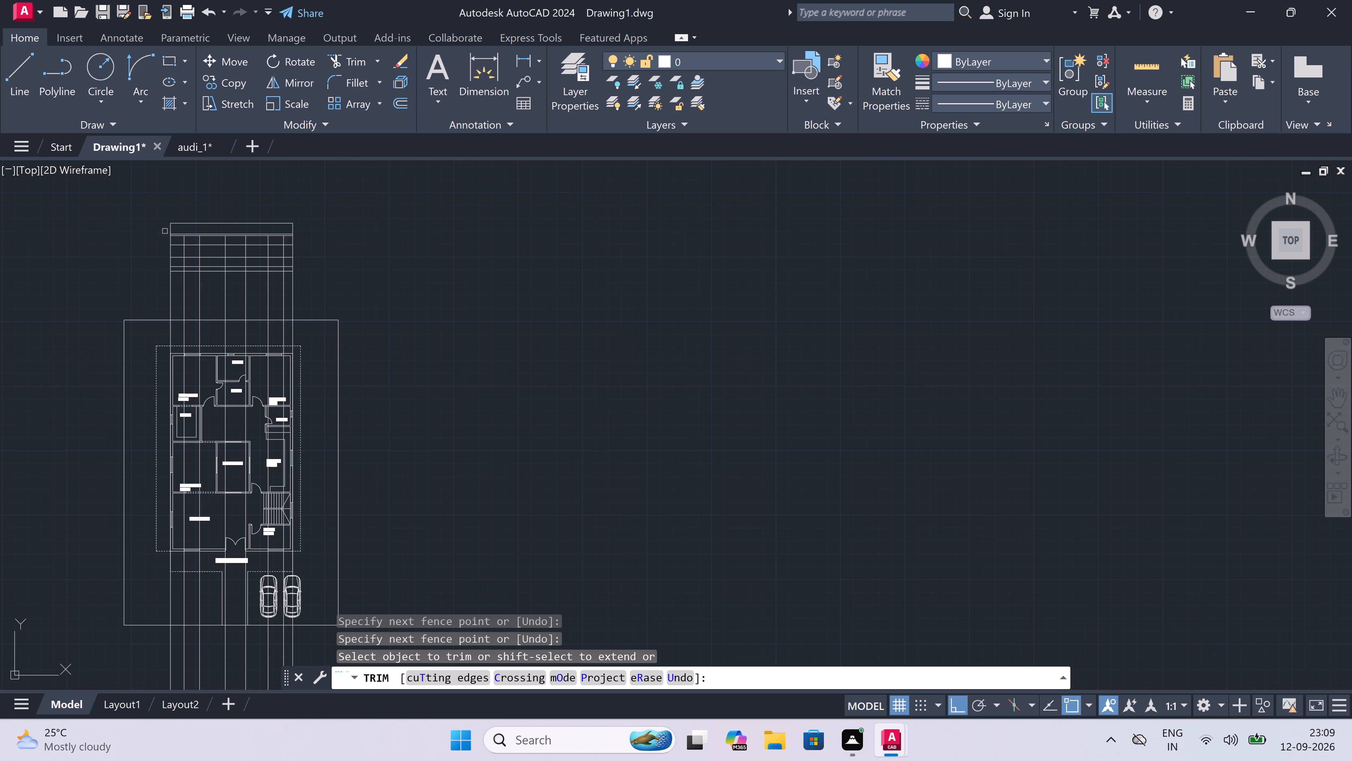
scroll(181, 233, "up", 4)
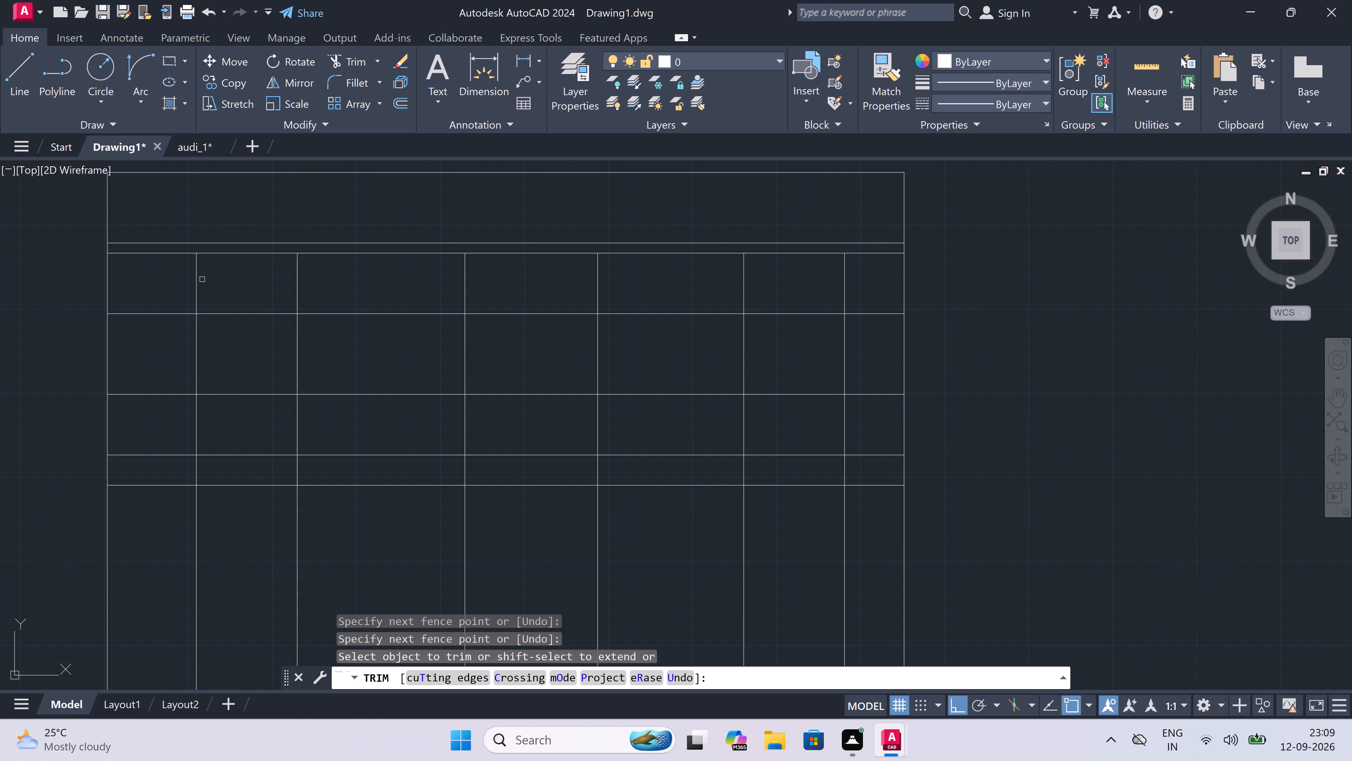
Trim the four window vertical lines out of the band above the window-head line.
left_click_drag(173, 277, 194, 277)
left_click(324, 277)
left_click_drag(856, 285, 844, 285)
double_click(741, 278)
Trim the head and sill lines on both sides of the right window and its verticals below the sill, leaving a closed rectangle.
left_click_drag(659, 296, 659, 307)
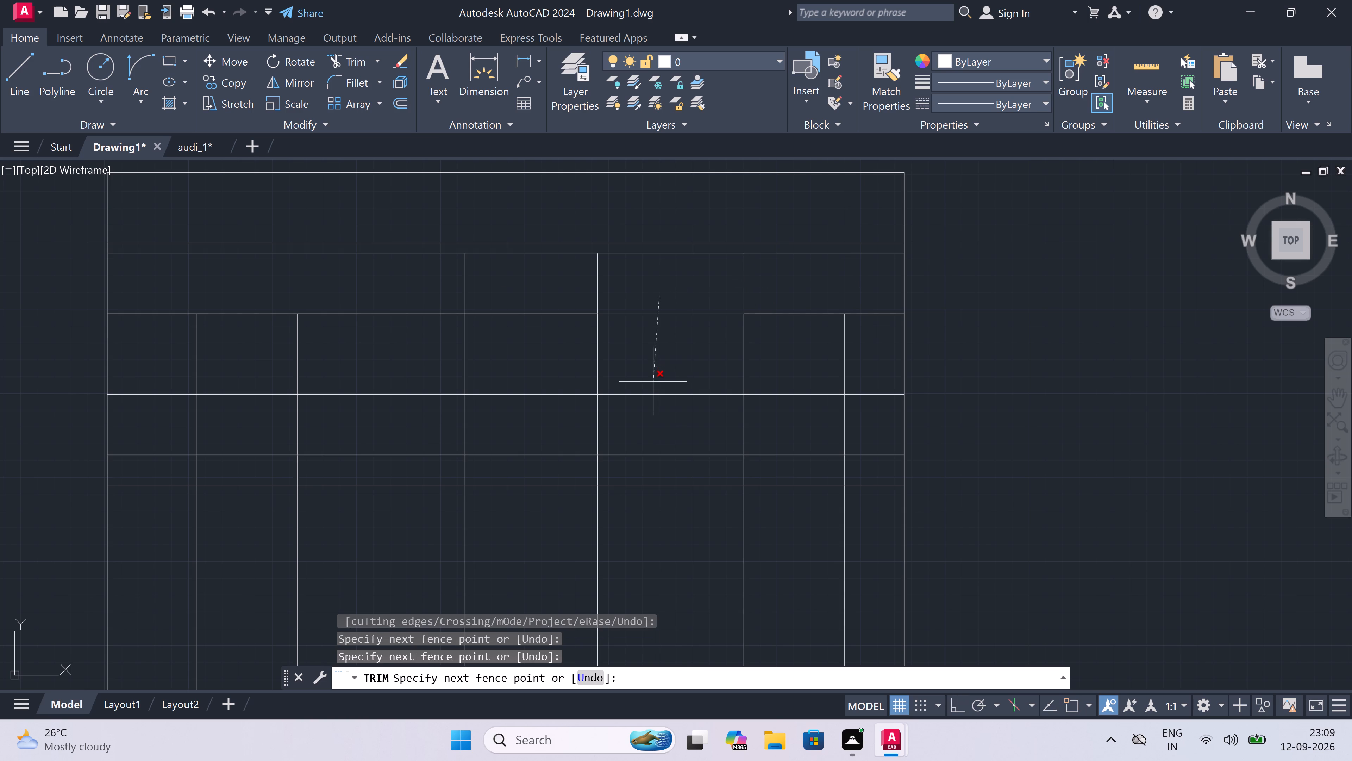
double_click(655, 403)
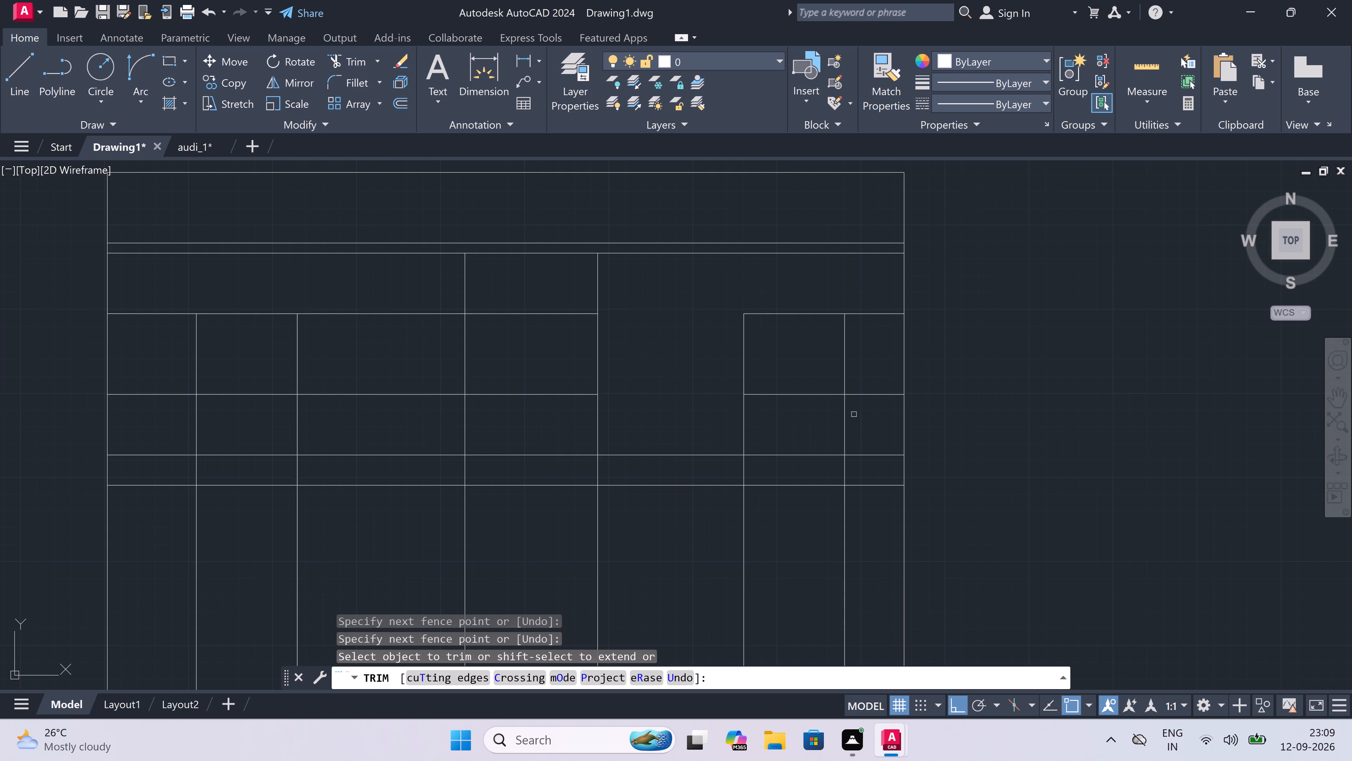
left_click_drag(868, 415, 857, 415)
left_click(719, 414)
left_click_drag(889, 407, 889, 402)
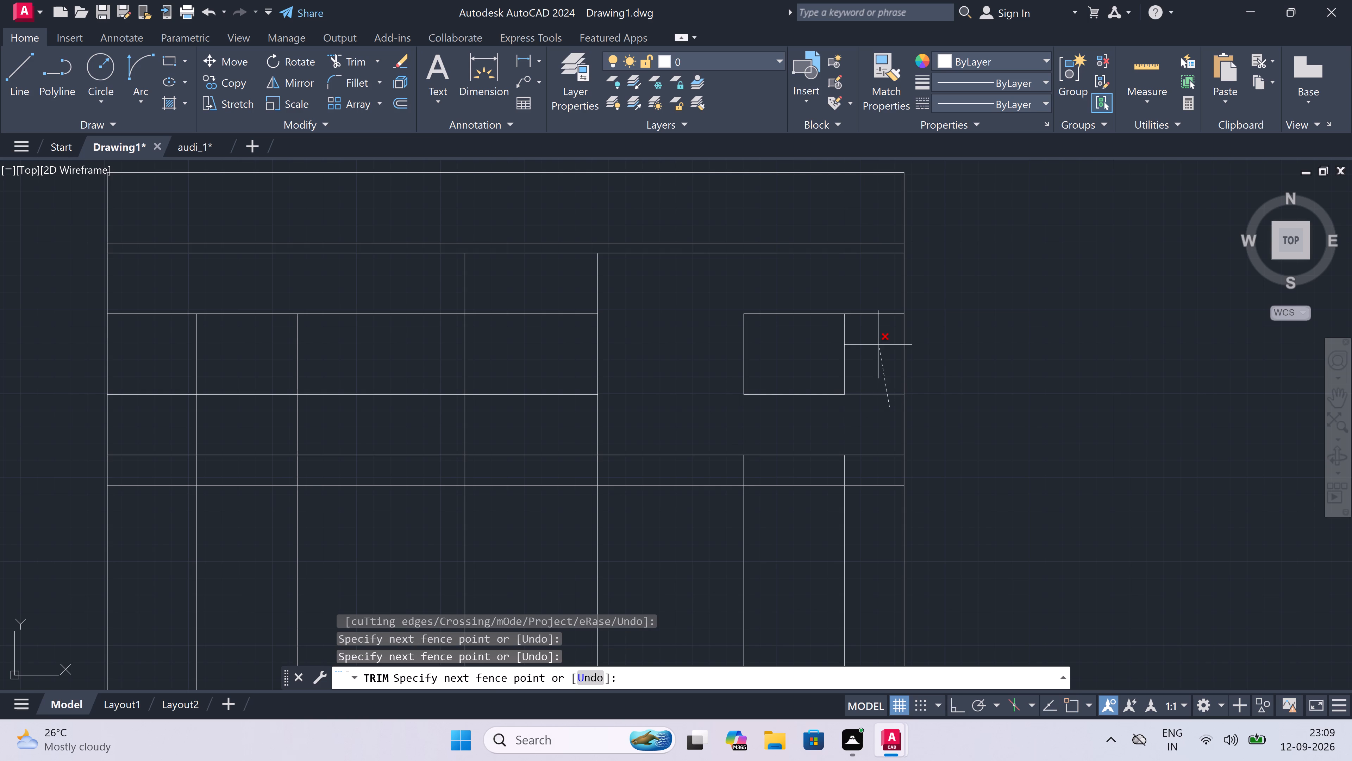
left_click(867, 308)
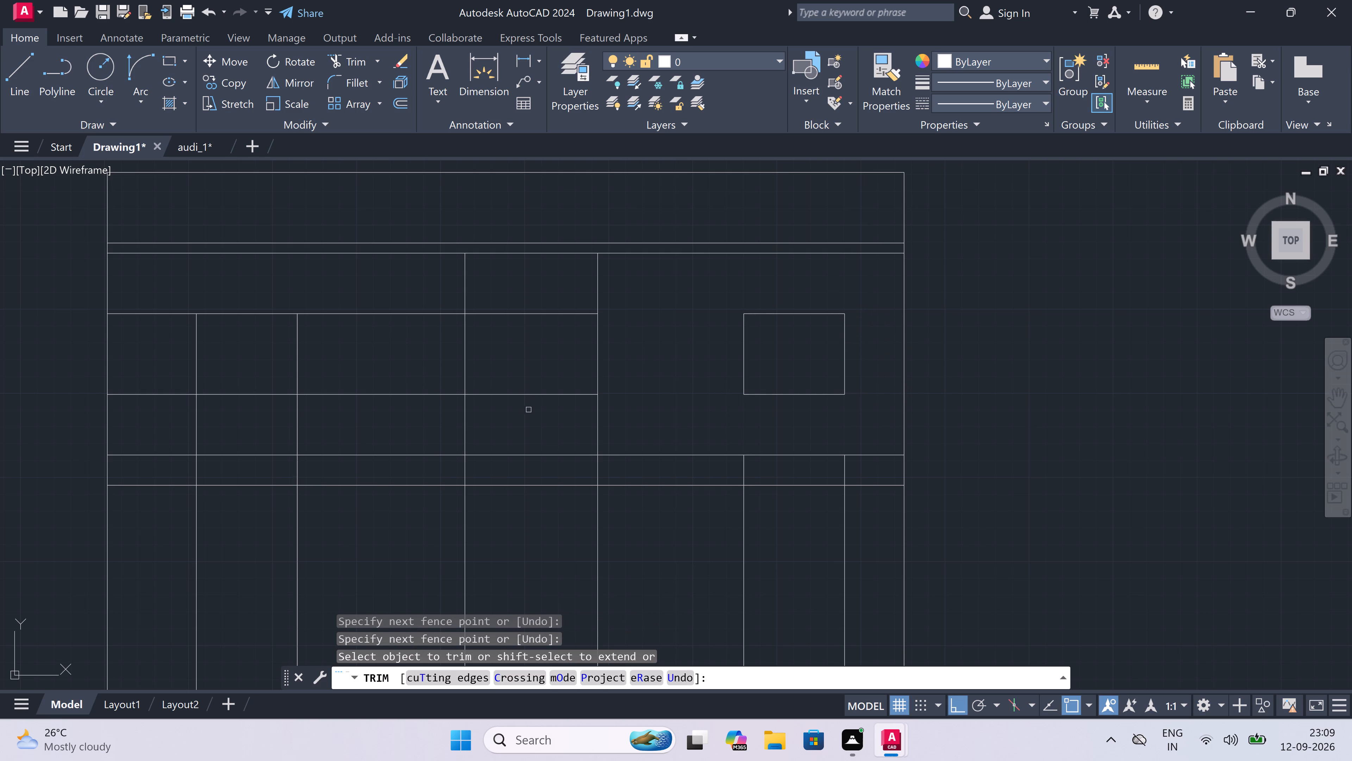
Trim the door verticals above the head line, the sill line across the door, and both level lines between door and left window.
left_click(621, 289)
left_click(617, 289)
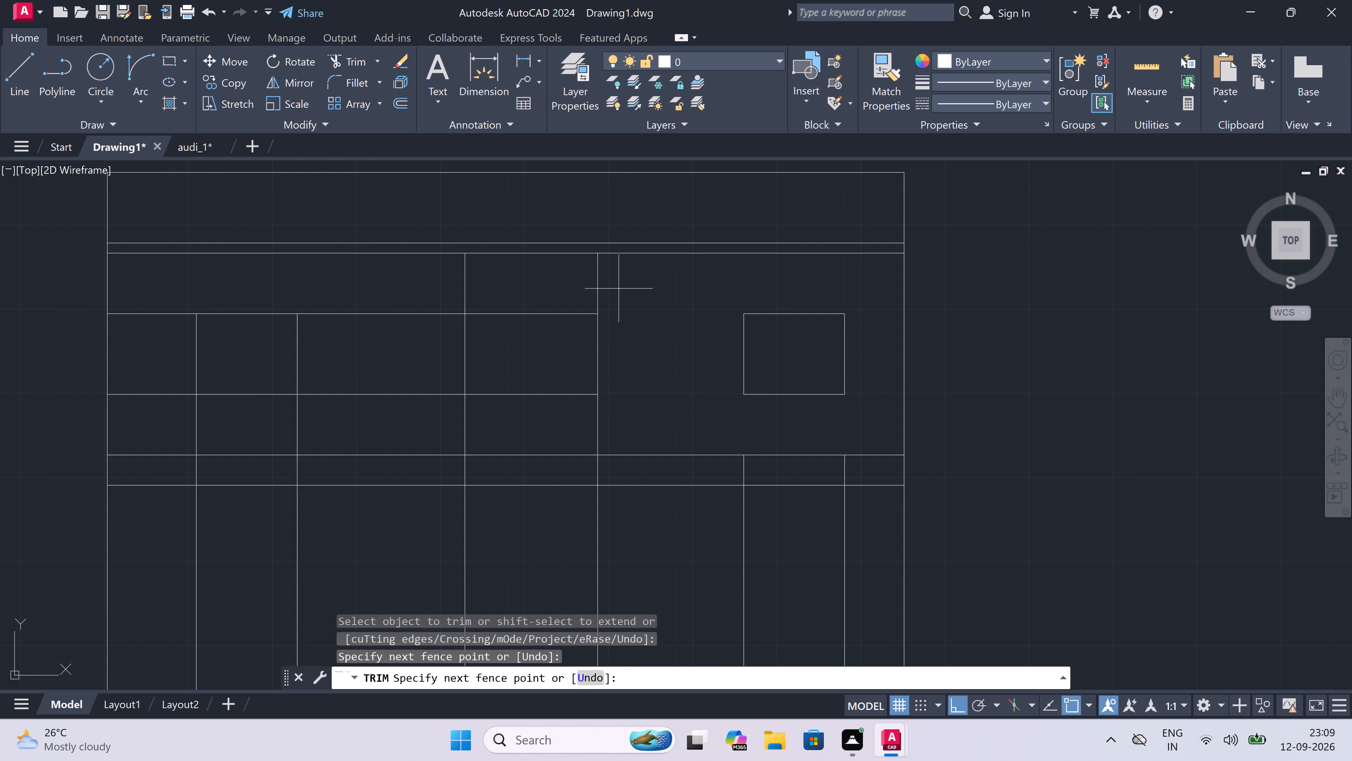
left_click_drag(364, 278, 393, 278)
double_click(648, 285)
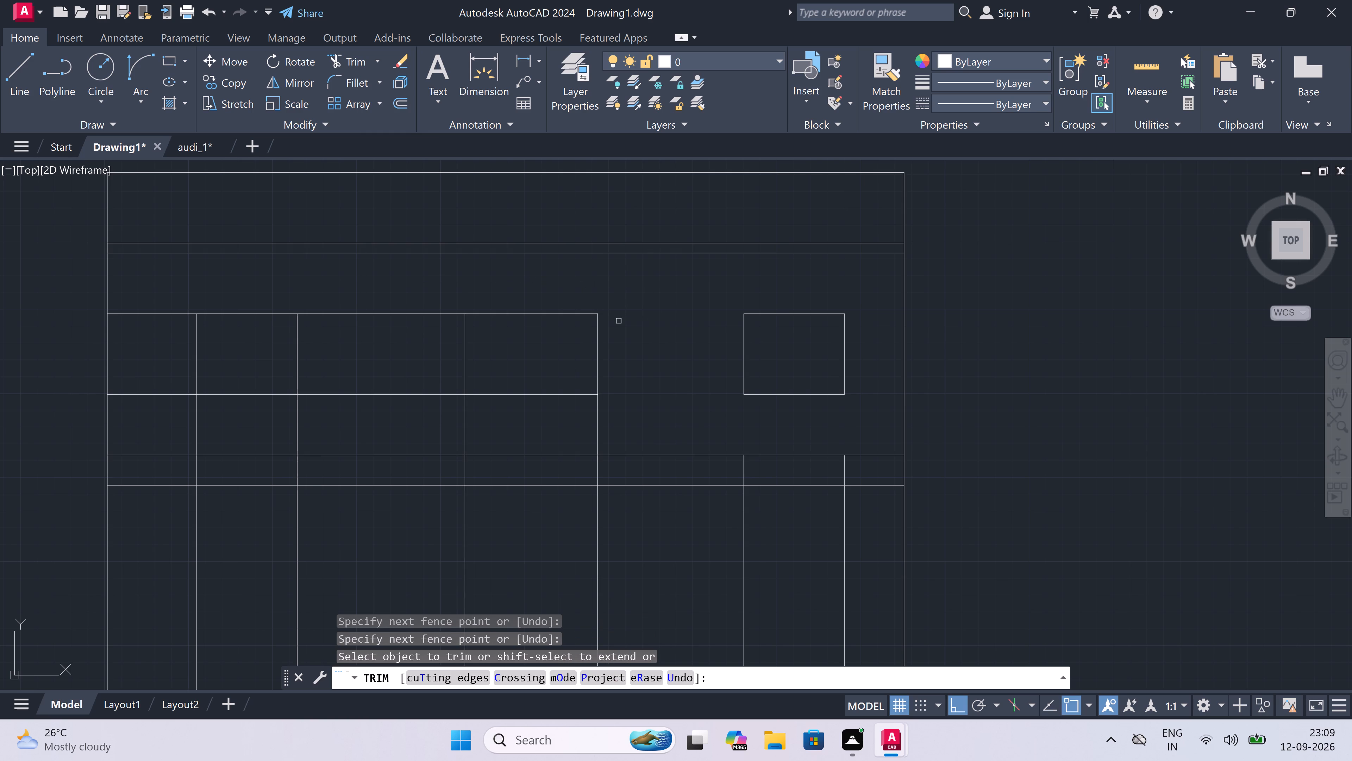
left_click_drag(570, 413, 568, 408)
left_click(565, 363)
left_click_drag(384, 421, 386, 414)
left_click(392, 297)
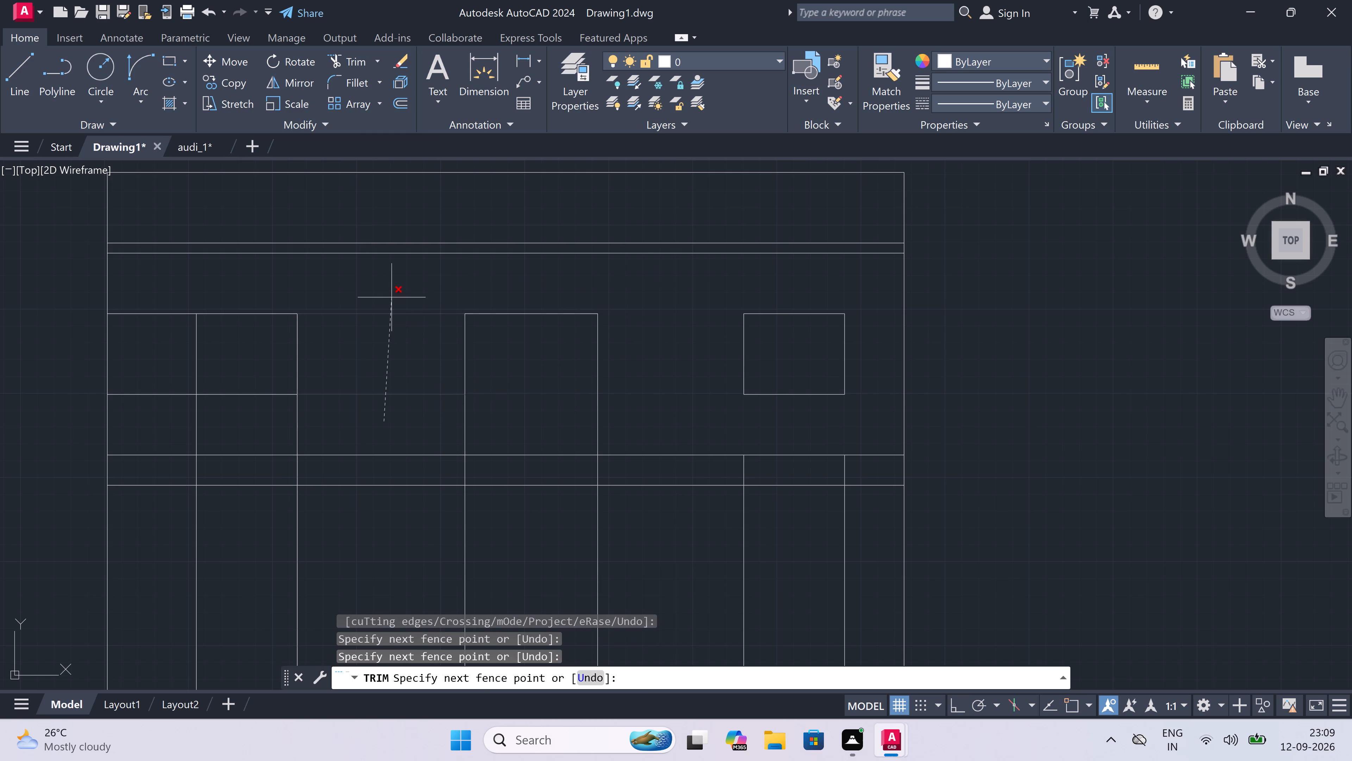
Trim the head and sill lines outside the left window and its verticals below the sill, leaving a closed rectangle.
left_click_drag(141, 416, 141, 415)
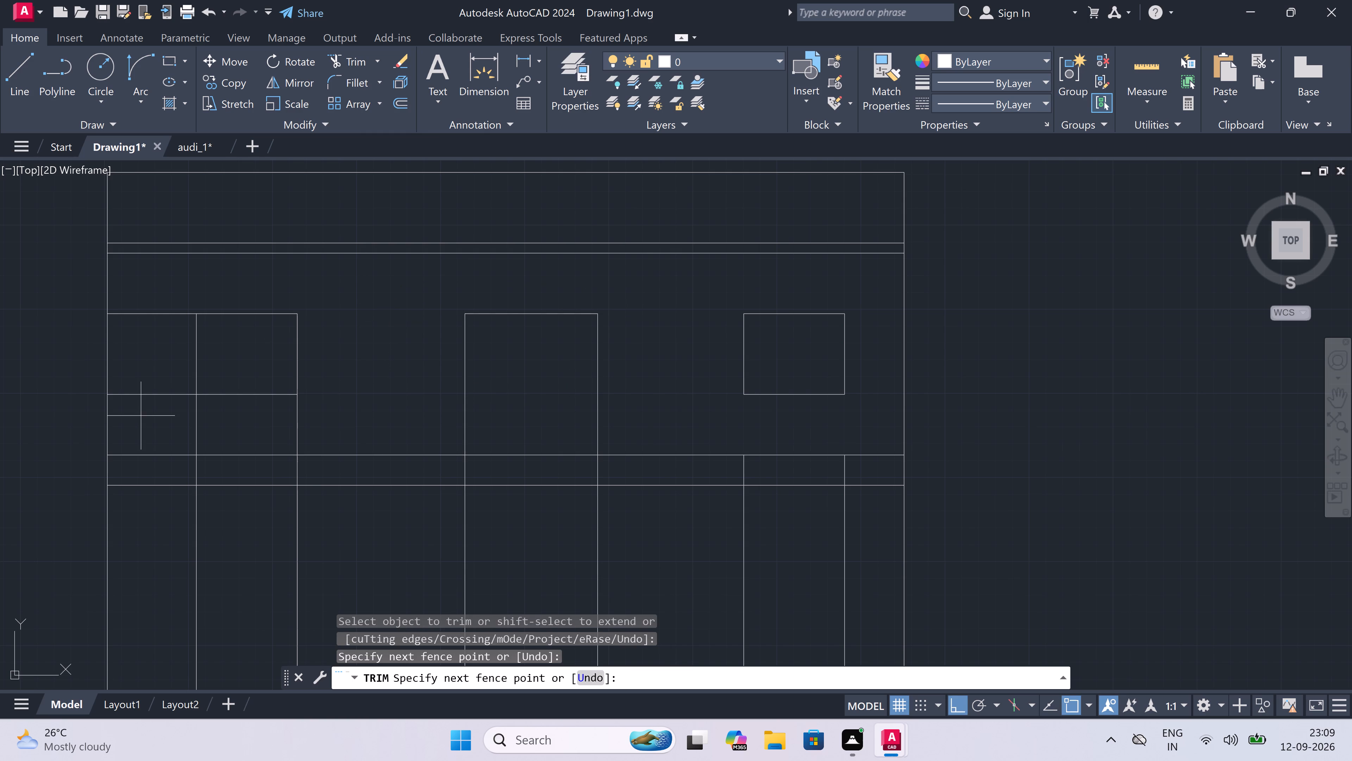
left_click_drag(141, 415, 140, 411)
left_click(155, 296)
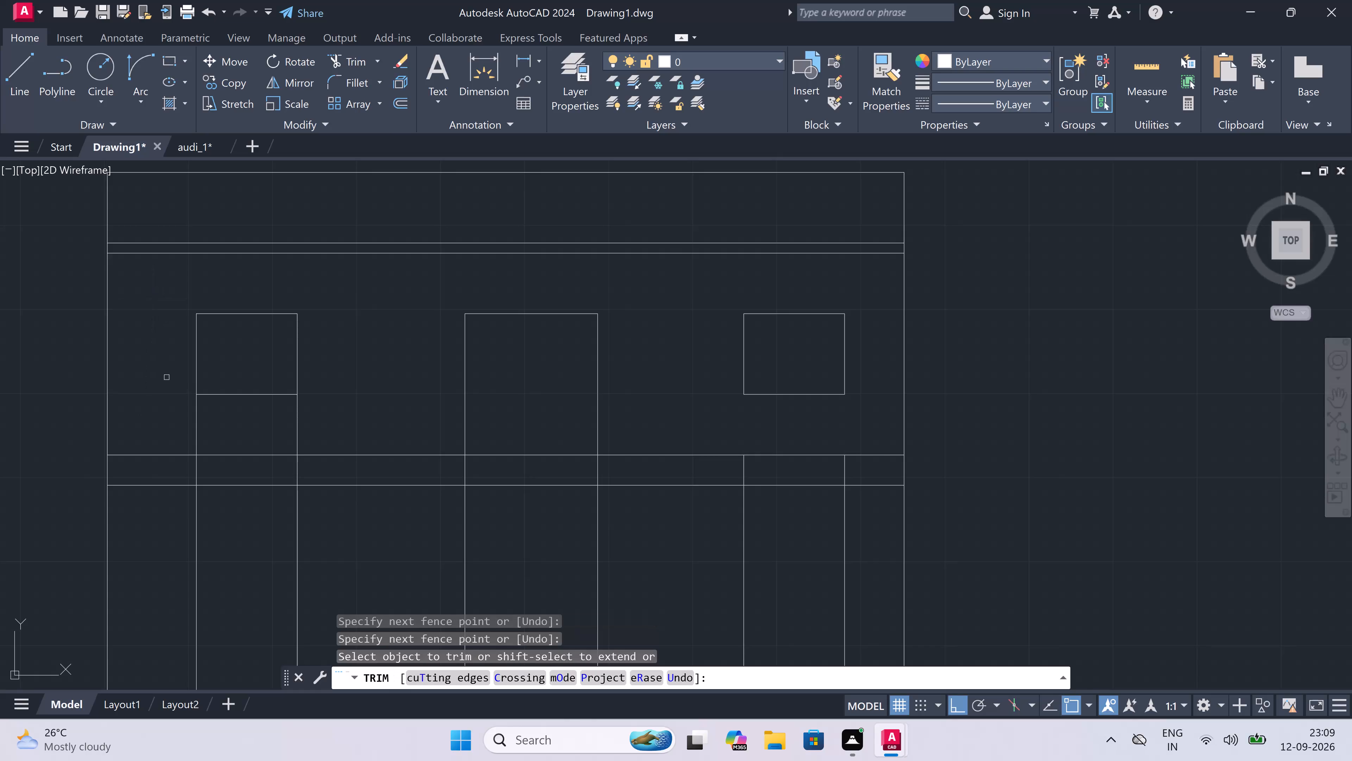
left_click_drag(167, 382, 175, 388)
left_click(161, 424)
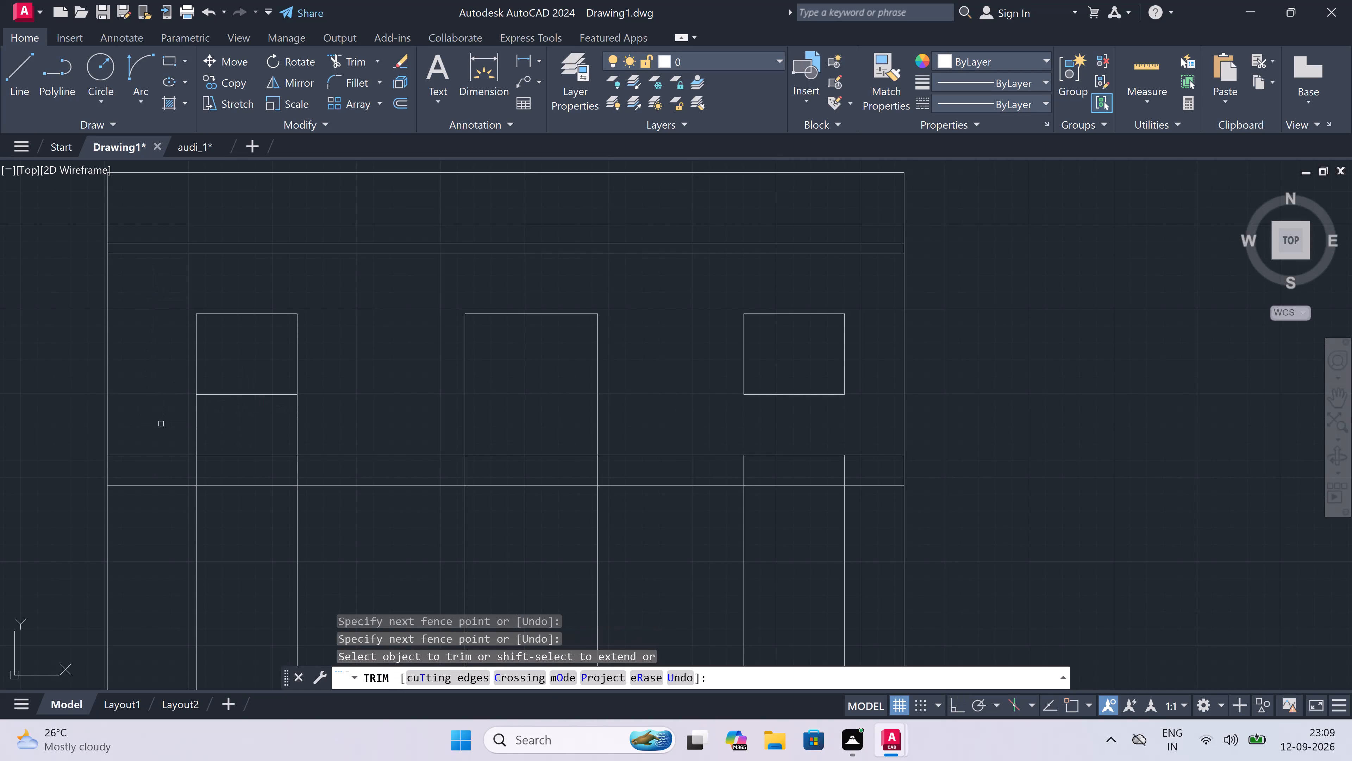
left_click_drag(162, 424, 167, 424)
left_click(349, 400)
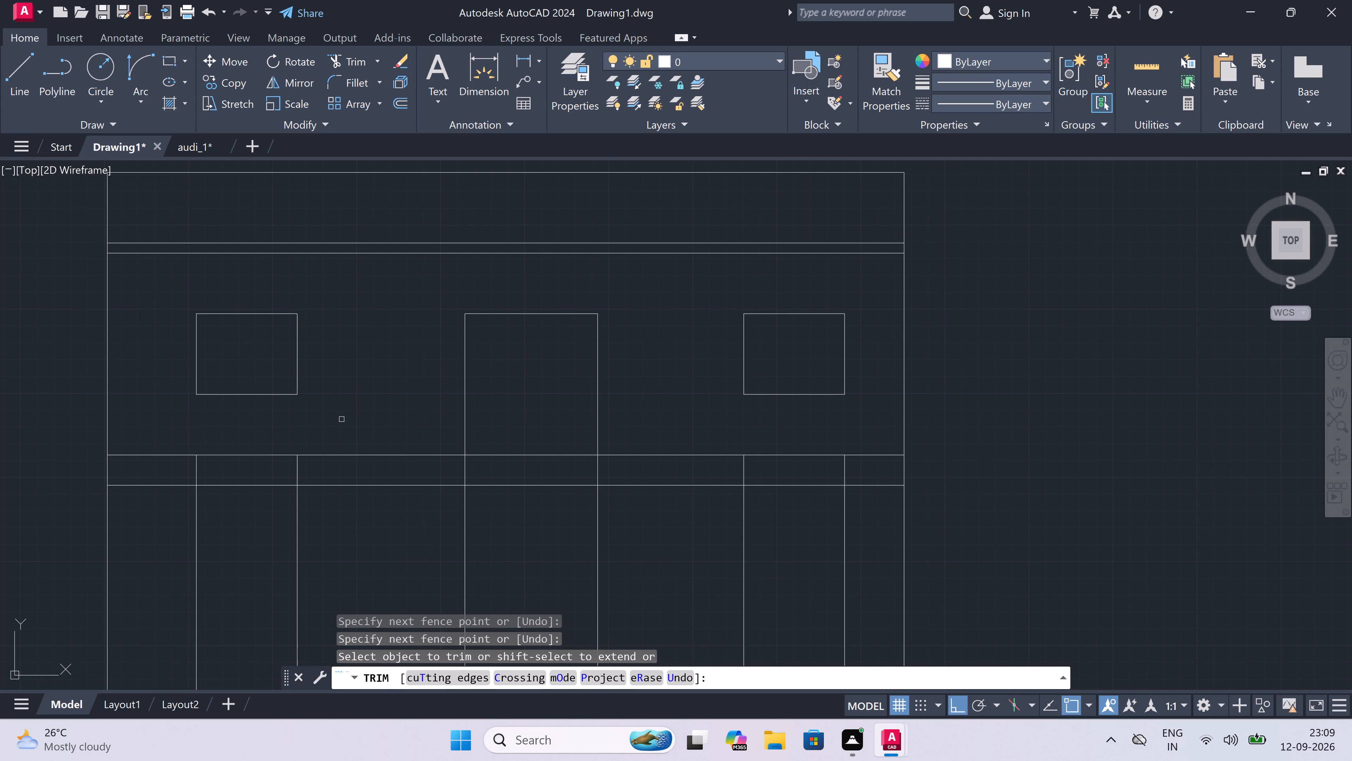
Trim the six inner verticals out of the base band below the door, and all eight verticals between the elevation and the plot boundary.
left_click_drag(167, 468, 188, 468)
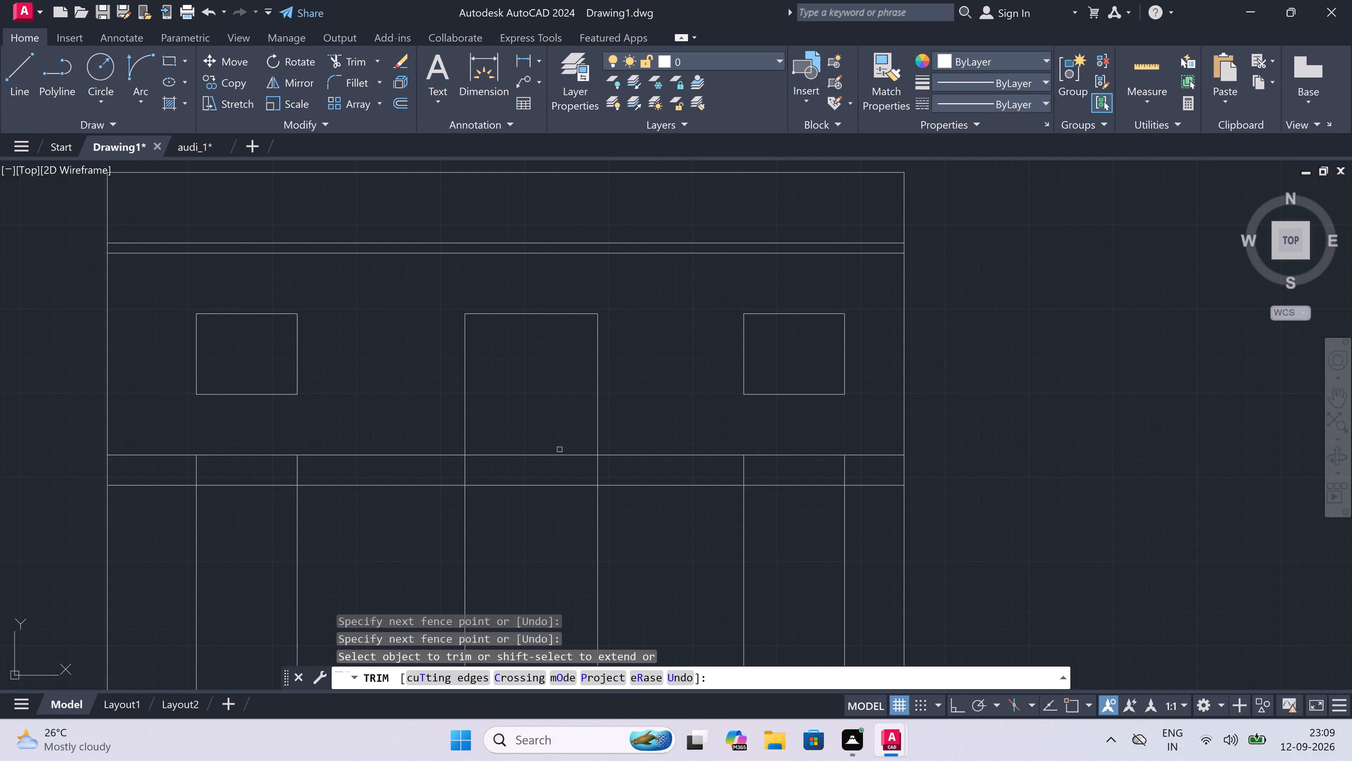
left_click(860, 468)
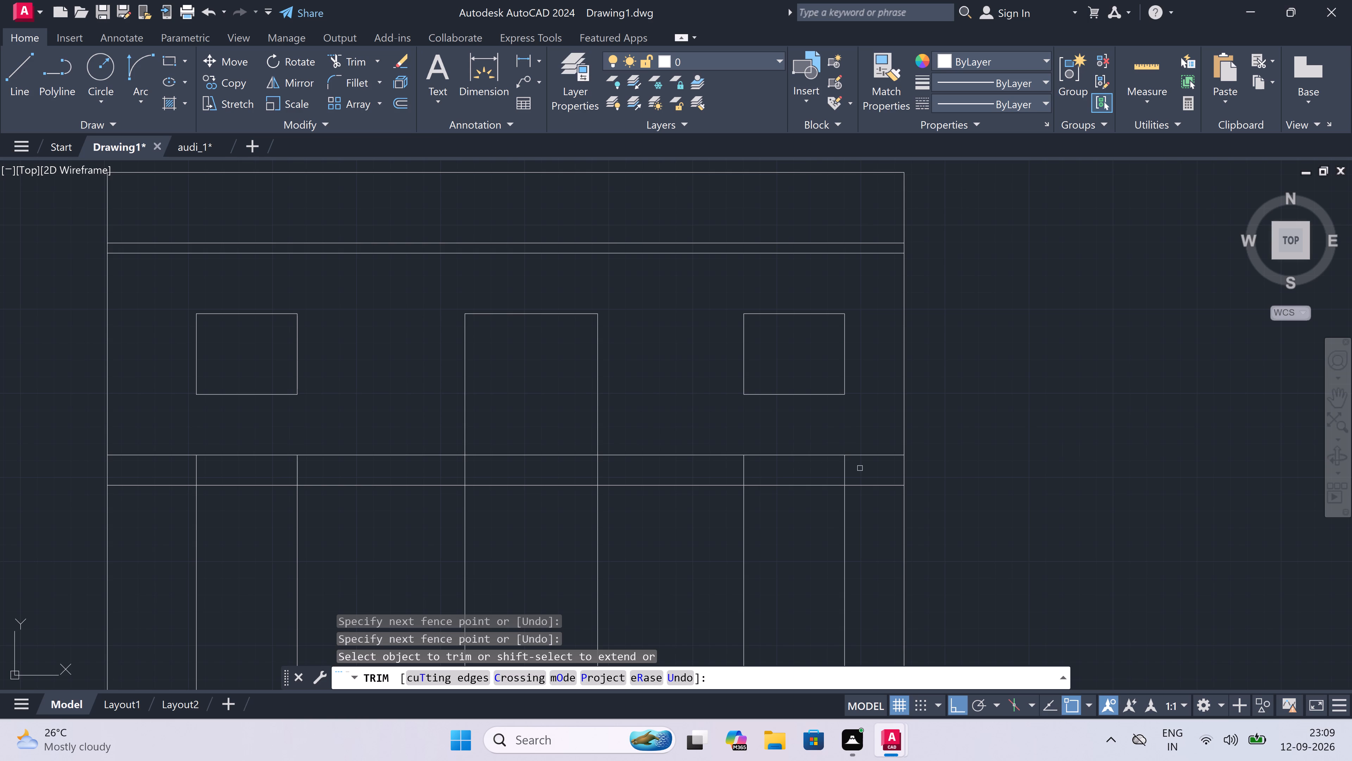
left_click(189, 475)
scroll(189, 475, "down", 2)
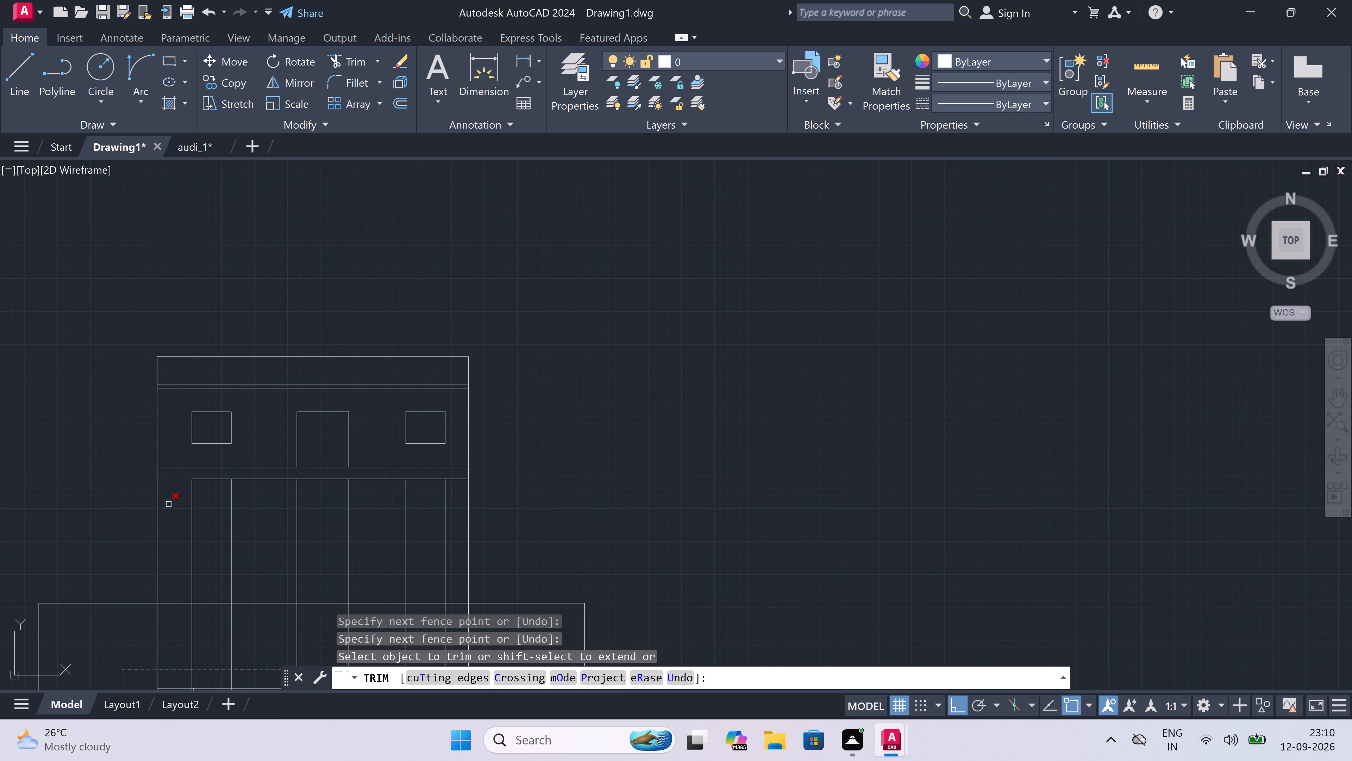
left_click_drag(74, 529, 92, 529)
left_click(856, 477)
Erase the eight leftover projection lines running through and below the floor plan.
scroll(852, 471, "down", 6)
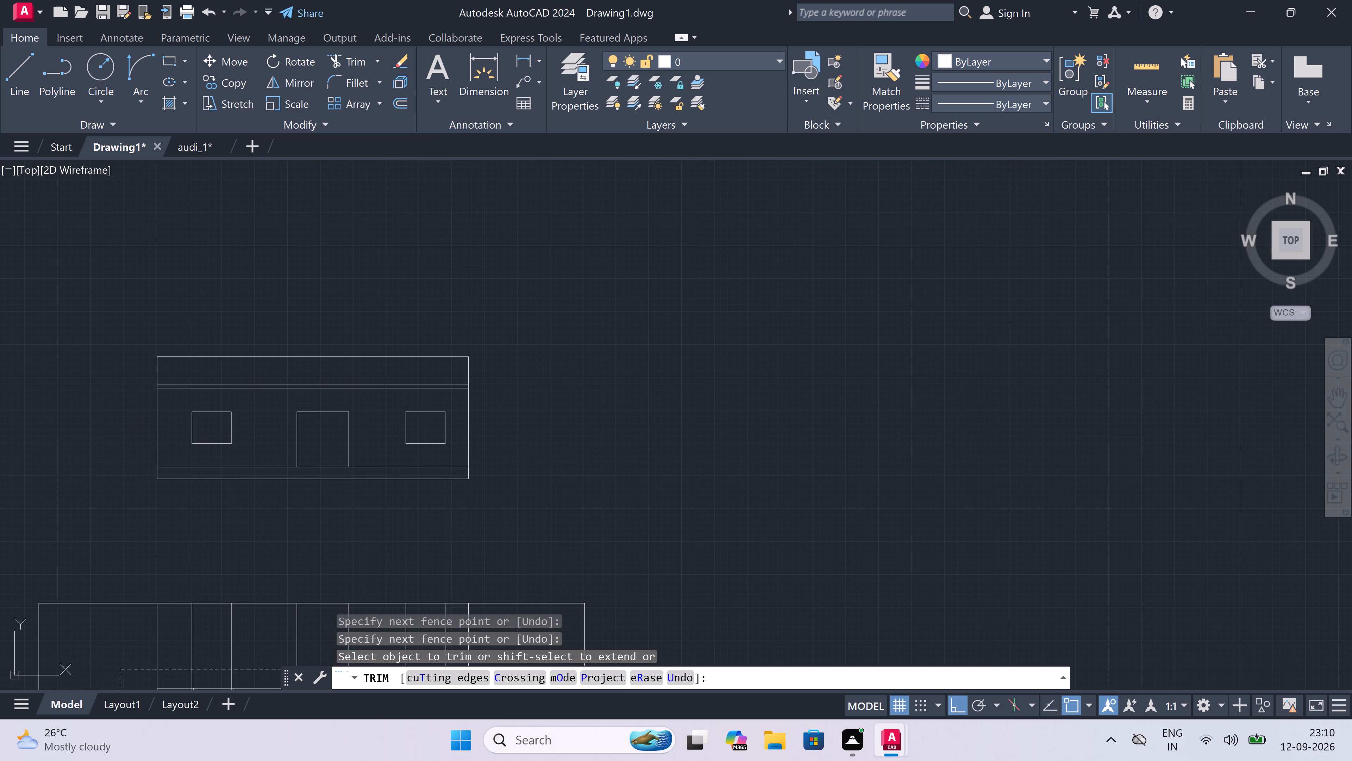
scroll(851, 470, "down", 6)
scroll(870, 490, "up", 3)
scroll(848, 456, "up", 1)
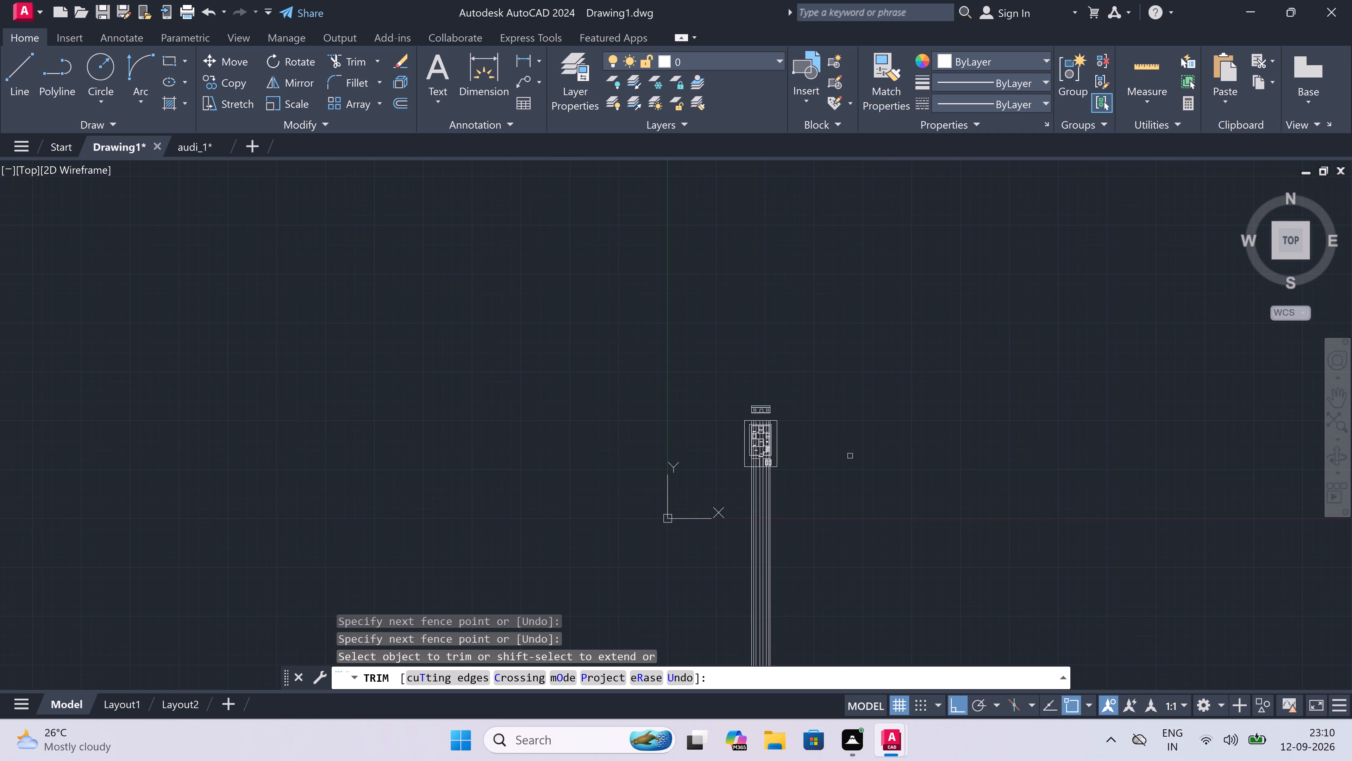
scroll(849, 456, "up", 2)
key("Escape")
left_click(700, 491)
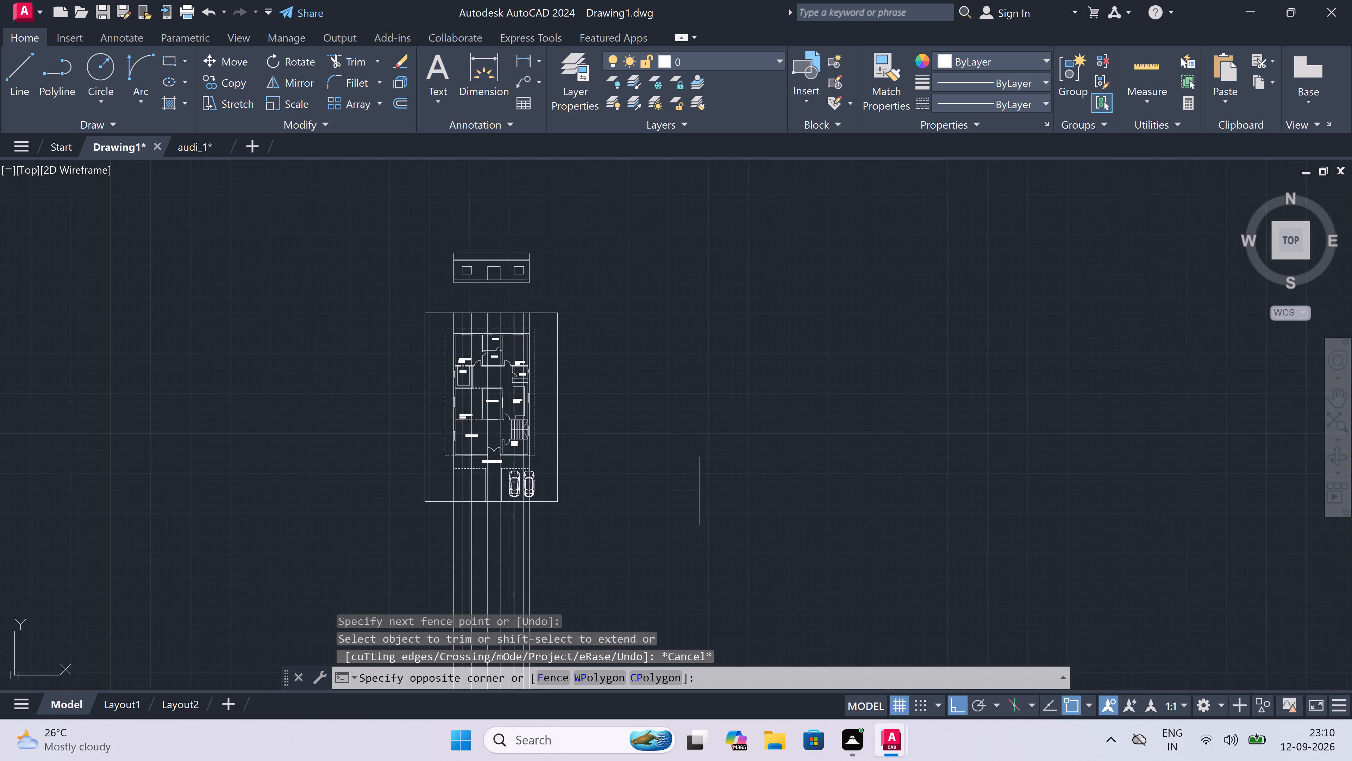
scroll(700, 491, "down", 1)
scroll(612, 550, "down", 1)
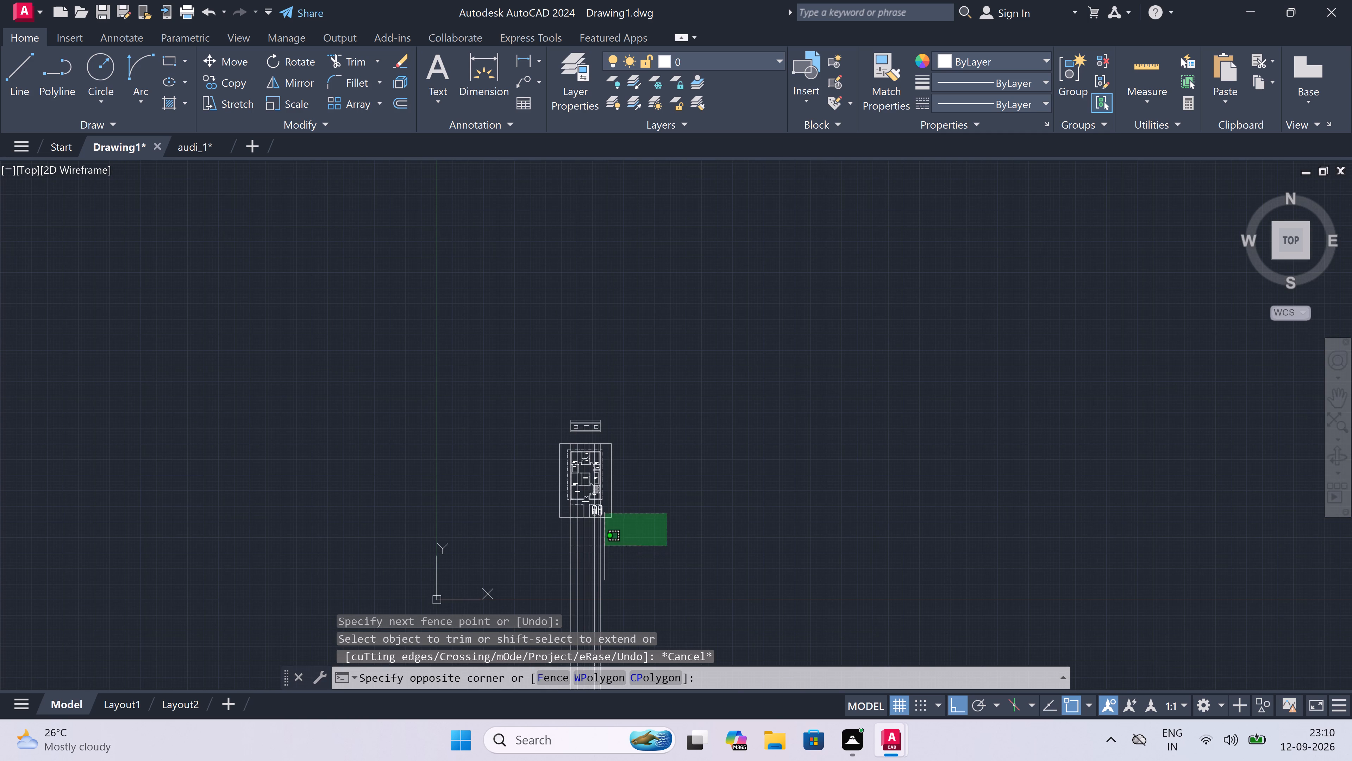
left_click(651, 516)
left_click_drag(623, 557, 608, 559)
left_click(572, 565)
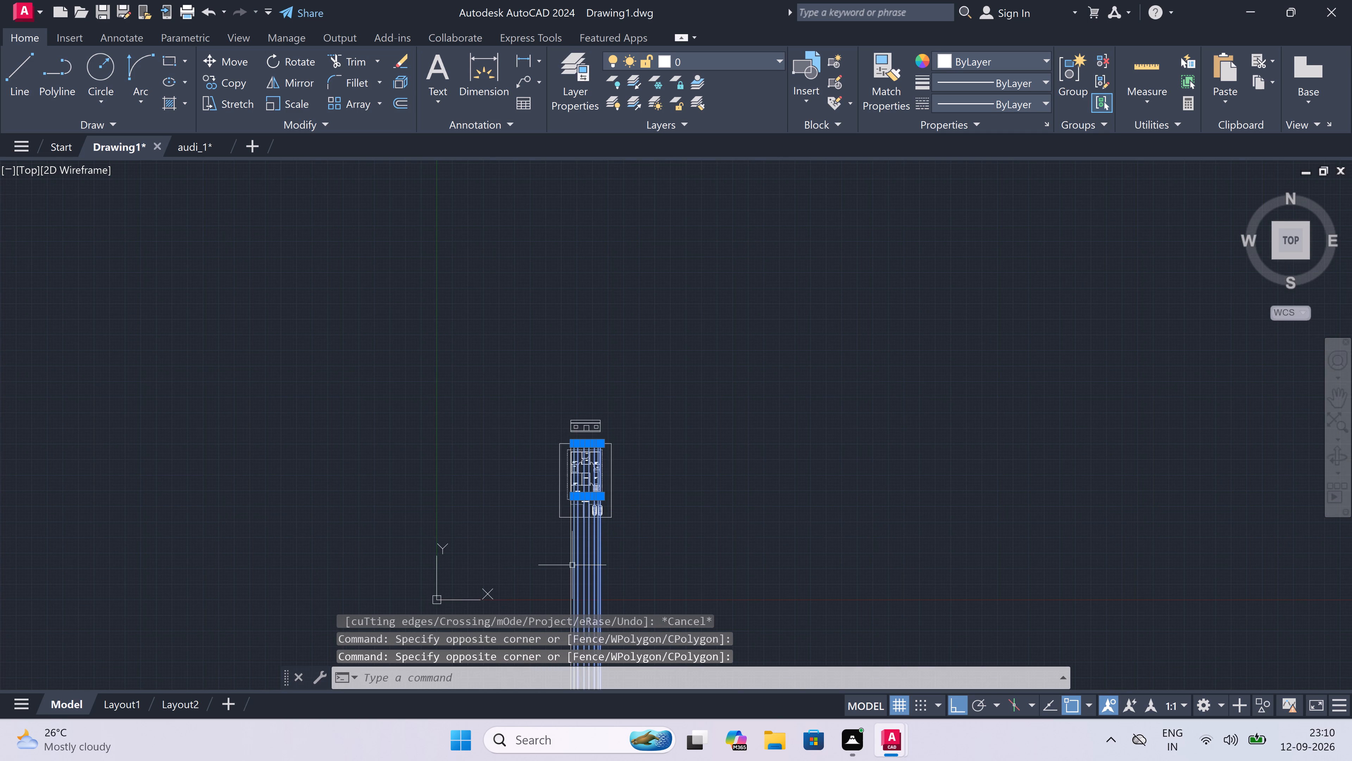
key("Delete")
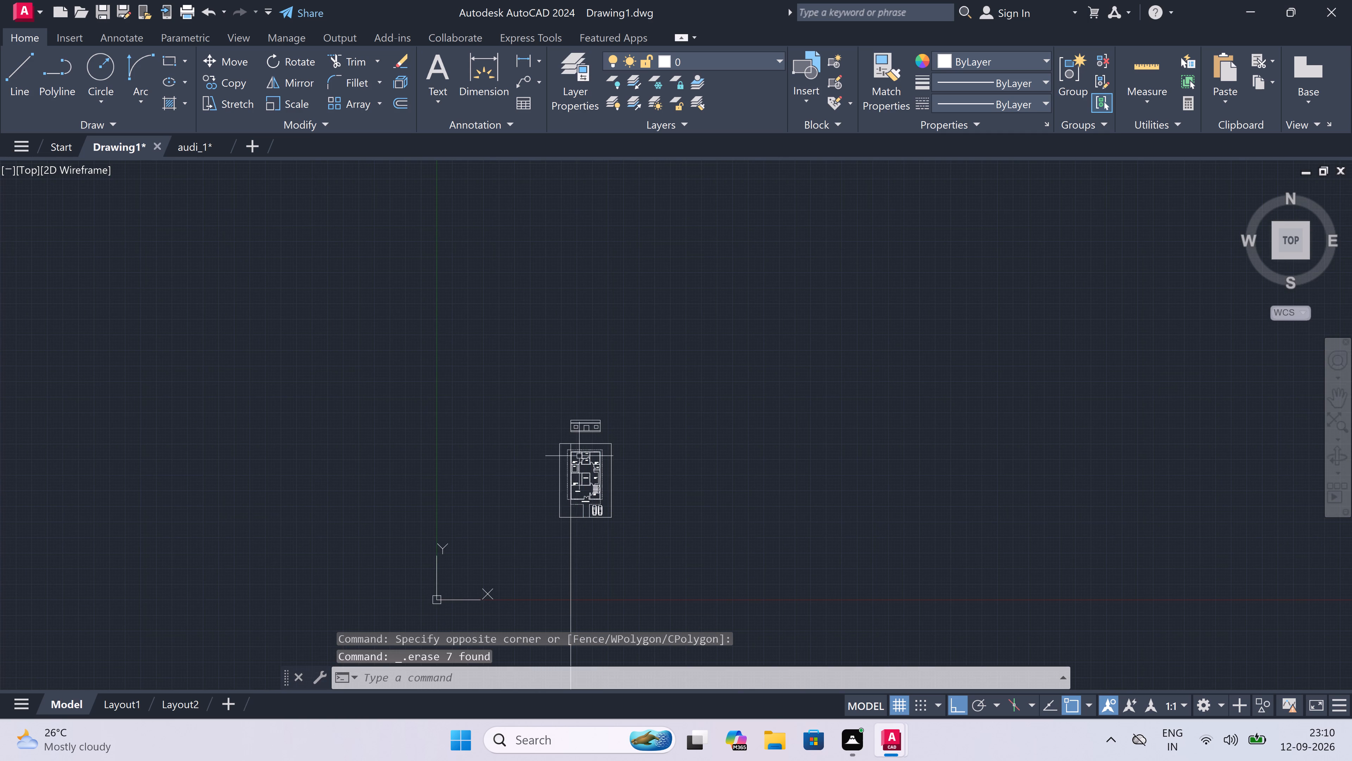
left_click_drag(575, 551, 569, 558)
left_click(554, 571)
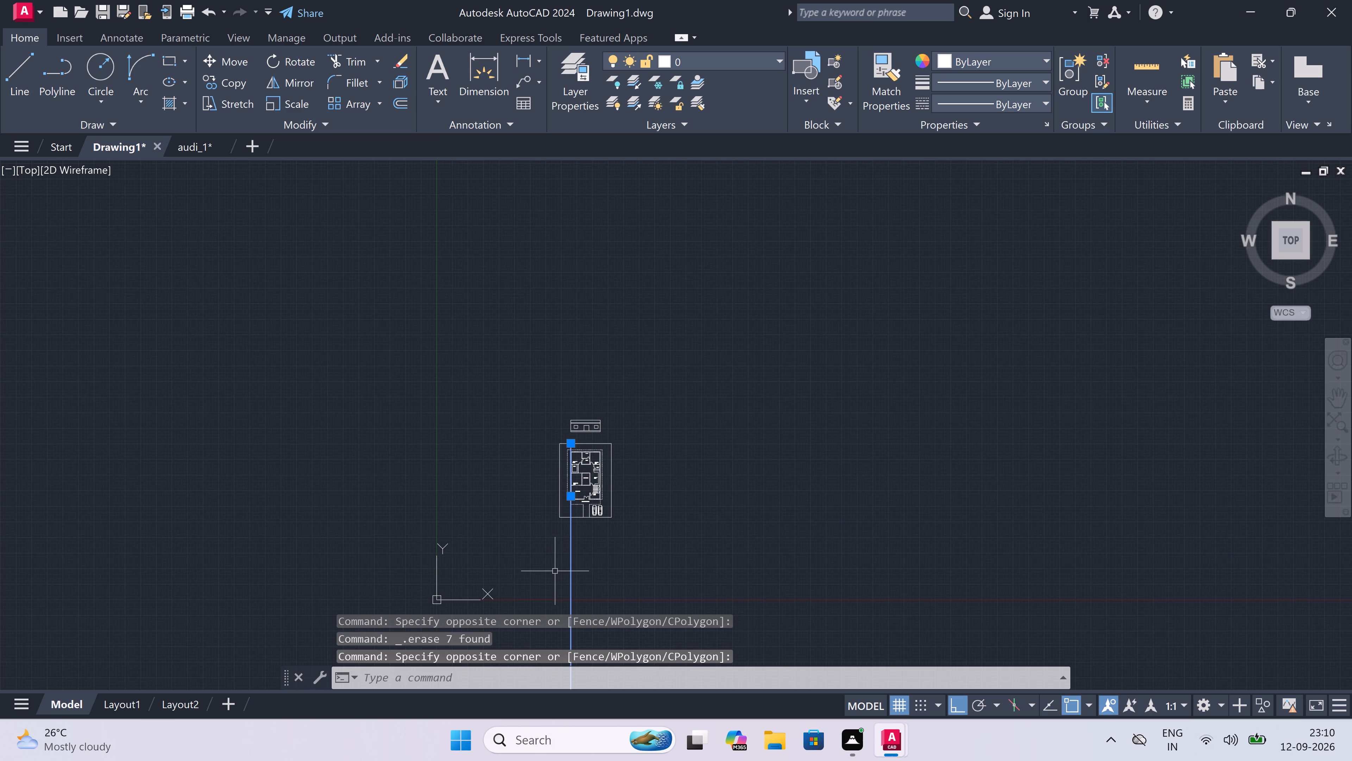
key("Delete")
Start a line at the door's bottom-left corner on the base band of the front elevation.
scroll(572, 459, "up", 3)
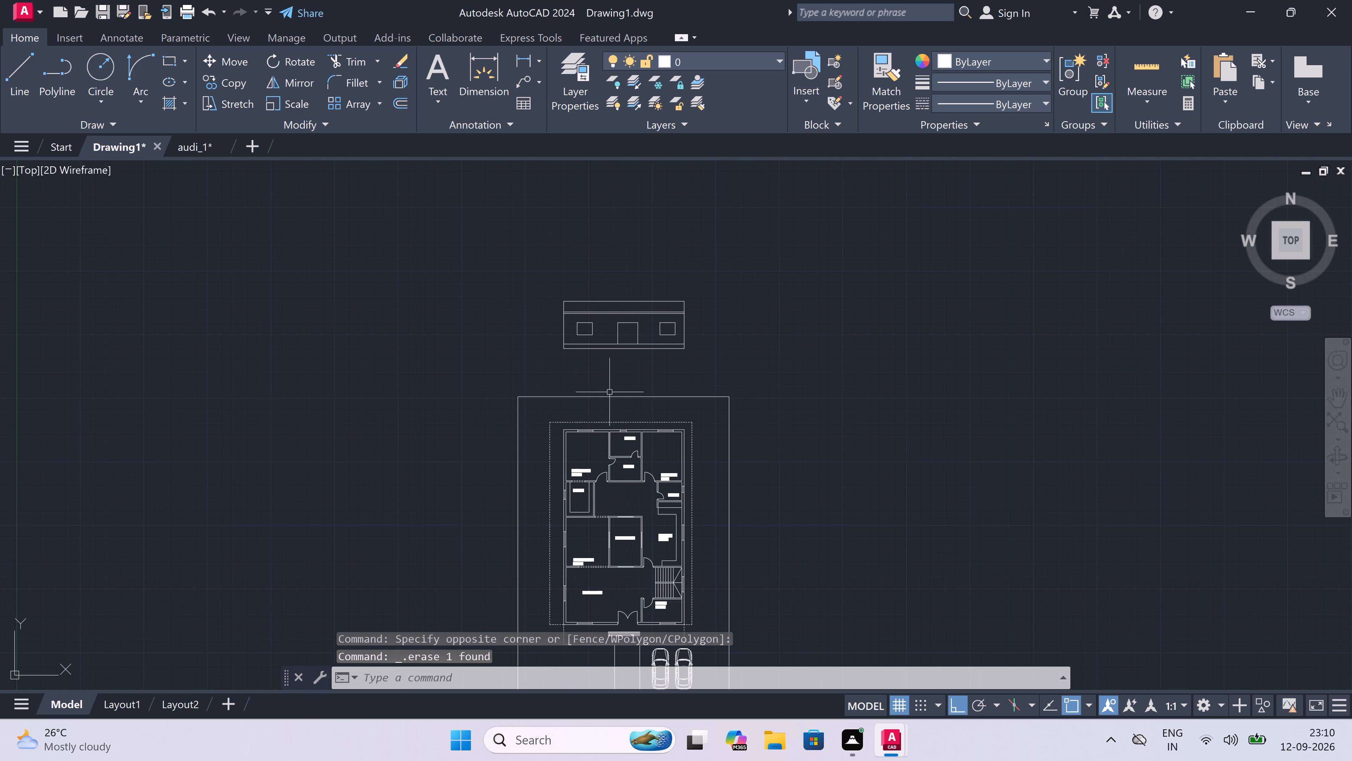
scroll(646, 328, "down", 1)
scroll(671, 281, "up", 3)
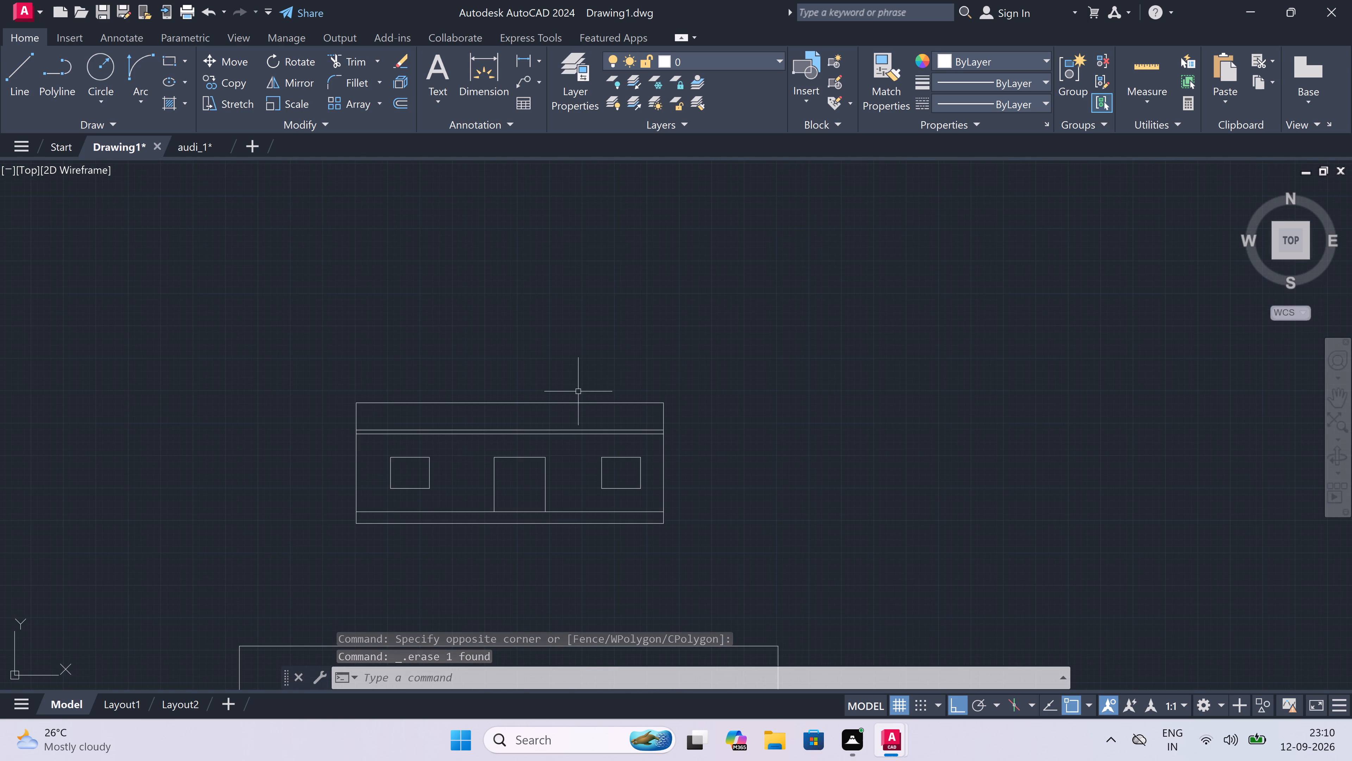
scroll(436, 512, "up", 2)
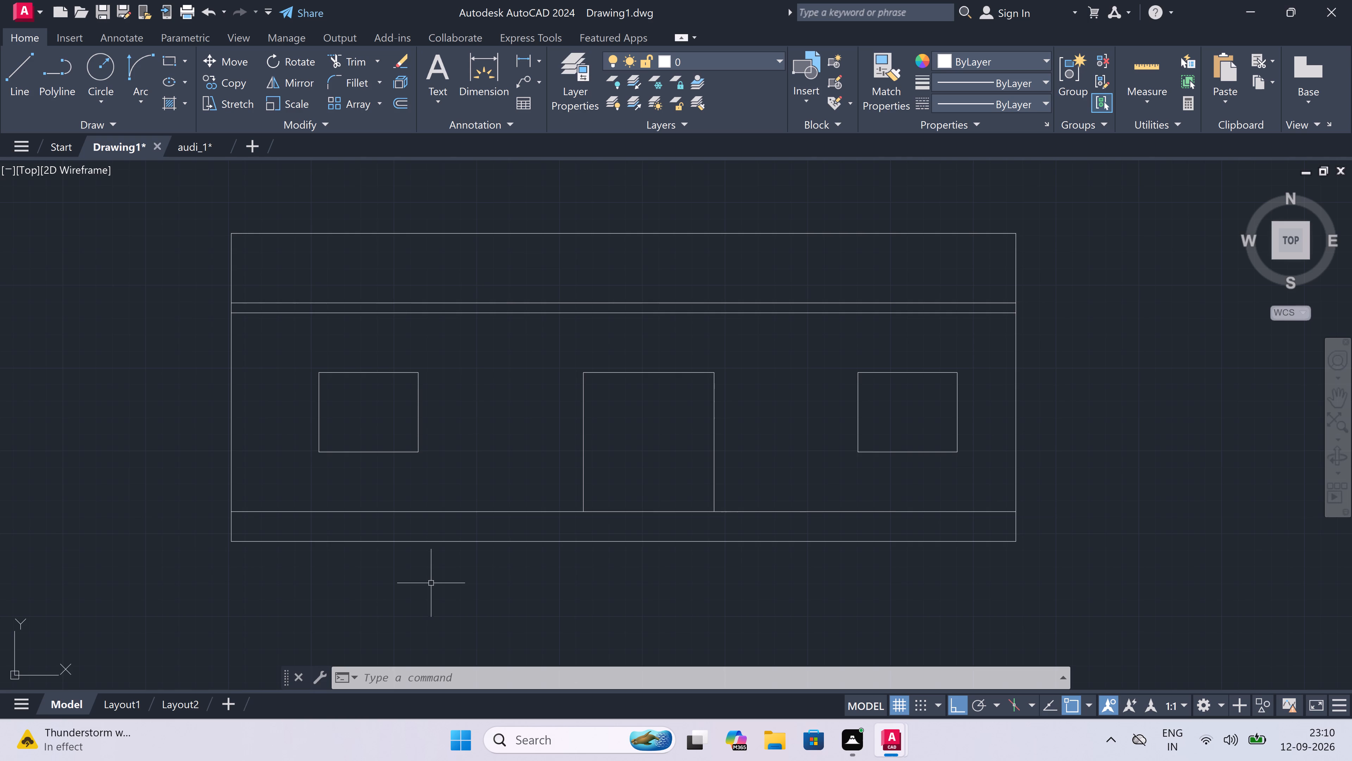
scroll(431, 585, "down", 2)
scroll(483, 588, "up", 1)
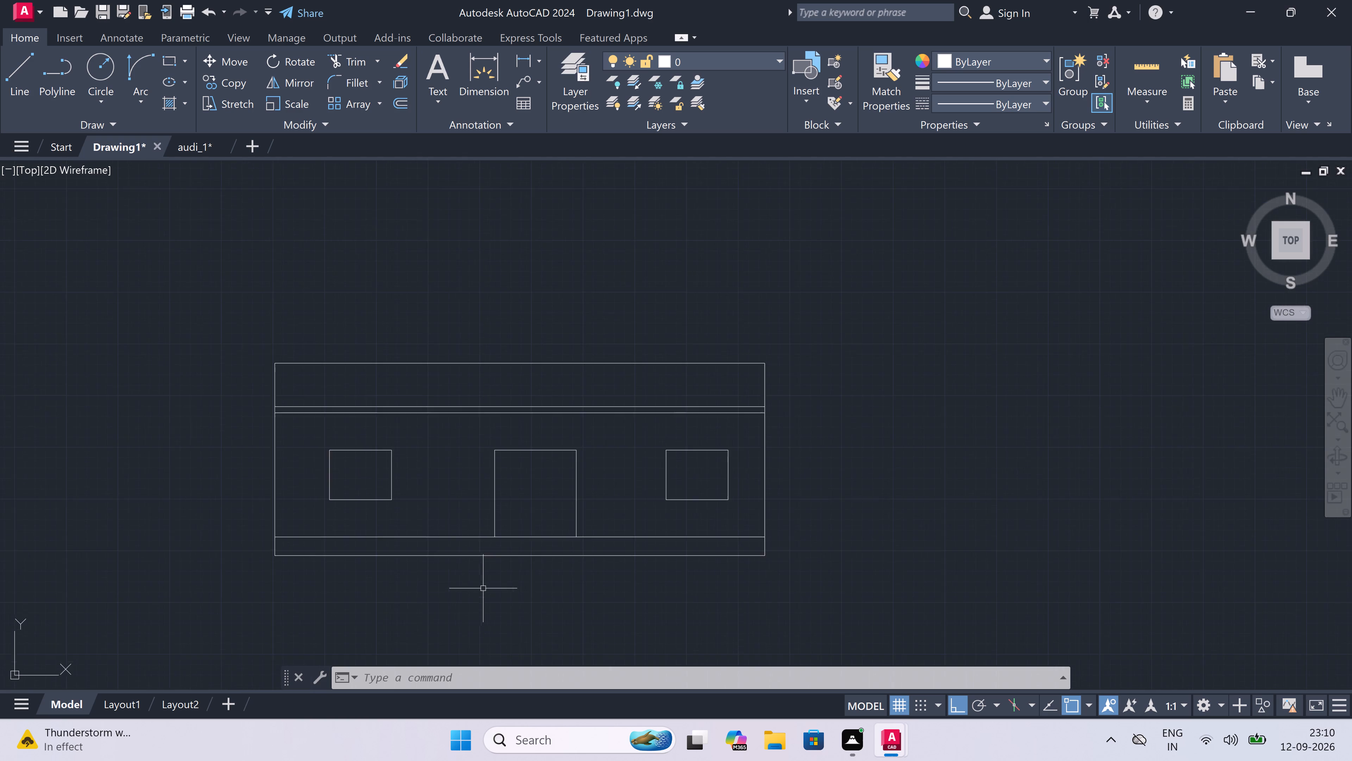
scroll(483, 588, "up", 1)
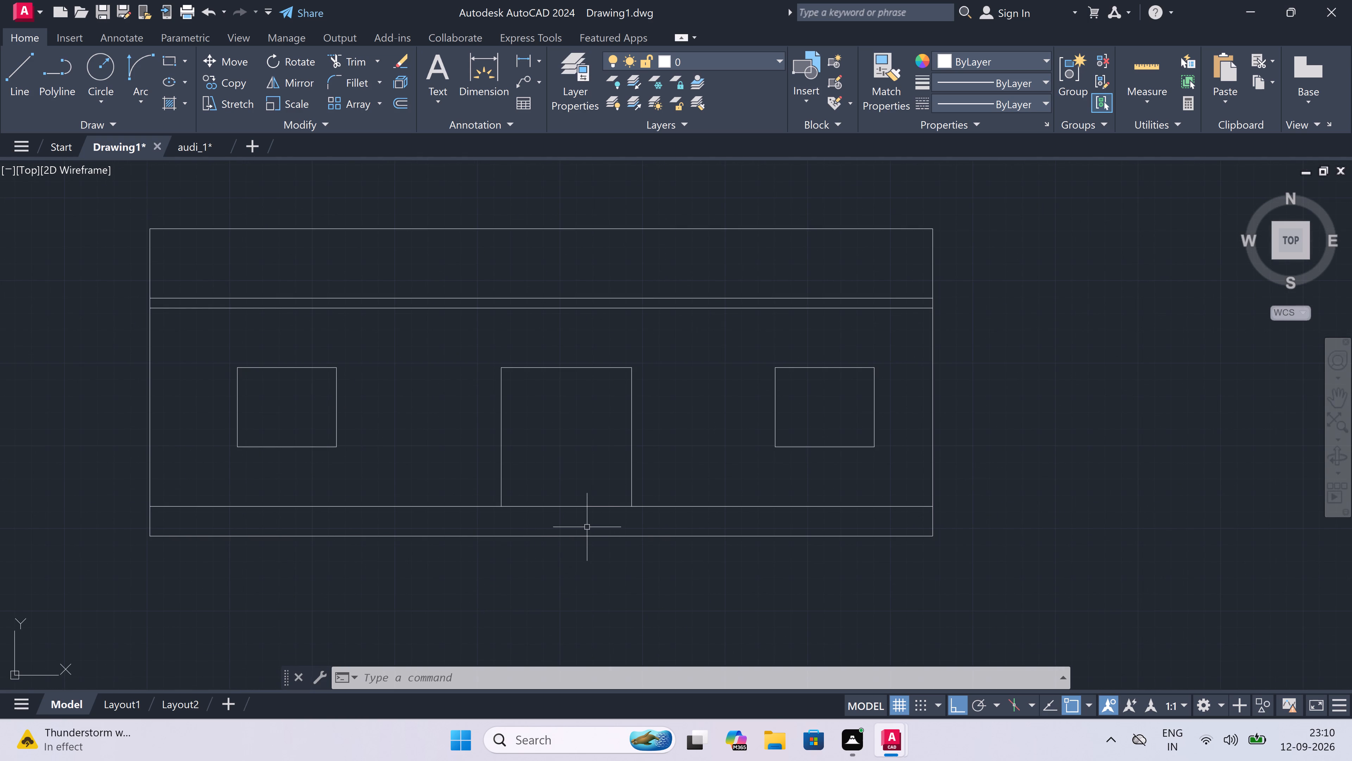
scroll(587, 526, "up", 1)
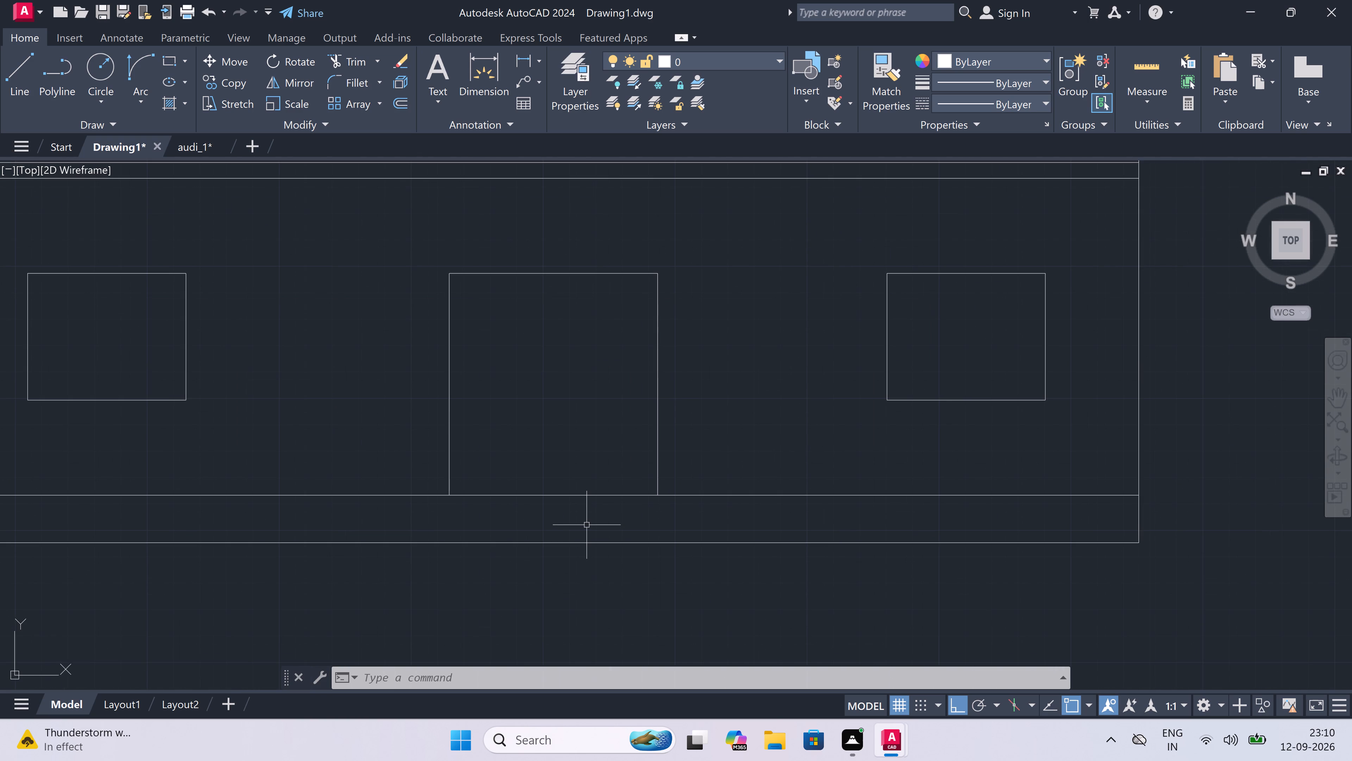
scroll(586, 525, "up", 1)
type("L")
key("space")
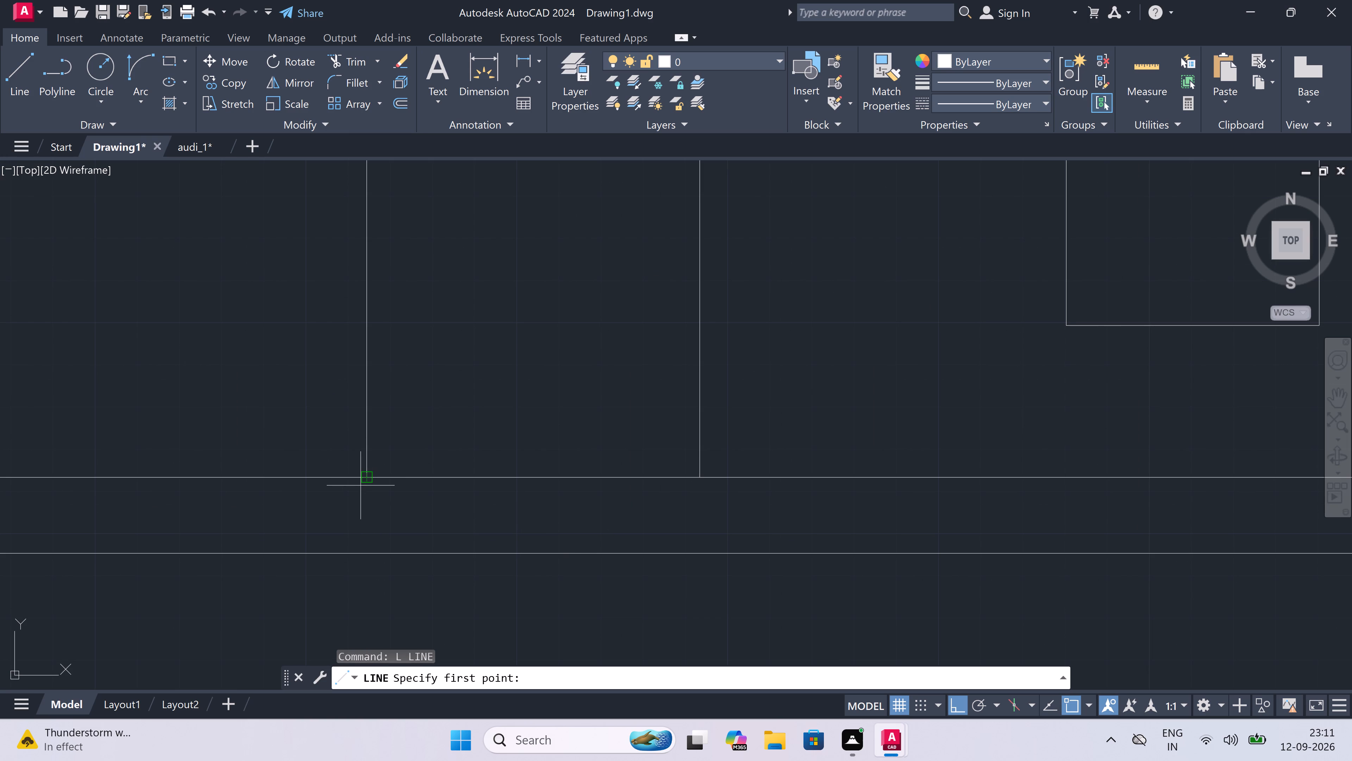
left_click(362, 475)
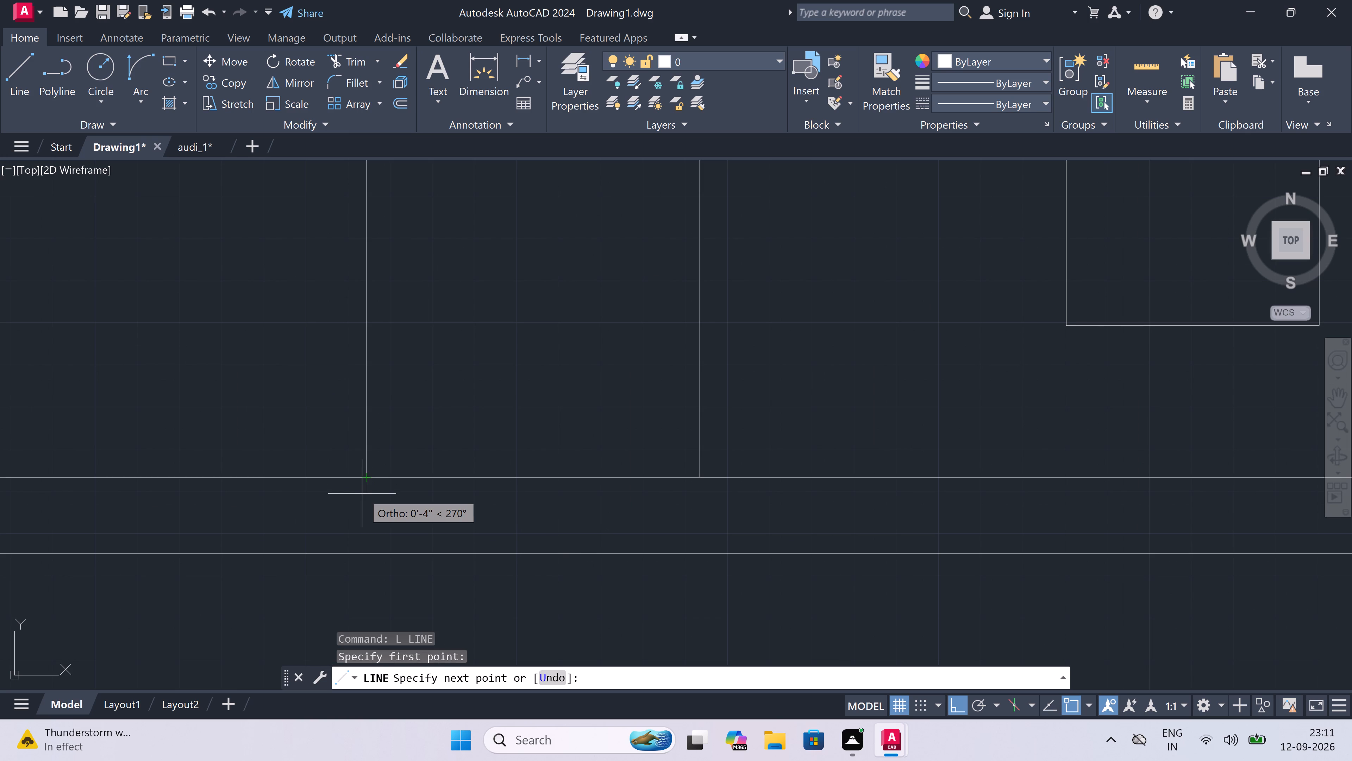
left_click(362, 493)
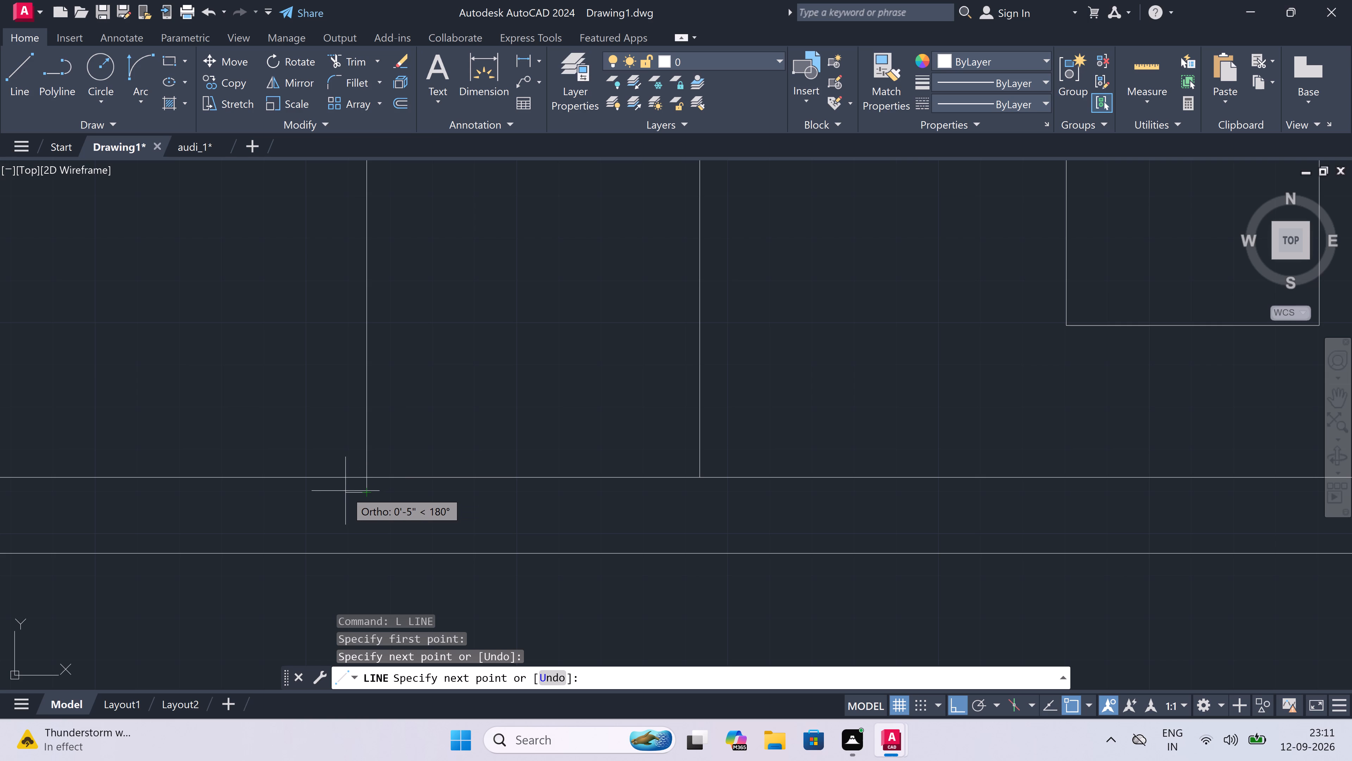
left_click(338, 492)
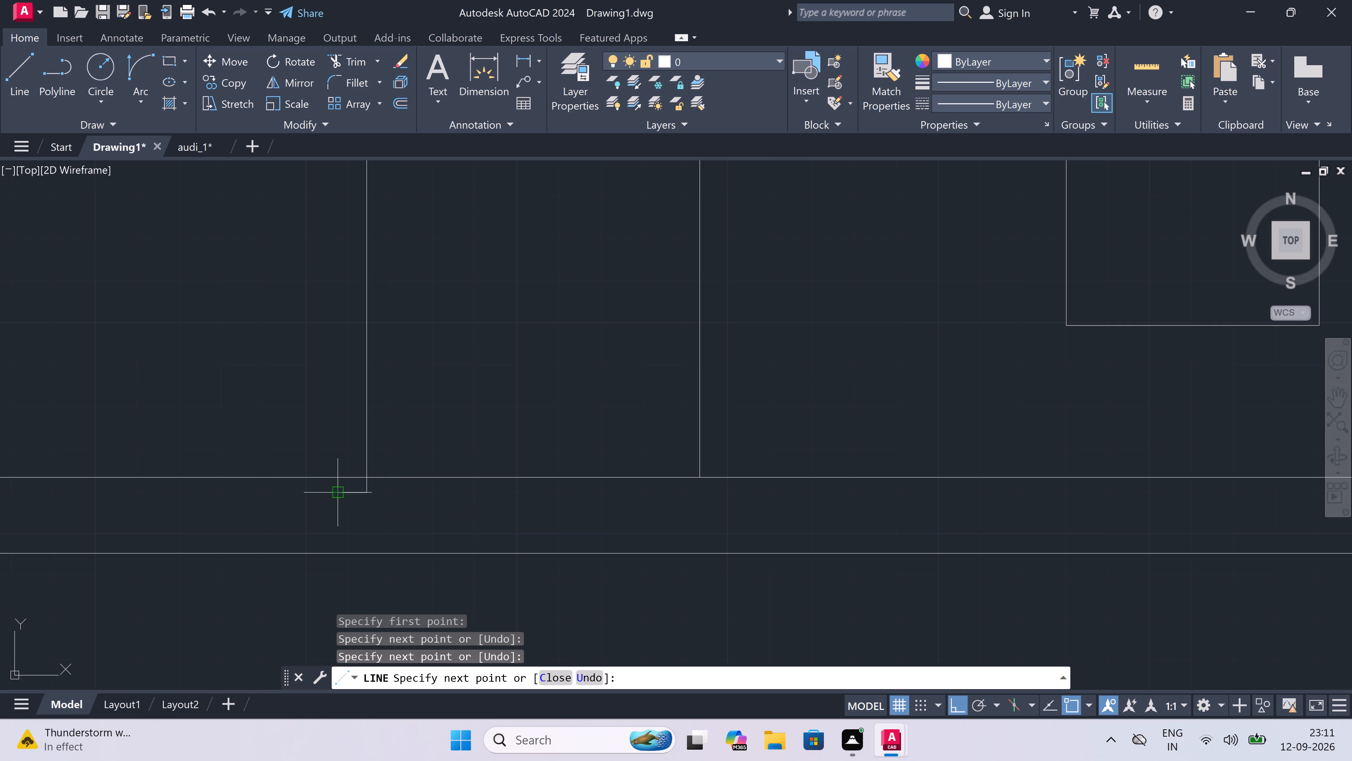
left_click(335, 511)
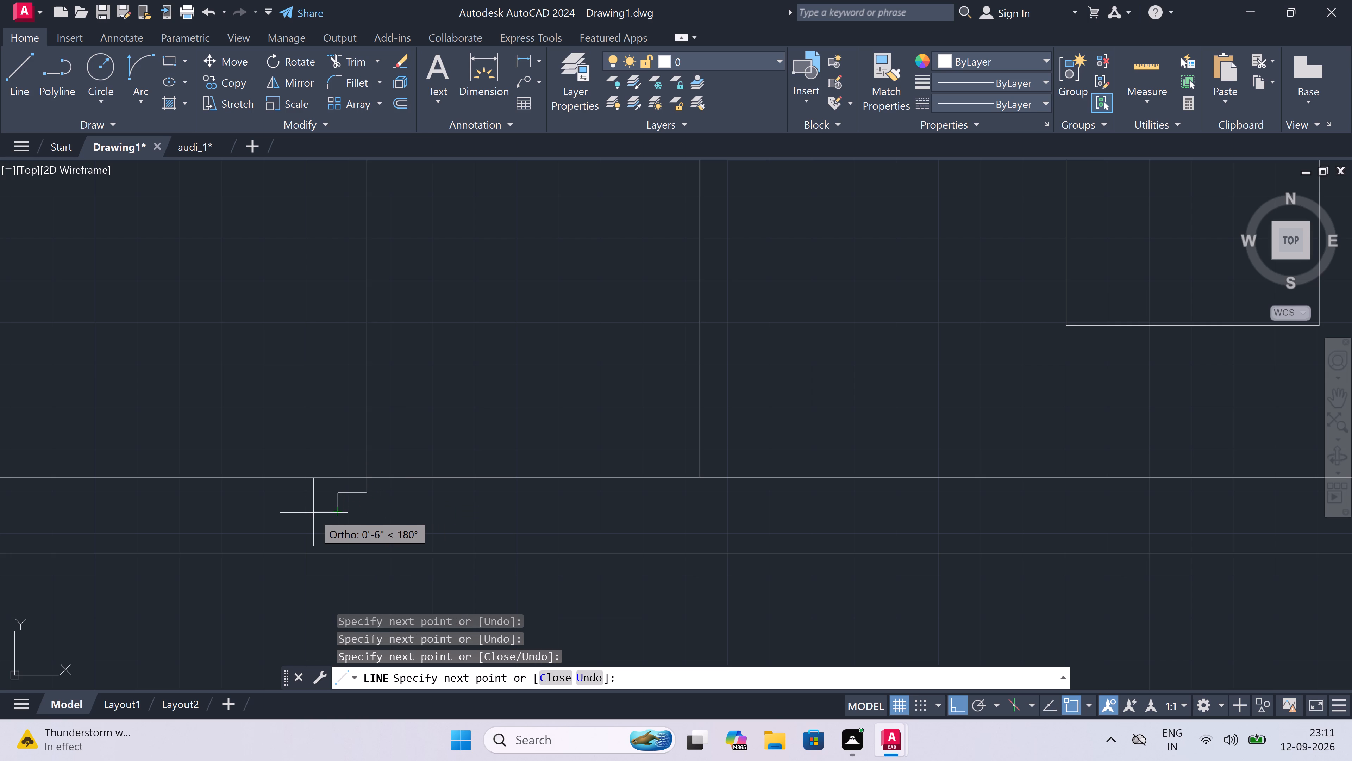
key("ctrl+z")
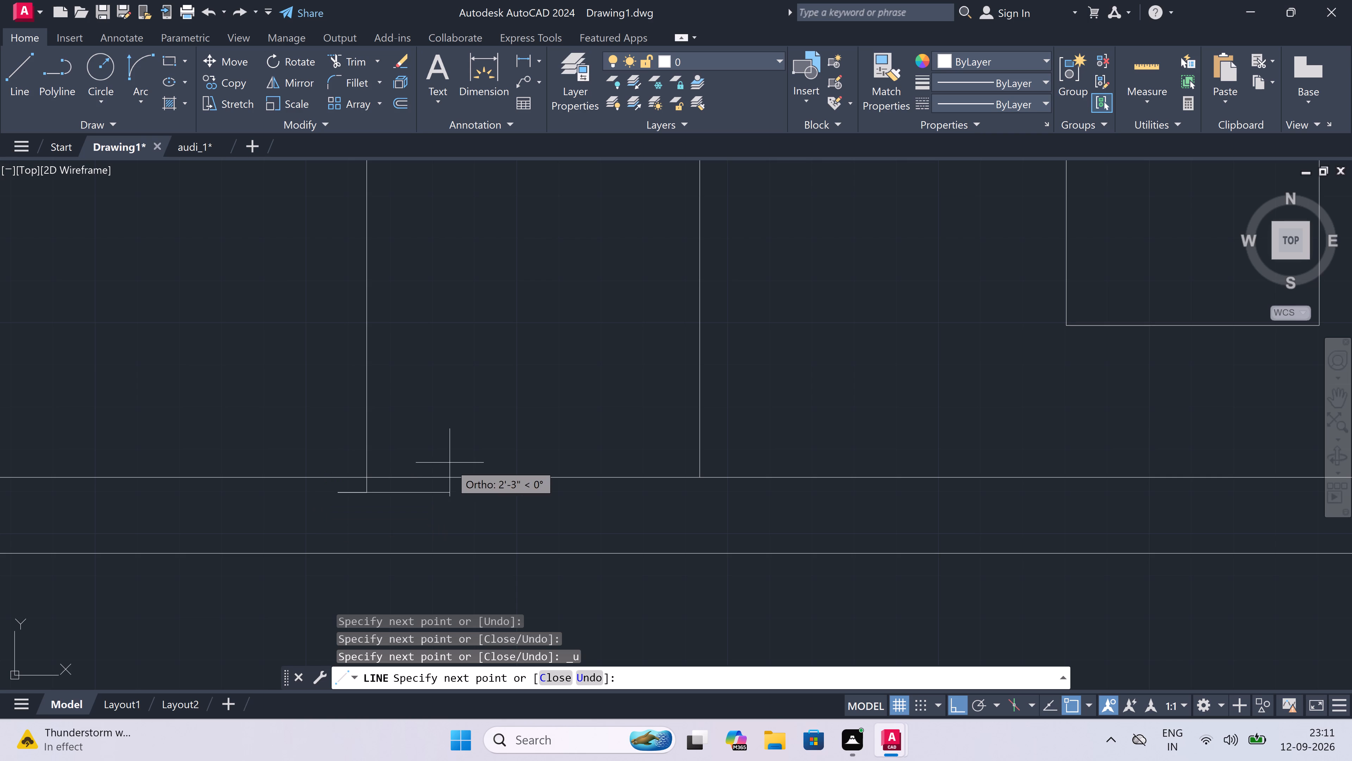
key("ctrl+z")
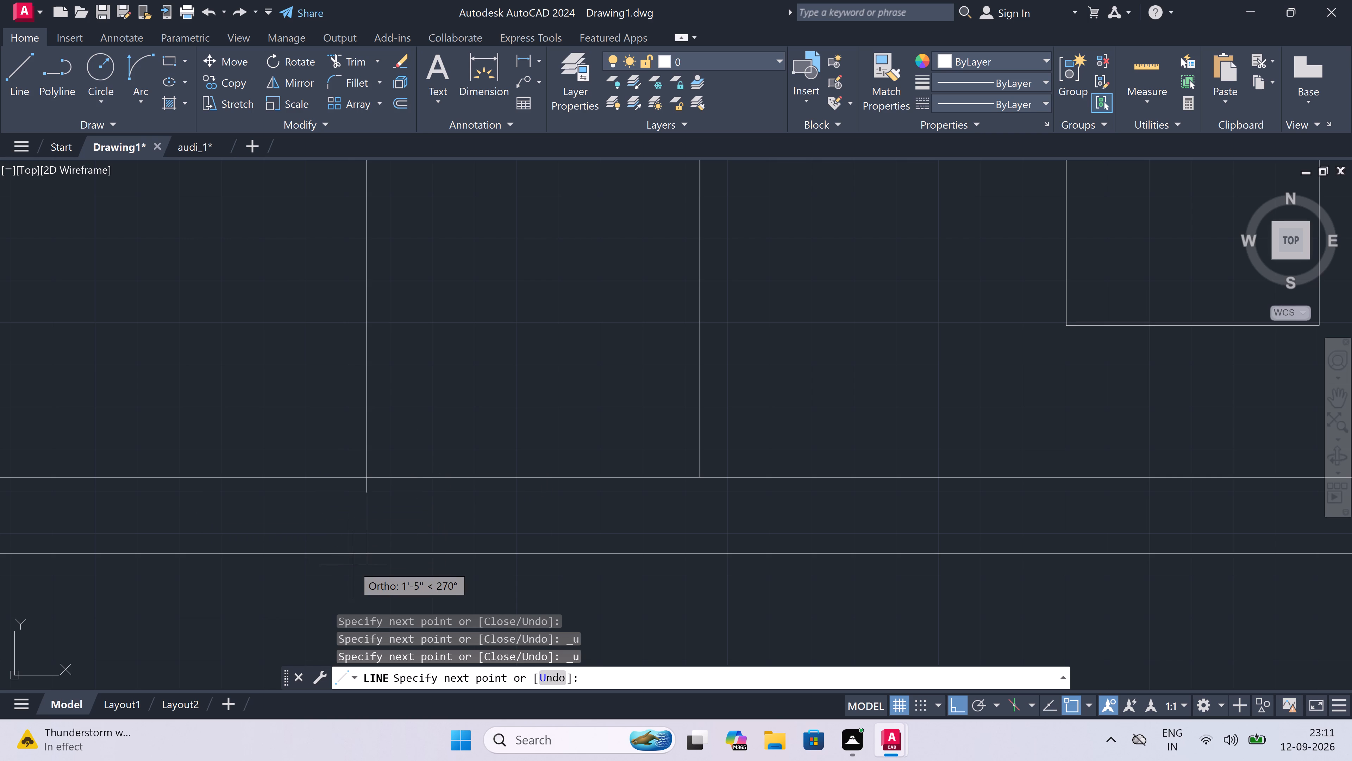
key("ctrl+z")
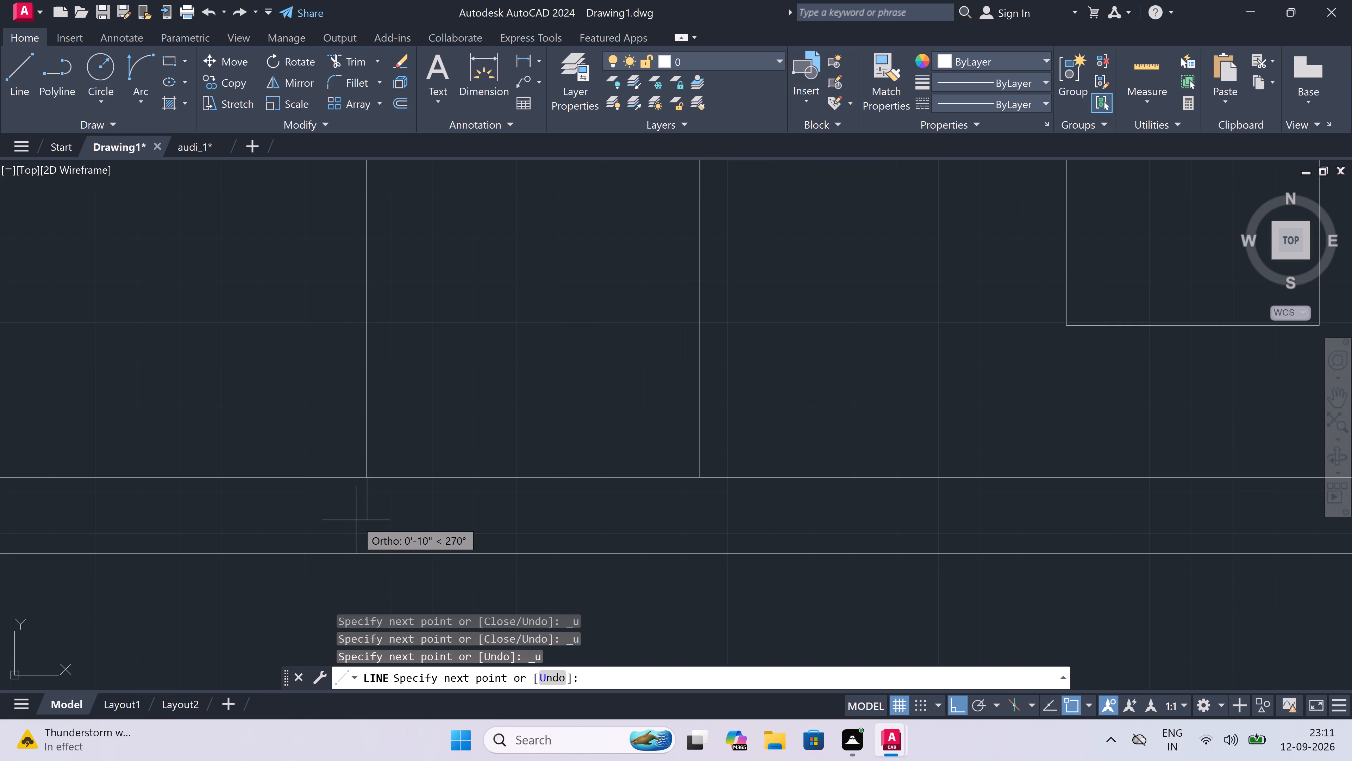
Draw the left step profile: three 4" risers with 8" treads going outward, the first tread as two 4" segments, ending at the base line.
key("4")
type("\"")
key("space")
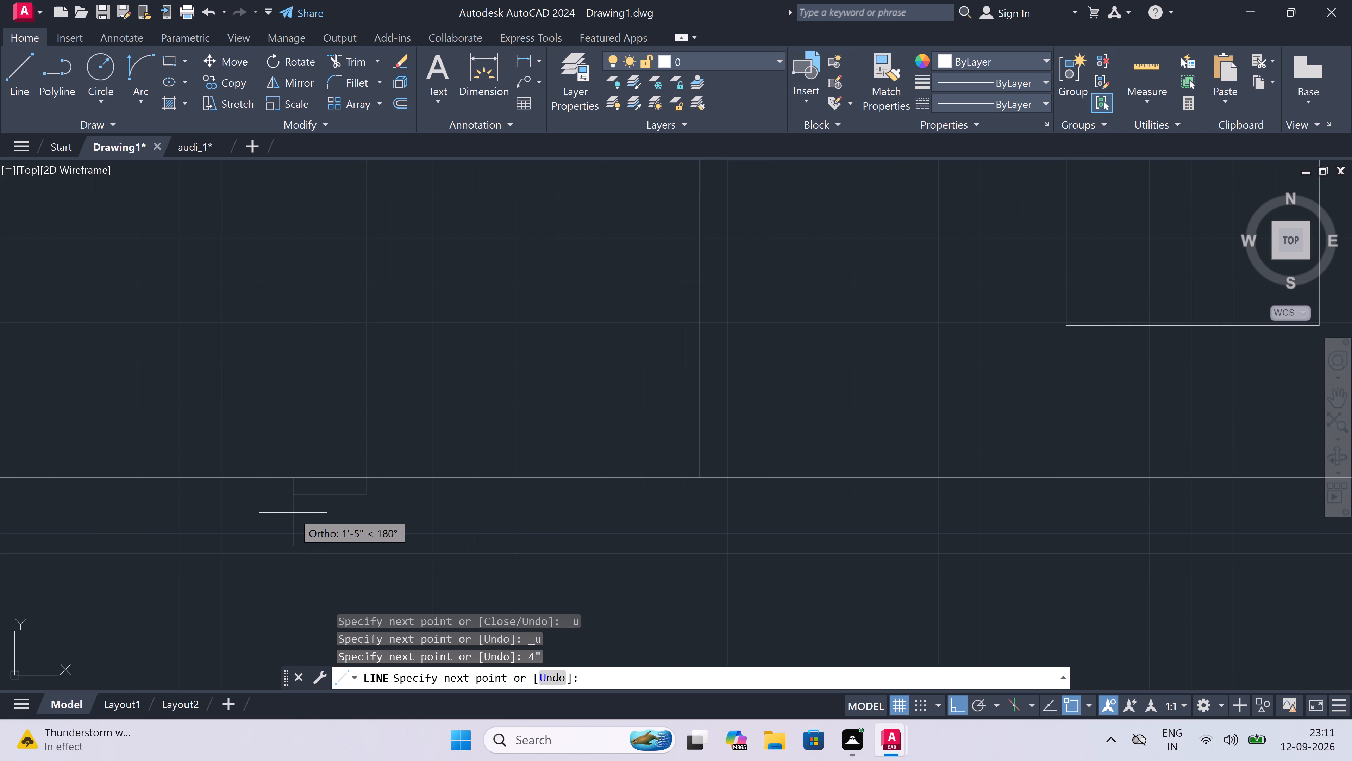
type("4\"")
key("space")
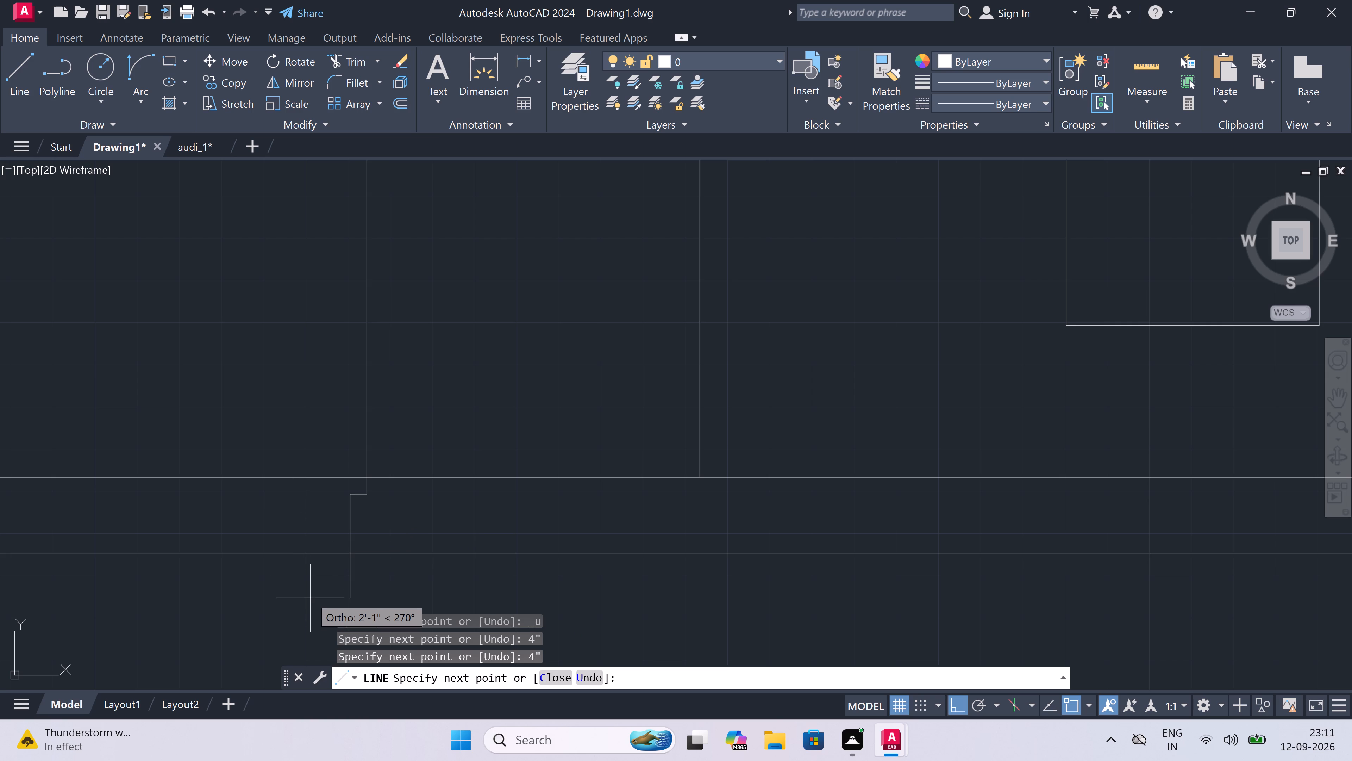
type("4\"")
key("space")
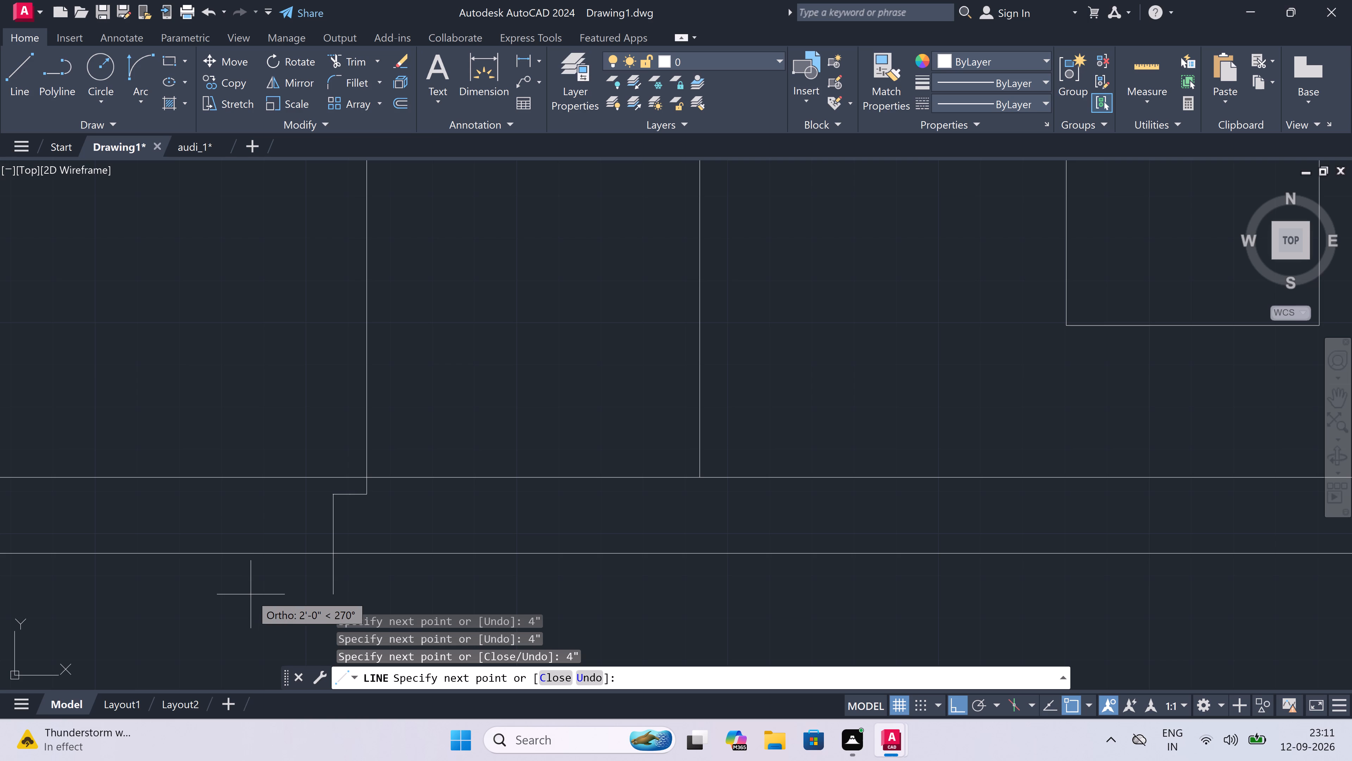
type("4\"")
key("space")
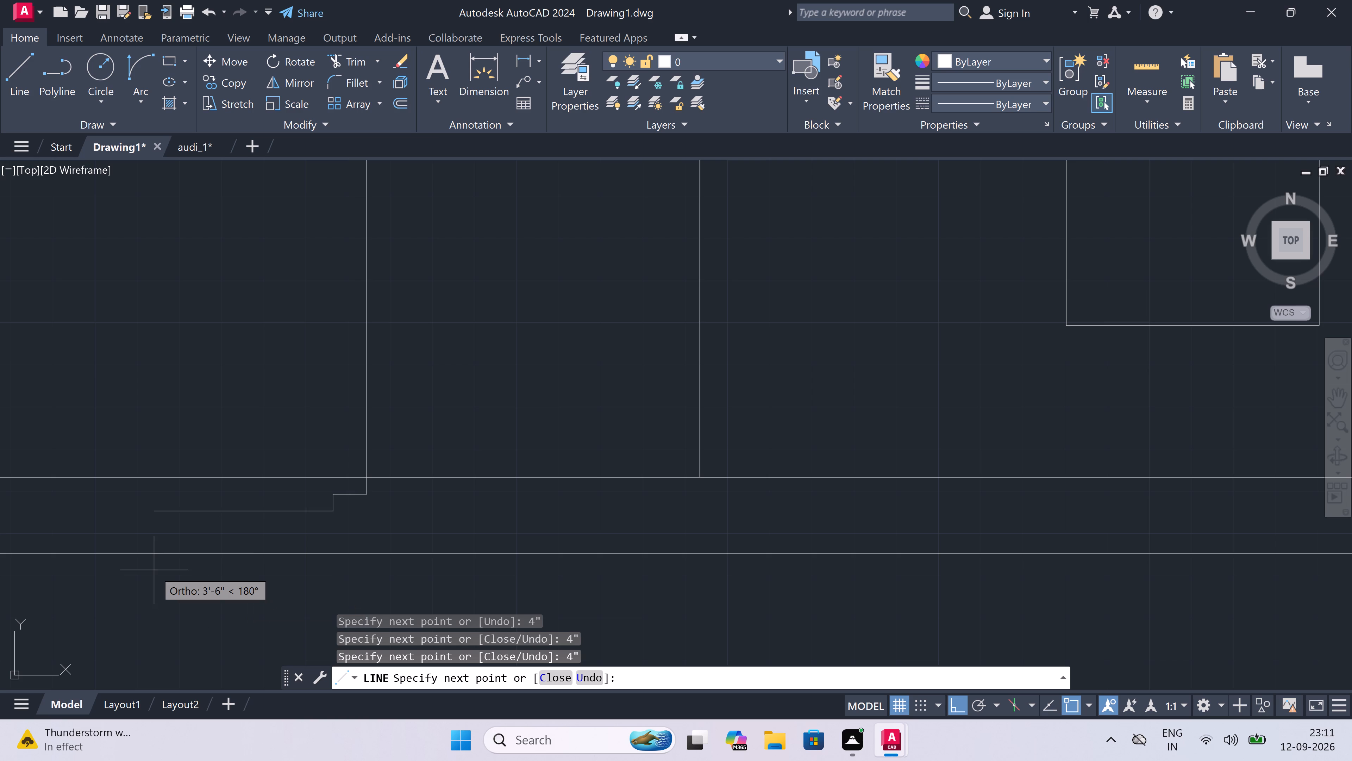
type("8\"")
key("space")
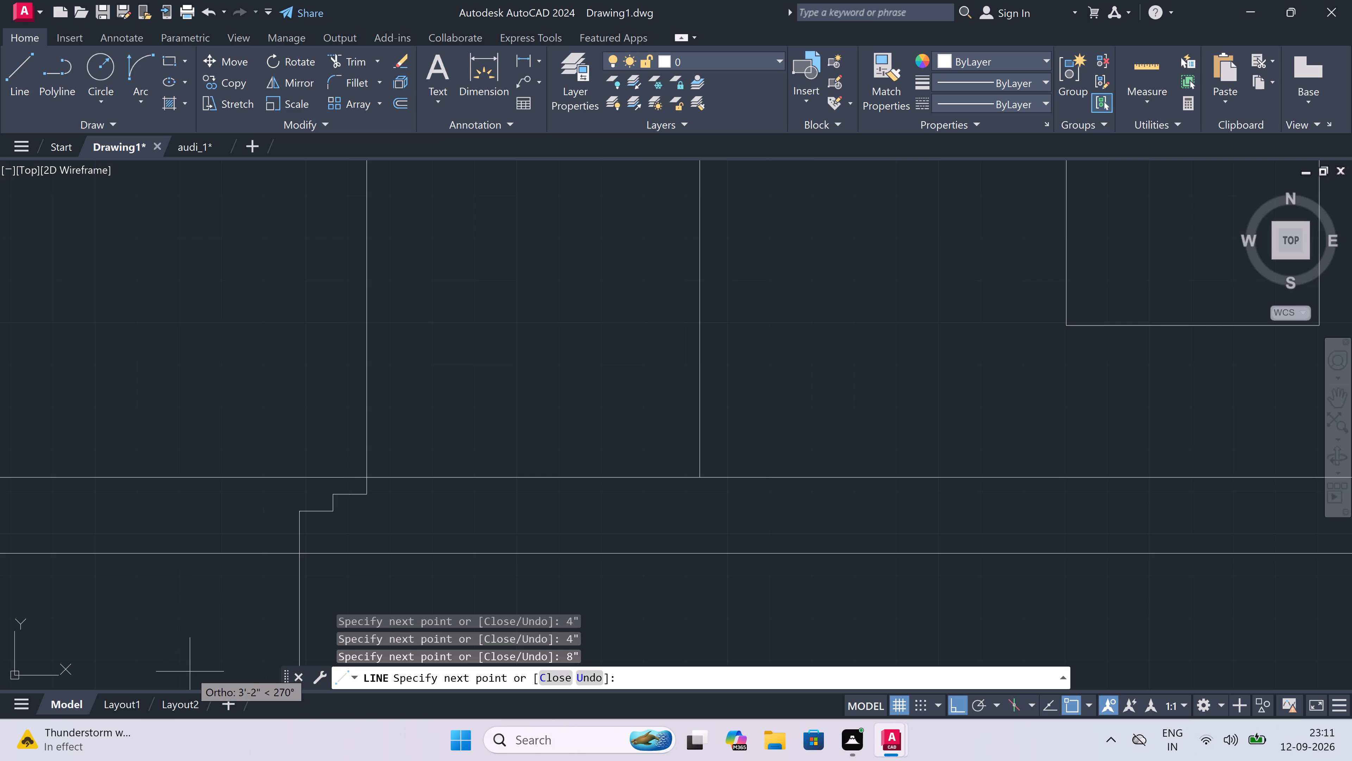
type("4\"")
key("space")
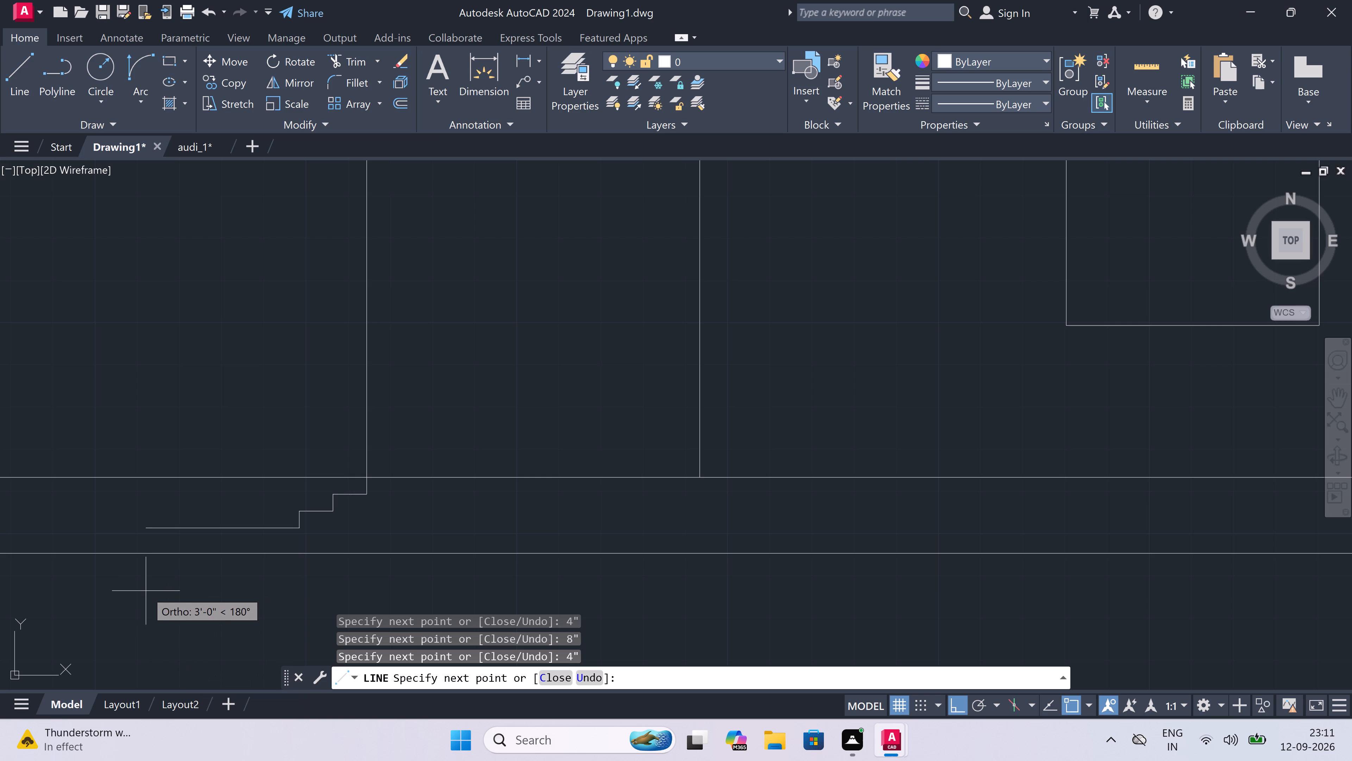
type("8\"")
key("space")
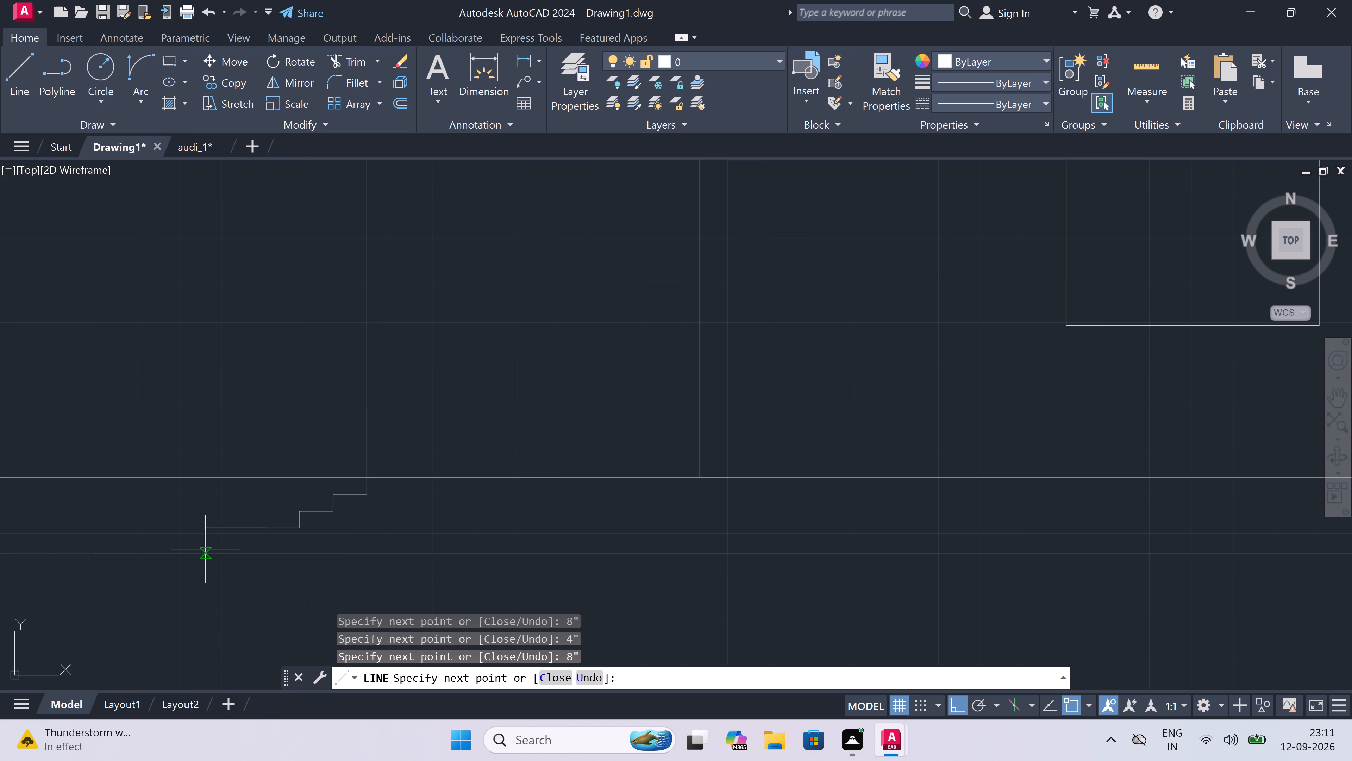
left_click(266, 554)
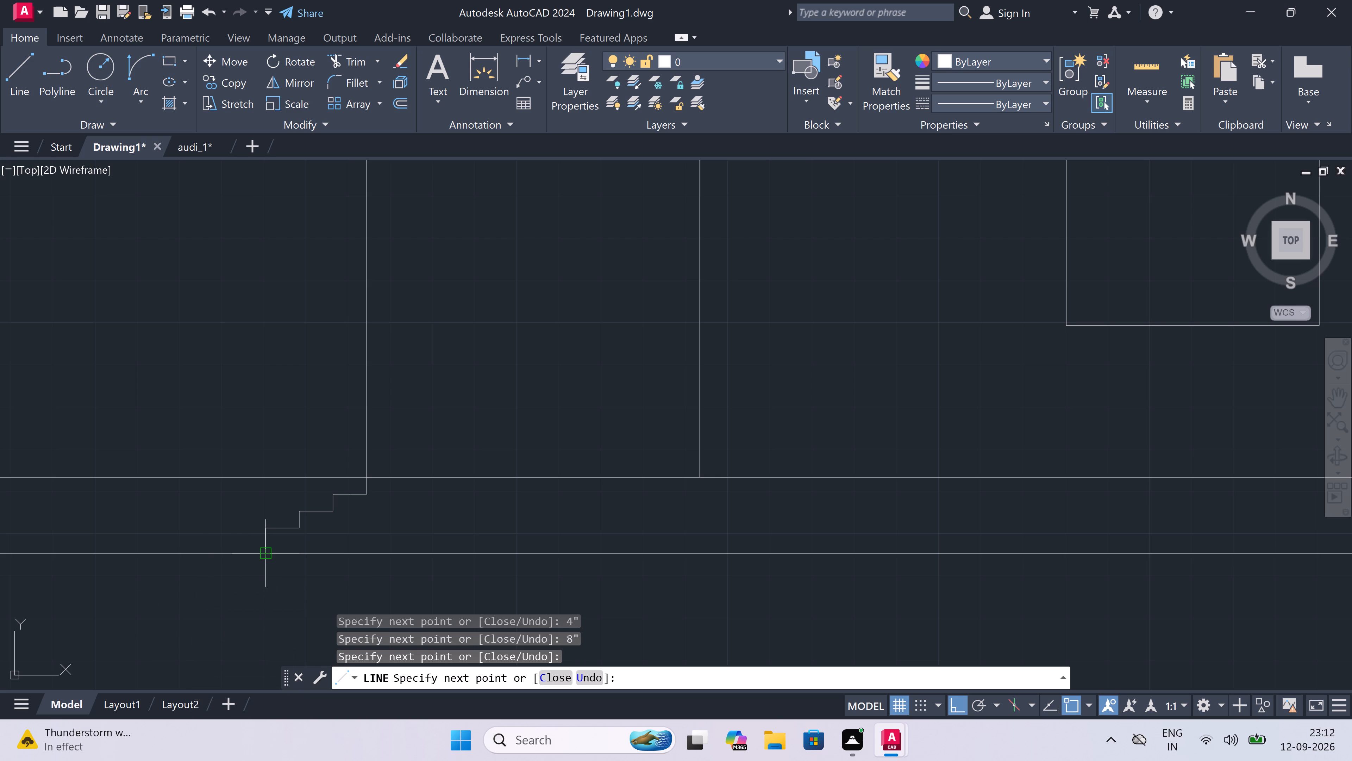
key("Escape")
Draw the matching right step profile from the door's bottom-right corner: three 4" risers and 8" treads, ending vertically at the base line.
key("space")
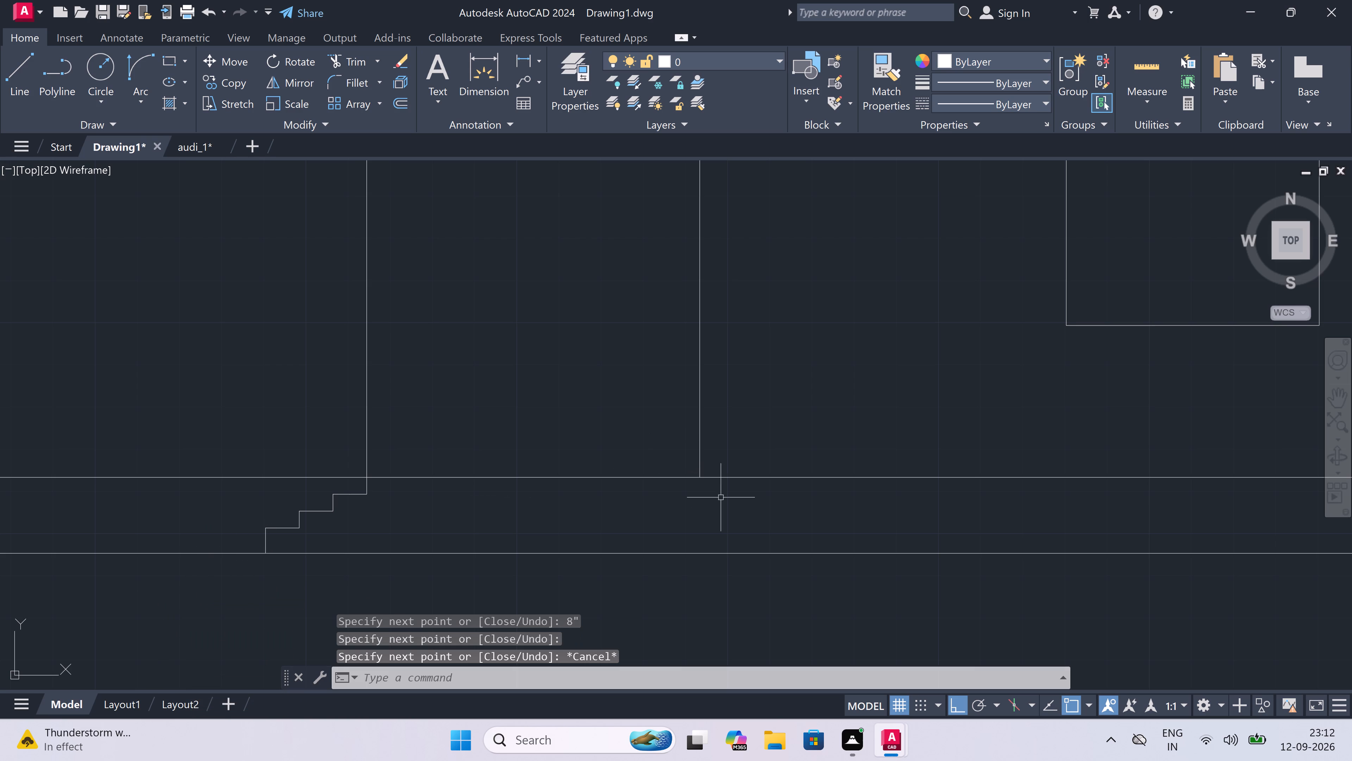
left_click(705, 471)
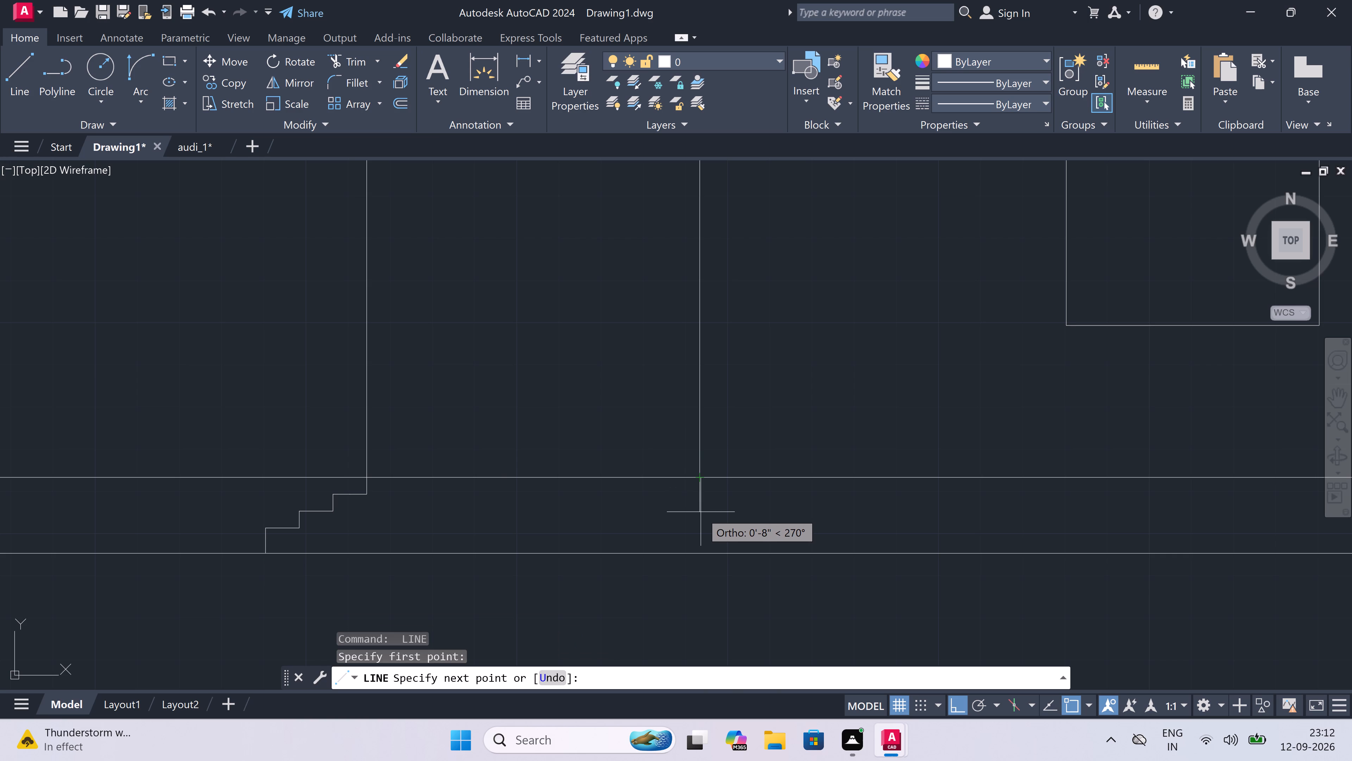
type("4\"")
key("space")
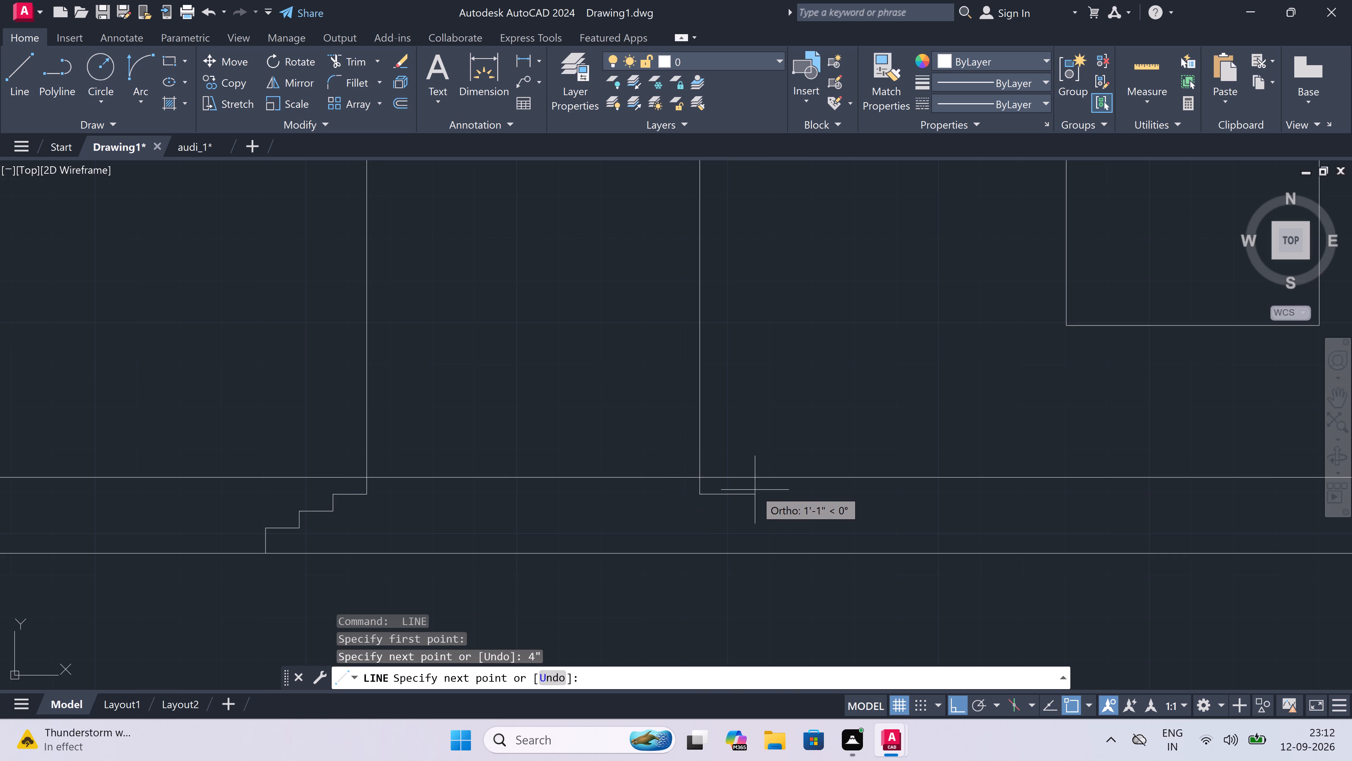
type("8\"")
key("space")
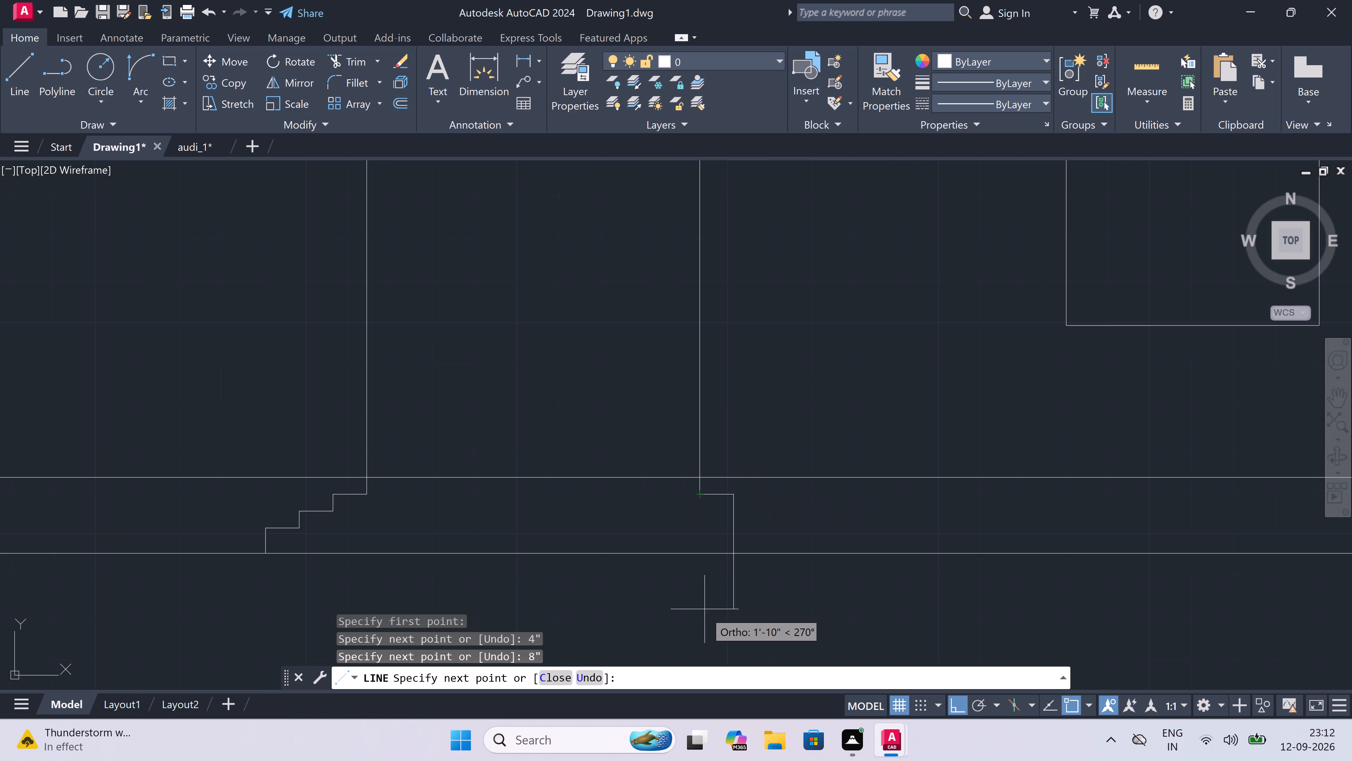
type("4\"")
key("space")
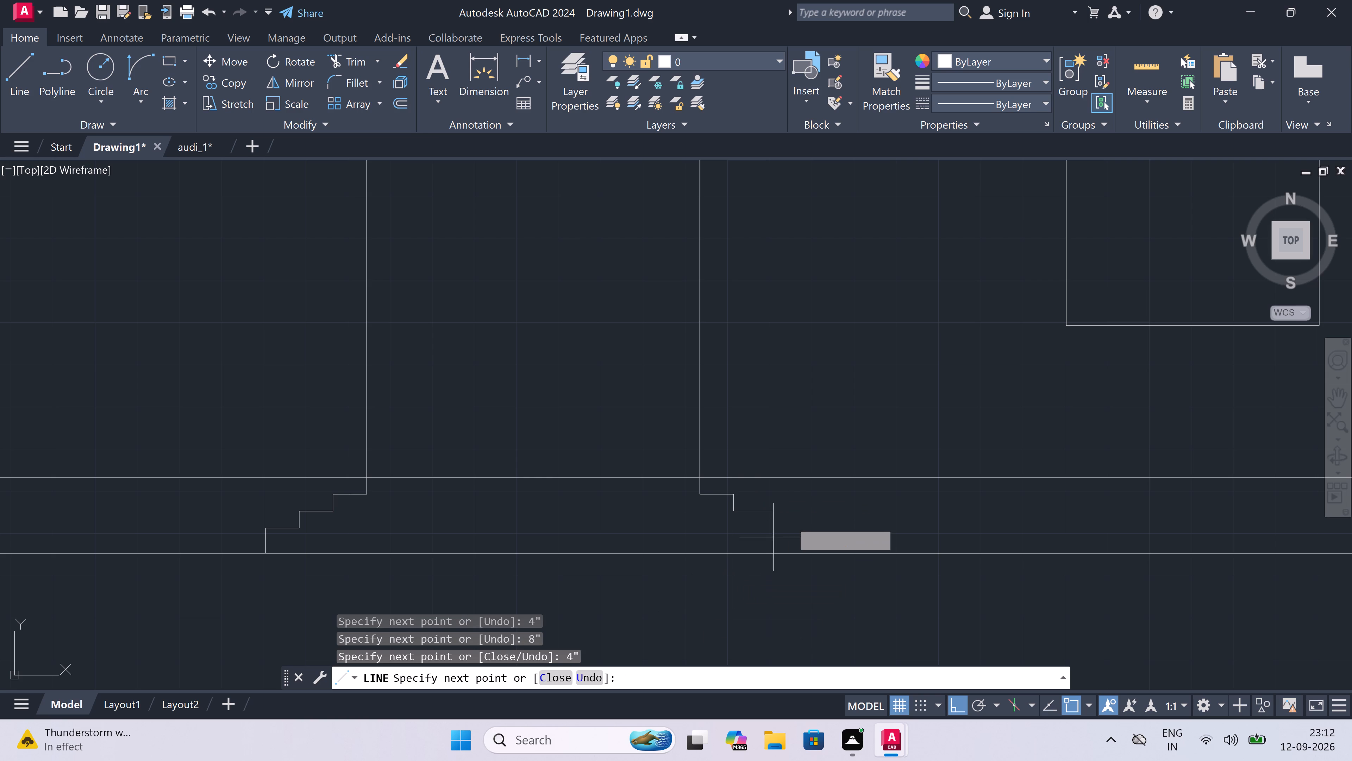
type("8\"")
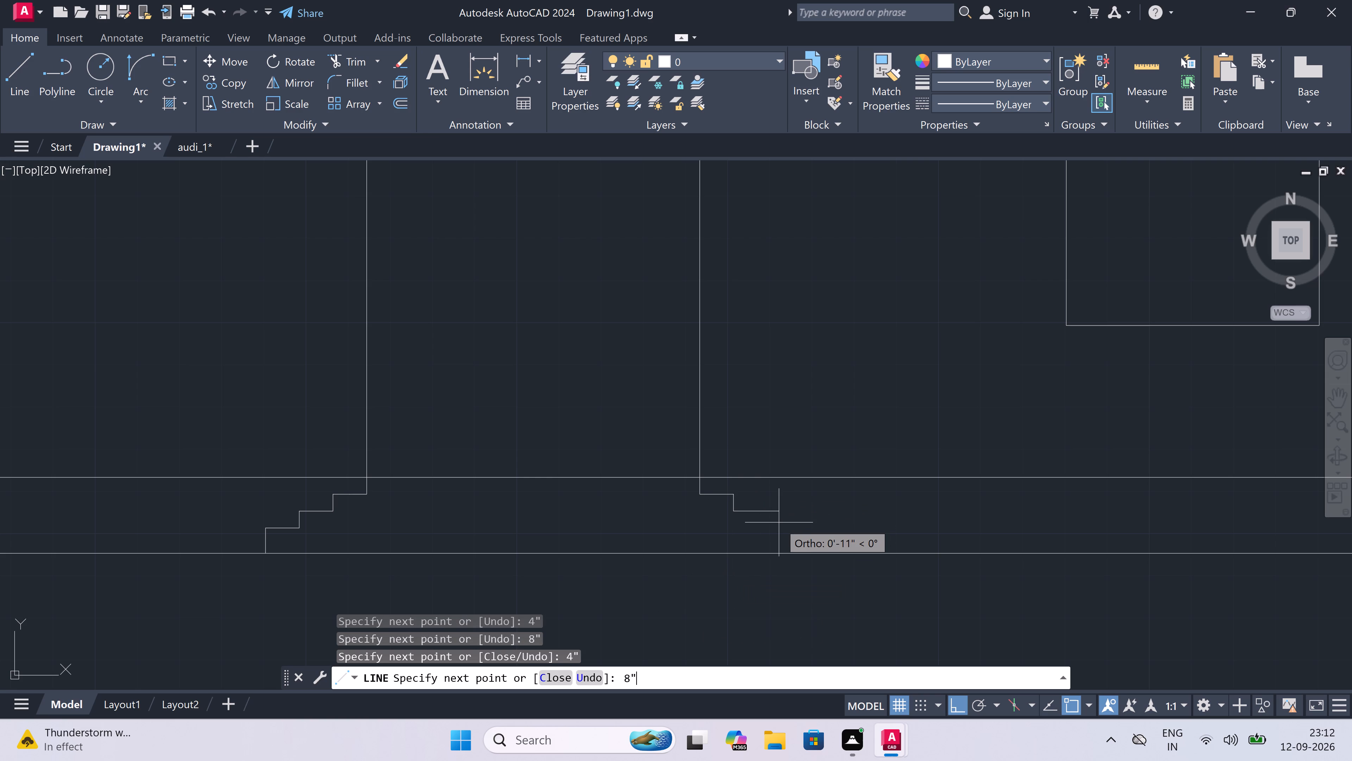
key("space")
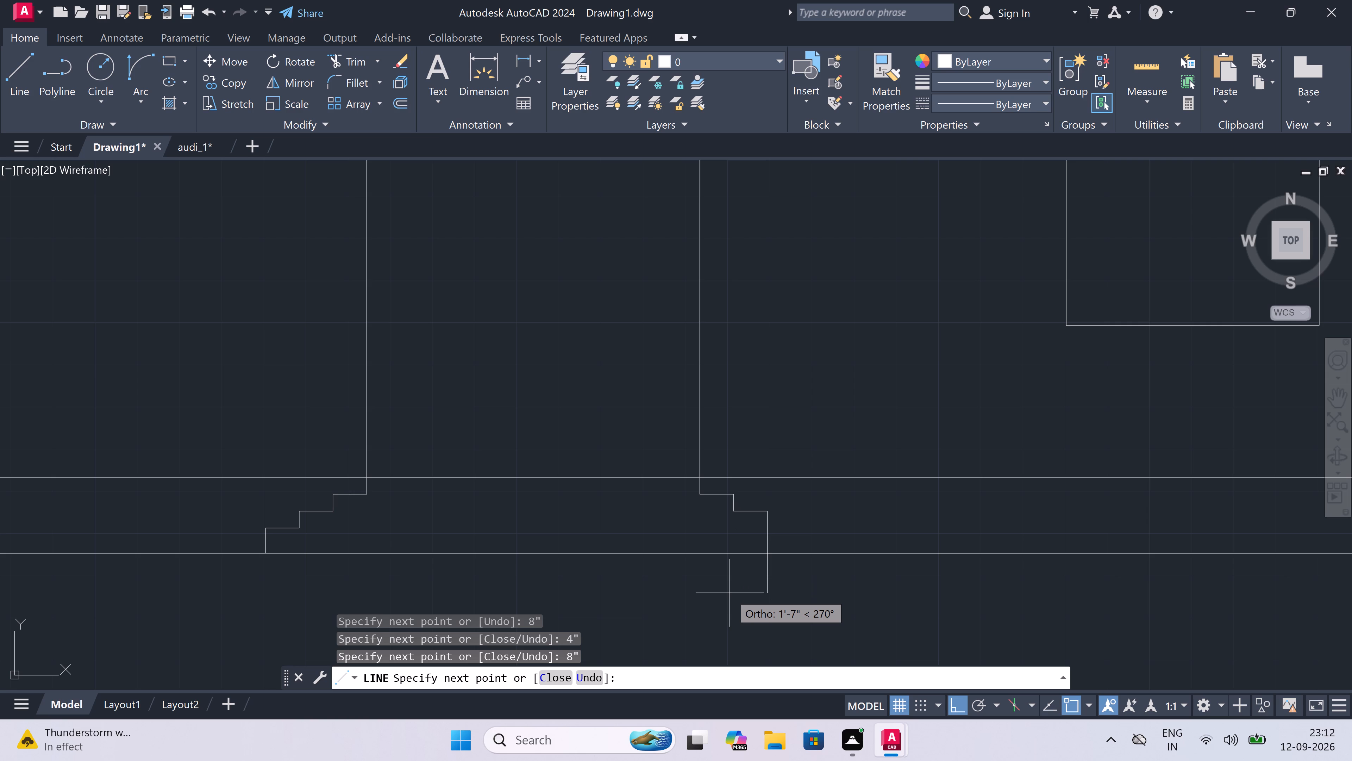
type("4\"")
key("space")
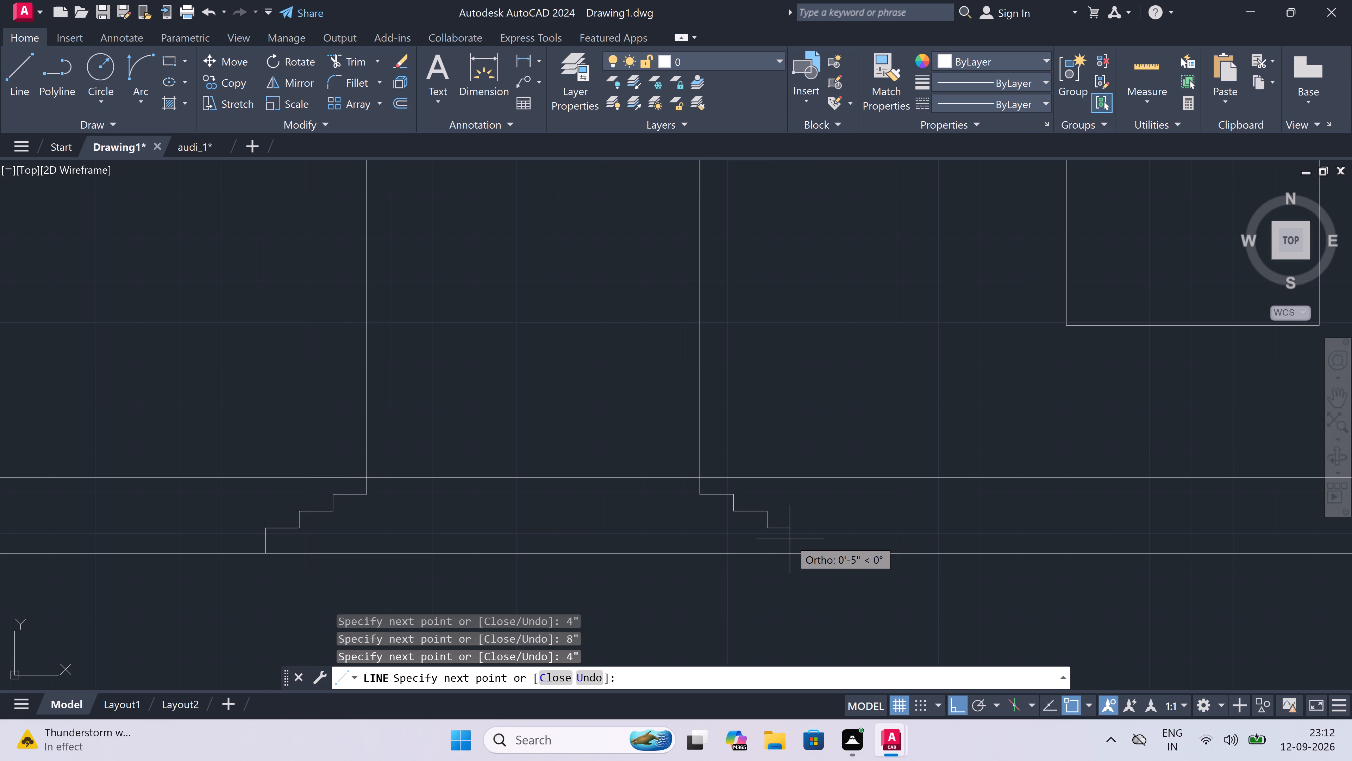
type("8\"")
key("space")
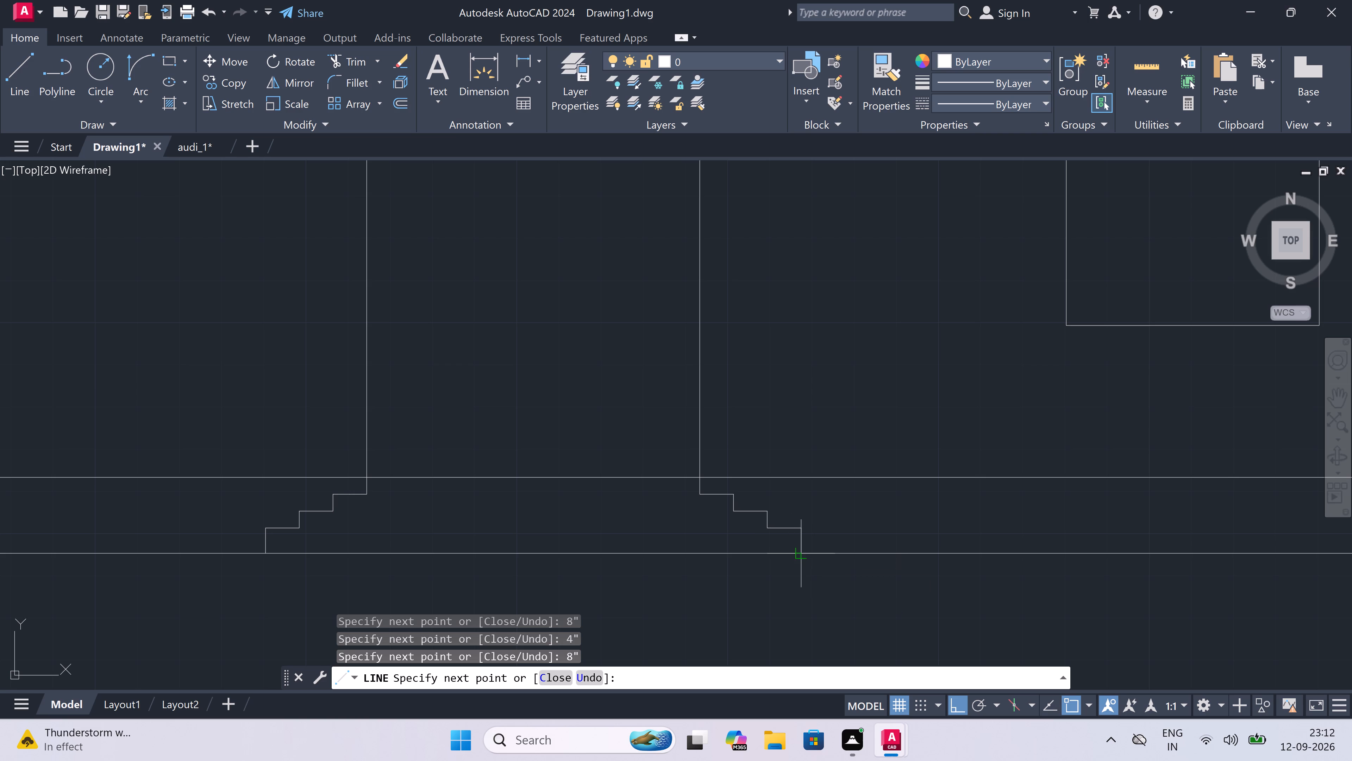
left_click(805, 556)
key("Escape")
scroll(782, 575, "down", 4)
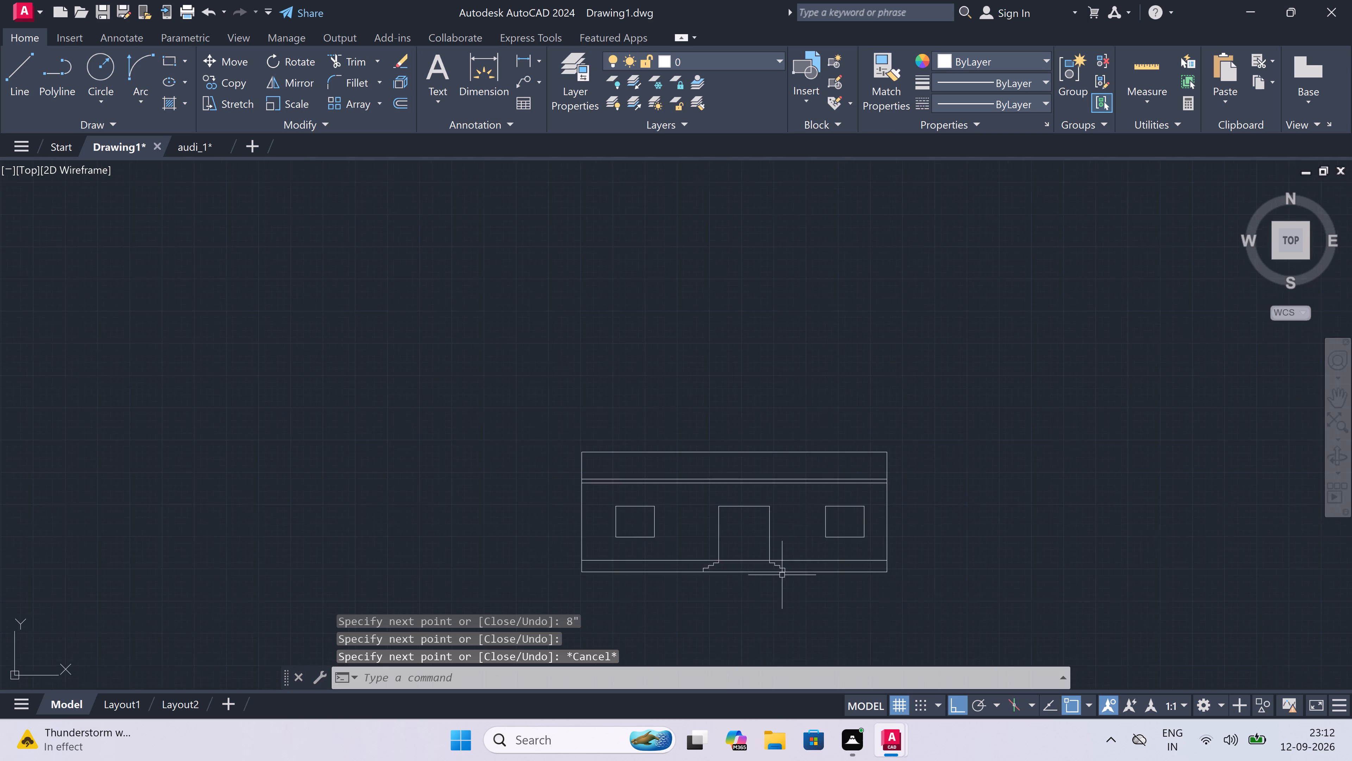
Copy the elevation's outline, band lines, windows and door upward, from the base band's top-left end to the roof slab line's left end.
scroll(782, 575, "down", 2)
scroll(782, 587, "up", 2)
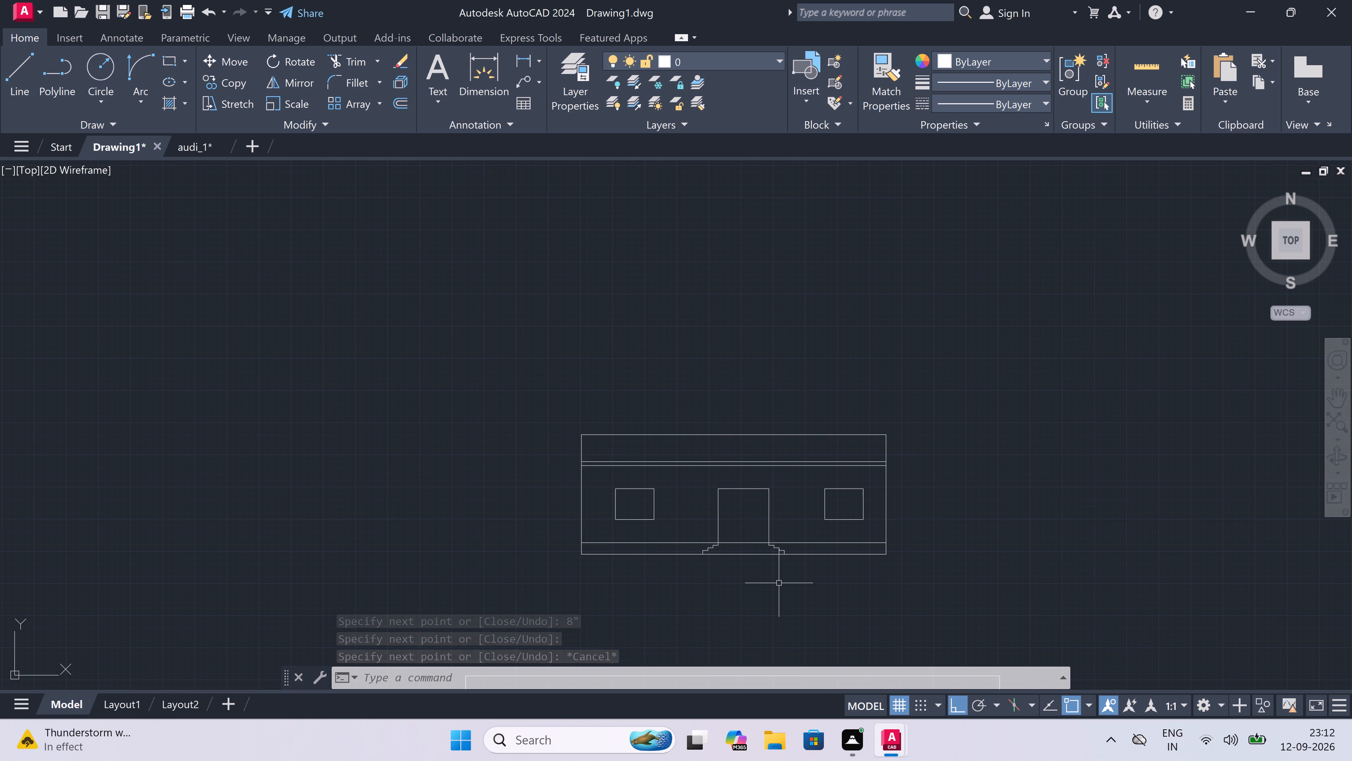
scroll(772, 589, "down", 1)
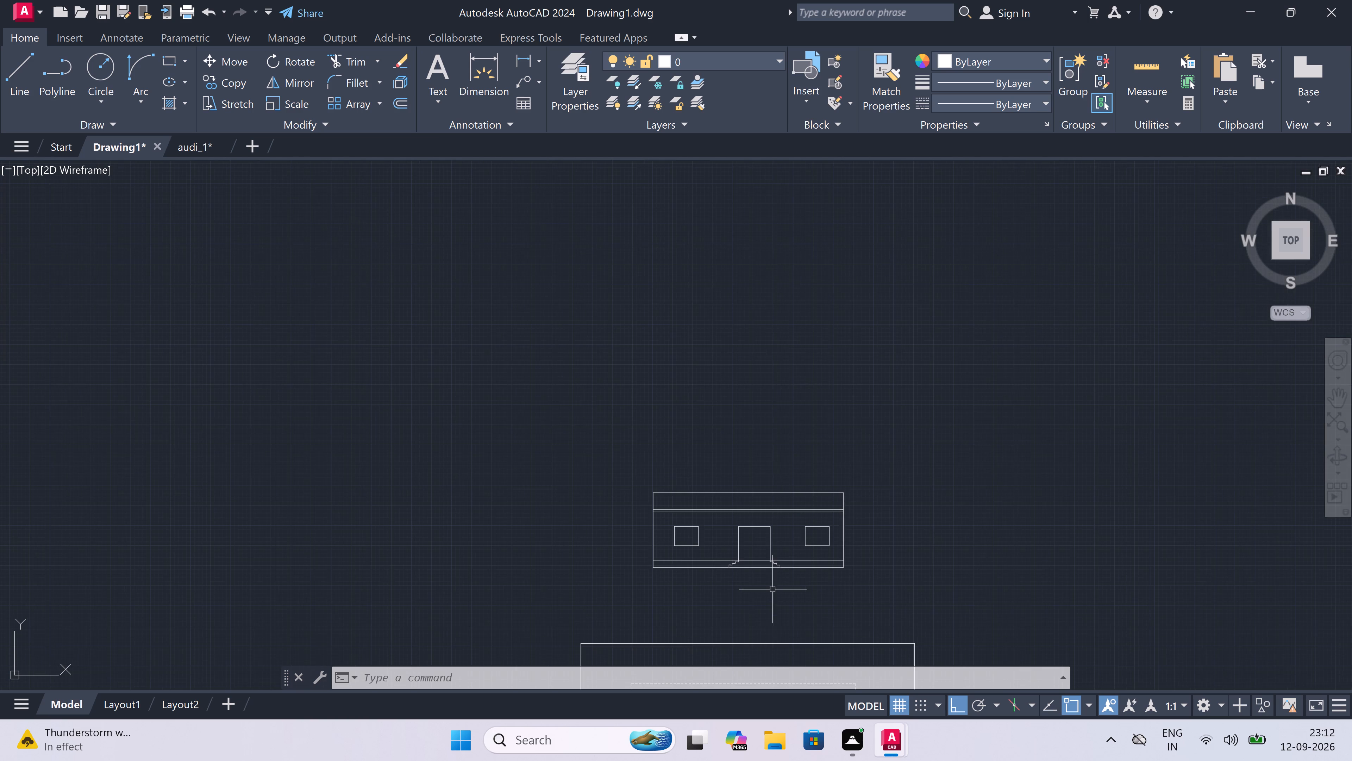
scroll(766, 596, "up", 3)
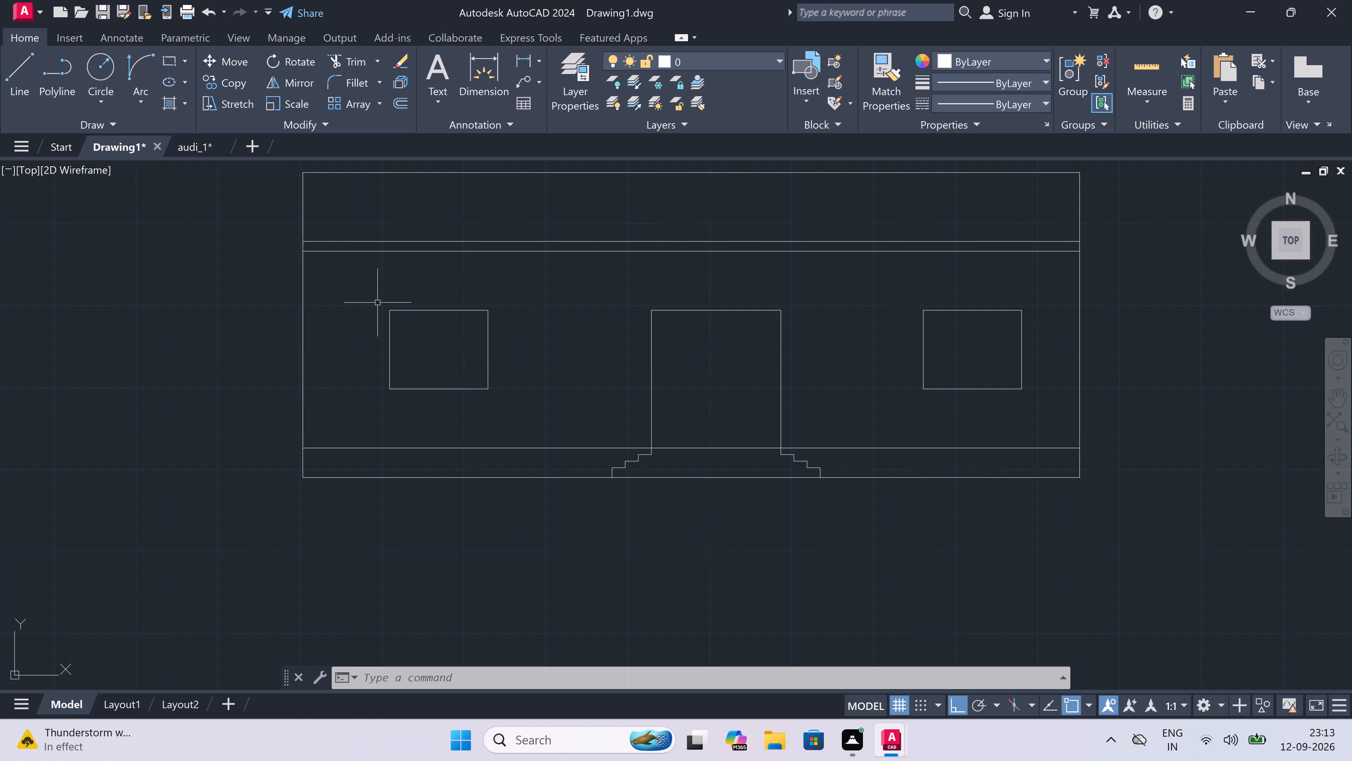
scroll(377, 303, "down", 1)
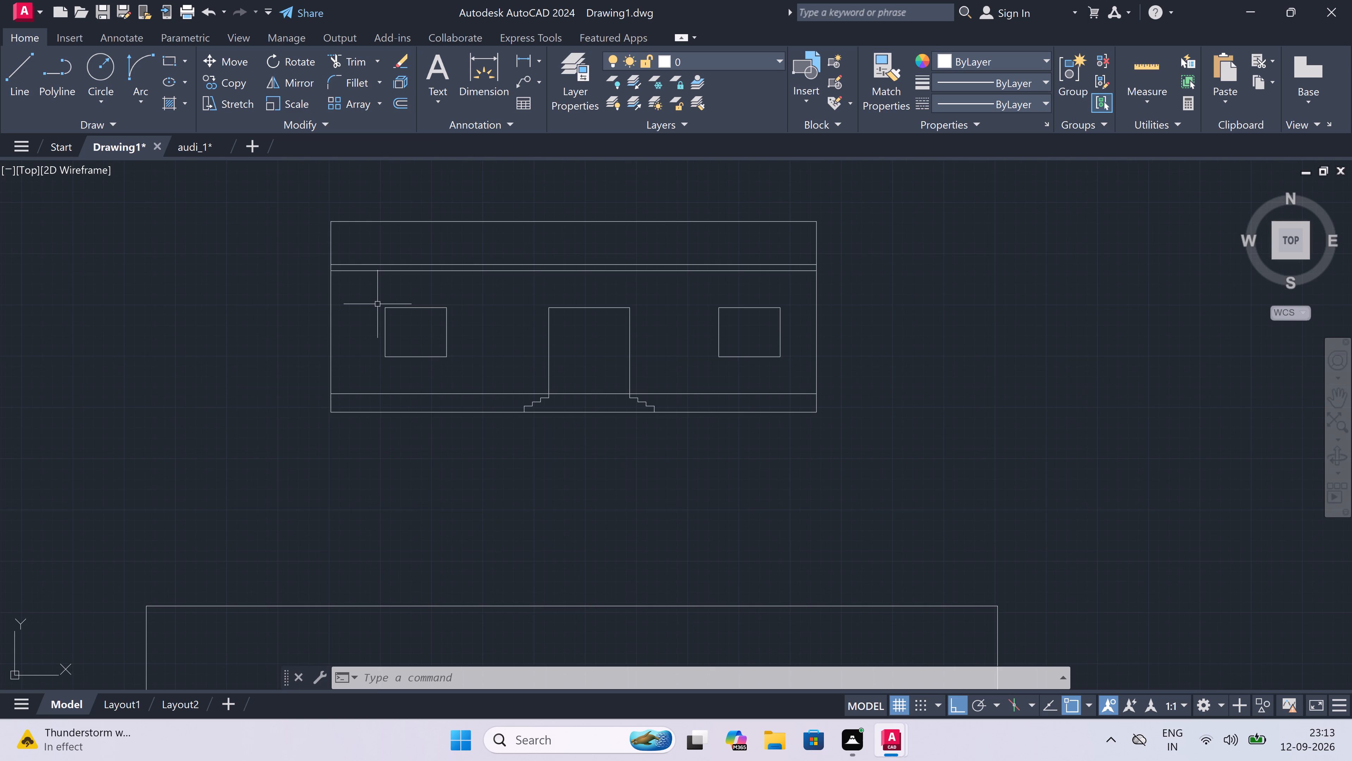
scroll(377, 304, "down", 3)
scroll(376, 273, "up", 3)
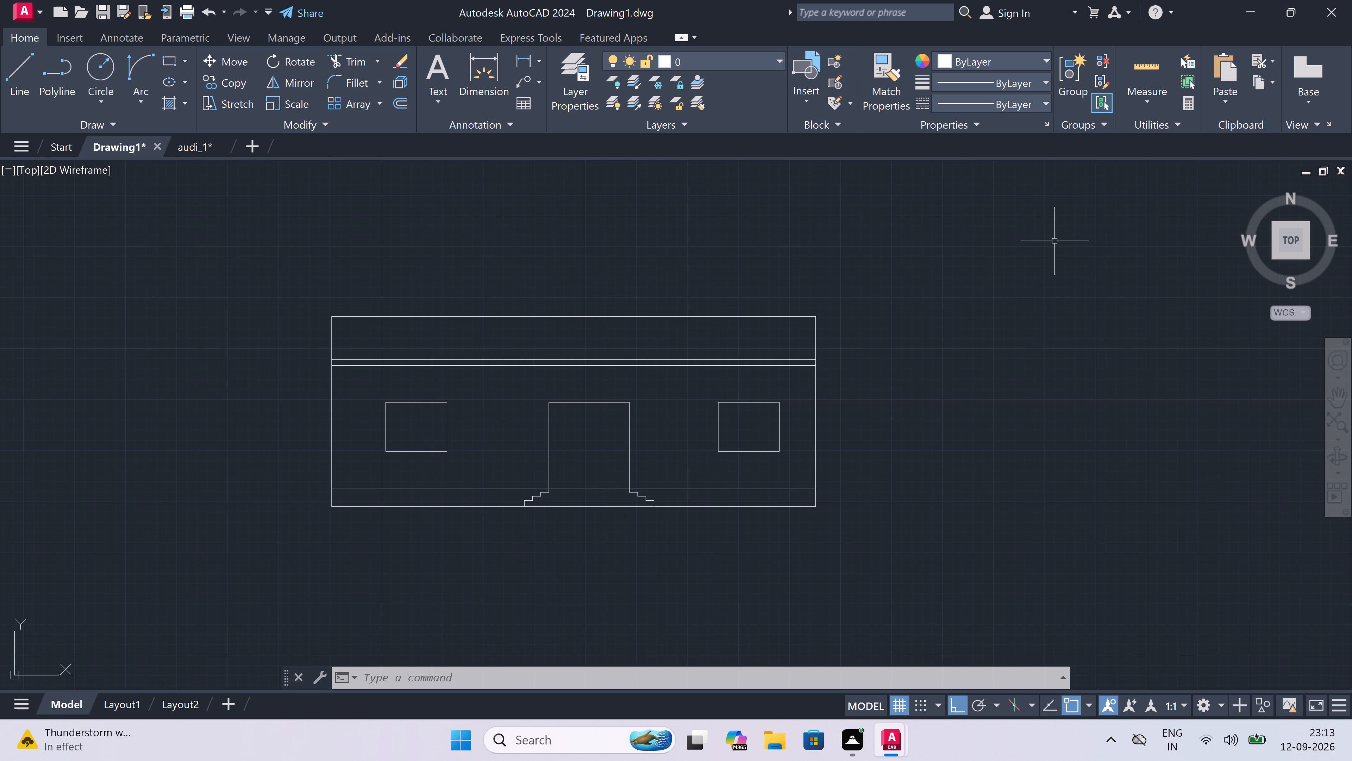
left_click_drag(903, 271, 860, 320)
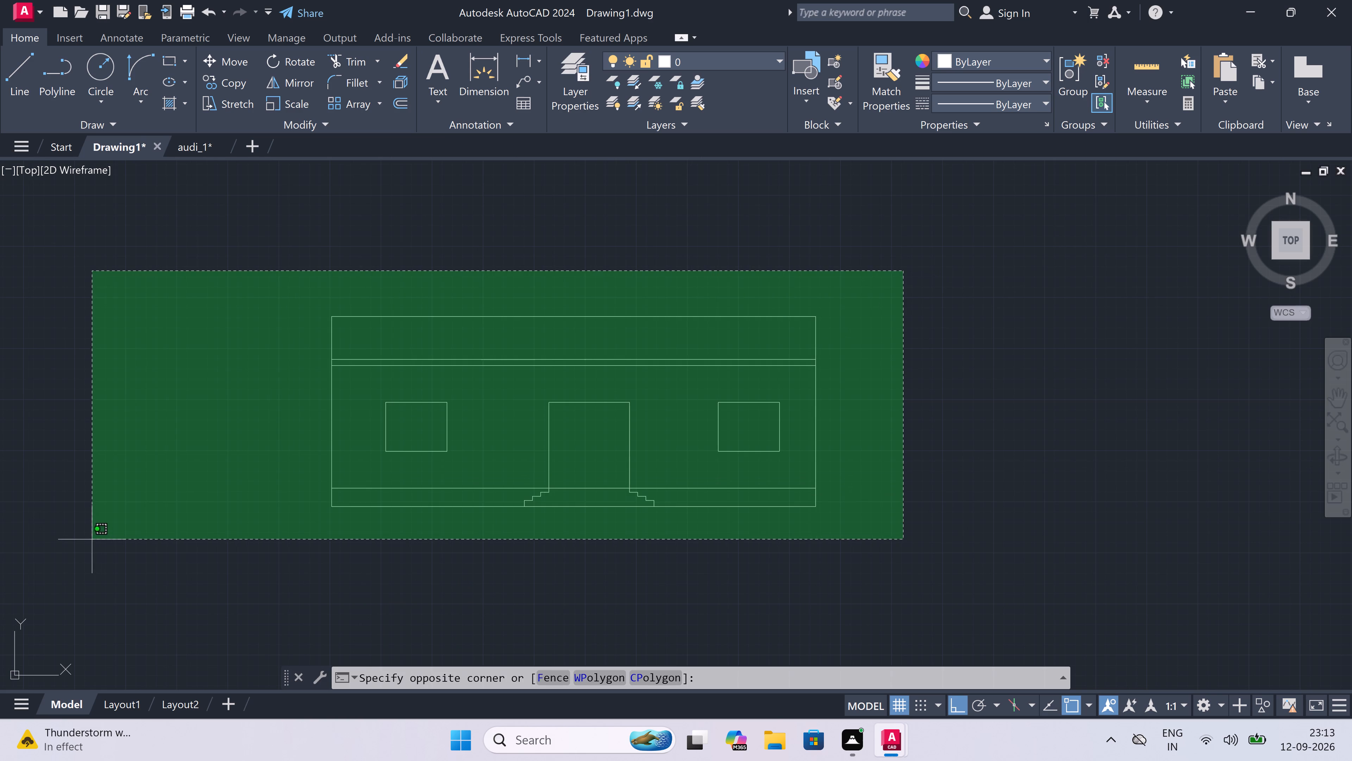
double_click(137, 475)
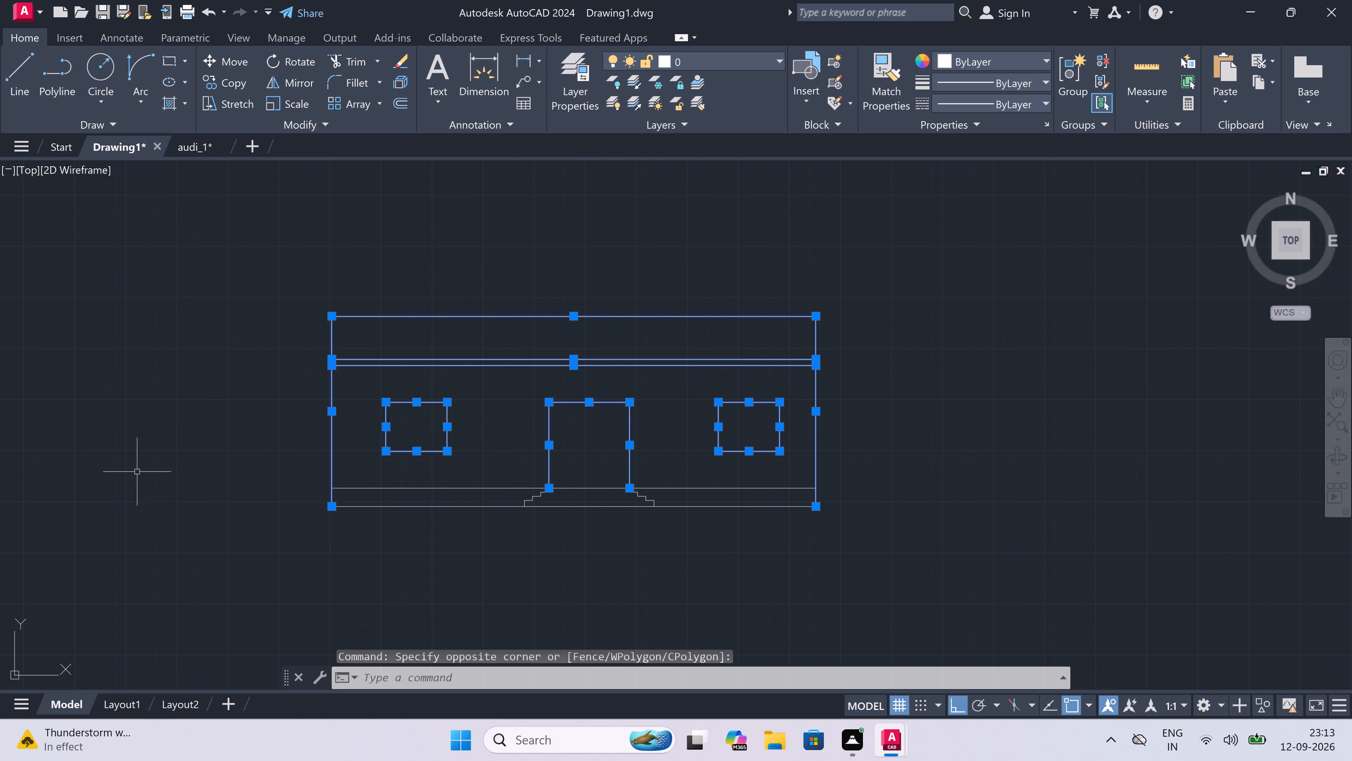
left_click(235, 83)
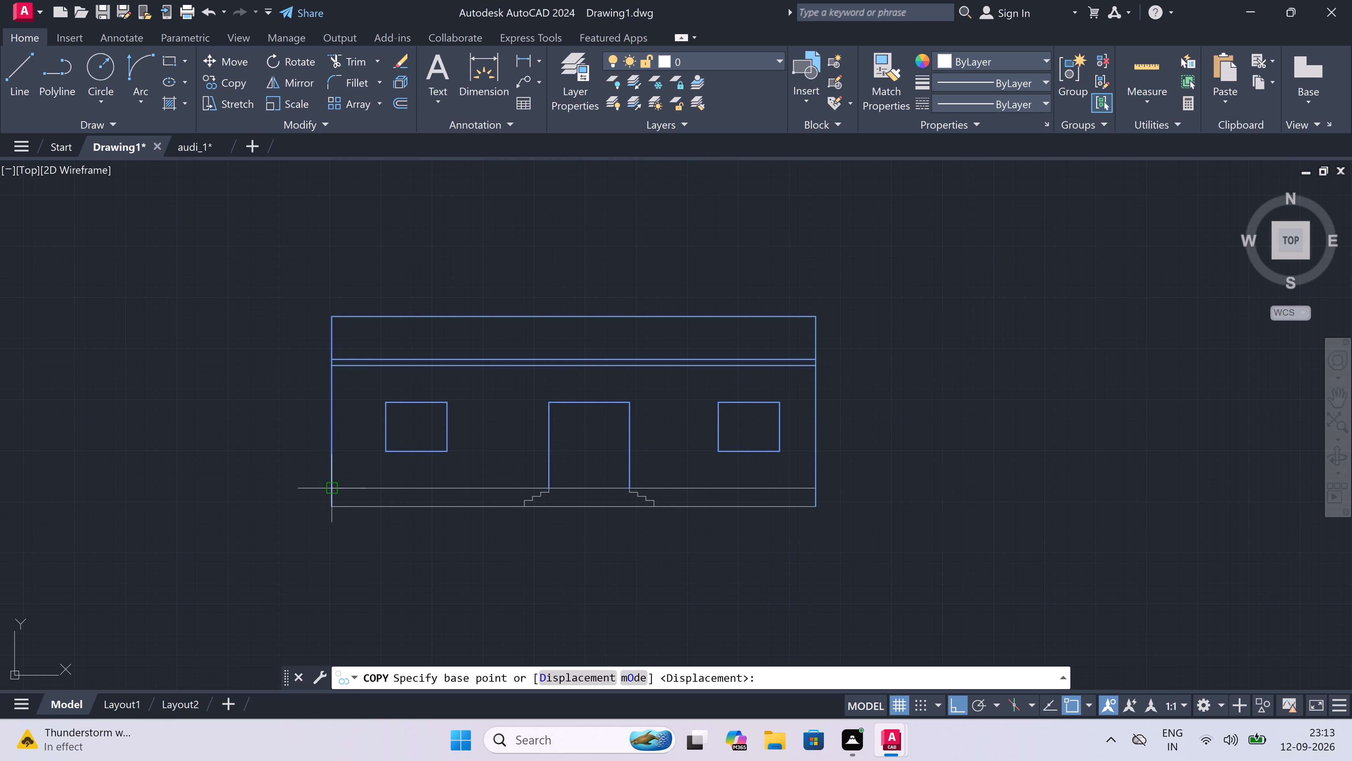
left_click_drag(333, 491, 333, 486)
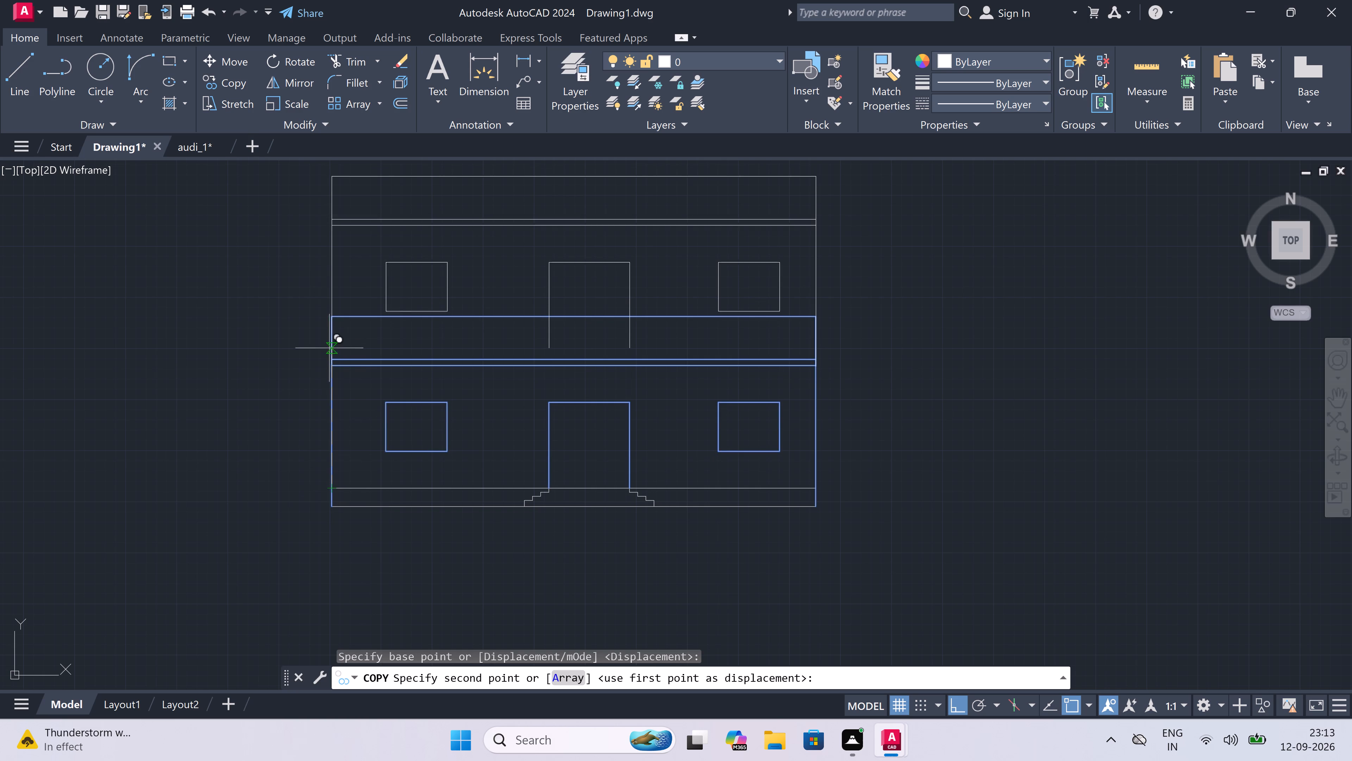
left_click(330, 362)
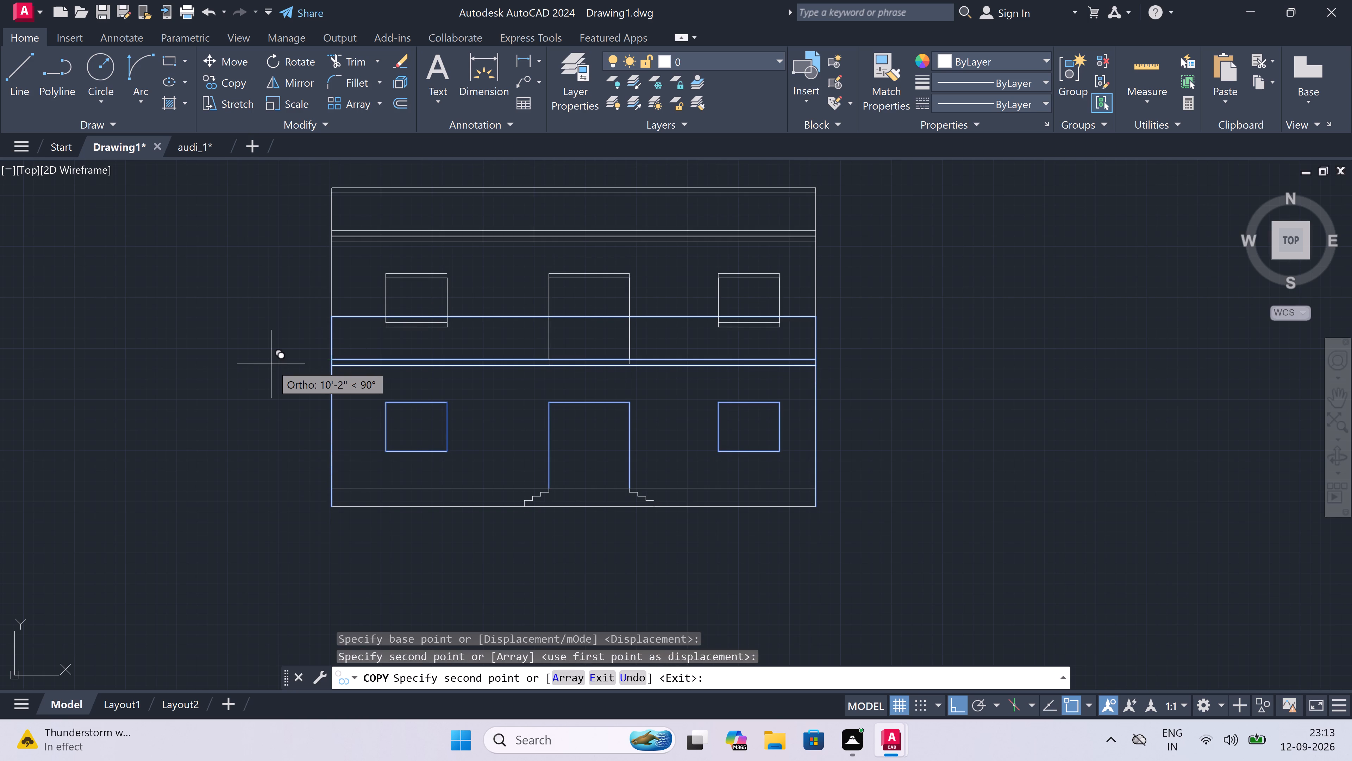
key("Escape")
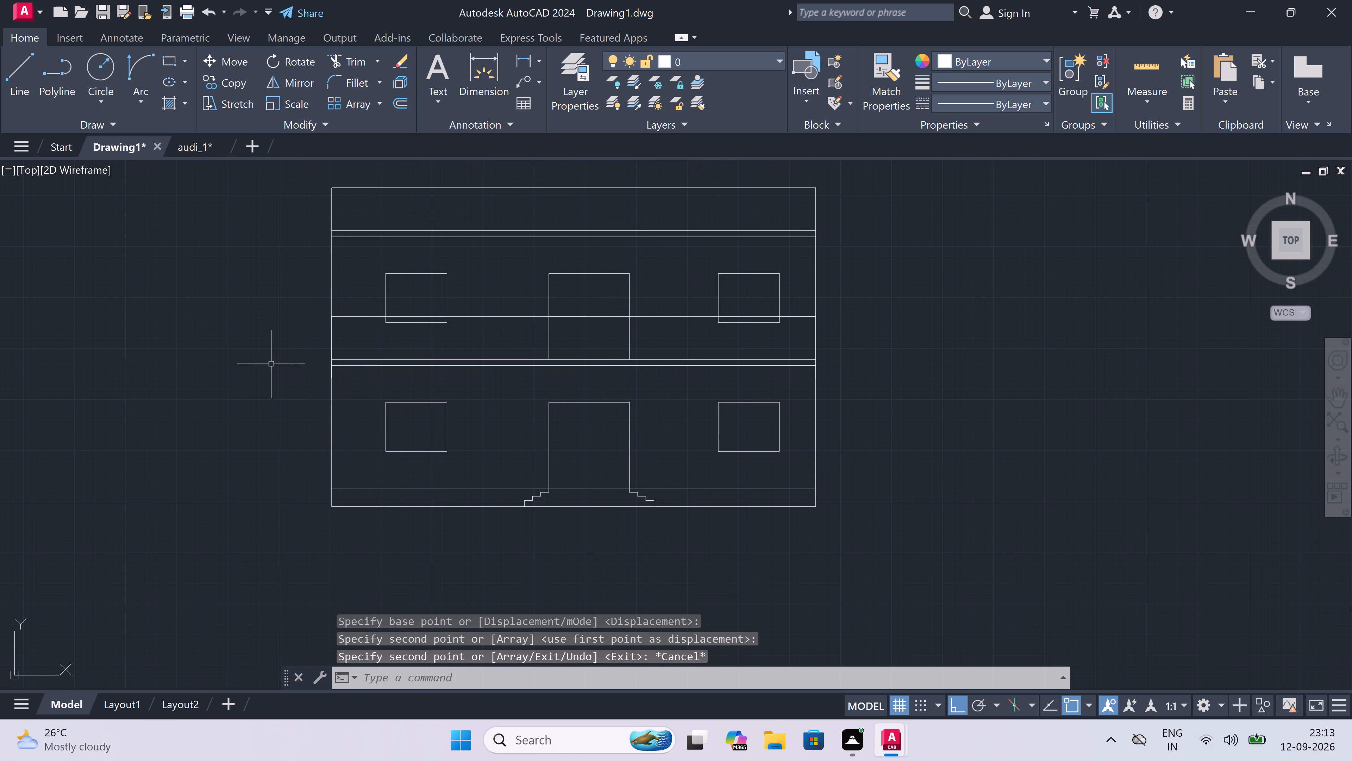
Trim away the left window in the upper copied storey, including its short leftover pieces below the horizontal line.
type("TR")
key("space")
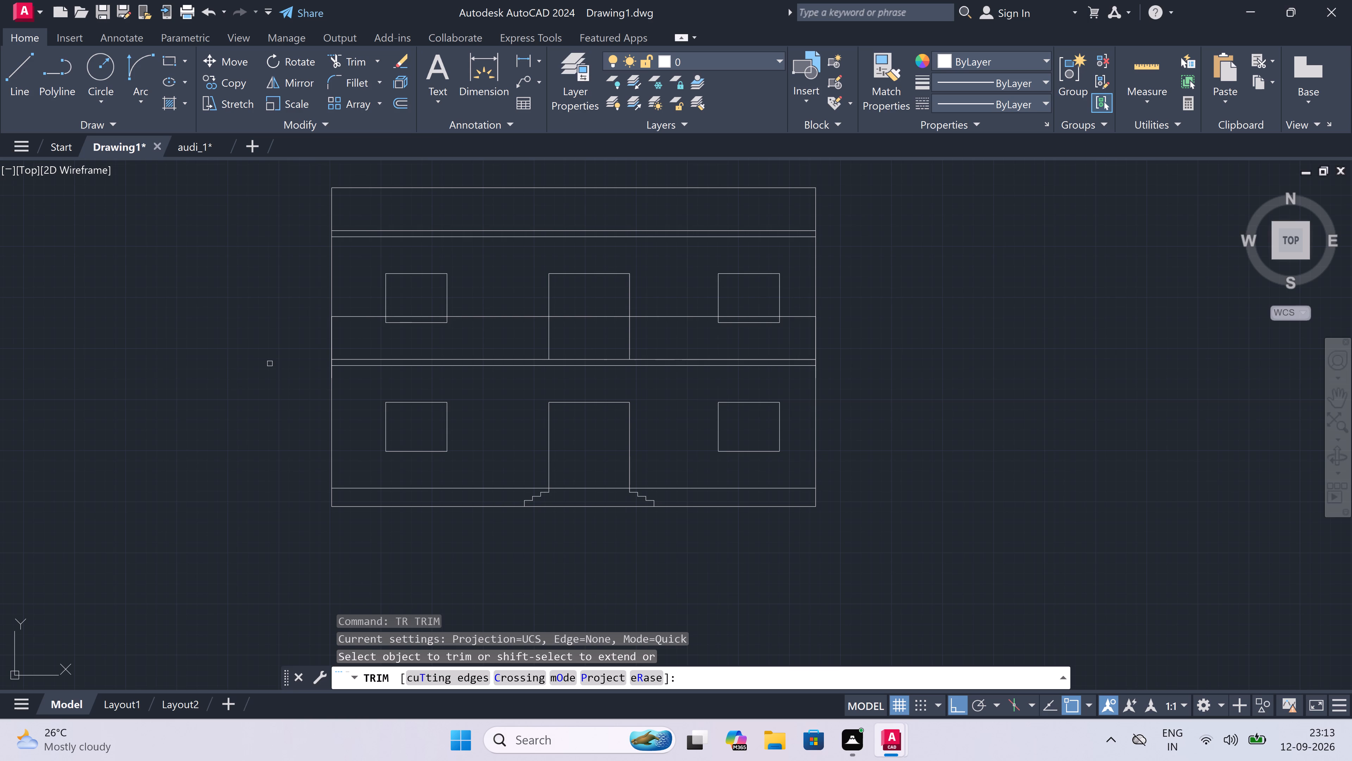
left_click_drag(430, 267, 420, 280)
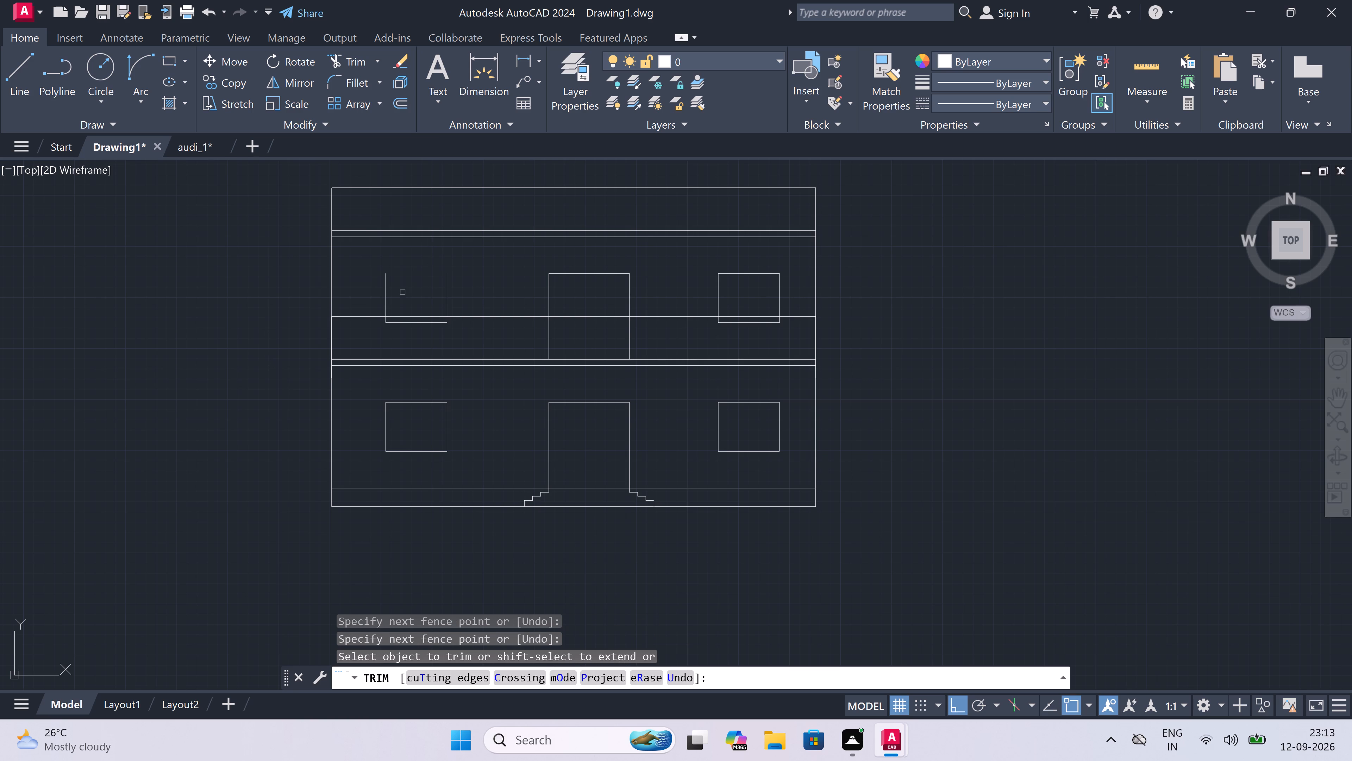
left_click_drag(380, 294, 388, 292)
left_click_drag(455, 288, 452, 292)
scroll(419, 314, "up", 3)
left_click_drag(407, 332, 401, 352)
left_click(393, 368)
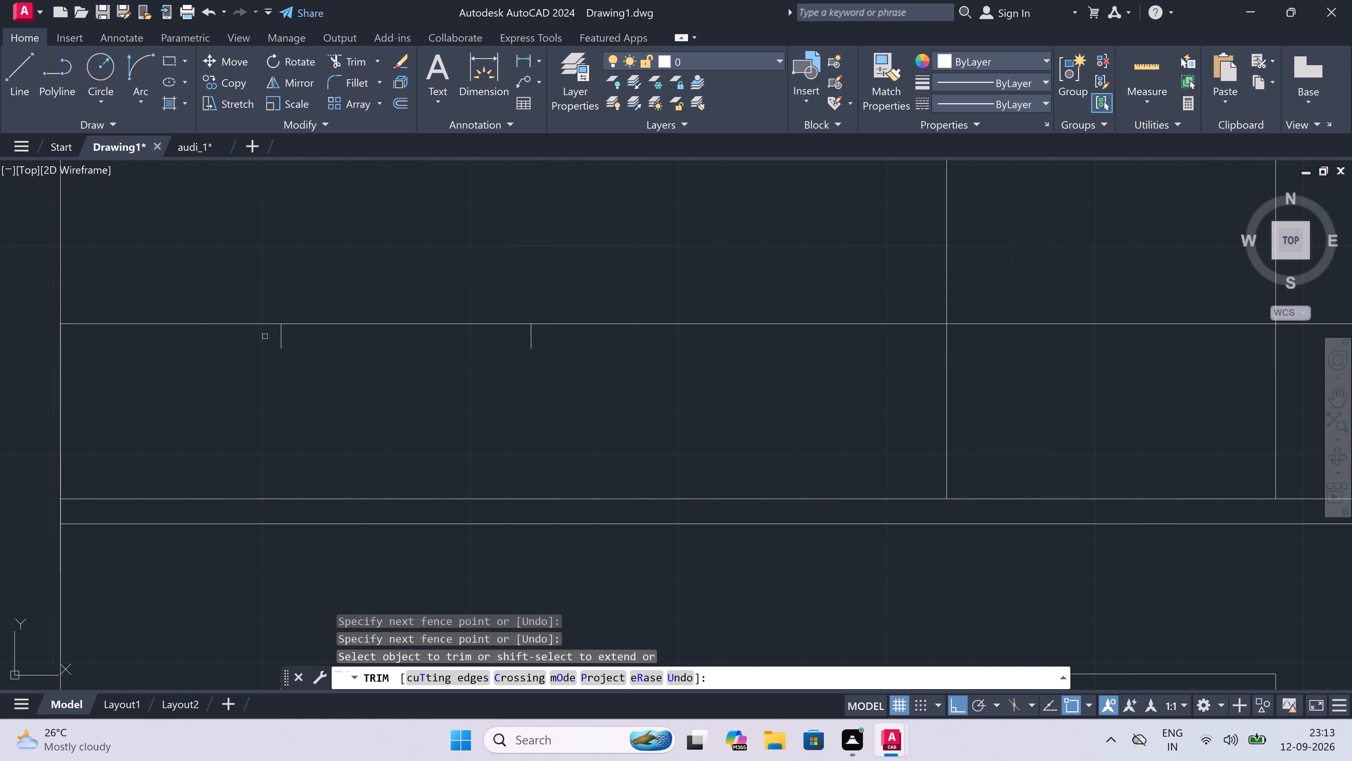
left_click_drag(265, 336, 315, 336)
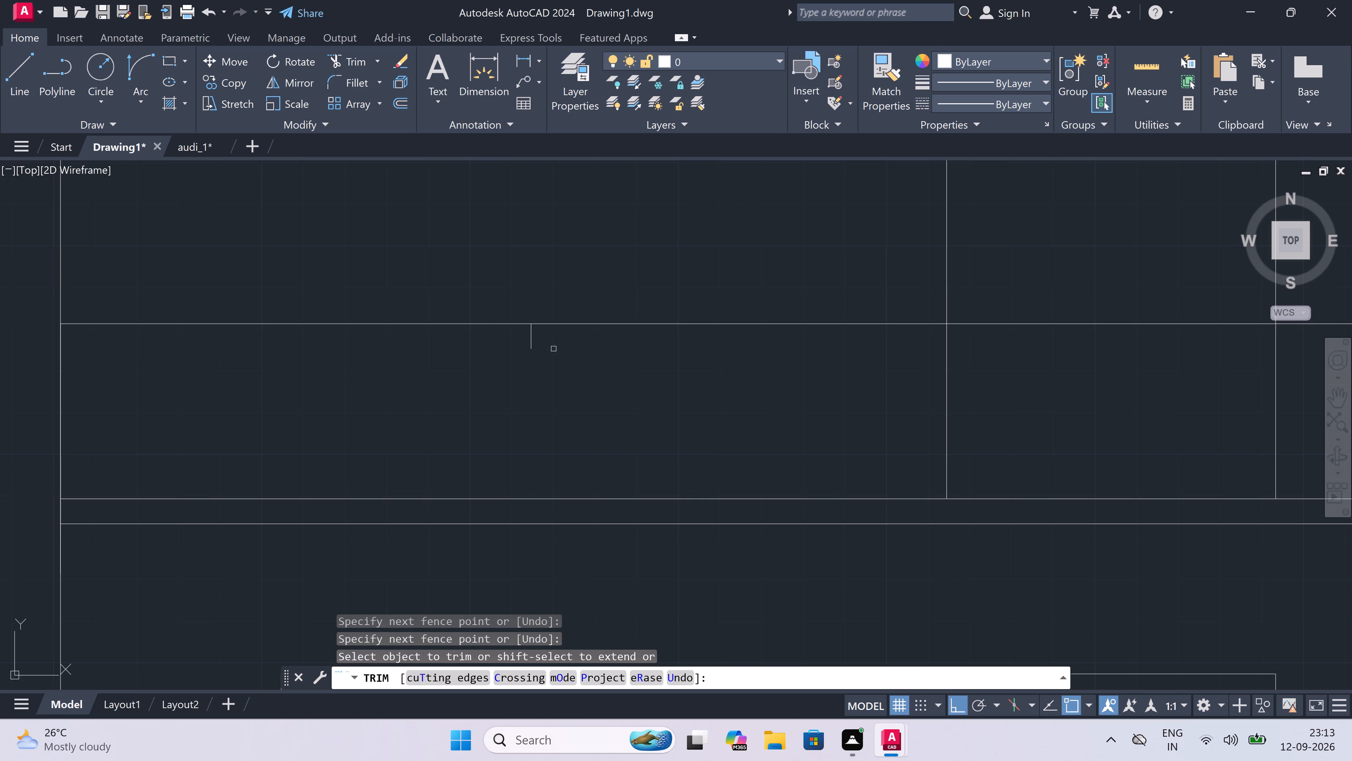
left_click(547, 340)
left_click(512, 341)
Trim away the copied door in the upper storey, removing both jambs and the head line.
scroll(510, 342, "down", 4)
scroll(728, 363, "up", 2)
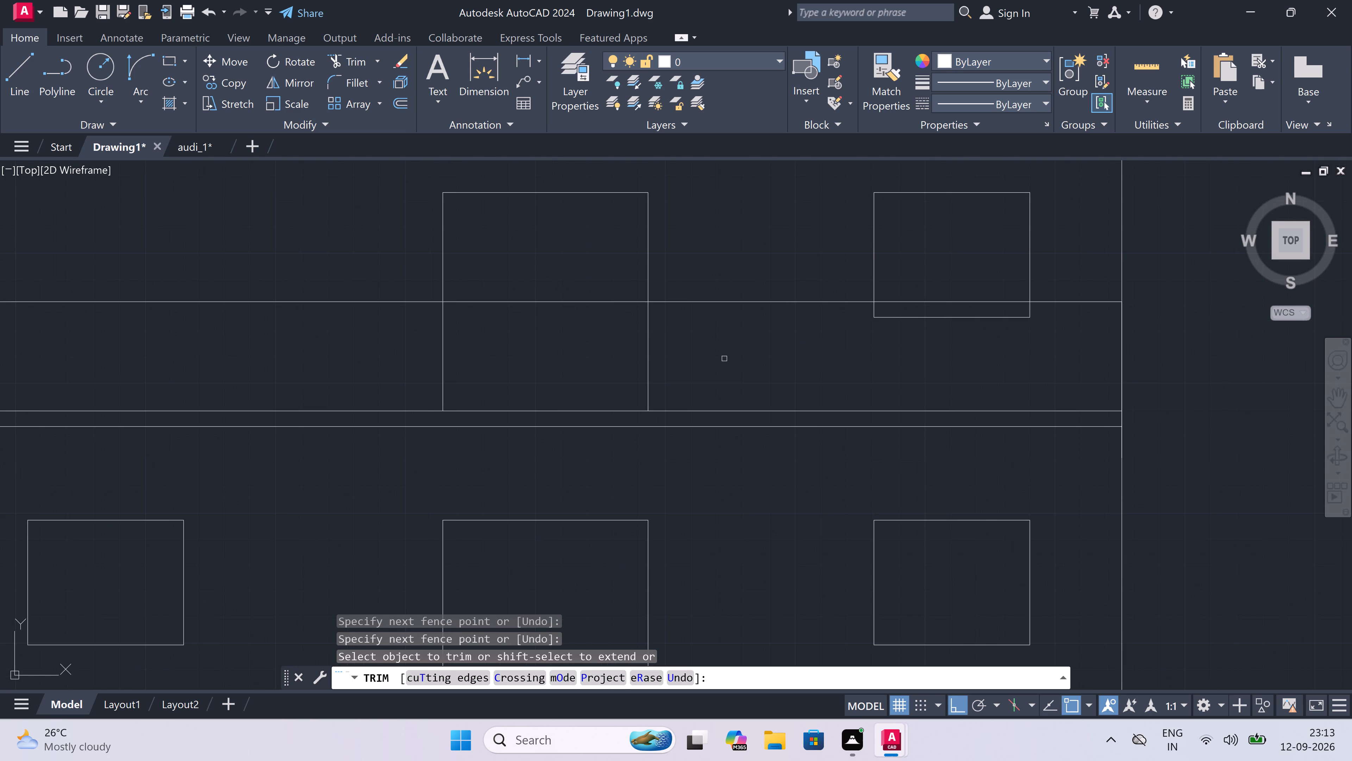
left_click_drag(723, 359, 656, 365)
left_click_drag(290, 366, 486, 330)
left_click(718, 317)
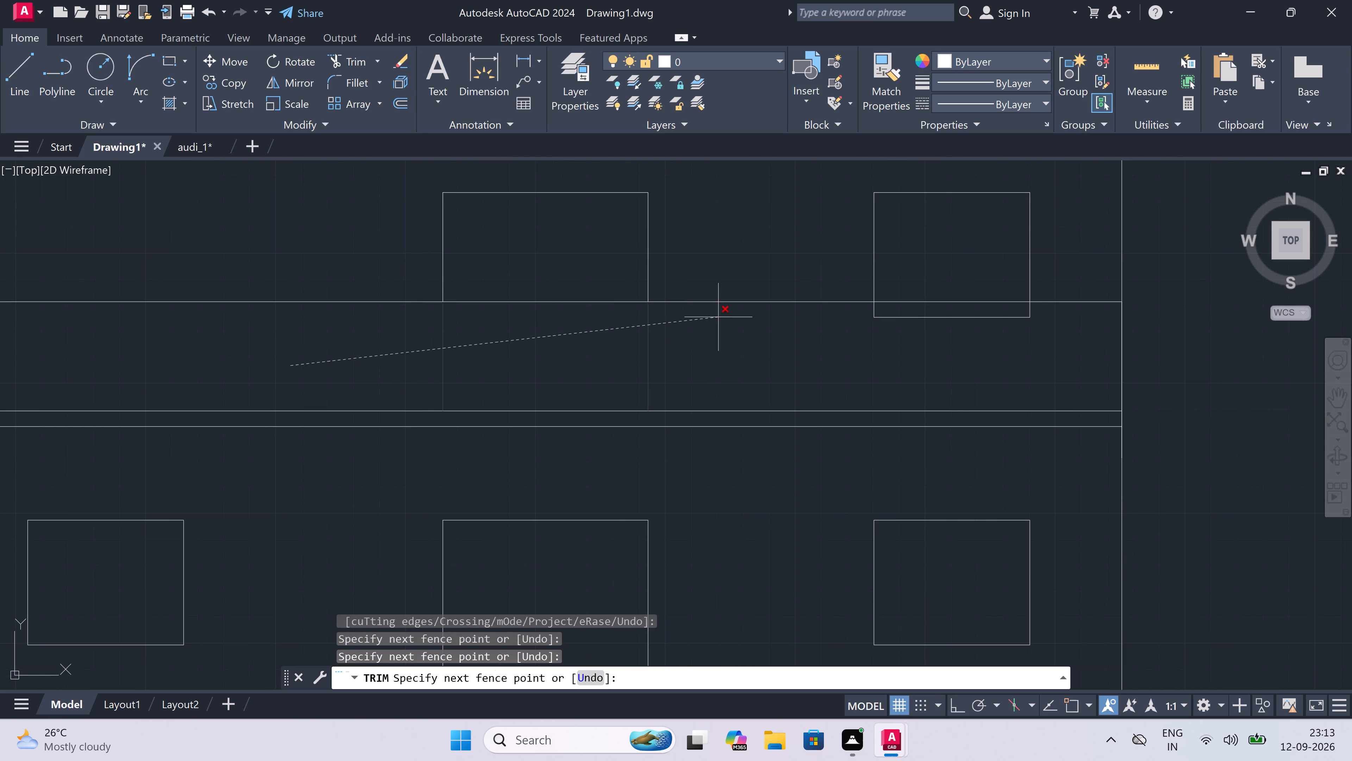
left_click_drag(703, 238, 674, 249)
left_click(441, 264)
left_click_drag(441, 264, 442, 264)
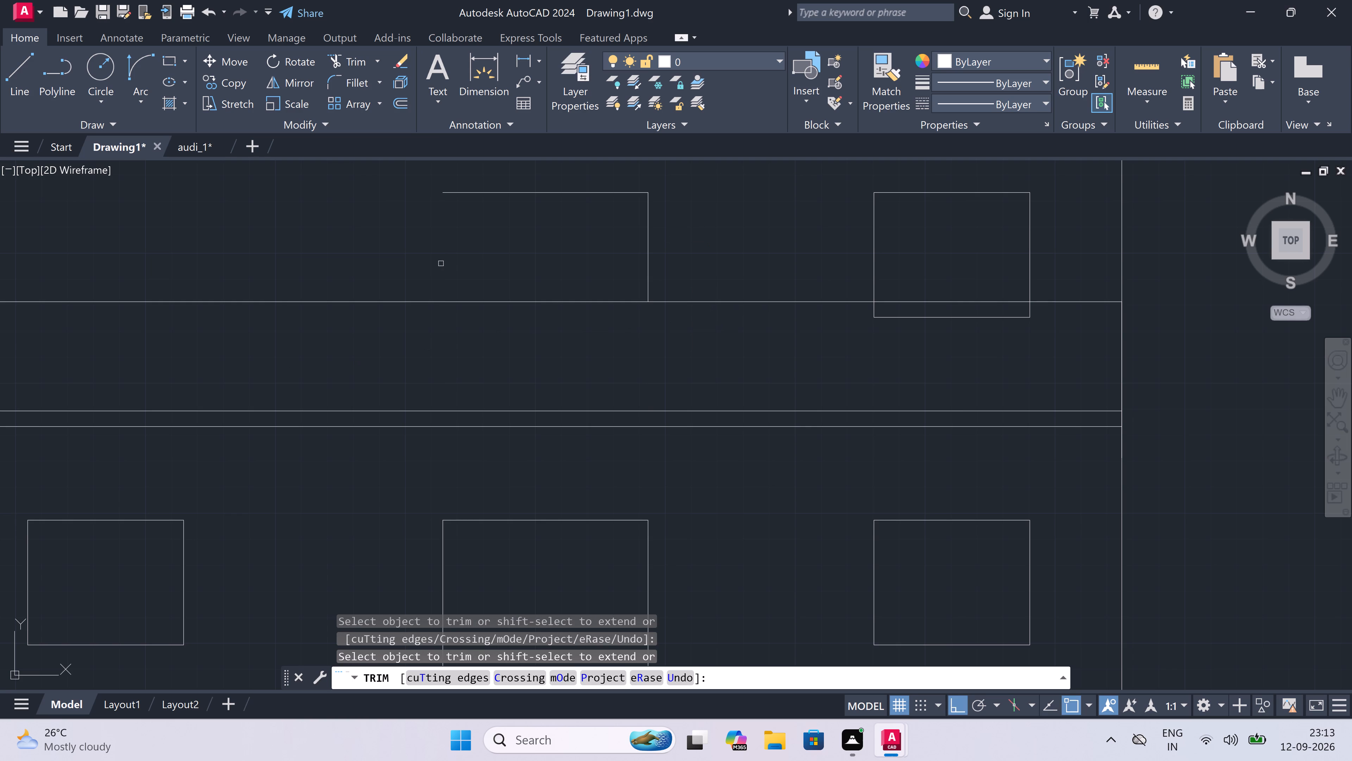
left_click_drag(442, 264, 449, 262)
left_click(649, 247)
left_click_drag(614, 186, 609, 205)
left_click(607, 208)
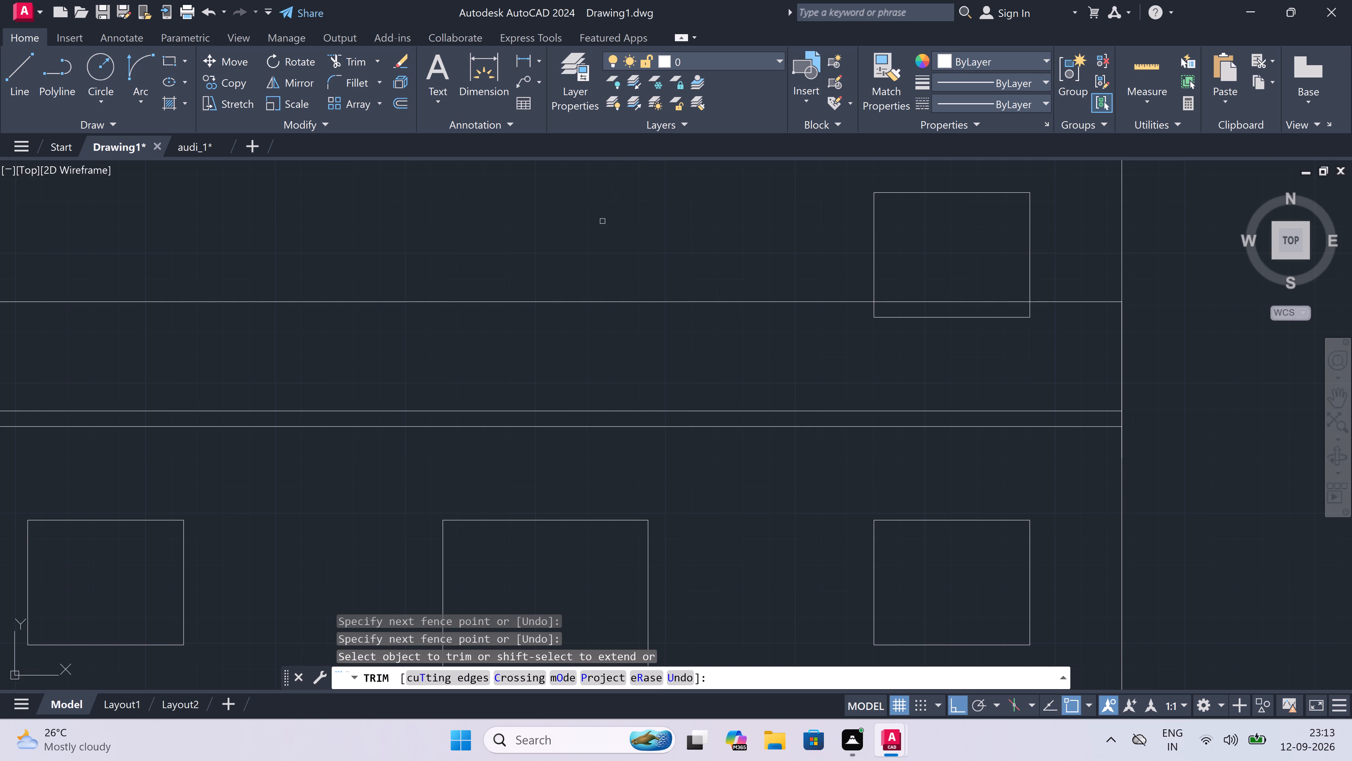
scroll(555, 264, "down", 2)
scroll(517, 238, "down", 1)
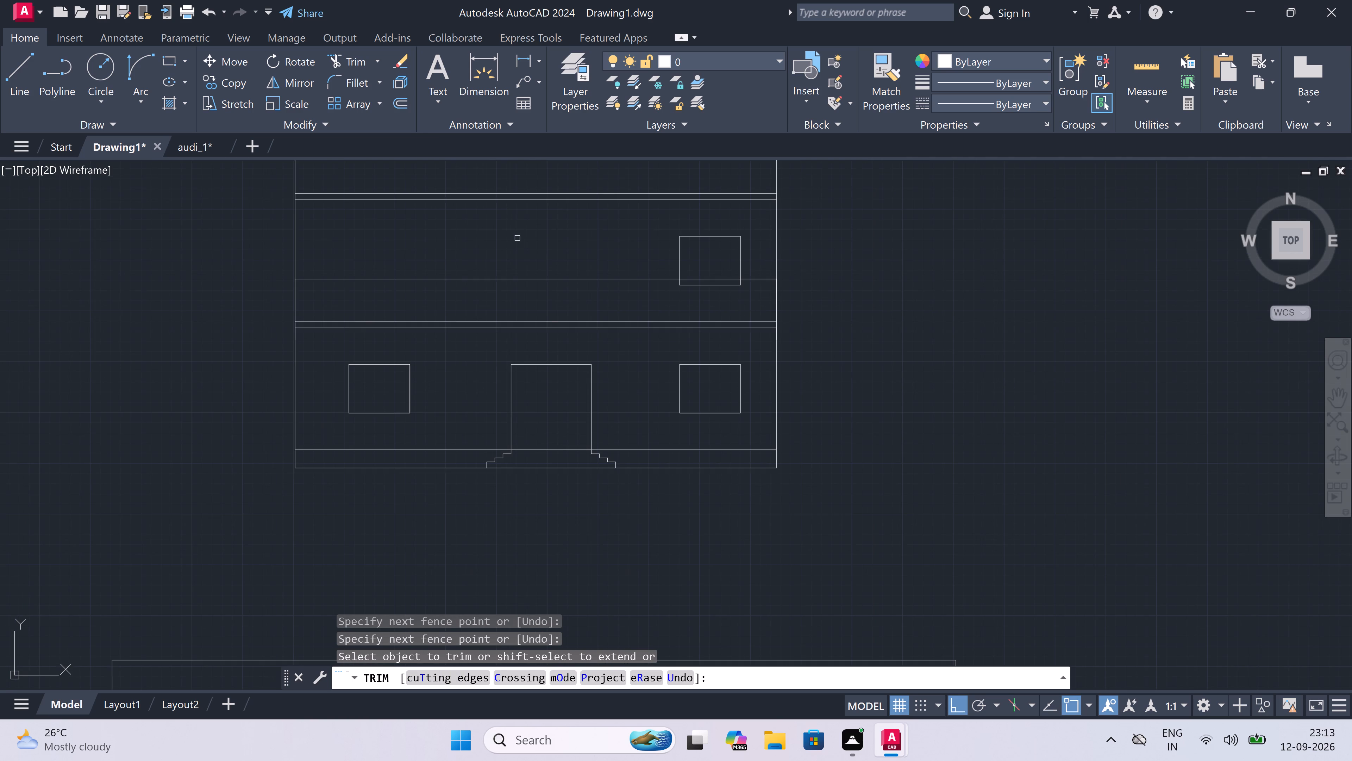
scroll(517, 238, "down", 1)
scroll(494, 233, "up", 3)
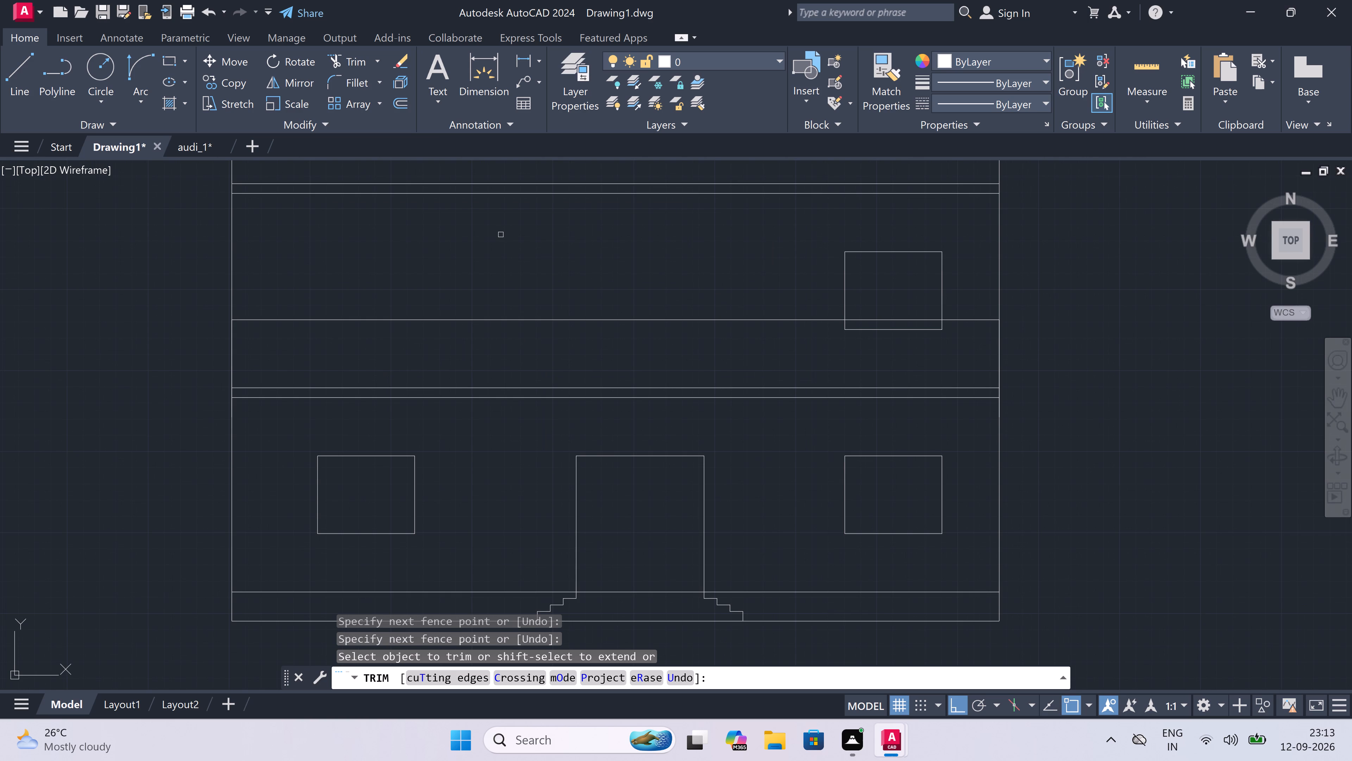
key("Escape")
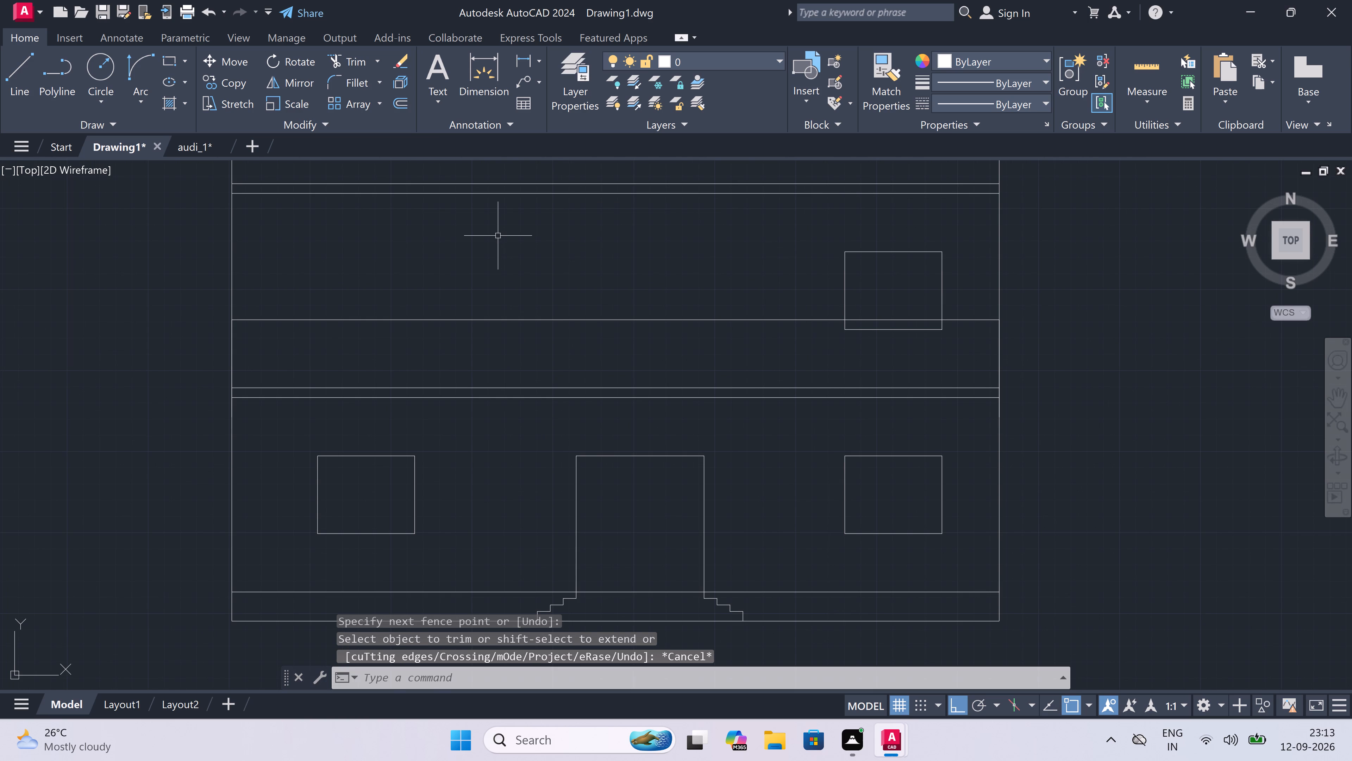
Erase the upper line of each closely spaced slab line pair, one in the upper storey and one in the lower.
scroll(498, 238, "down", 2)
scroll(495, 231, "up", 1)
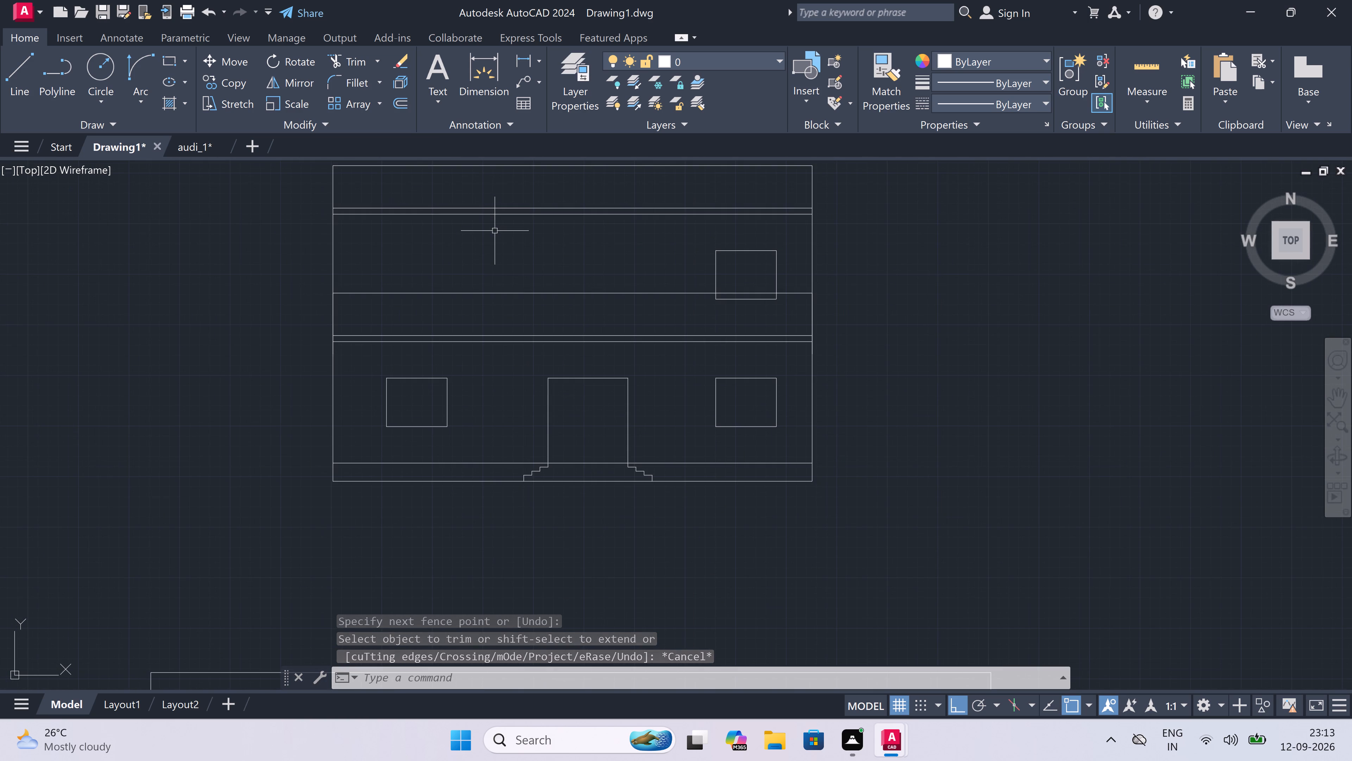
left_click(504, 209)
key("Delete")
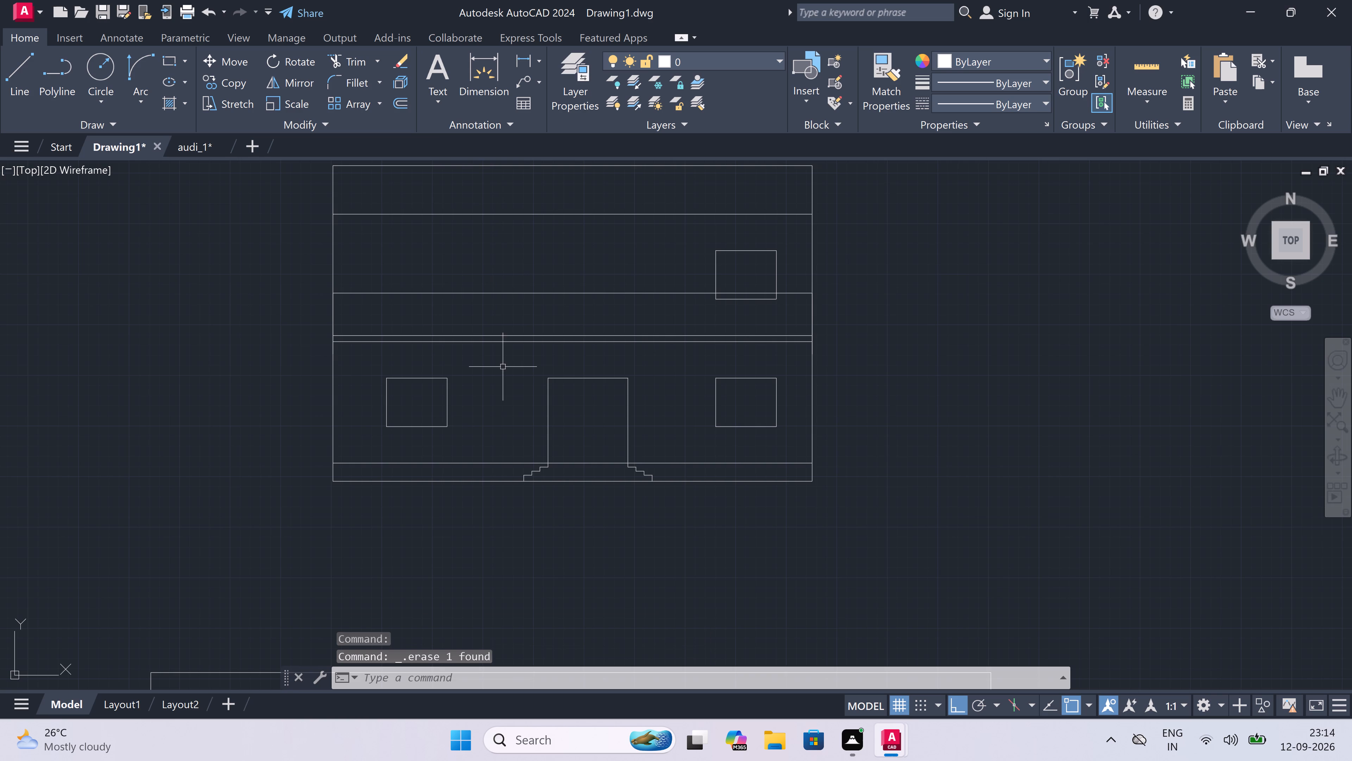
left_click(491, 335)
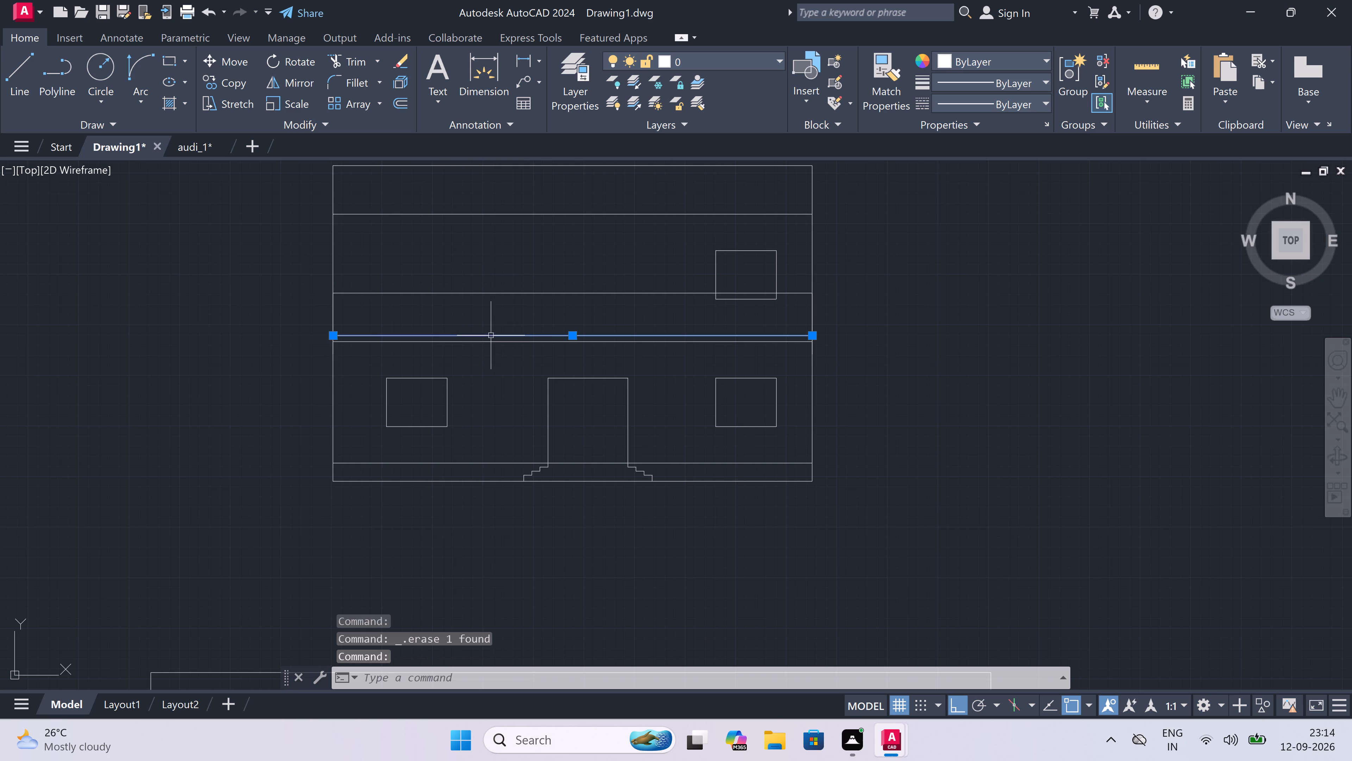
key("Delete")
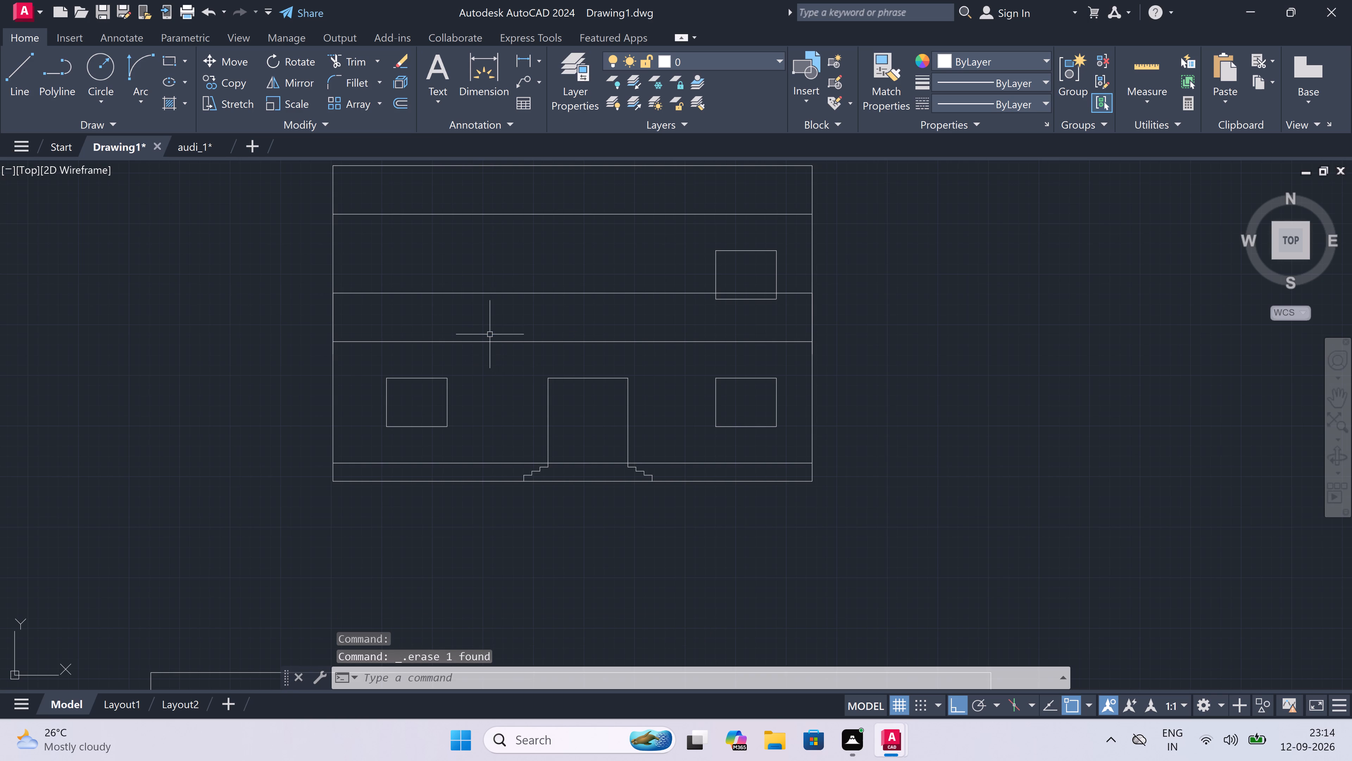
Trim away the parts of the upper storey's remaining window below the horizontal line, removing both side stubs and the bottom edge.
scroll(729, 304, "up", 4)
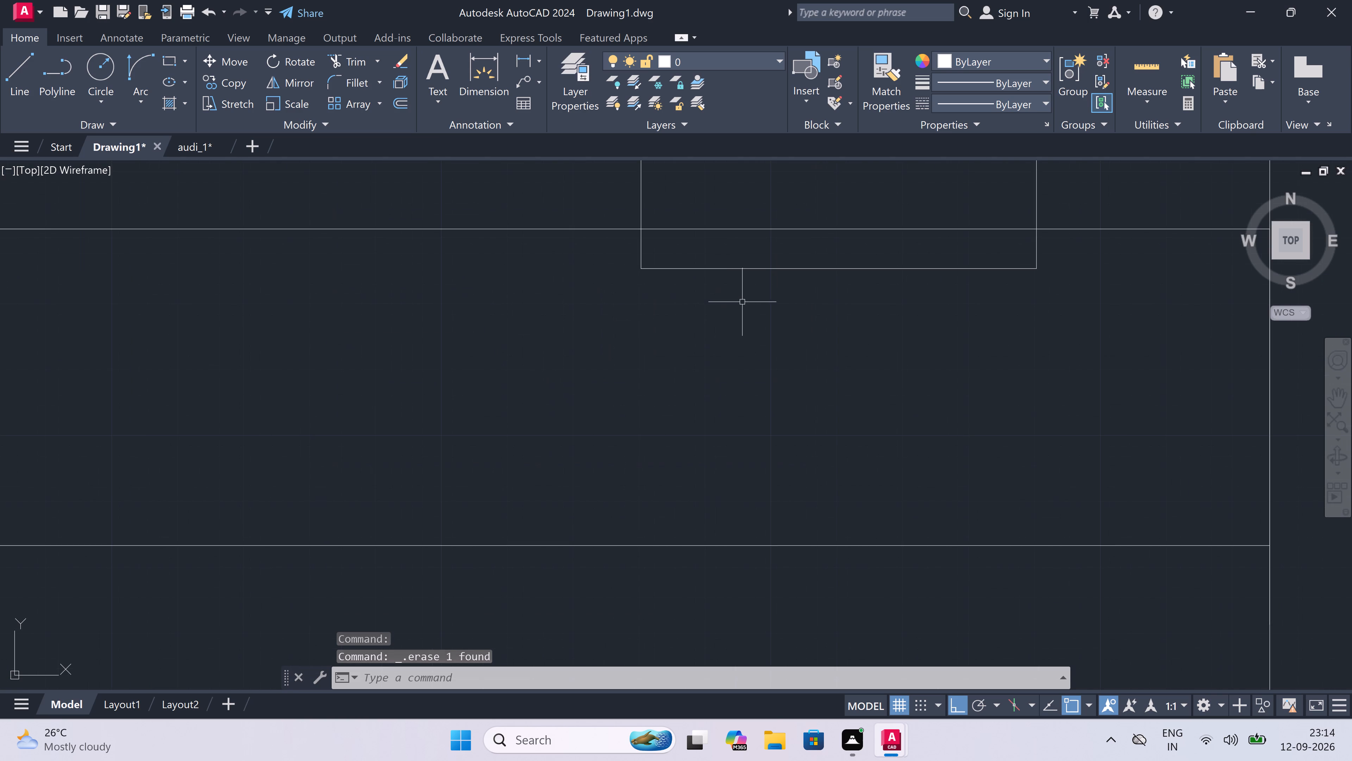
type("TR")
key("space")
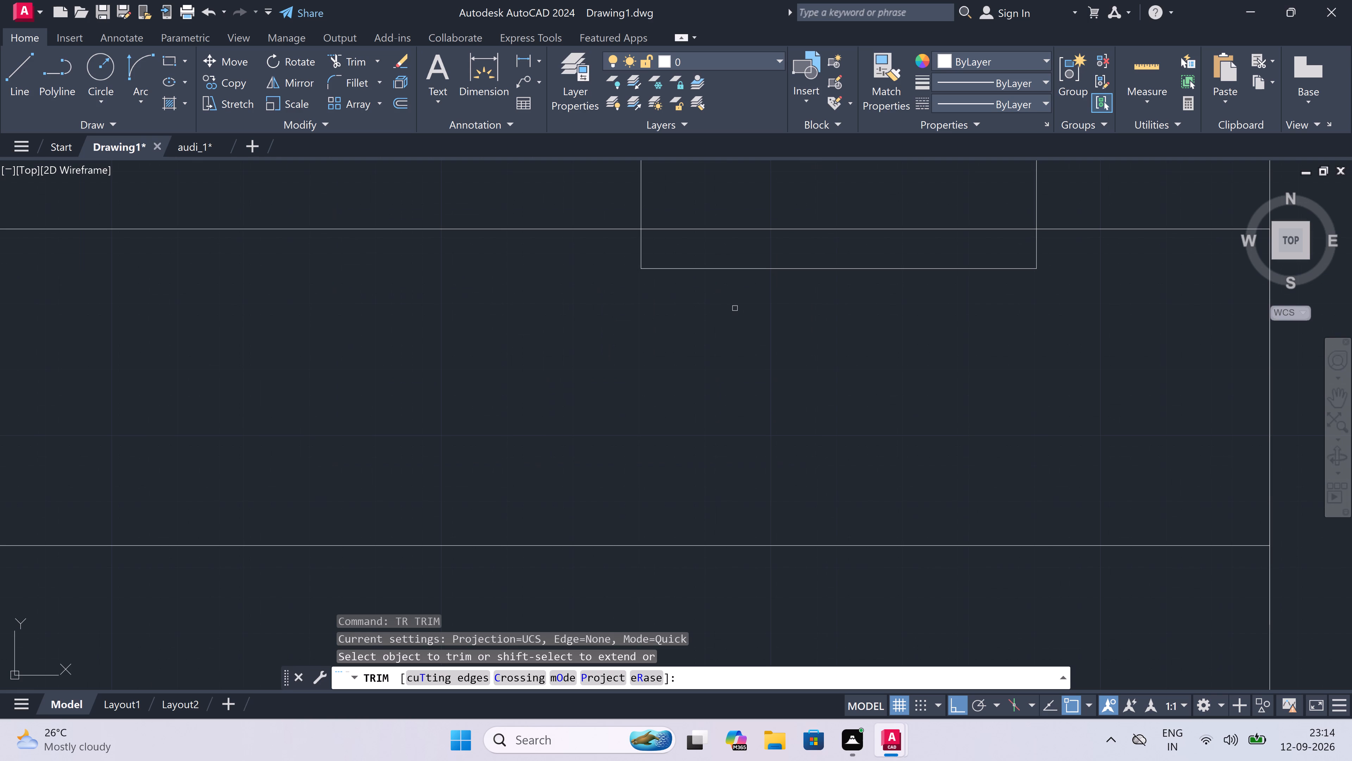
left_click_drag(1057, 253, 1028, 253)
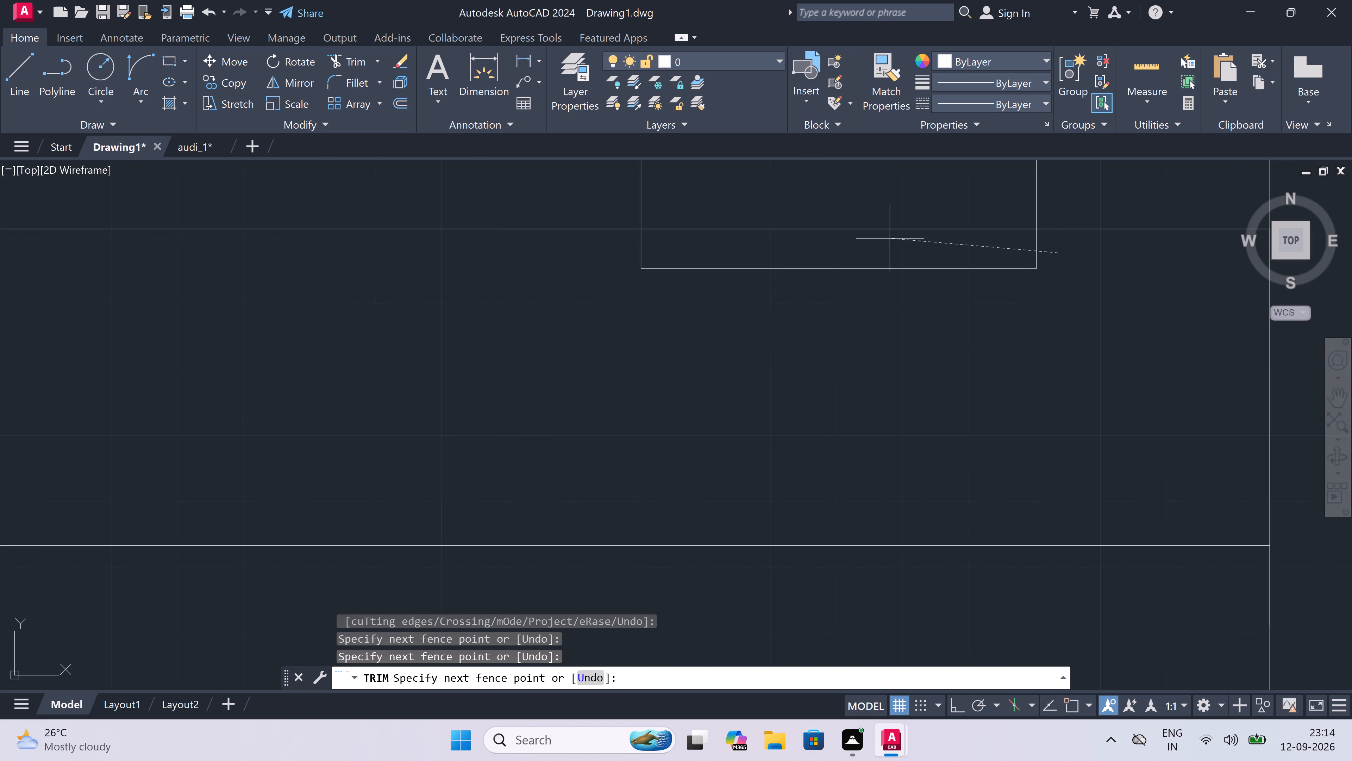
left_click(568, 260)
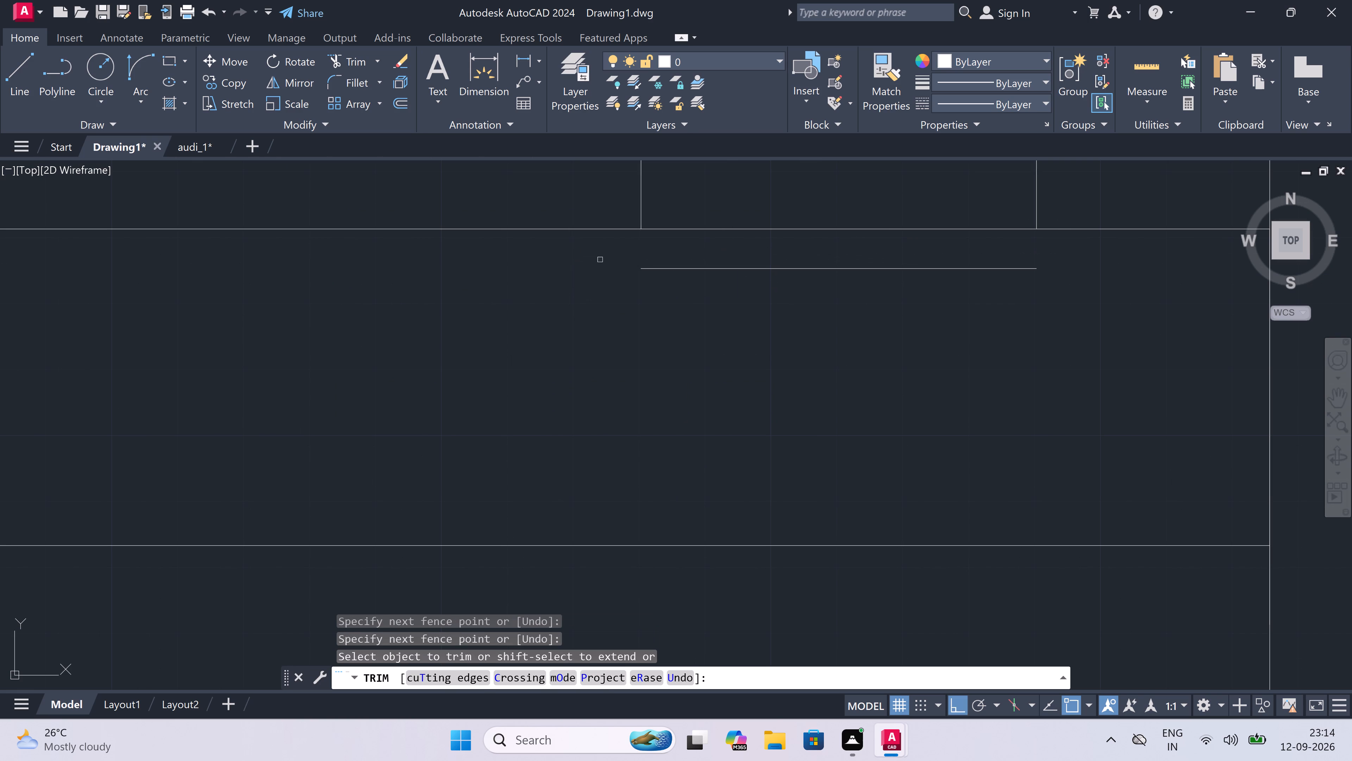
left_click_drag(719, 228, 719, 233)
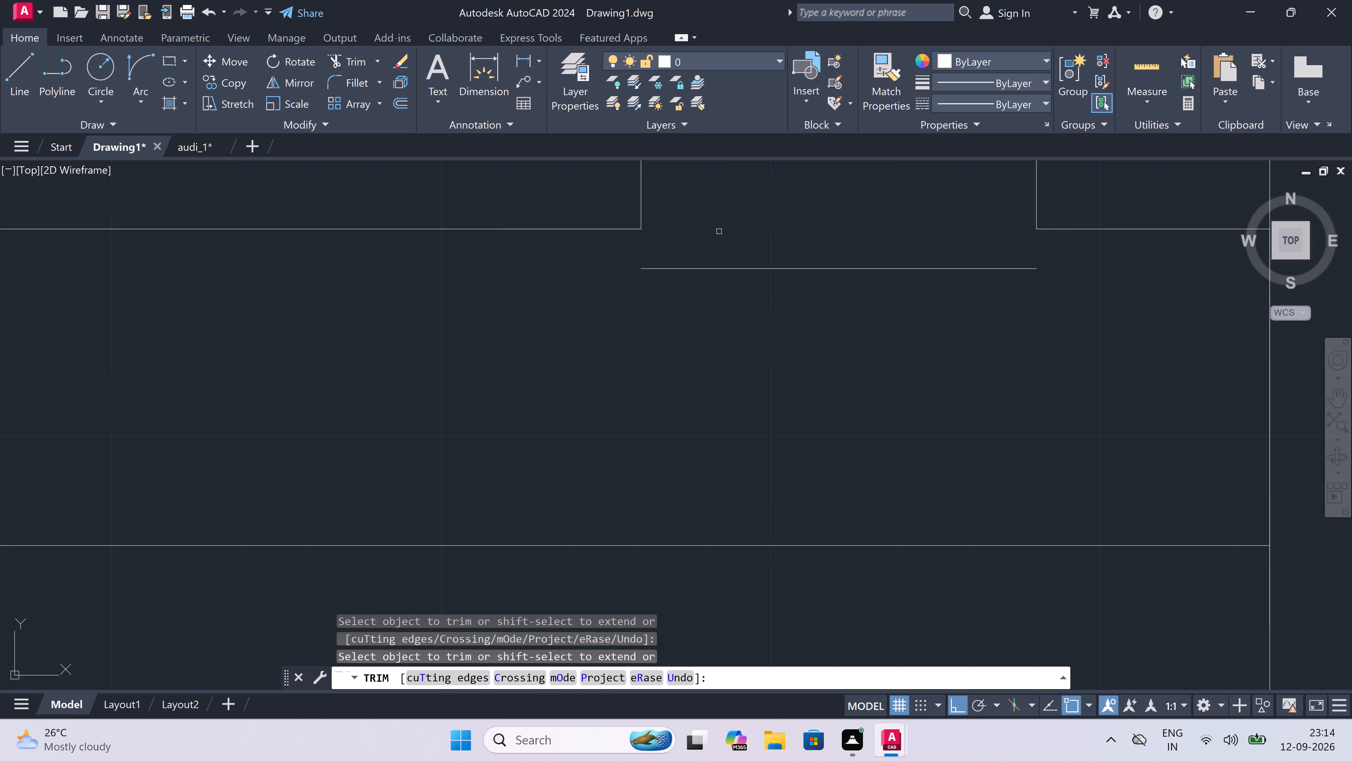
key("ctrl+z")
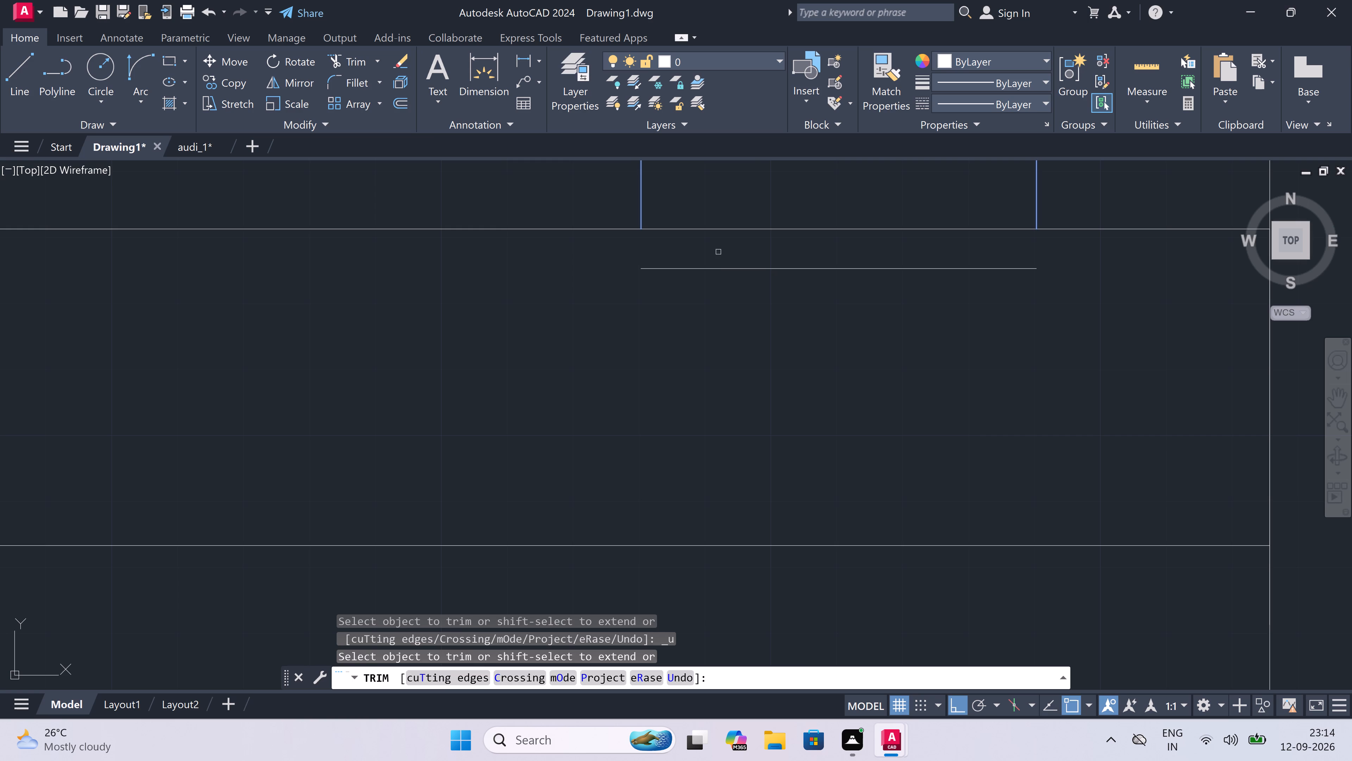
double_click(718, 252)
left_click(714, 301)
scroll(714, 302, "down", 6)
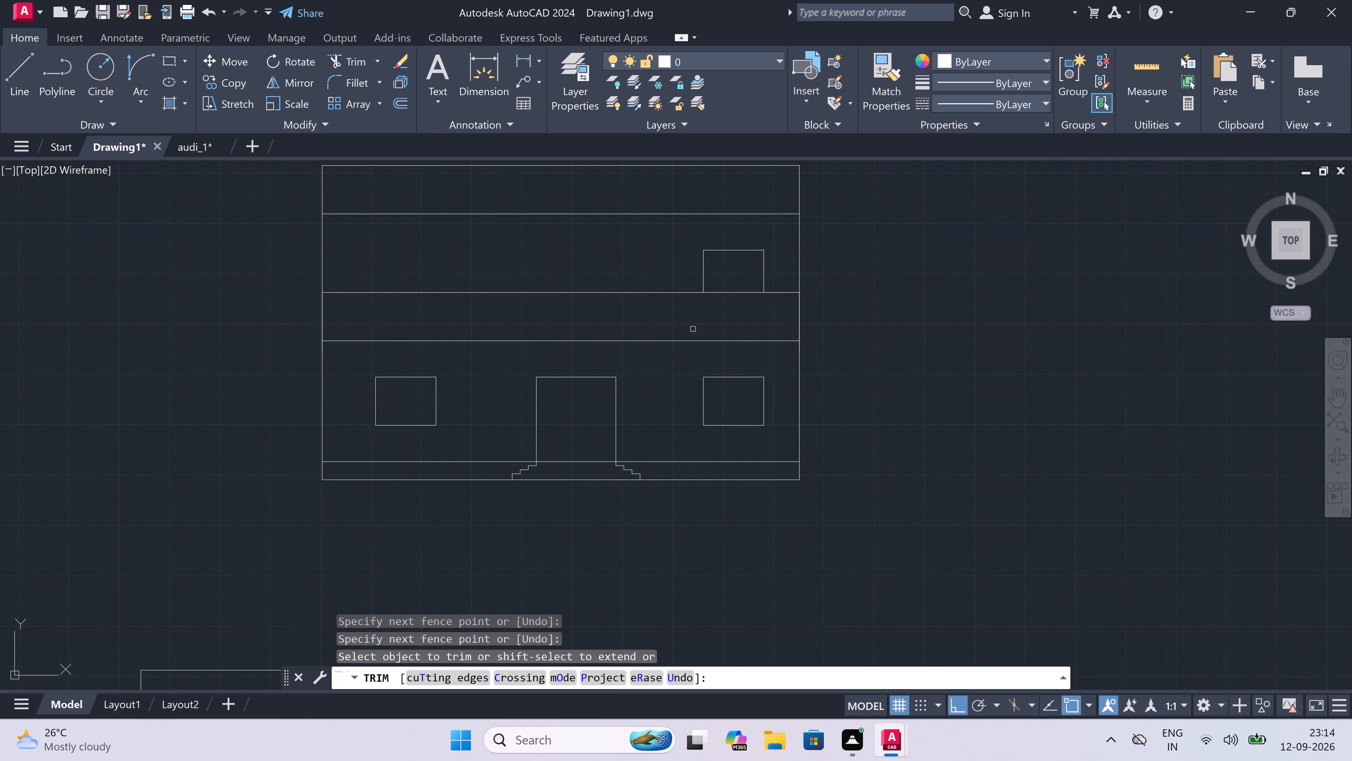
scroll(524, 261, "up", 2)
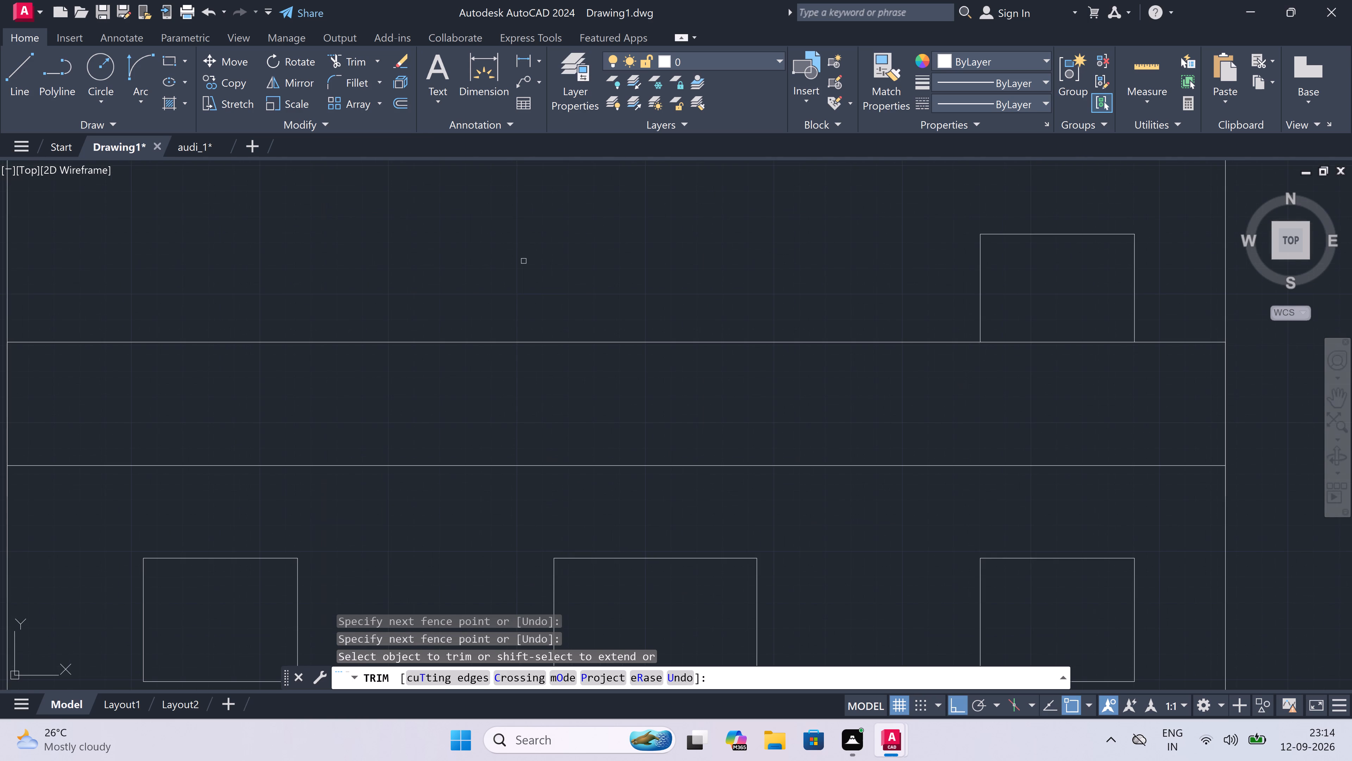
key("Escape")
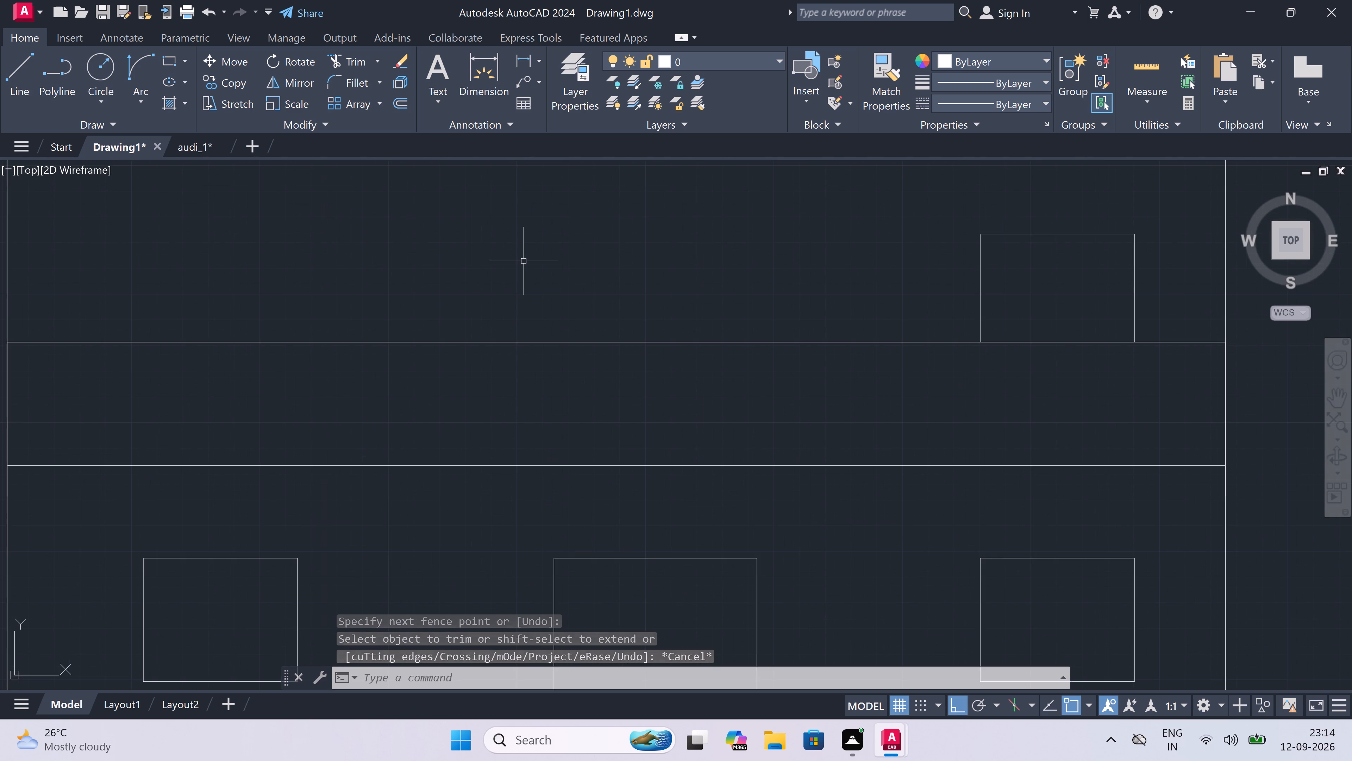
Draw a line from the upper window's top-left corner about 21'-8" horizontally left, continuing with a vertical segment down toward the slab line.
type("L")
key("space")
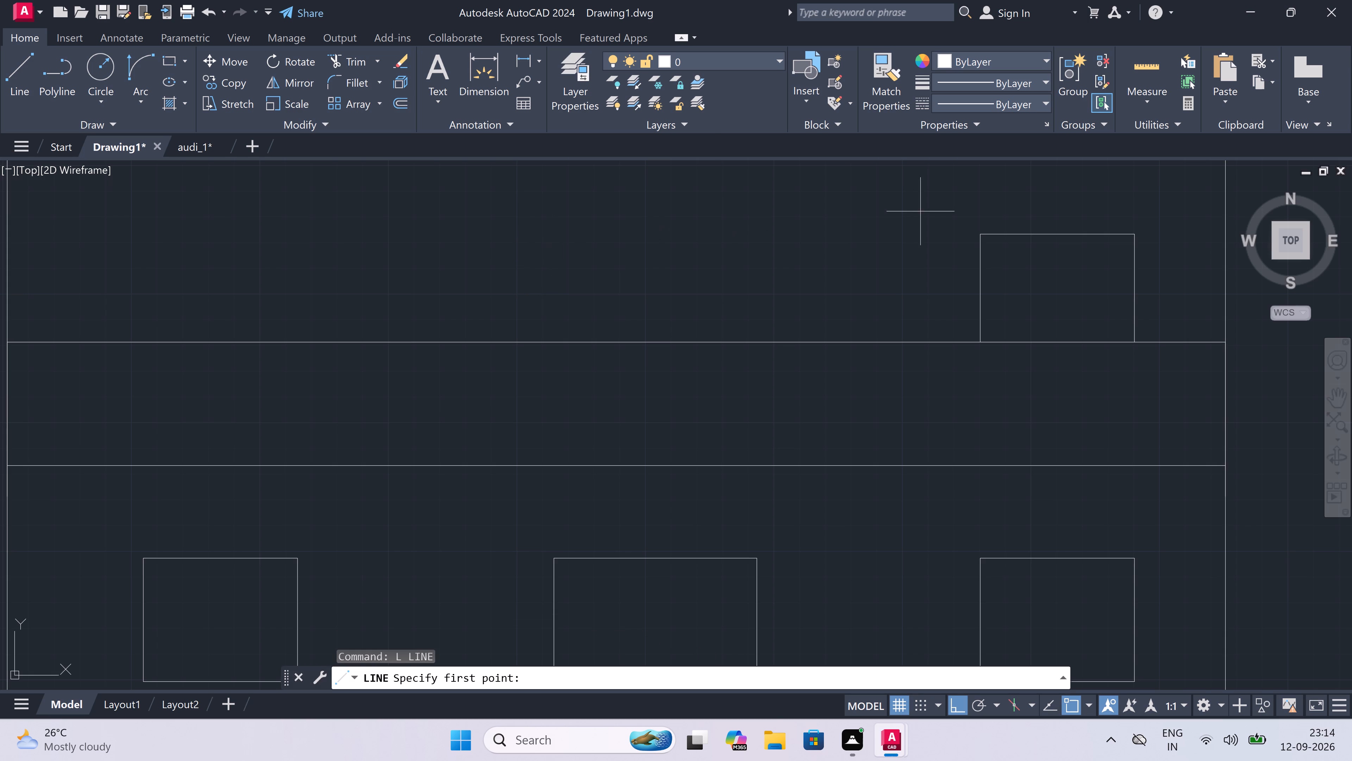
left_click(977, 233)
scroll(314, 186, "down", 2)
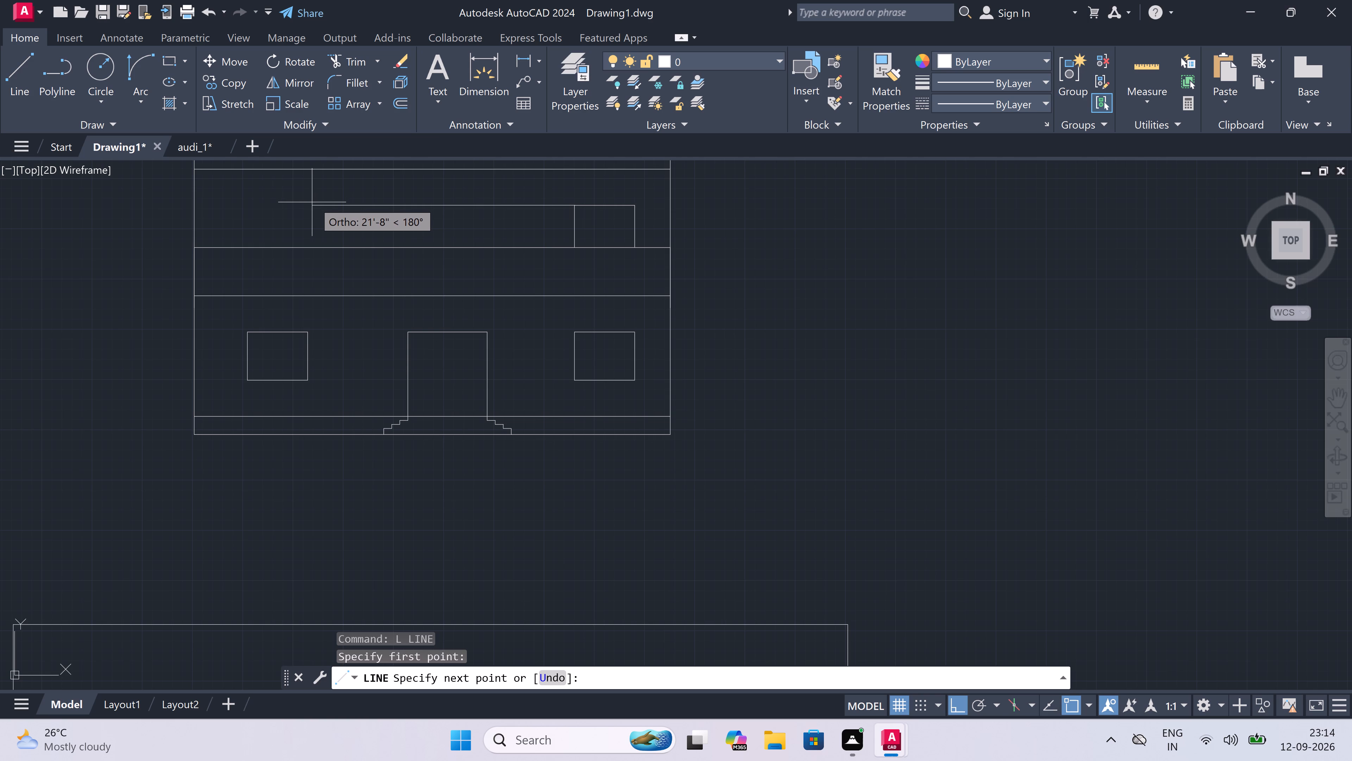
left_click(312, 202)
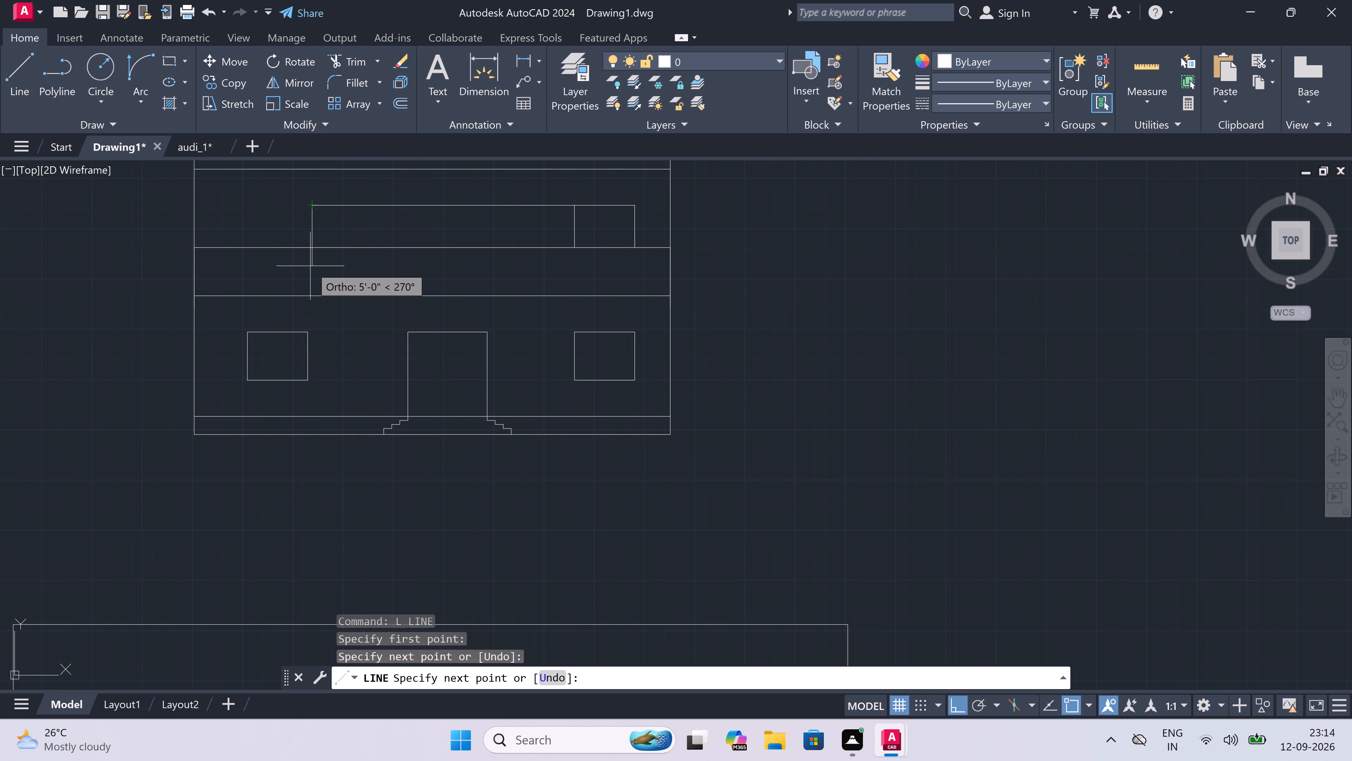
scroll(310, 266, "up", 3)
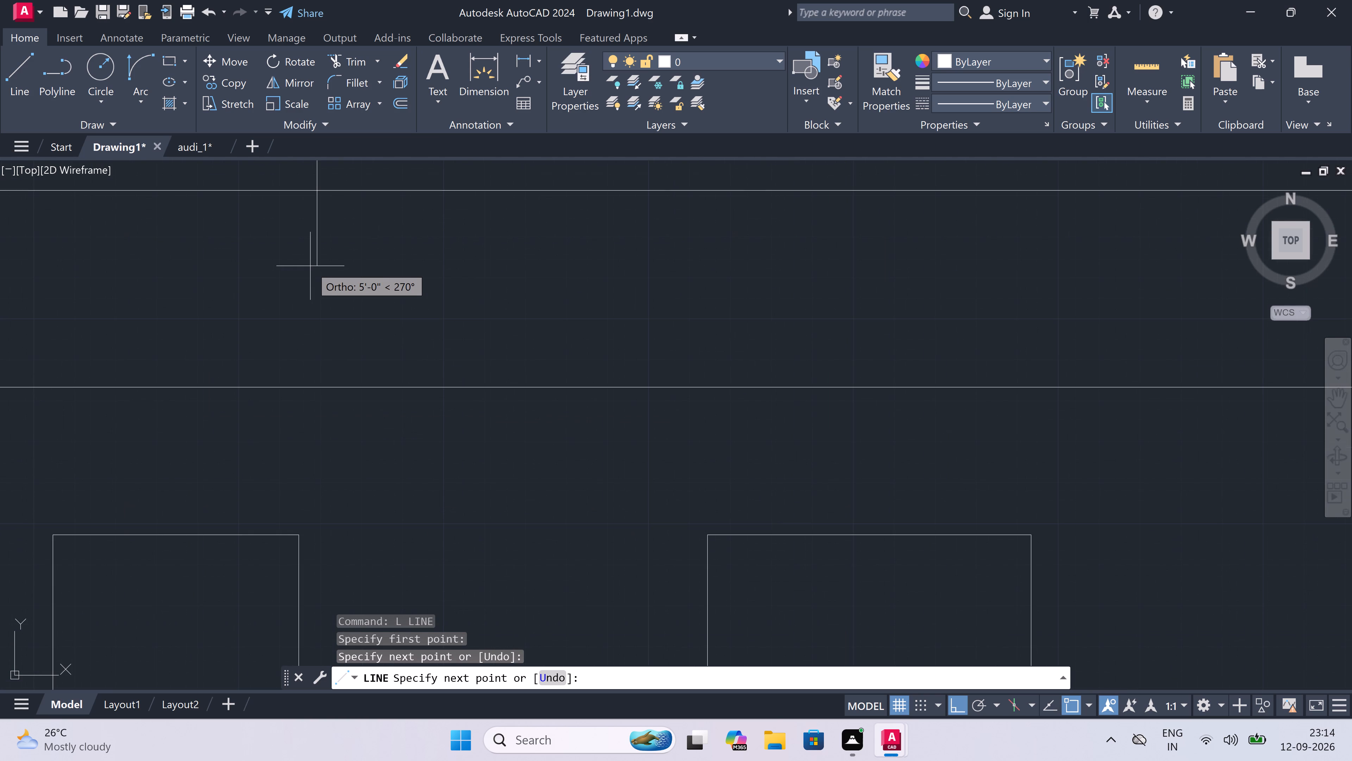
scroll(311, 287, "down", 2)
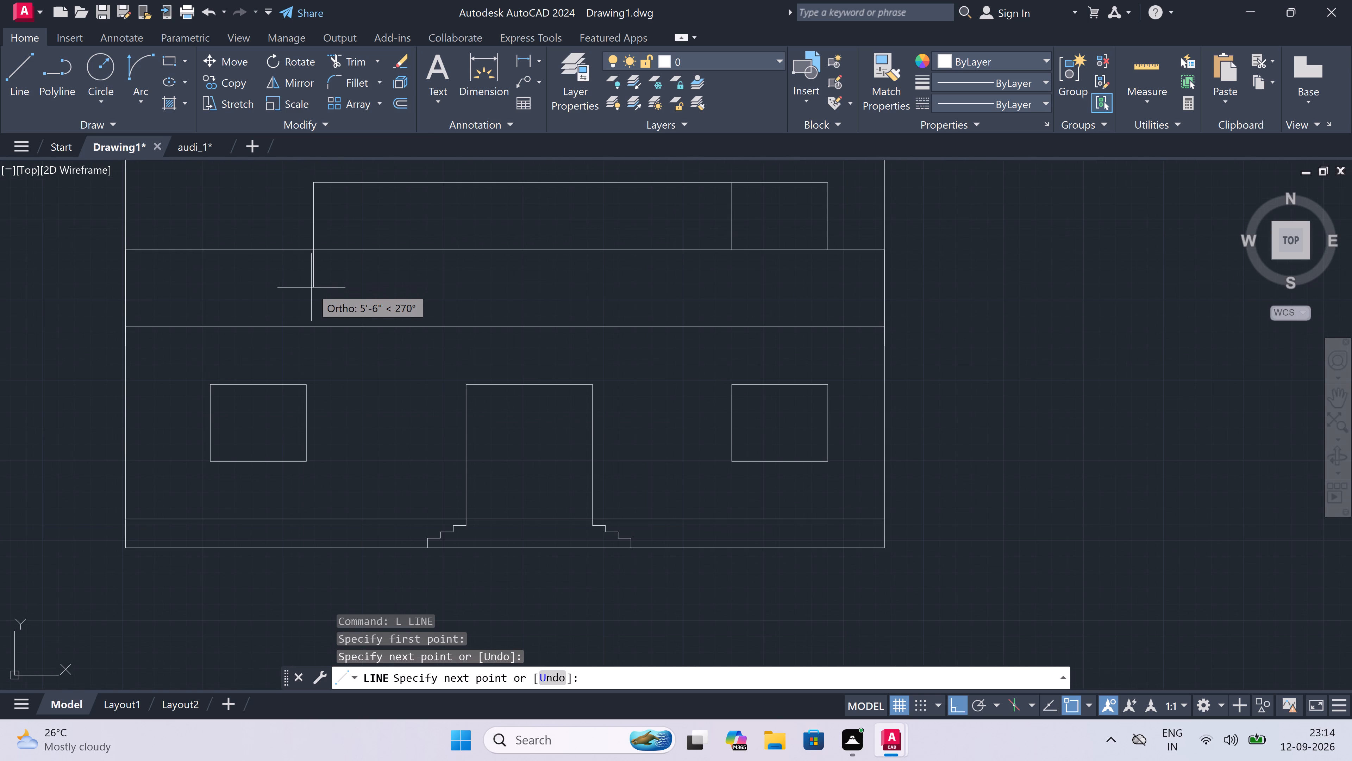
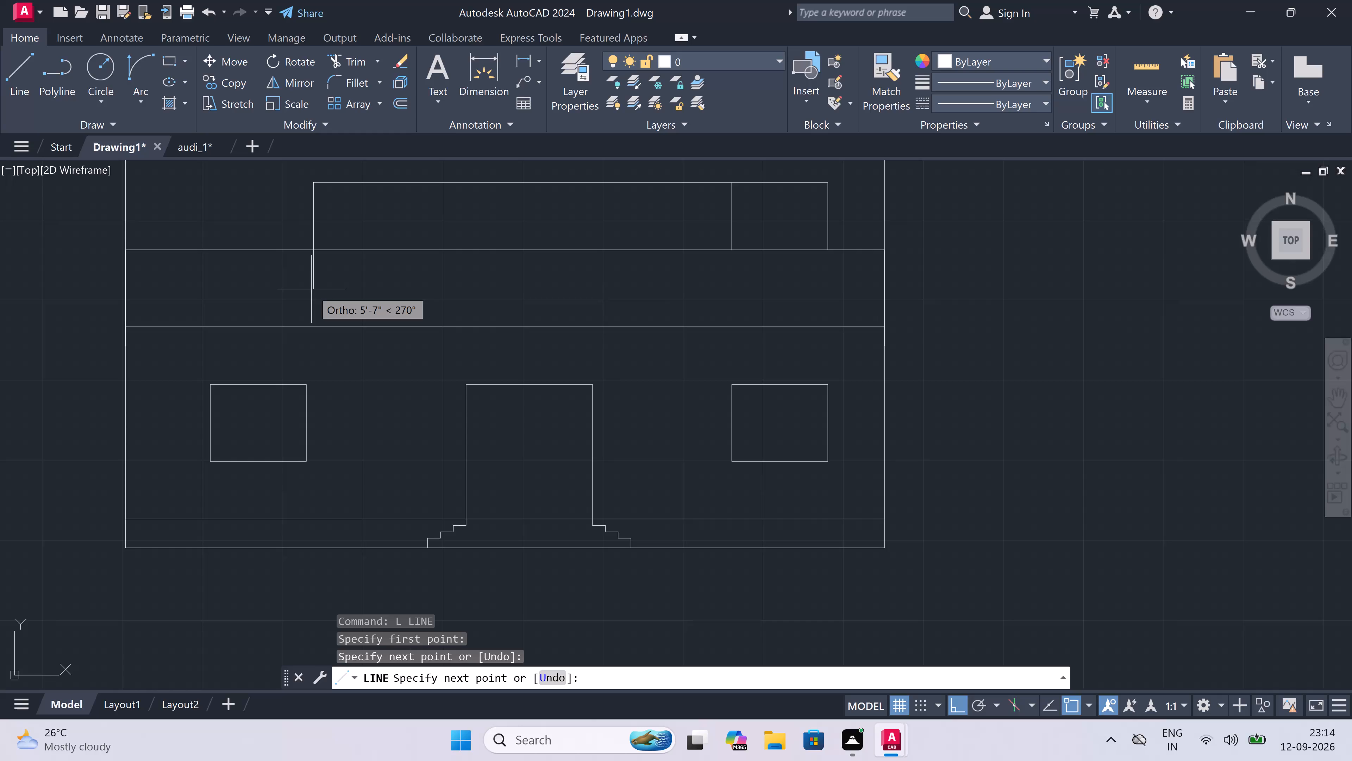
Complete the upper-storey window outline with a left side extending below the slab line, a bottom edge and a right side up to the top line.
left_click(315, 271)
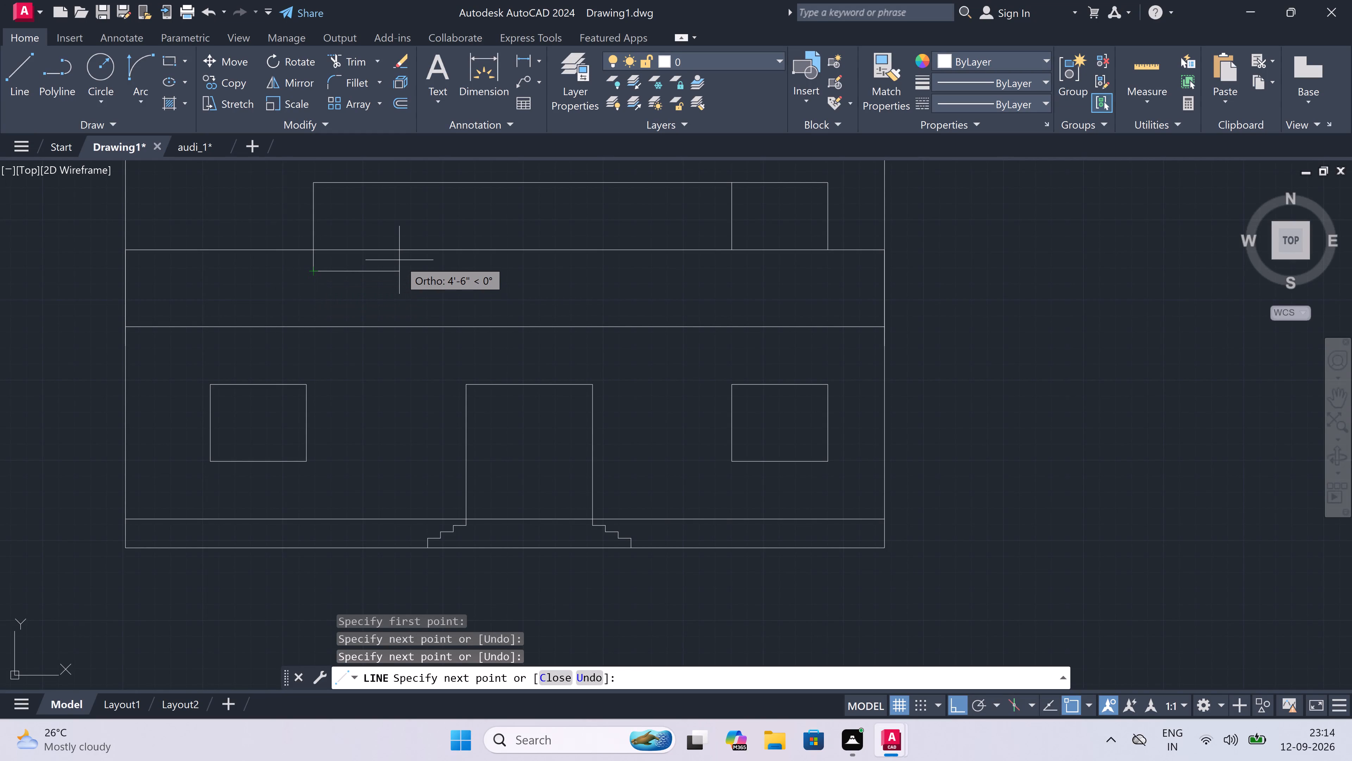
type("4'")
key("space")
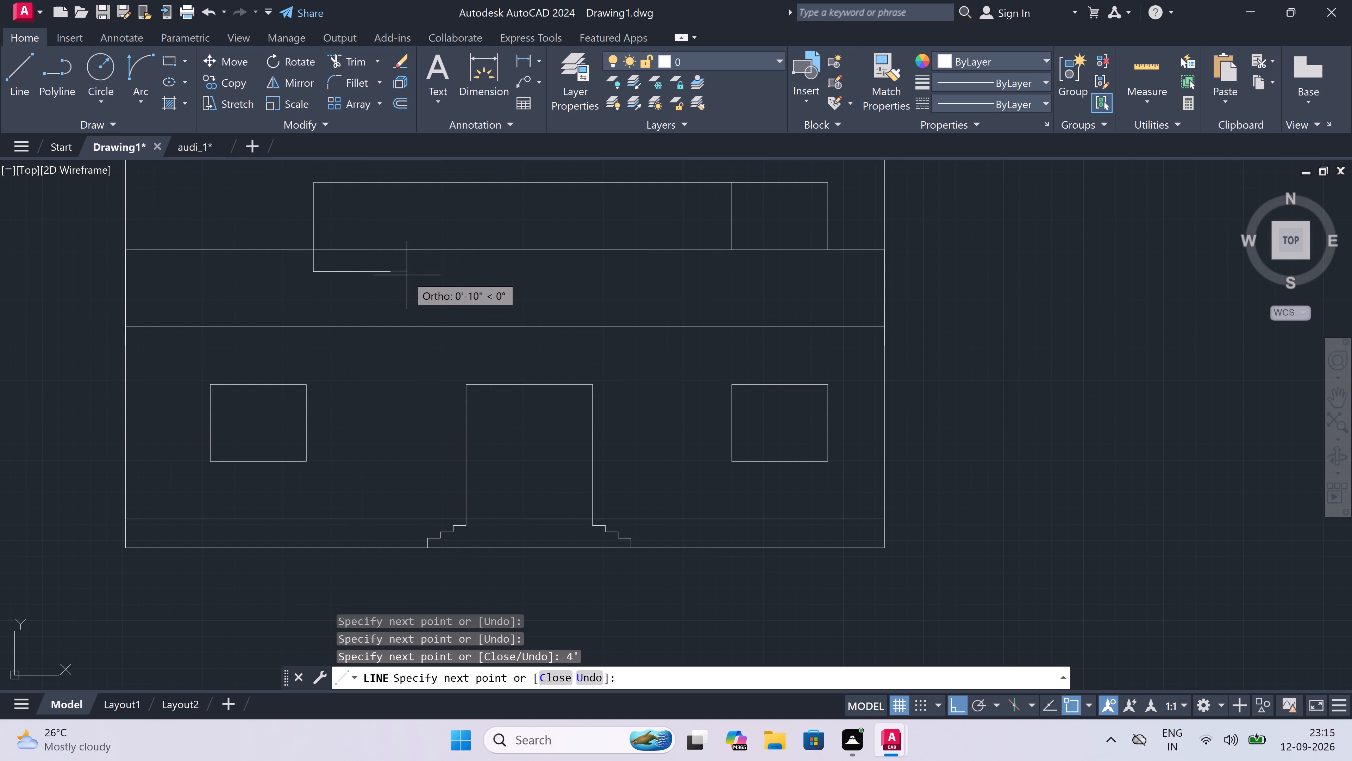
key("ctrl+z")
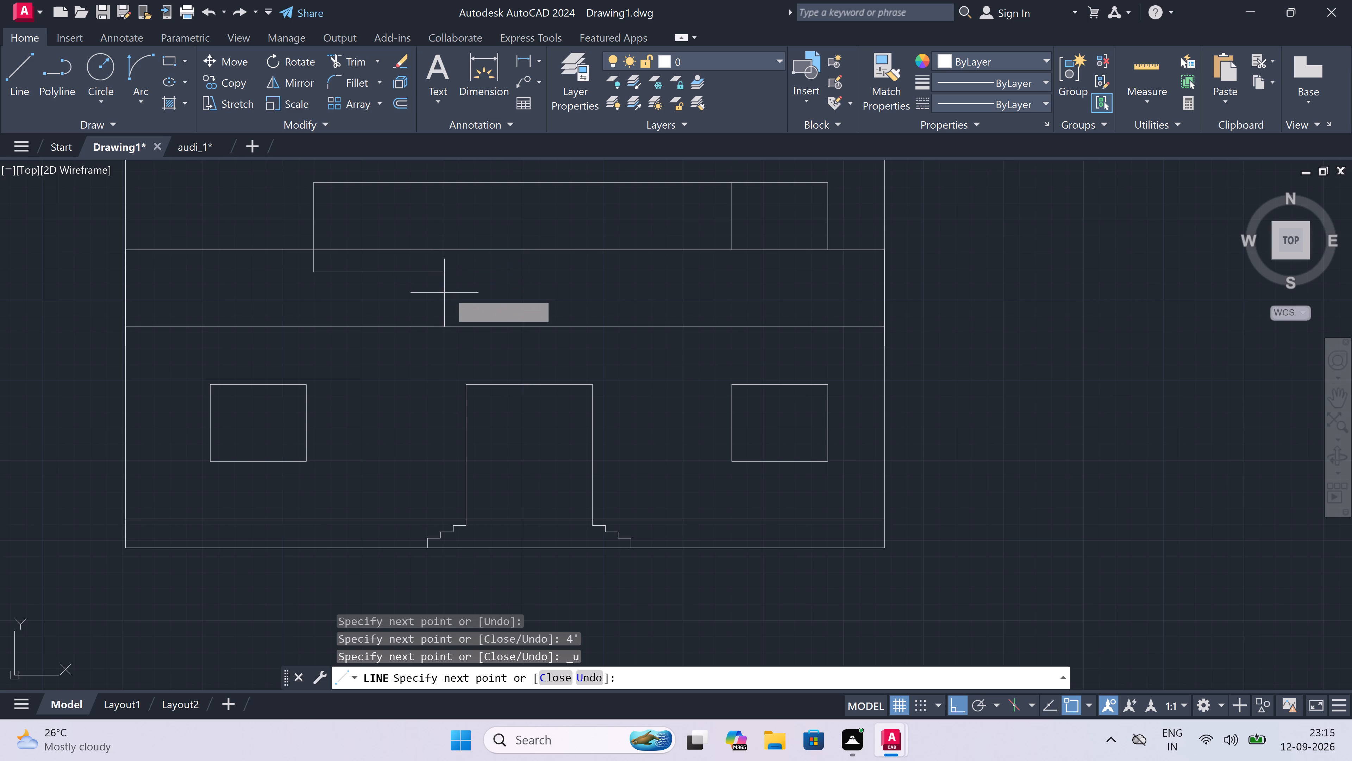
left_click(450, 277)
scroll(450, 271, "down", 2)
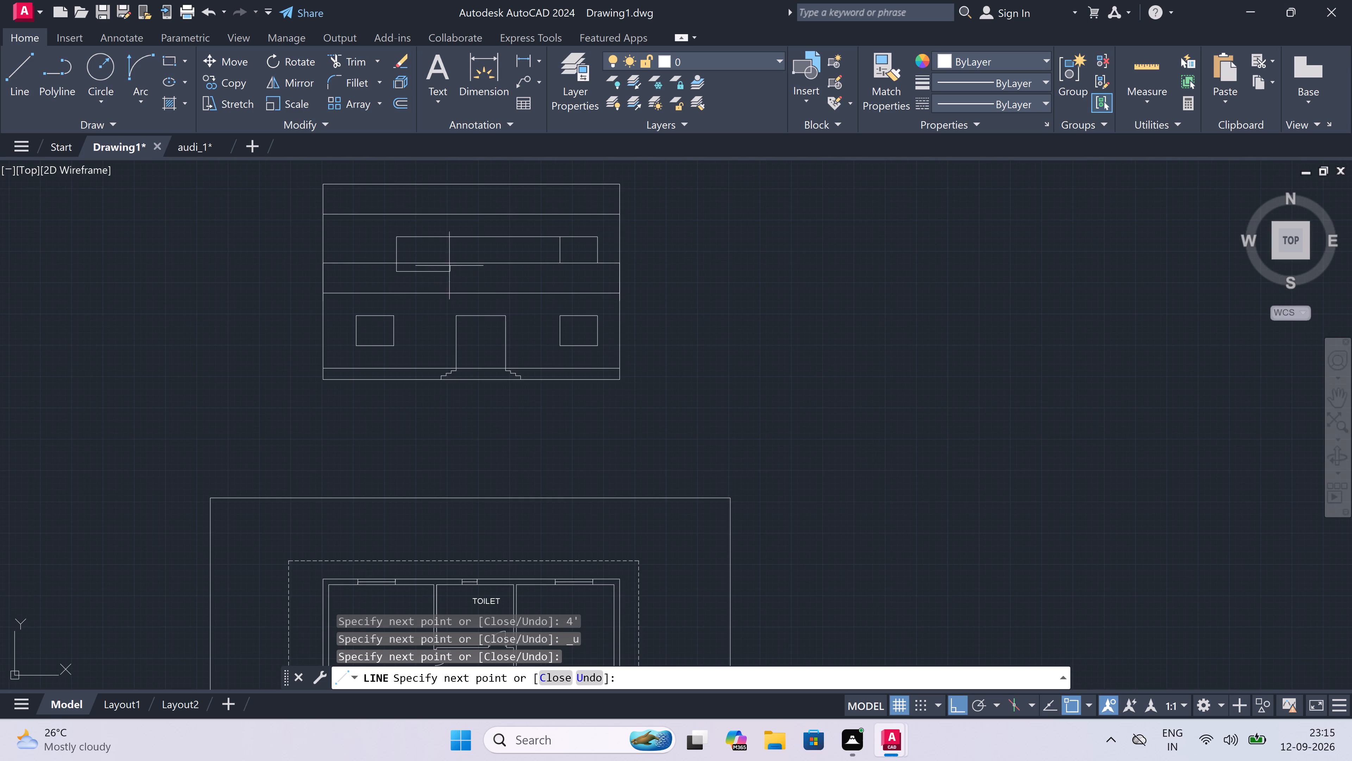
scroll(440, 246, "up", 3)
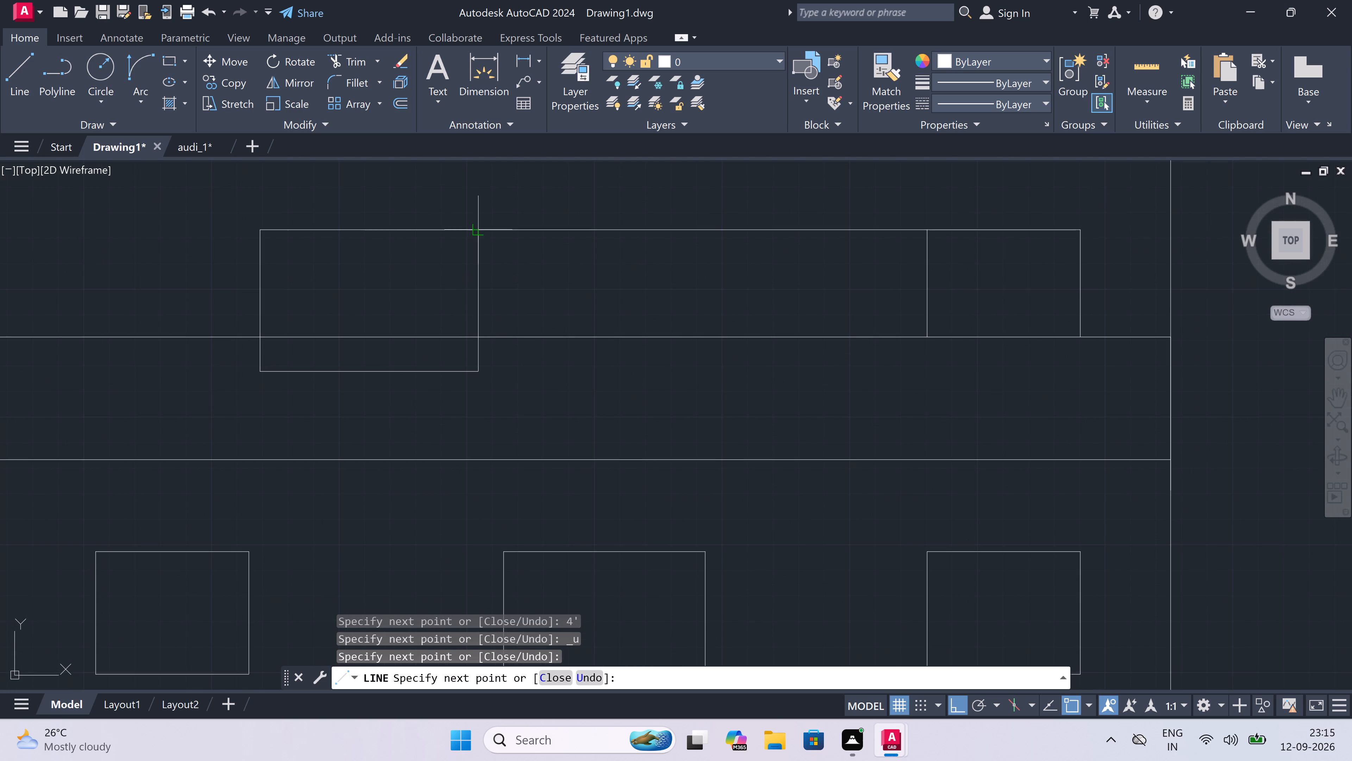
left_click(481, 228)
key("Escape")
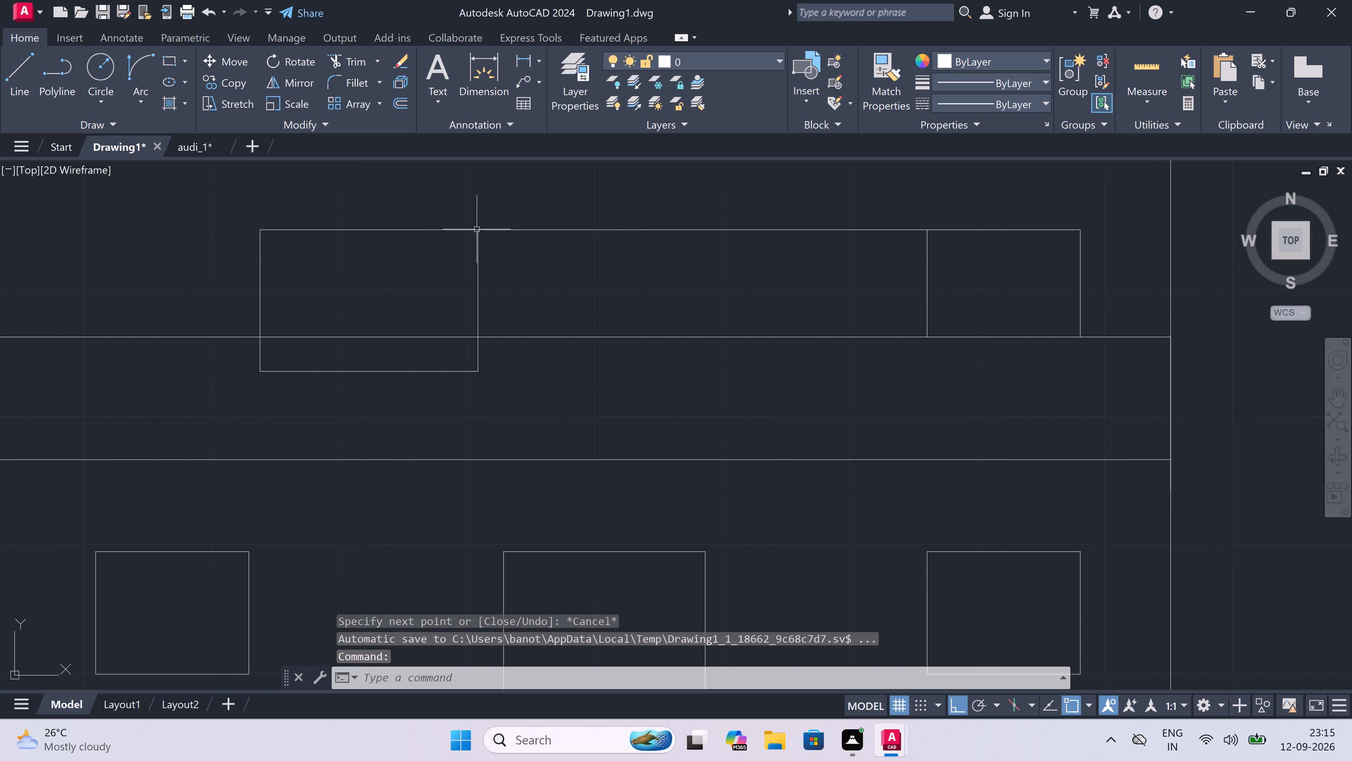
Trim away the top line beyond the new window outline and the remaining sides and top of the old upper-storey window.
type("TR")
key("space")
scroll(476, 229, "down", 1)
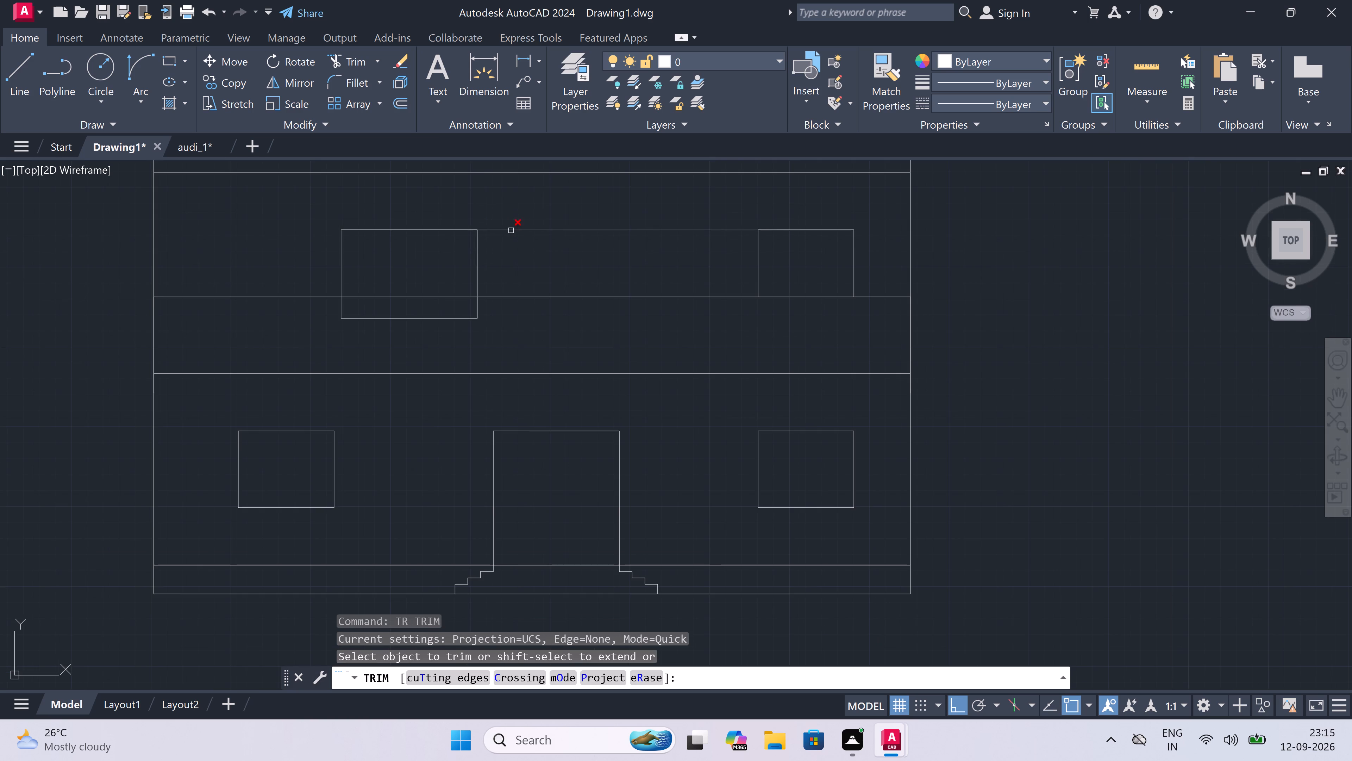
left_click(517, 229)
scroll(517, 228, "down", 4)
scroll(562, 236, "up", 3)
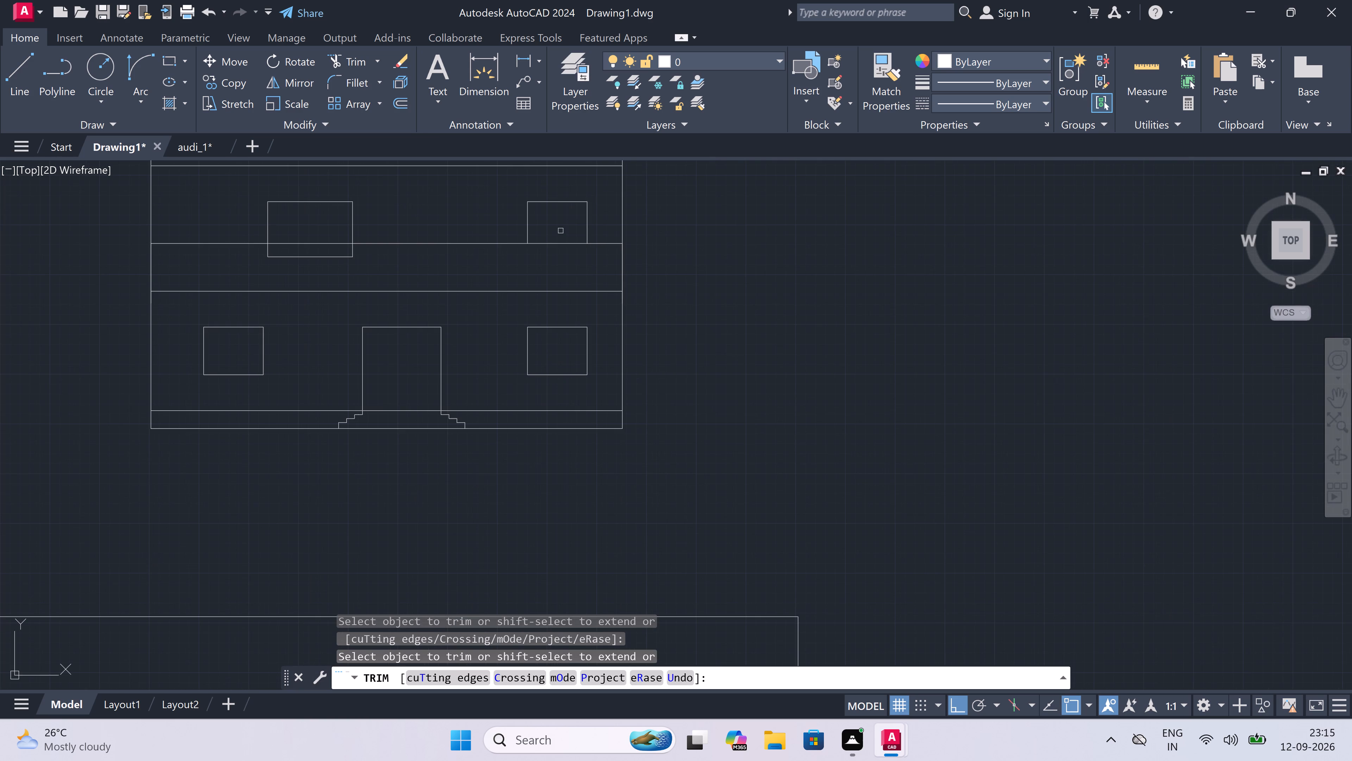
left_click(593, 212)
left_click(509, 227)
left_click_drag(511, 225, 516, 221)
left_click_drag(547, 189, 548, 193)
scroll(546, 200, "down", 2)
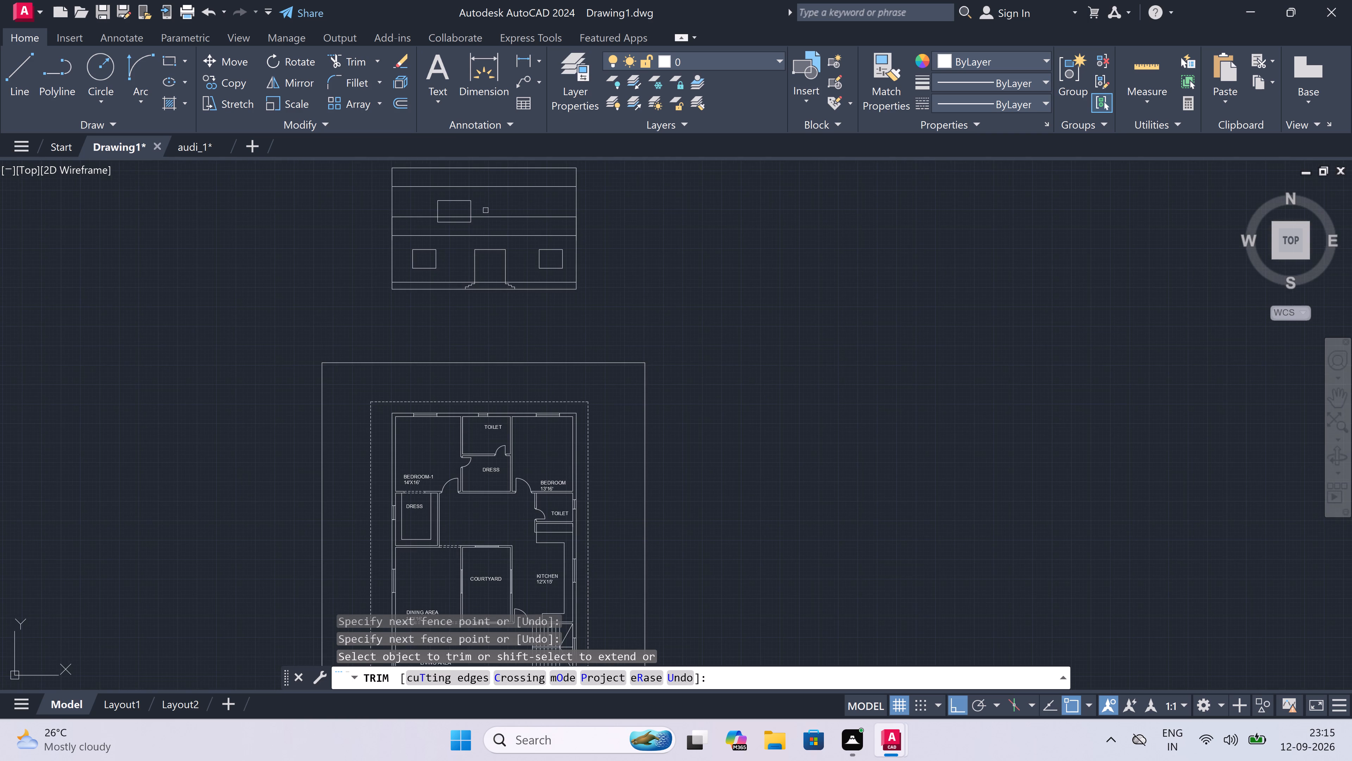
scroll(438, 218, "up", 2)
scroll(397, 256, "down", 1)
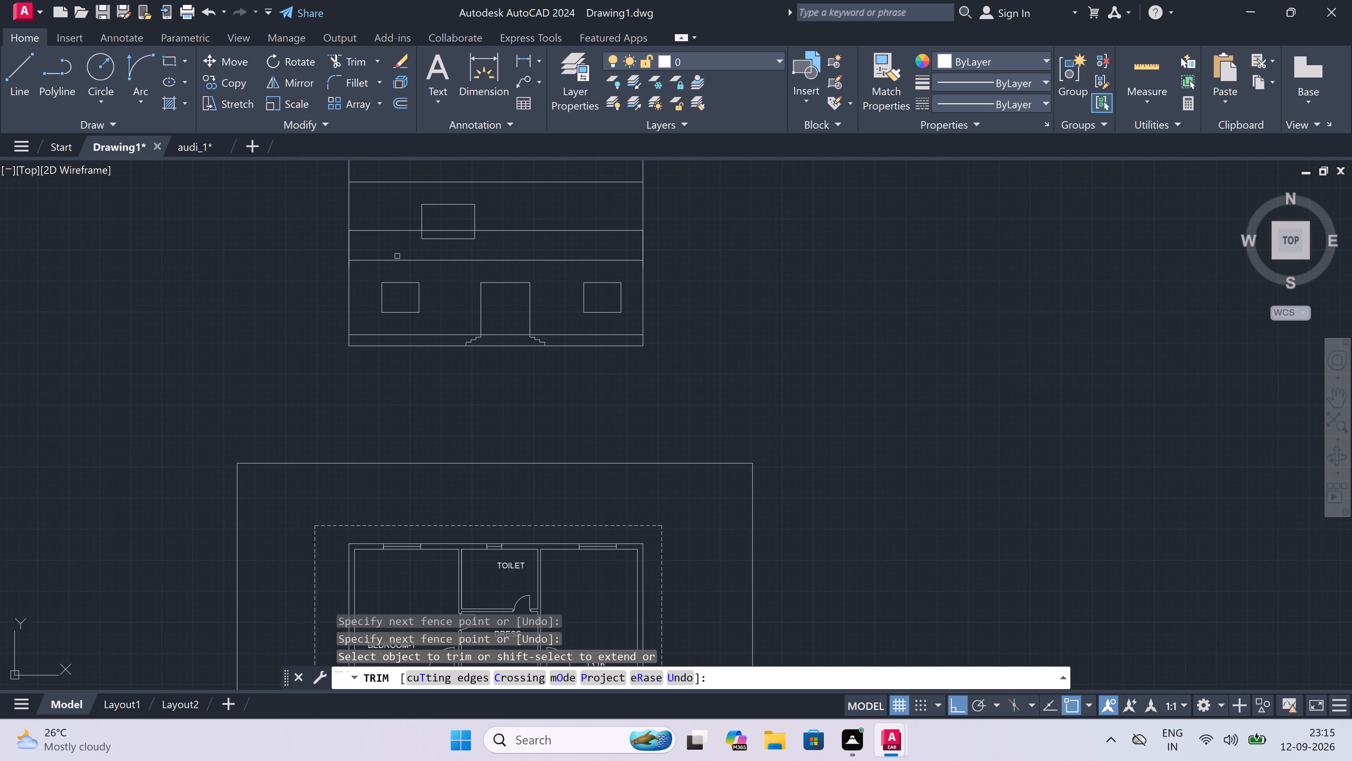
scroll(398, 245, "down", 2)
scroll(406, 201, "up", 1)
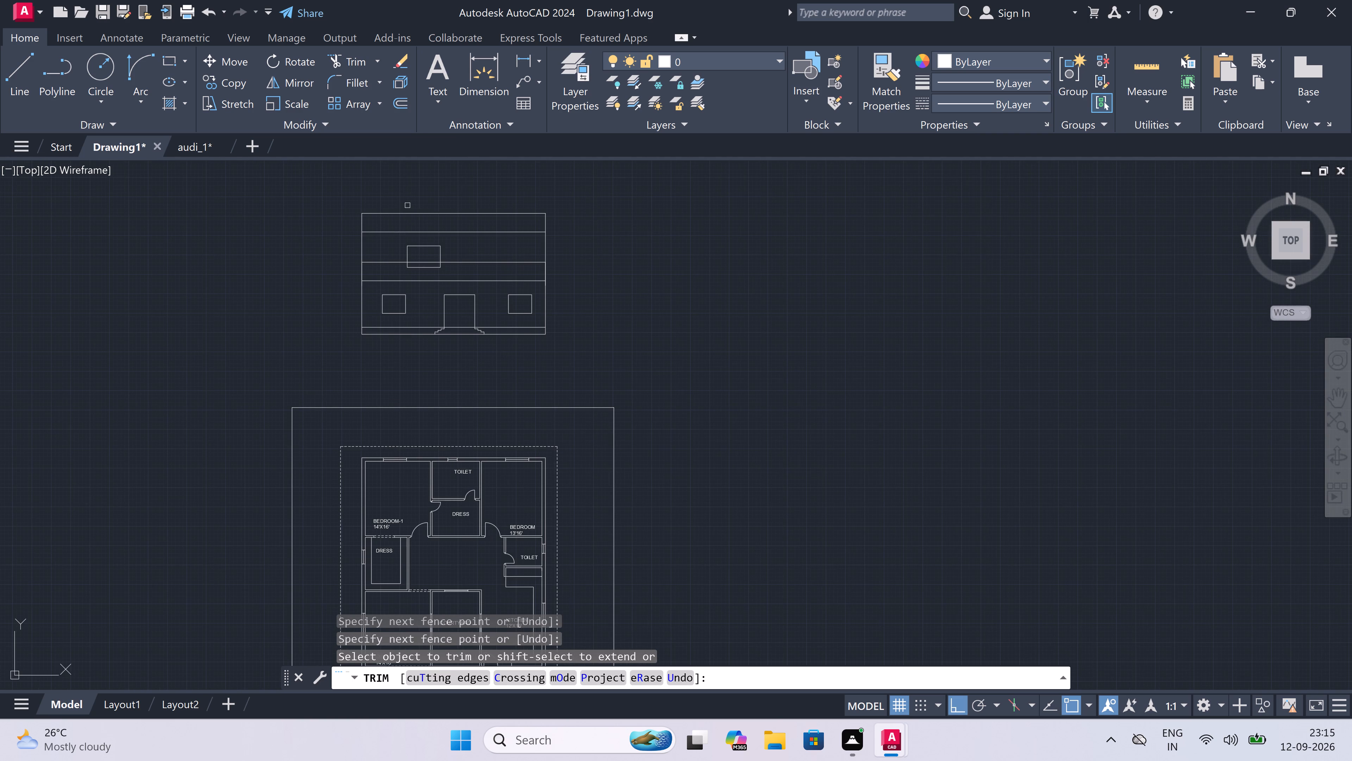
scroll(415, 240, "up", 4)
key("Escape")
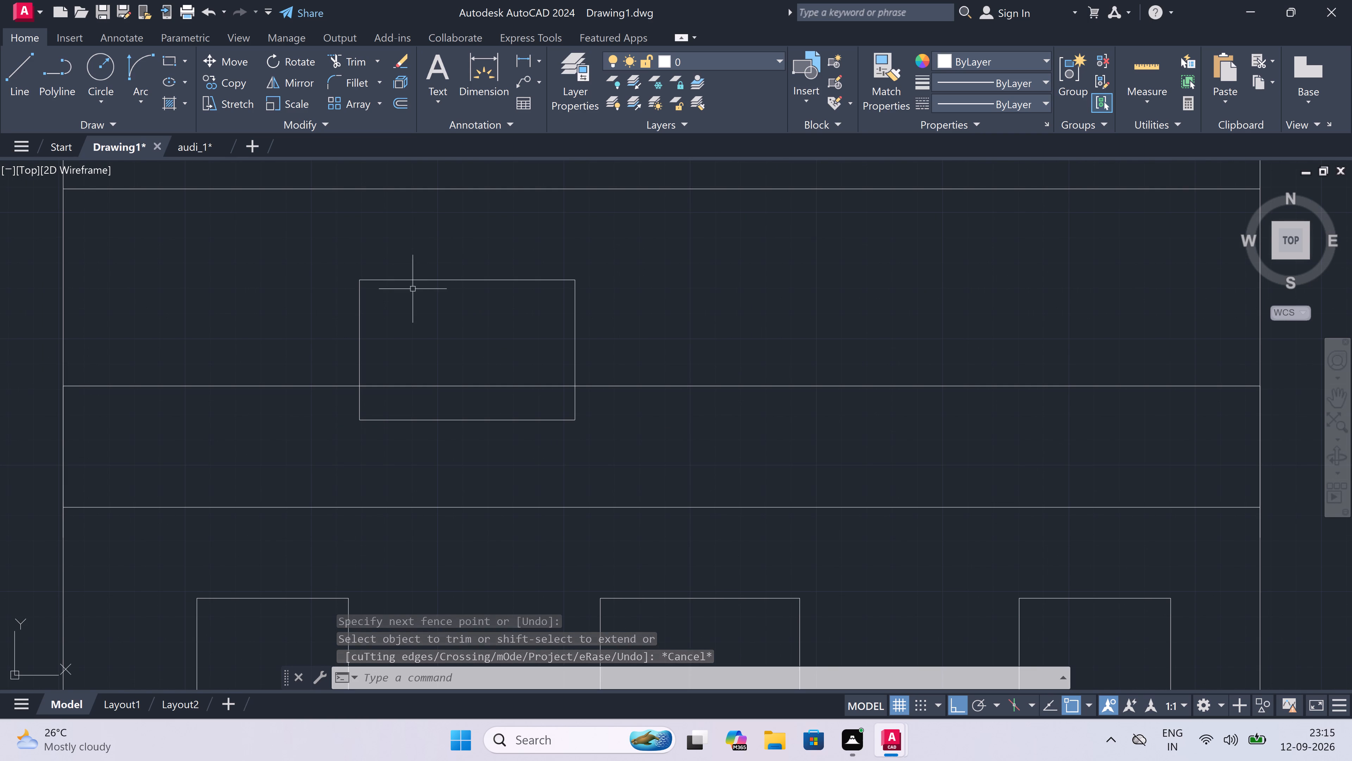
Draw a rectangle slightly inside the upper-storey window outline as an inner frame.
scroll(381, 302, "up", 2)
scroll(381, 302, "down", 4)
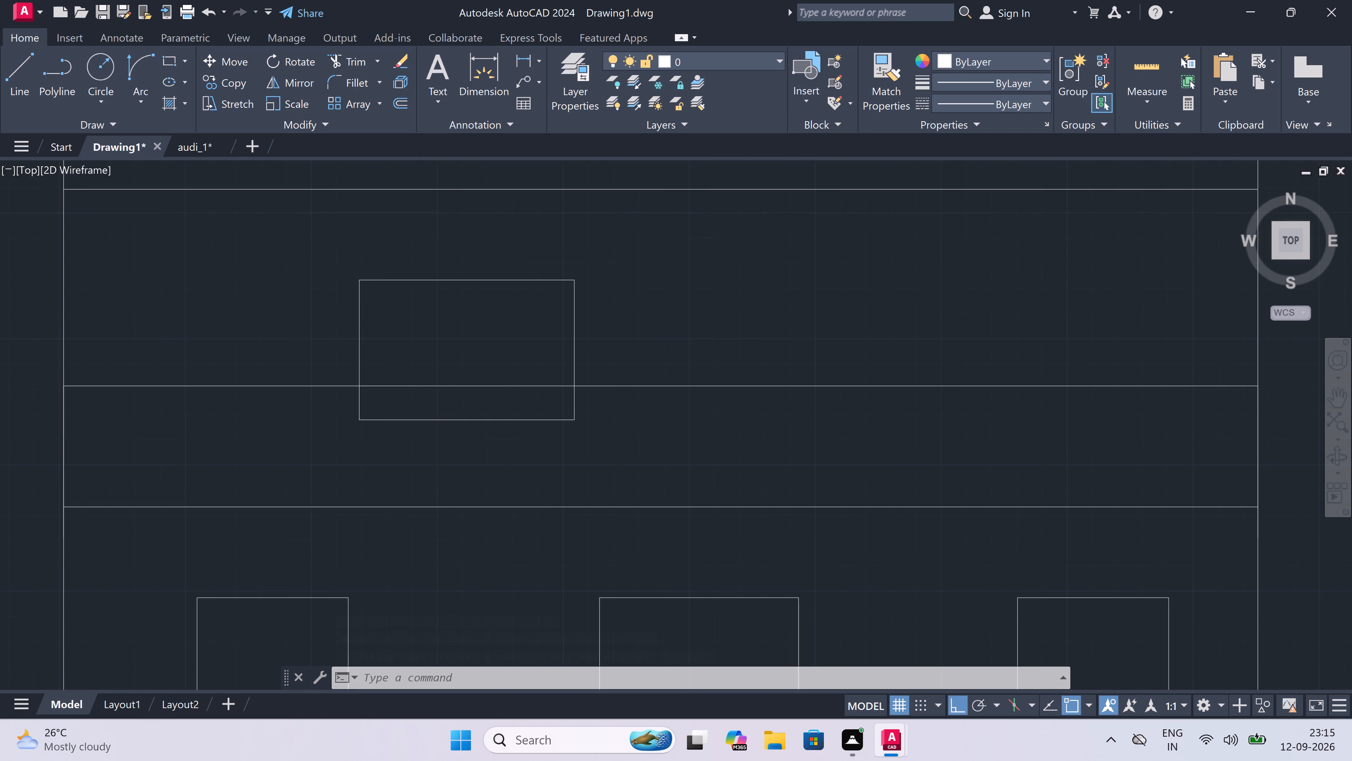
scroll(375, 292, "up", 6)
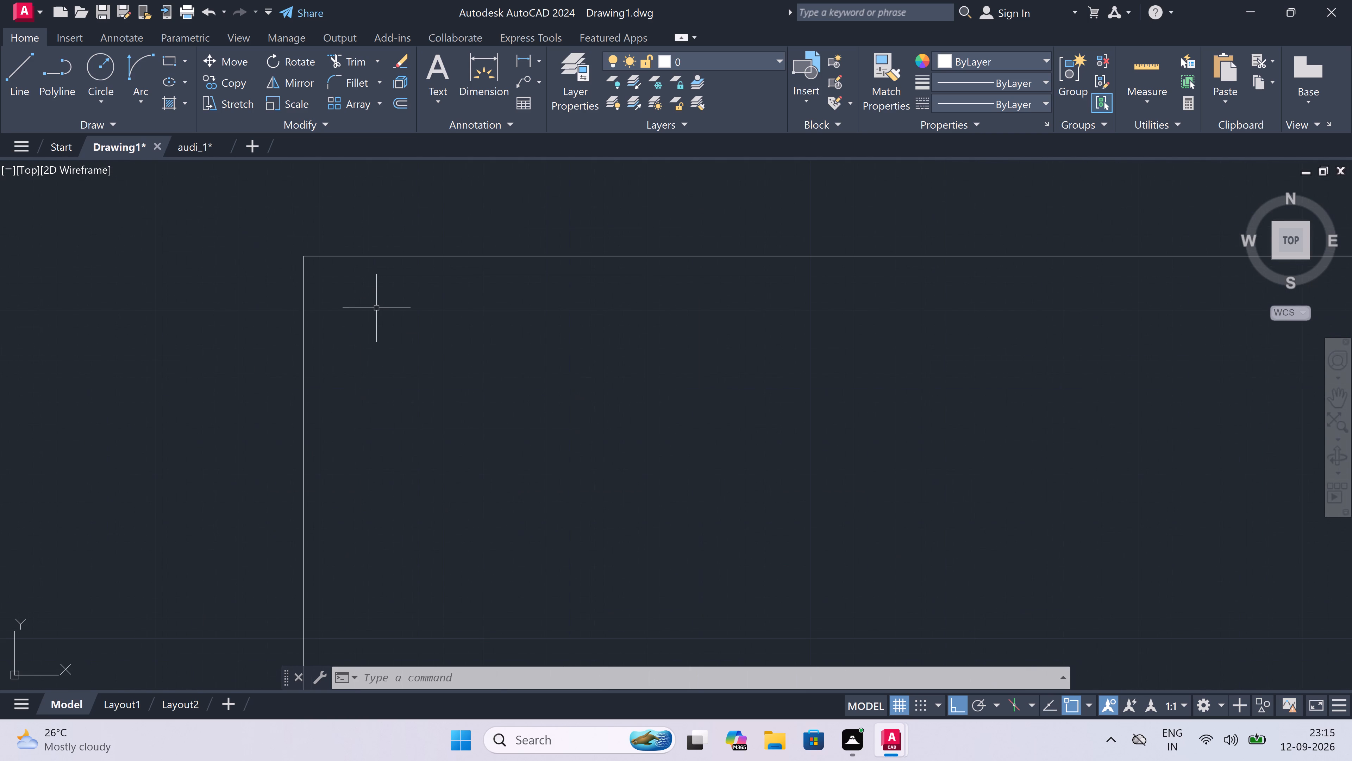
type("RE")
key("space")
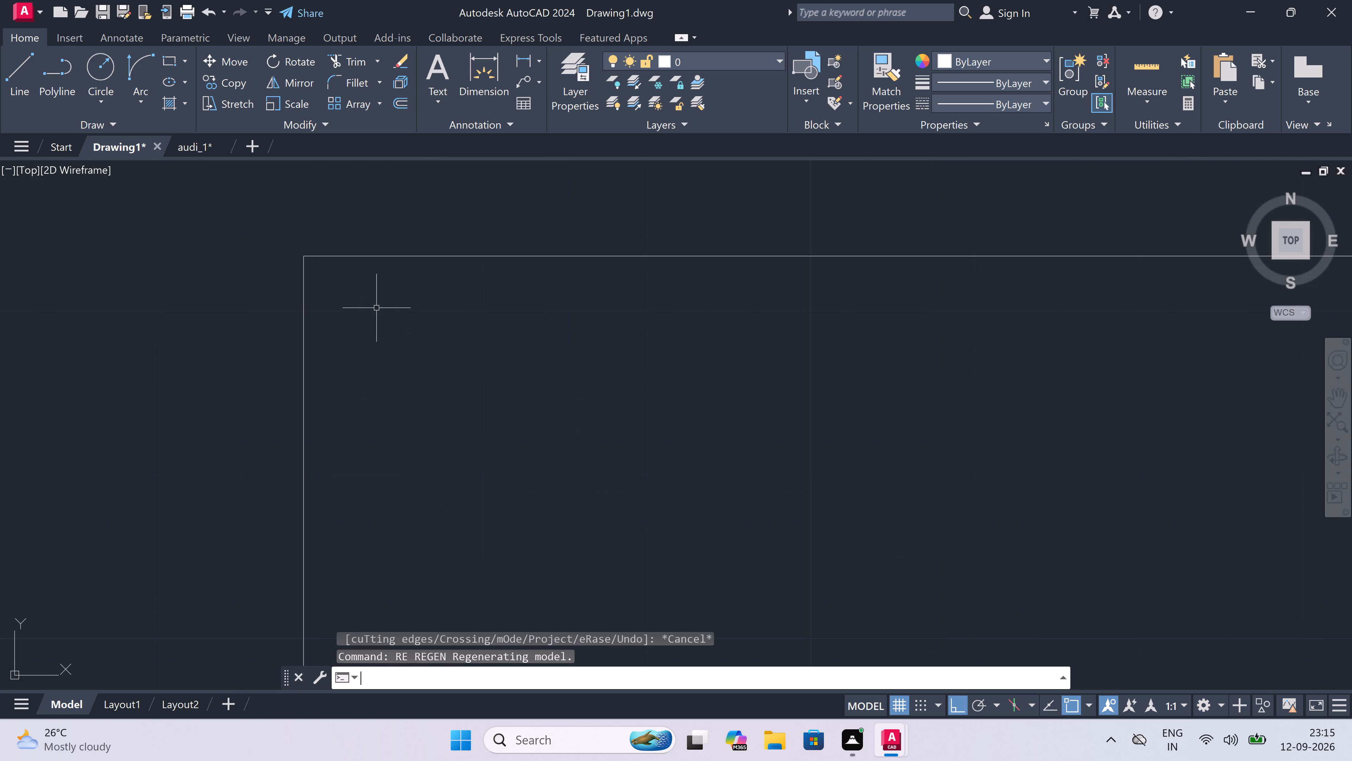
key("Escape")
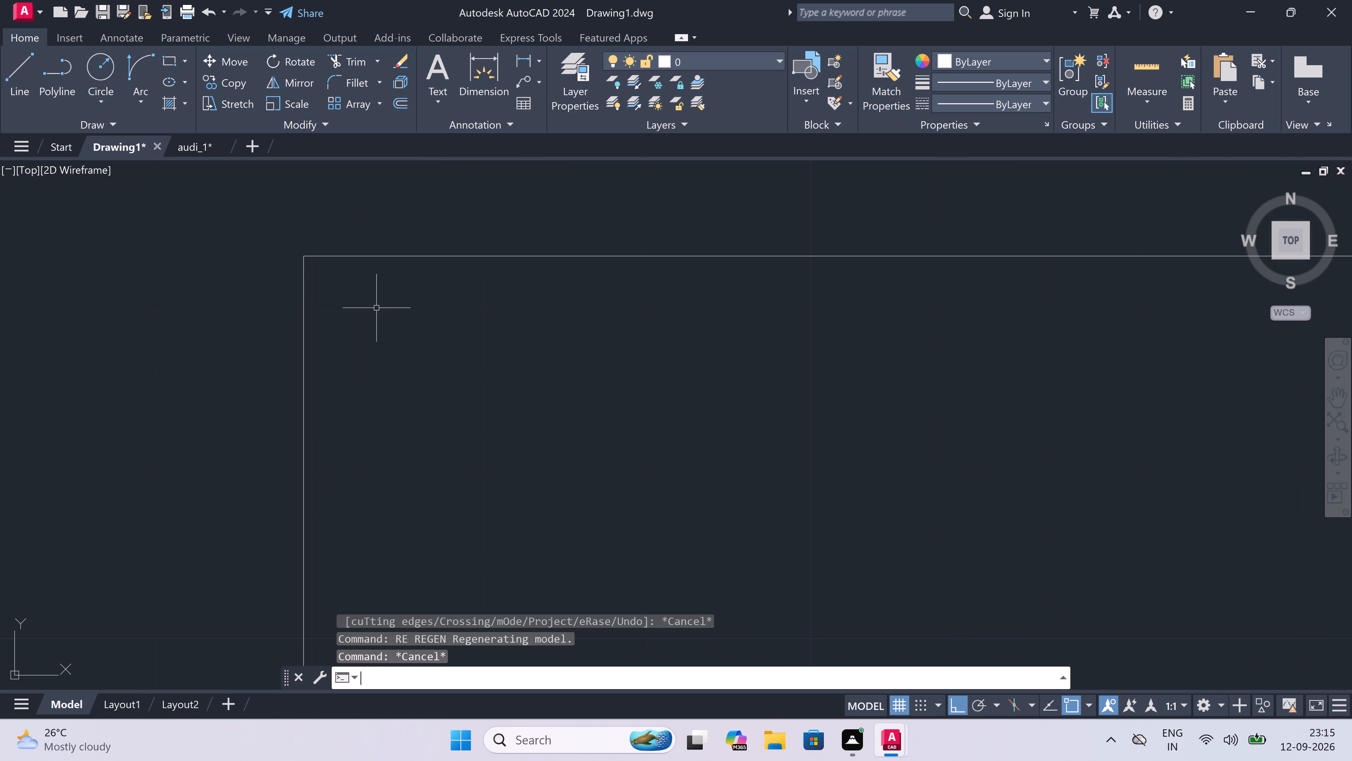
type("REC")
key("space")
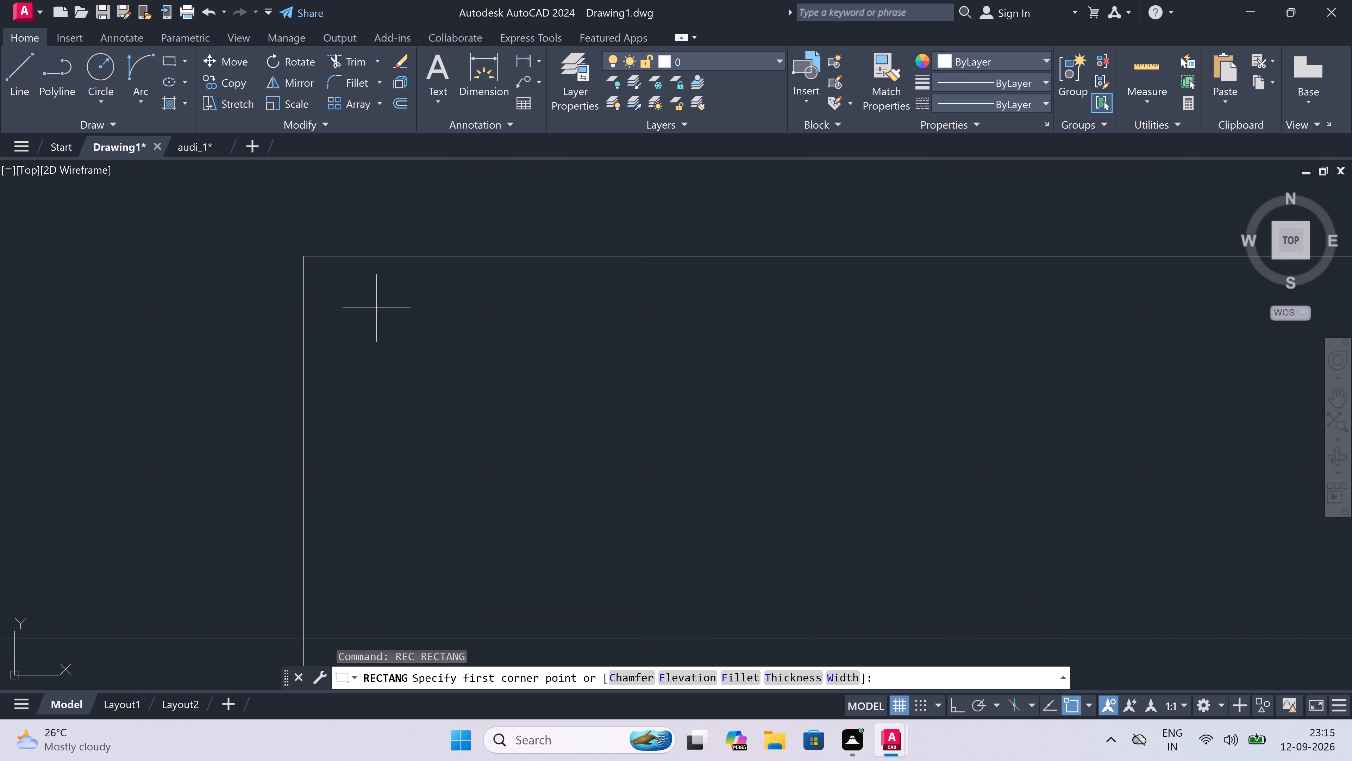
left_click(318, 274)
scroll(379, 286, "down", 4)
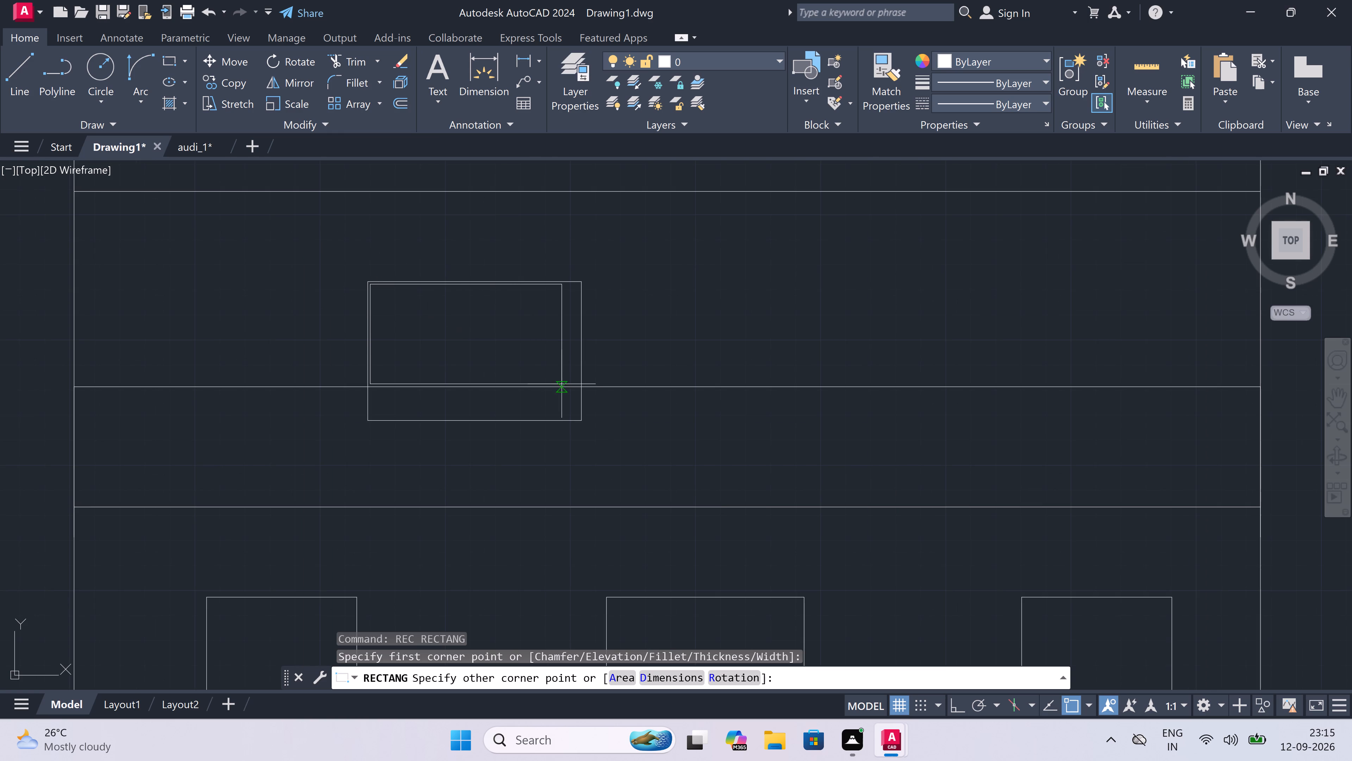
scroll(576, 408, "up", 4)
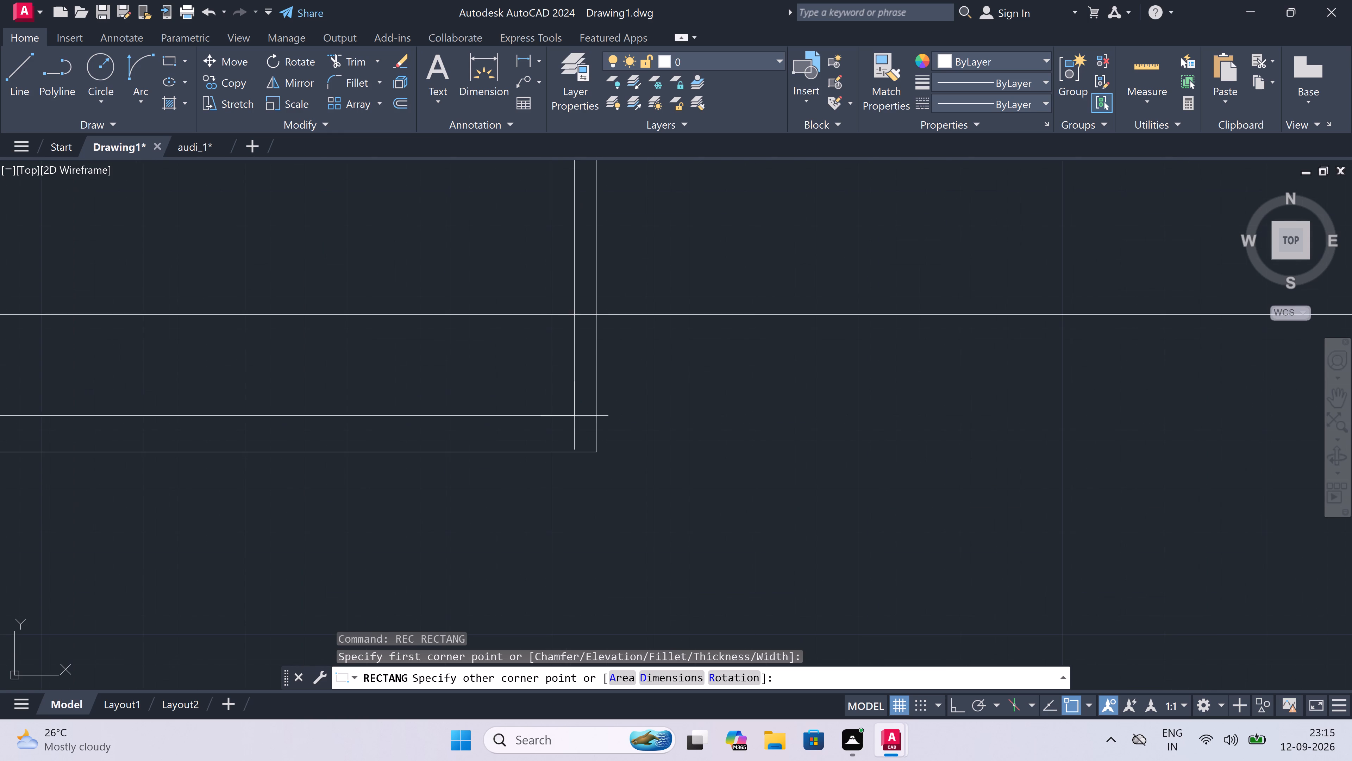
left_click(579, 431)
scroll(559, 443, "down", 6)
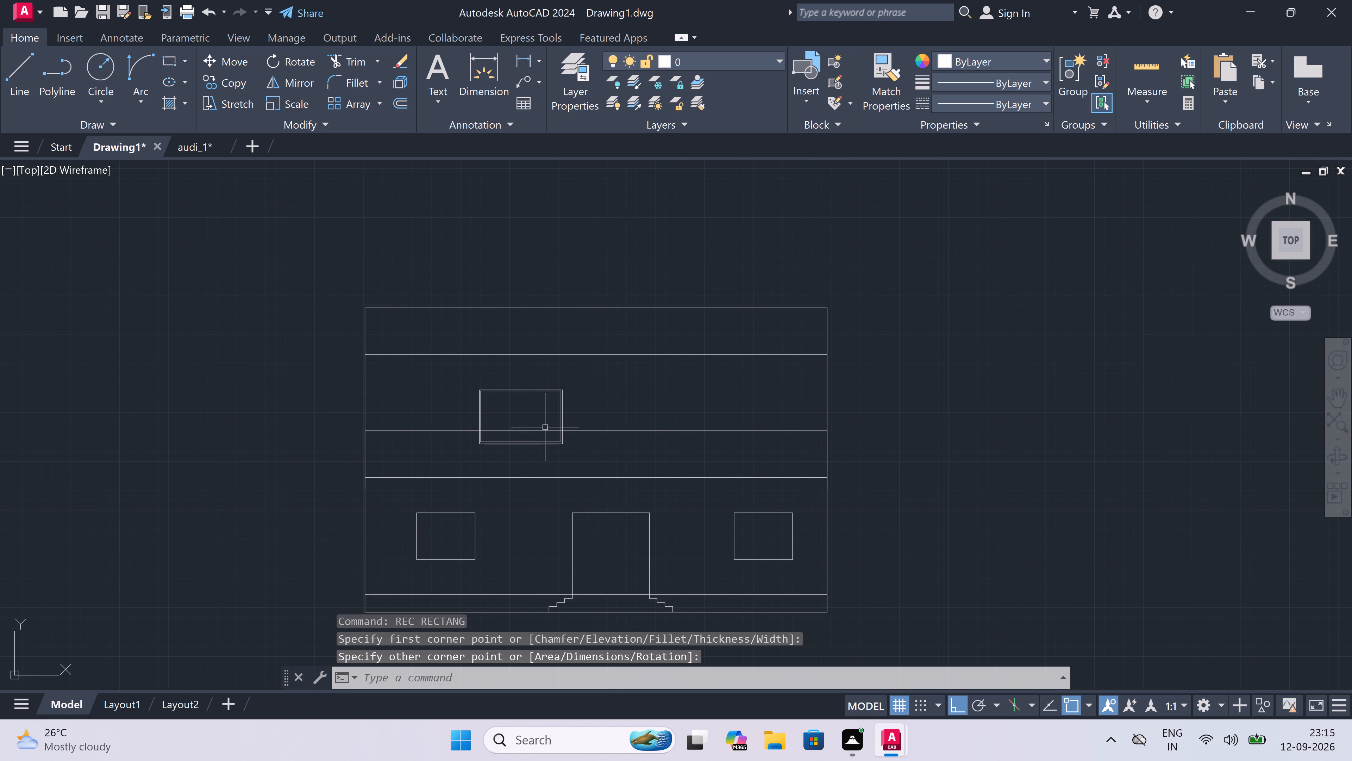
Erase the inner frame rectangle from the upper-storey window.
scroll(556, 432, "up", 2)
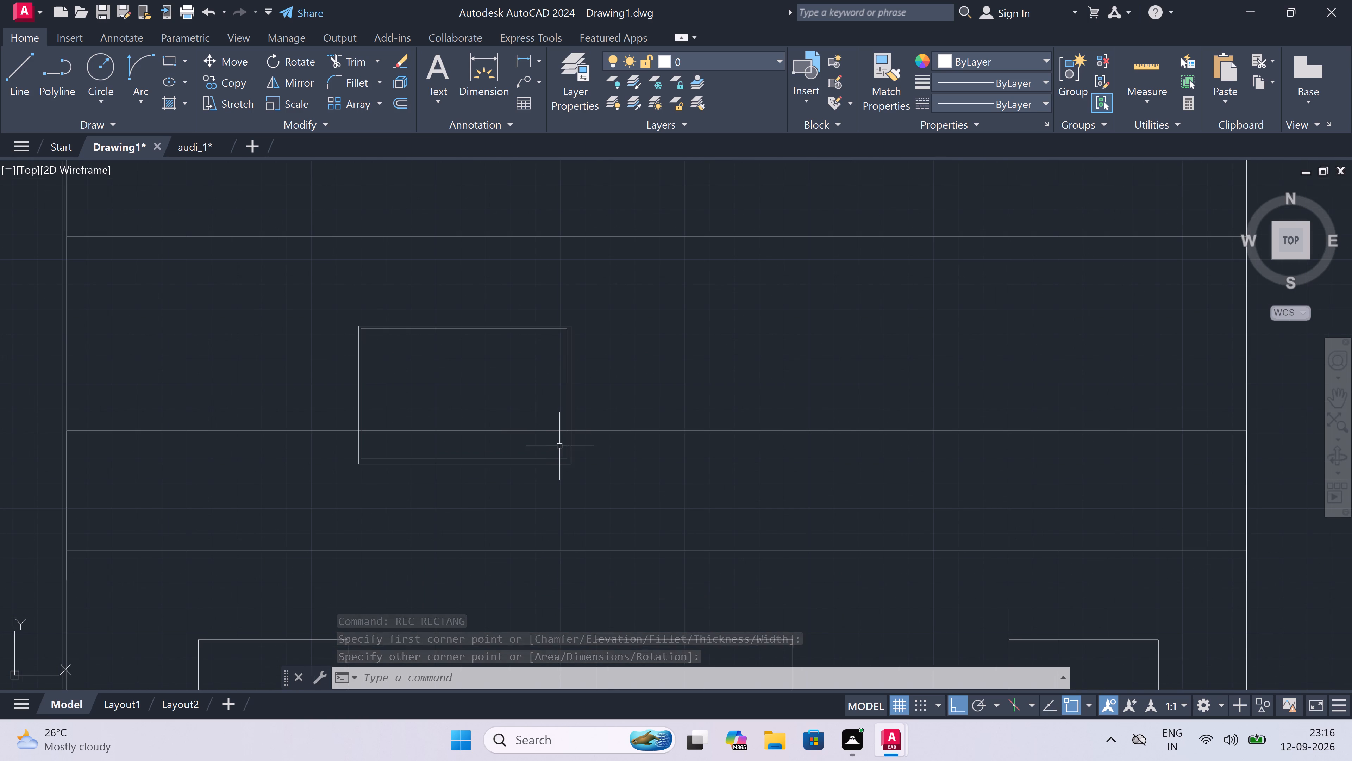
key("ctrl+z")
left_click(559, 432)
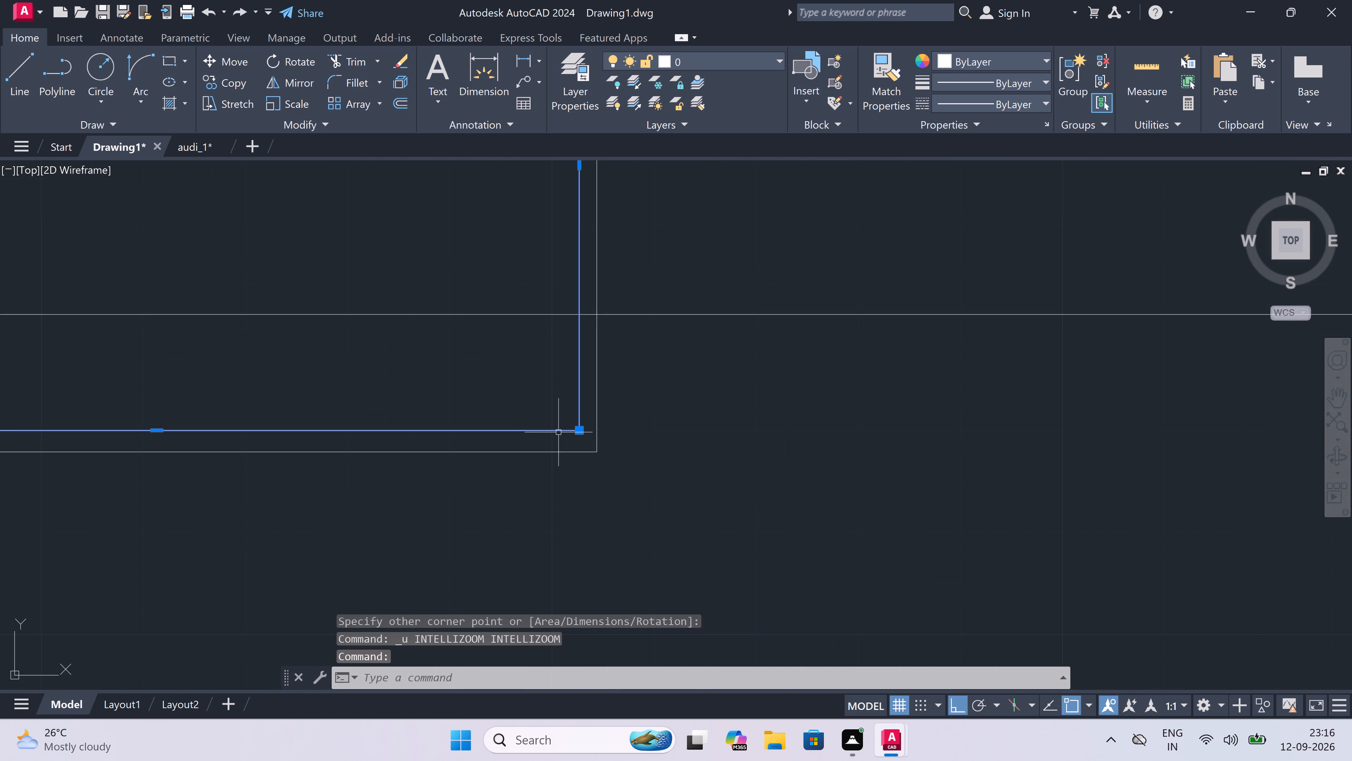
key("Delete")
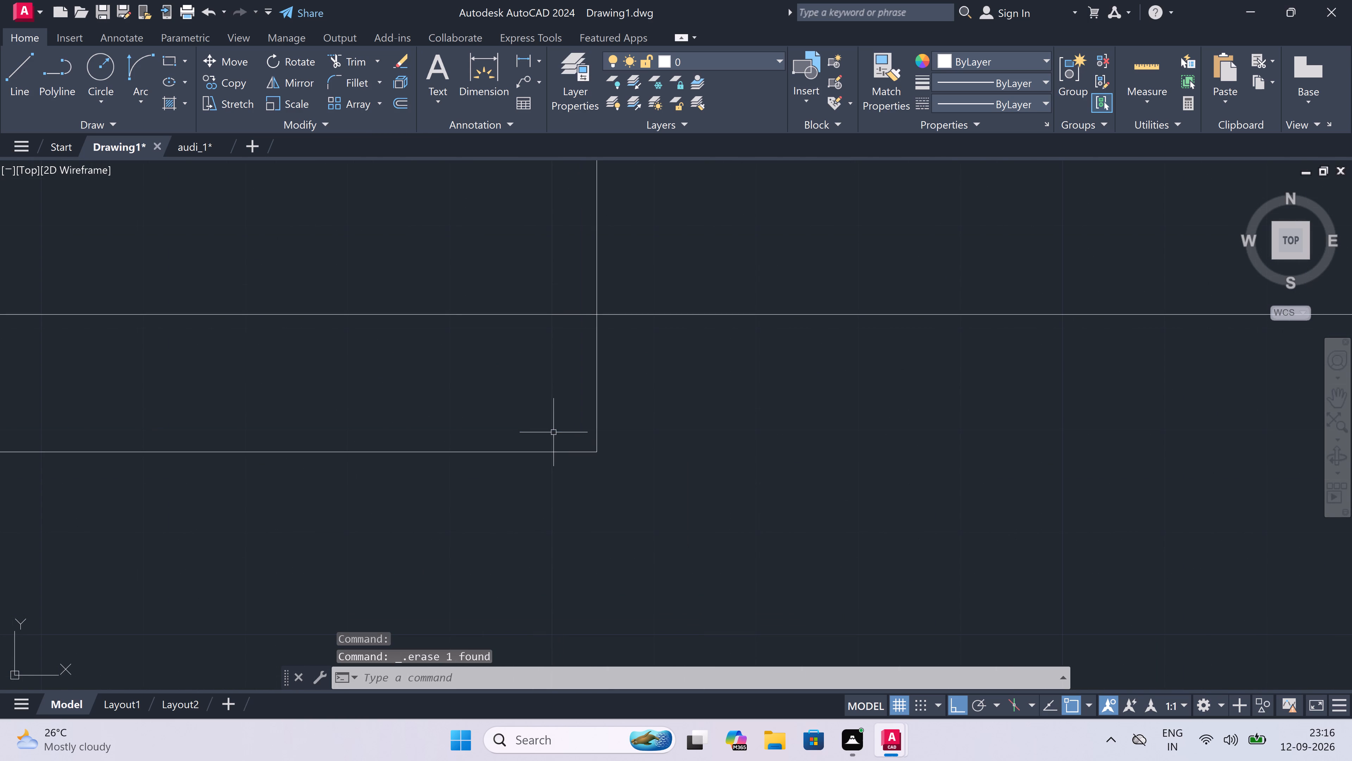
Redraw the inner frame rectangle with a small offset inside all four sides of the upper-storey window outline.
key("r")
type("EC")
key("space")
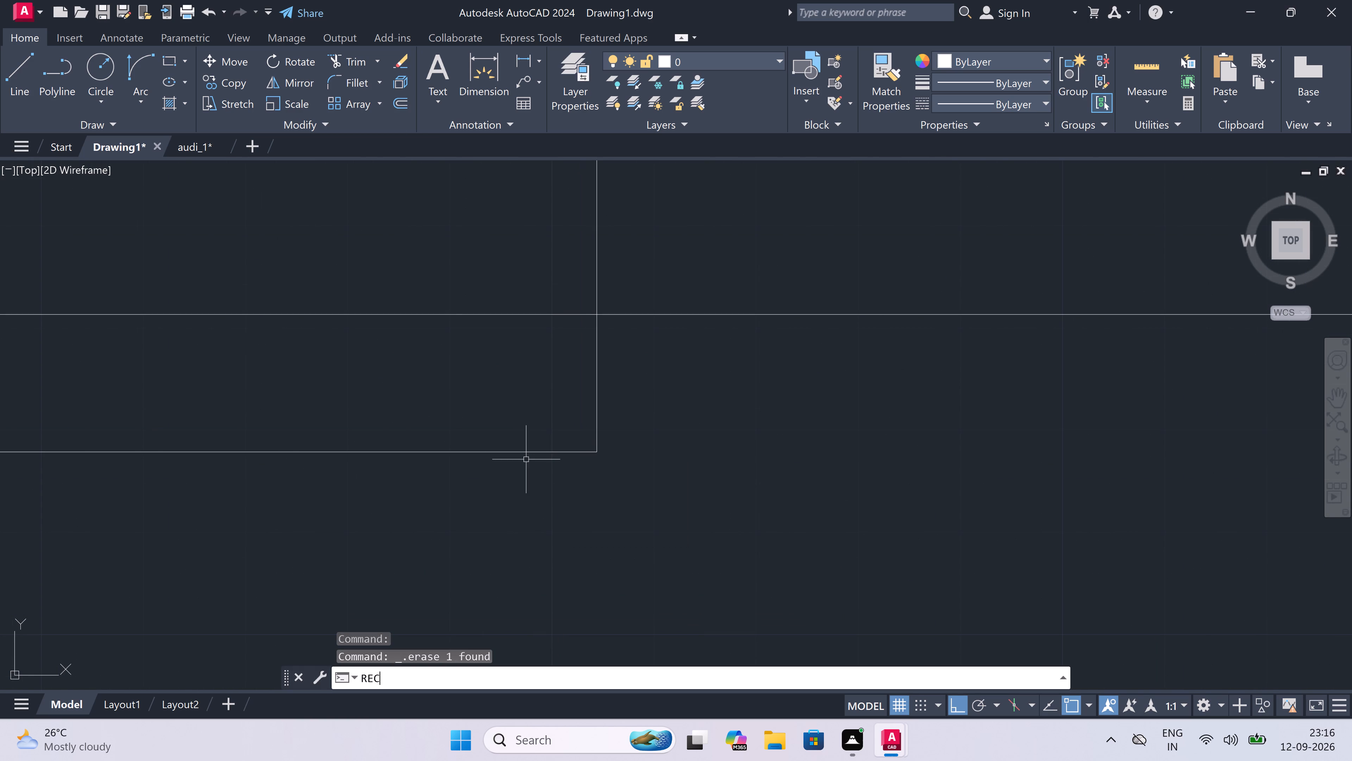
scroll(526, 459, "down", 4)
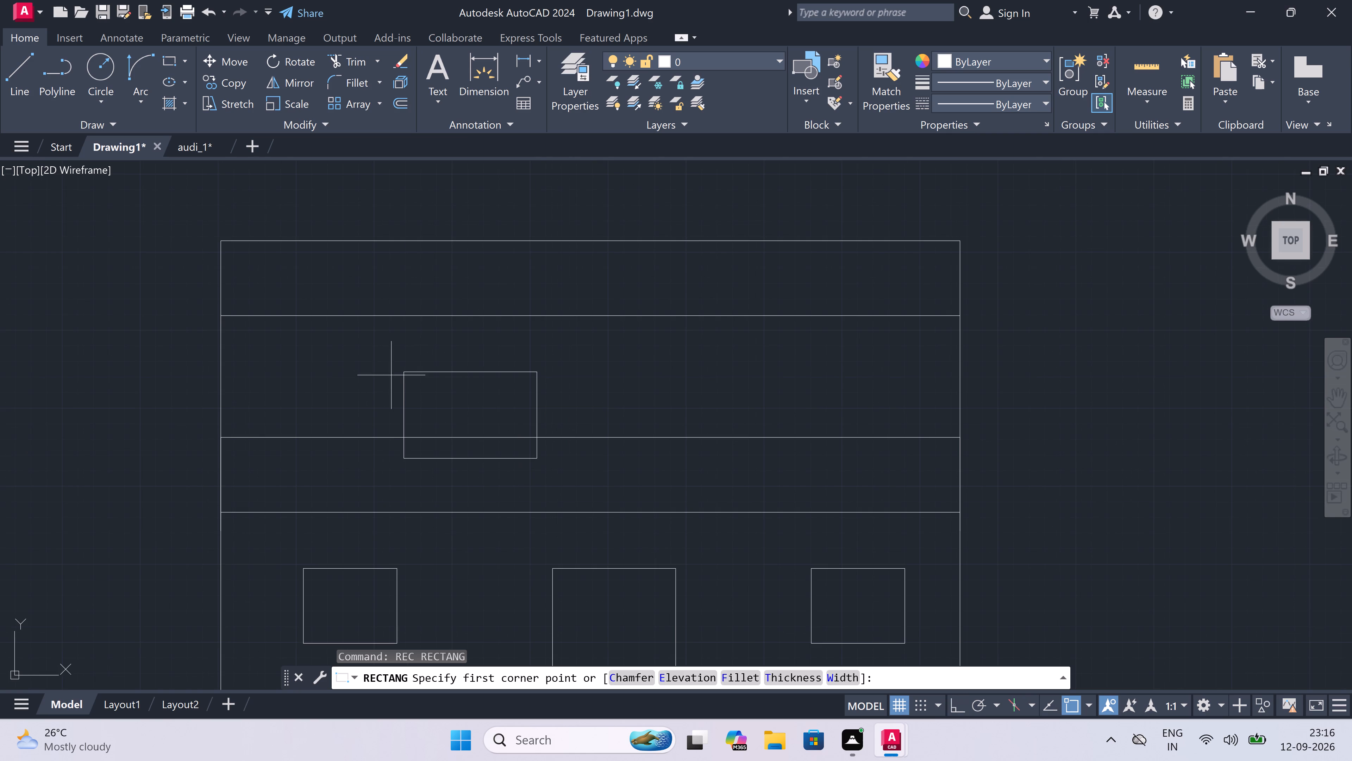
scroll(417, 375, "up", 3)
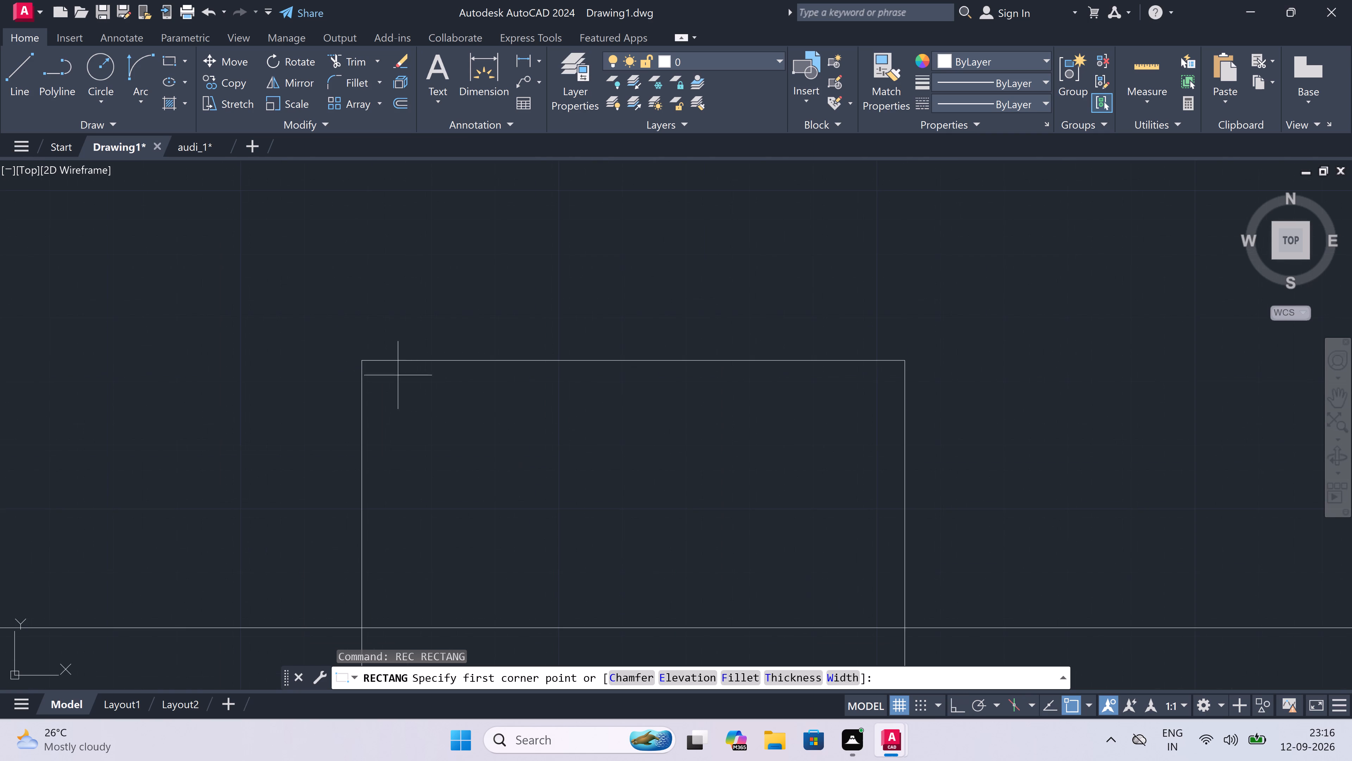
scroll(377, 360, "up", 1)
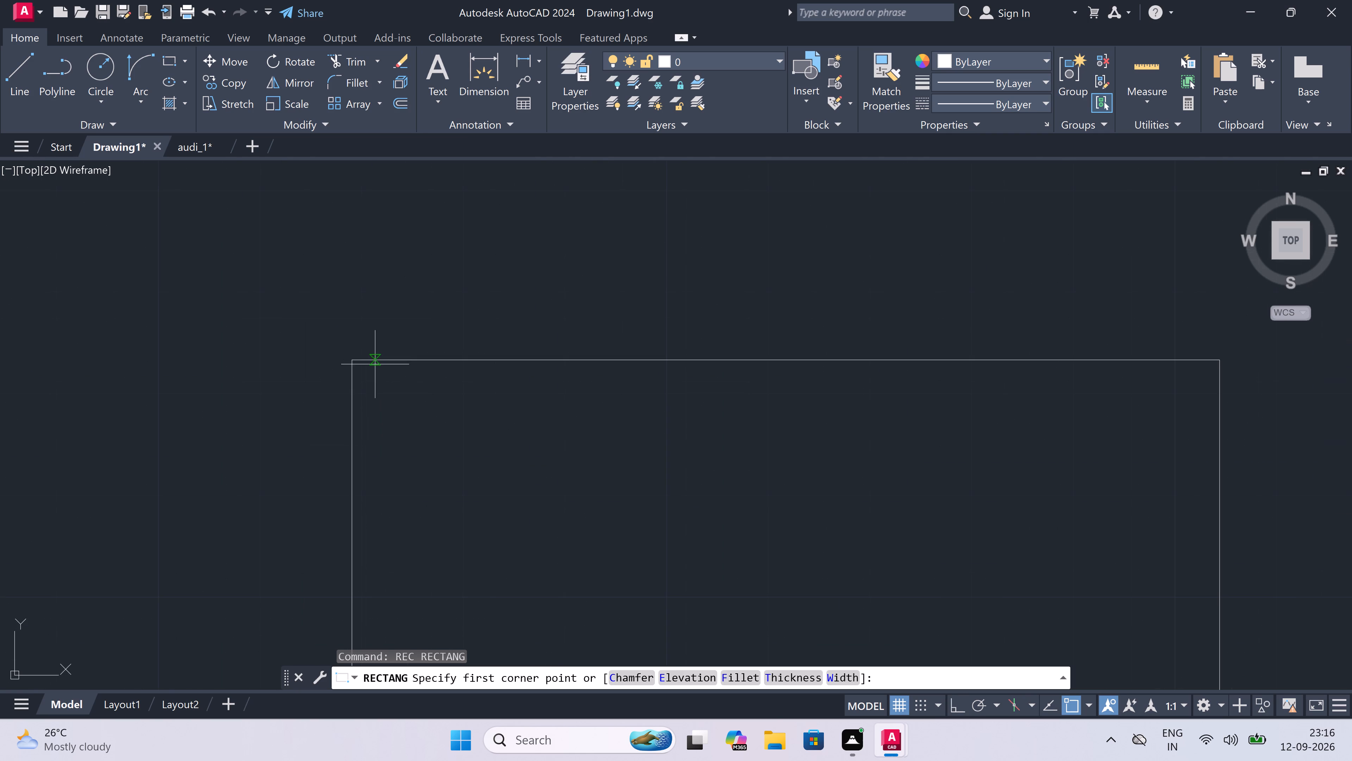
scroll(368, 375, "up", 2)
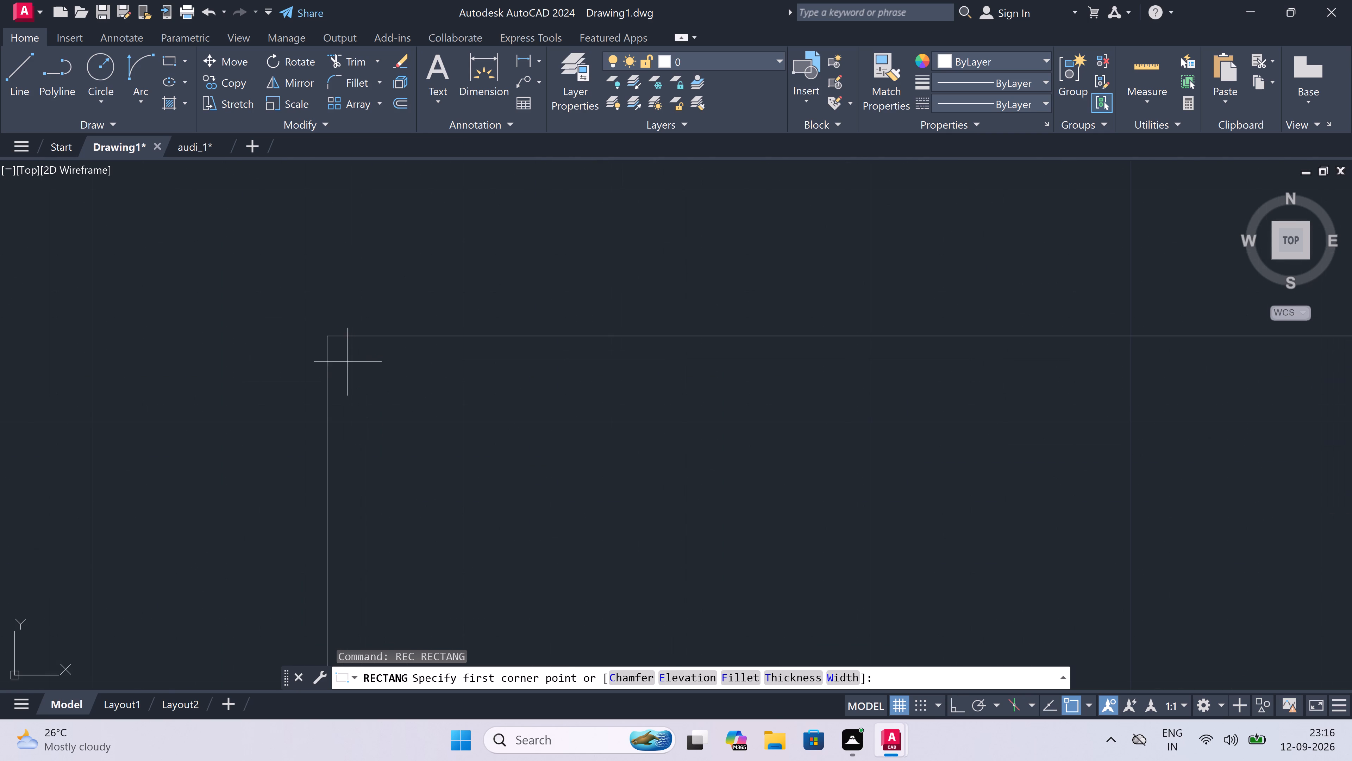
left_click_drag(355, 368, 404, 385)
scroll(575, 401, "down", 5)
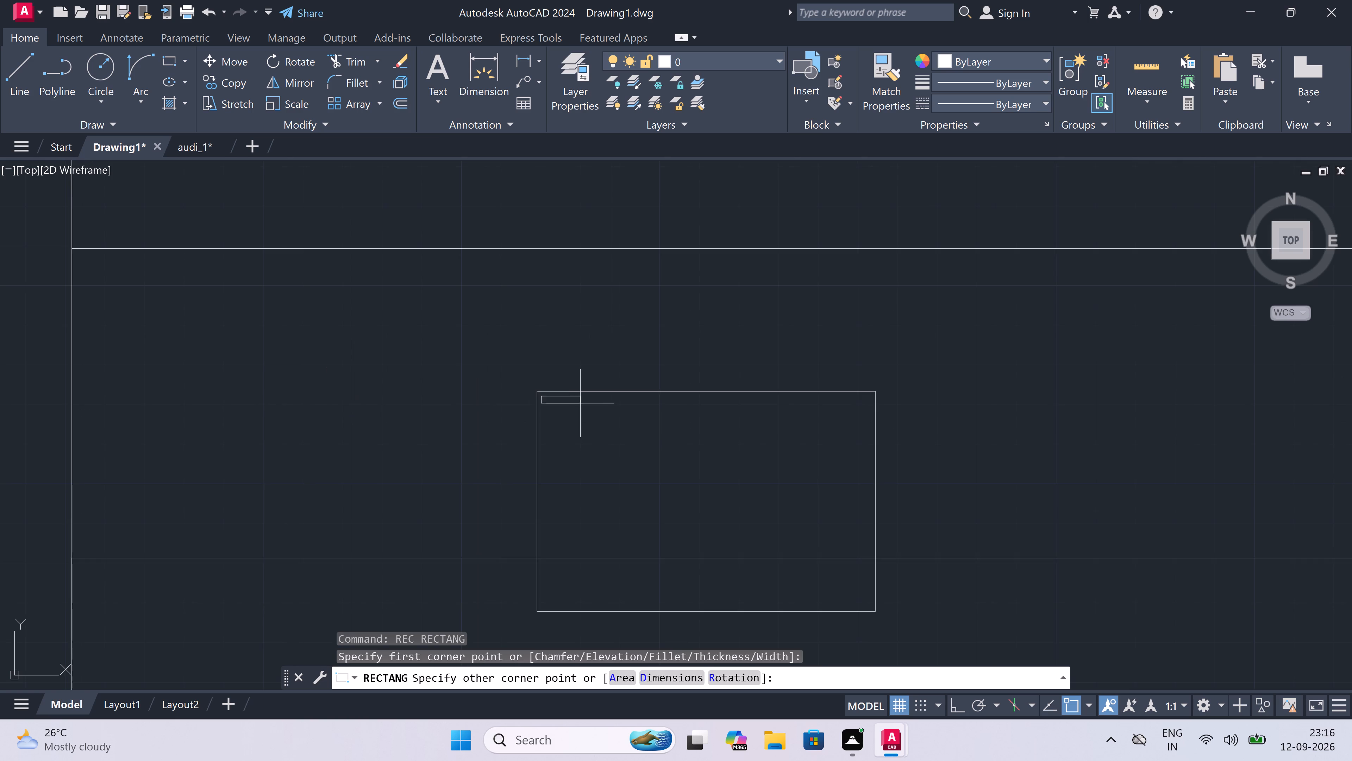
scroll(755, 524, "up", 2)
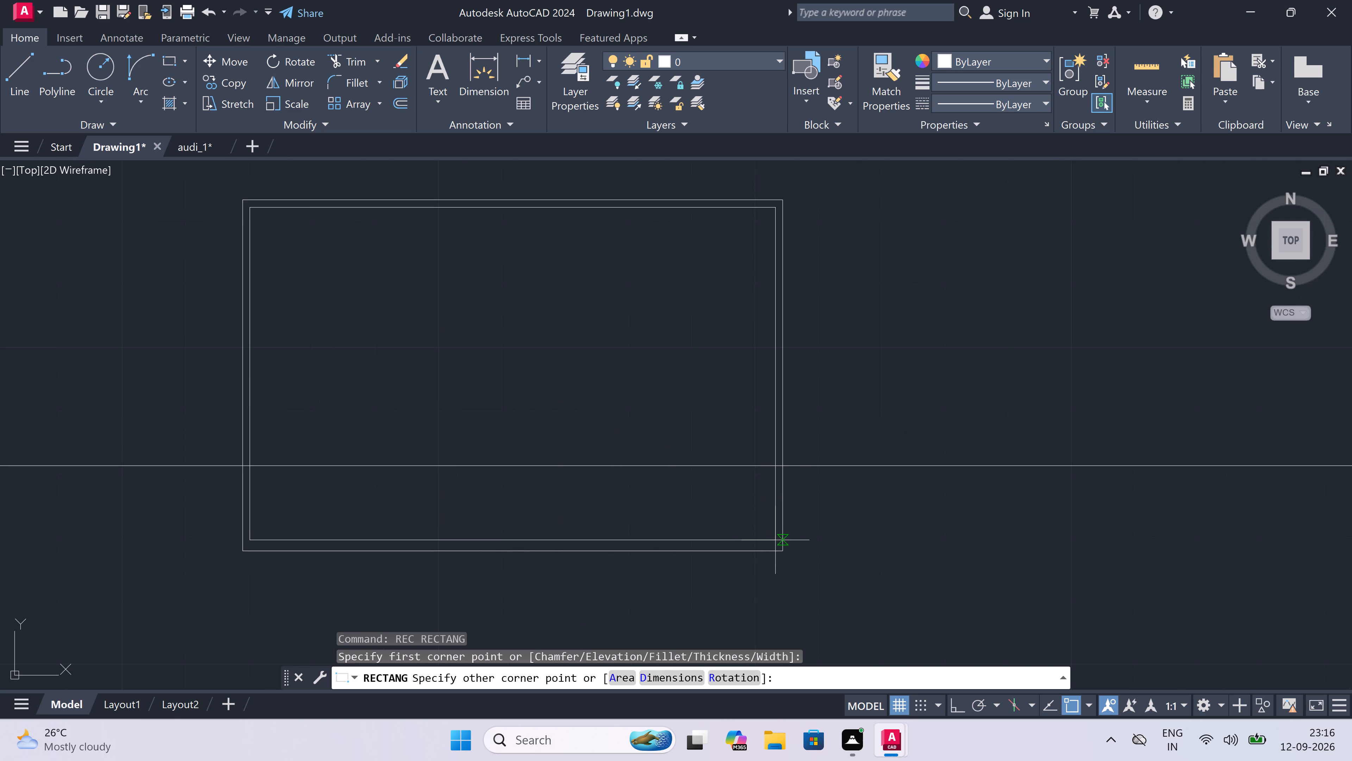
scroll(775, 540, "up", 1)
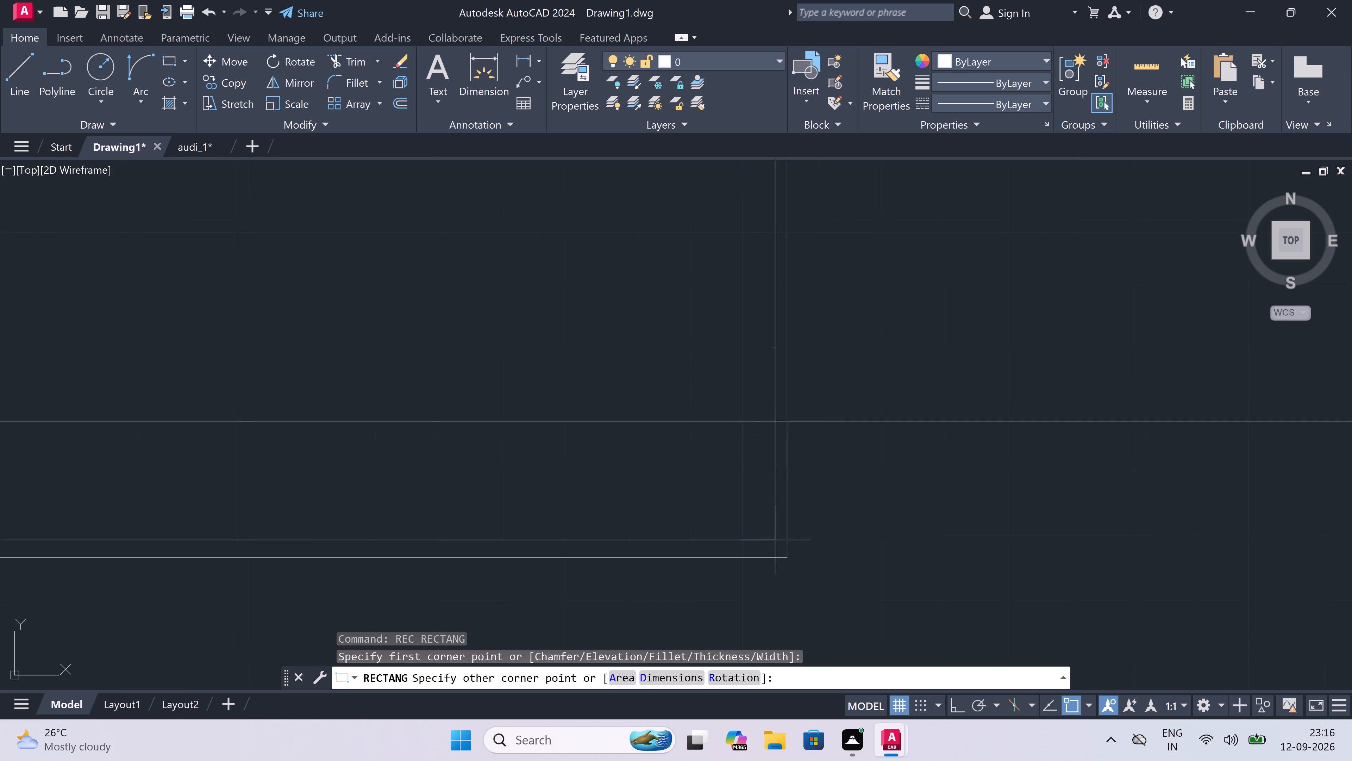
scroll(775, 540, "up", 1)
left_click(775, 543)
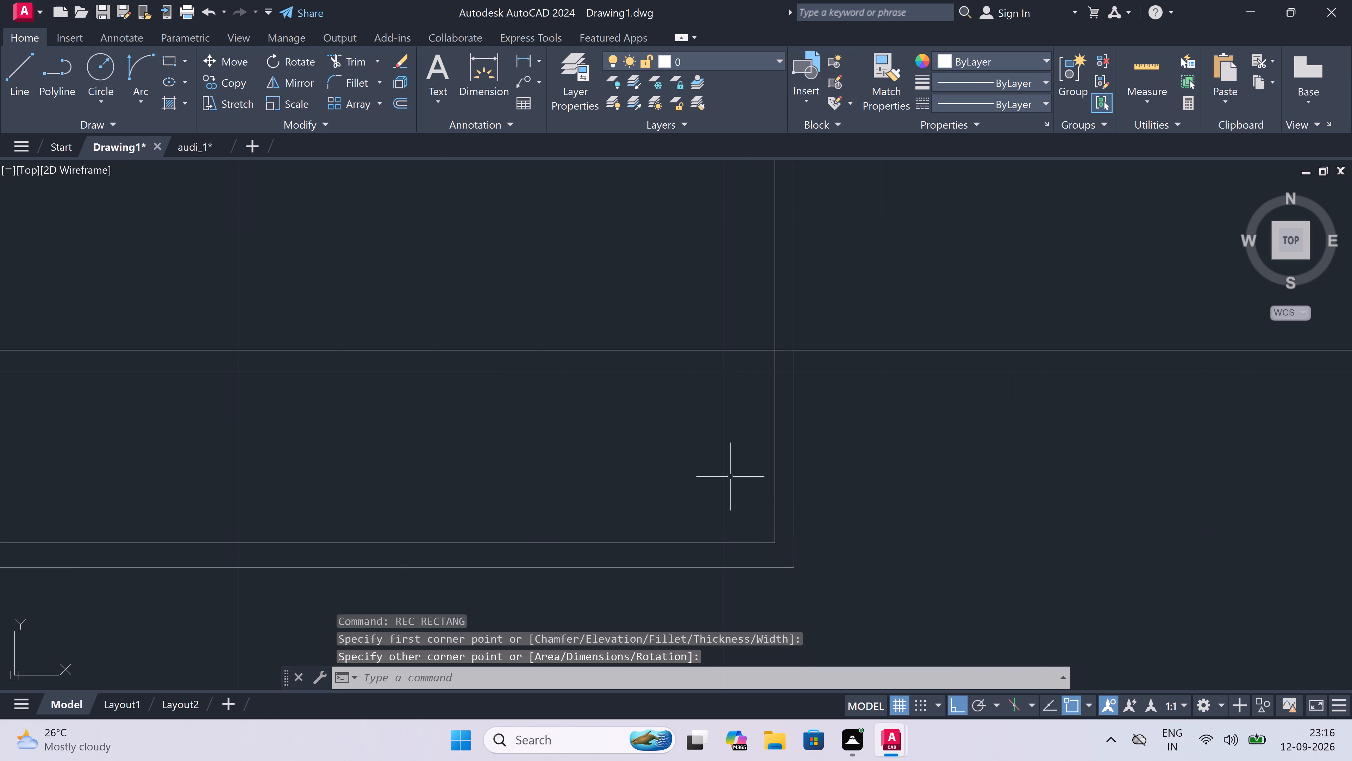
key("Escape")
scroll(701, 426, "down", 4)
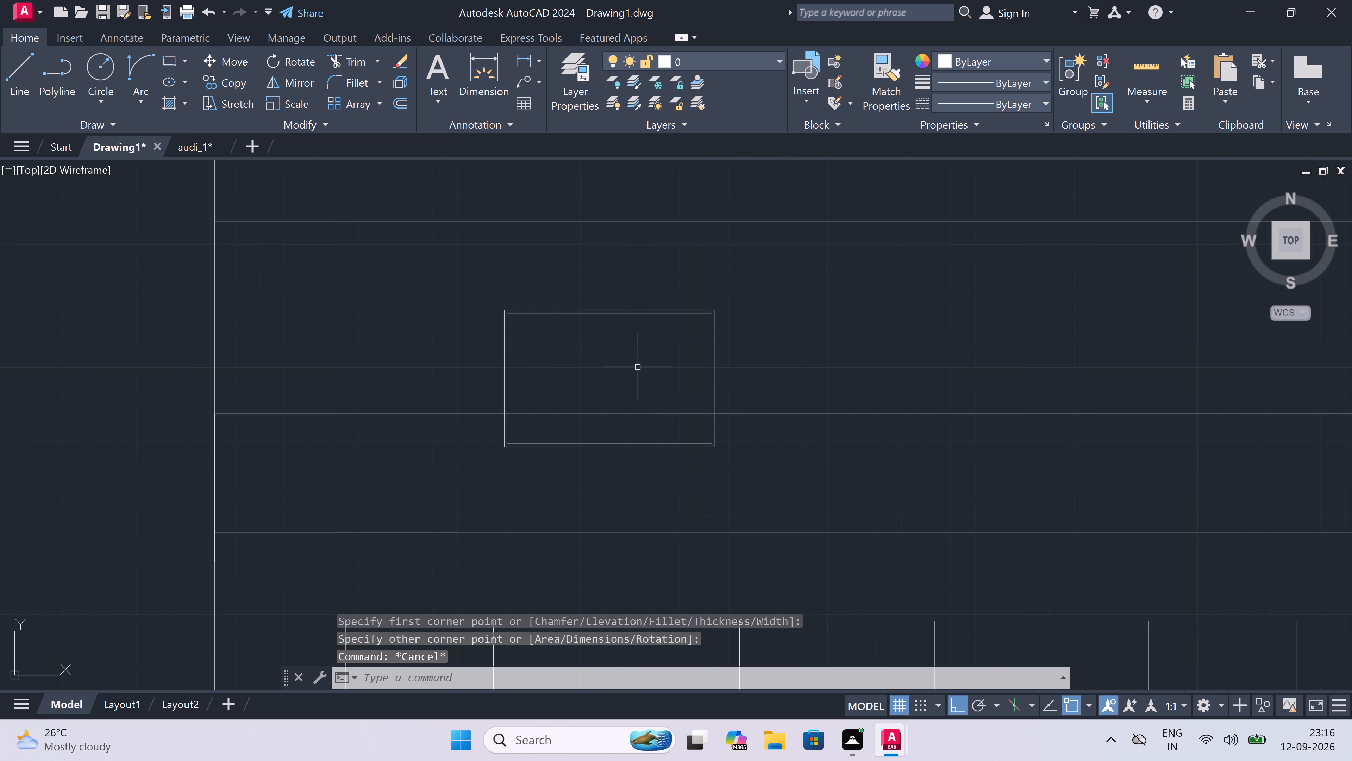
Draw a vertical centre line down the upper-storey window, from the midpoint of its top edge to the midpoint of the bottom frame edge.
key("l")
key("space")
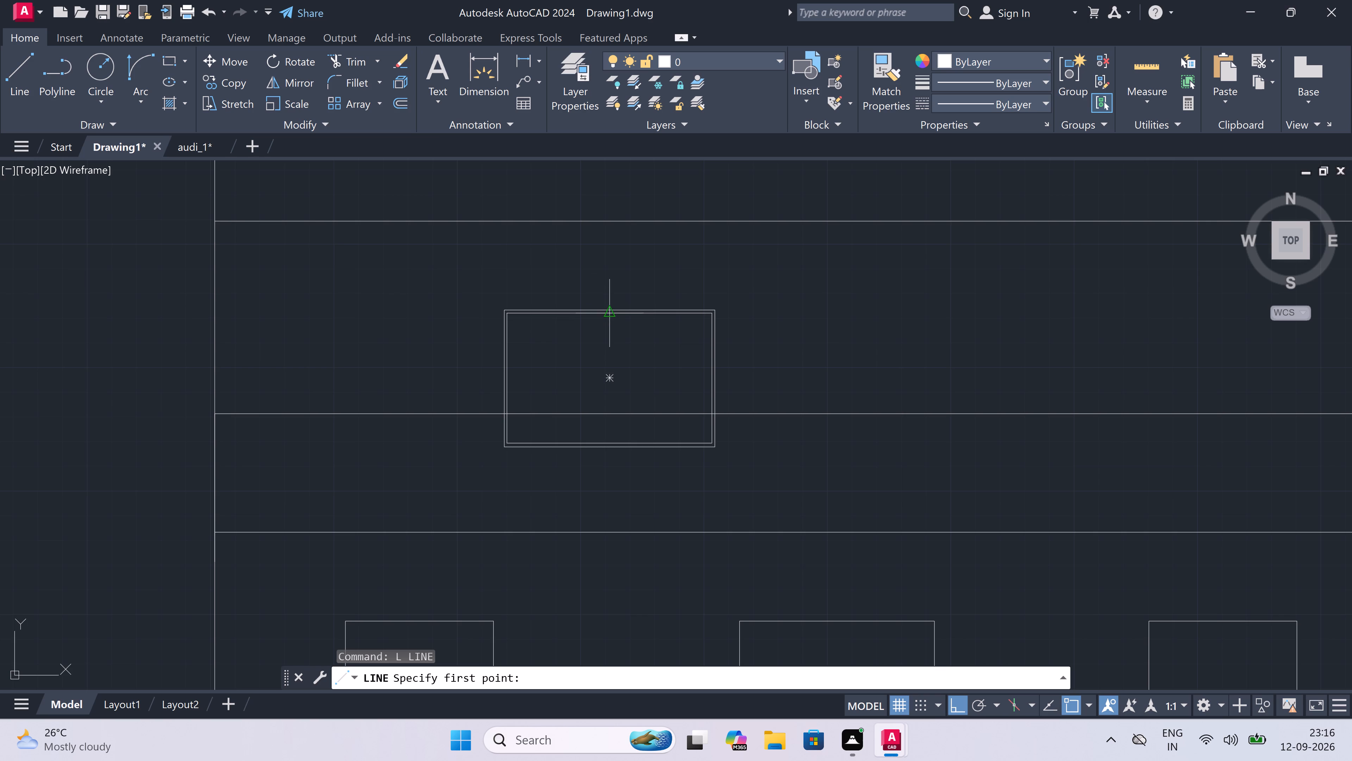
left_click_drag(608, 311, 614, 355)
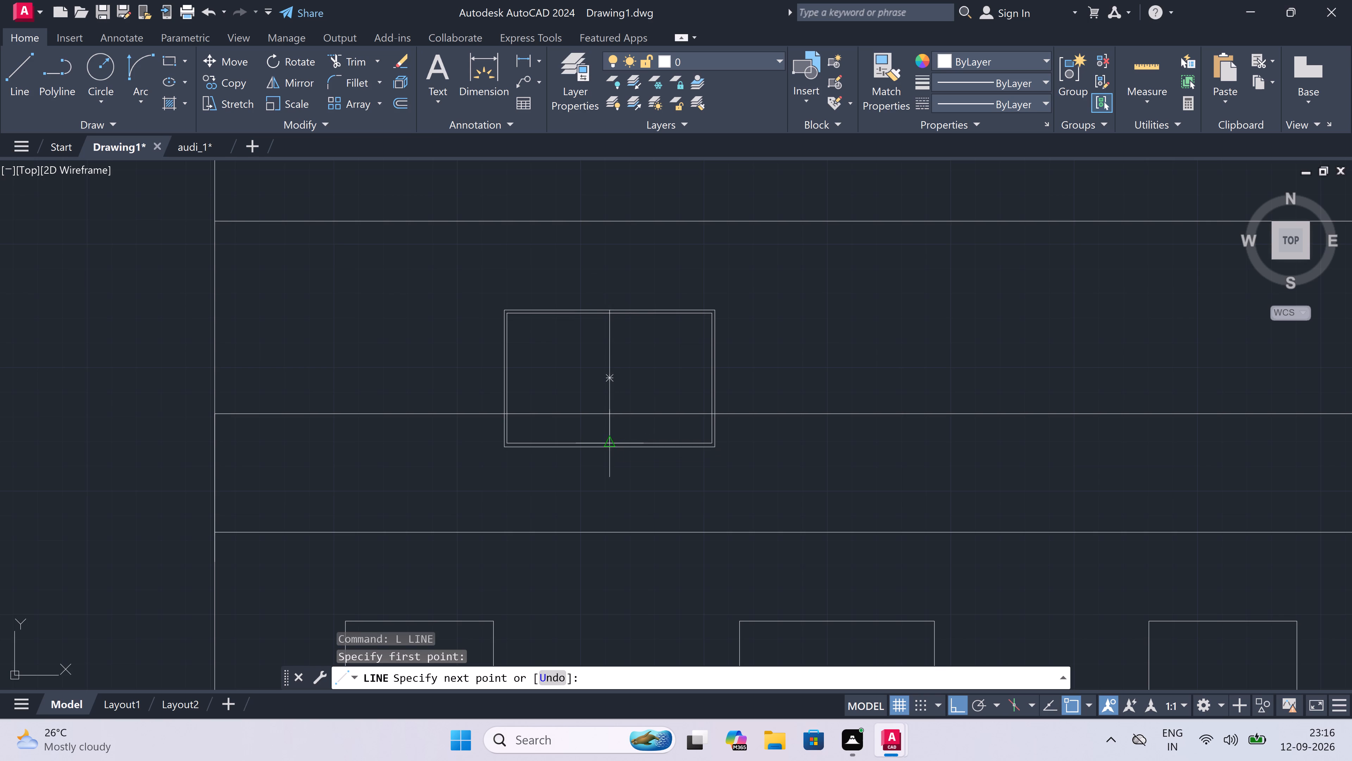
left_click(608, 448)
key("Escape")
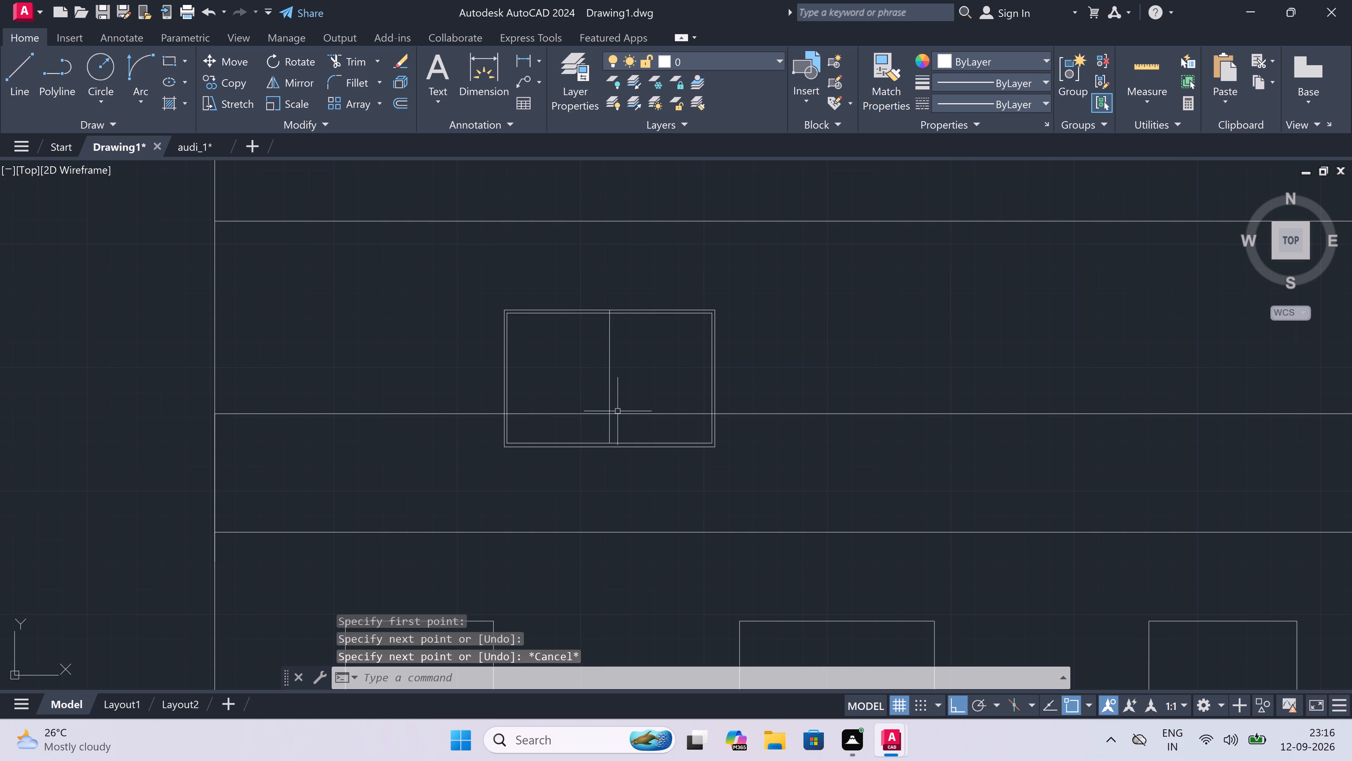
Draw a vertical divider line 1" to the right of the window's centre line, down to the inner frame's bottom edge.
key("l")
key("space")
scroll(622, 342, "up", 2)
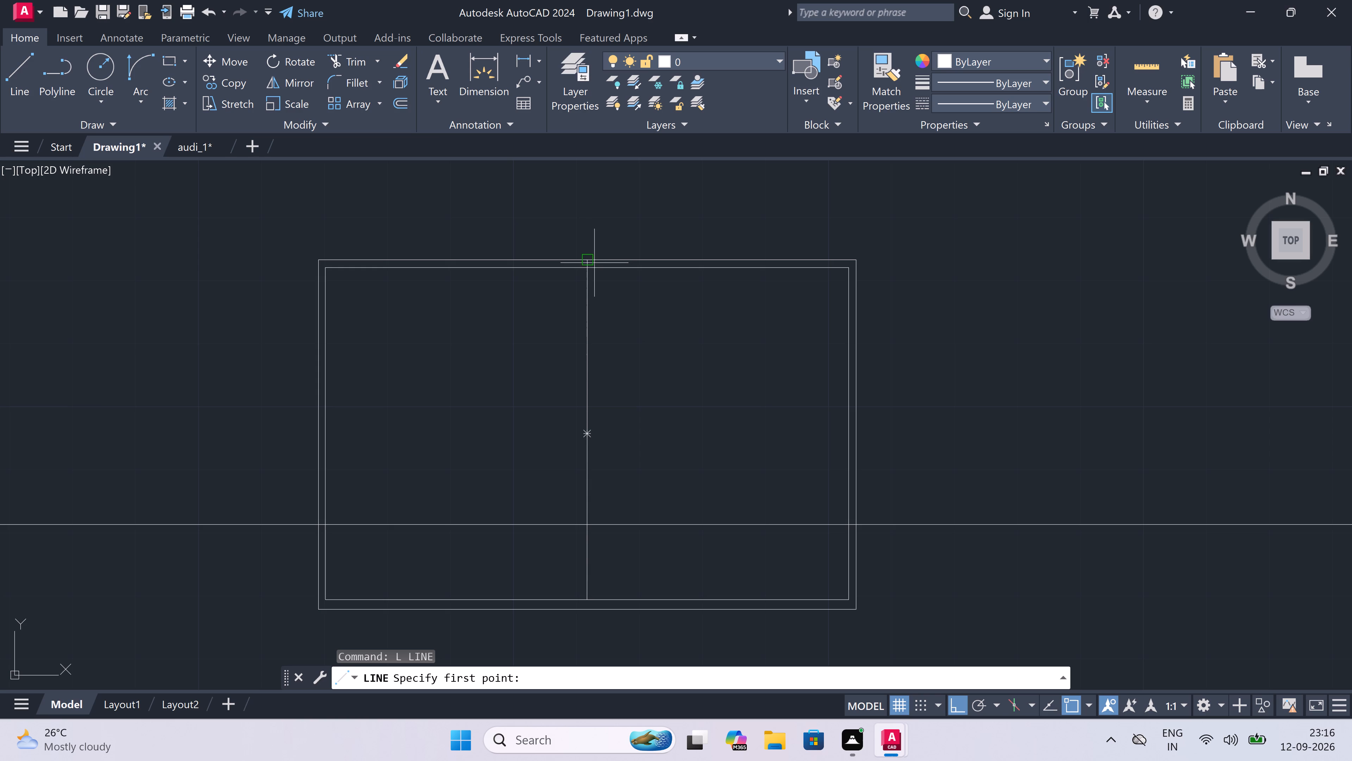
key("ctrl+z")
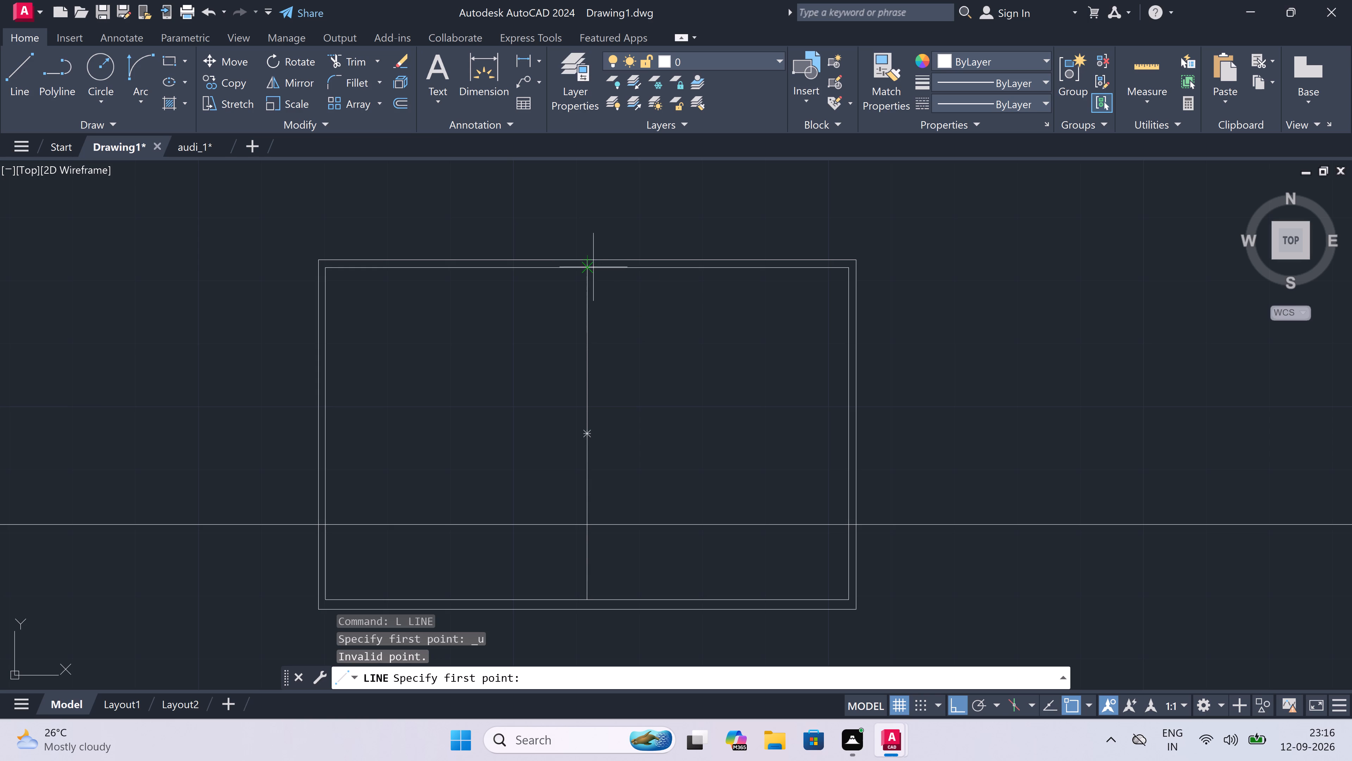
left_click(589, 267)
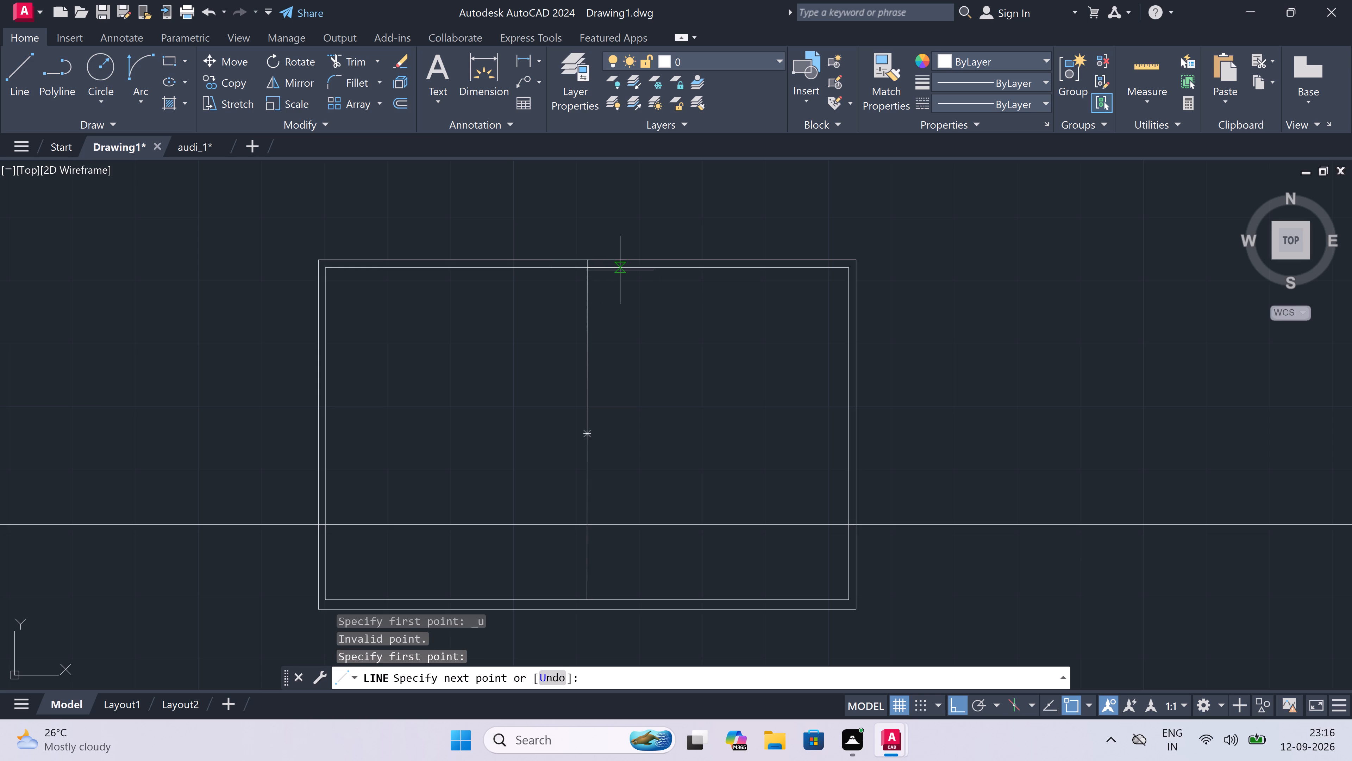
type("1\"")
key("space")
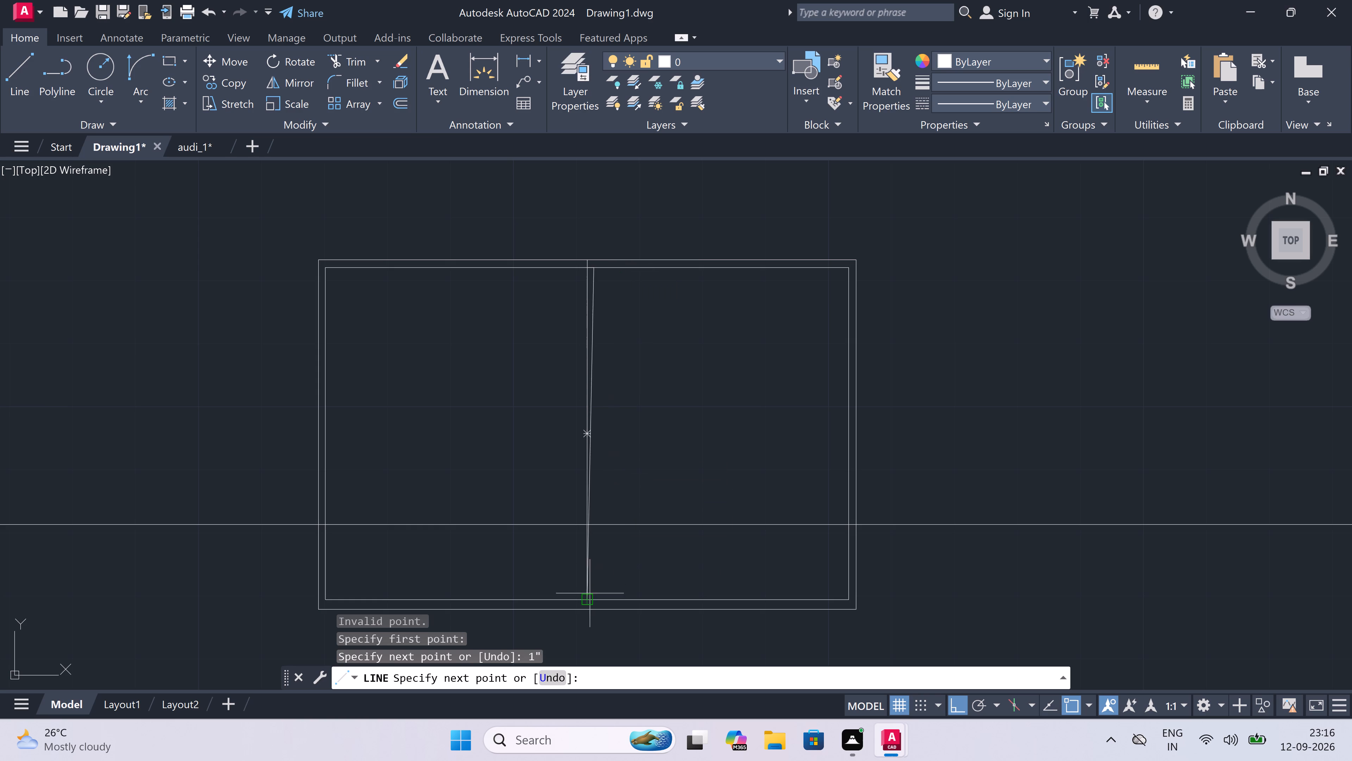
scroll(593, 596, "up", 3)
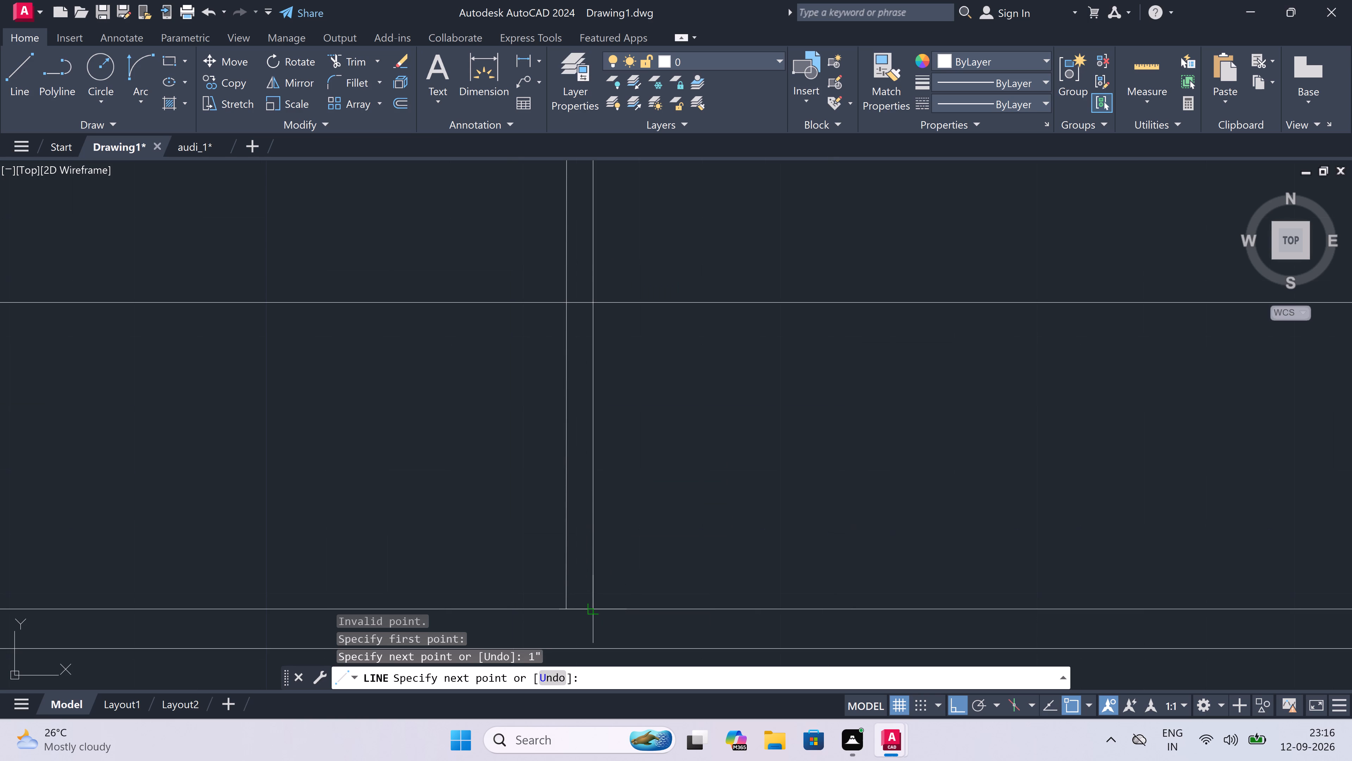
left_click(596, 614)
Continue from the centre line's bottom end with a matching vertical divider line 1" to its left, up to the inner frame's top edge.
left_click(562, 607)
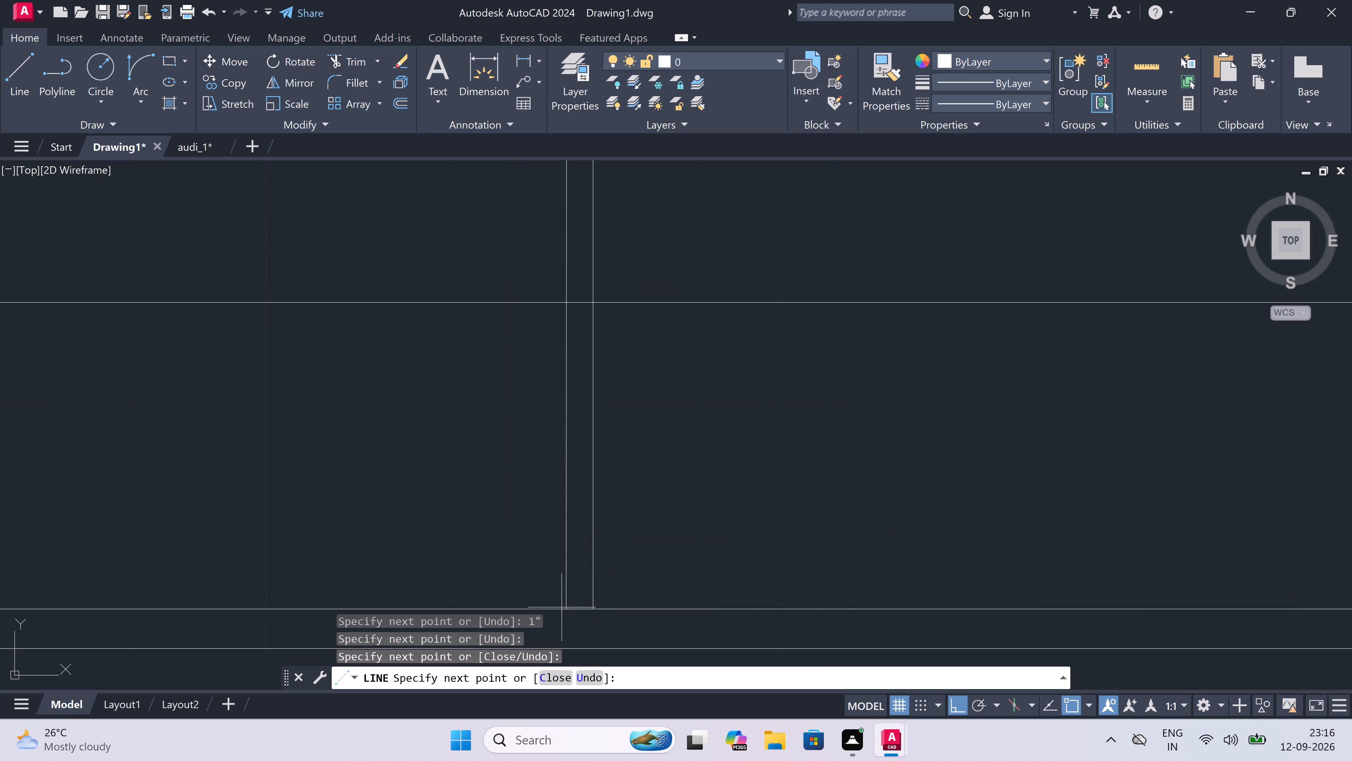
key("1")
type("\"")
key("space")
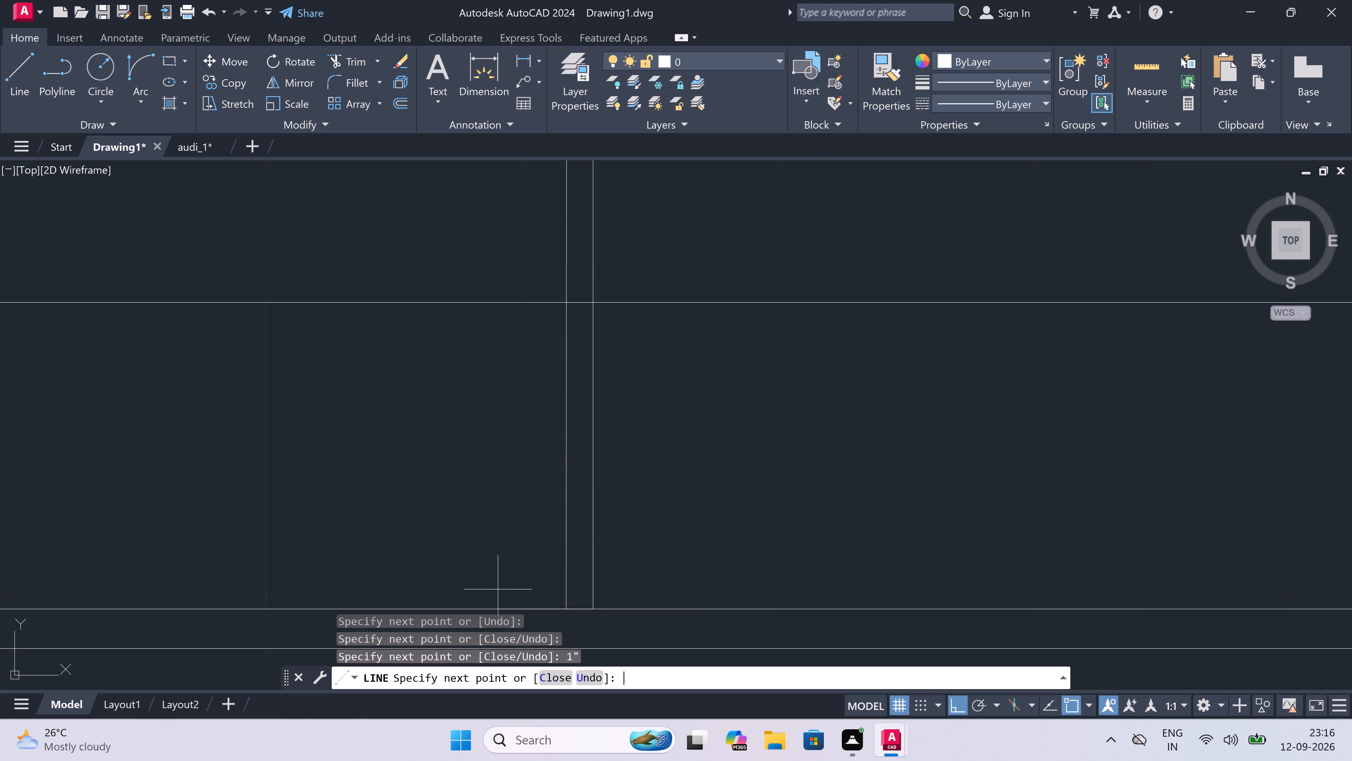
scroll(499, 591, "down", 2)
scroll(507, 374, "down", 3)
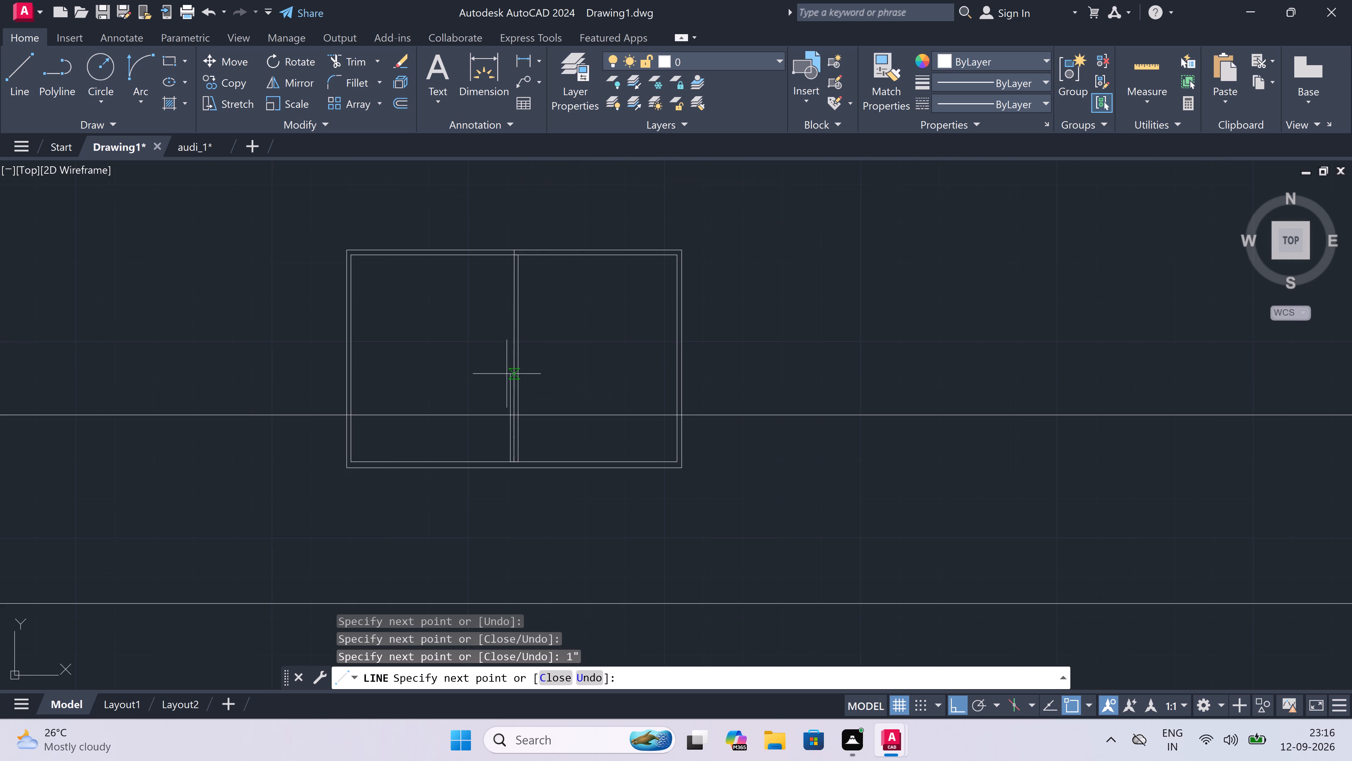
scroll(507, 224, "up", 3)
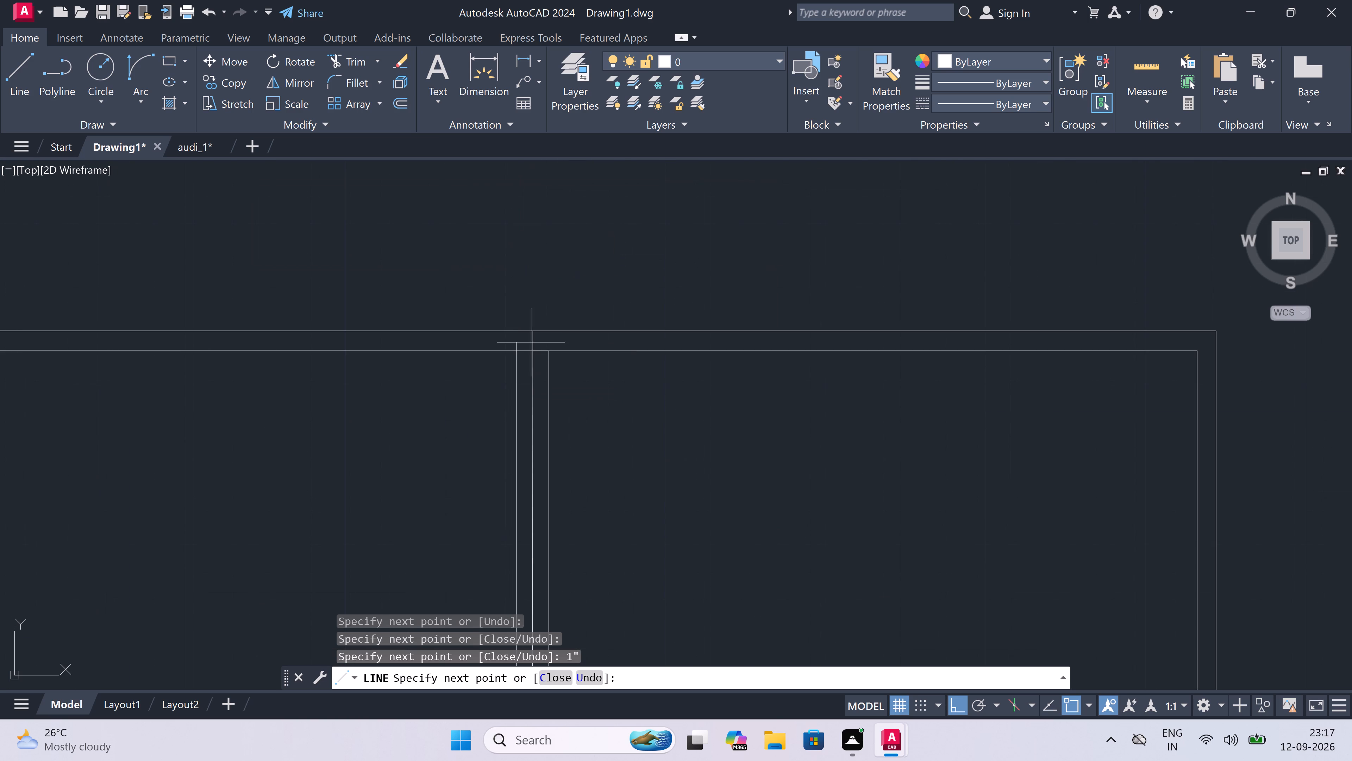
left_click(512, 354)
key("Escape")
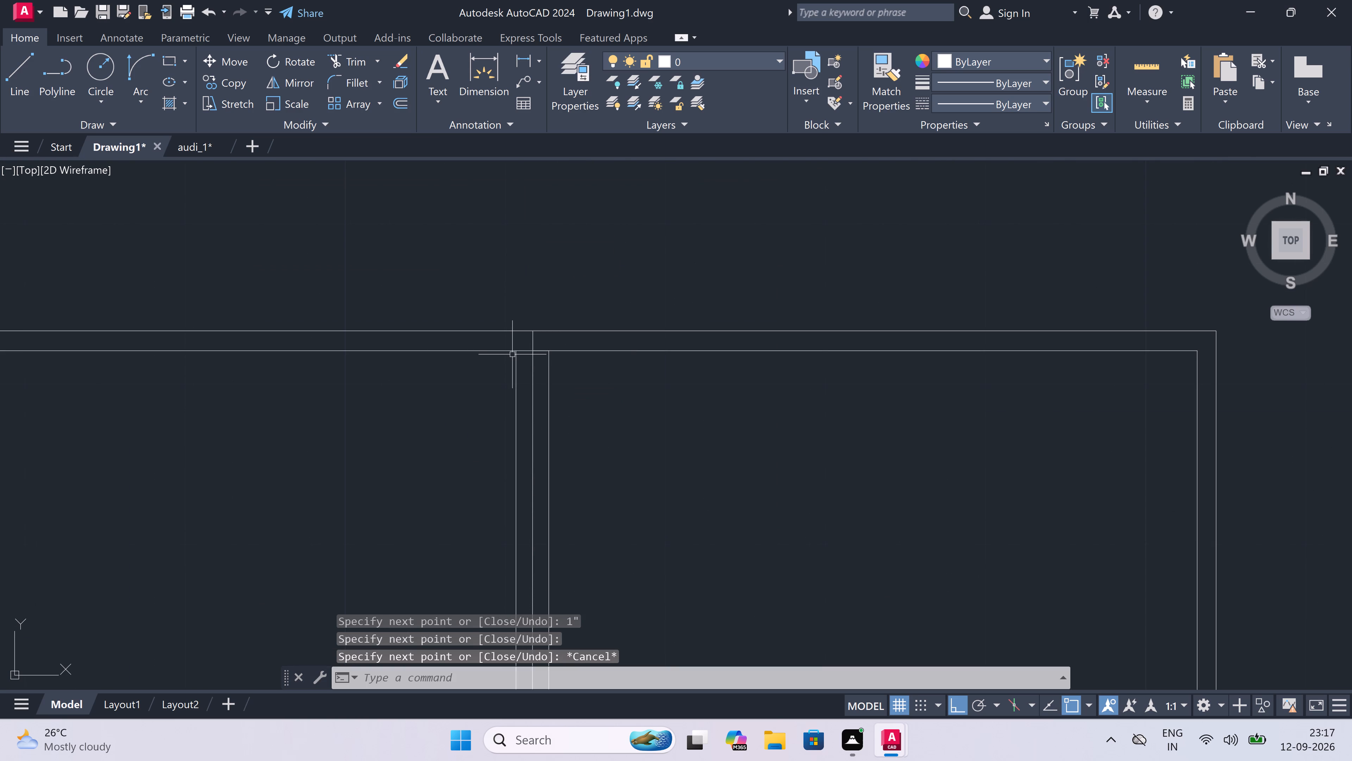
Trim the centre line's stub between the outer and inner frame lines at the window's top.
type("TR")
key("space")
left_click(527, 339)
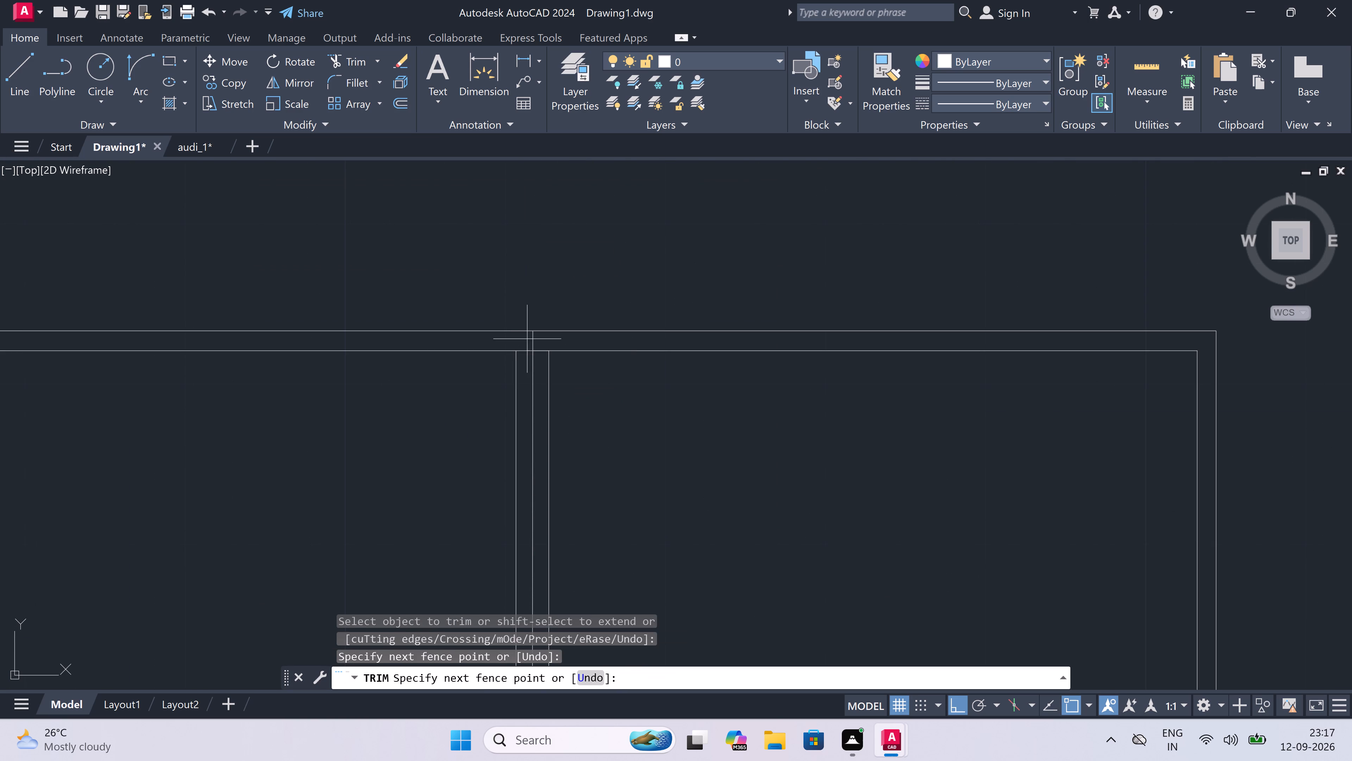
left_click(544, 340)
key("Escape")
With Ortho off, draw a long diagonal glass line in the middle of the upper-storey window's left pane.
scroll(544, 340, "down", 3)
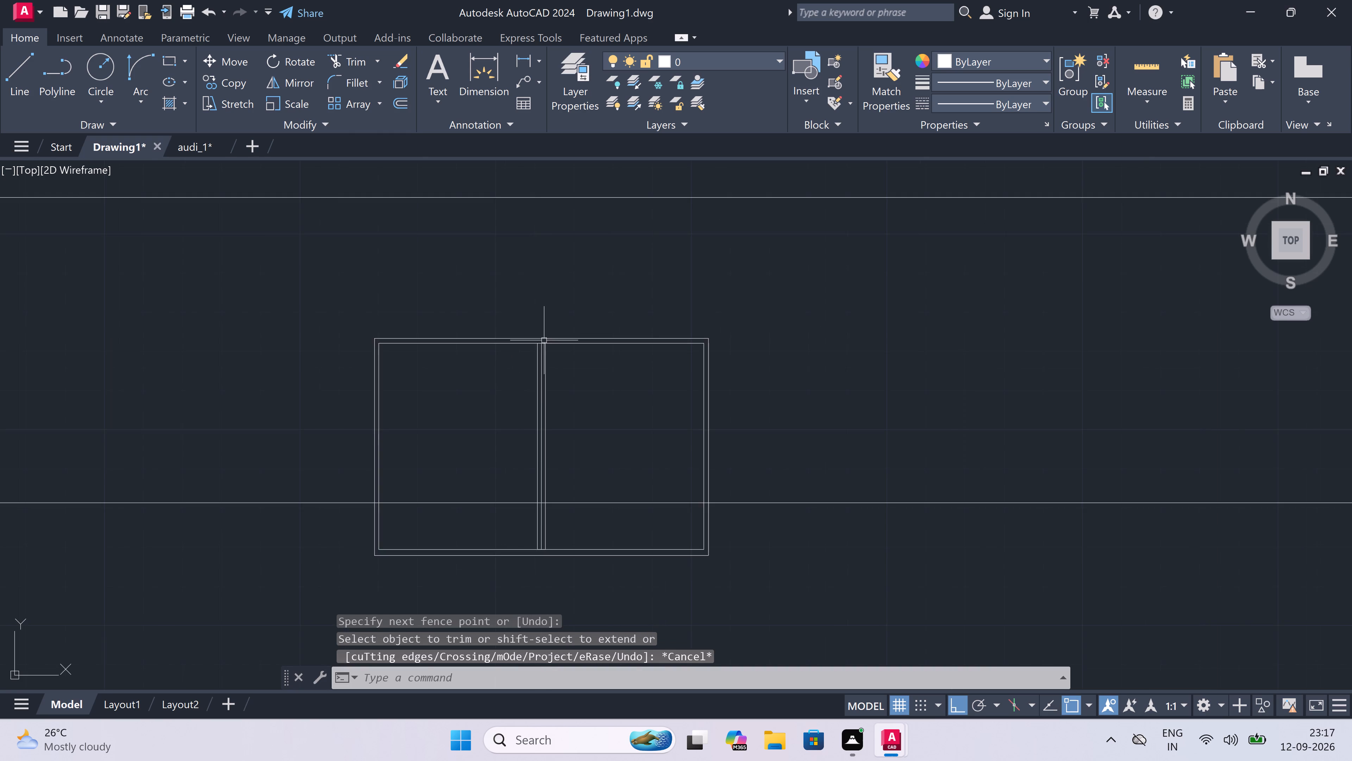
scroll(544, 340, "down", 1)
scroll(477, 441, "up", 1)
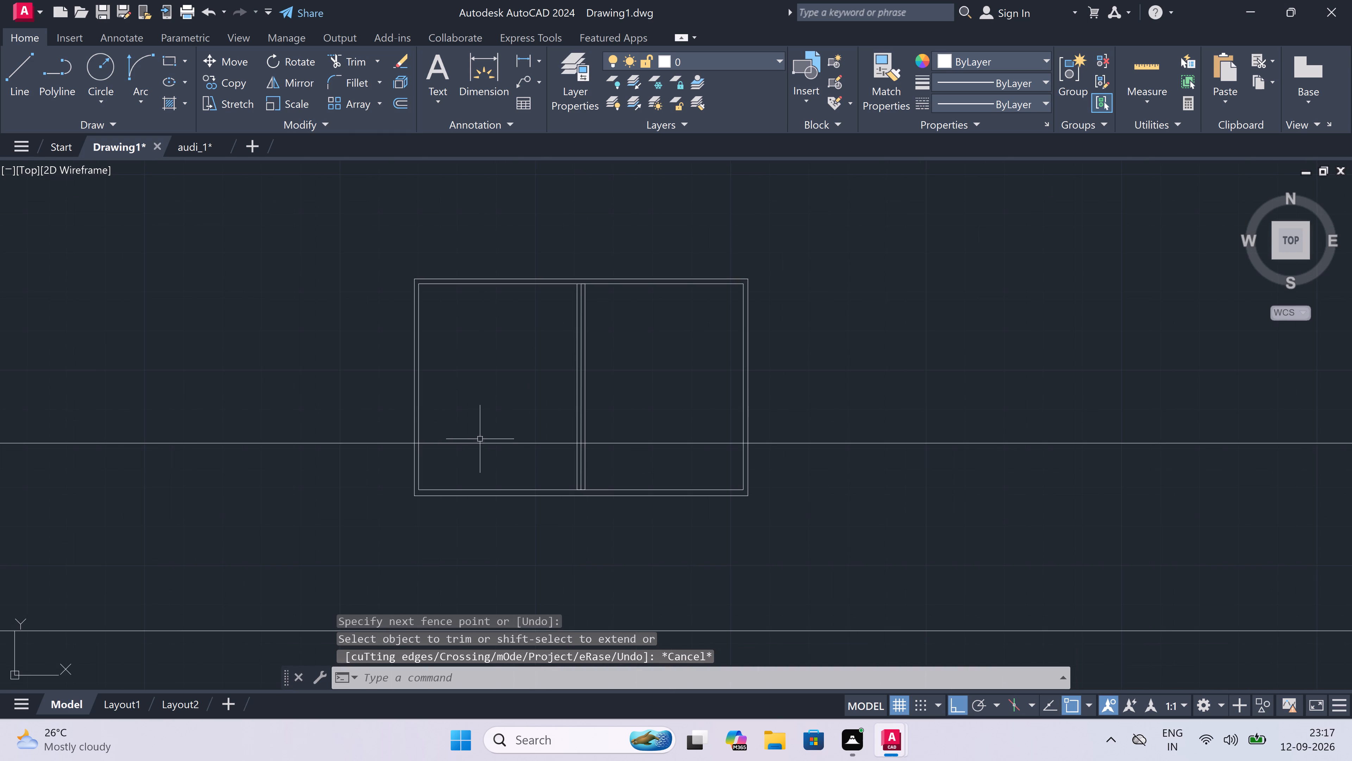
key("l")
key("space")
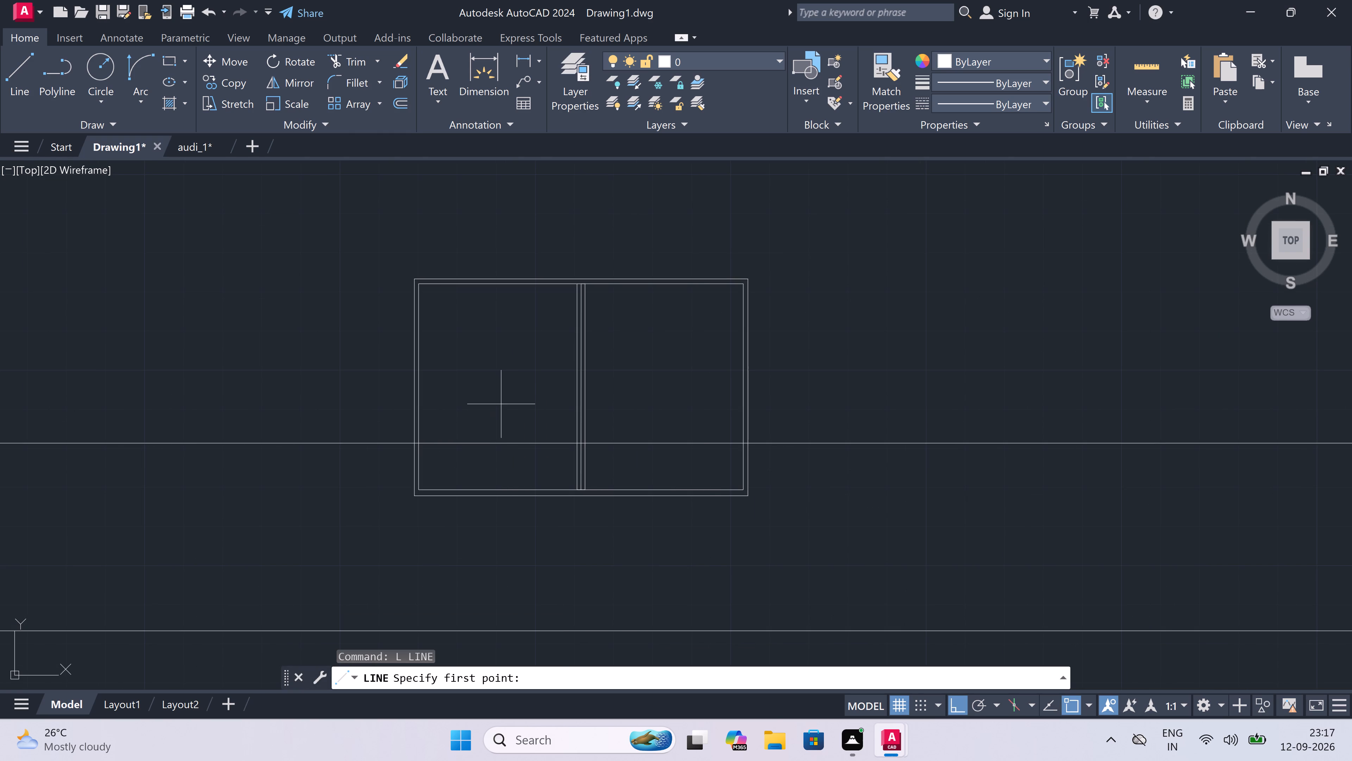
left_click_drag(520, 358, 513, 388)
key("F8")
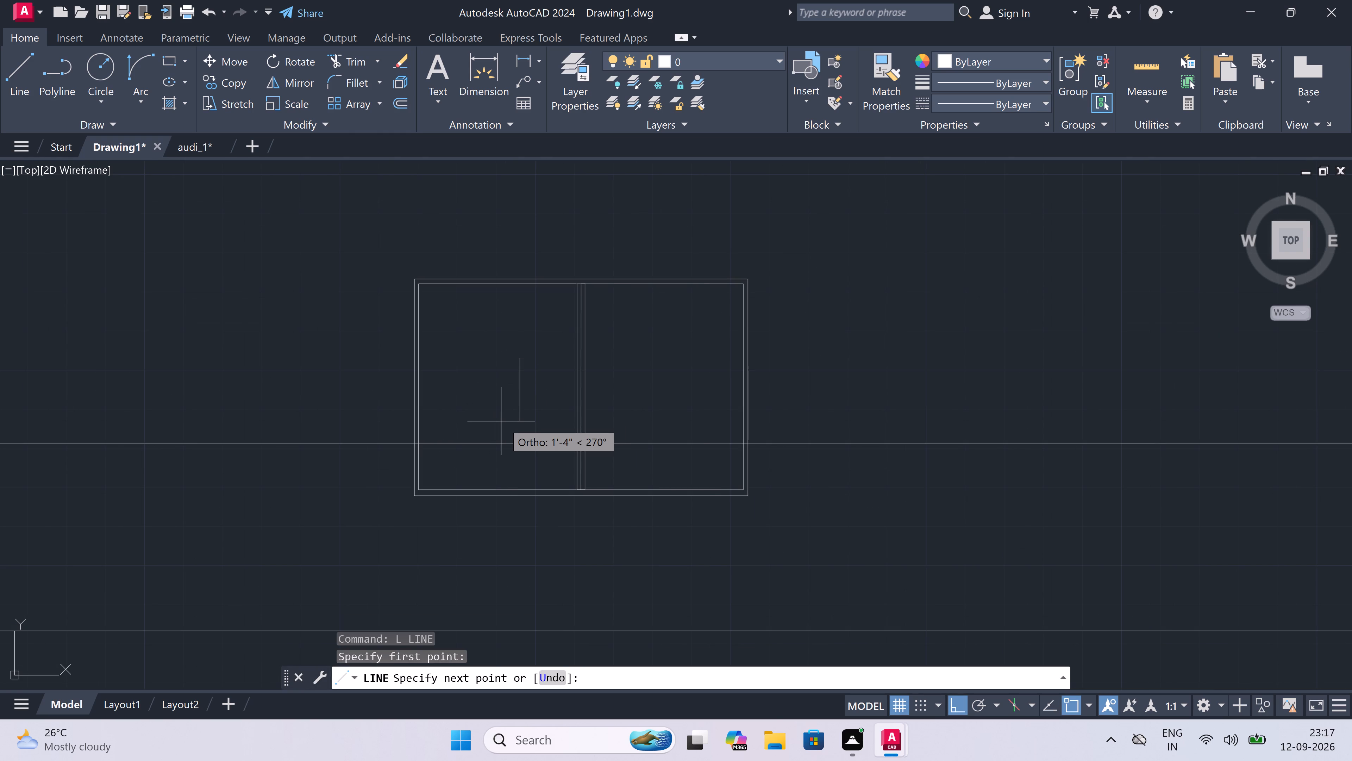
left_click(488, 425)
key("Escape")
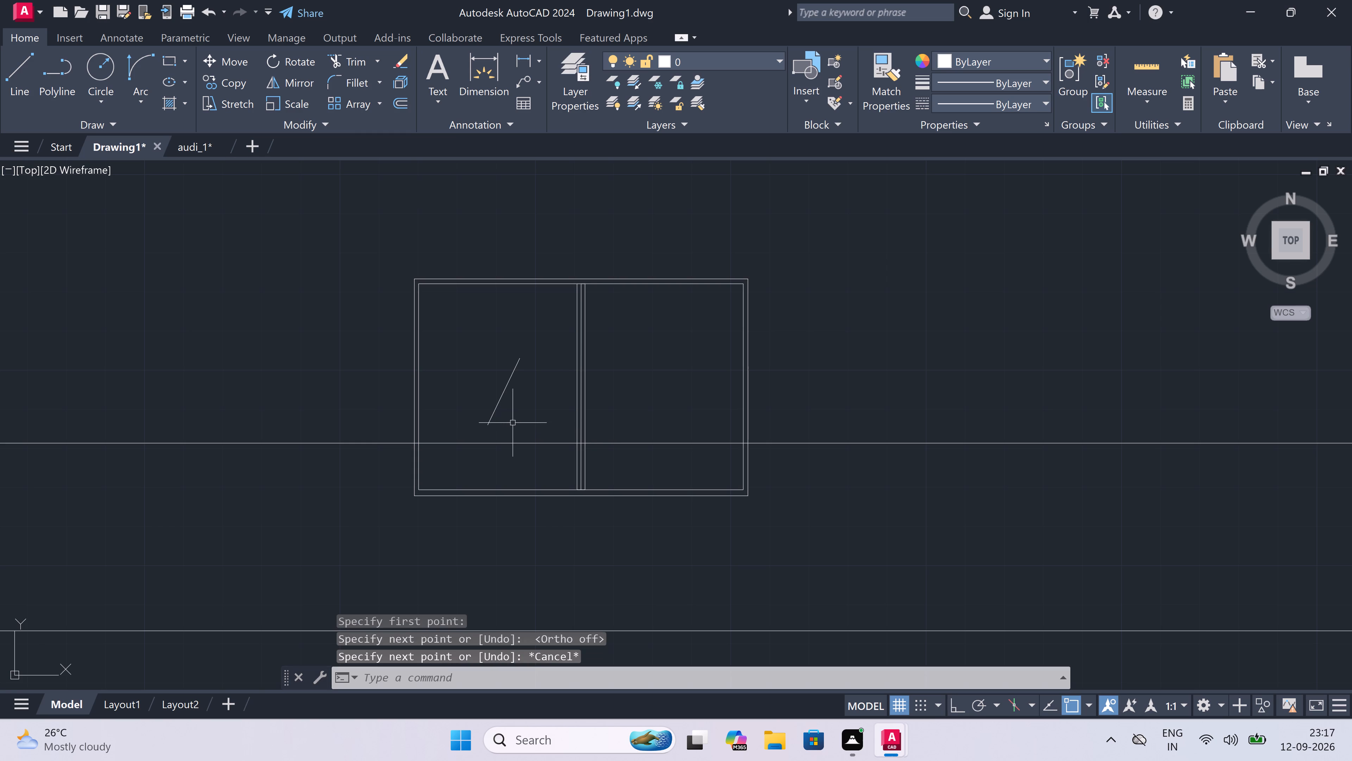
Draw two shorter slanted glass lines, one on each side of the long diagonal in the left pane.
key("space")
left_click_drag(524, 386, 523, 401)
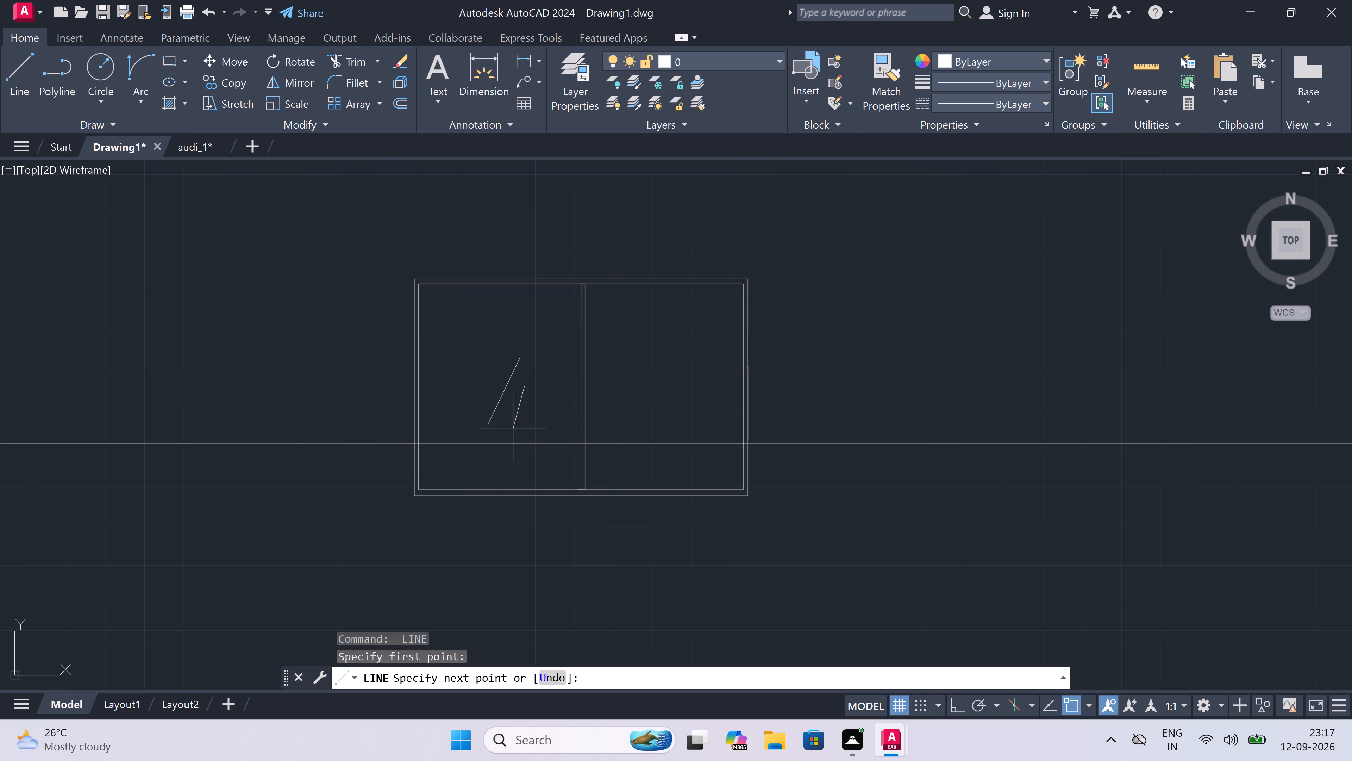
left_click(513, 416)
key("Escape")
key("space")
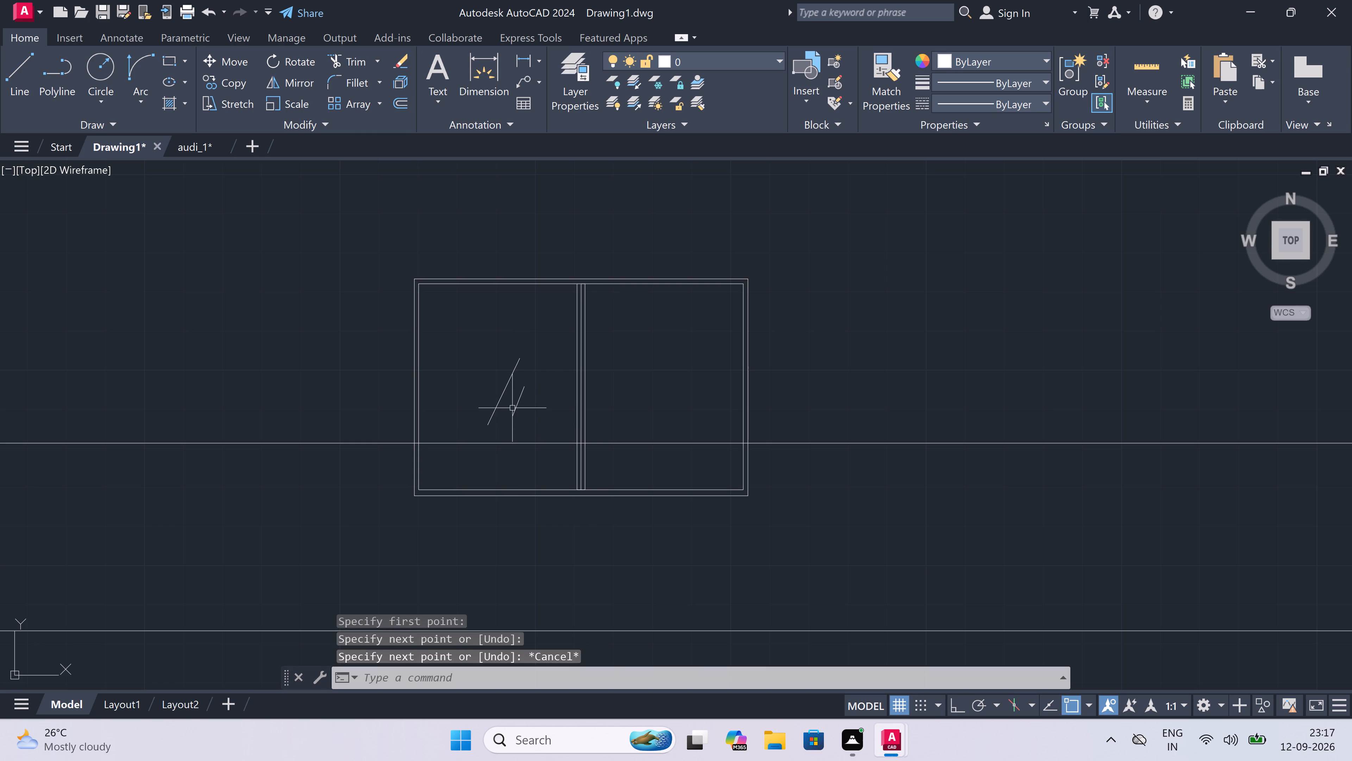
scroll(498, 373, "up", 2)
left_click_drag(508, 372, 497, 402)
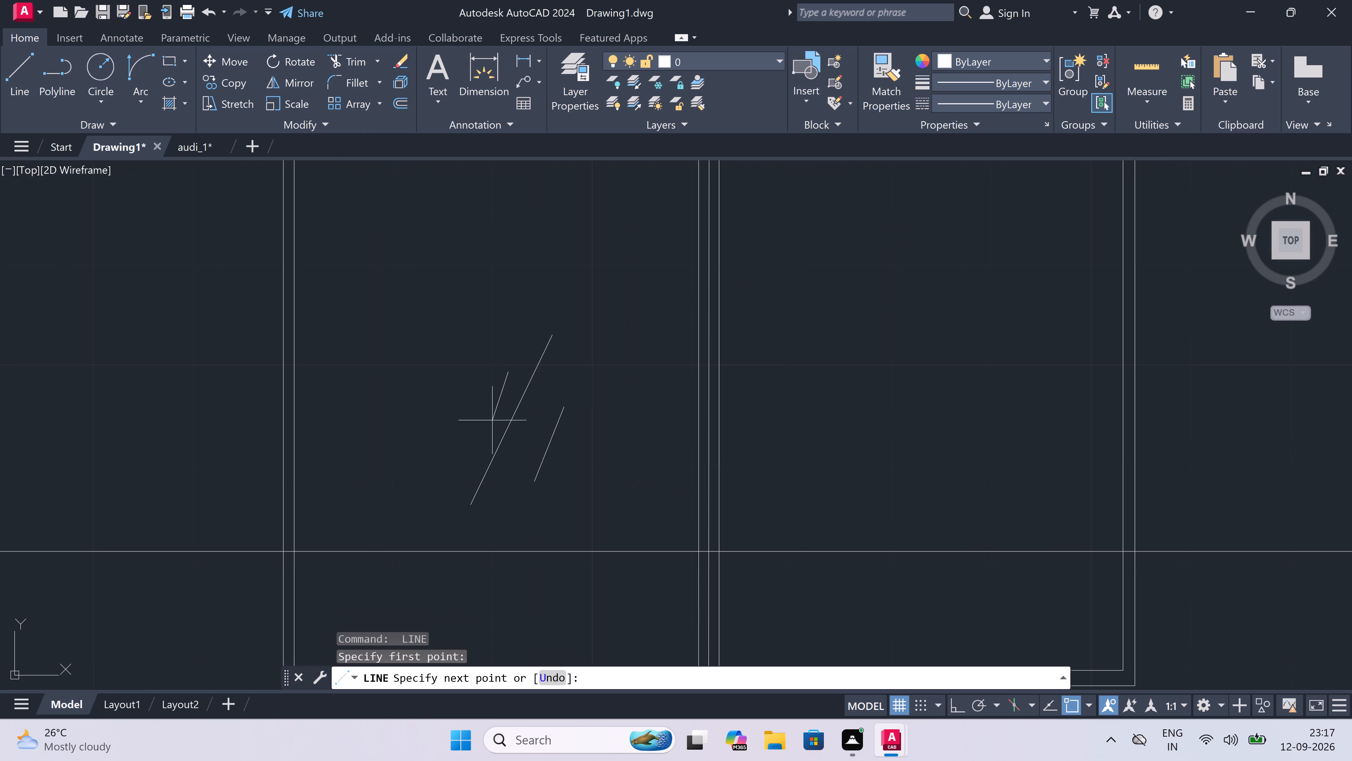
left_click(489, 424)
key("Escape")
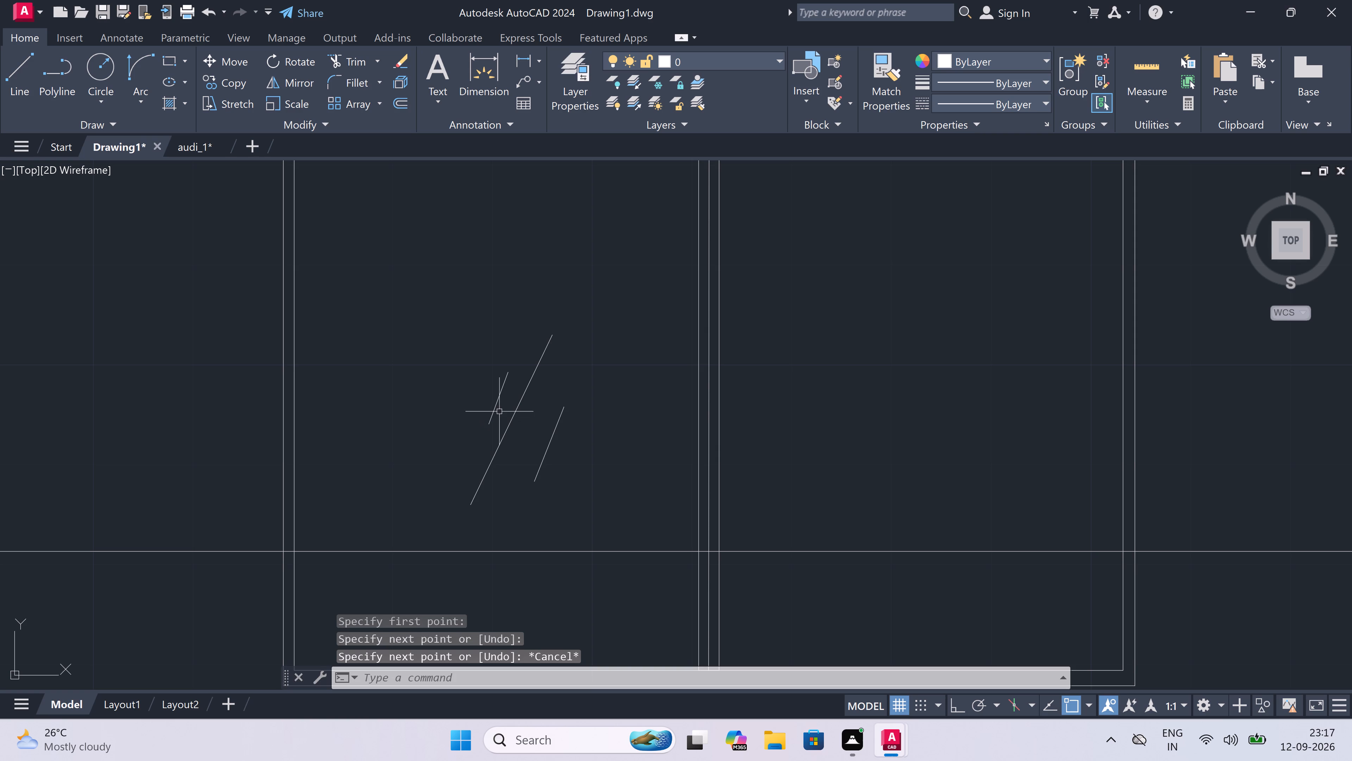
Copy the three diagonal glass lines from the left pane to the middle of the right pane.
left_click_drag(609, 306, 563, 385)
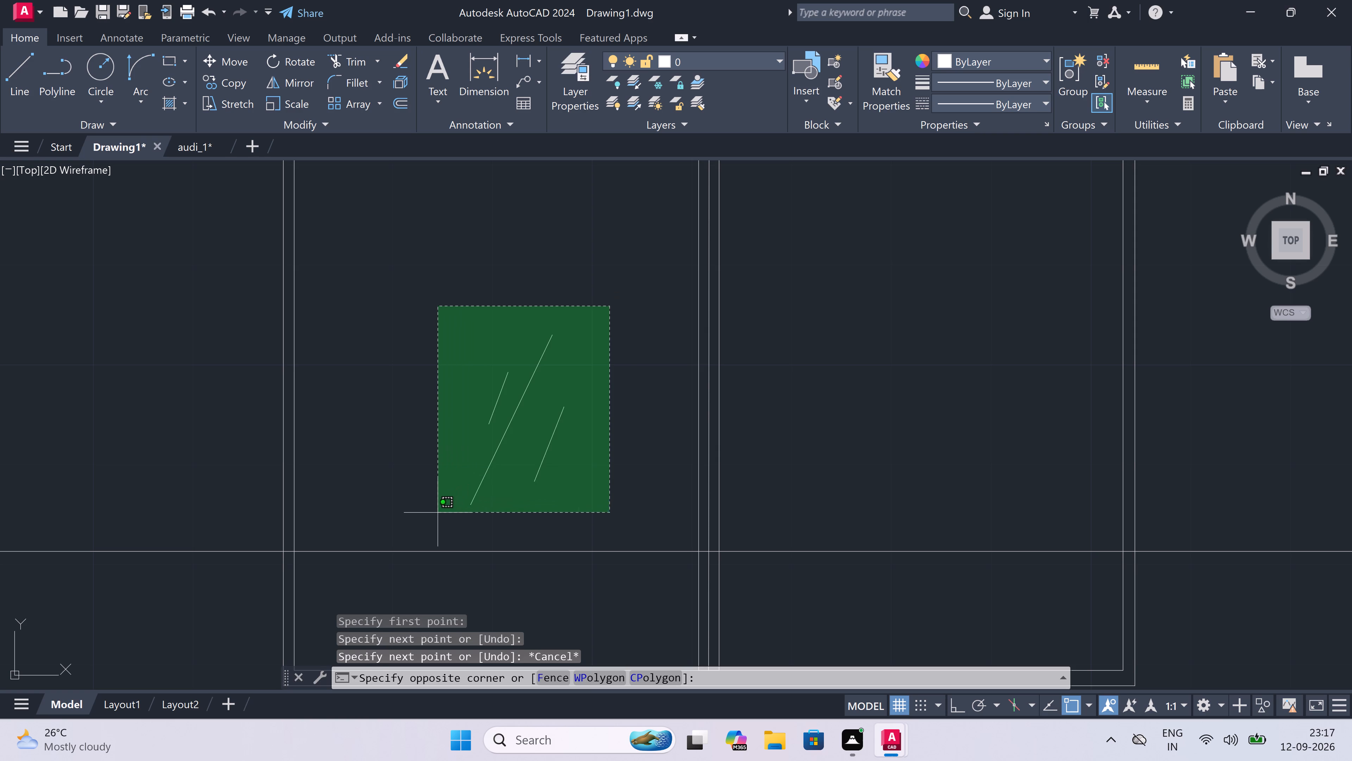
left_click(438, 513)
left_click(233, 75)
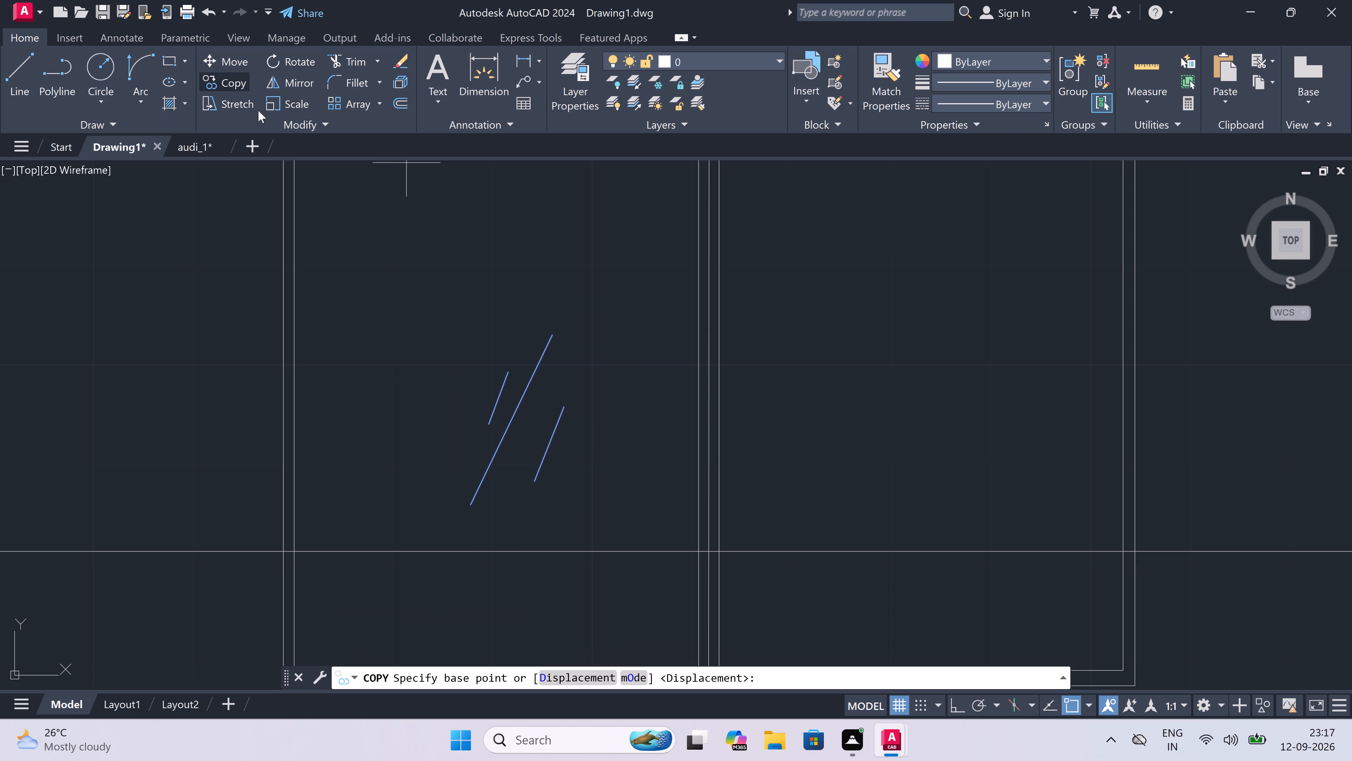
left_click_drag(526, 413, 576, 410)
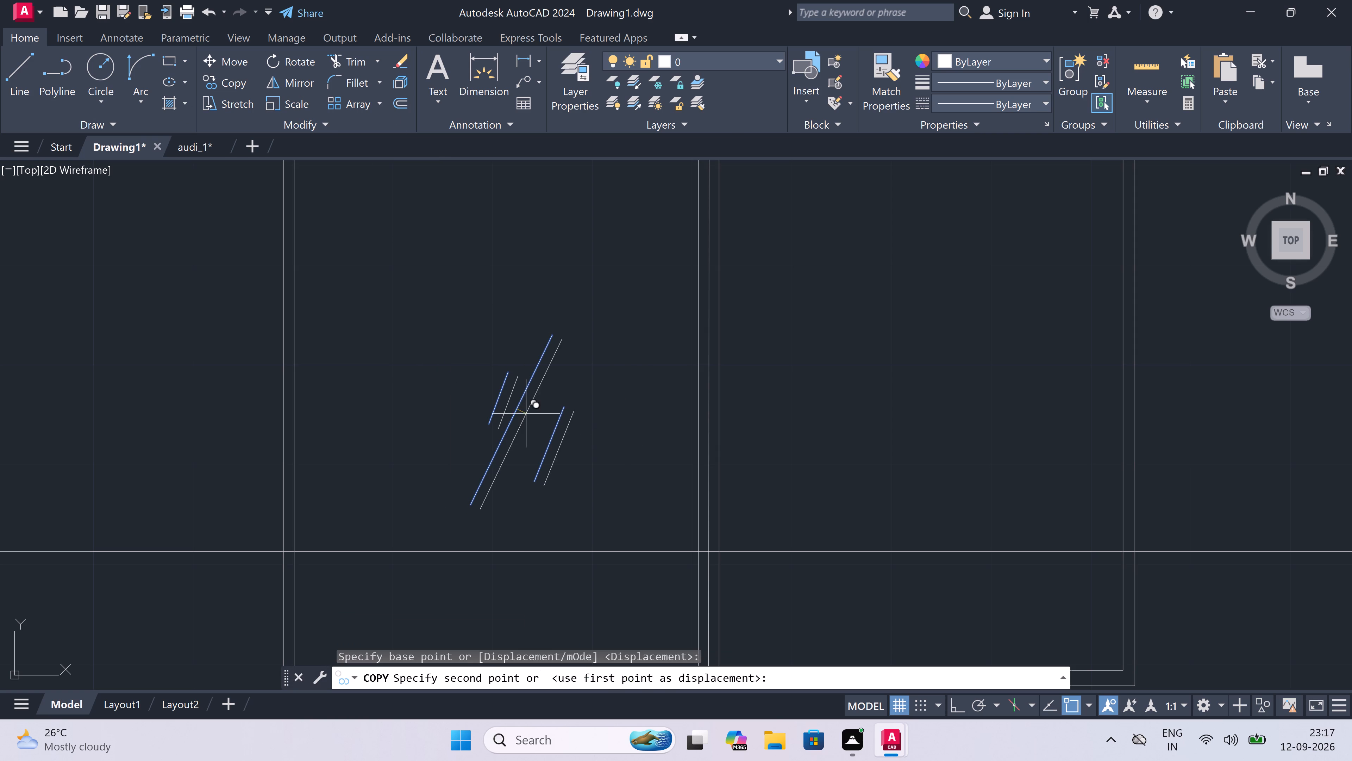
left_click(907, 399)
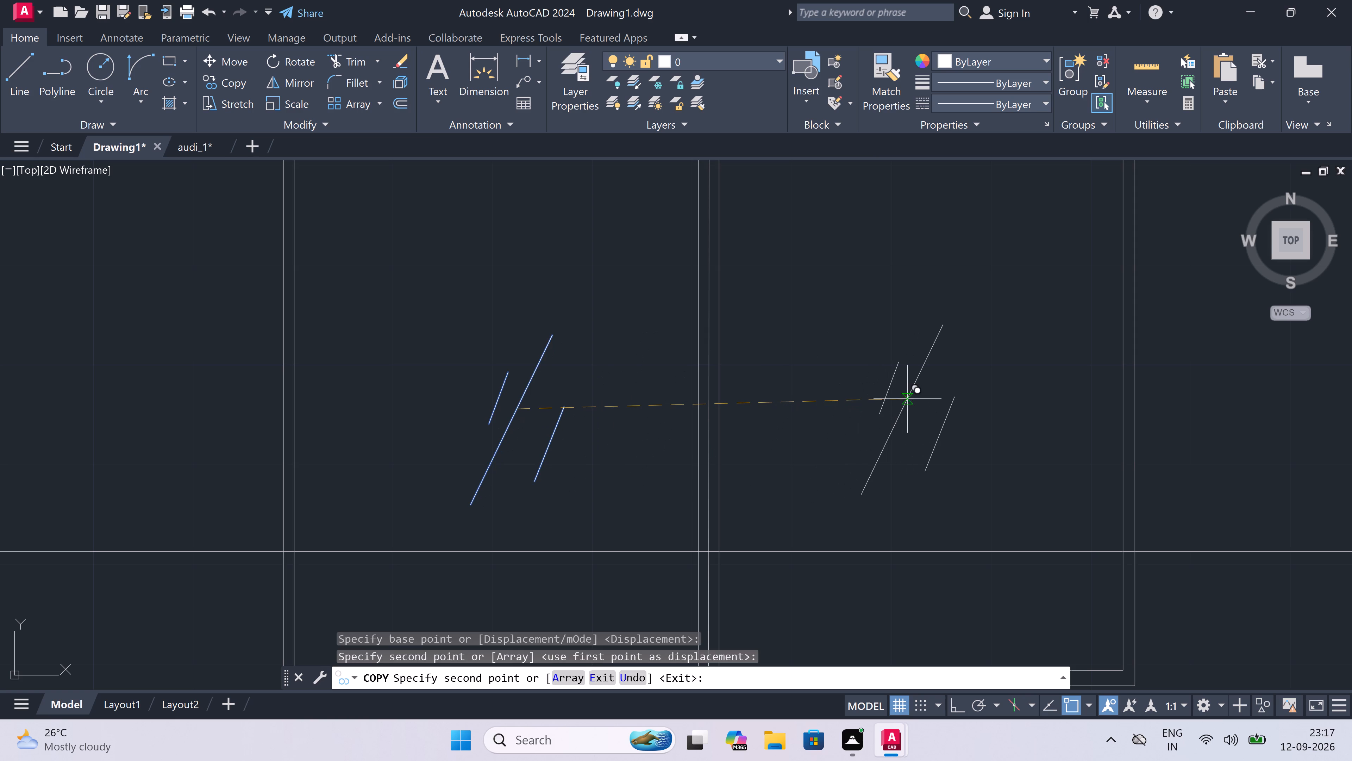
key("Escape")
Draw an inner frame rectangle just inside the outline of the ground-floor window to the right of the door.
scroll(588, 397, "down", 4)
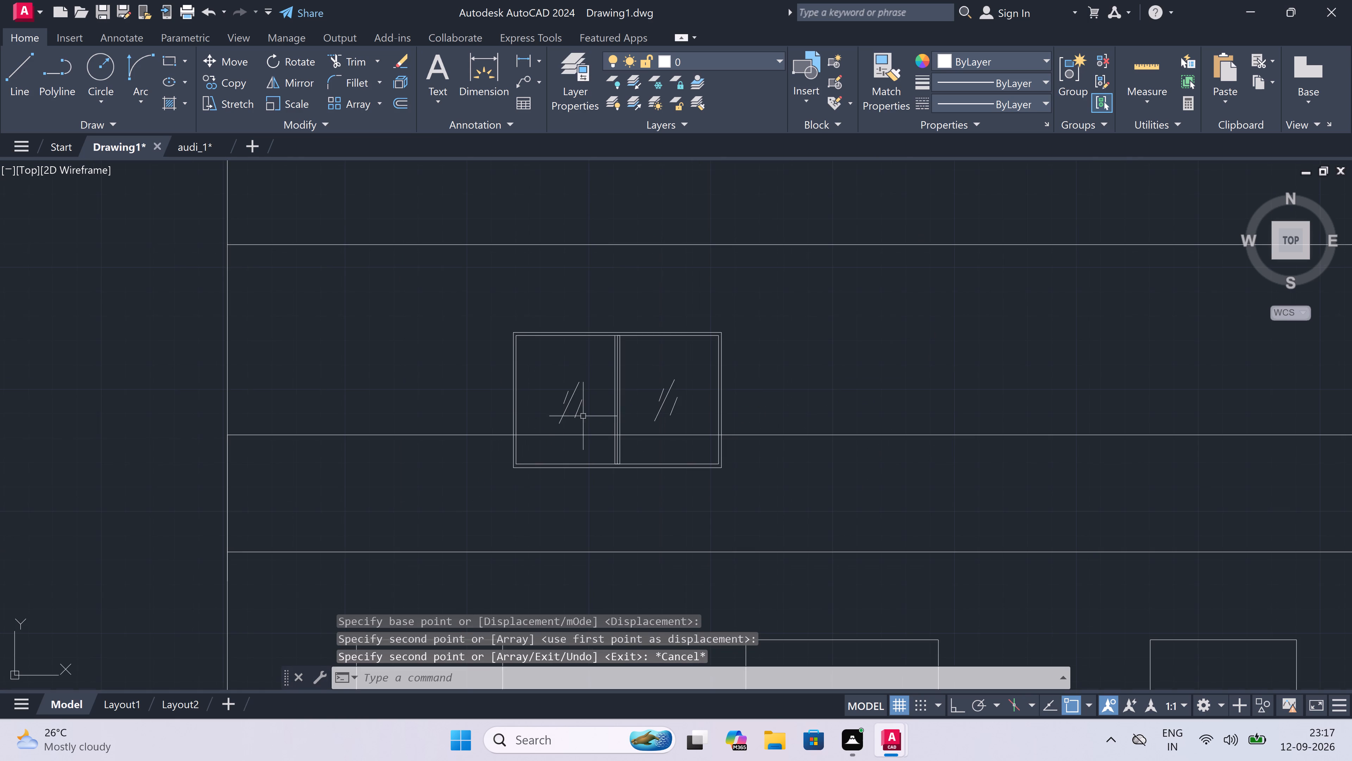
scroll(583, 445, "down", 4)
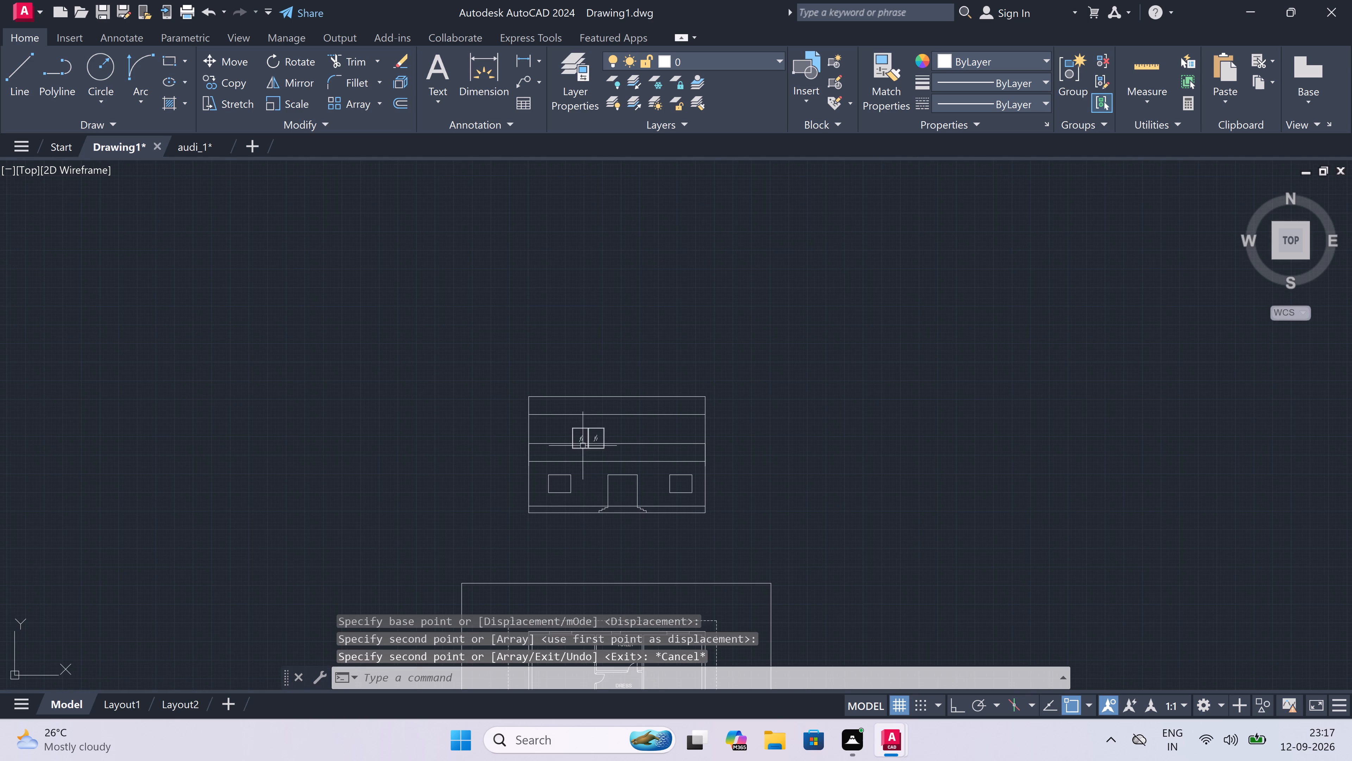
scroll(695, 480, "up", 2)
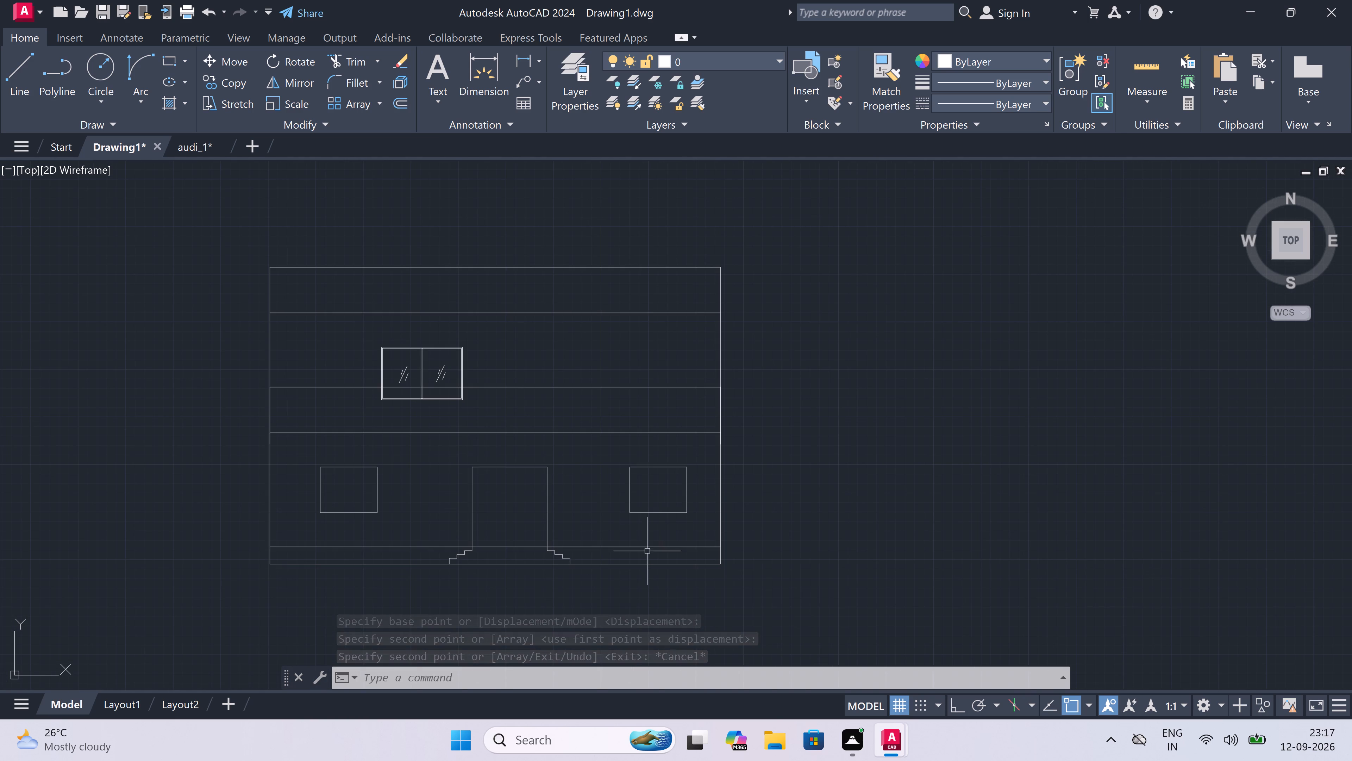
scroll(649, 489, "up", 4)
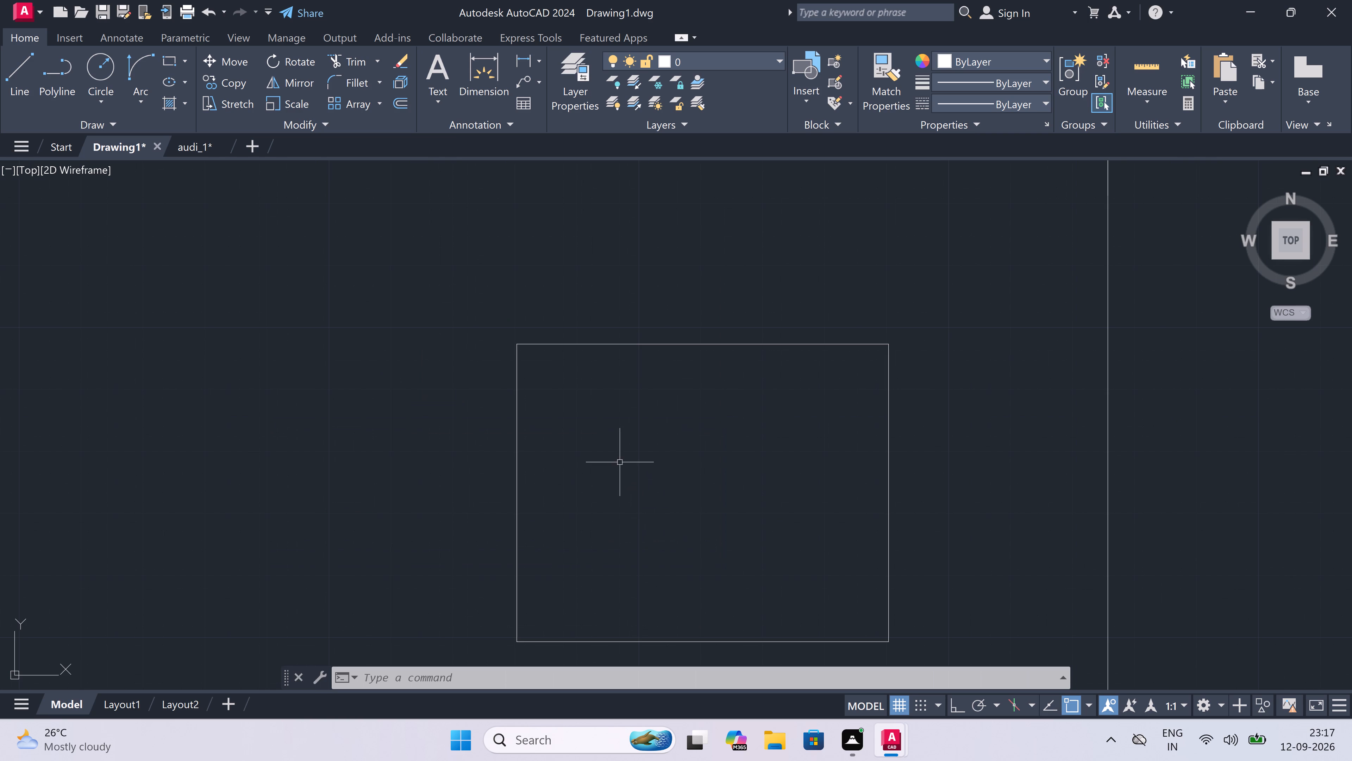
type("RE")
key("c")
key("space")
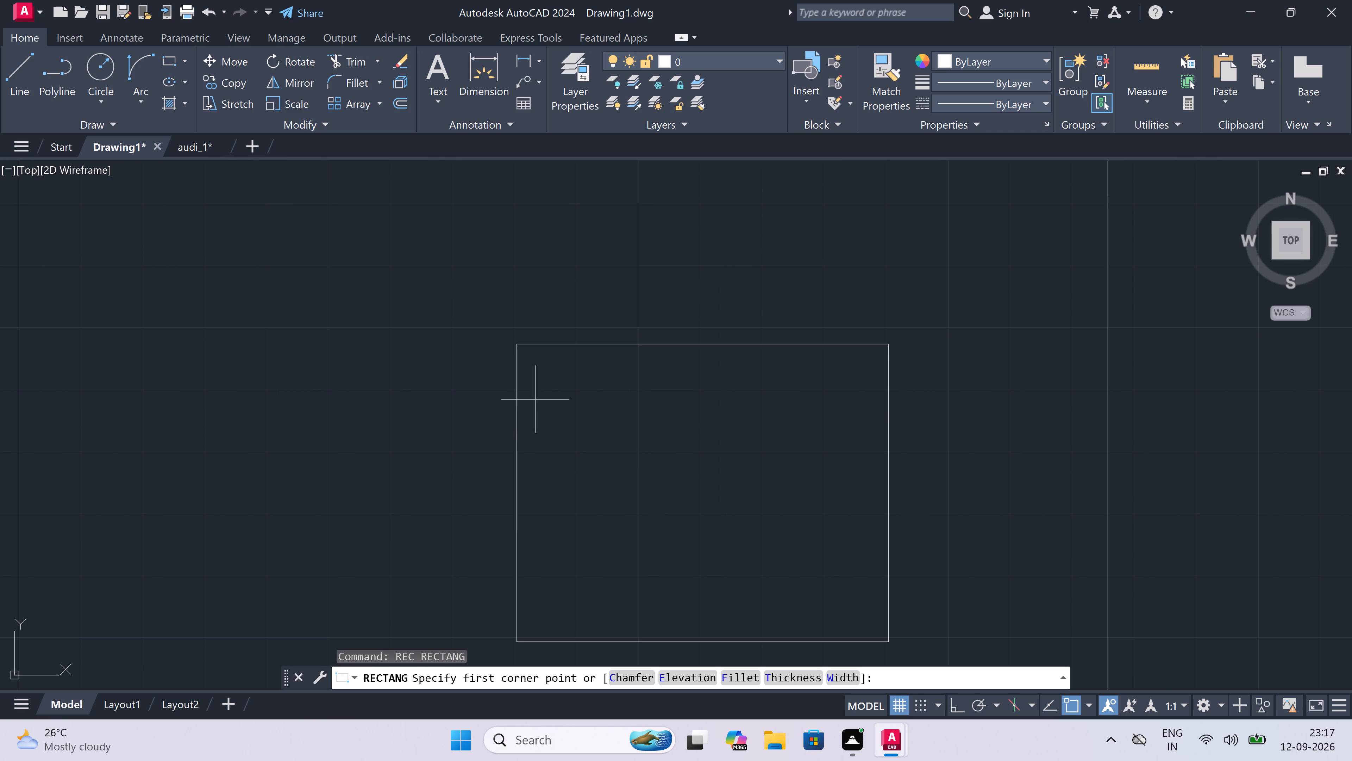
scroll(526, 348, "up", 3)
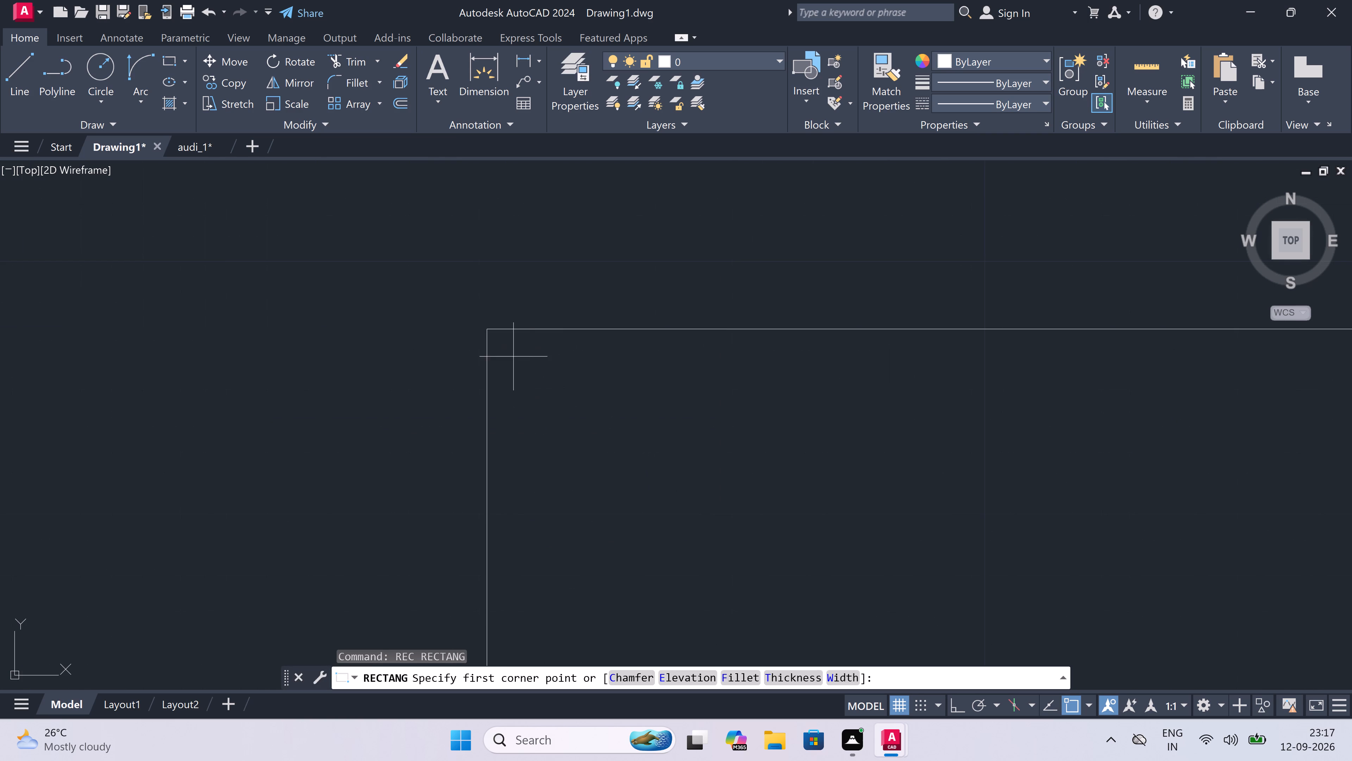
left_click(504, 354)
scroll(628, 381, "down", 3)
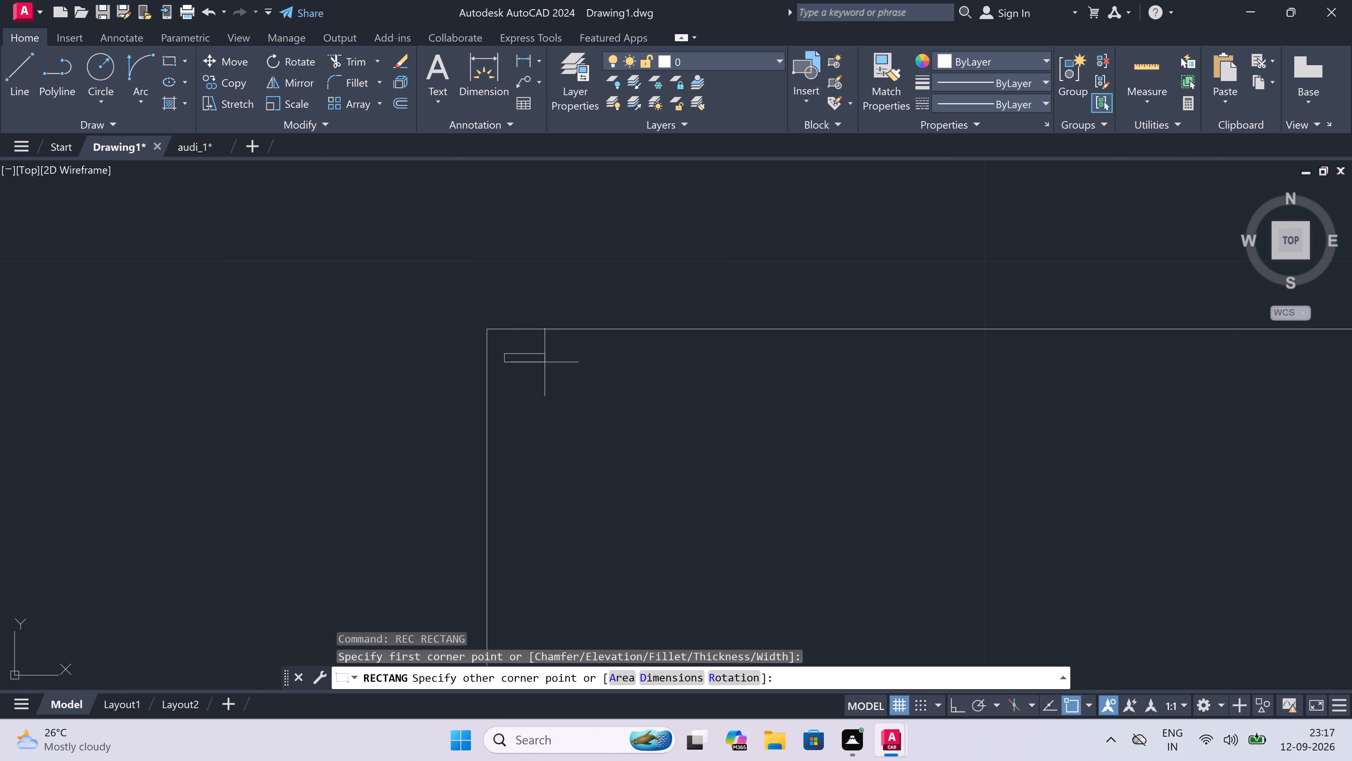
scroll(628, 381, "down", 4)
scroll(724, 440, "up", 3)
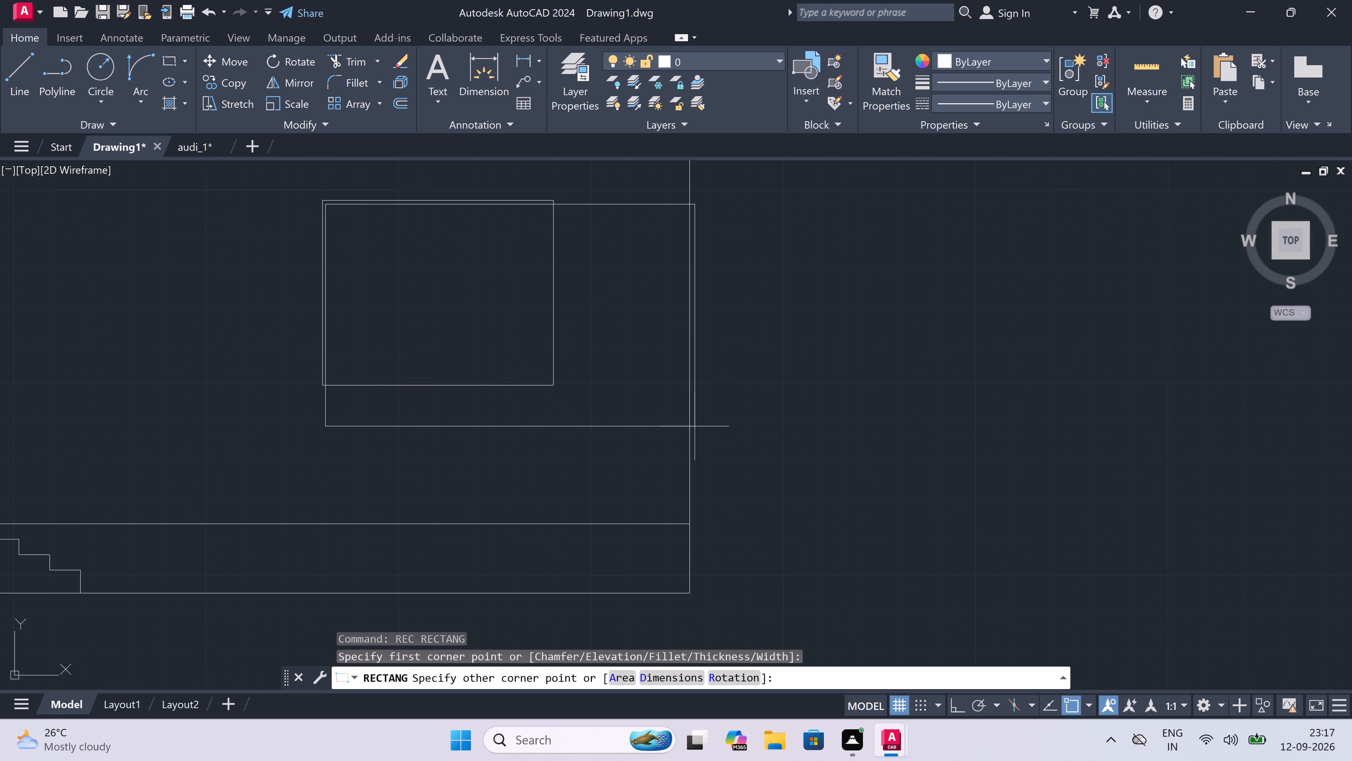
scroll(536, 375, "up", 2)
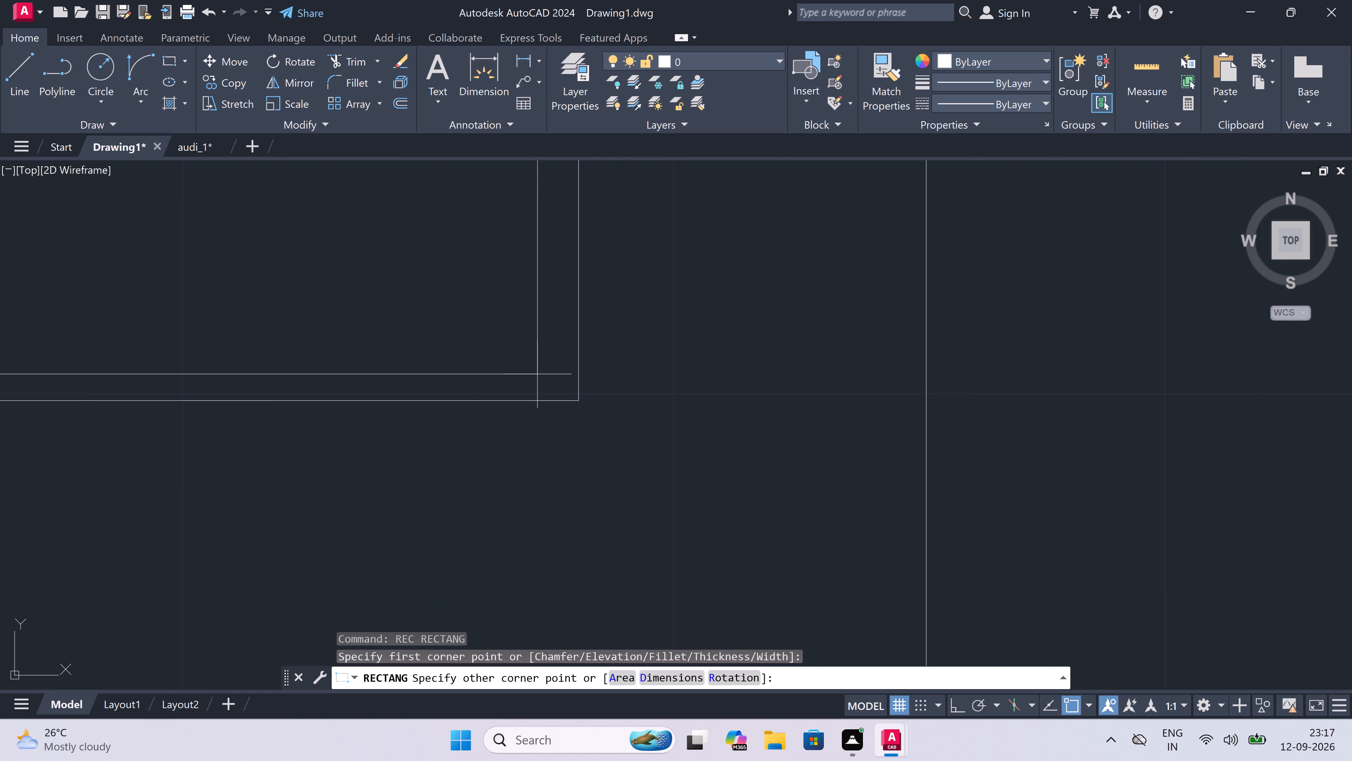
scroll(569, 384, "down", 1)
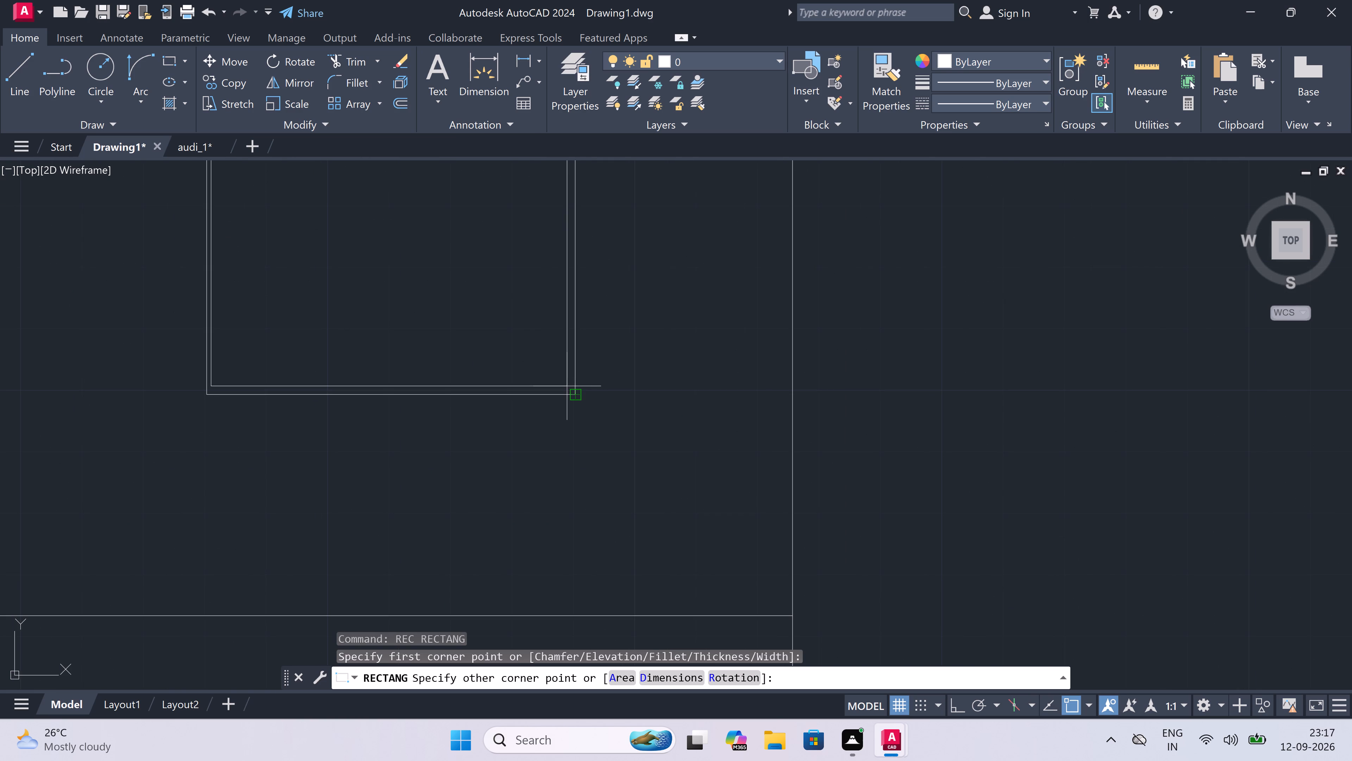
scroll(563, 388, "up", 3)
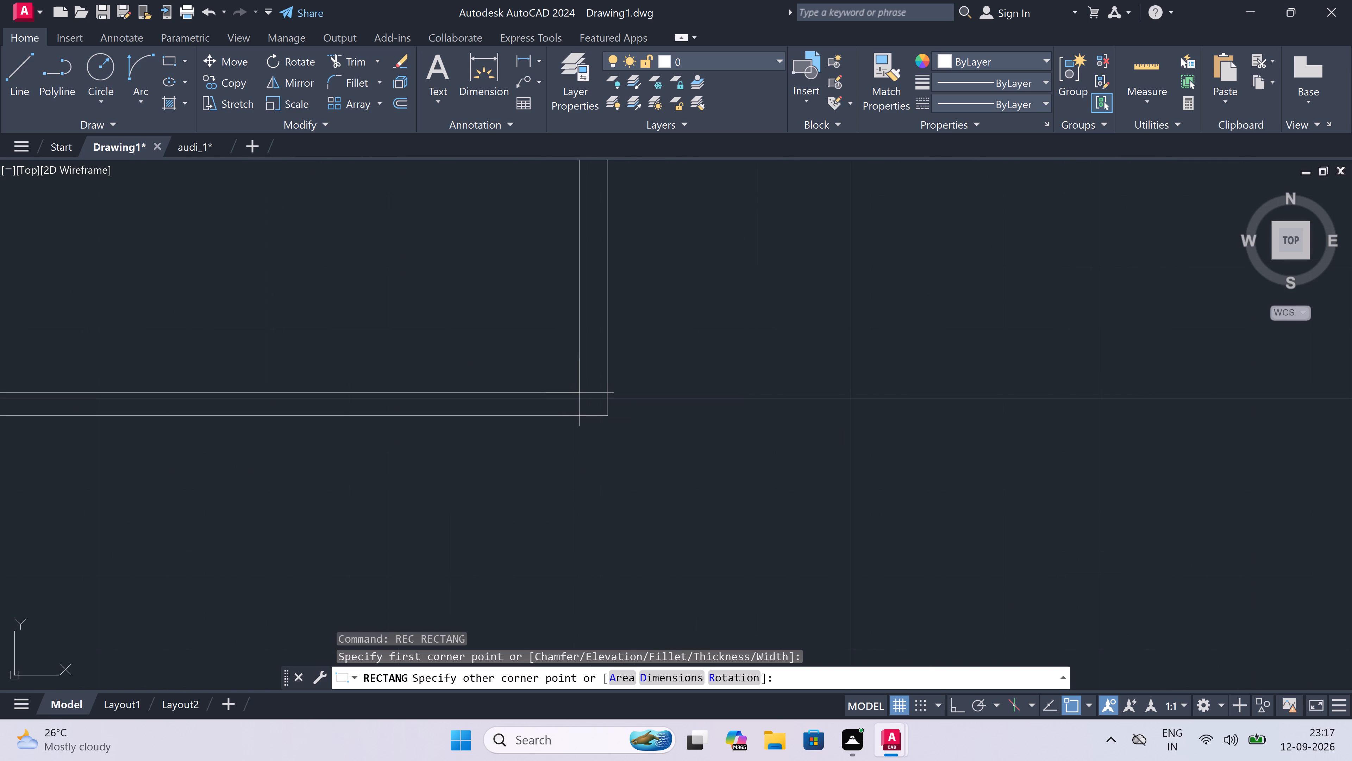
left_click(587, 397)
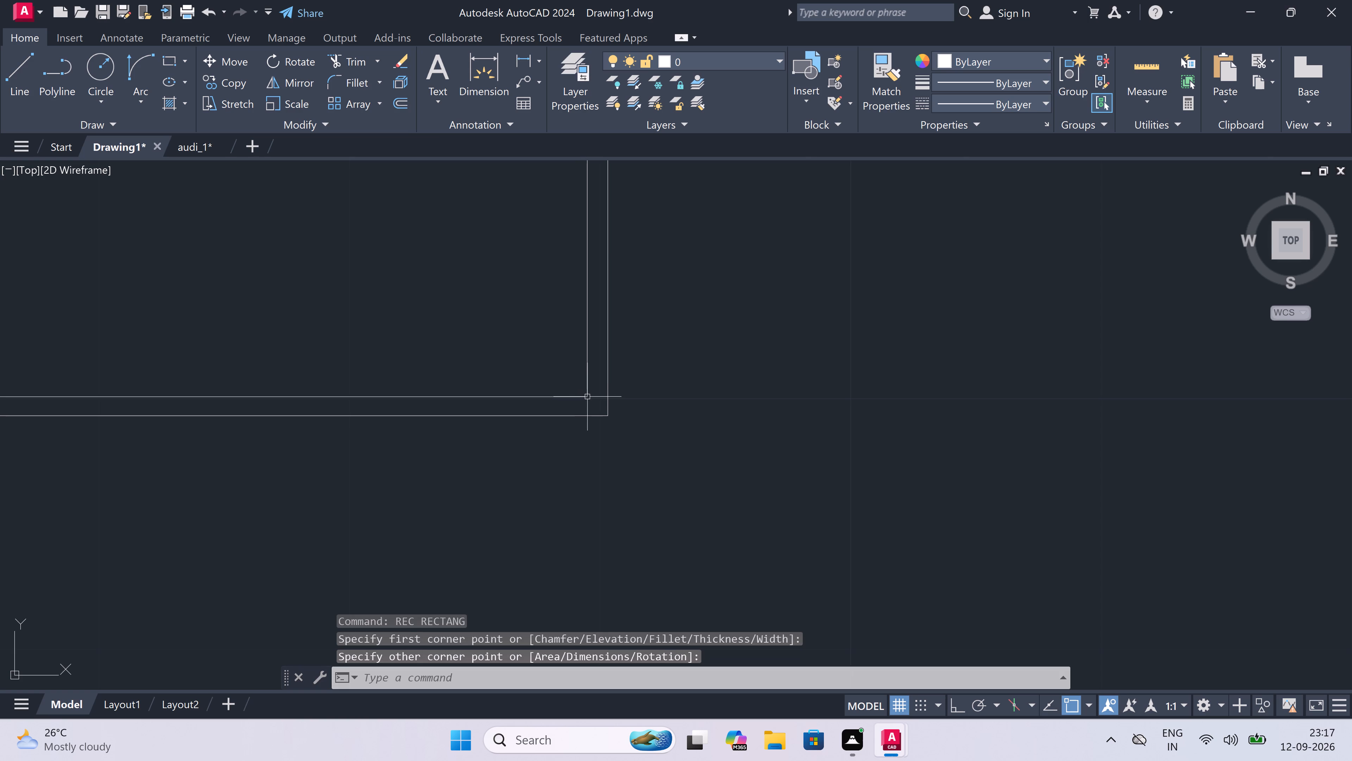
Copy the right ground-floor window's outer and inner frames onto the left ground-floor window, aligning them by the outer top-left corner.
scroll(587, 397, "down", 5)
scroll(580, 361, "down", 3)
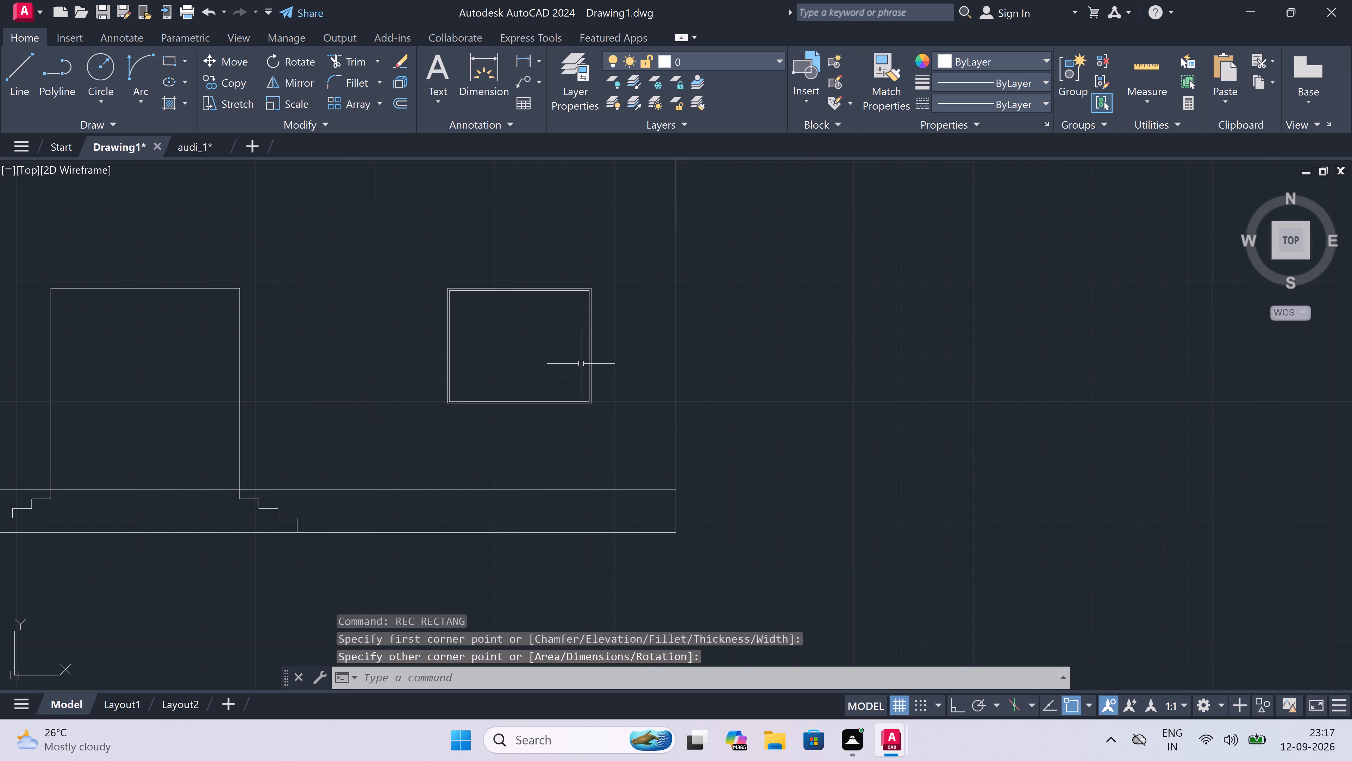
scroll(478, 364, "down", 2)
scroll(431, 368, "up", 2)
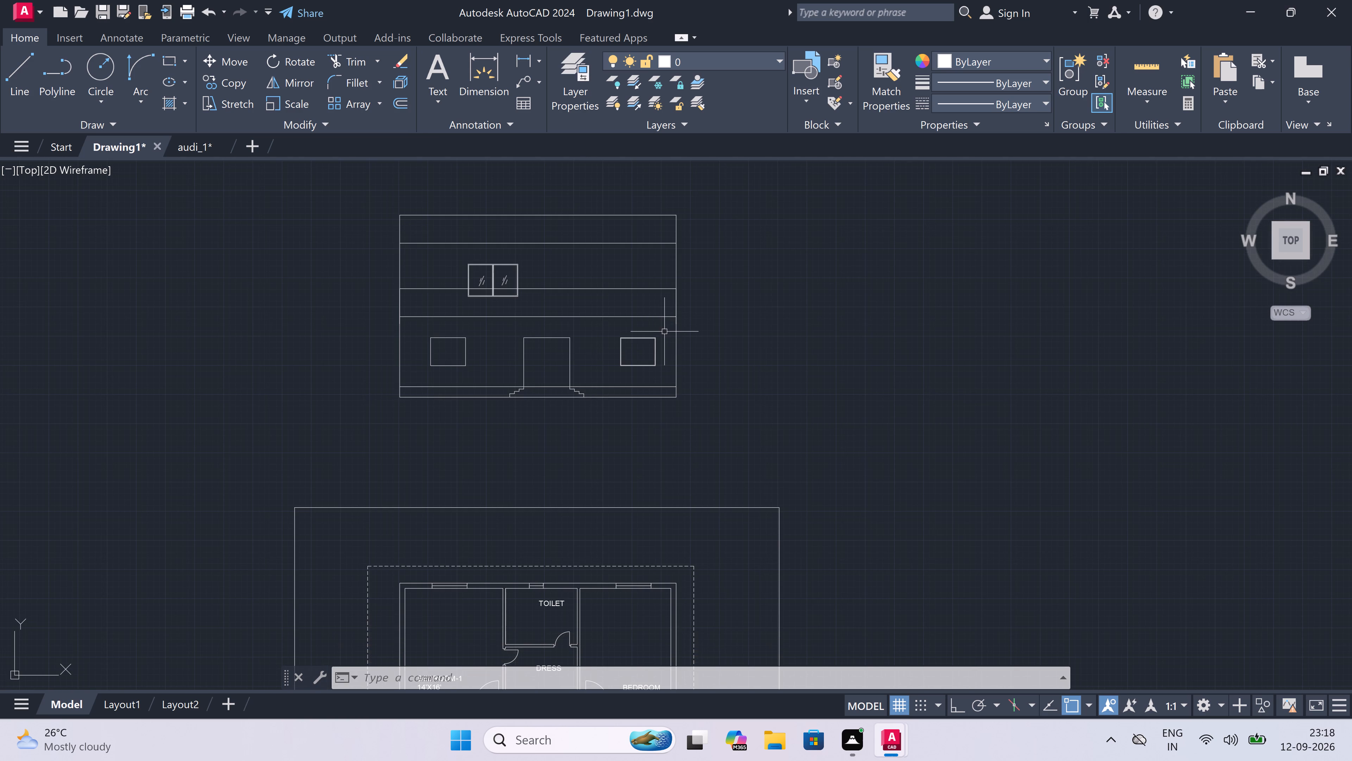
left_click_drag(664, 332, 661, 336)
left_click(599, 371)
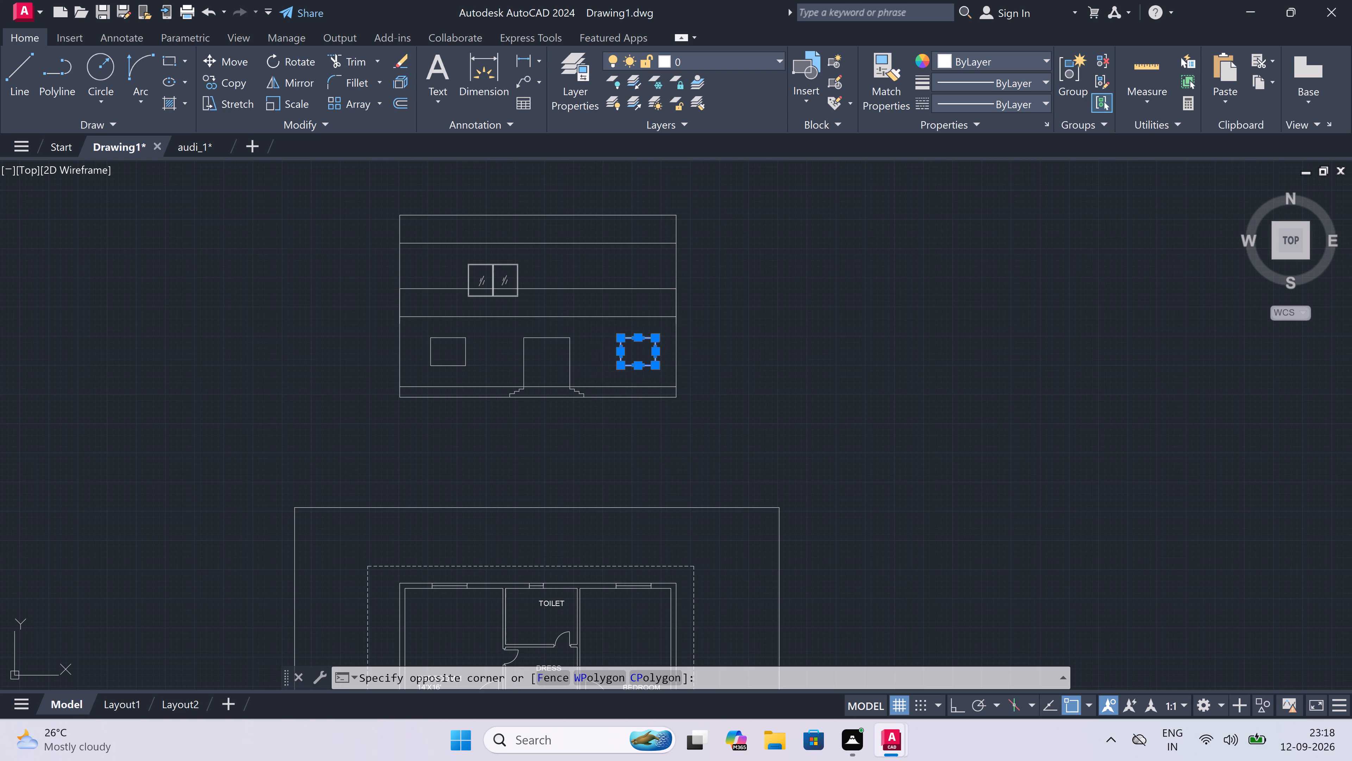
left_click(213, 80)
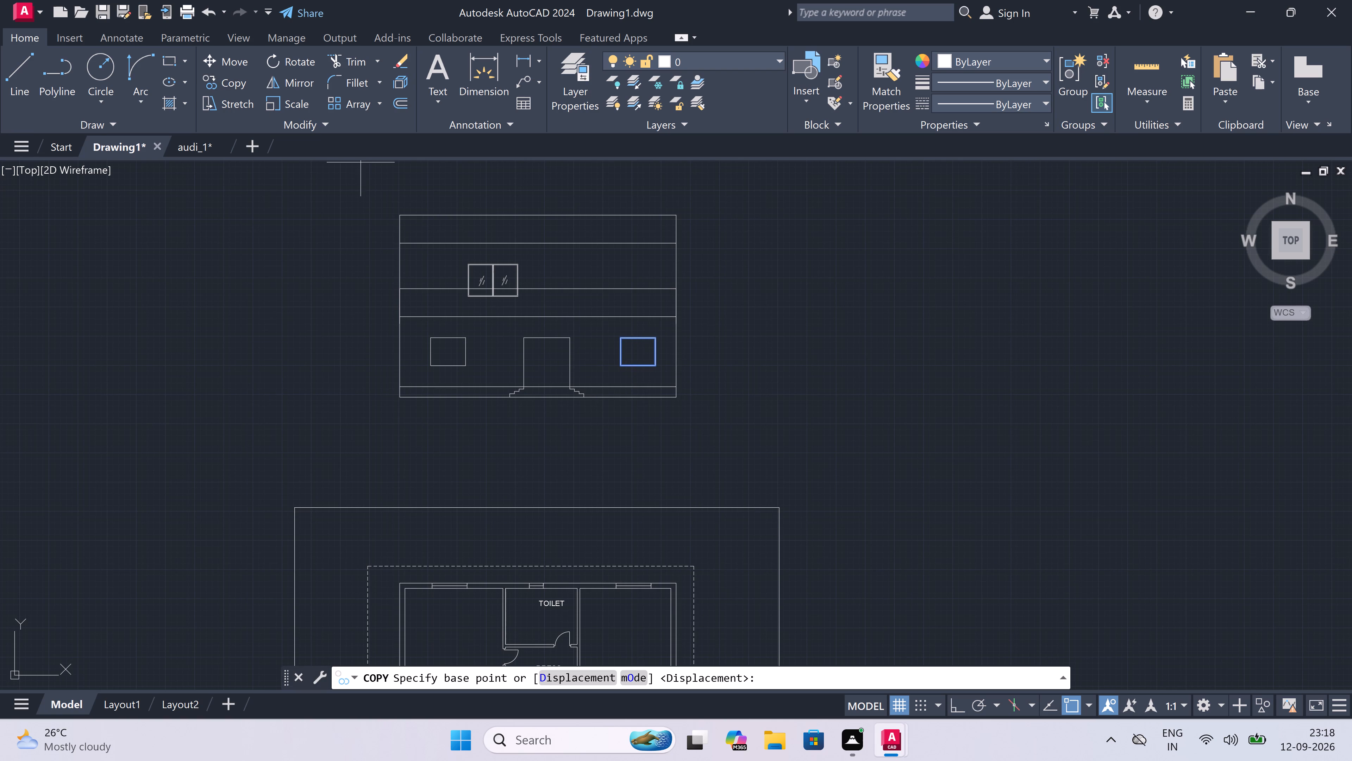
scroll(622, 321, "up", 3)
scroll(615, 377, "up", 3)
left_click(576, 389)
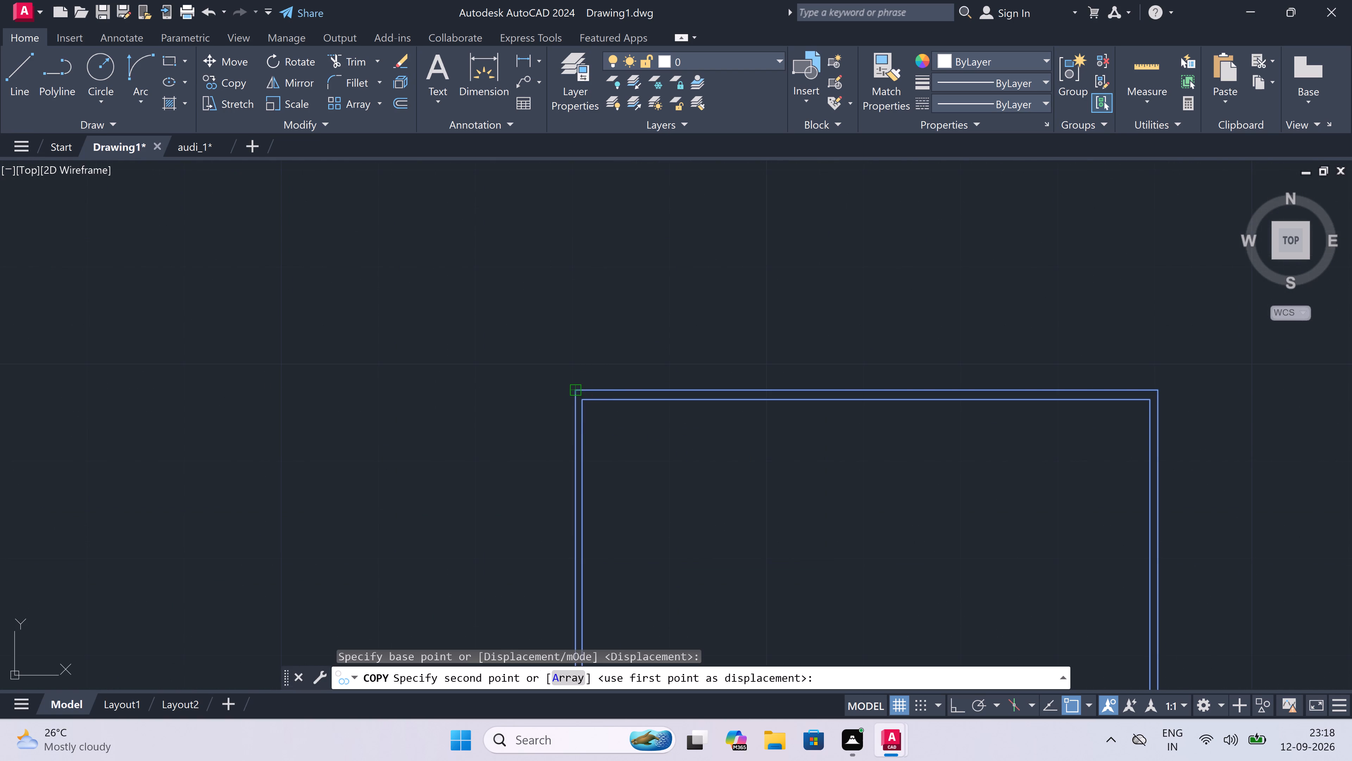
scroll(559, 355, "down", 7)
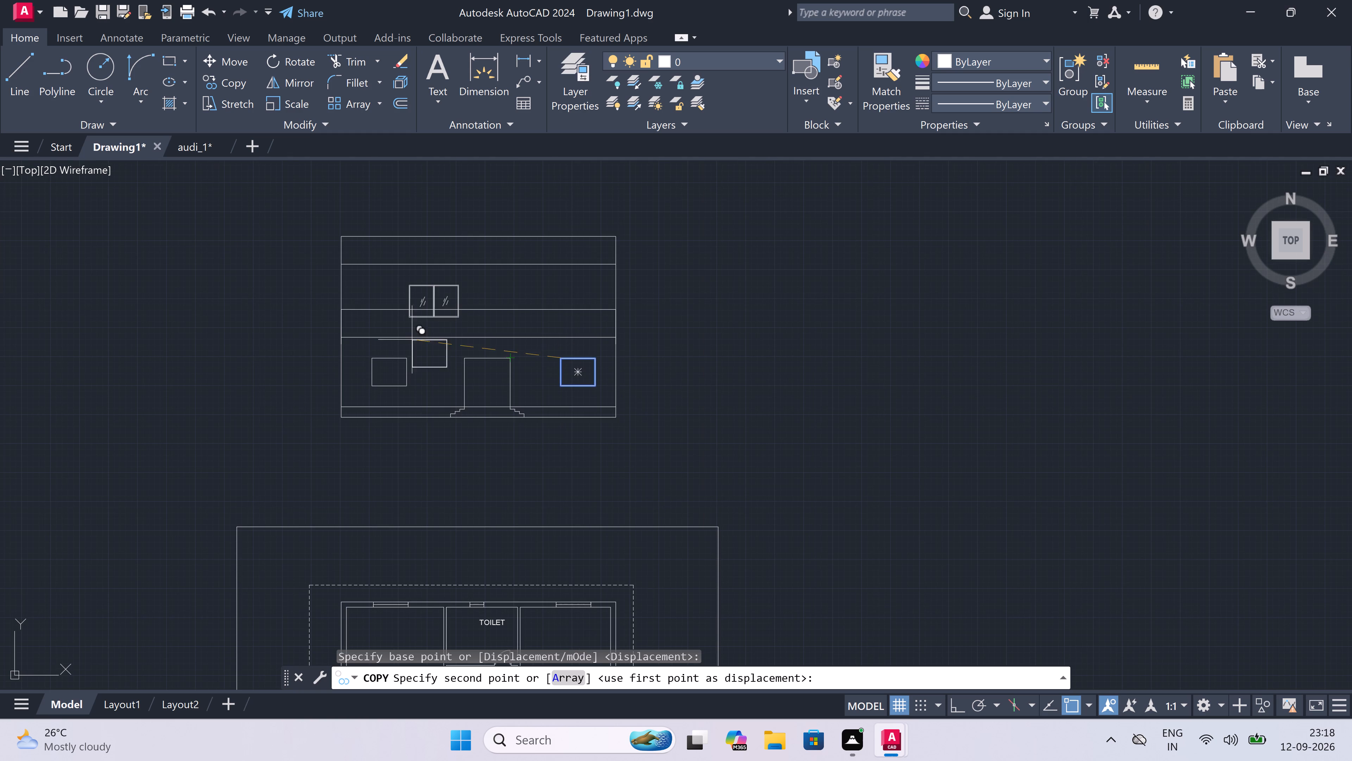
scroll(360, 357, "up", 6)
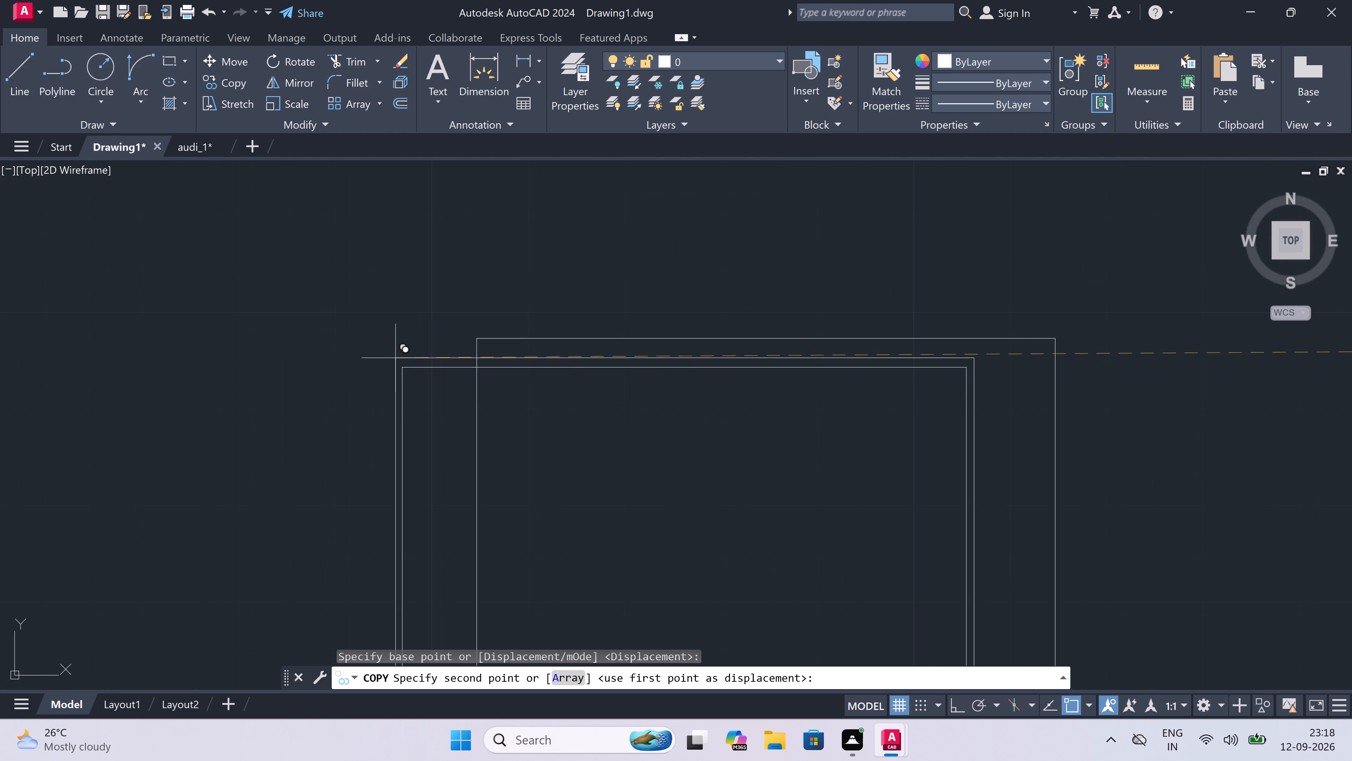
scroll(473, 348, "up", 3)
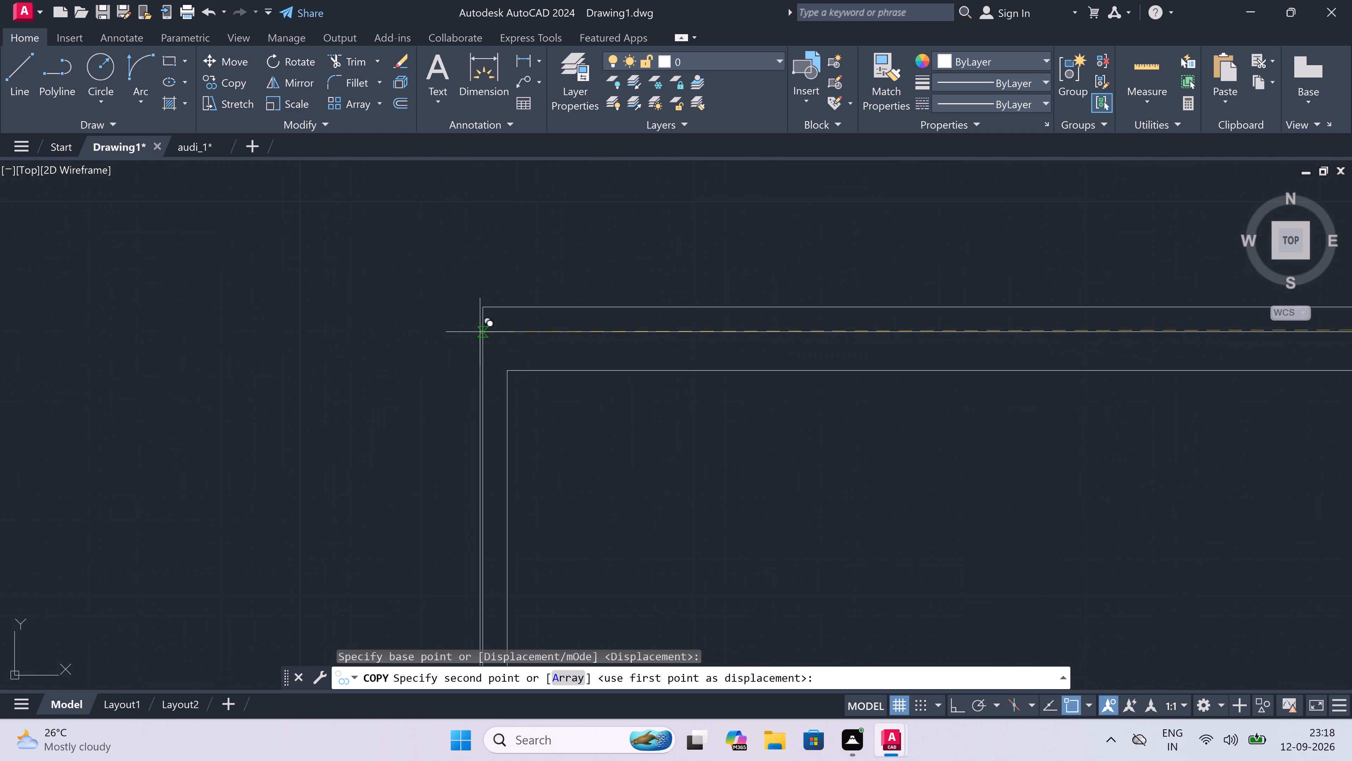
left_click(485, 308)
key("Escape")
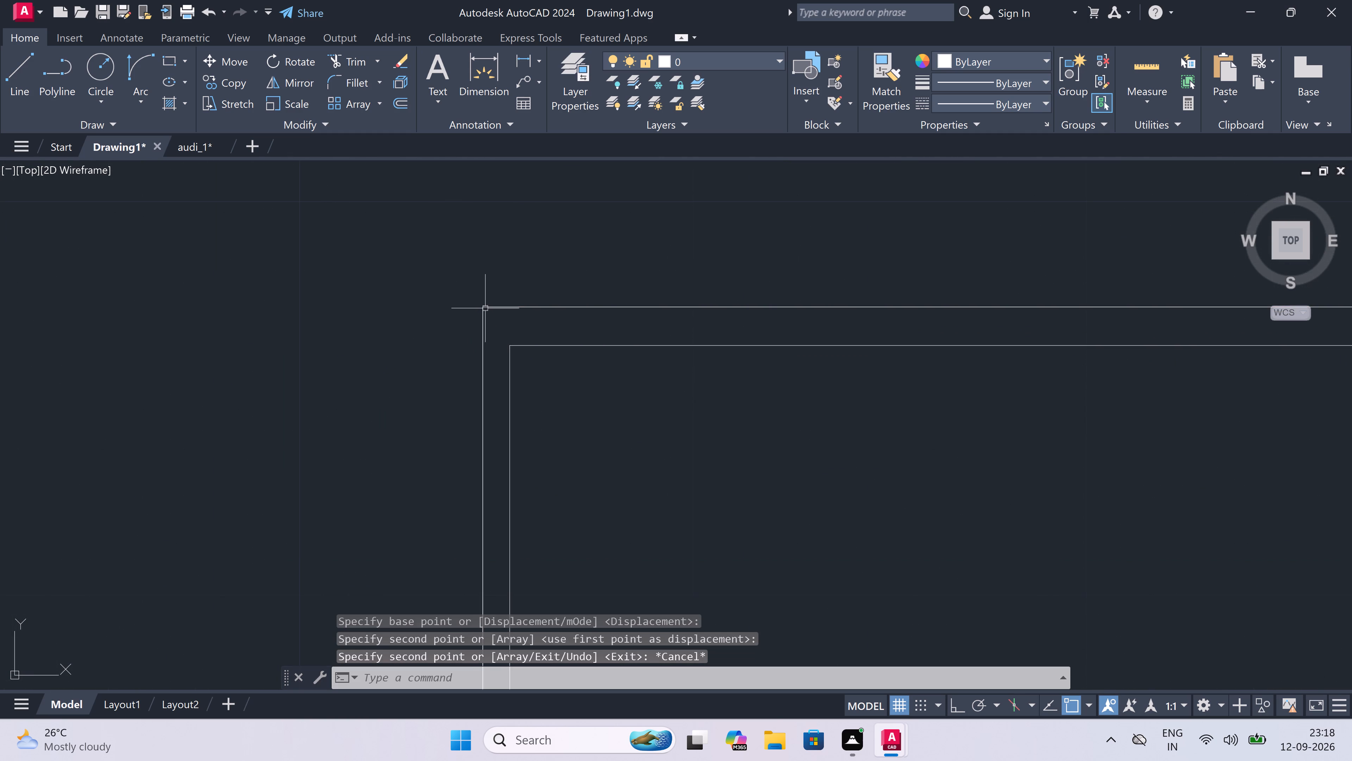
With Ortho on, draw a vertical centre line between the inner frame's top and bottom midpoints in the left ground-floor window.
scroll(485, 308, "down", 7)
scroll(502, 330, "up", 3)
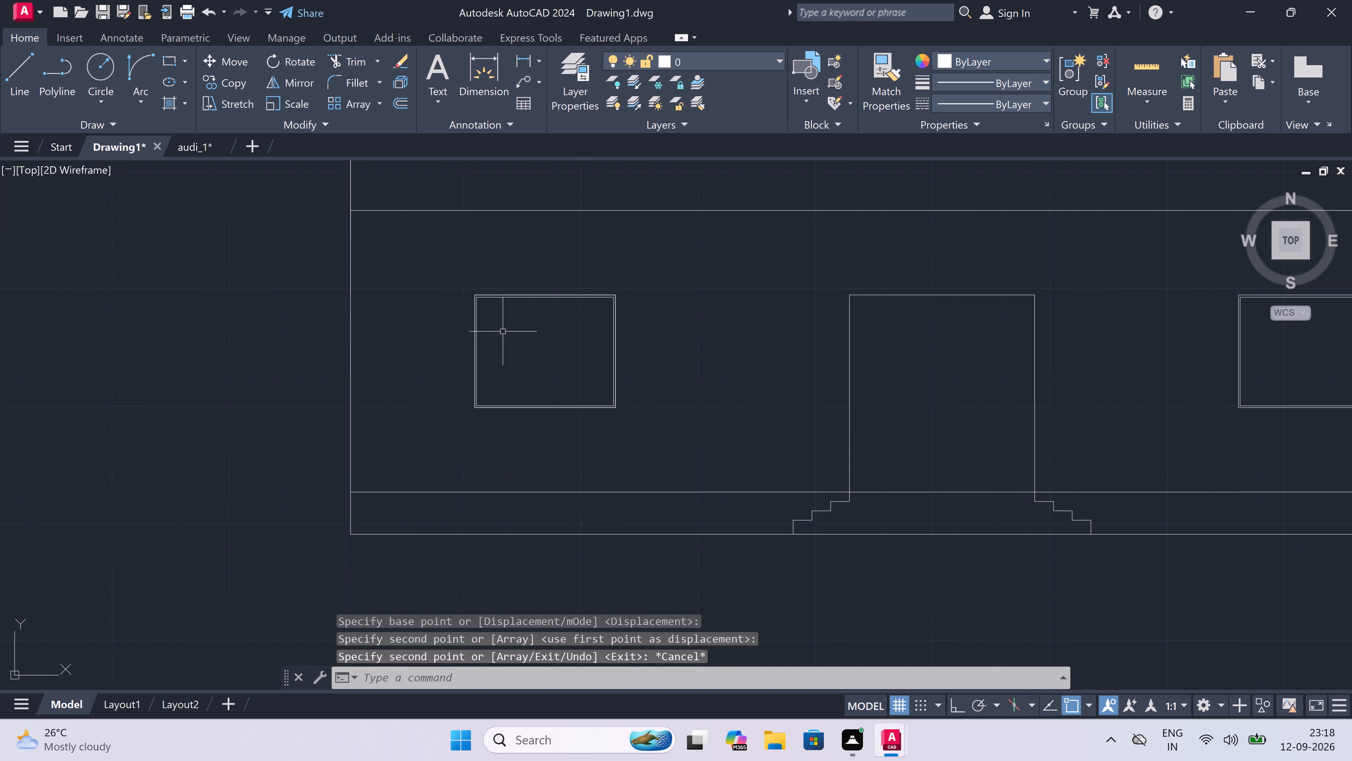
key("l")
key("space")
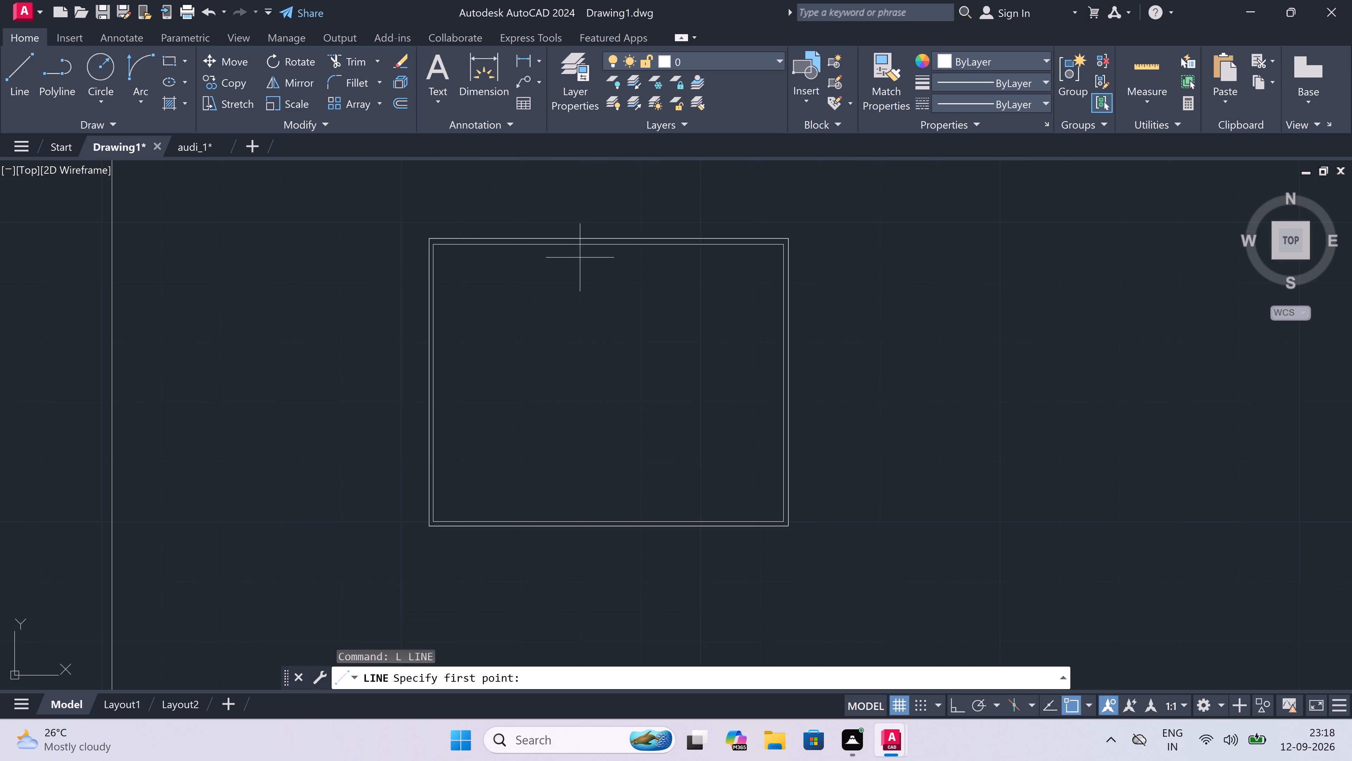
left_click(611, 245)
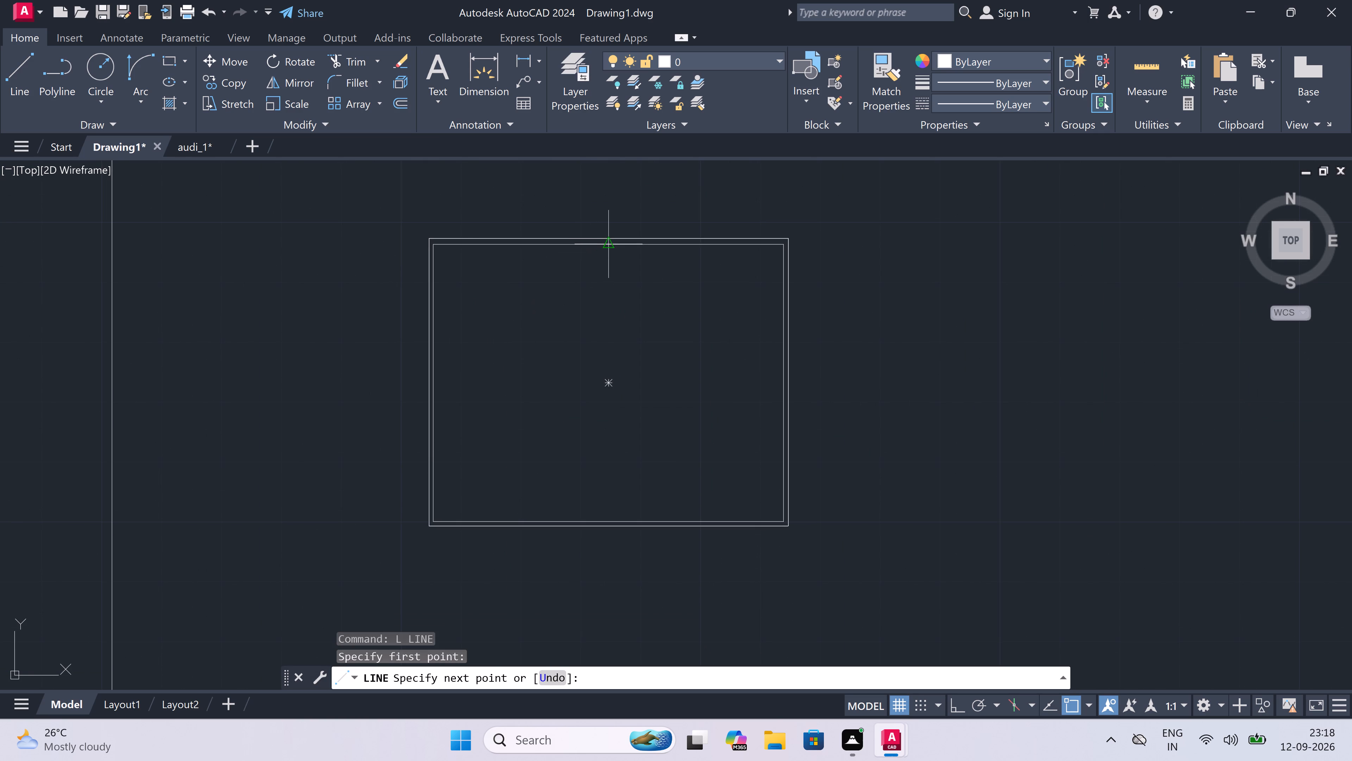
key("F8")
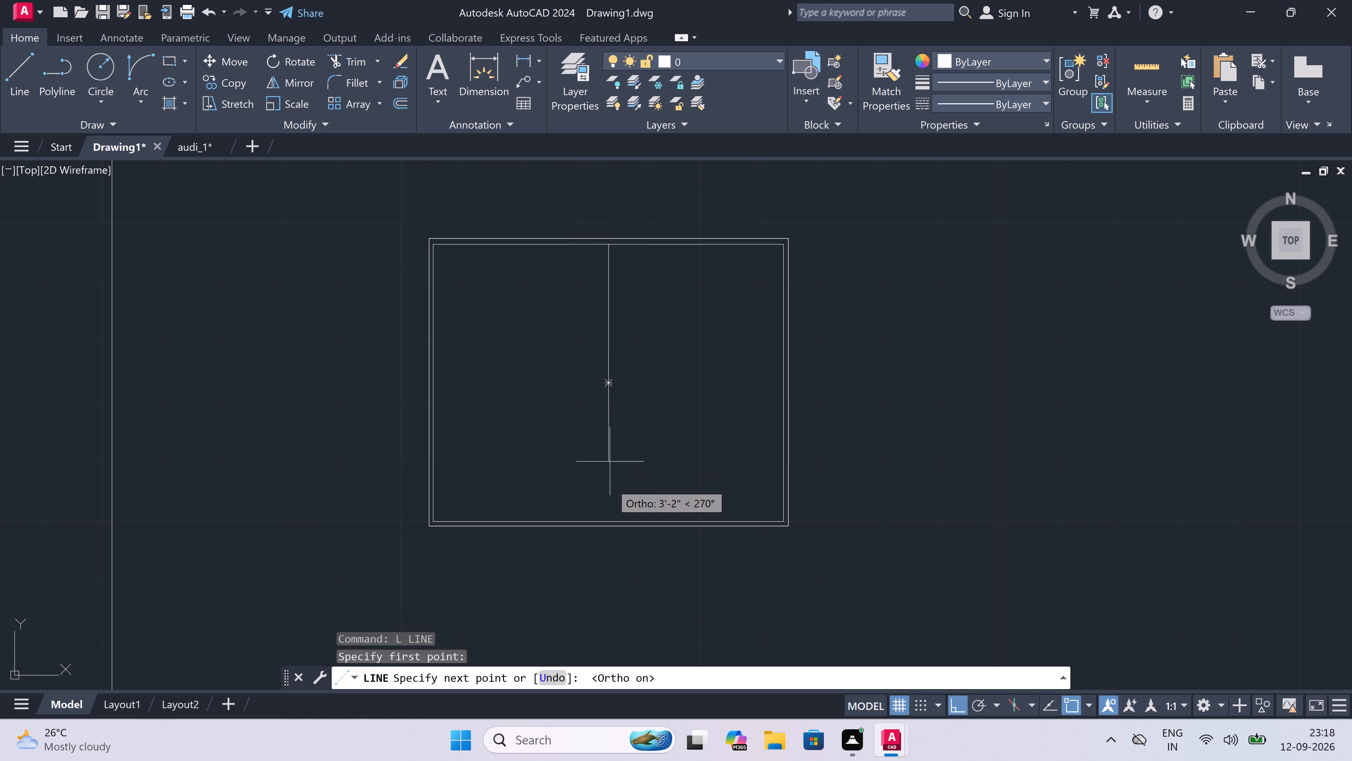
left_click(609, 516)
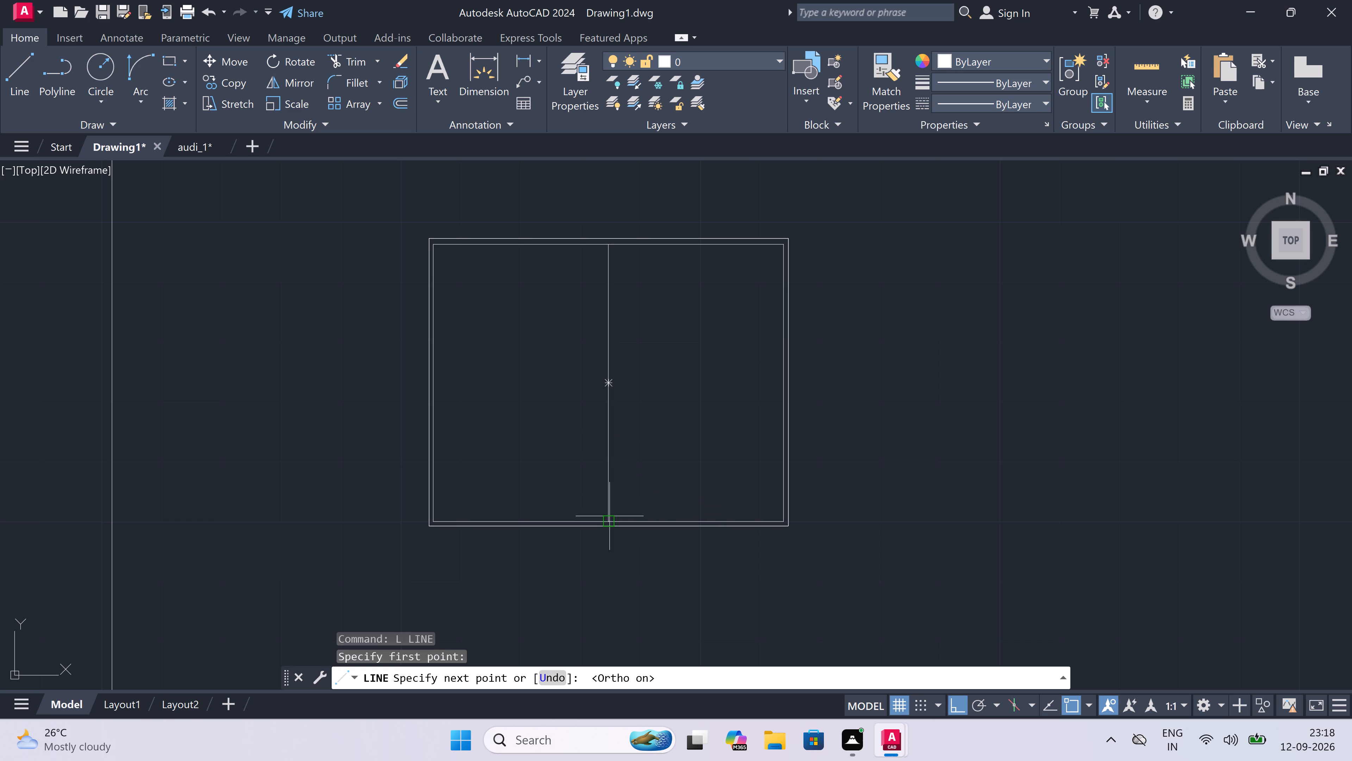
key("Escape")
Draw a second vertical divider line just right of the centre line, down to the inner frame's bottom edge.
key("space")
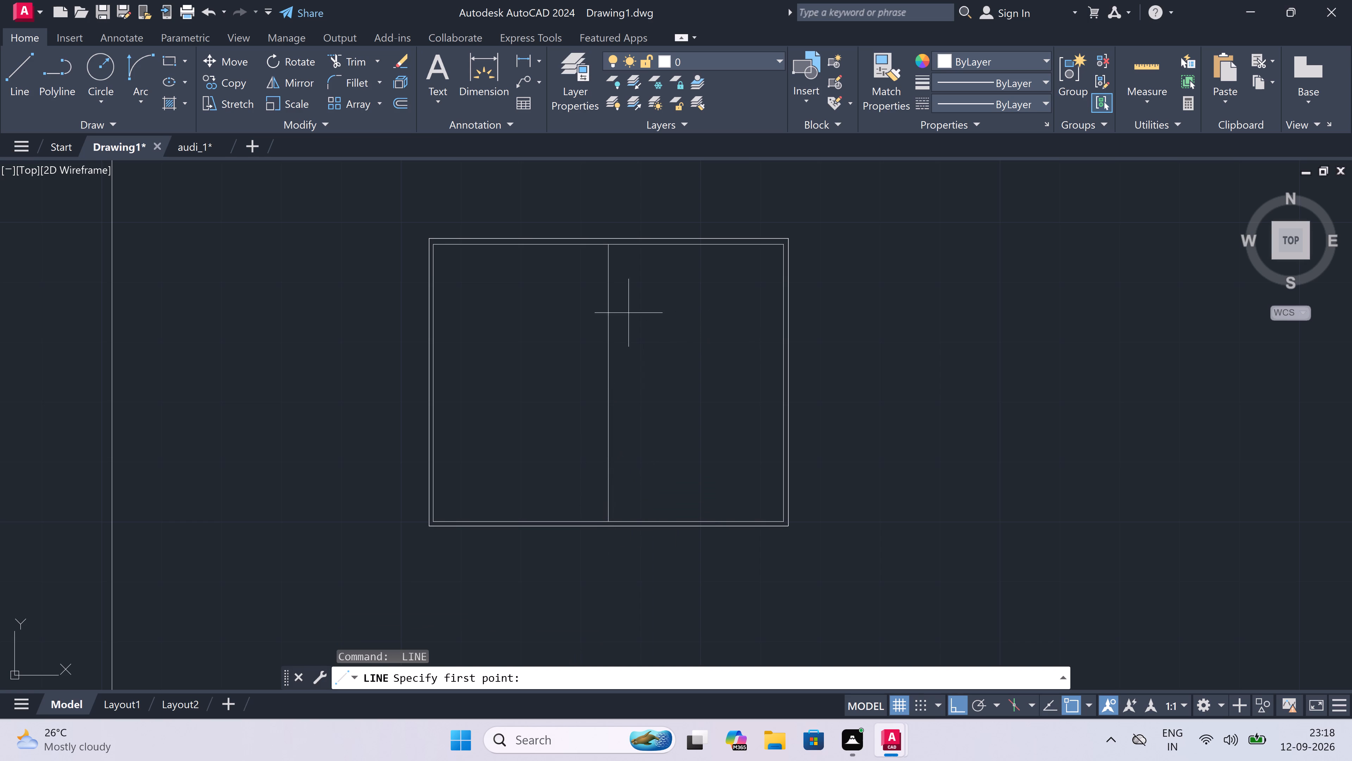
scroll(614, 253, "up", 2)
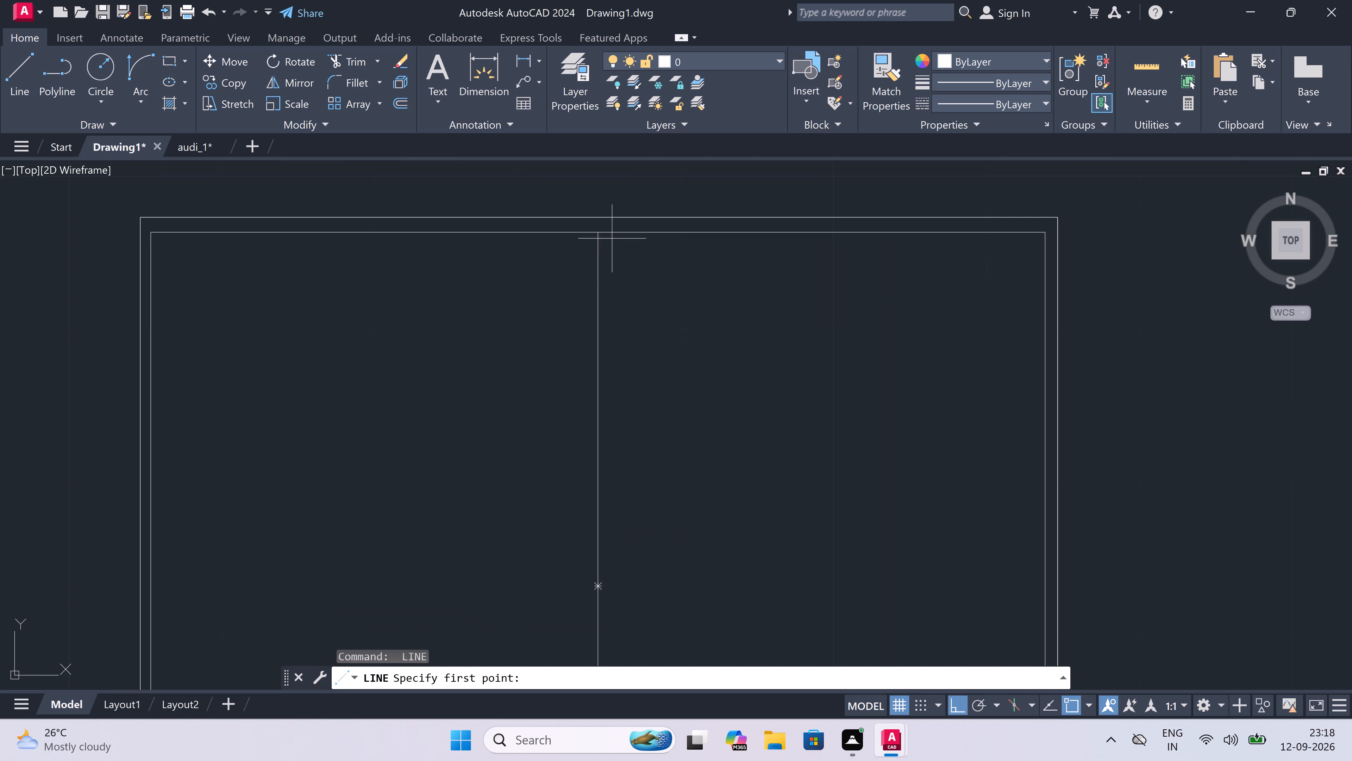
left_click(610, 234)
scroll(623, 315, "down", 4)
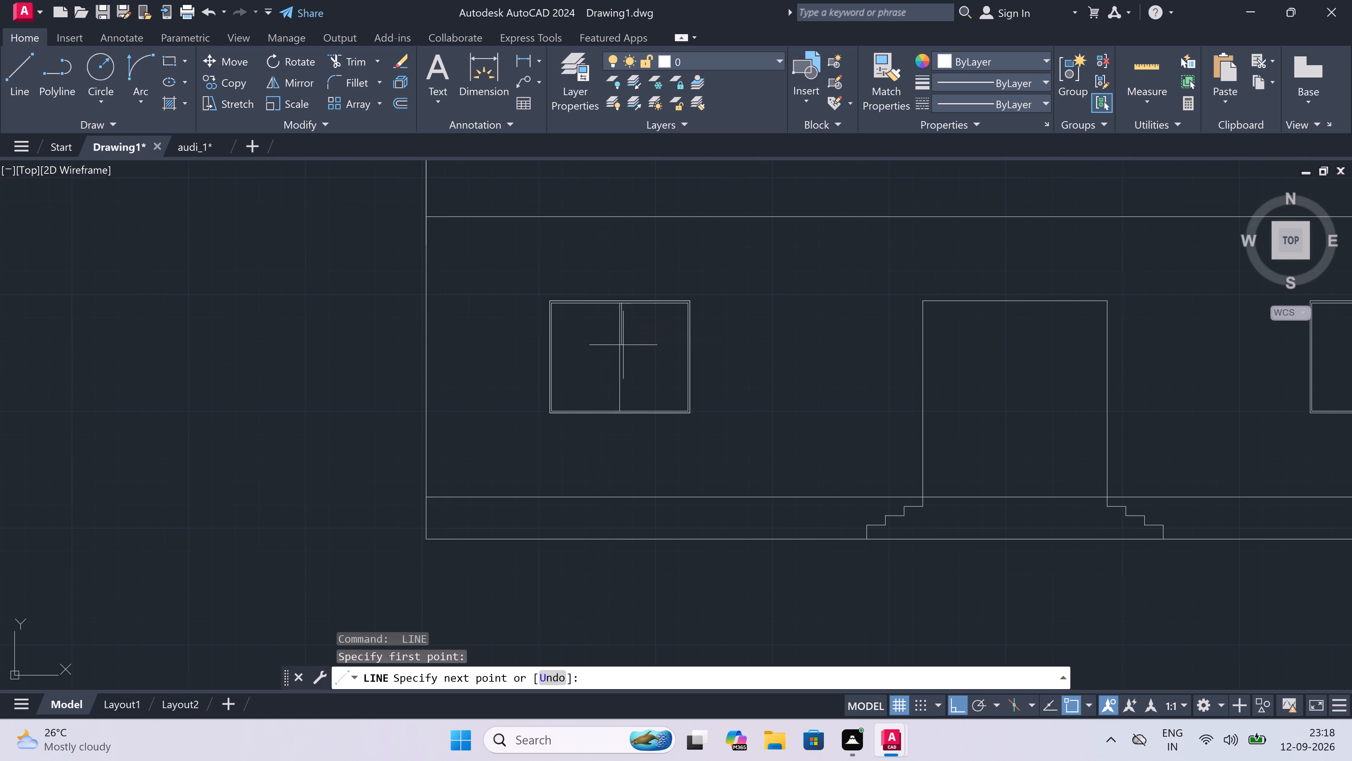
scroll(620, 421, "up", 3)
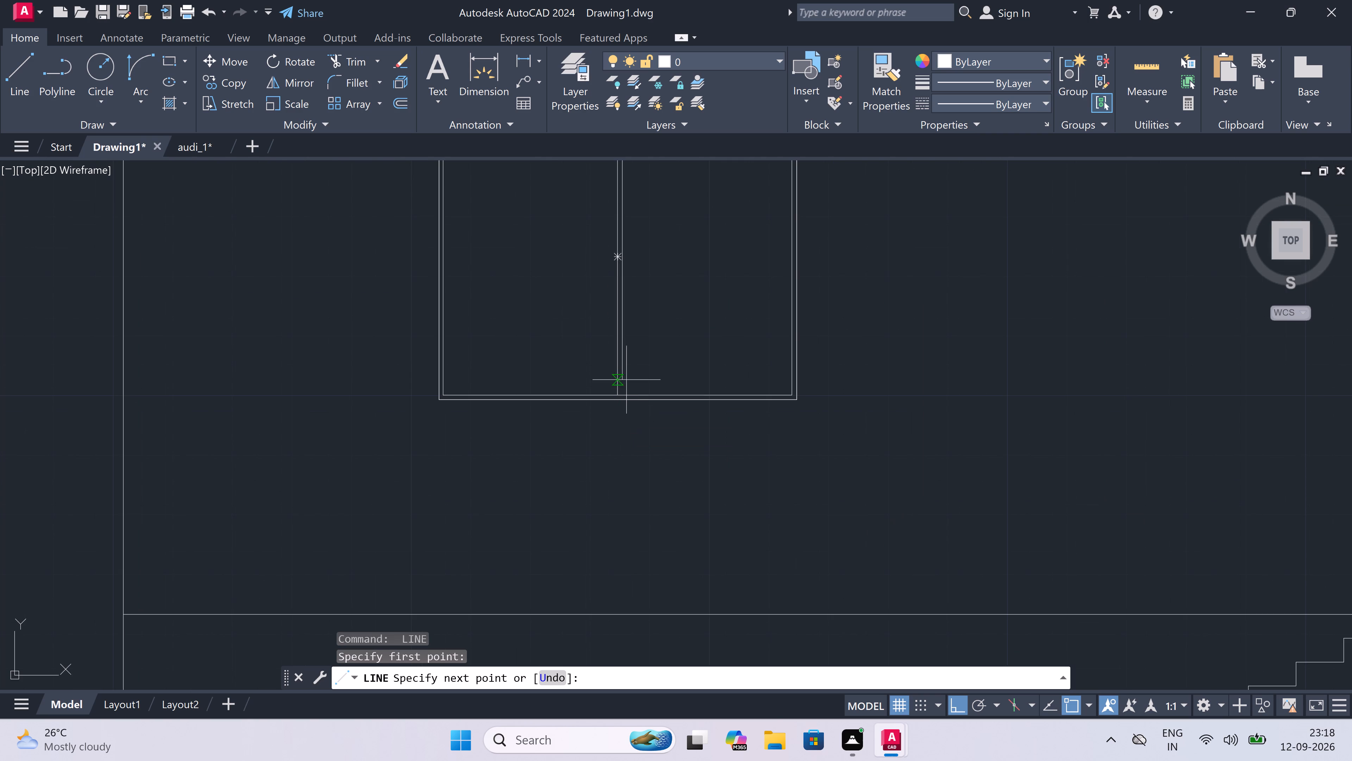
scroll(628, 393, "up", 3)
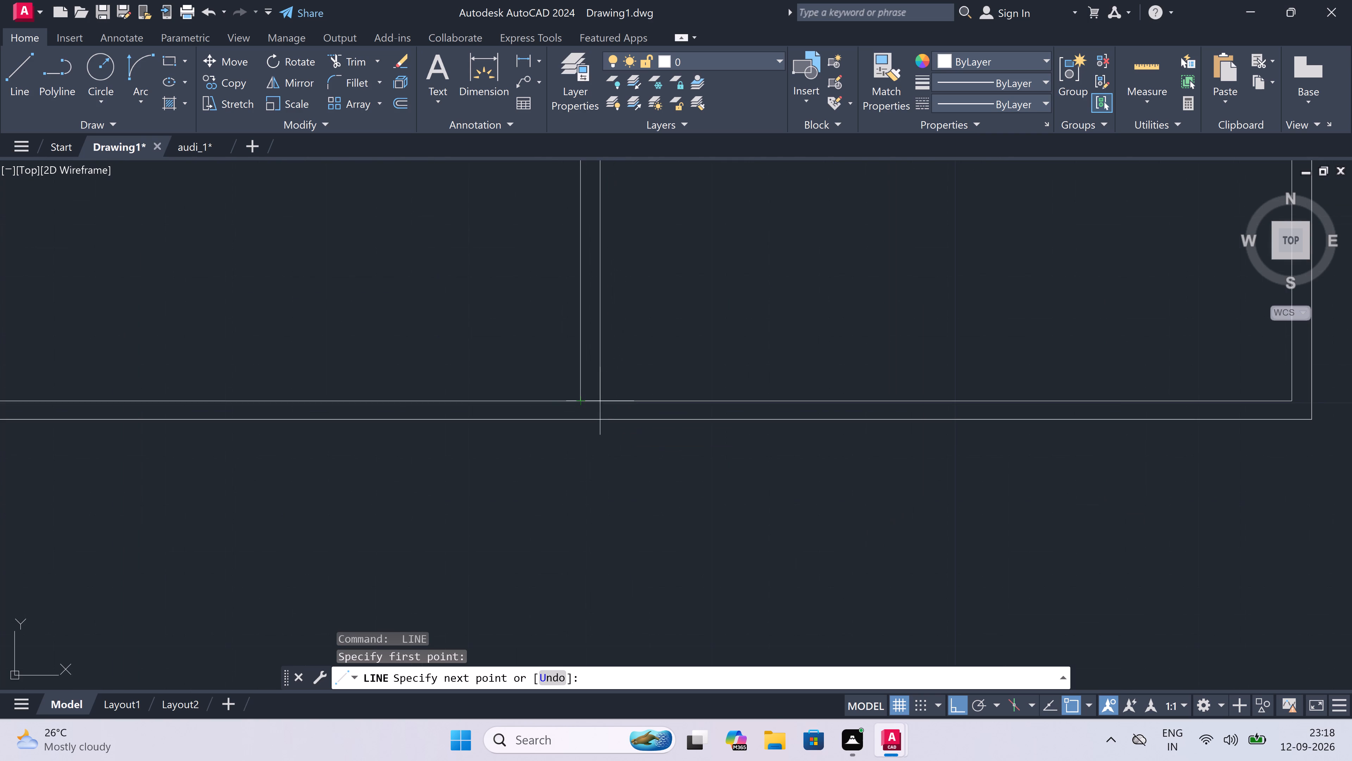
left_click(601, 404)
key("Escape")
Draw a vertical centre line between the inner frame's top and bottom midpoints in the ground-floor window right of the door.
scroll(519, 404, "down", 6)
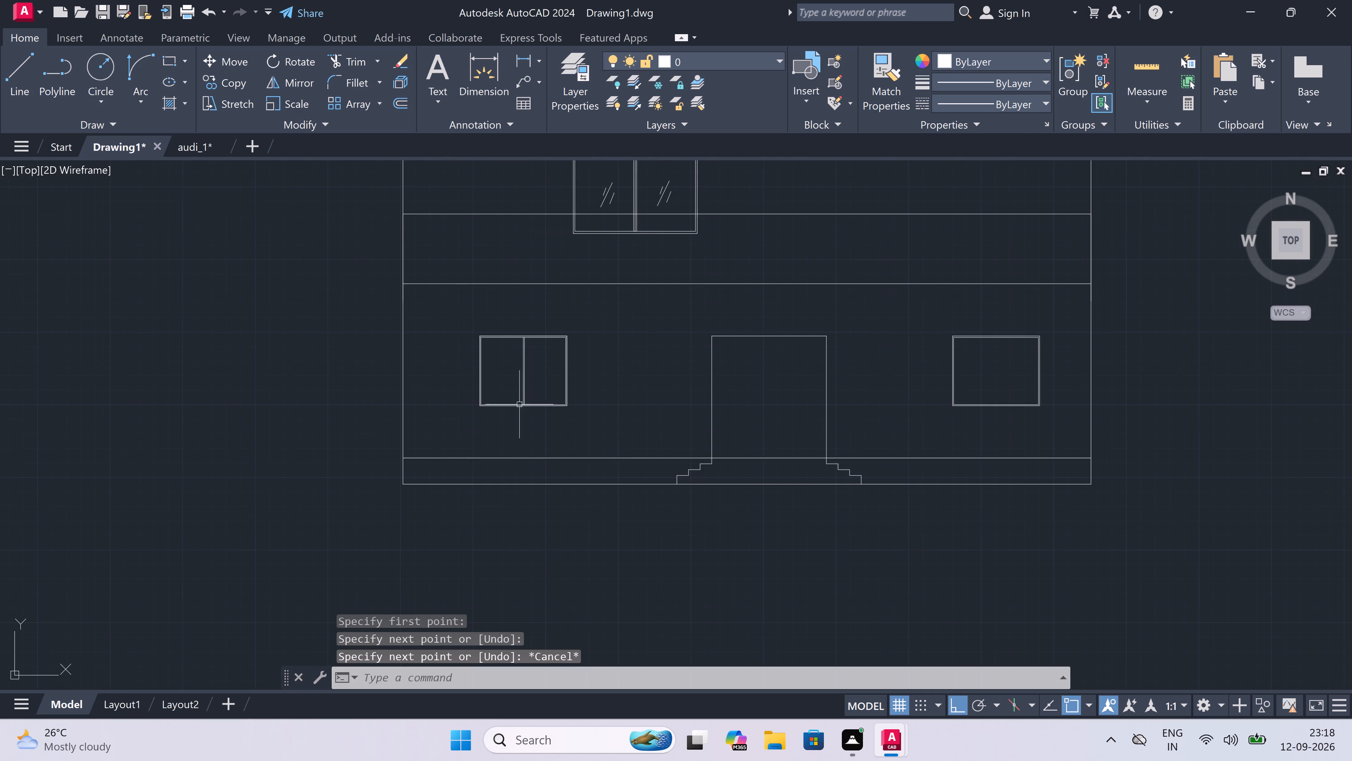
scroll(873, 352, "down", 3)
scroll(939, 348, "up", 4)
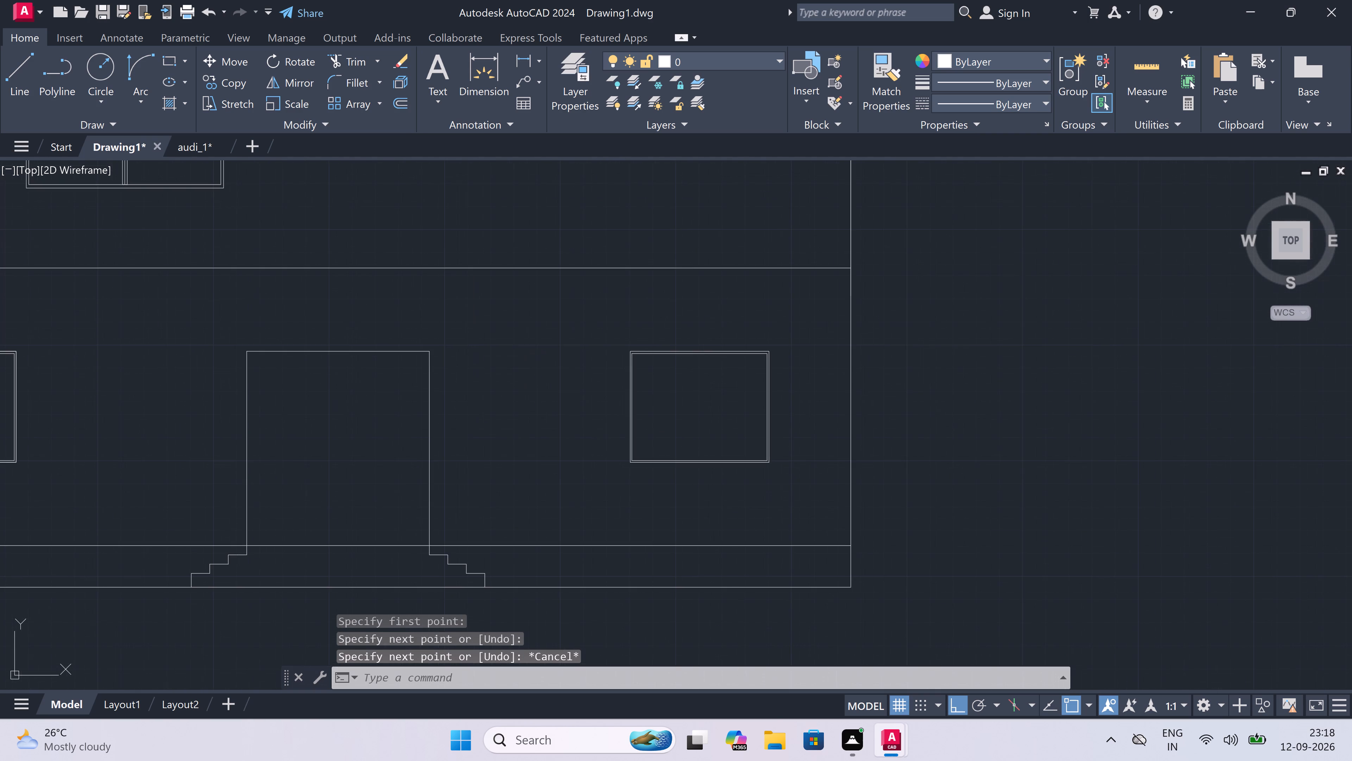
key("space")
scroll(701, 370, "up", 2)
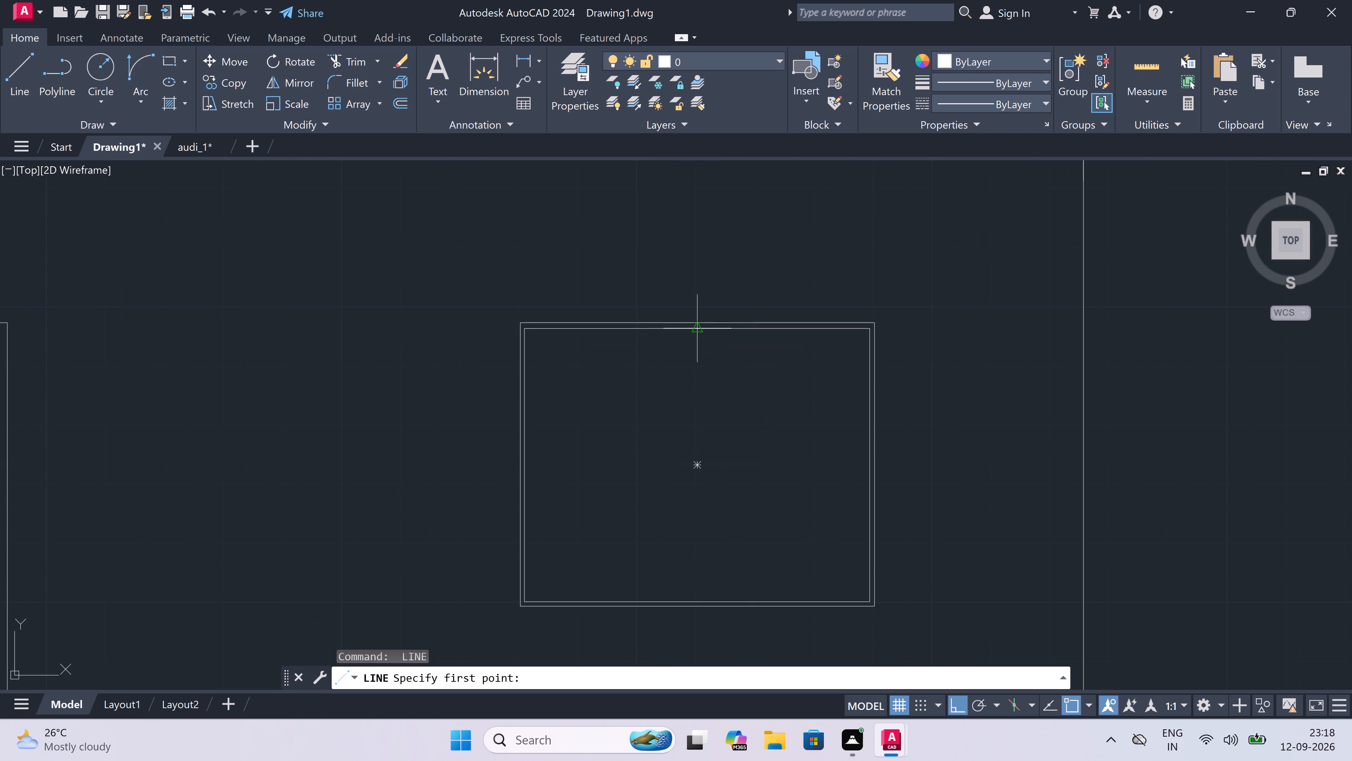
left_click_drag(702, 329, 707, 400)
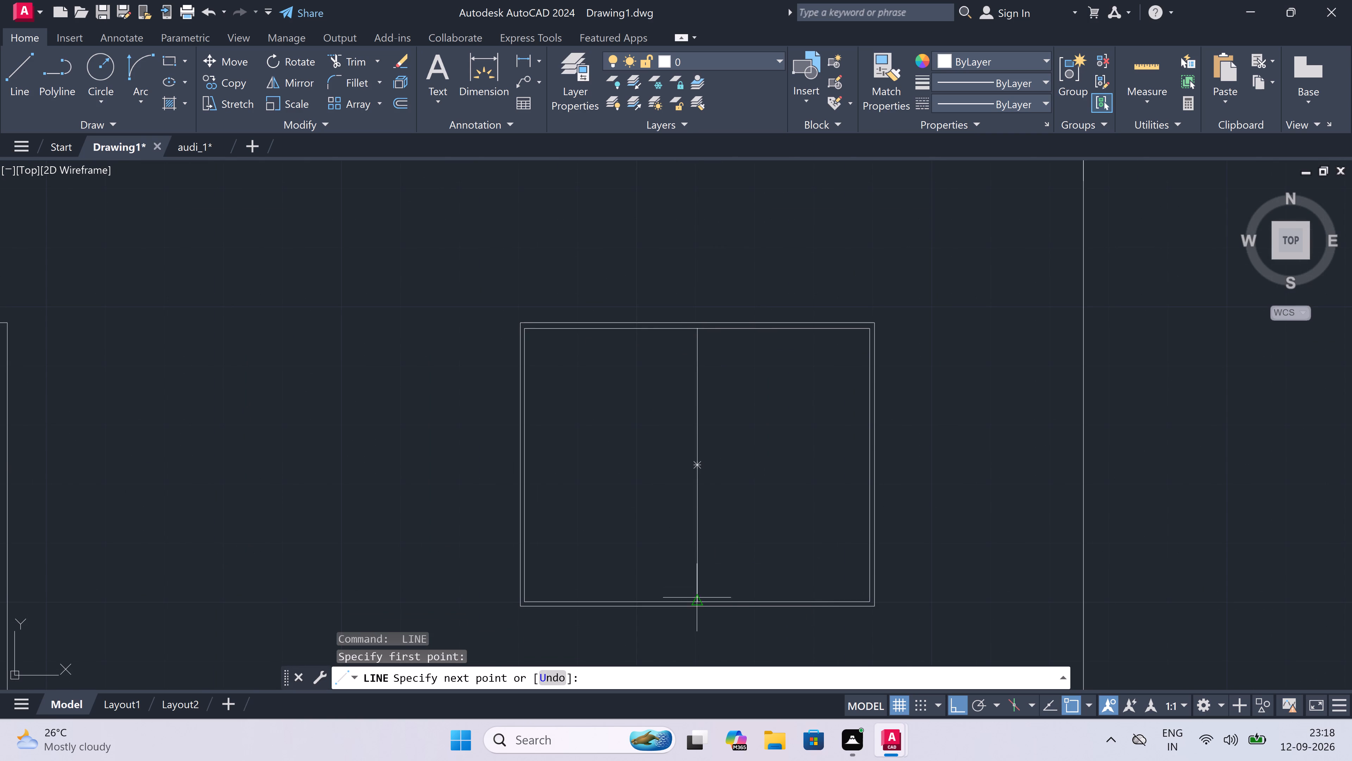
scroll(696, 597, "up", 3)
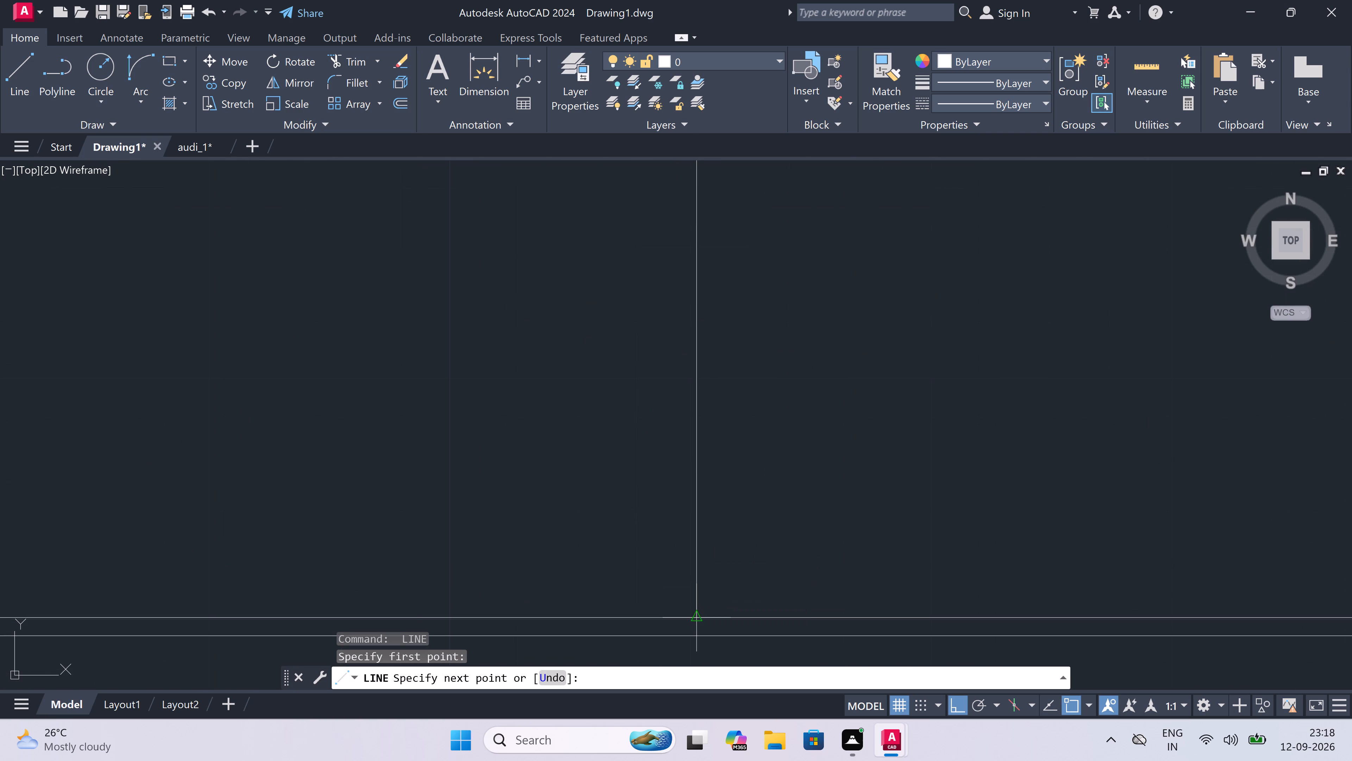
left_click(695, 614)
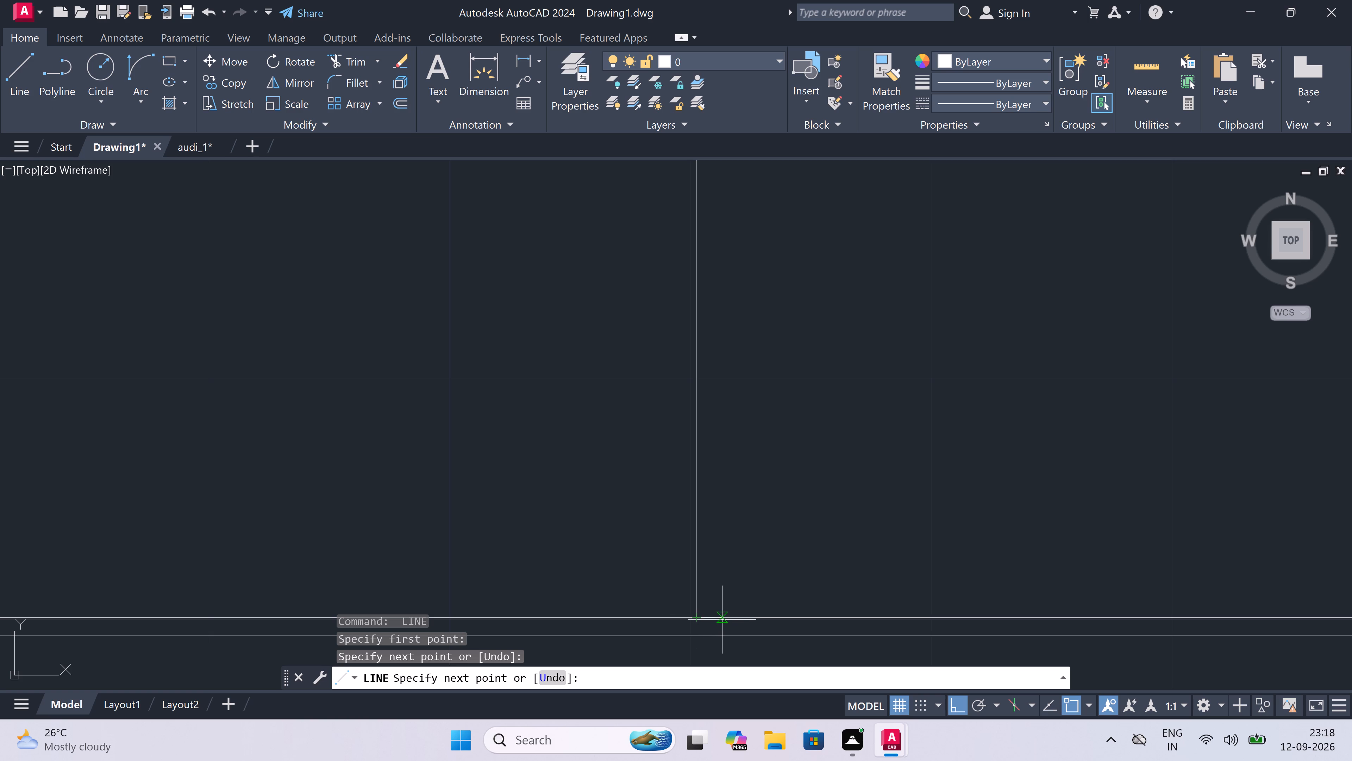
Draw a second vertical divider line just right of the centre line, up to the inner frame's top edge.
left_click(718, 615)
scroll(720, 567, "down", 5)
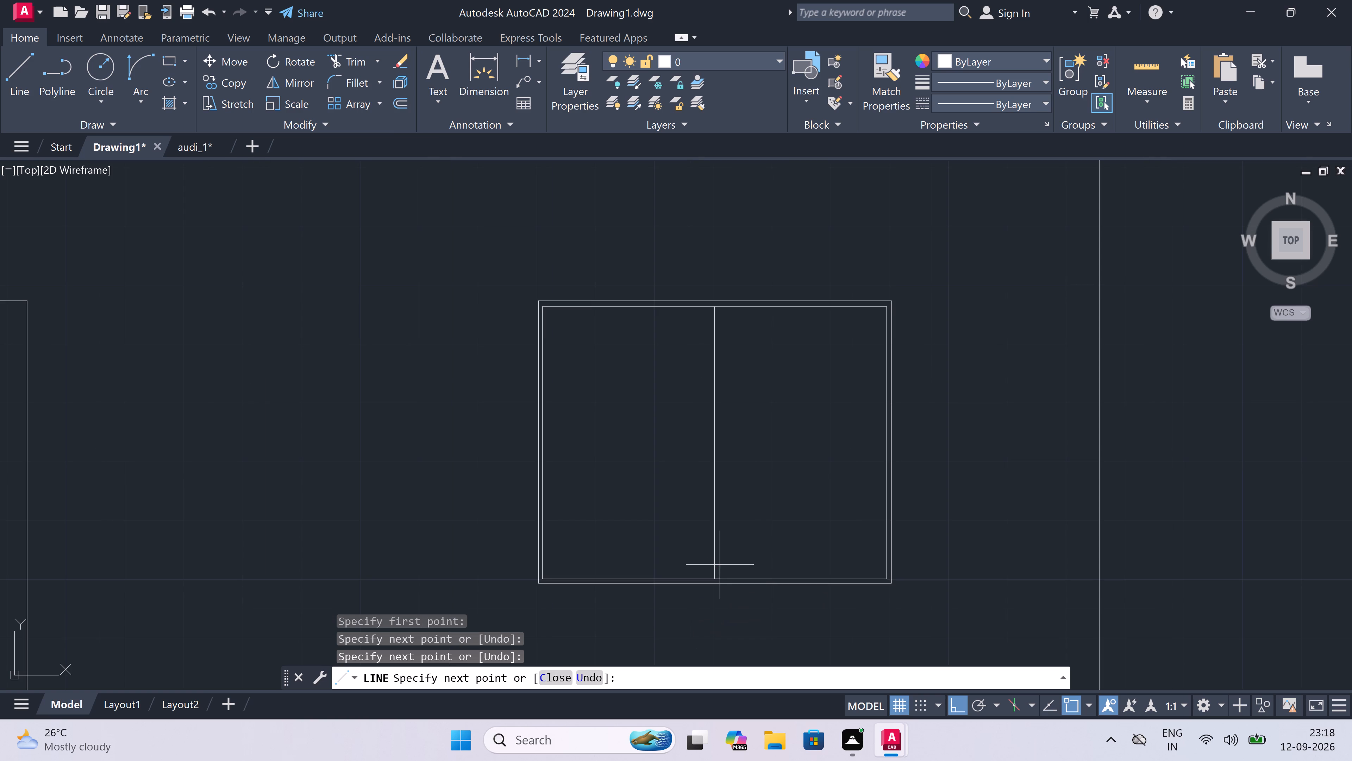
scroll(723, 315, "up", 3)
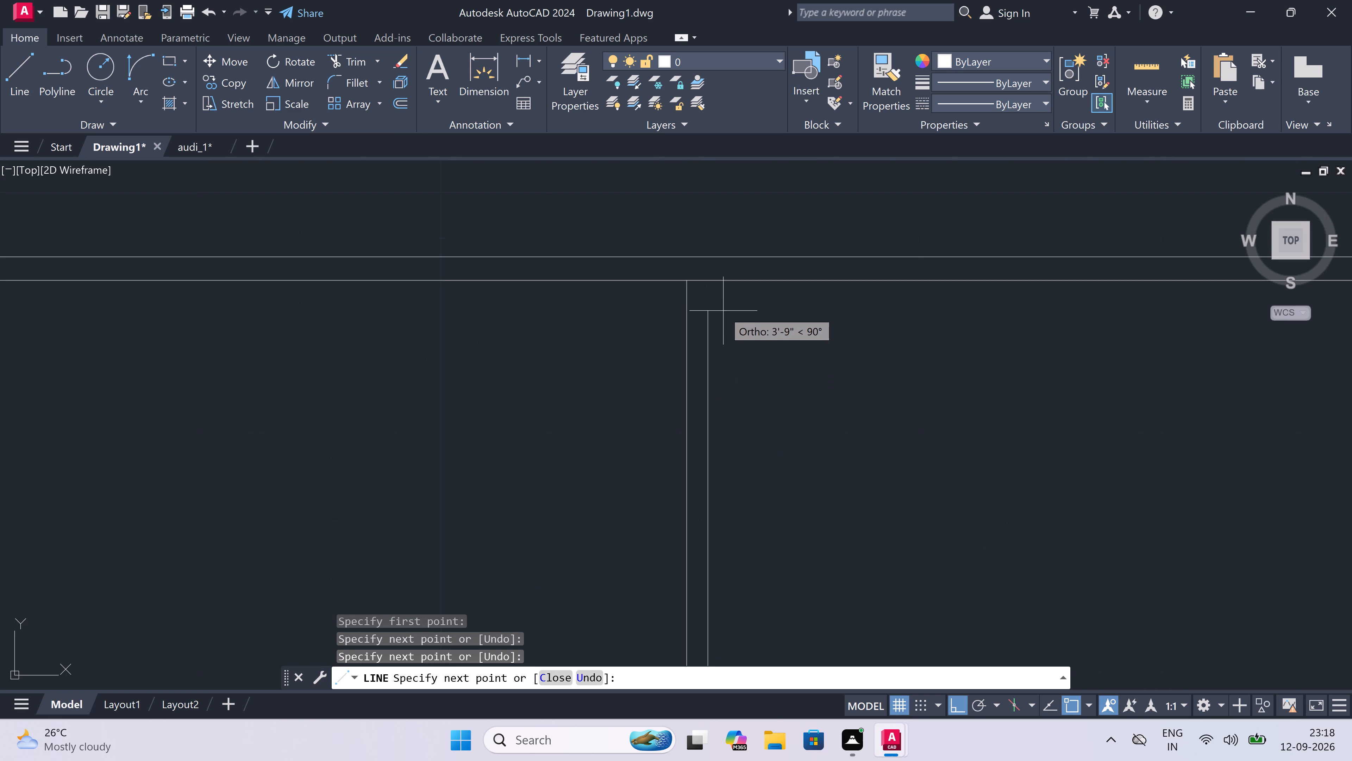
left_click(708, 278)
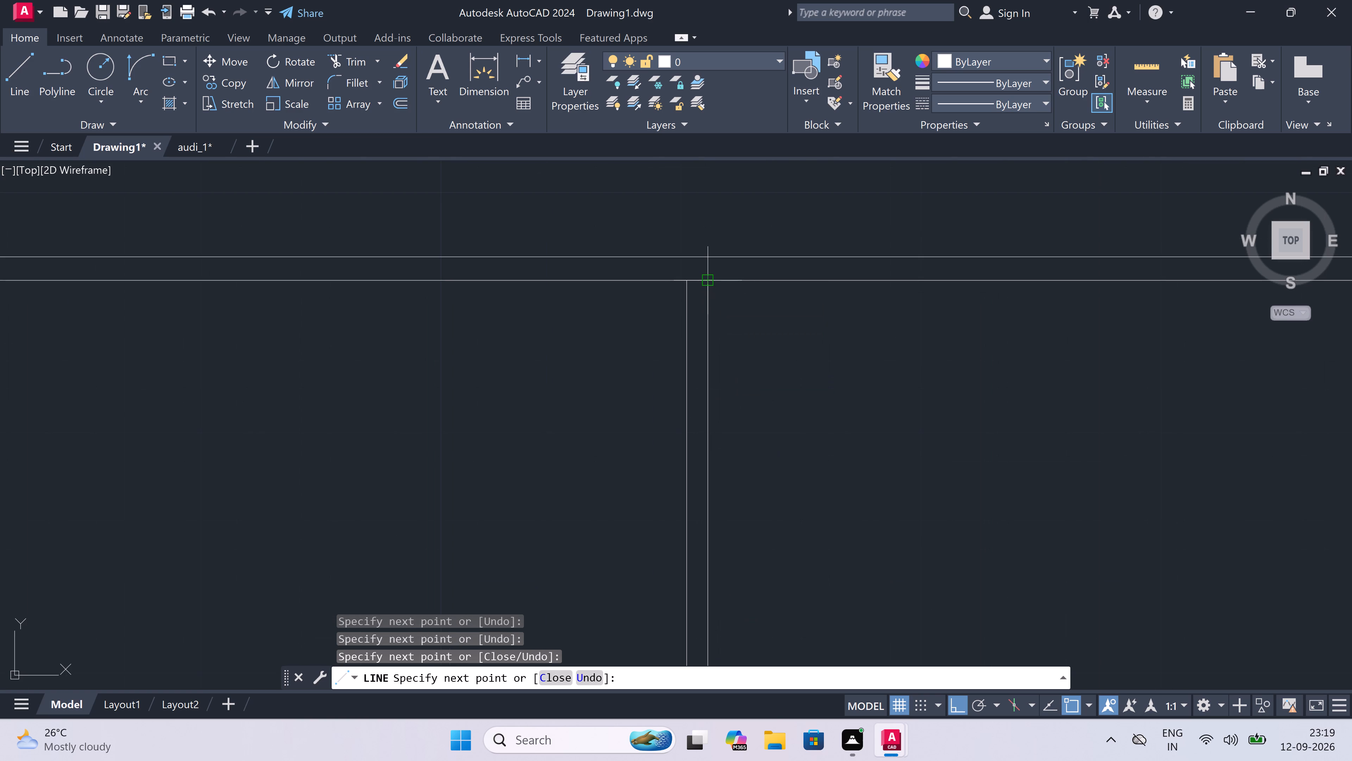
key("Escape")
With Ortho off, draw a long slanted glass line in the right pane of the right ground-floor window.
scroll(706, 280, "down", 4)
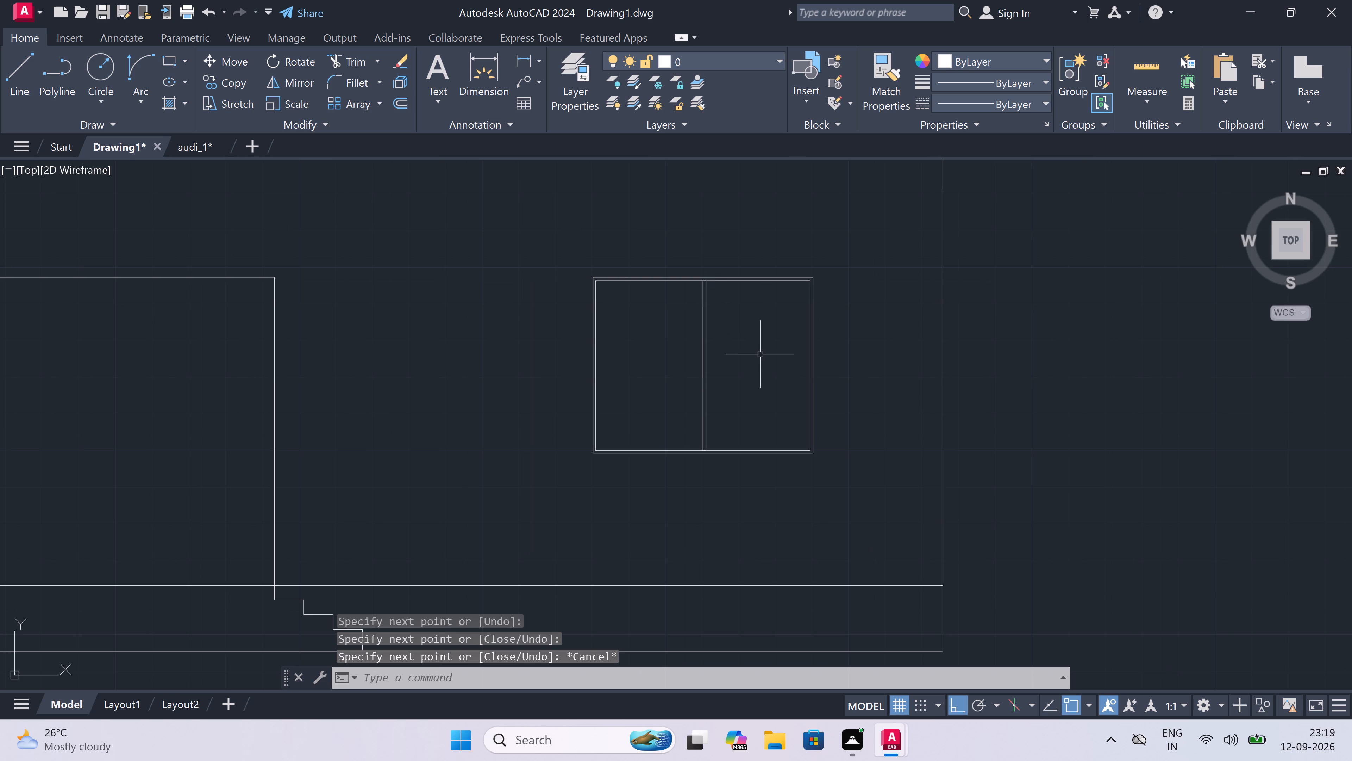
key("l")
key("space")
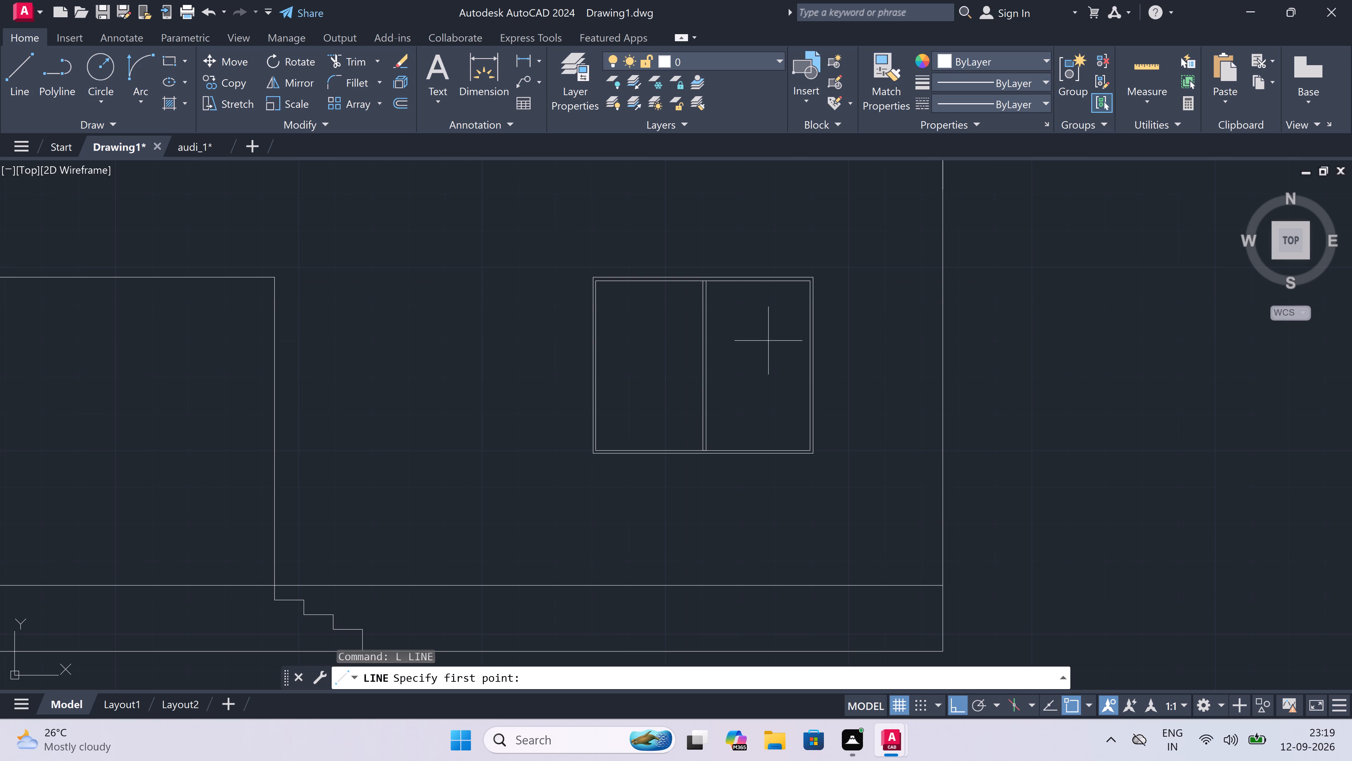
left_click_drag(770, 338, 766, 350)
key("F8")
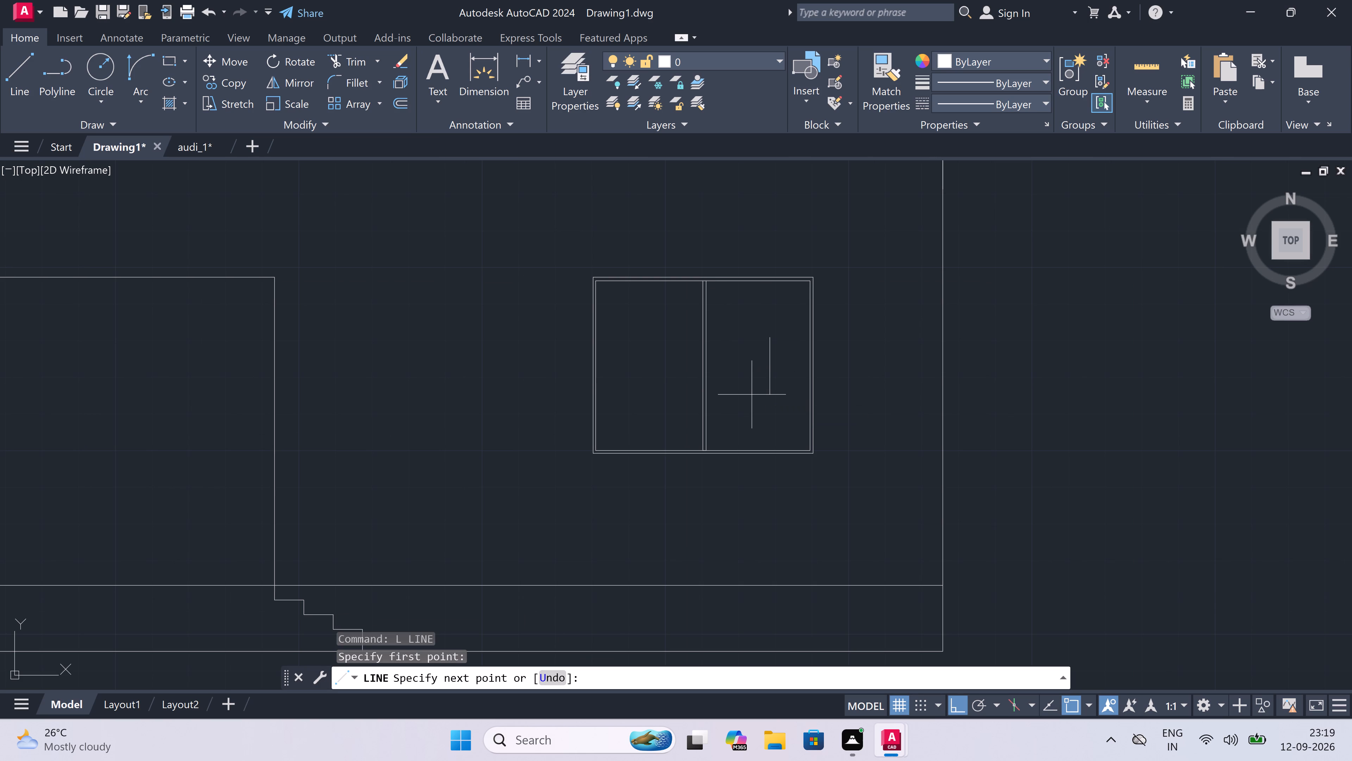
left_click(755, 379)
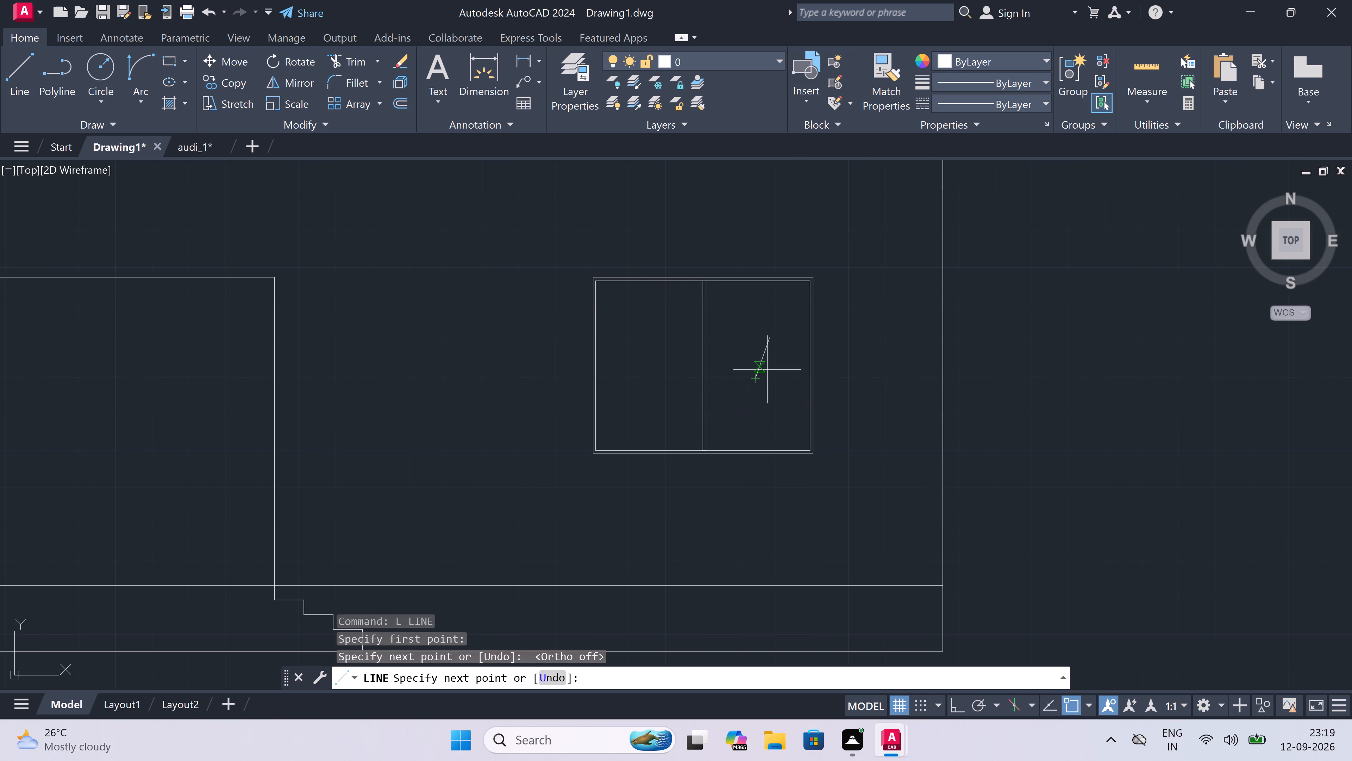
key("Escape")
Draw two shorter slanted glass lines, one on each side of the long glass line in the same pane.
scroll(793, 344, "up", 2)
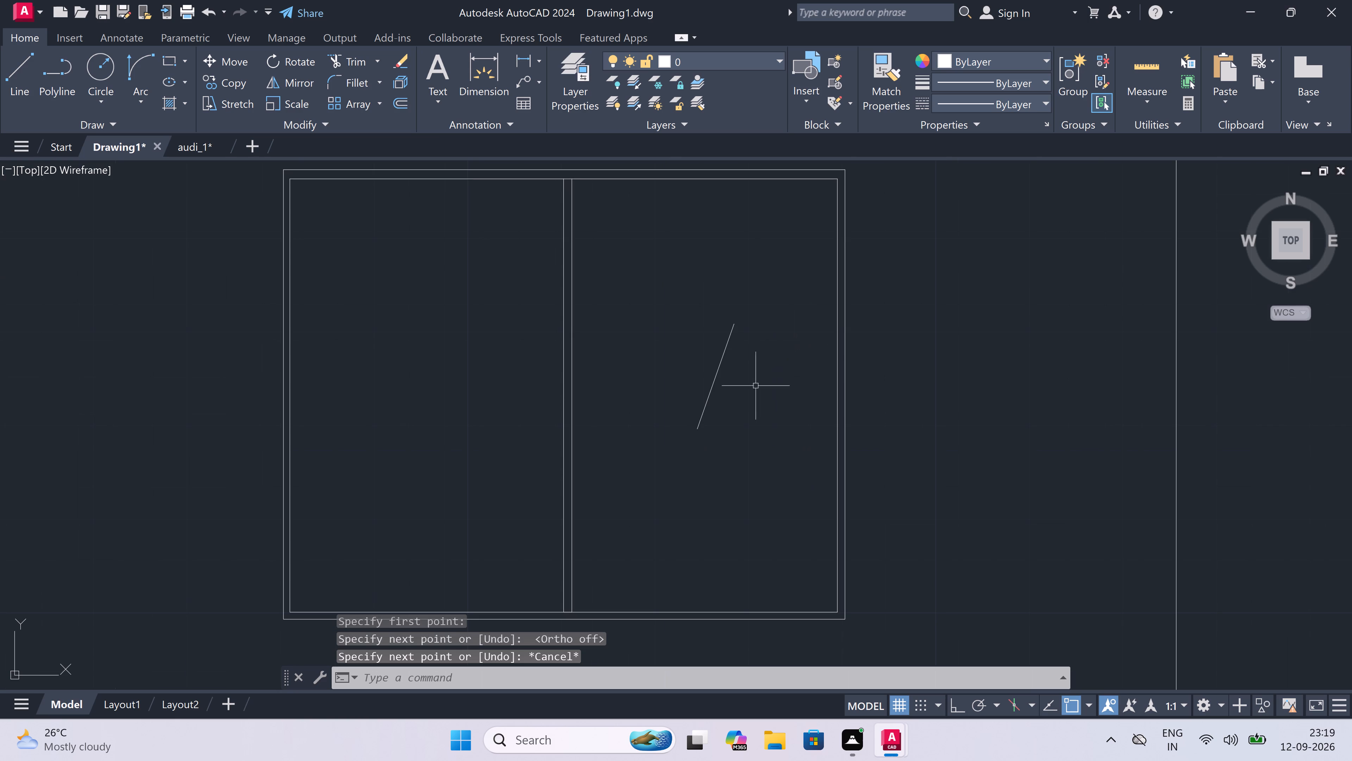
key("space")
left_click_drag(738, 362, 736, 369)
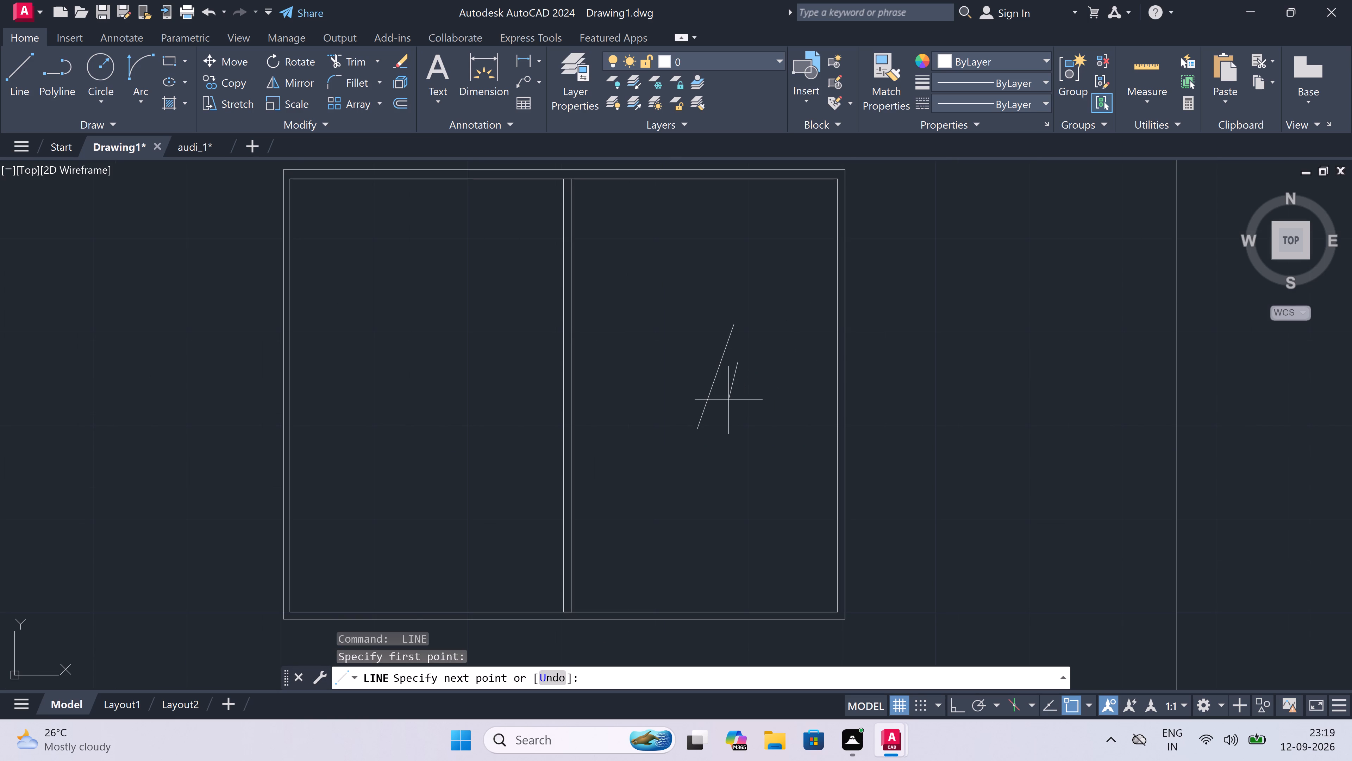
left_click(726, 404)
key("Escape")
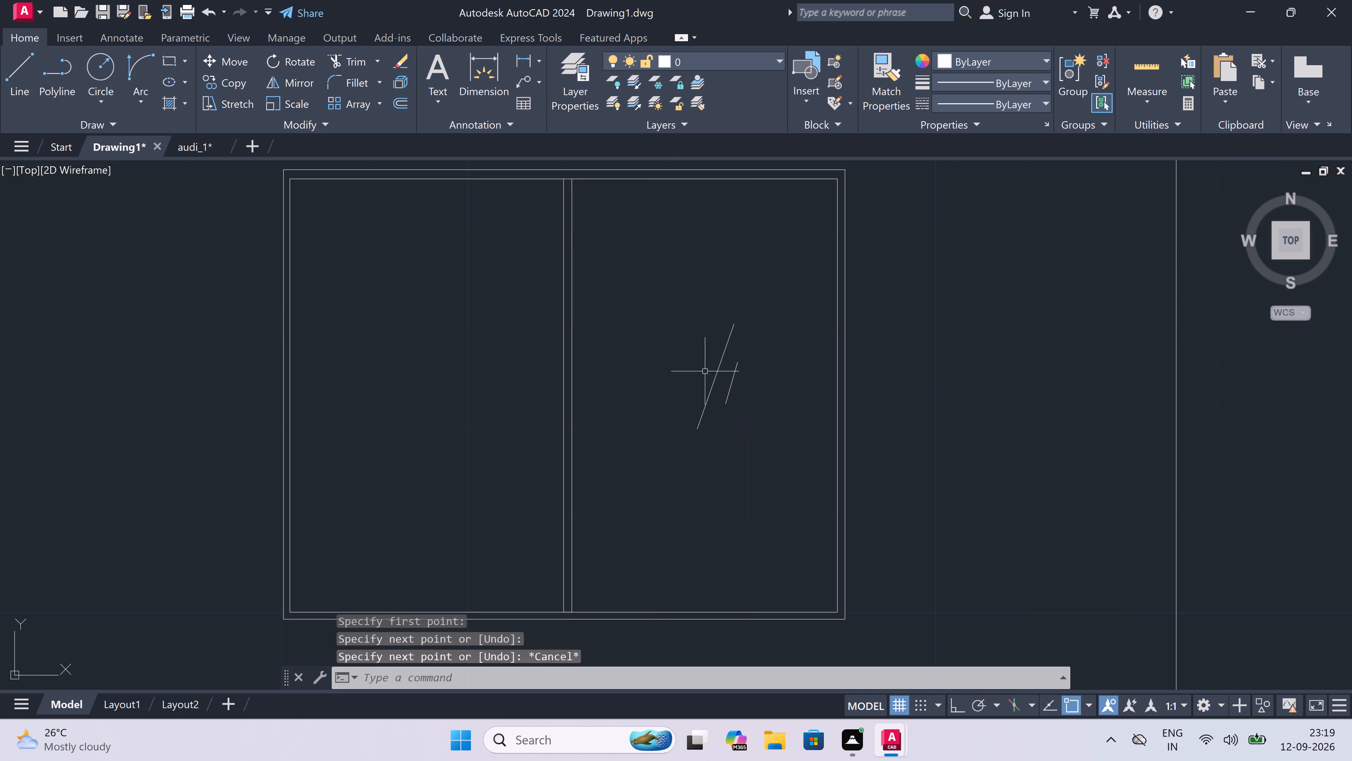
key("space")
left_click_drag(707, 348, 700, 388)
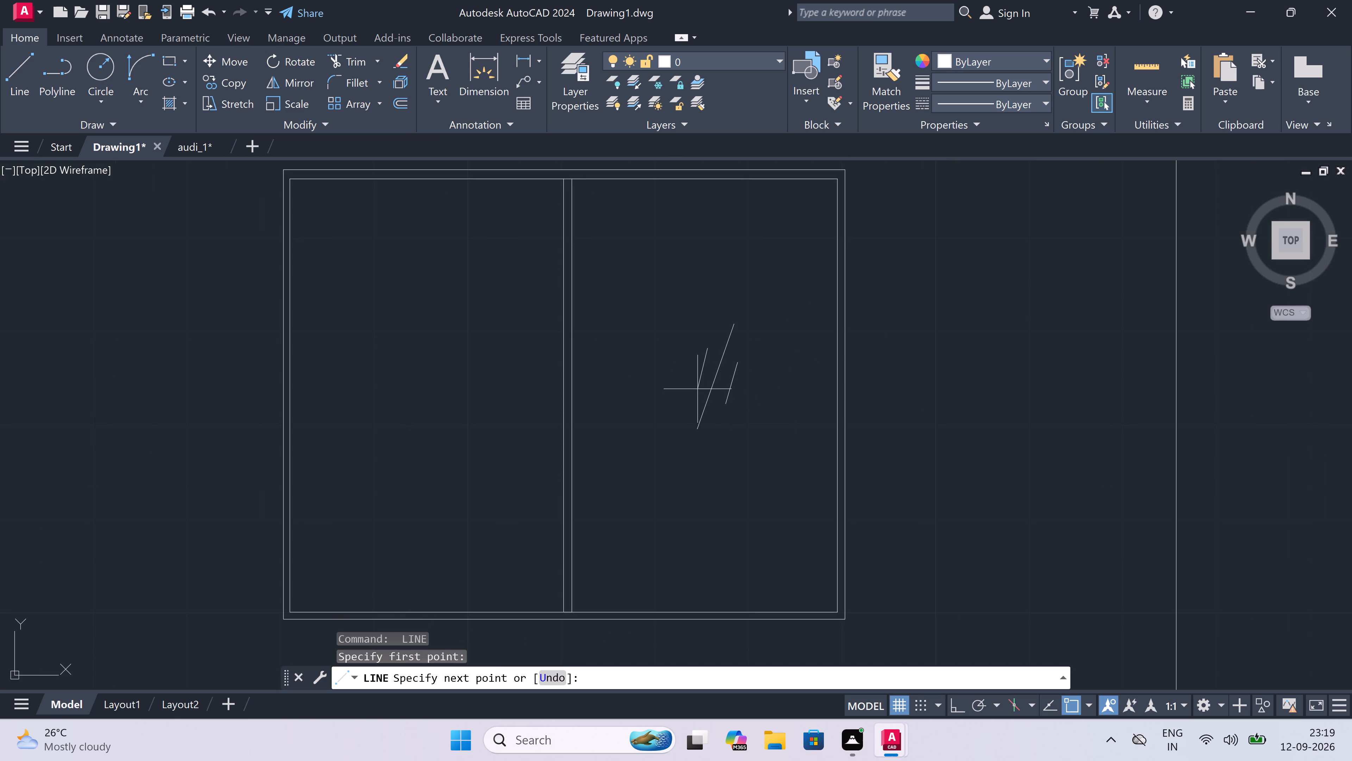
left_click(696, 389)
key("Escape")
Copy the three glass lines into the left pane of the right ground-floor window.
left_click_drag(771, 332, 717, 405)
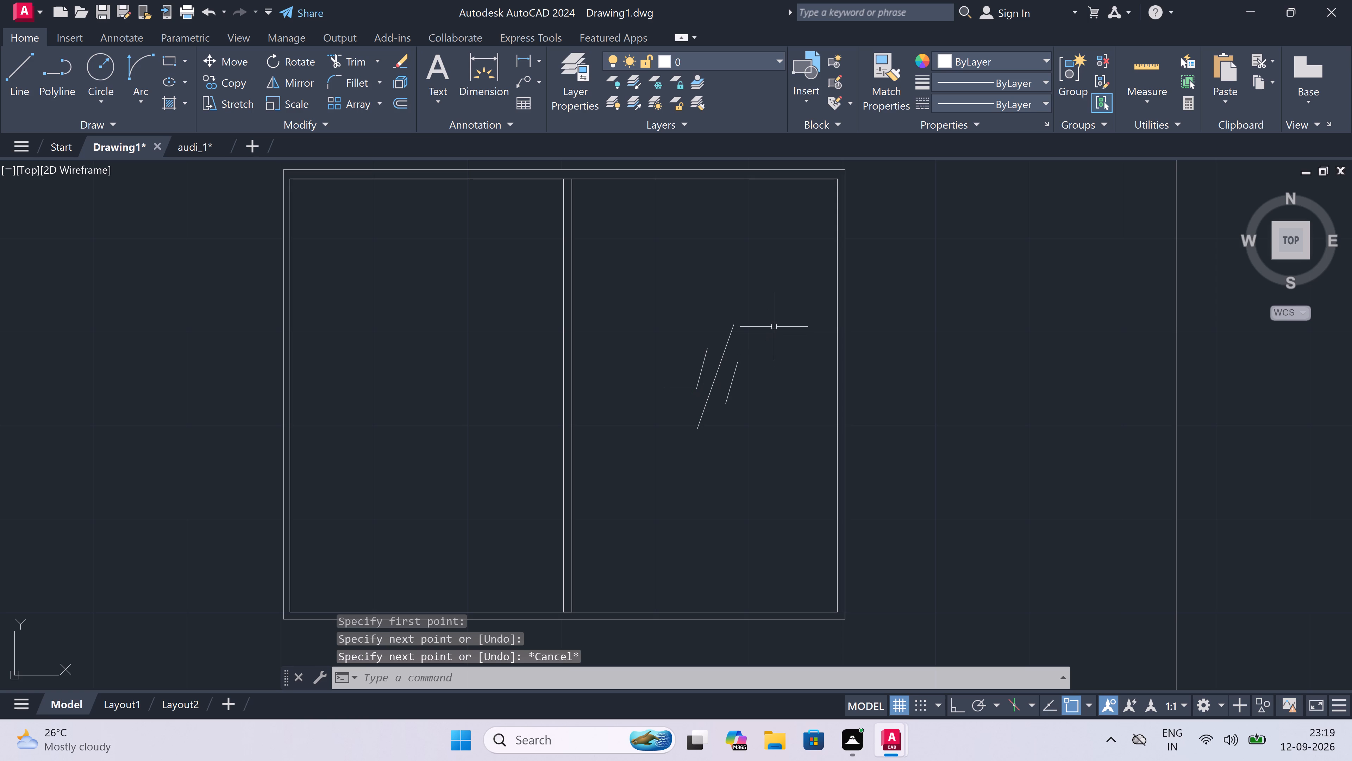
left_click(681, 452)
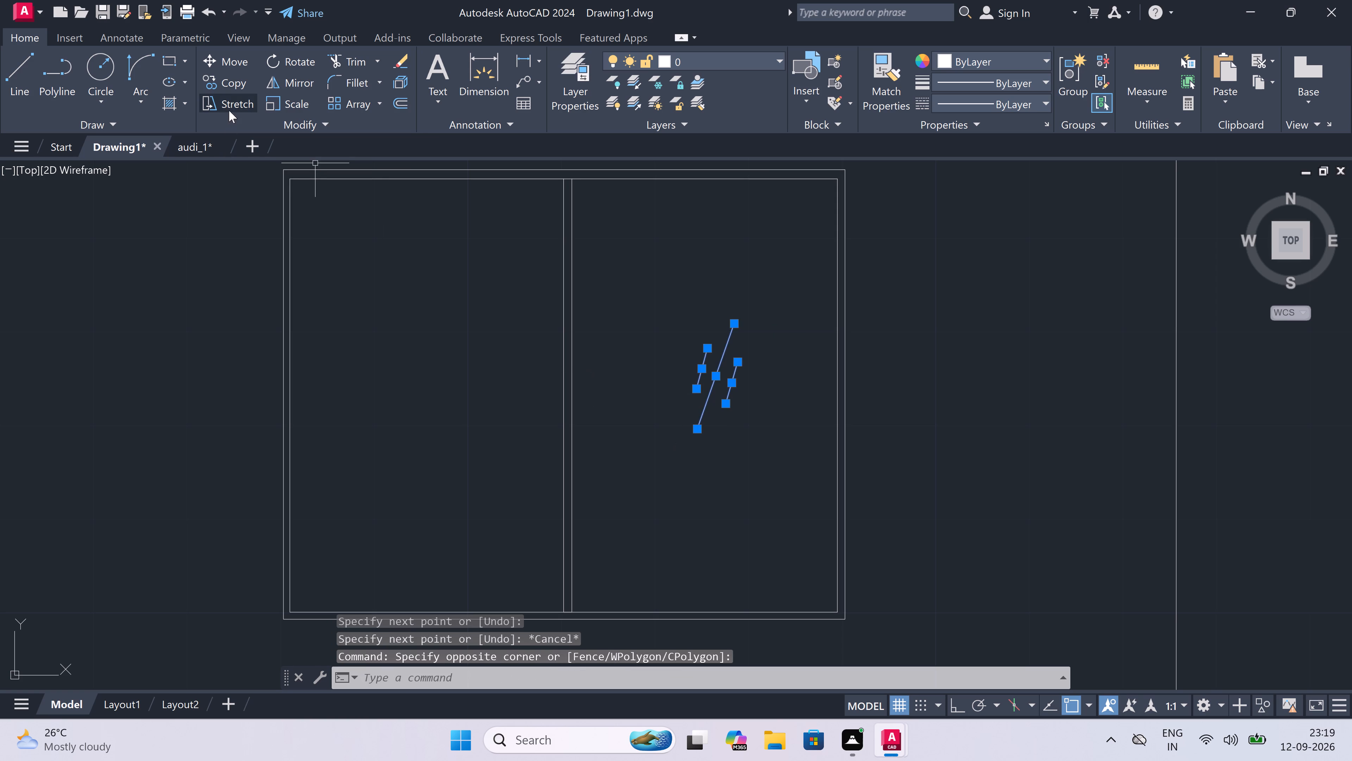
left_click(225, 81)
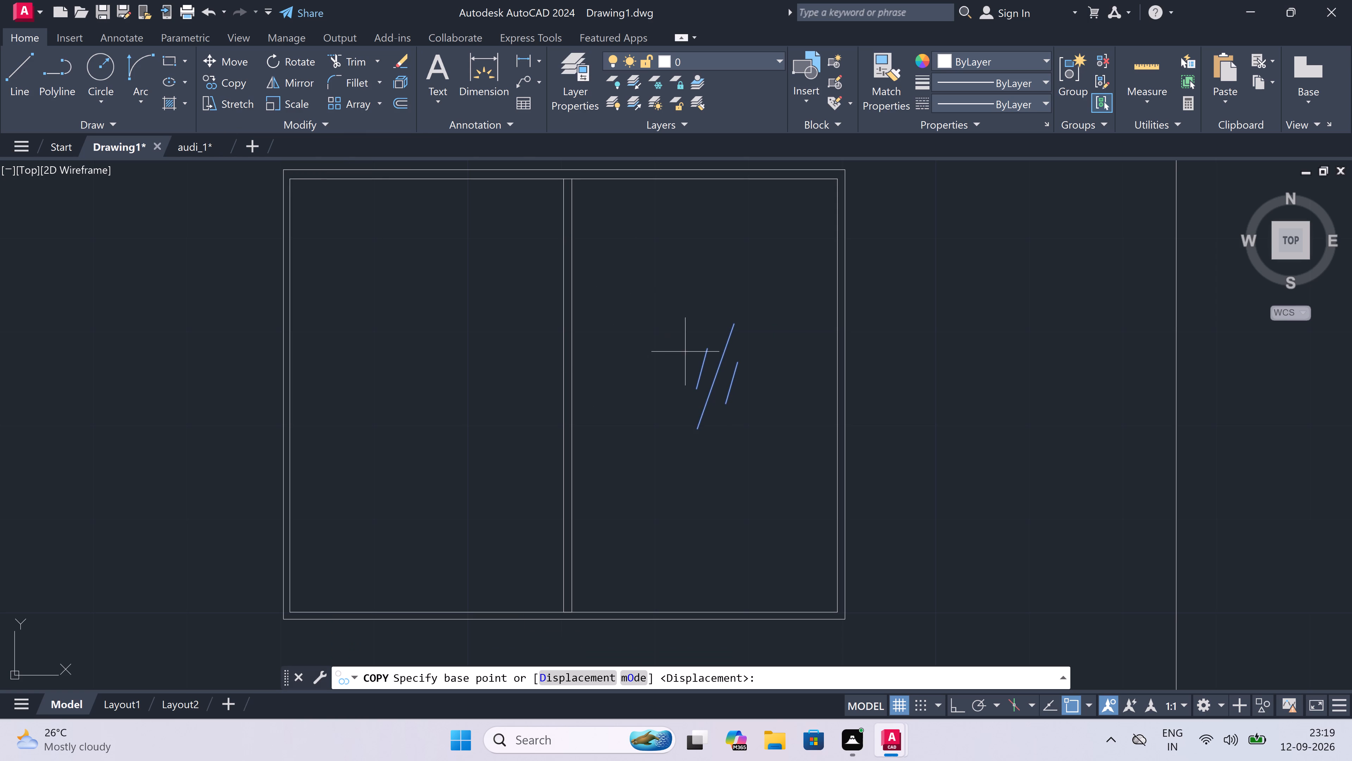
left_click(707, 358)
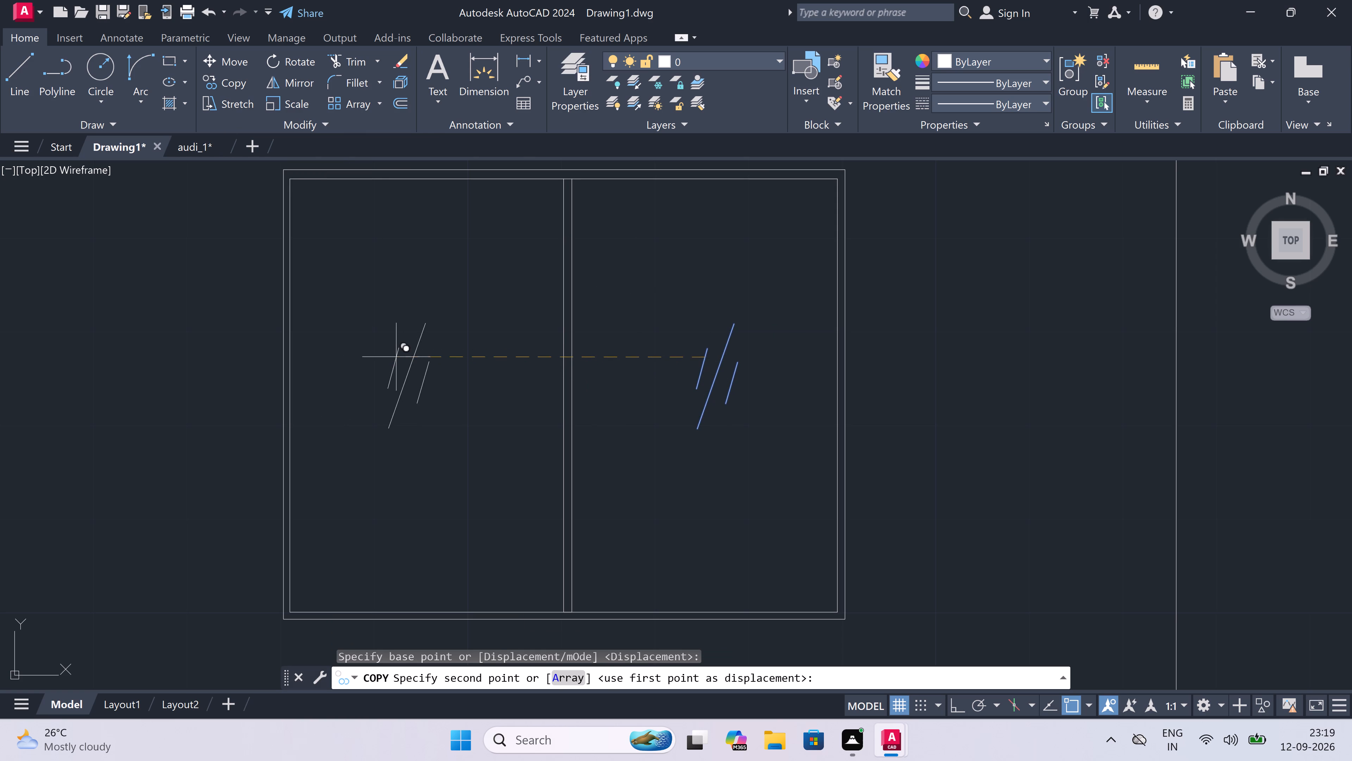
left_click(403, 369)
Place further copies of the glass lines in both panes of the left ground-floor window and finish copying.
scroll(534, 298, "down", 6)
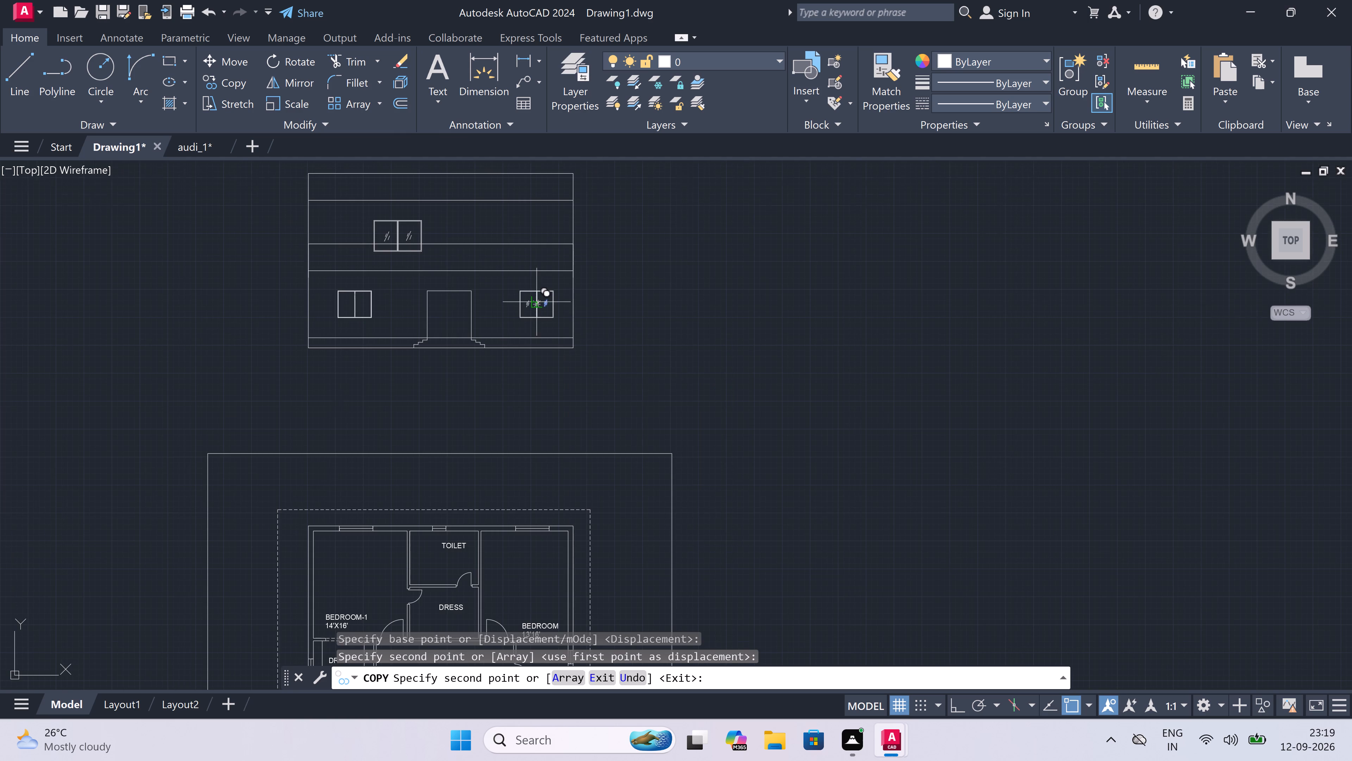
scroll(276, 295, "up", 4)
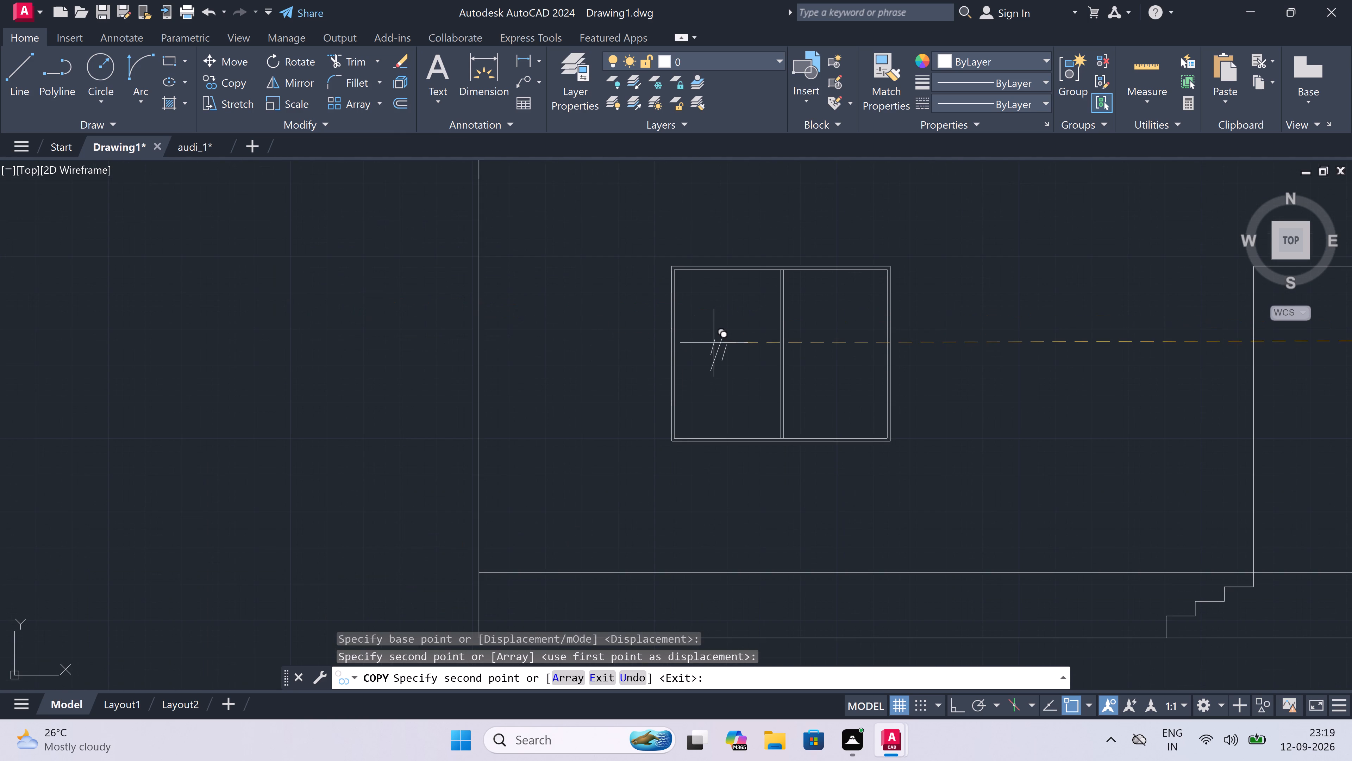
left_click(714, 343)
left_click(832, 341)
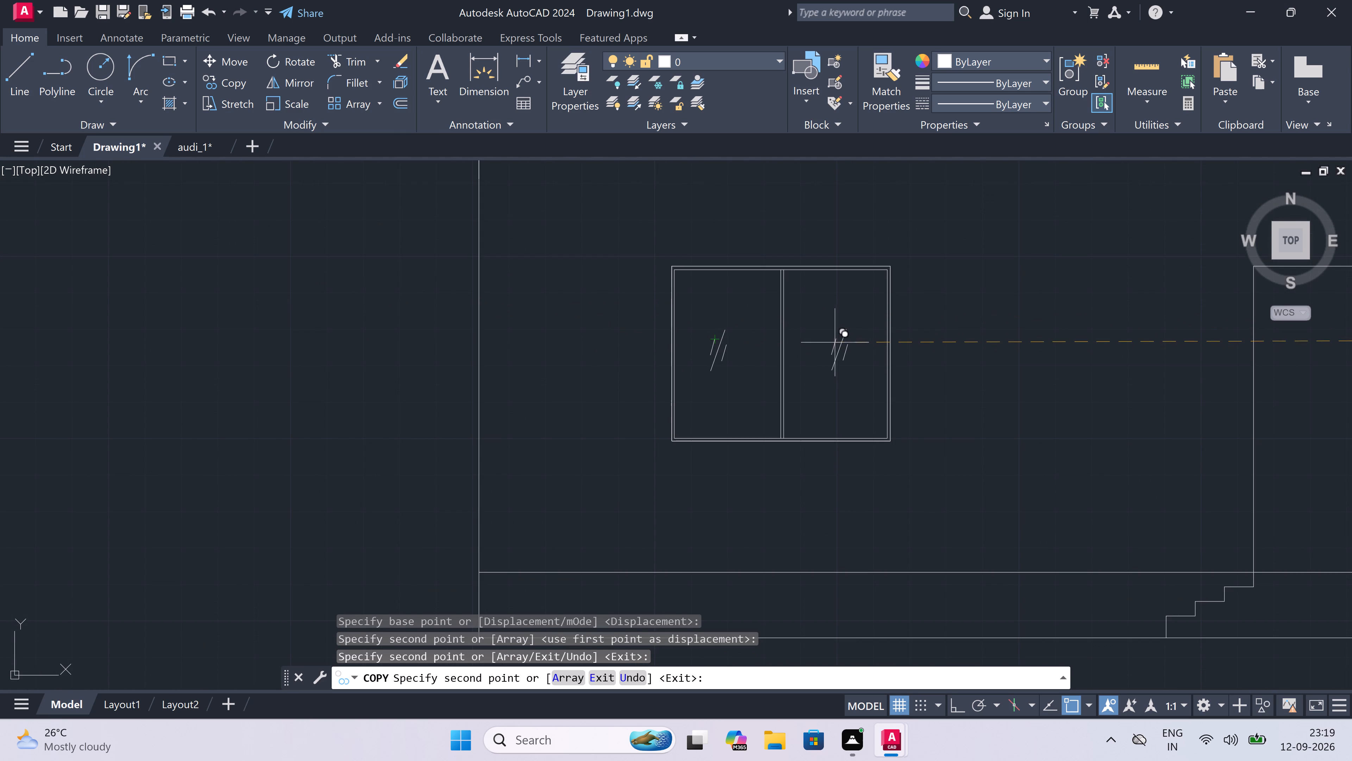
key("Escape")
With Ortho on, draw a horizontal frame line, about 37' long, within the parapet band from the right wall edge toward the left wall.
scroll(539, 386, "down", 3)
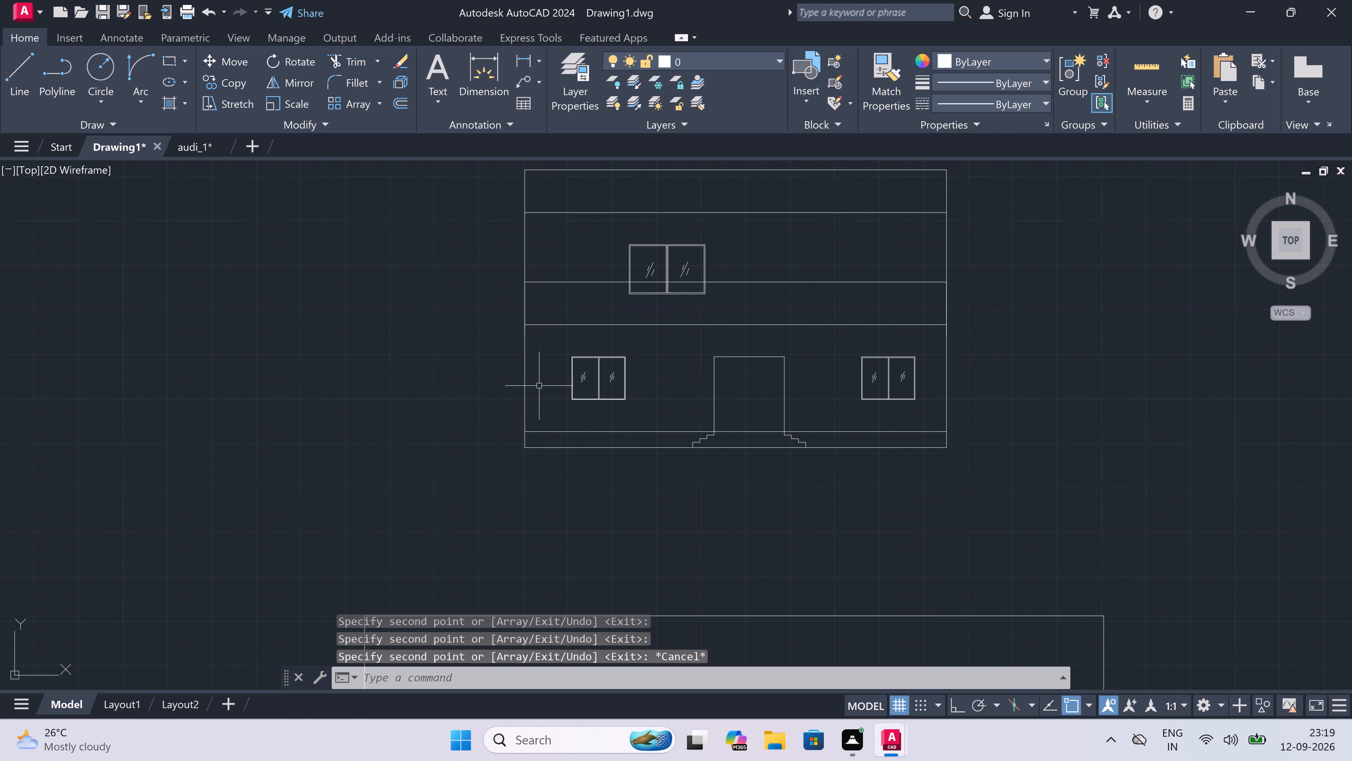
scroll(537, 310, "down", 1)
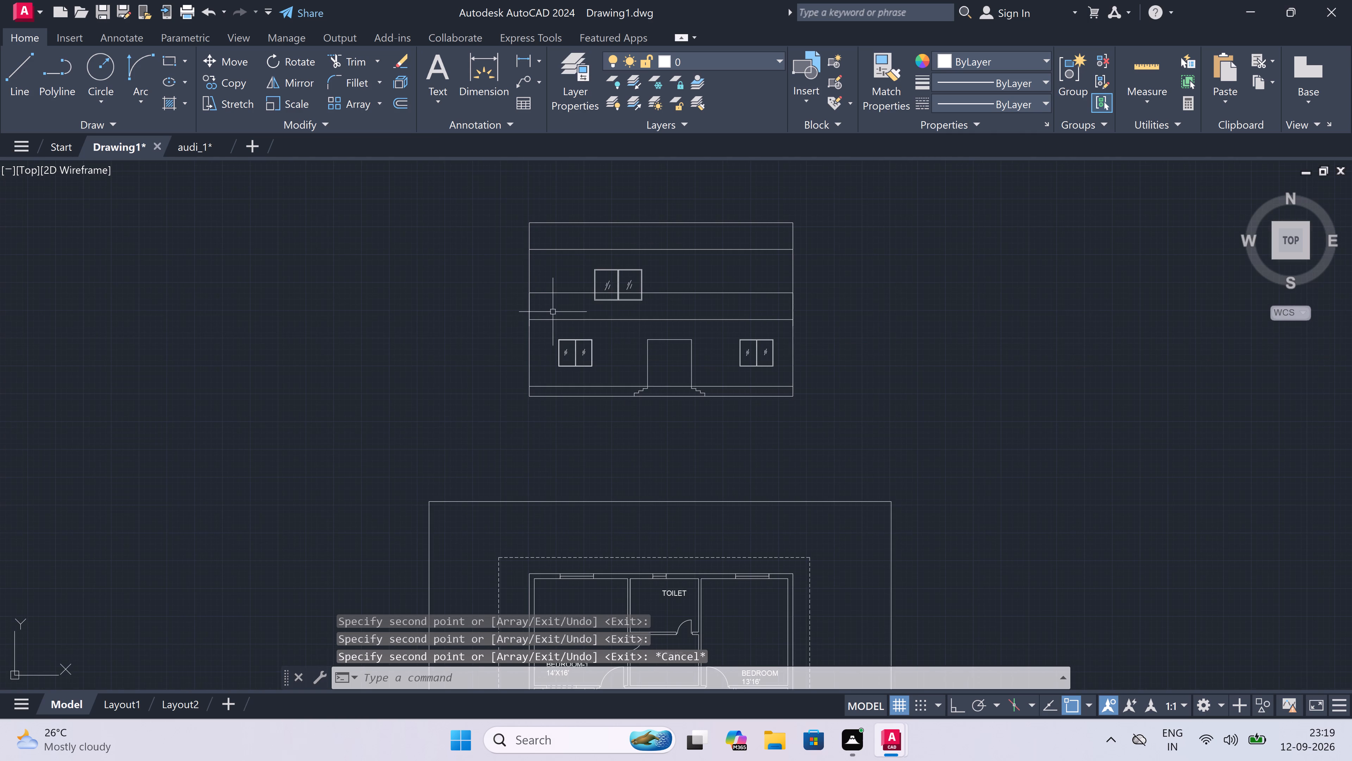
scroll(534, 229, "up", 1)
scroll(562, 244, "up", 2)
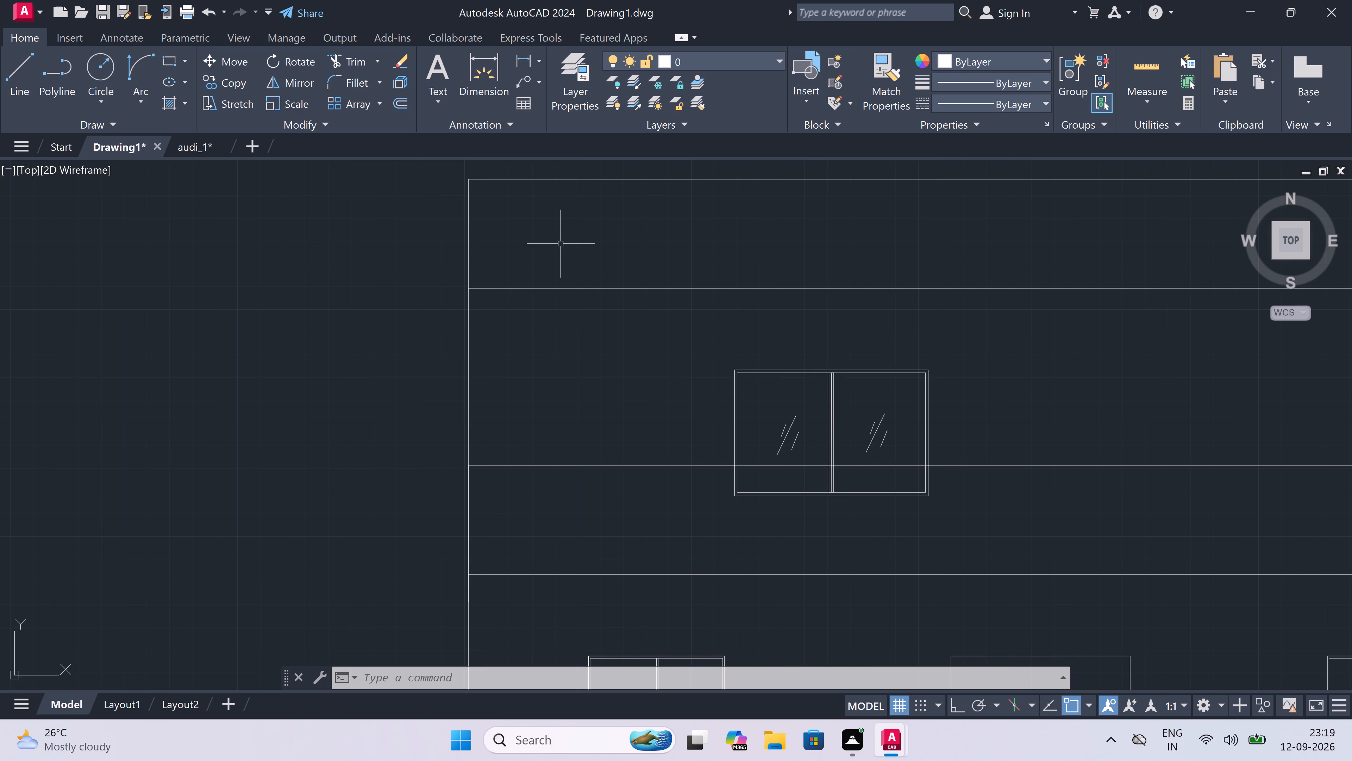
type("L")
key("space")
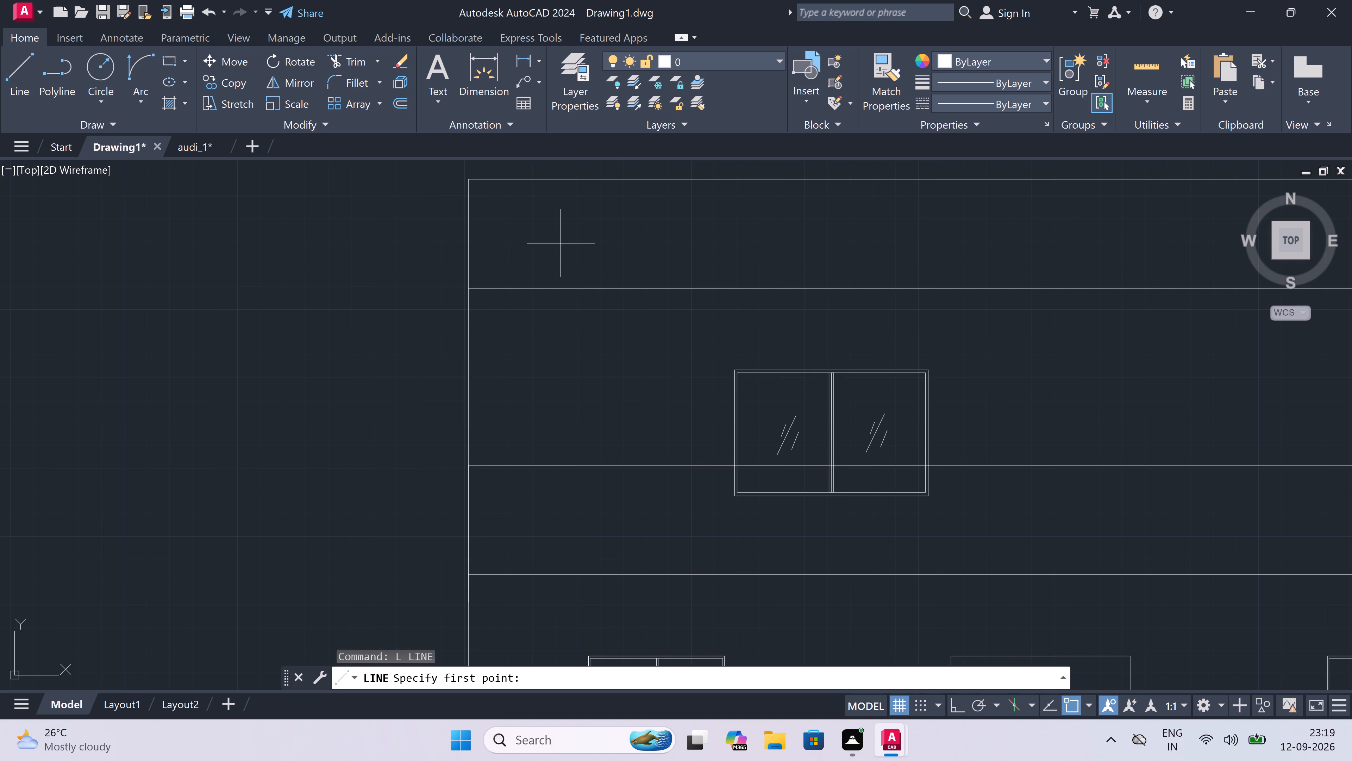
scroll(559, 243, "down", 2)
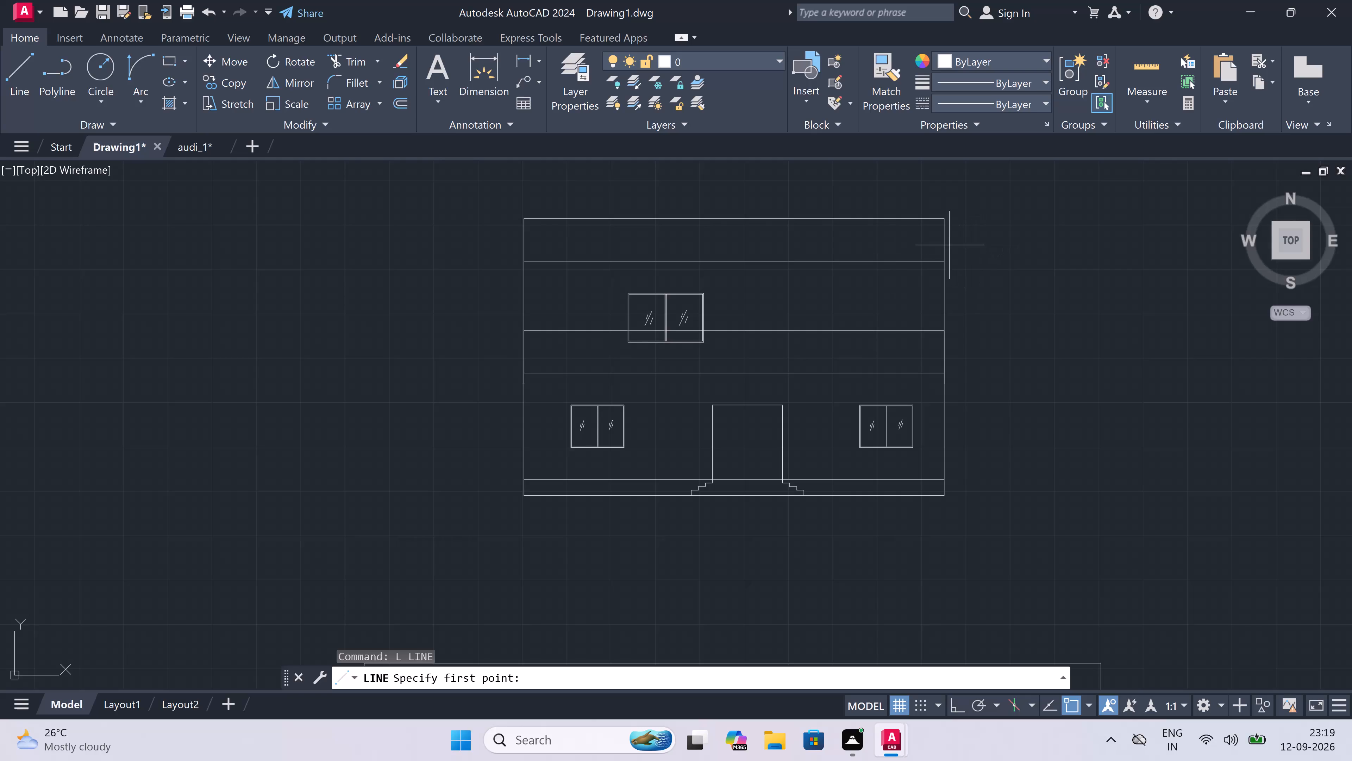
left_click_drag(944, 240, 937, 241)
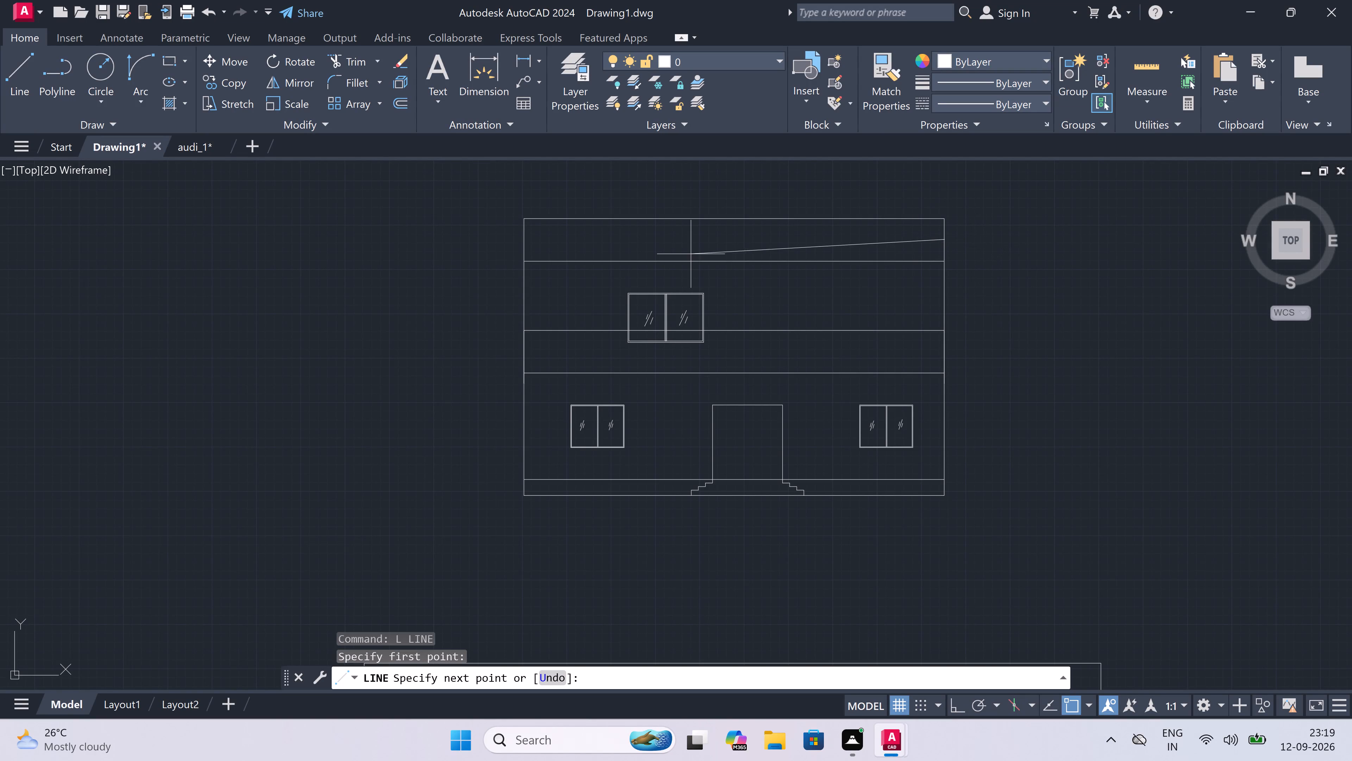
key("F8")
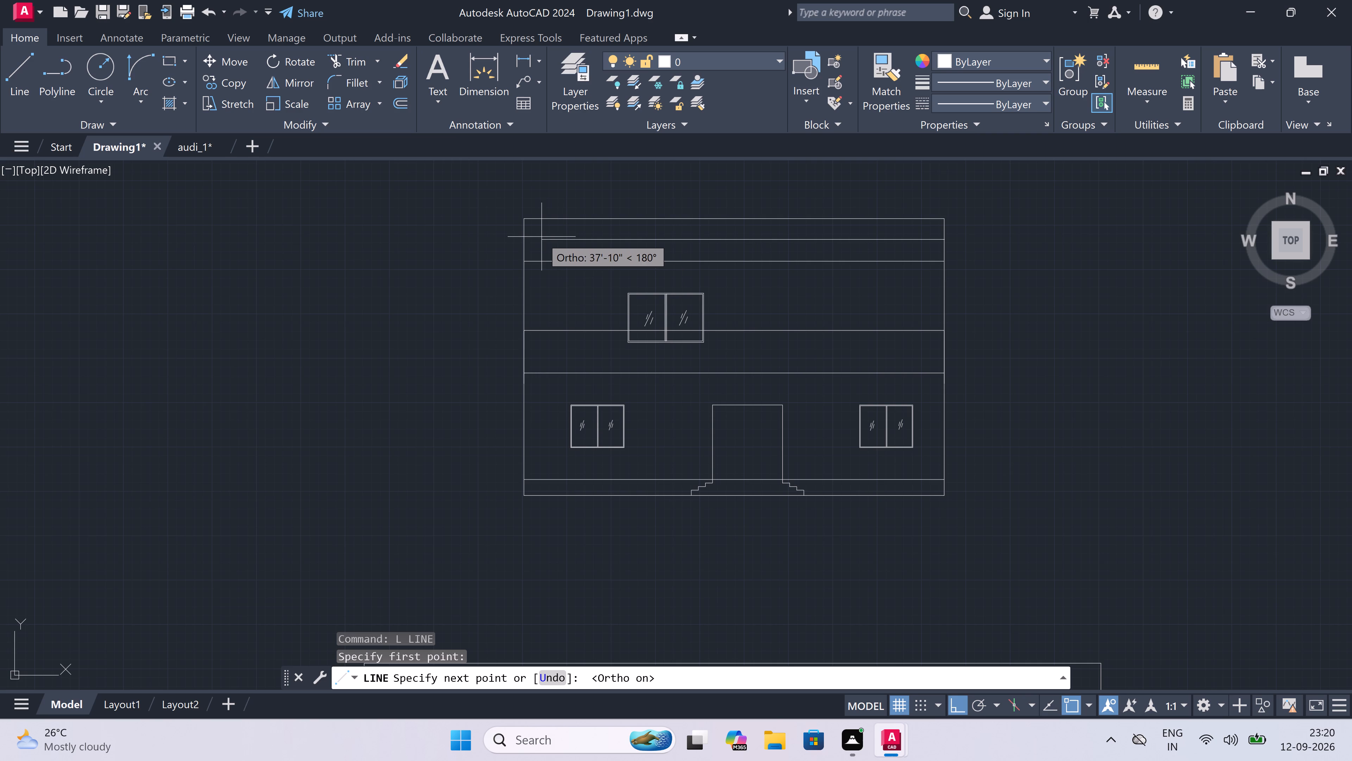
left_click_drag(547, 239, 547, 242)
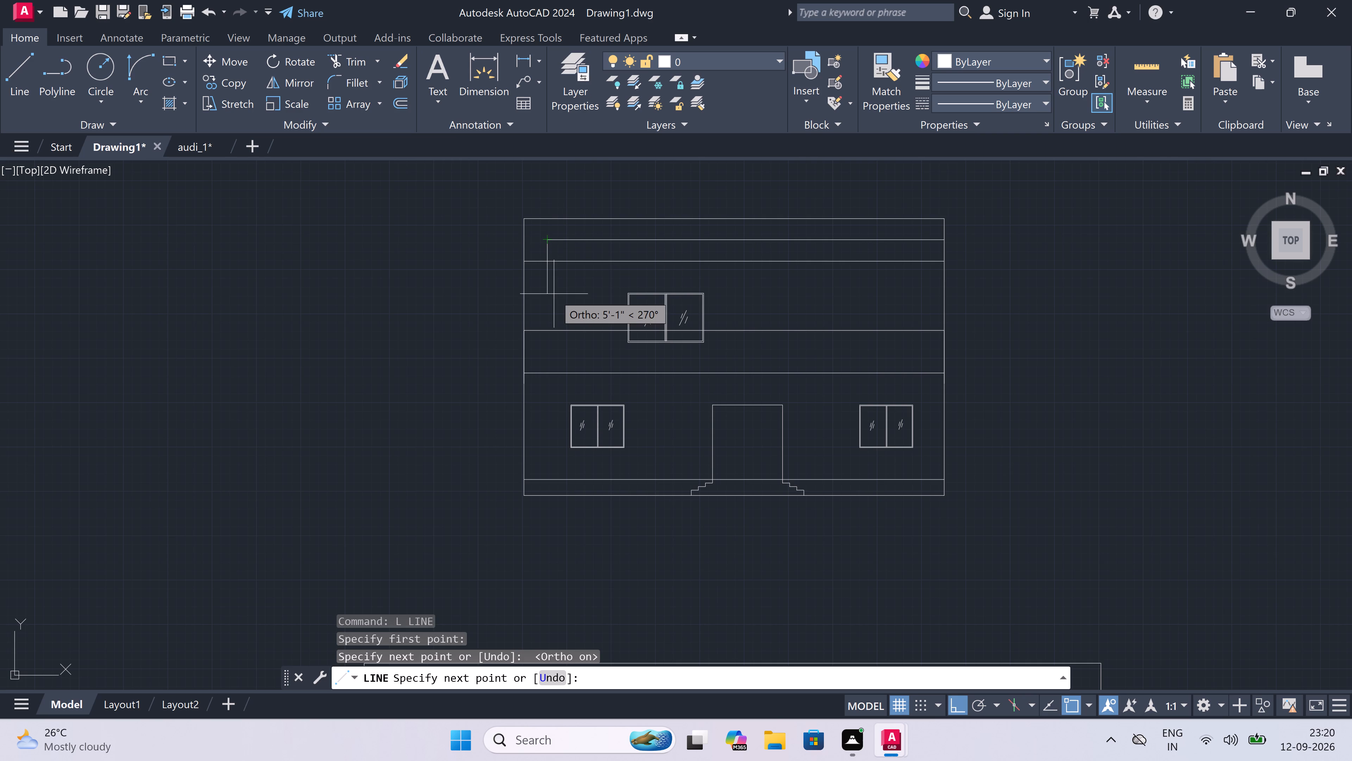
Continue the frame outline about 10'-0" down, about 19'-9" across below the upper window, and up to the parapet's lower line.
scroll(552, 294, "down", 2)
scroll(552, 295, "up", 3)
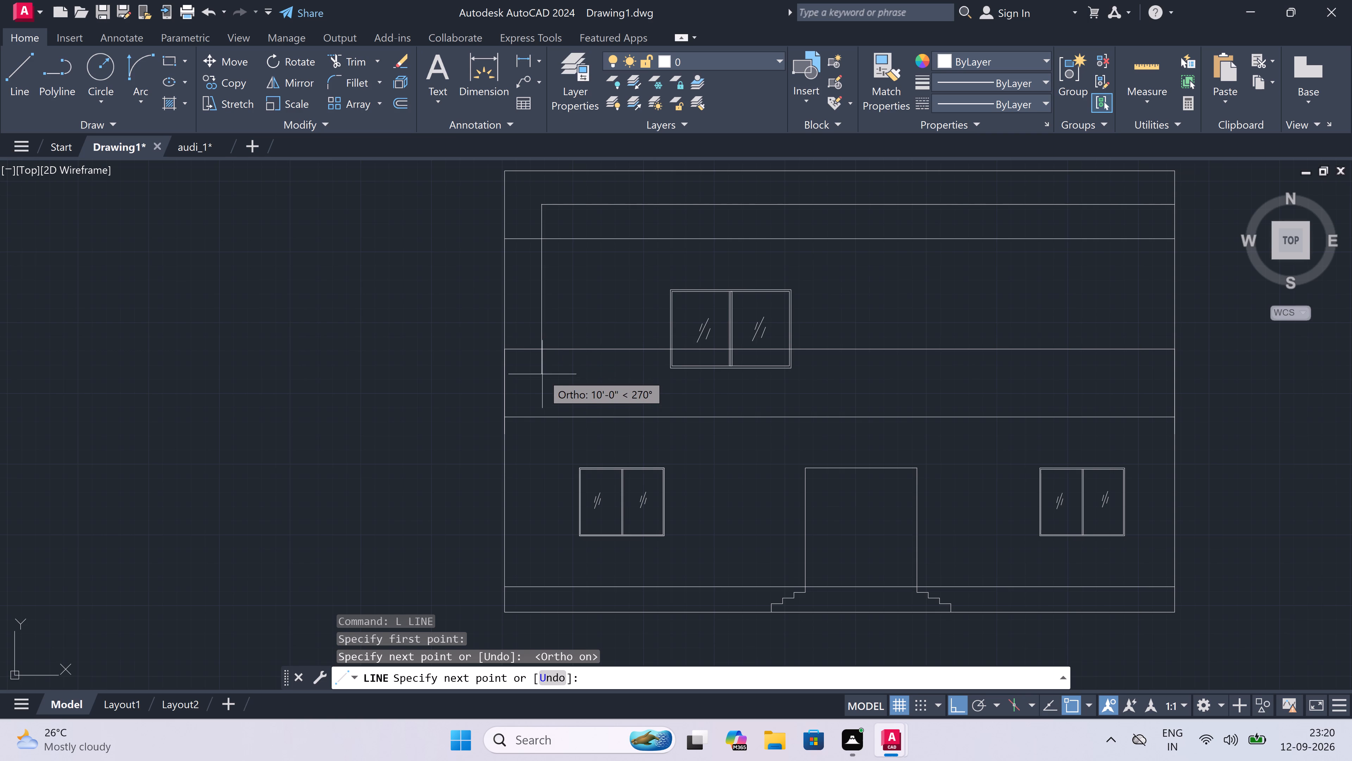
left_click(542, 374)
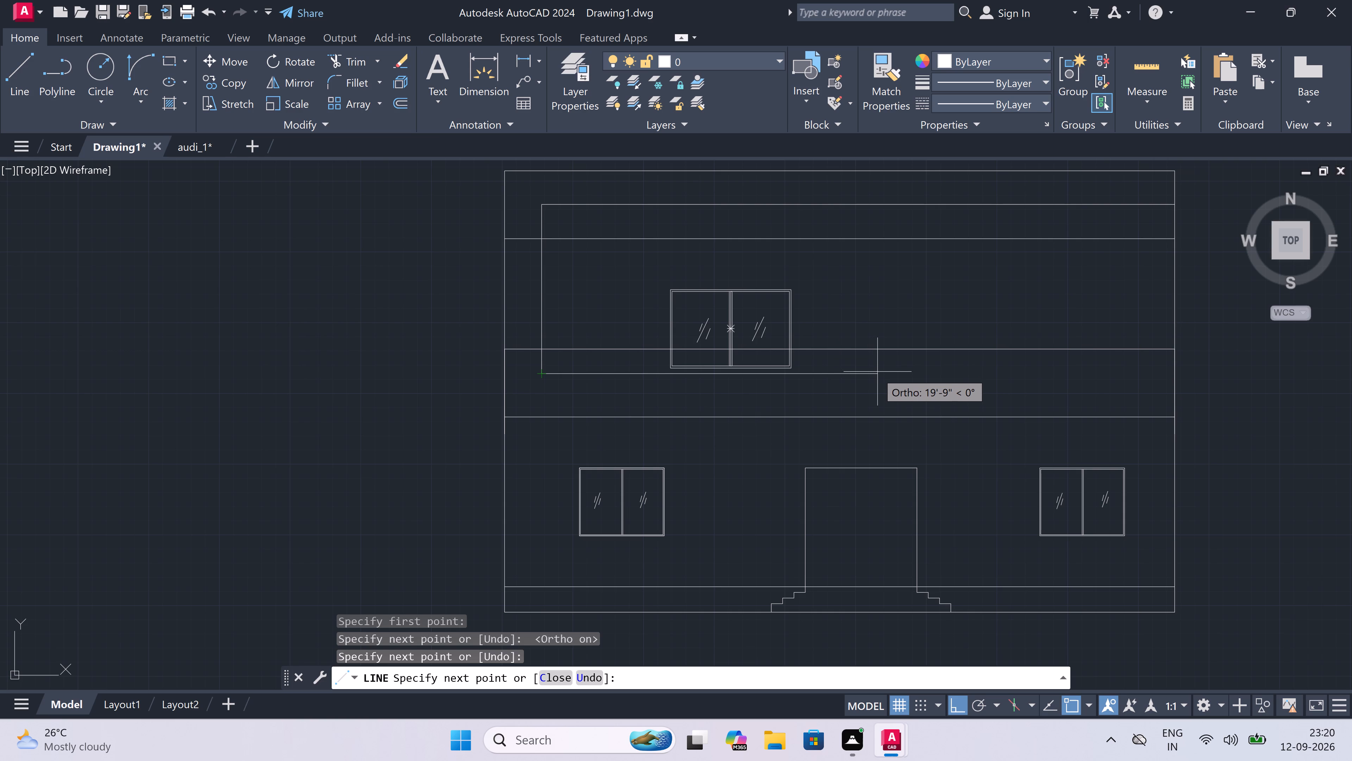
left_click(876, 372)
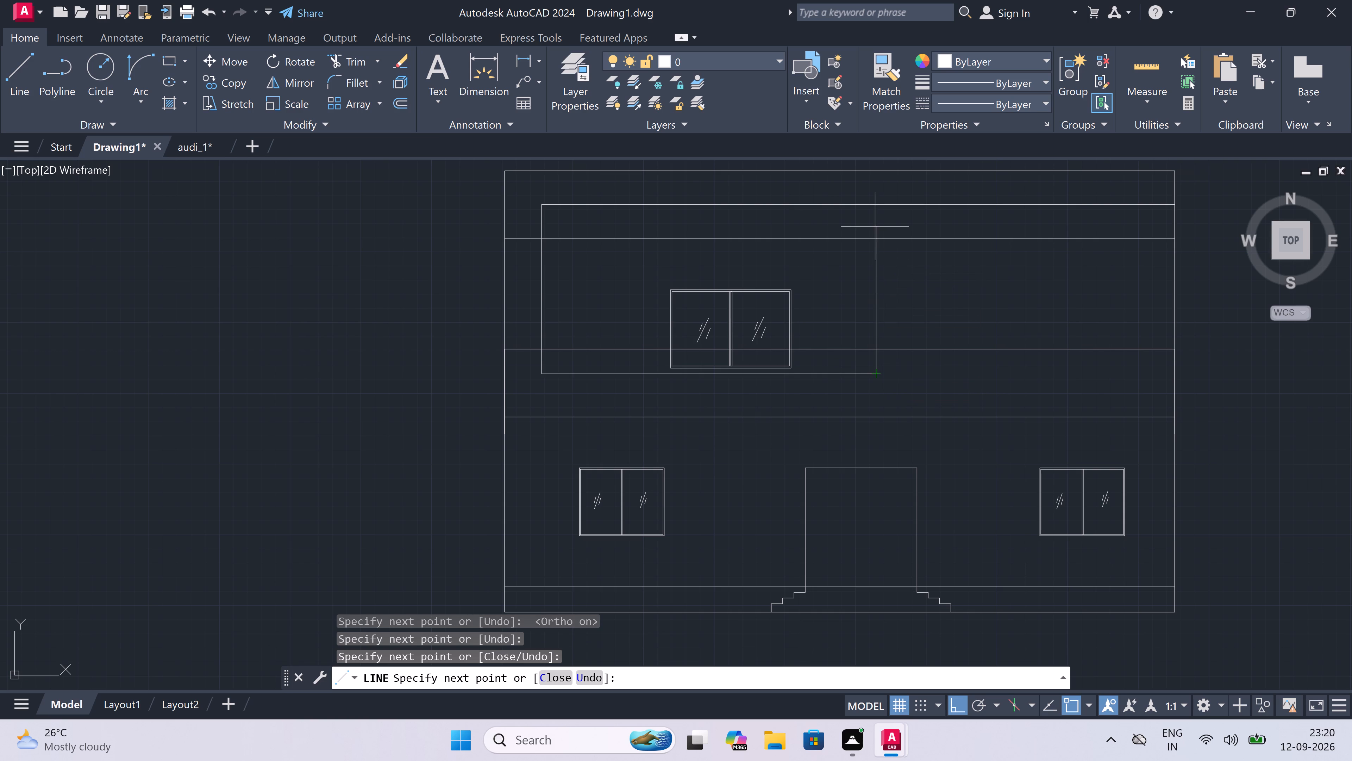
left_click(878, 242)
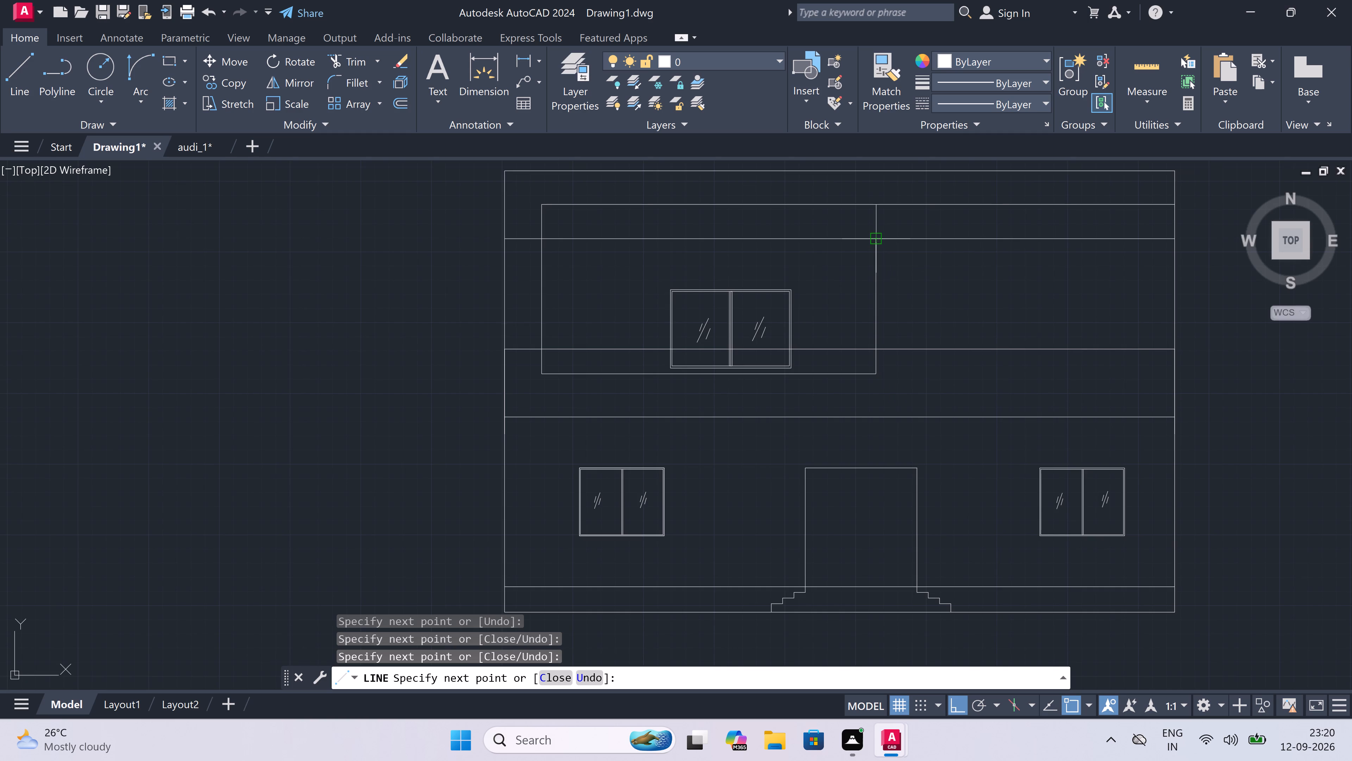
key("Escape")
Trim the upper-storey window where it extends below the floor line and remove its leftover sill pieces.
type("TR")
key("space")
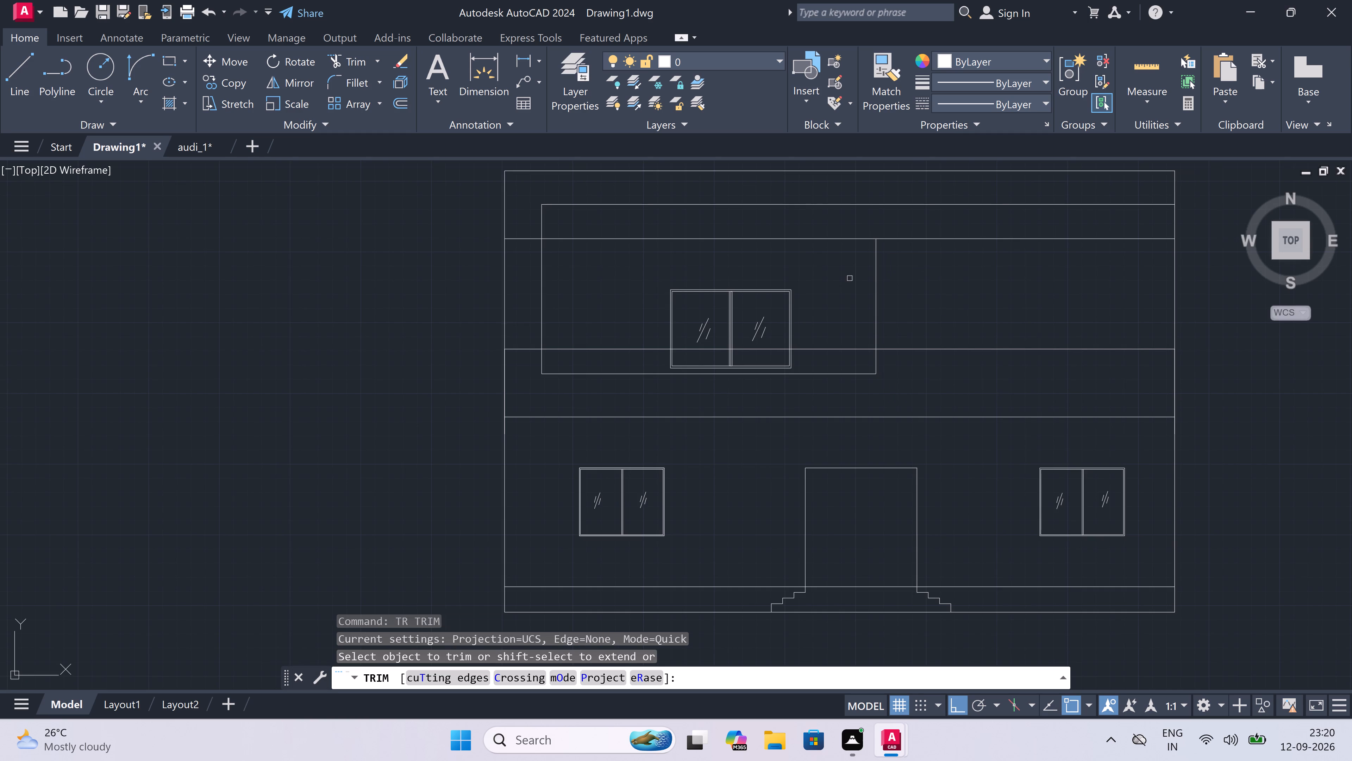
scroll(813, 339, "up", 3)
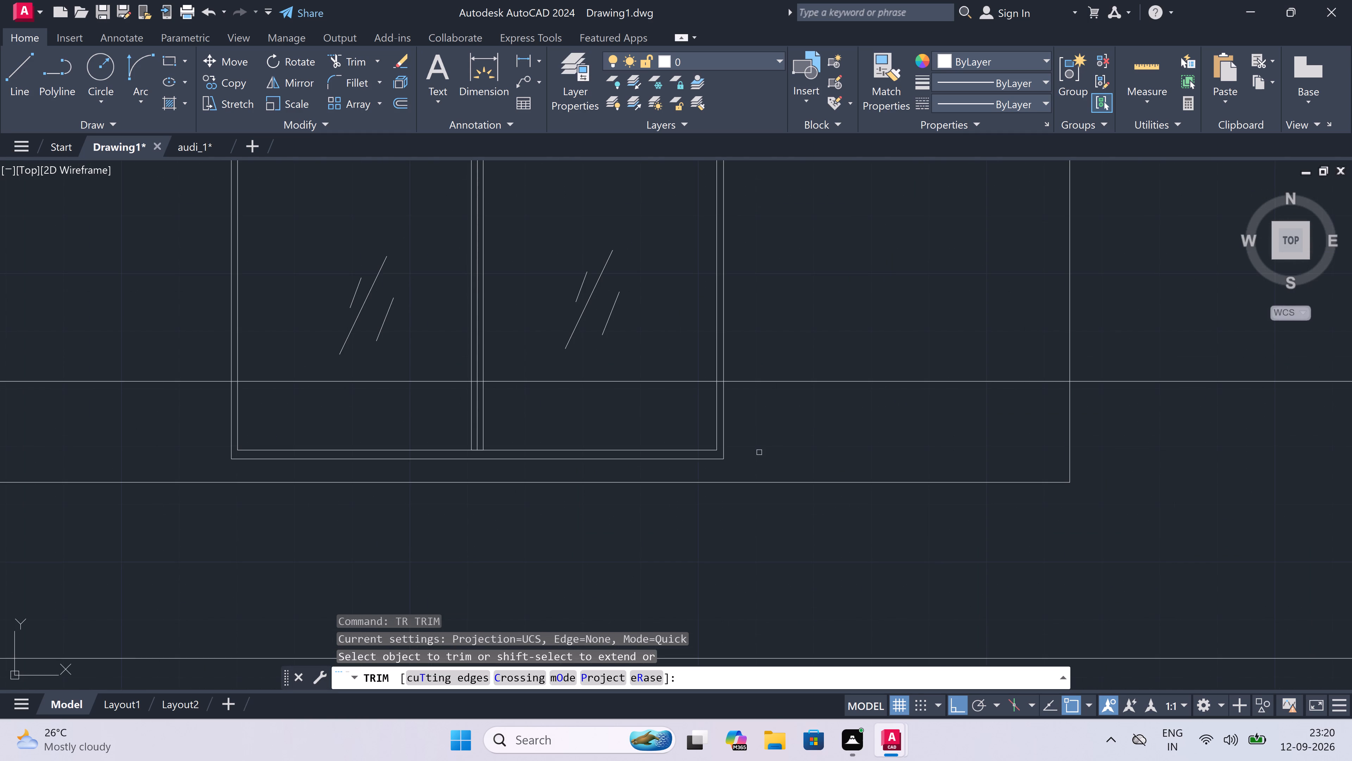
left_click(750, 426)
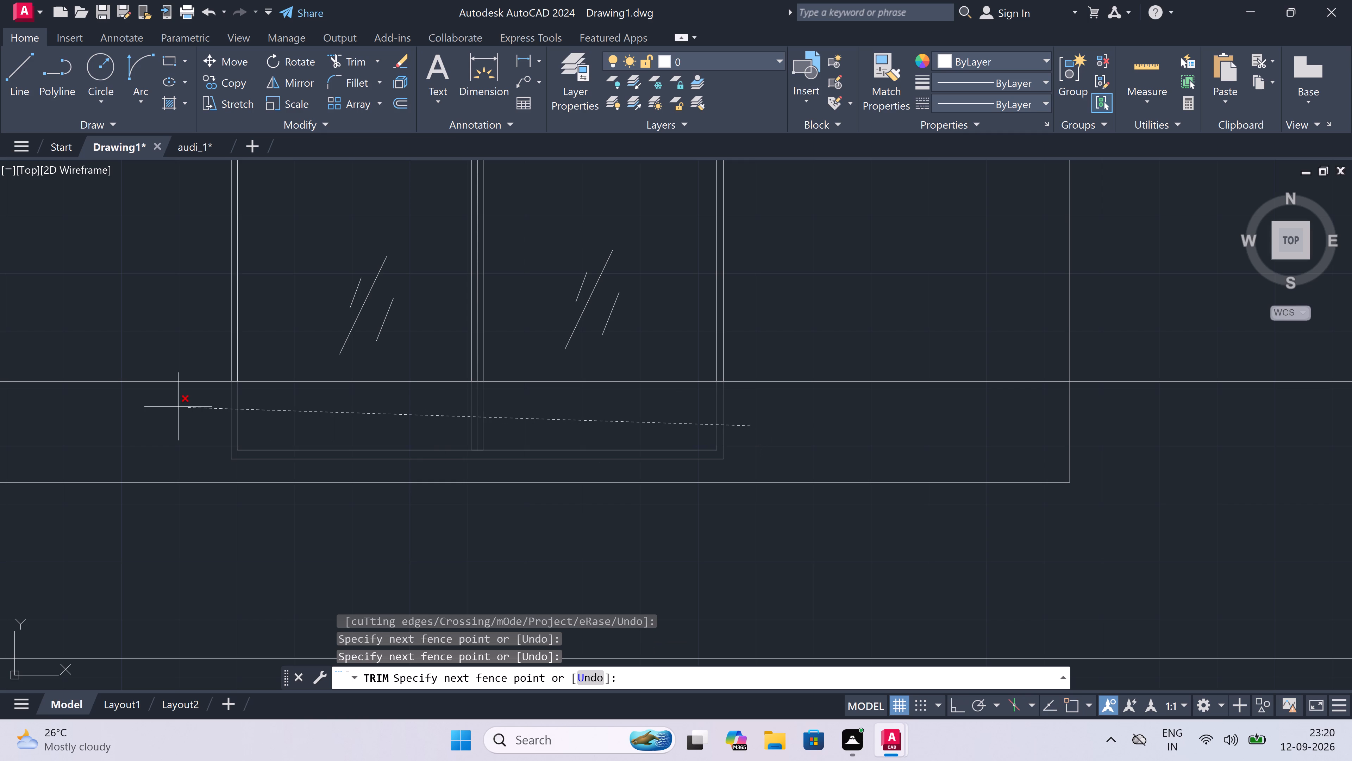
left_click(166, 407)
scroll(284, 465, "up", 3)
left_click_drag(284, 465, 301, 448)
left_click(463, 336)
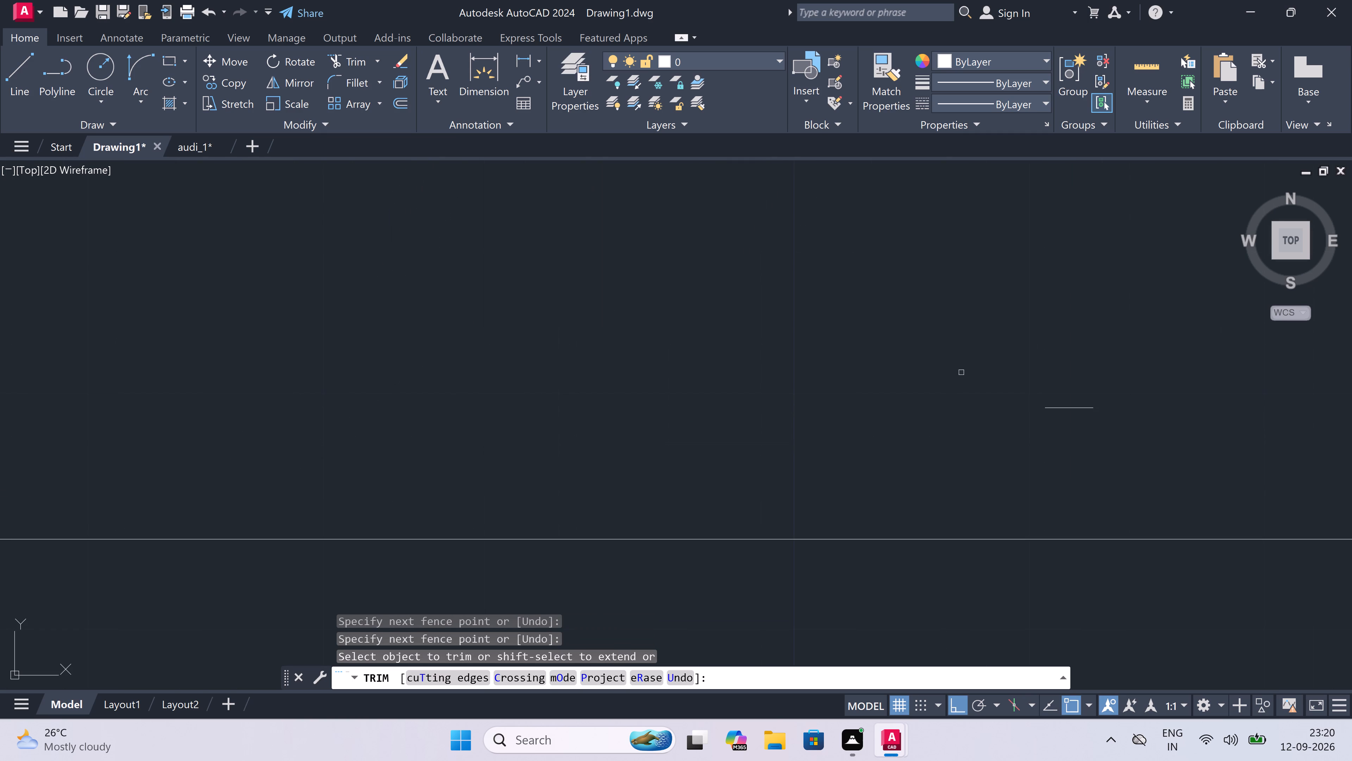
left_click_drag(1075, 436, 1073, 433)
left_click(1057, 387)
left_click_drag(1111, 428, 1101, 423)
left_click(1056, 387)
key("Escape")
Trim the upper floor line between the left wall edge and the left side of the projecting frame.
scroll(857, 352, "down", 5)
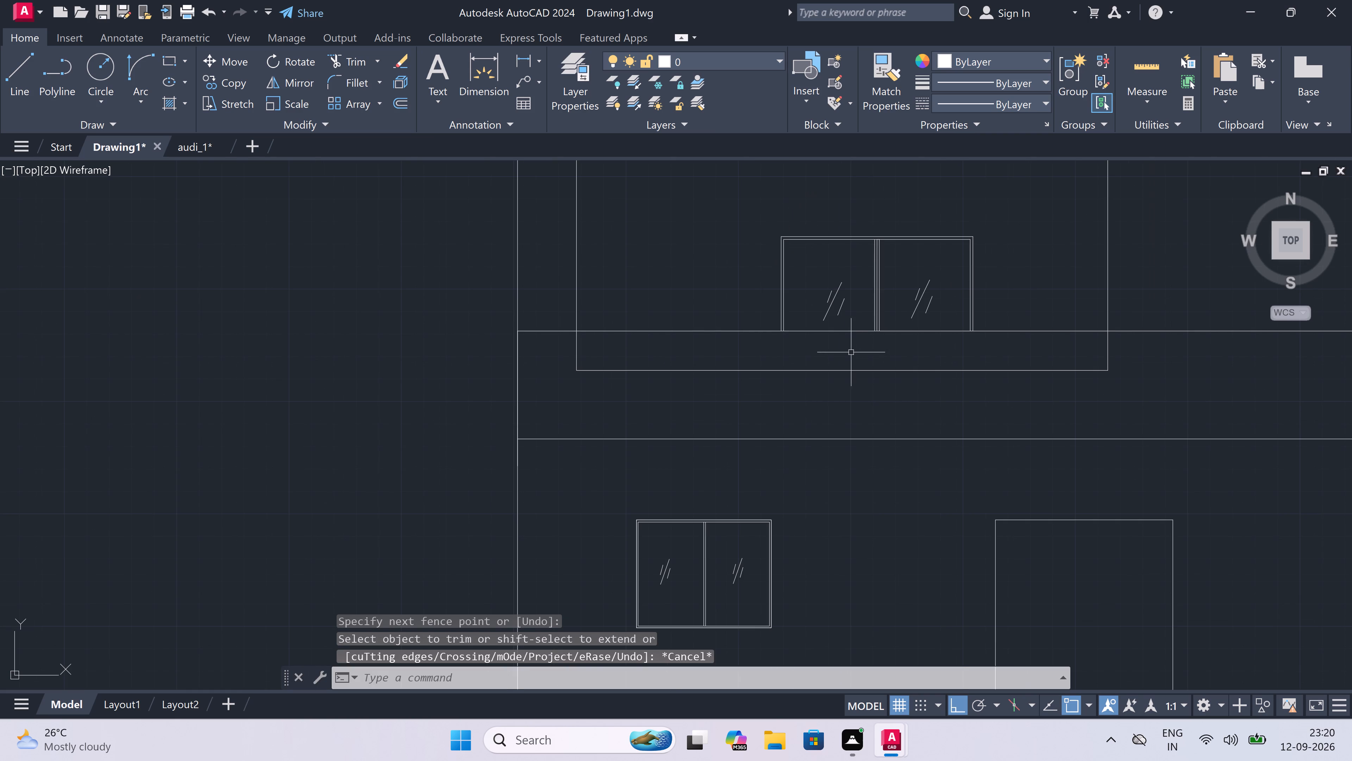
key("t")
key("r")
key("space")
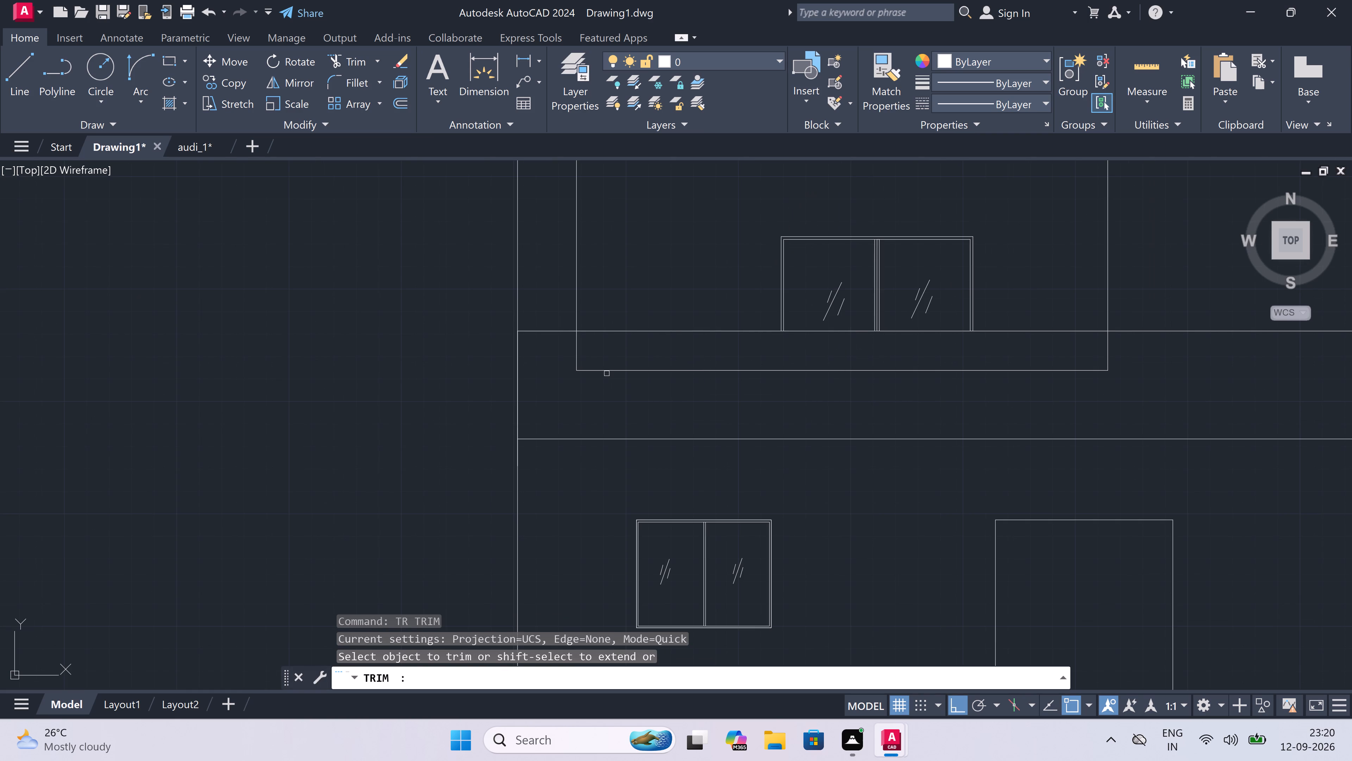
left_click(536, 371)
left_click(542, 277)
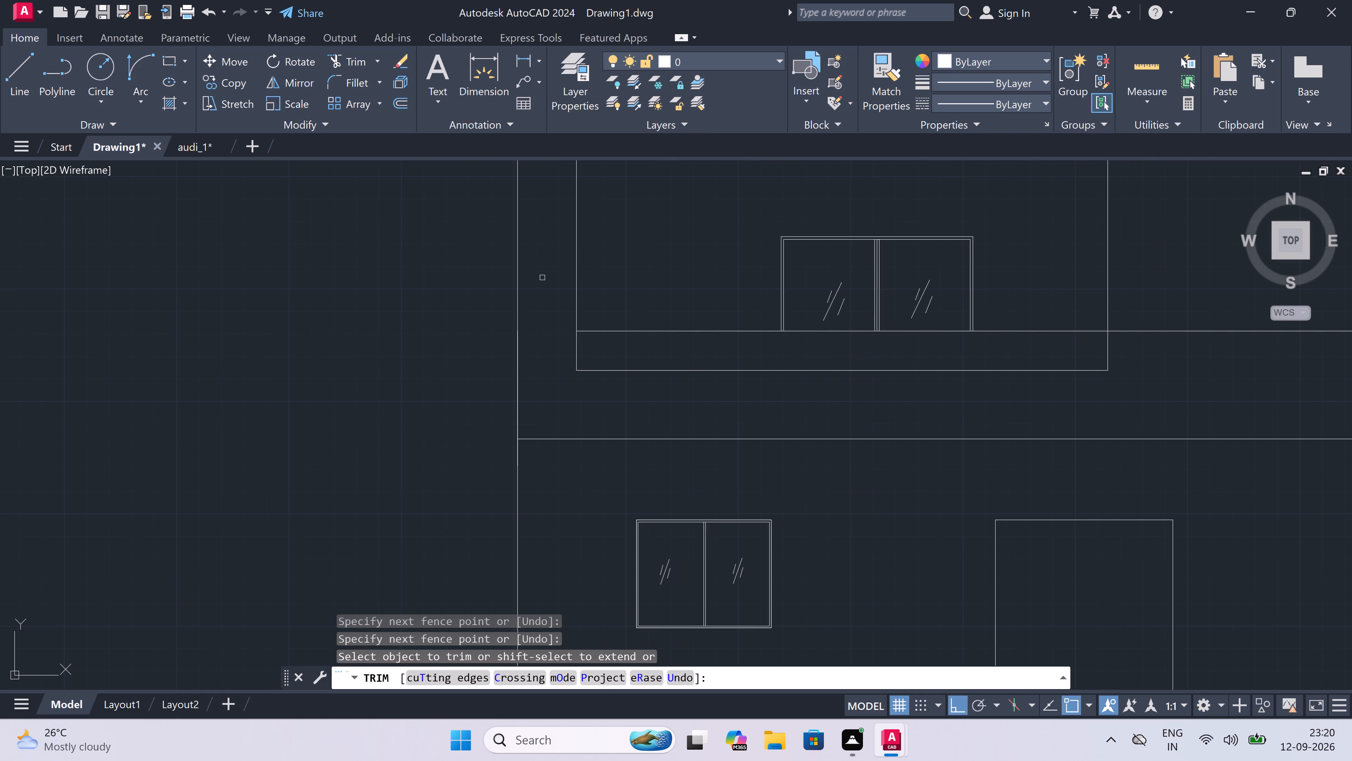
key("Escape")
Draw a 1" vertical line down from the lower-left corner of the projecting frame.
scroll(542, 279, "down", 4)
scroll(599, 223, "up", 2)
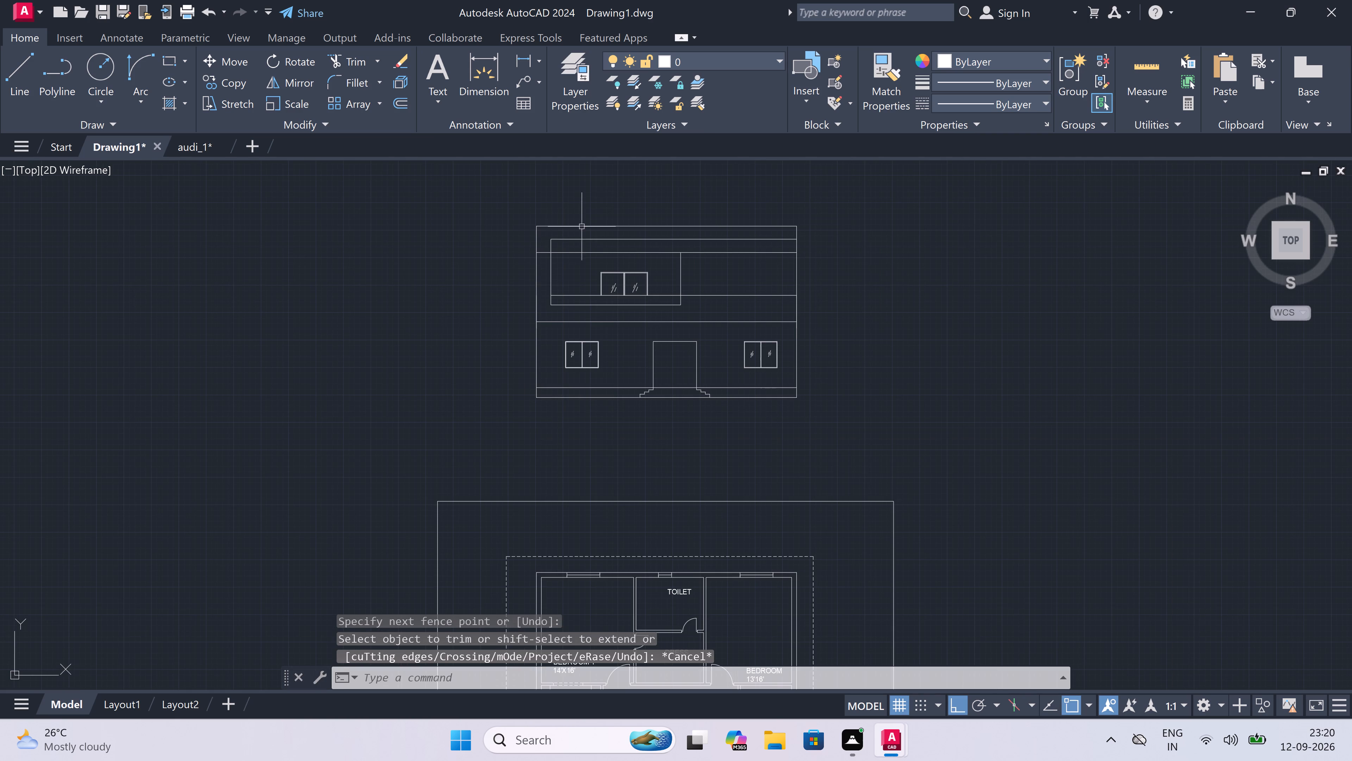
scroll(600, 225, "up", 1)
scroll(636, 304, "down", 1)
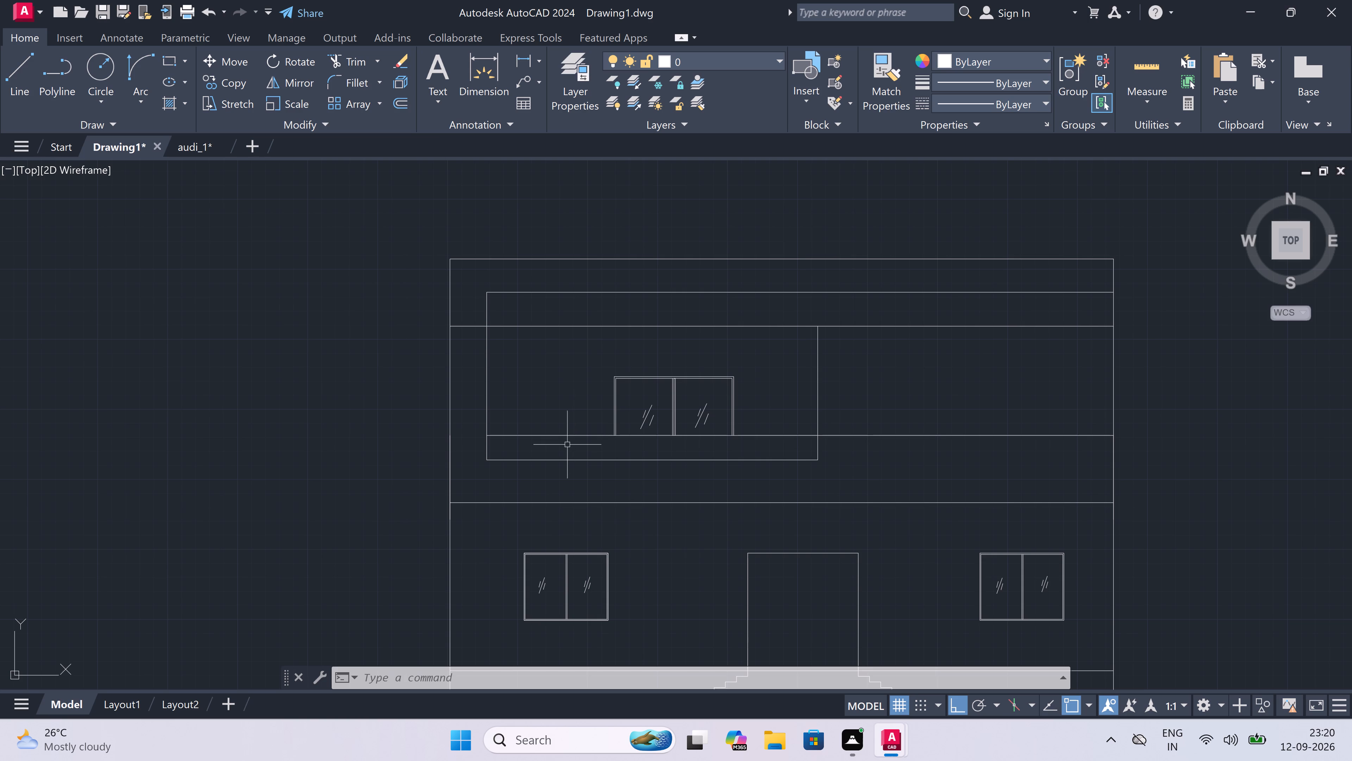
scroll(483, 459, "up", 2)
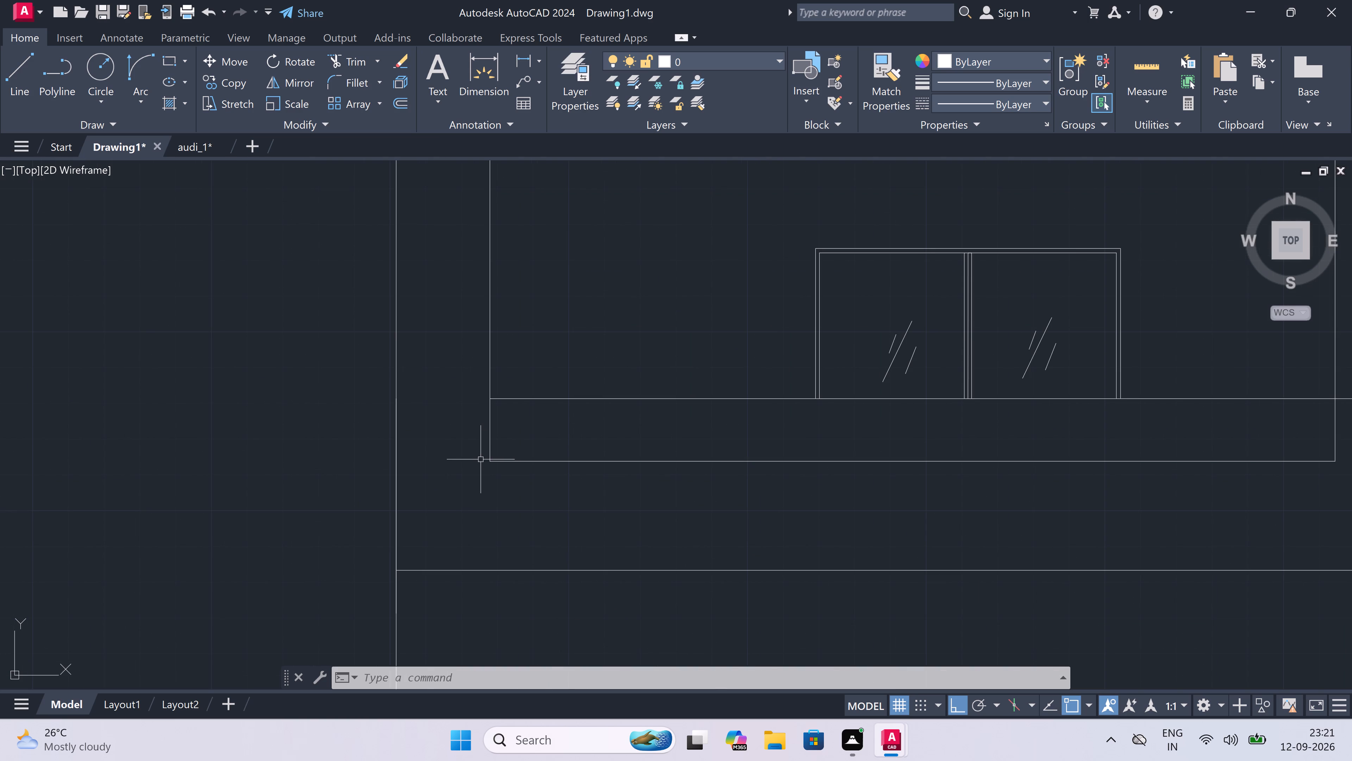
type("L")
key("space")
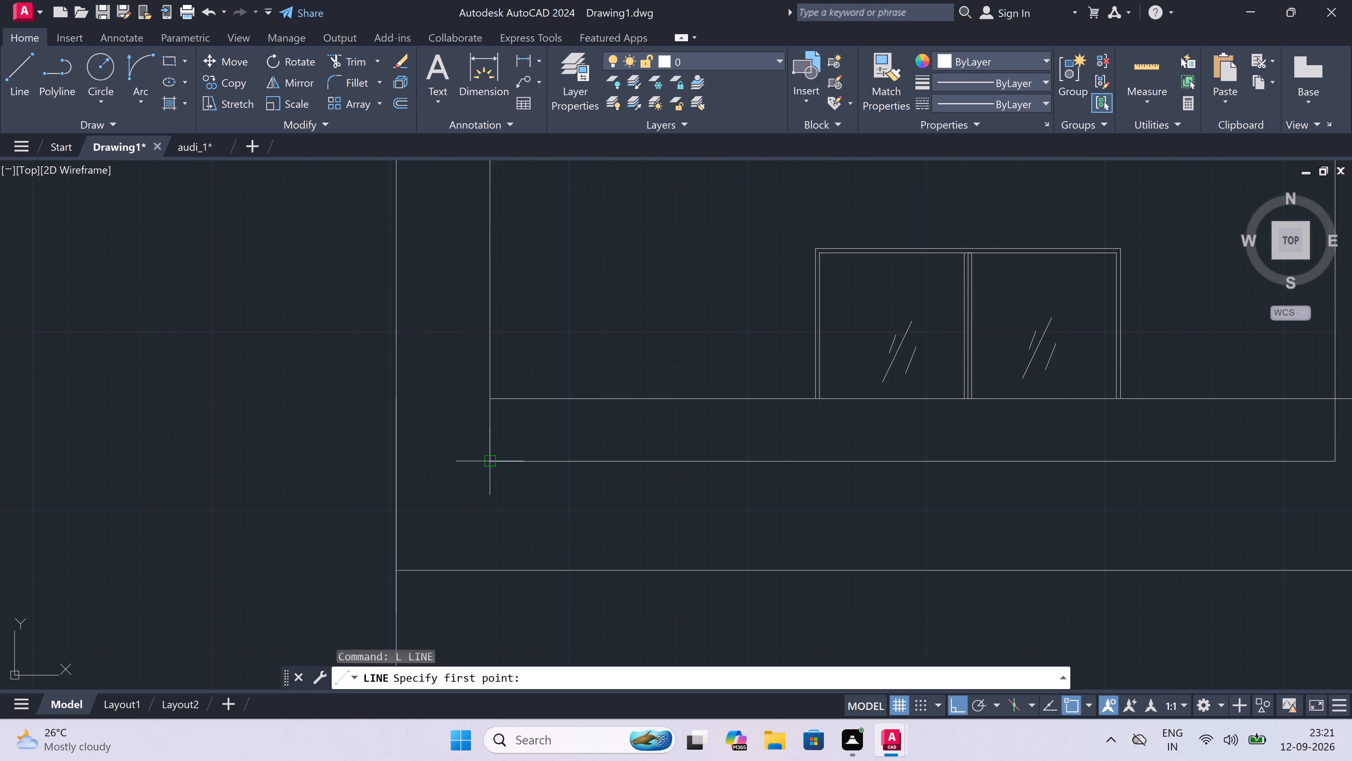
left_click_drag(490, 457, 497, 469)
key("1")
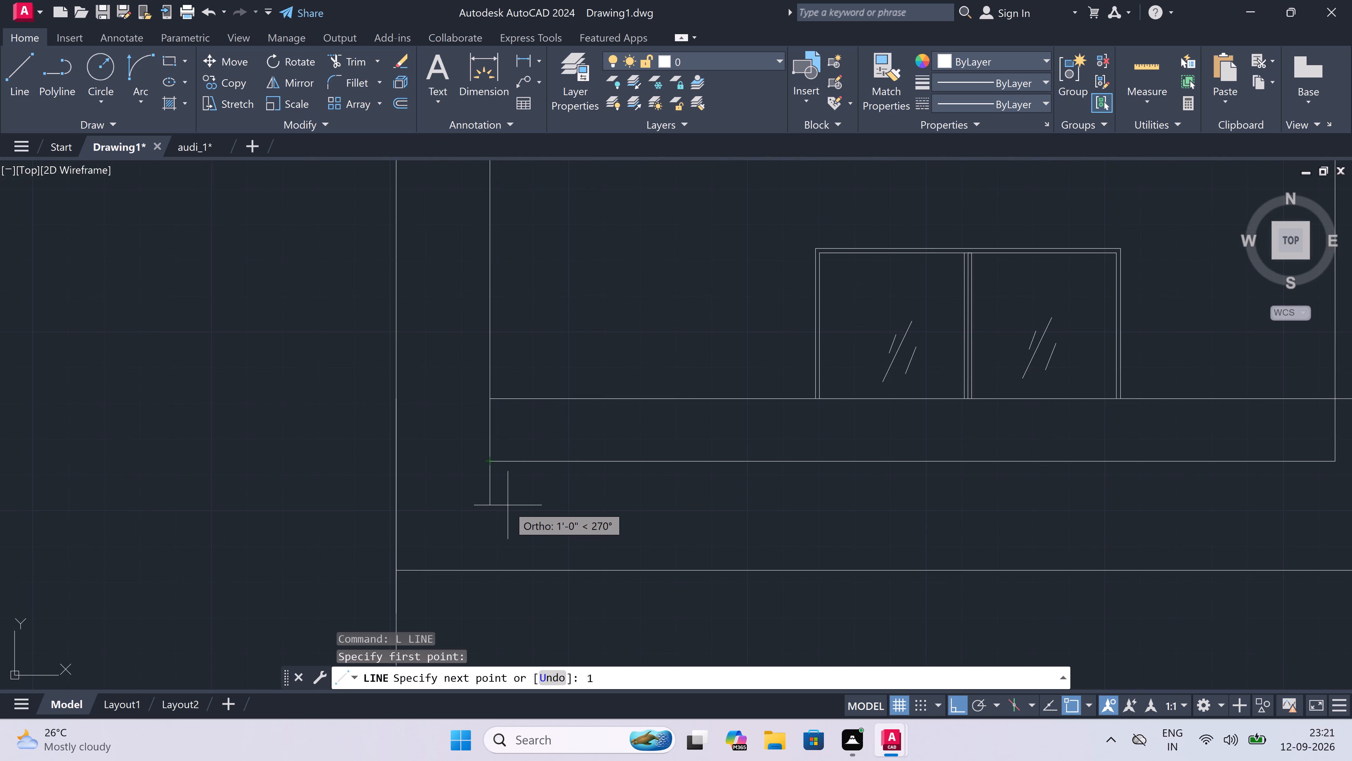
type("\"")
key("space")
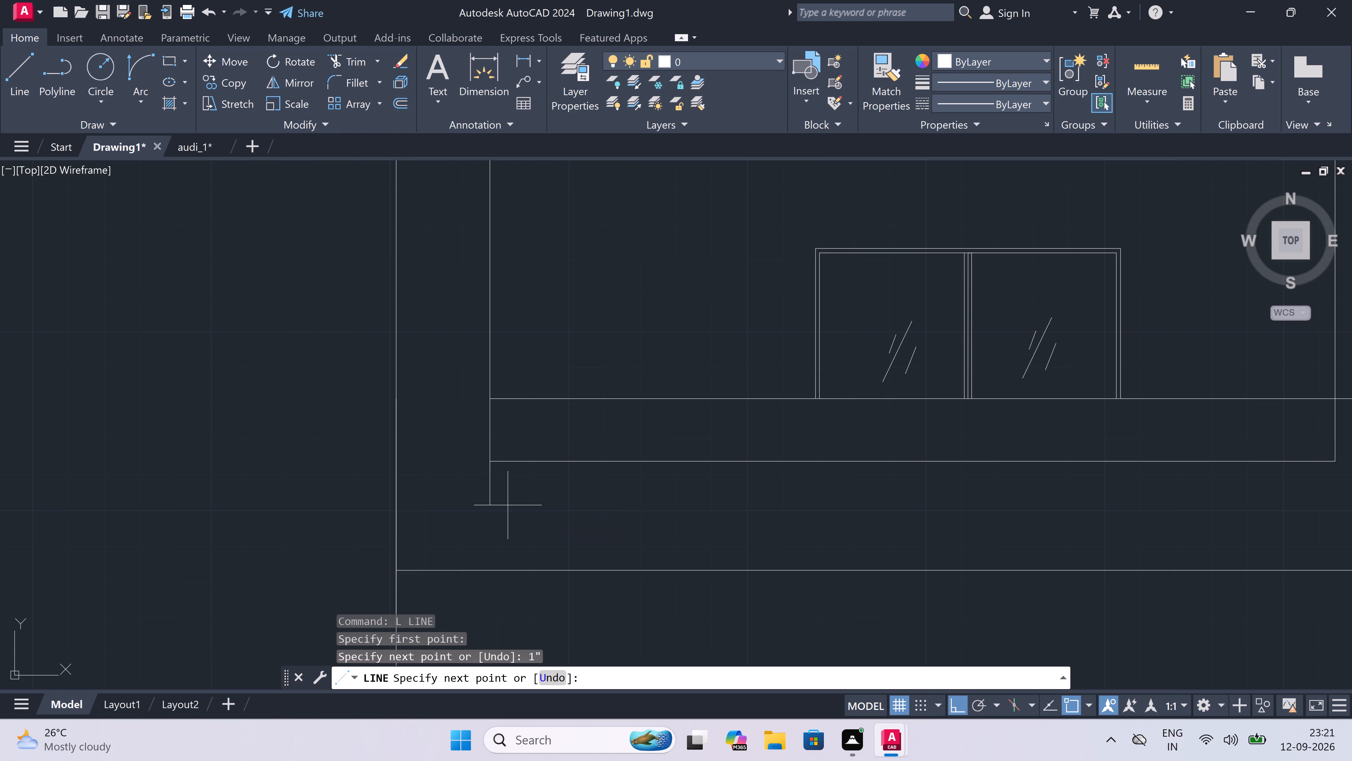
Continue the line about 19'-9" across beneath the frame's bottom edge and up to its lower-right corner.
scroll(742, 450, "down", 4)
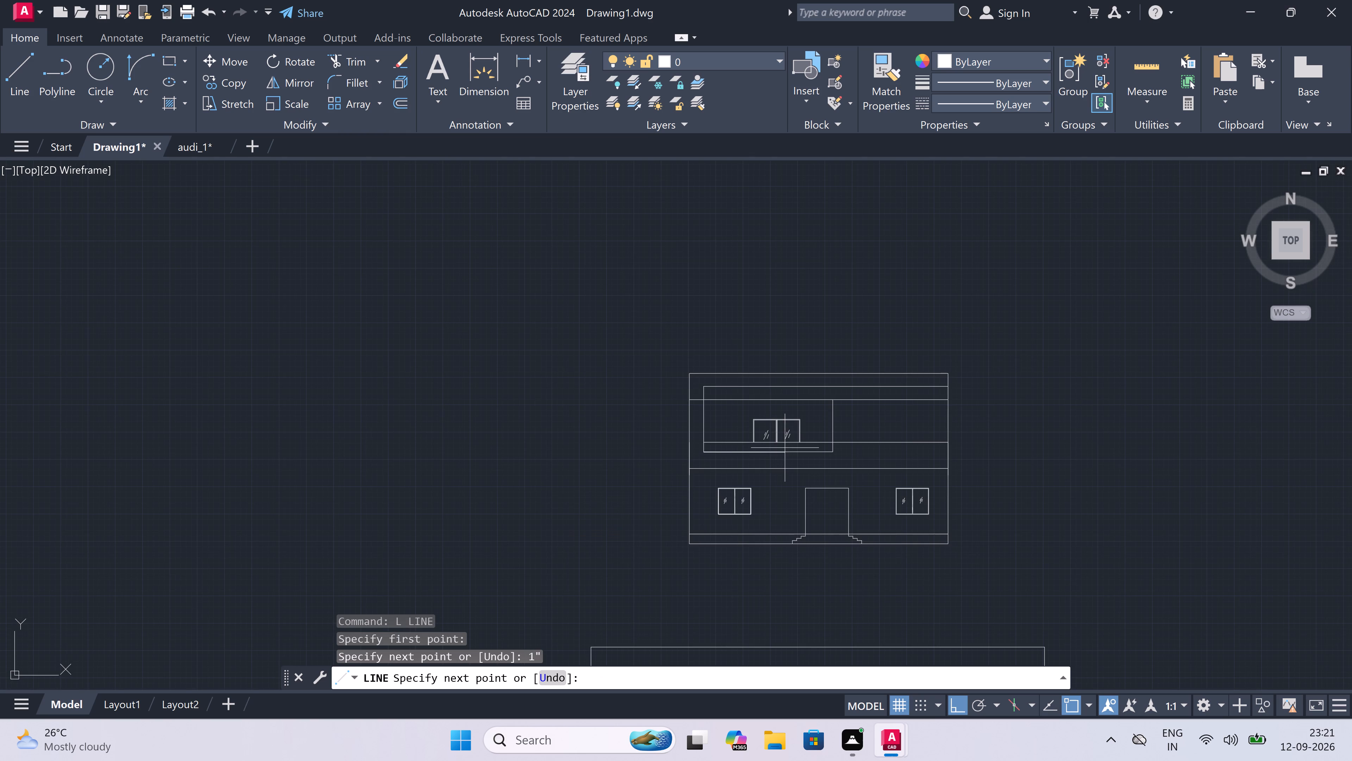
scroll(913, 452, "up", 3)
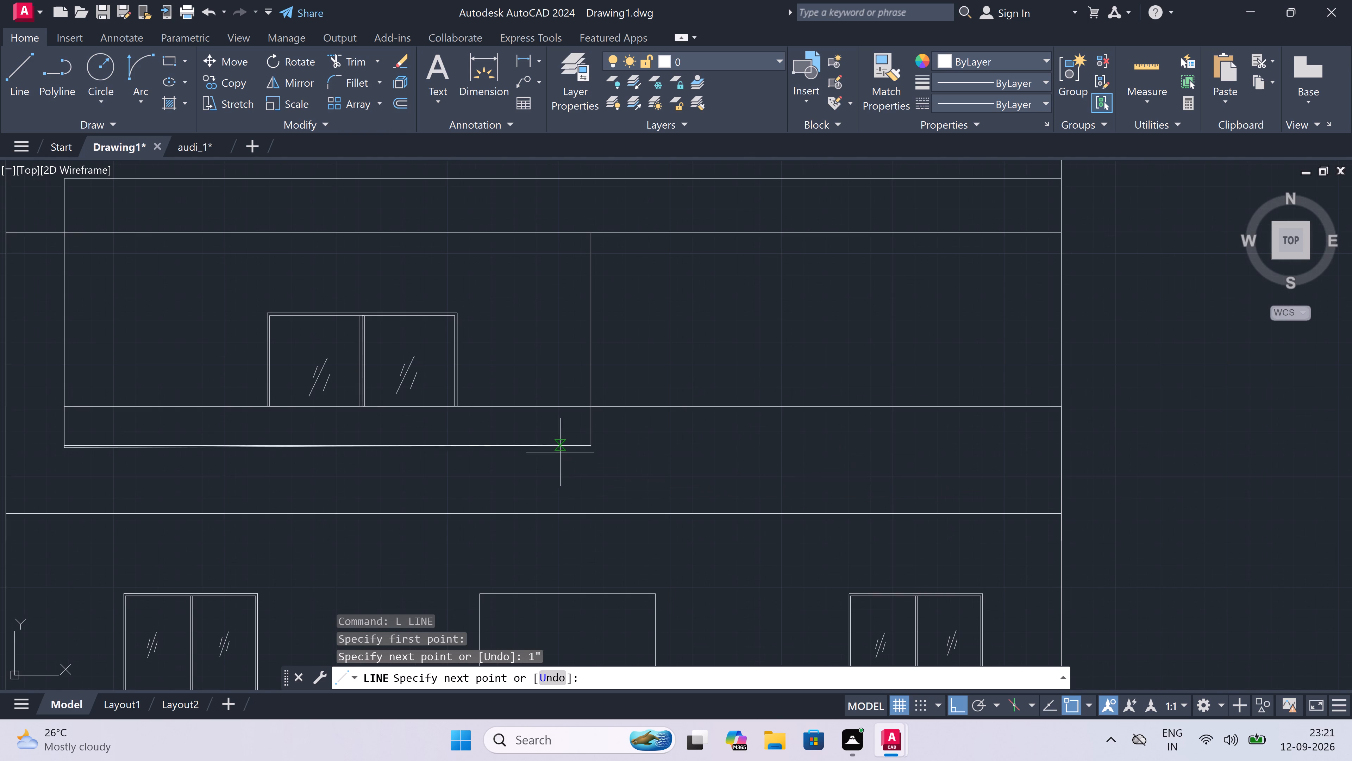
scroll(593, 453, "up", 3)
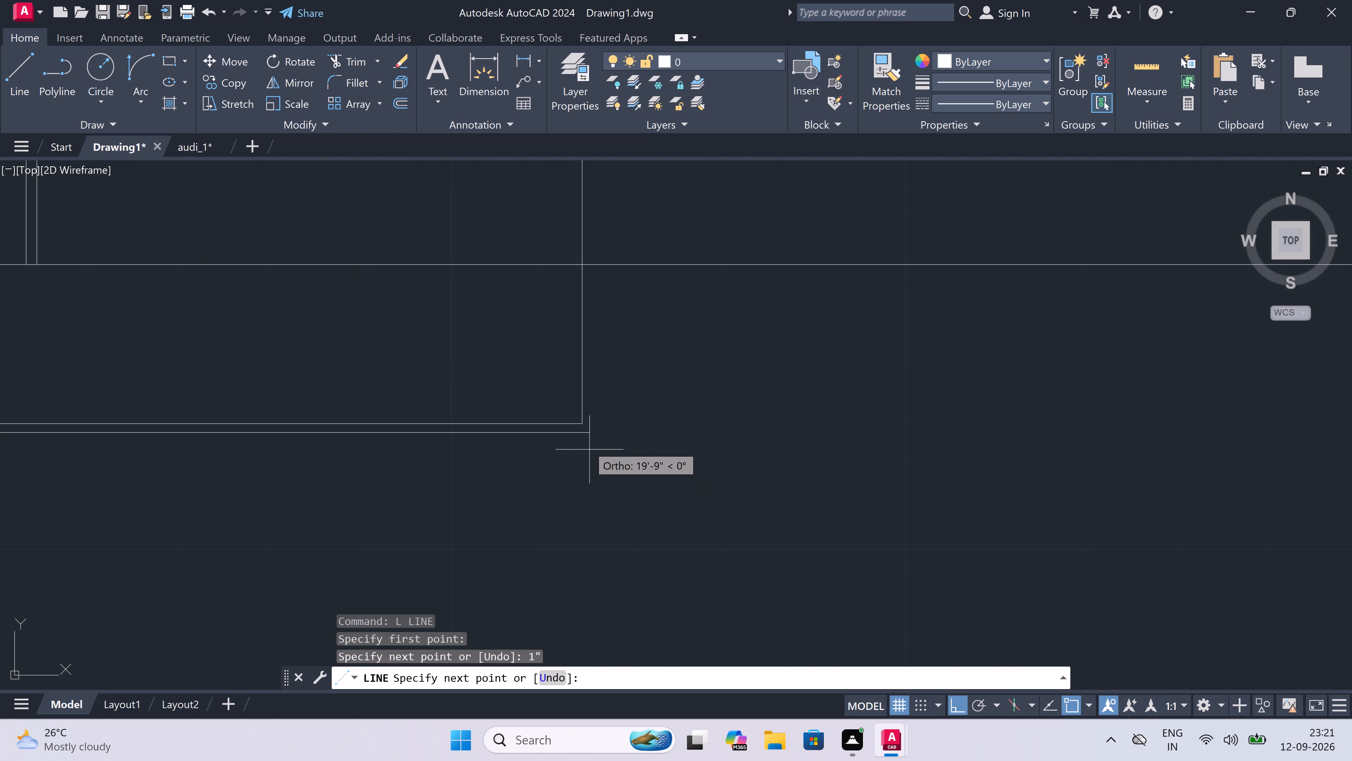
scroll(583, 432, "up", 3)
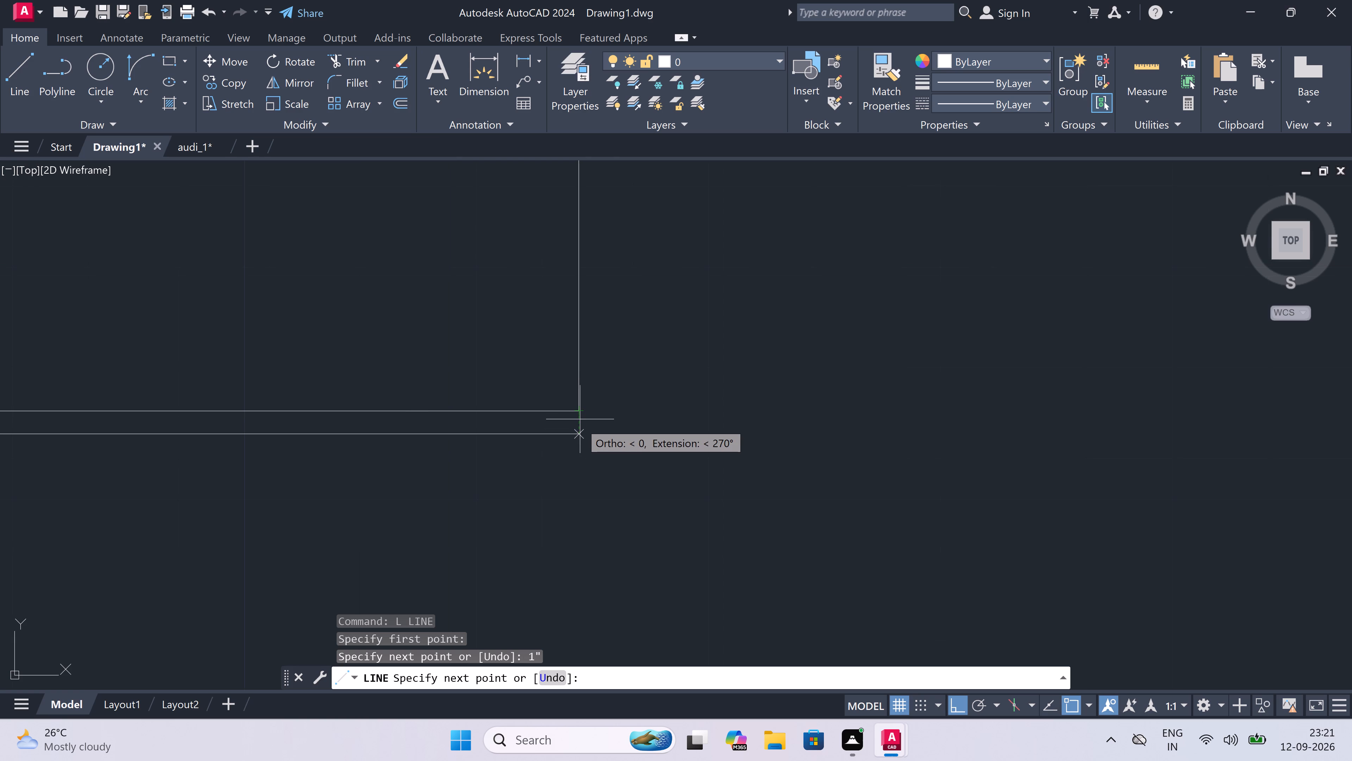
left_click(578, 435)
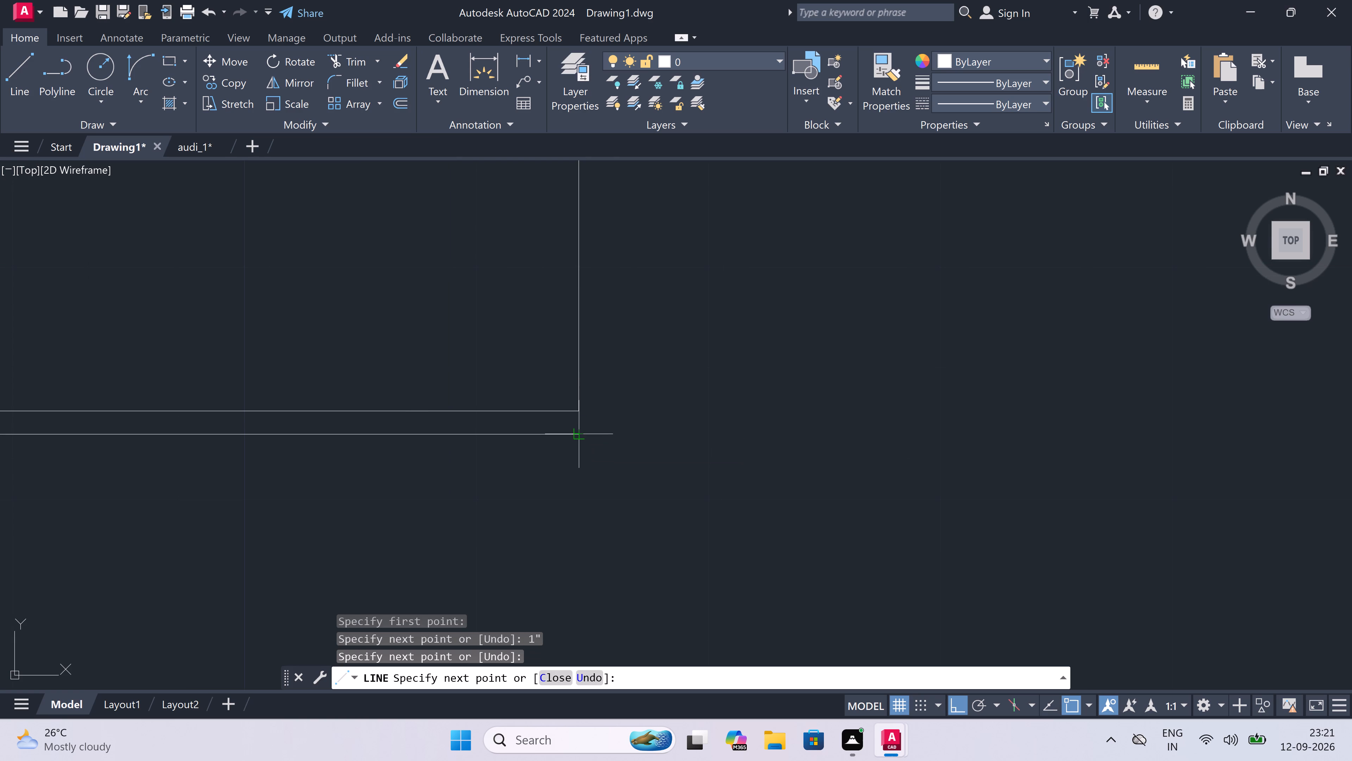
left_click(581, 415)
key("Escape")
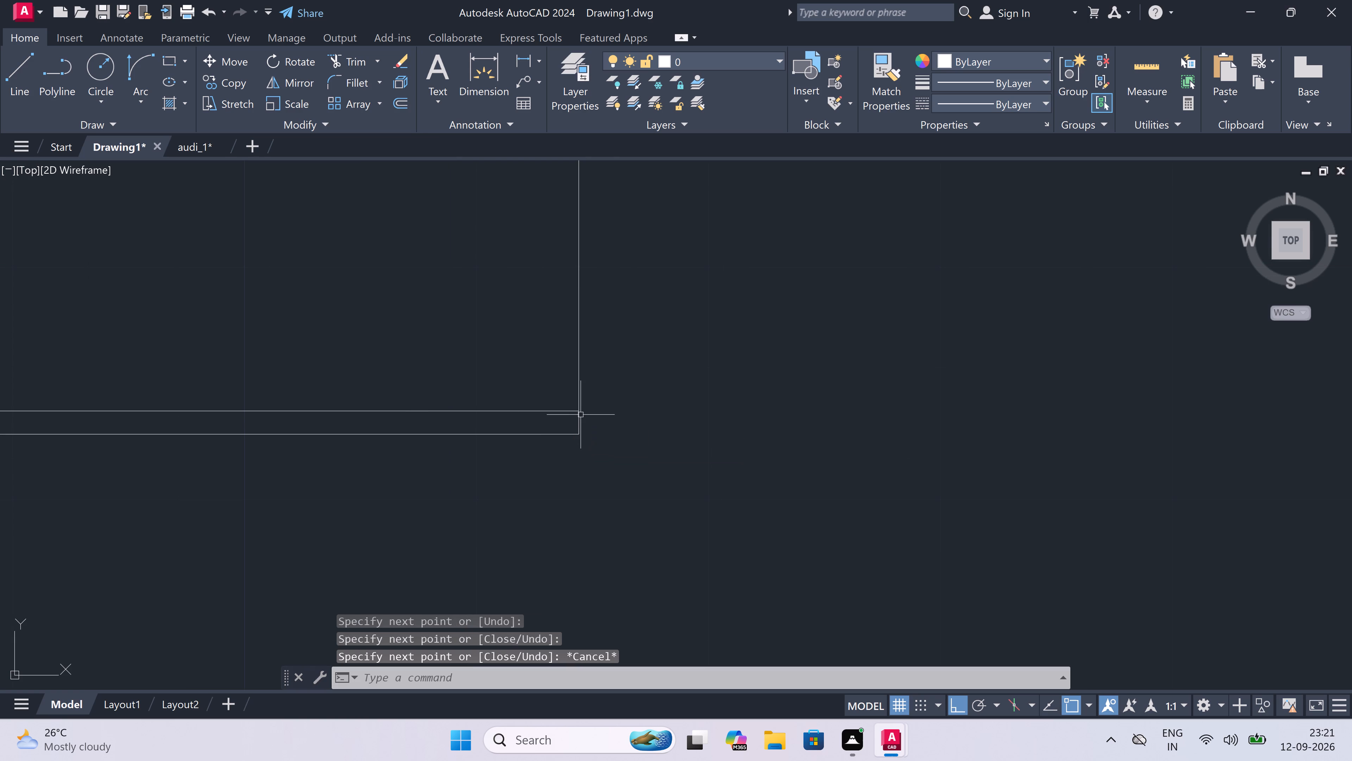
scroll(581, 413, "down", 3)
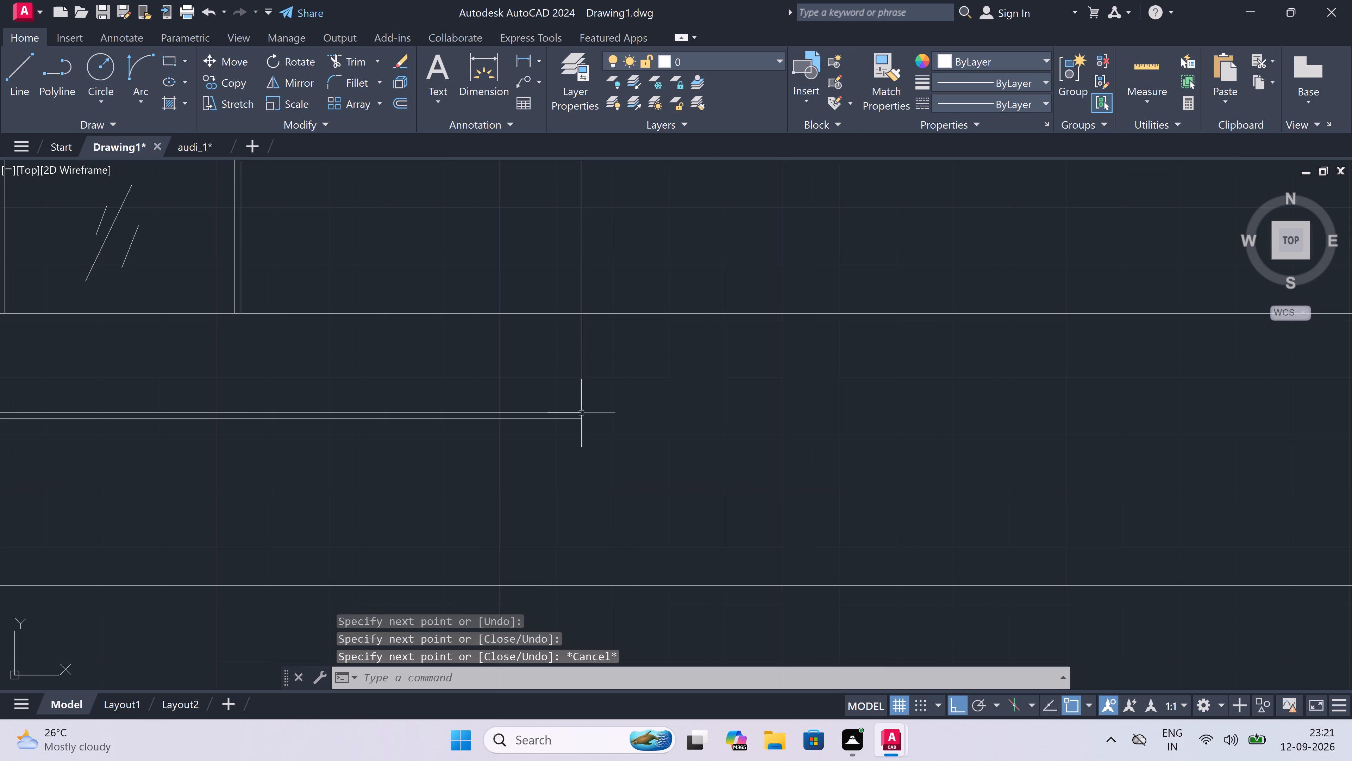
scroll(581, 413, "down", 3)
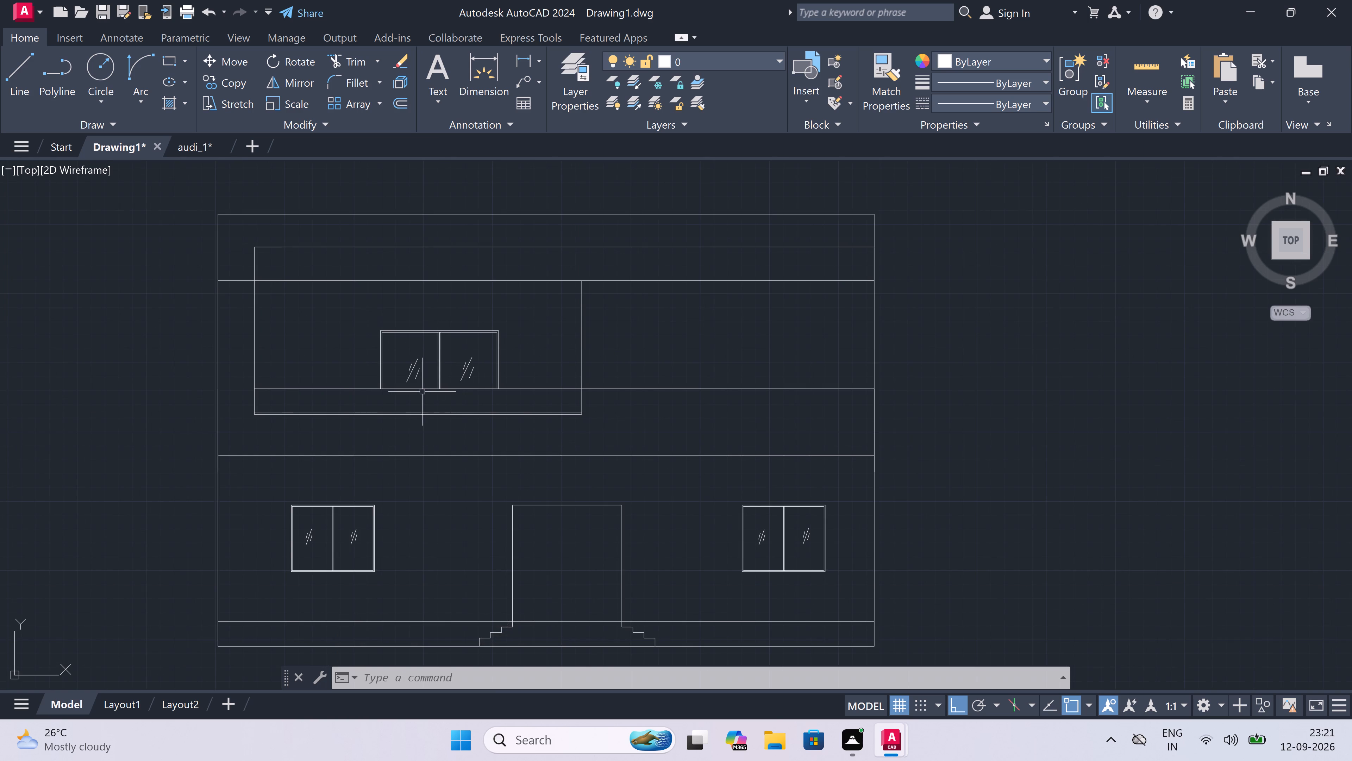
Draw a 1" wide vertical baluster from the floor line to the frame's lower edge, near the projecting frame's left end.
scroll(284, 380, "up", 2)
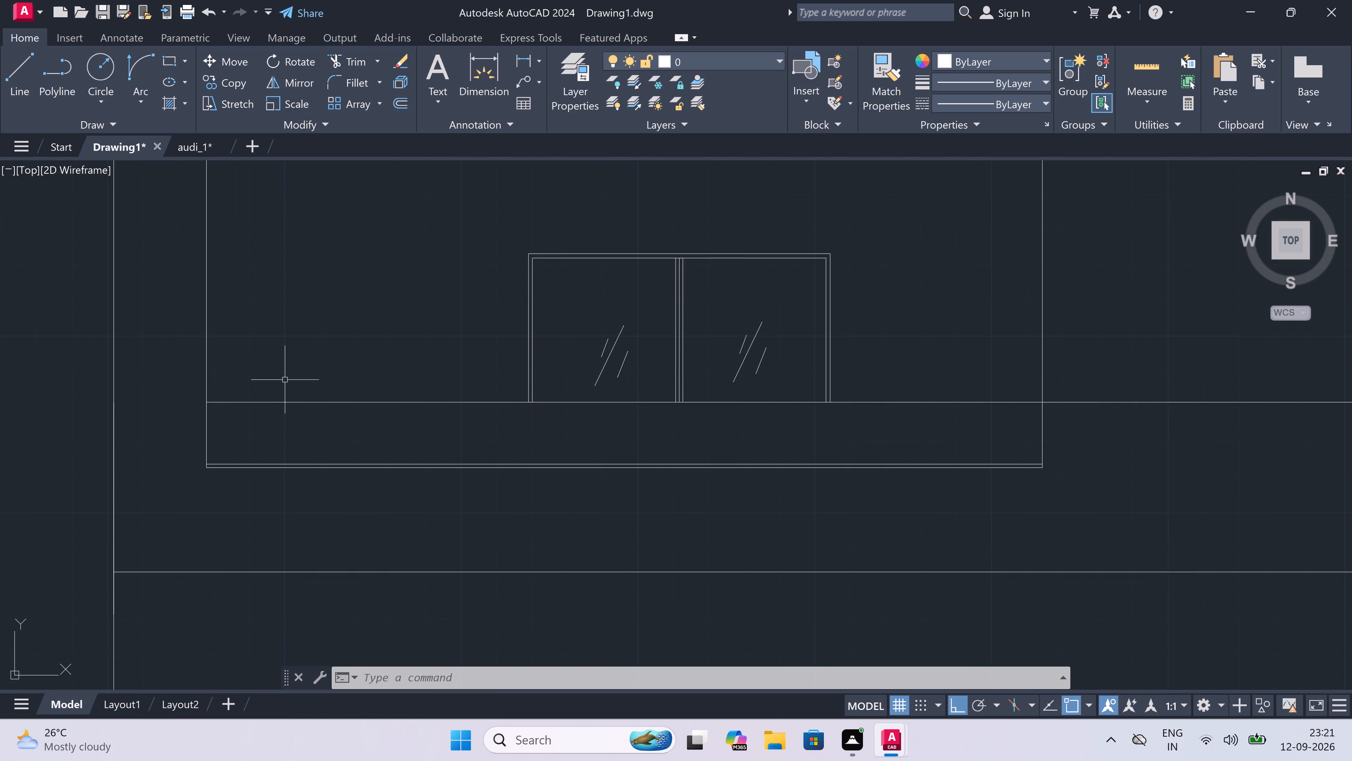
scroll(286, 380, "down", 1)
key("l")
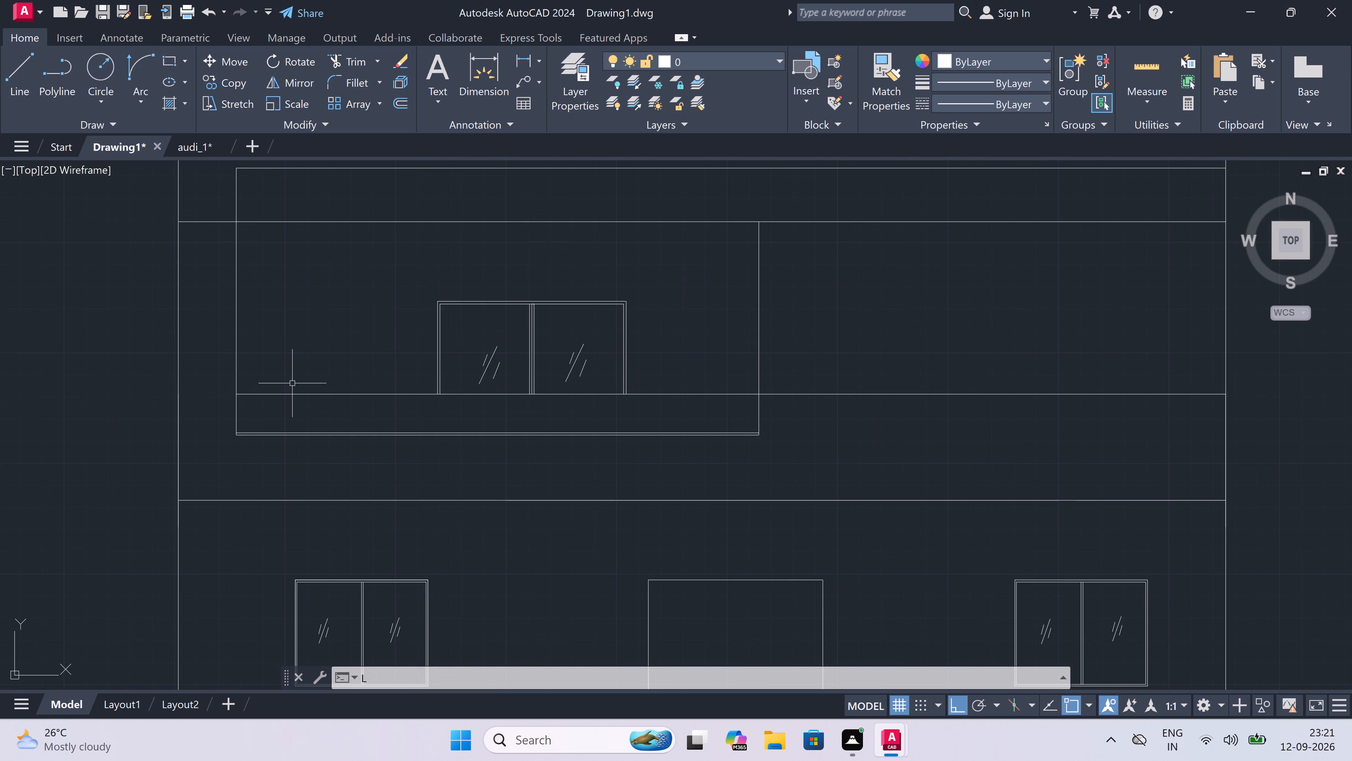
key("space")
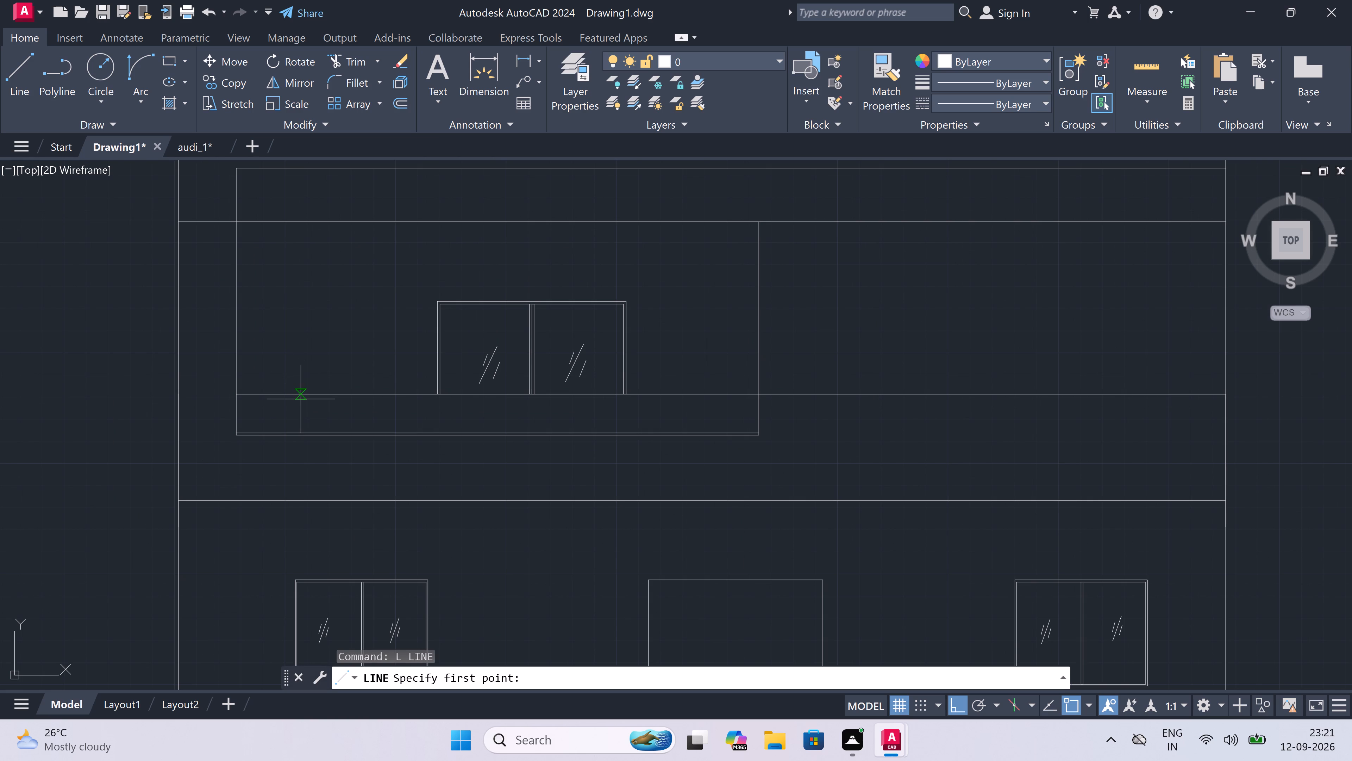
scroll(301, 399, "up", 2)
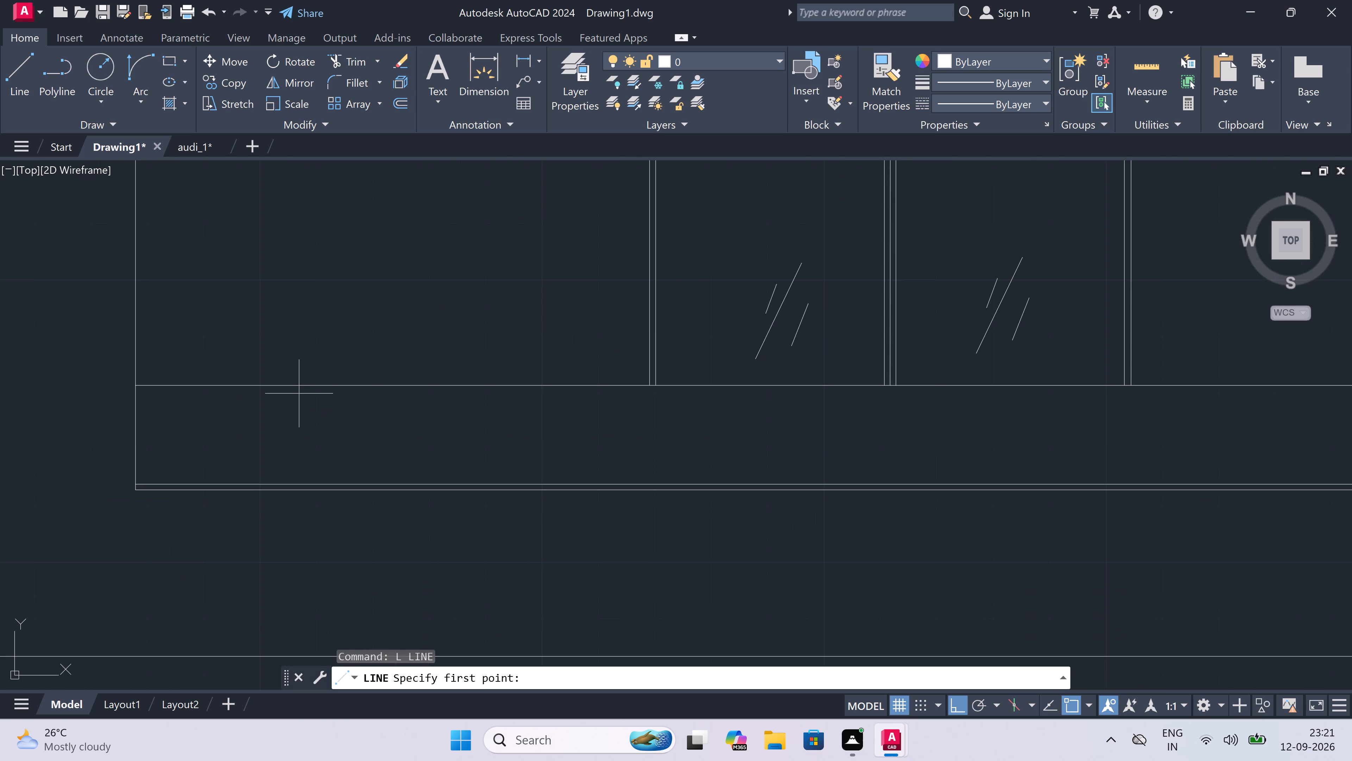
left_click(298, 388)
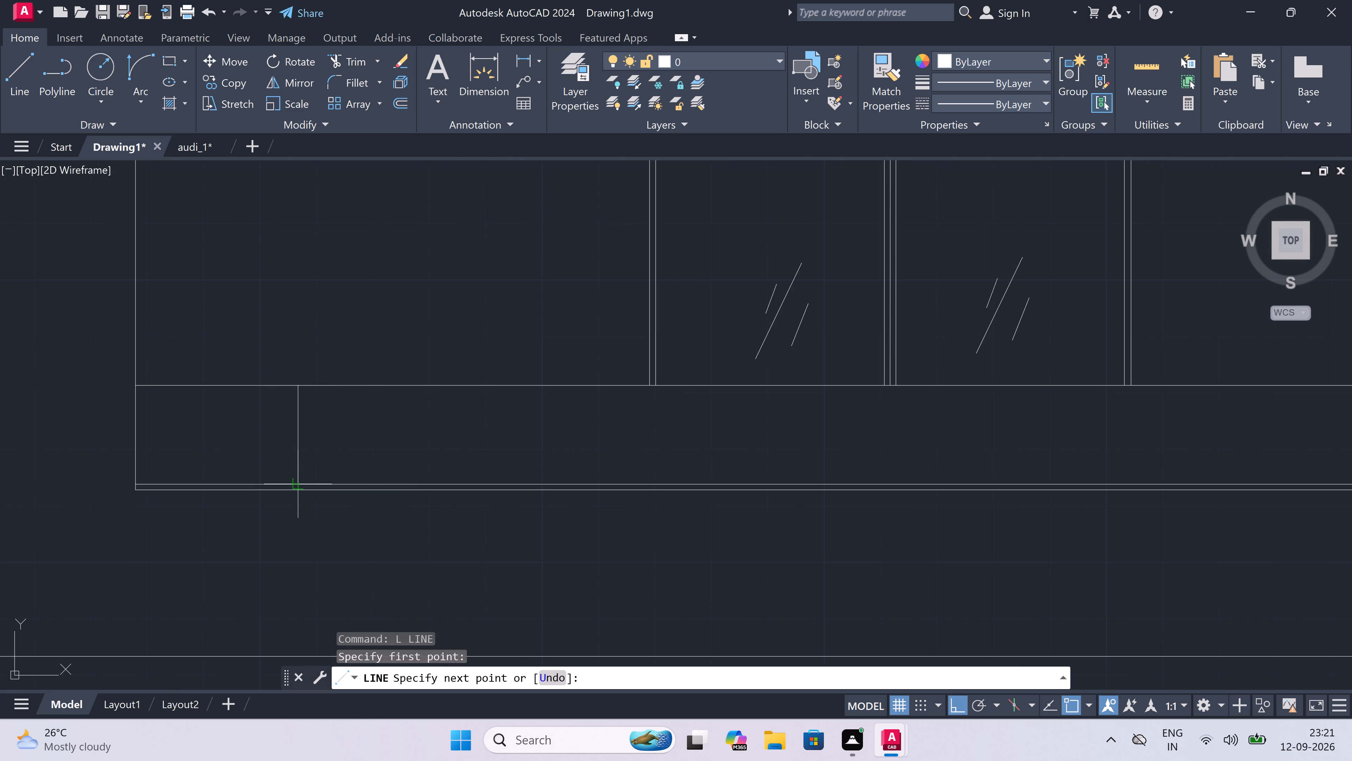
left_click(300, 482)
type("1\"")
key("space")
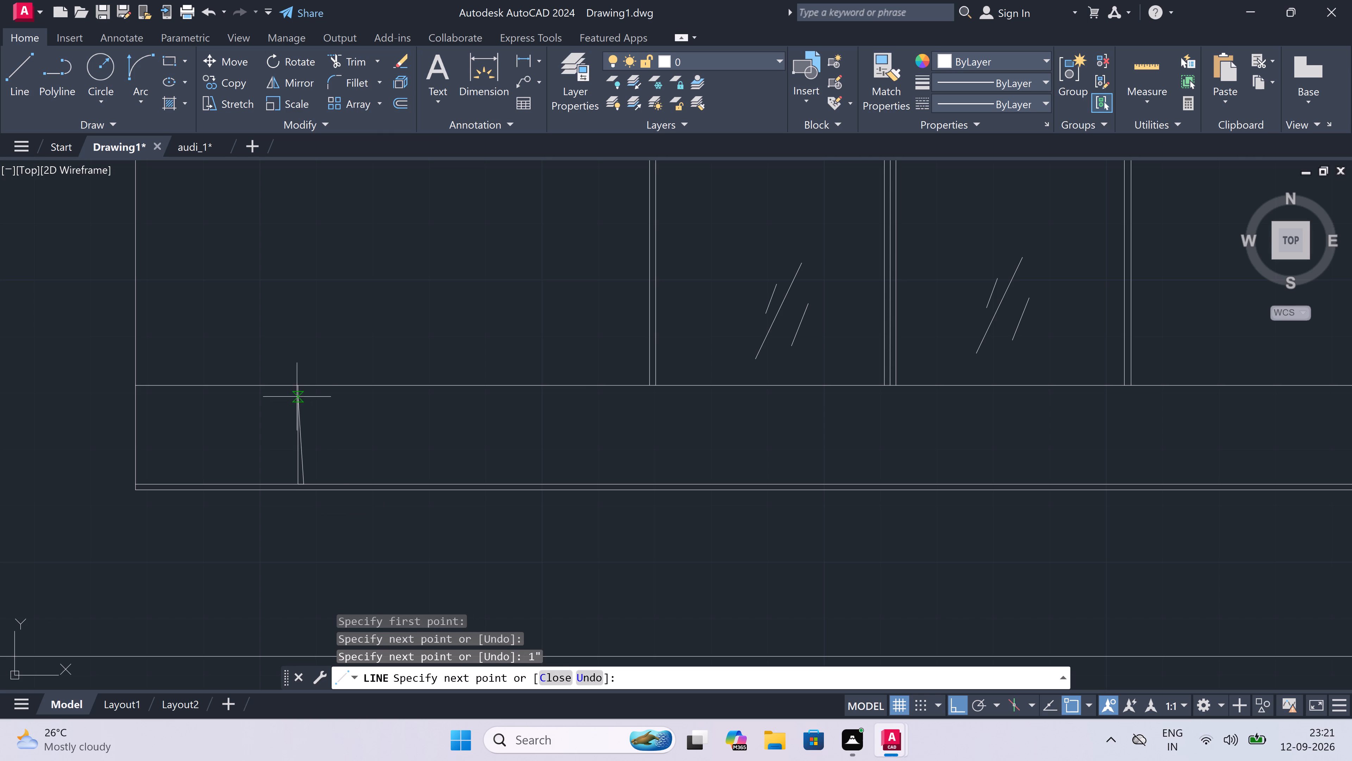
scroll(296, 388, "up", 2)
left_click(311, 379)
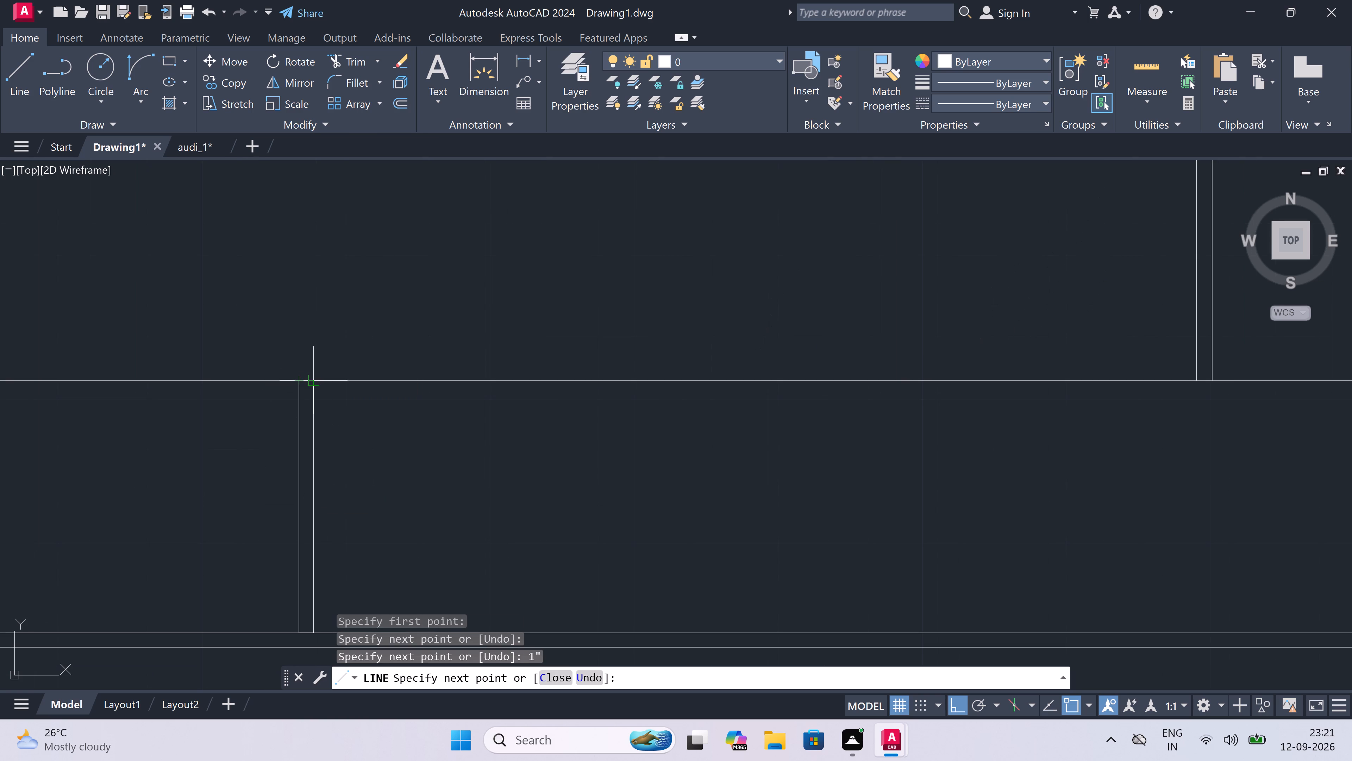
key("Escape")
Copy the baluster once toward the frame's left end and five times at roughly even spacing to beneath the window's right pane.
left_click_drag(362, 418, 349, 420)
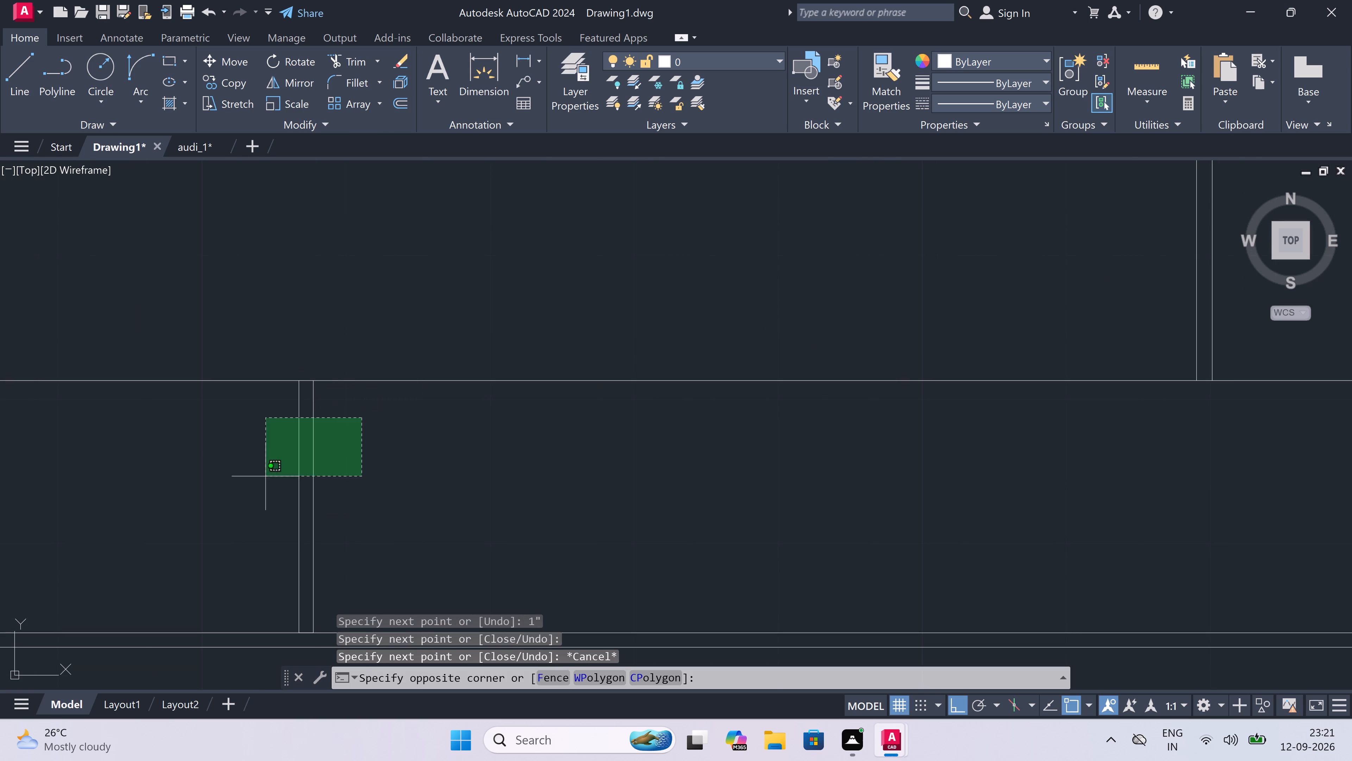
left_click(214, 506)
left_click(233, 74)
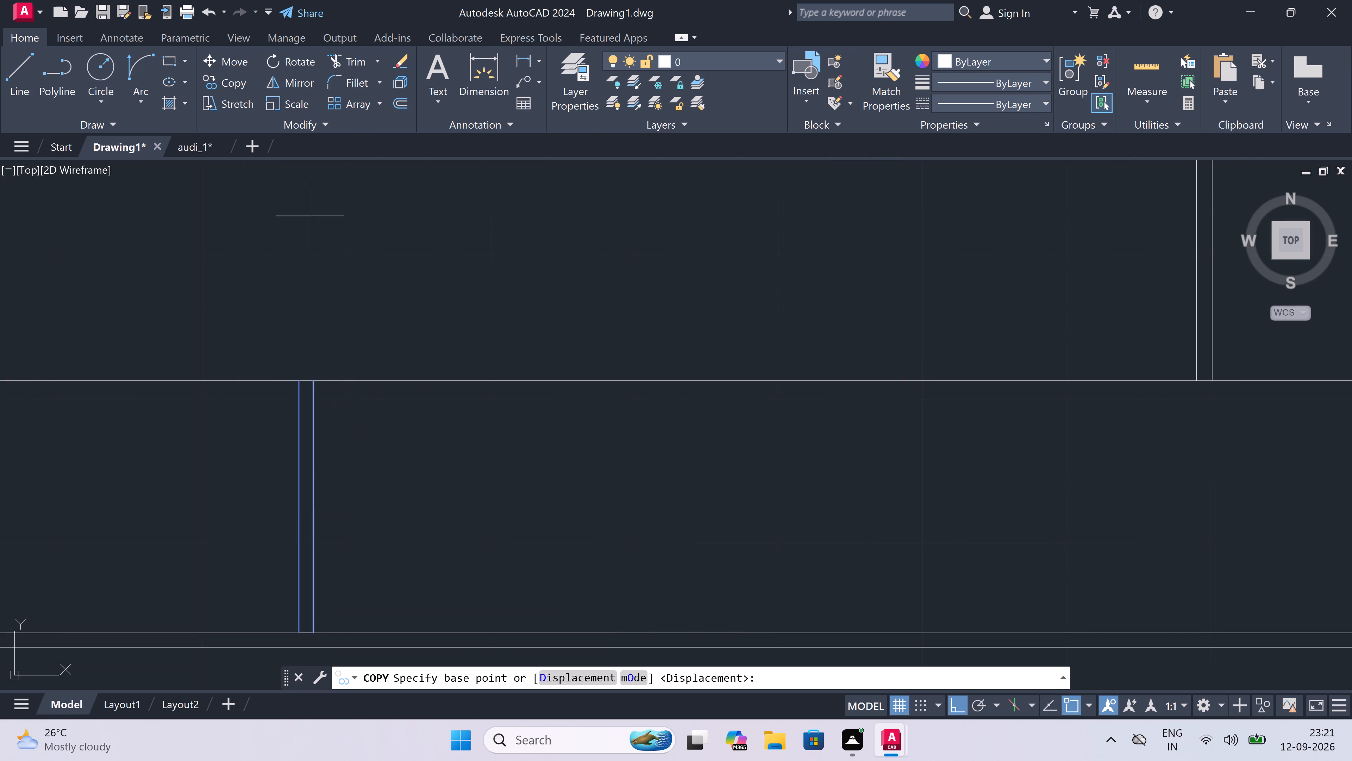
left_click_drag(311, 380, 320, 382)
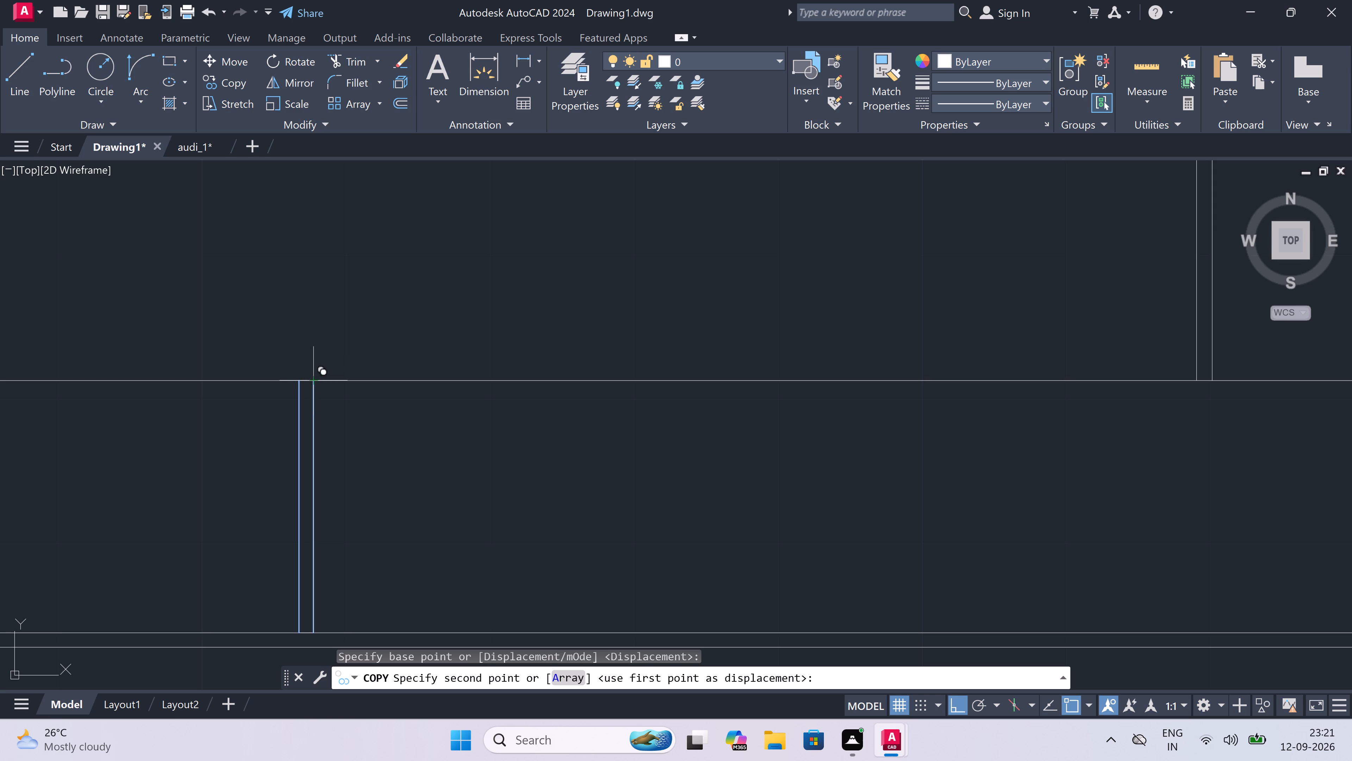
scroll(446, 387, "down", 1)
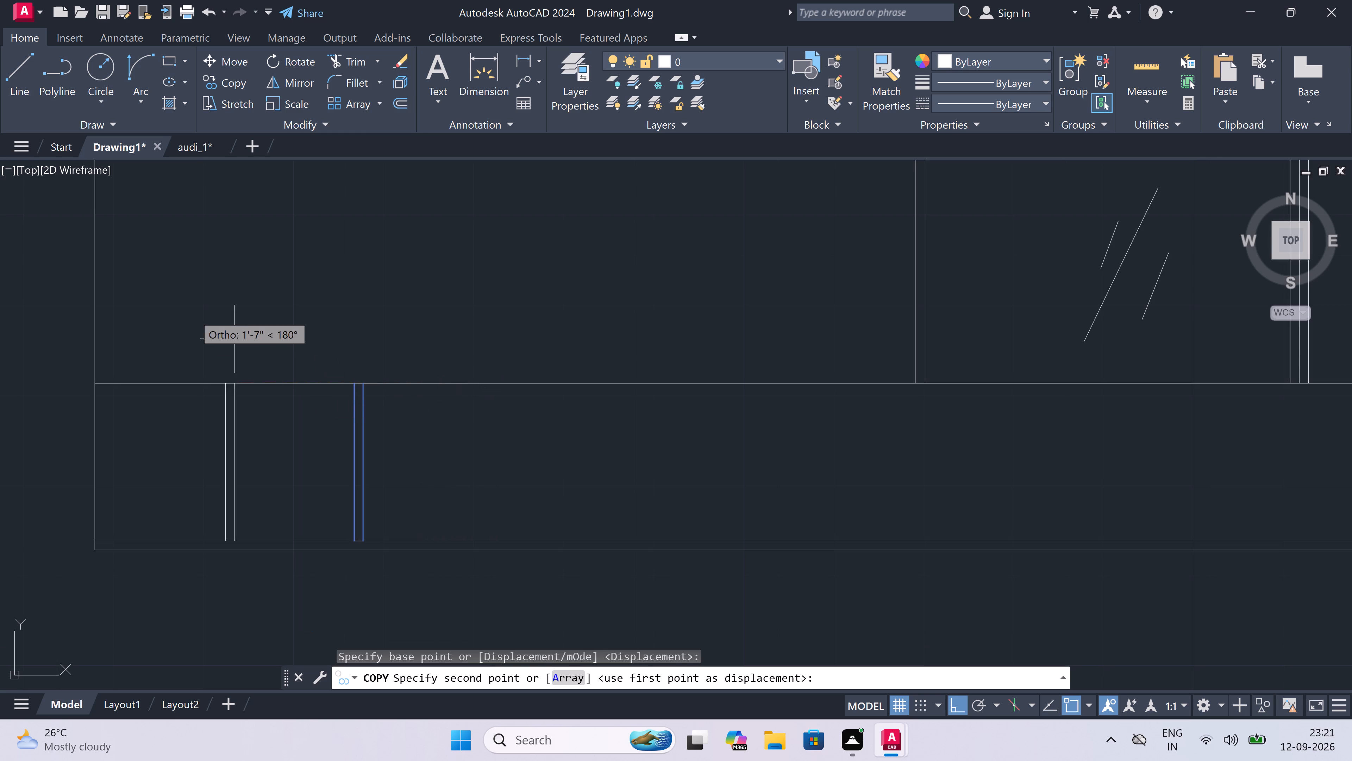
left_click(171, 380)
scroll(286, 375, "down", 2)
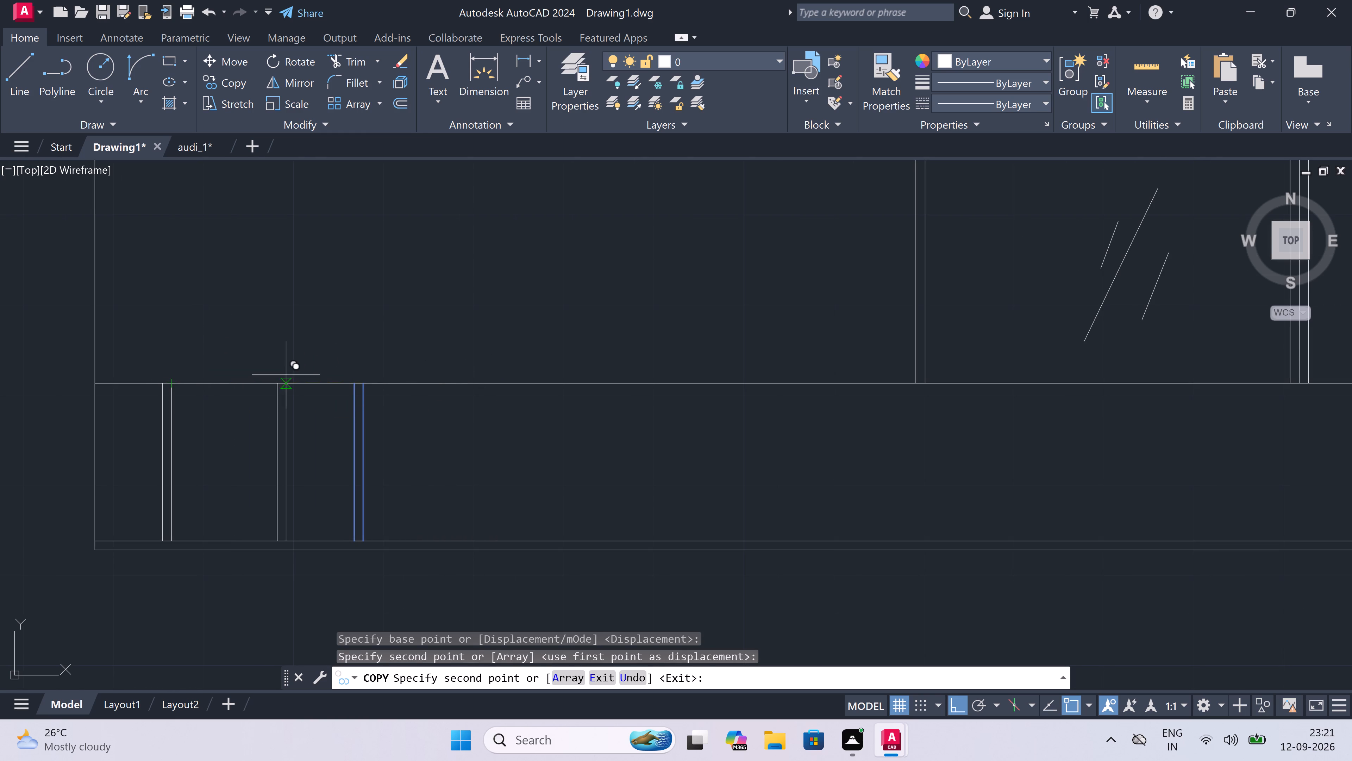
left_click(401, 382)
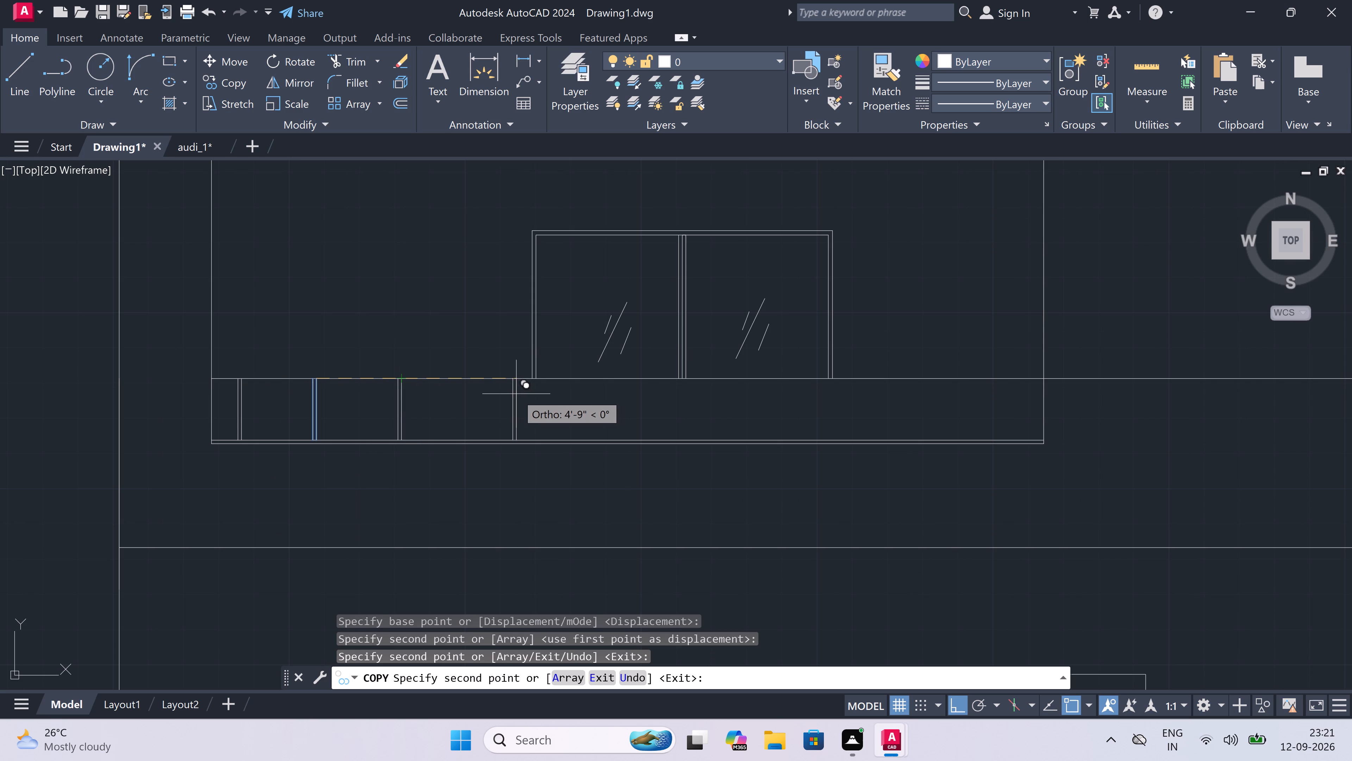
left_click(483, 381)
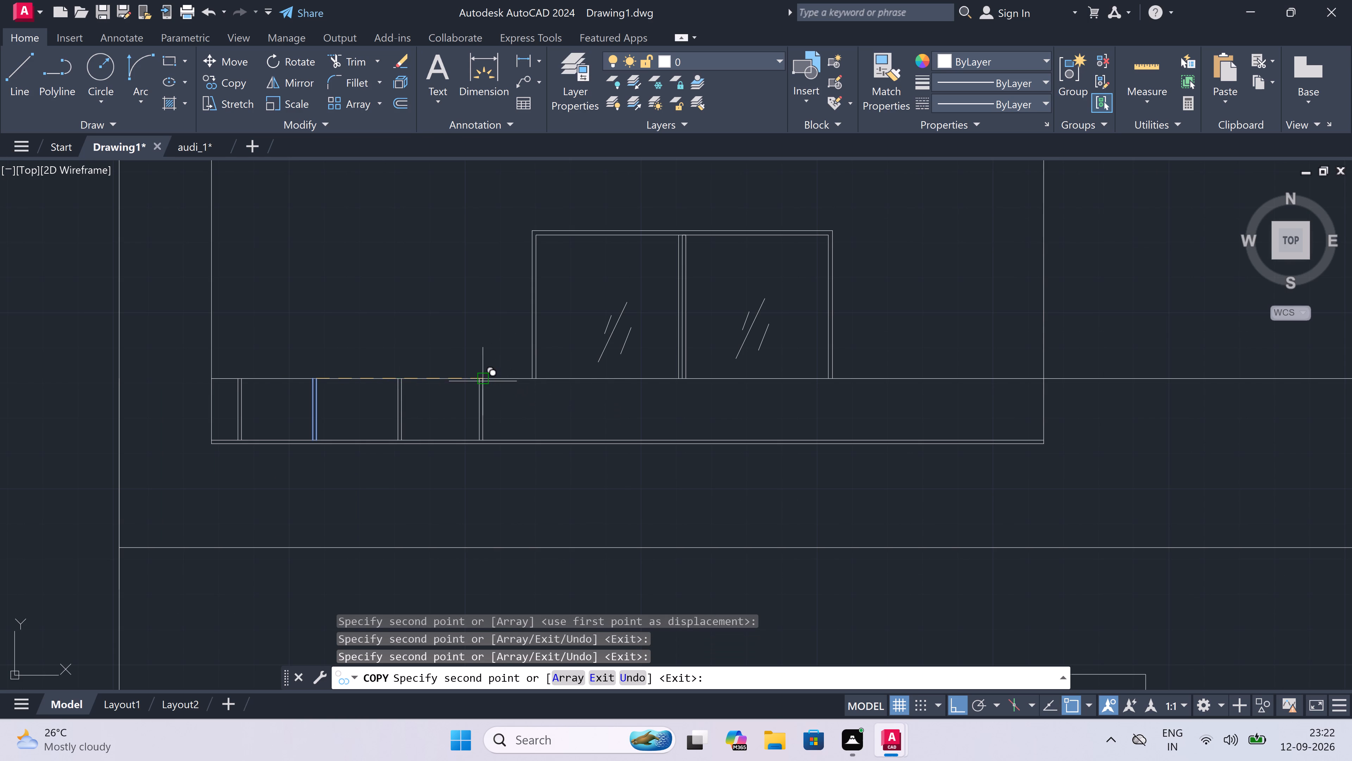
left_click(570, 373)
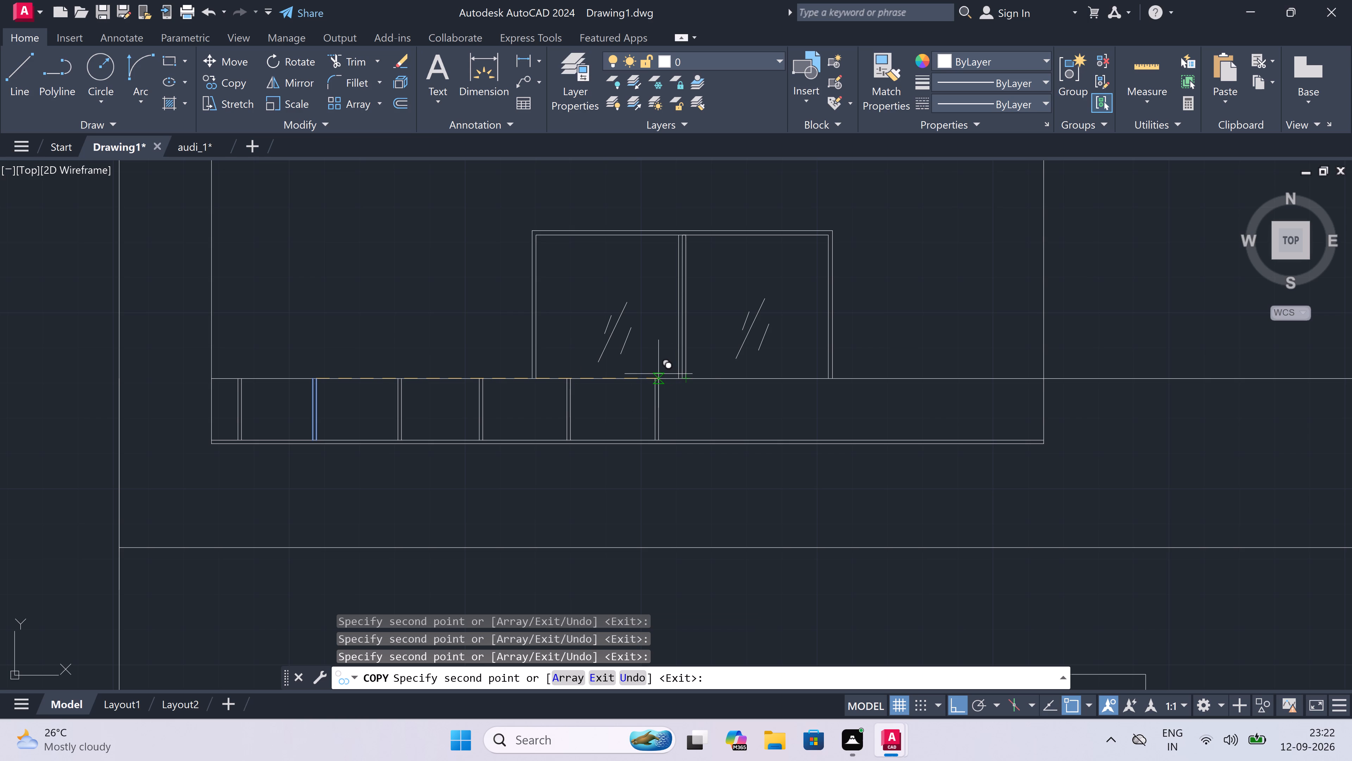
left_click(658, 374)
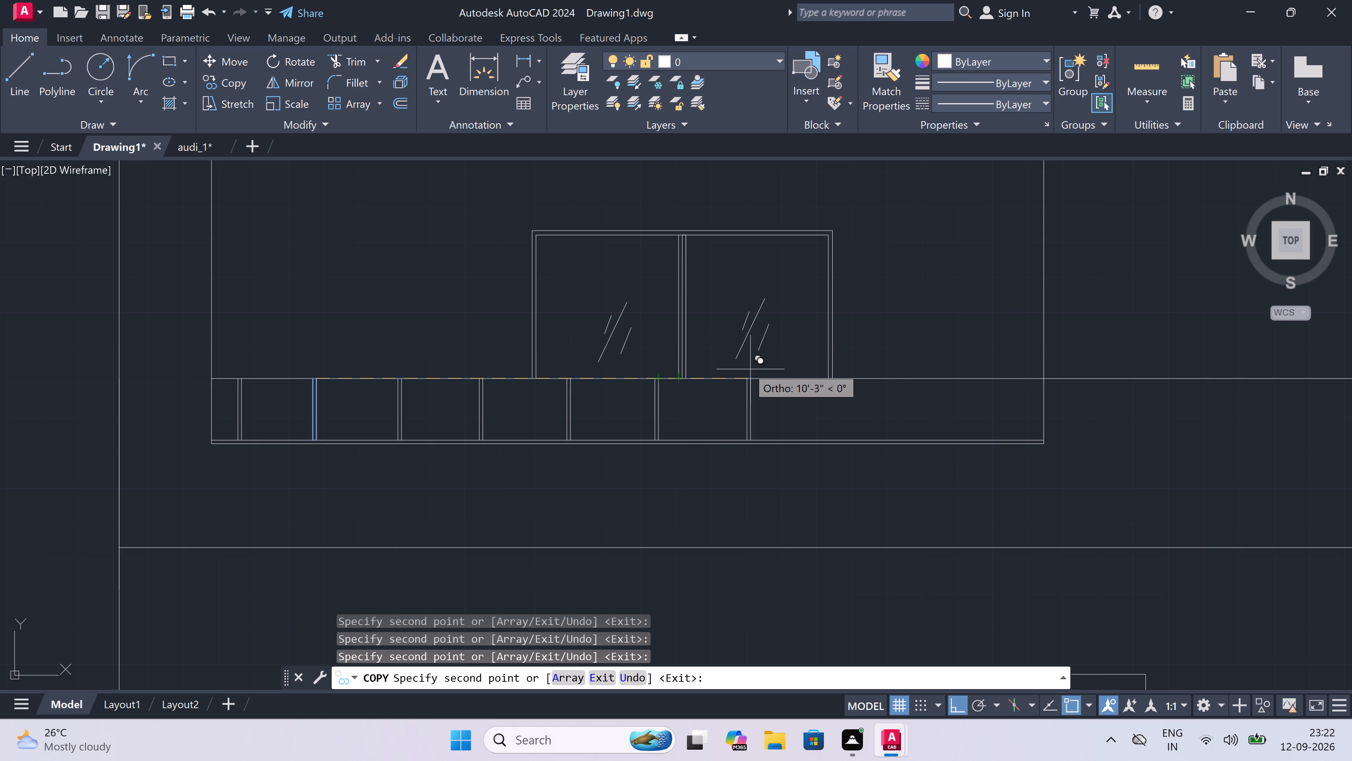
left_click(738, 377)
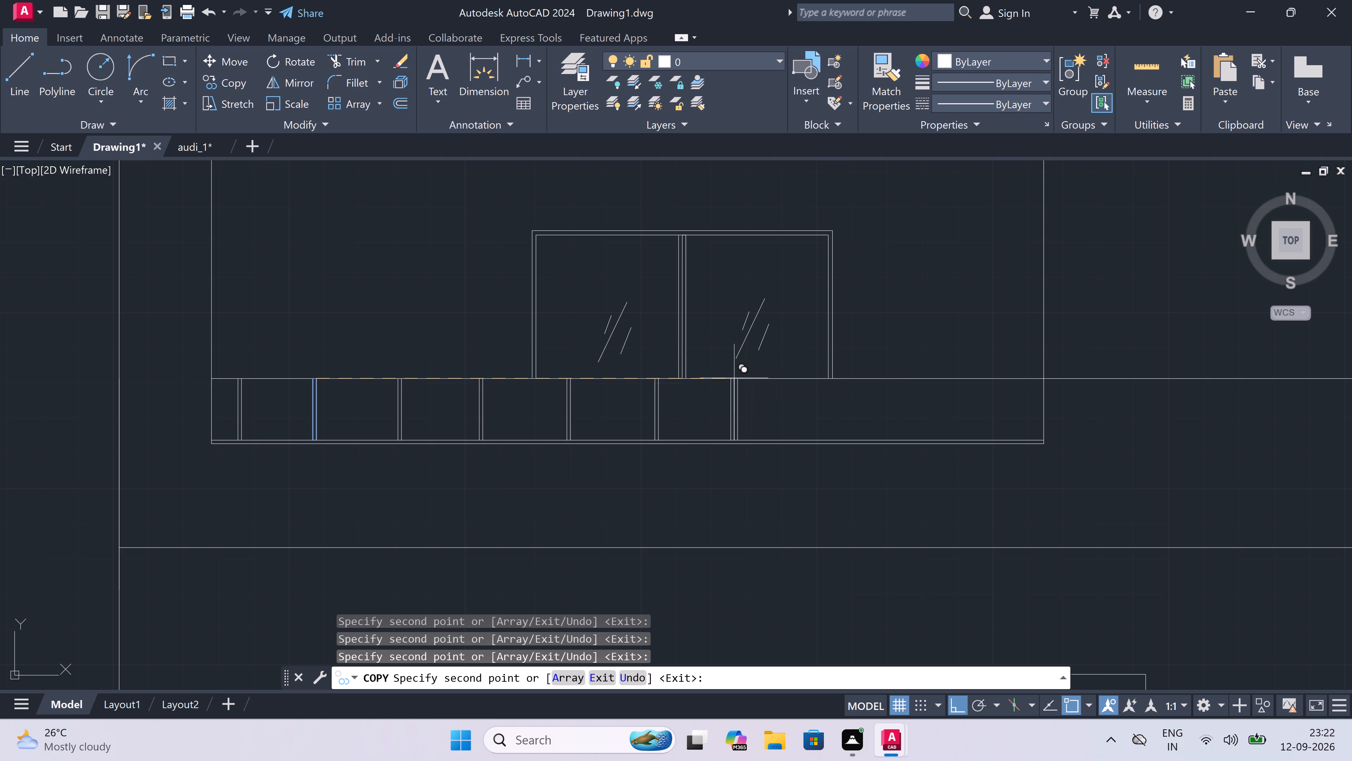
Continue copying the baluster at four more positions along the railing band up to the projecting frame's right end.
scroll(684, 384, "down", 3)
scroll(712, 379, "up", 3)
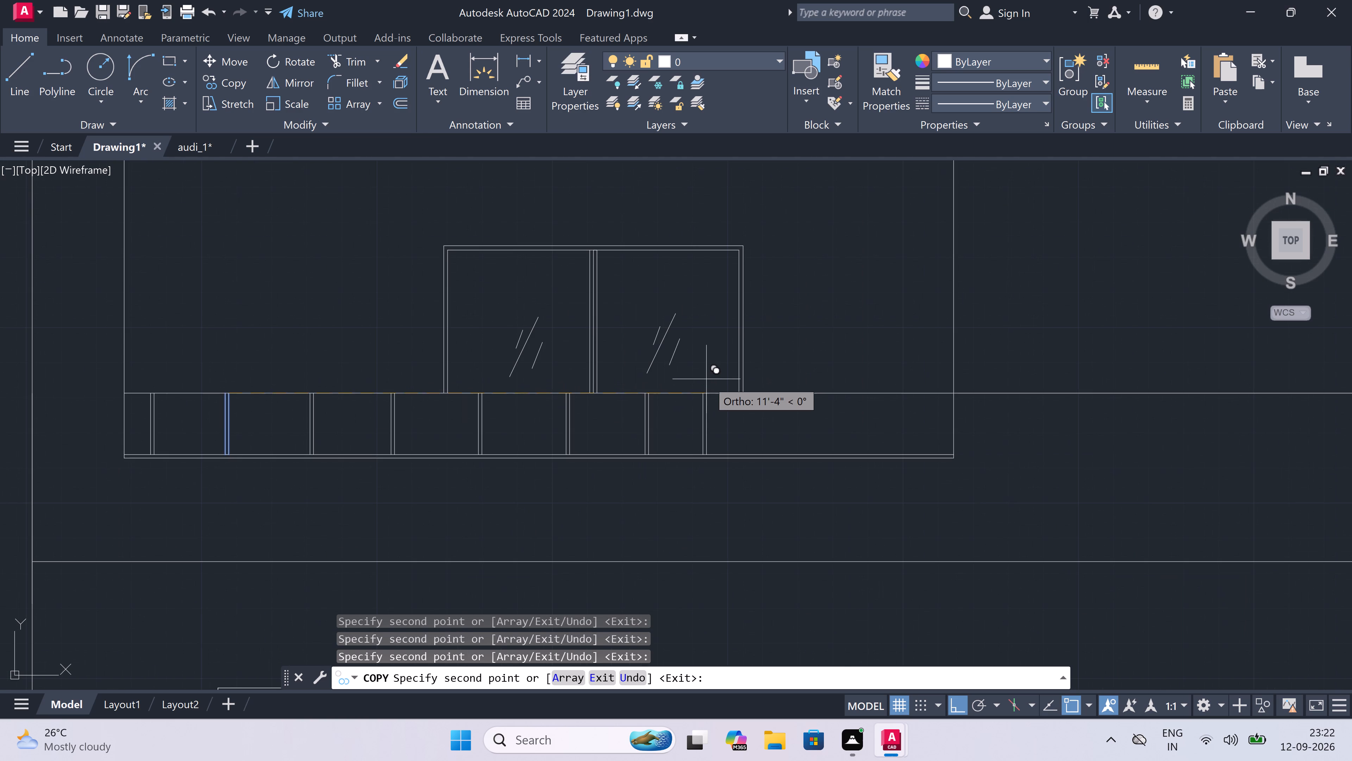
scroll(727, 390, "up", 1)
left_click(727, 392)
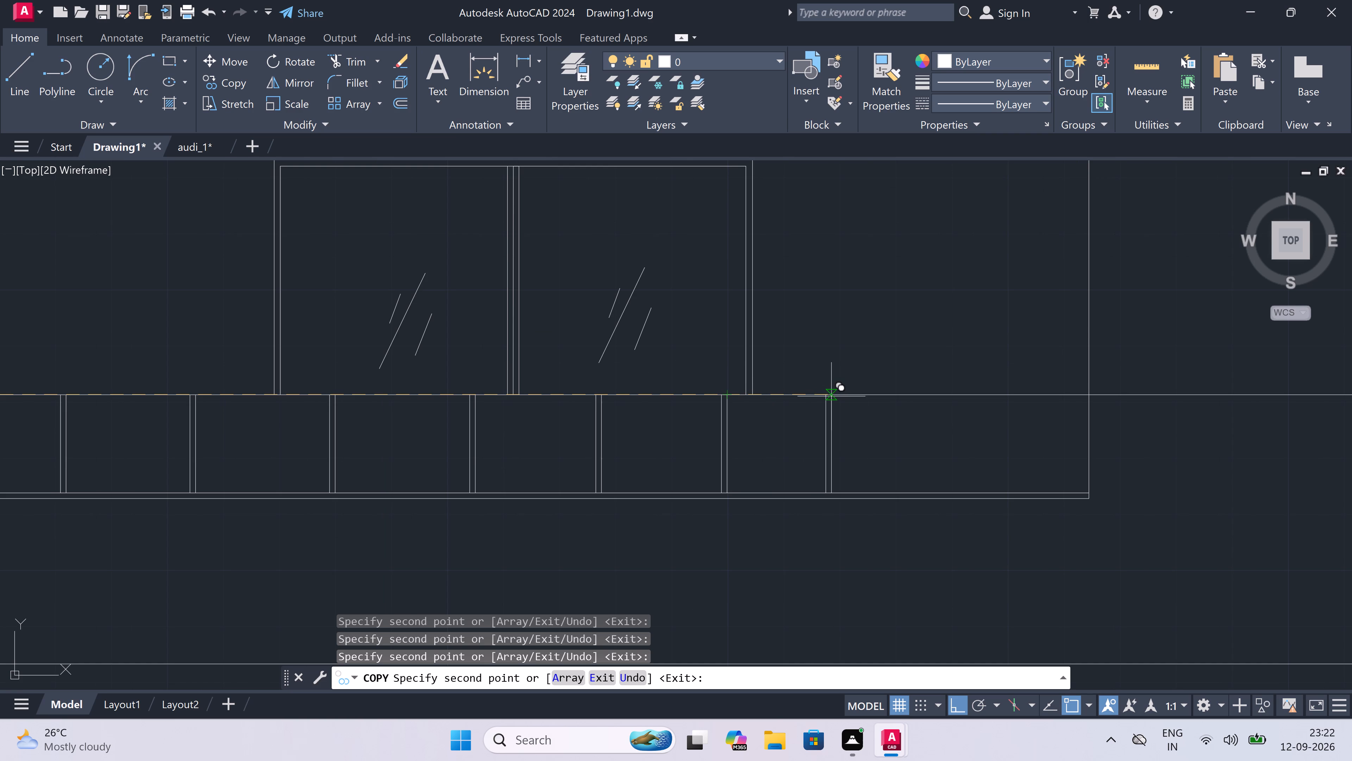
left_click_drag(832, 397, 835, 397)
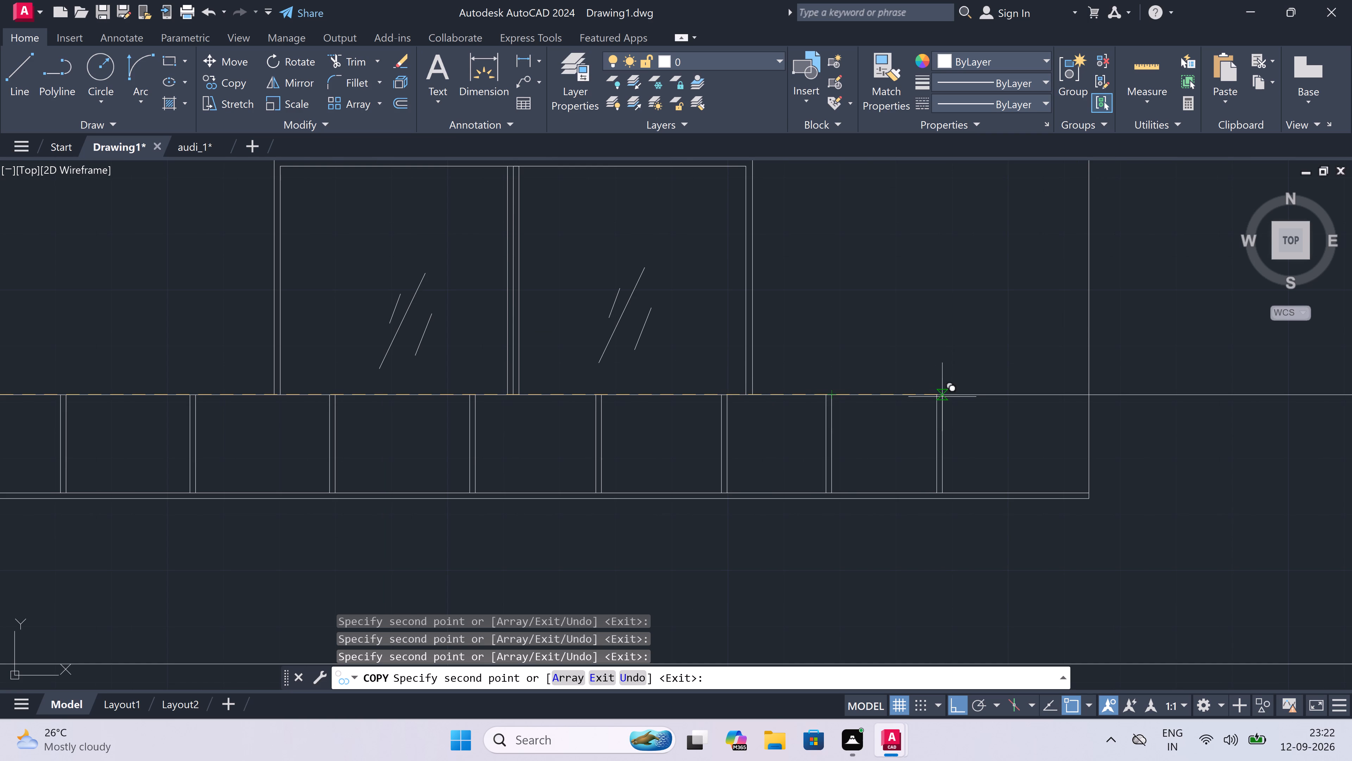
double_click(930, 398)
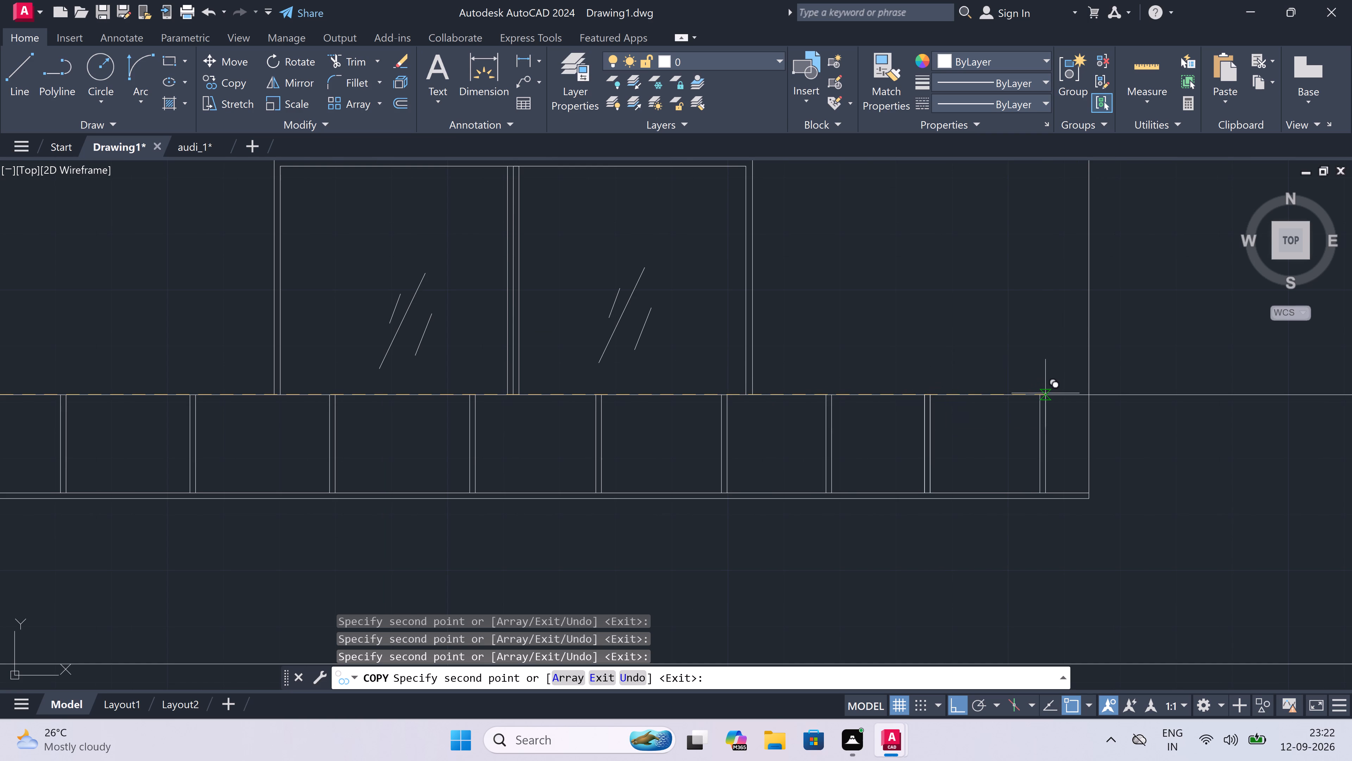
left_click(1045, 393)
key("Escape")
Trim the upper floor line between the projecting frame's right side and the right wall edge.
scroll(979, 353, "down", 1)
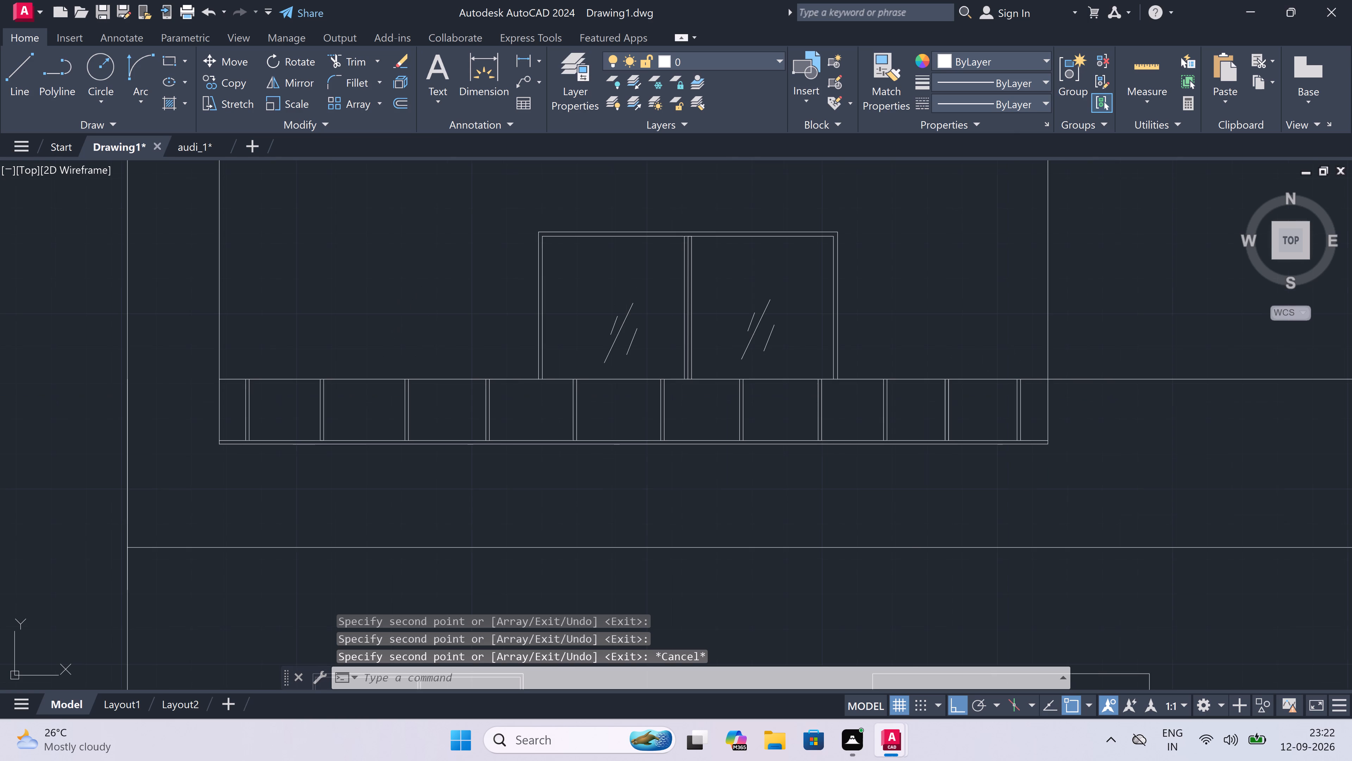
scroll(978, 351, "down", 3)
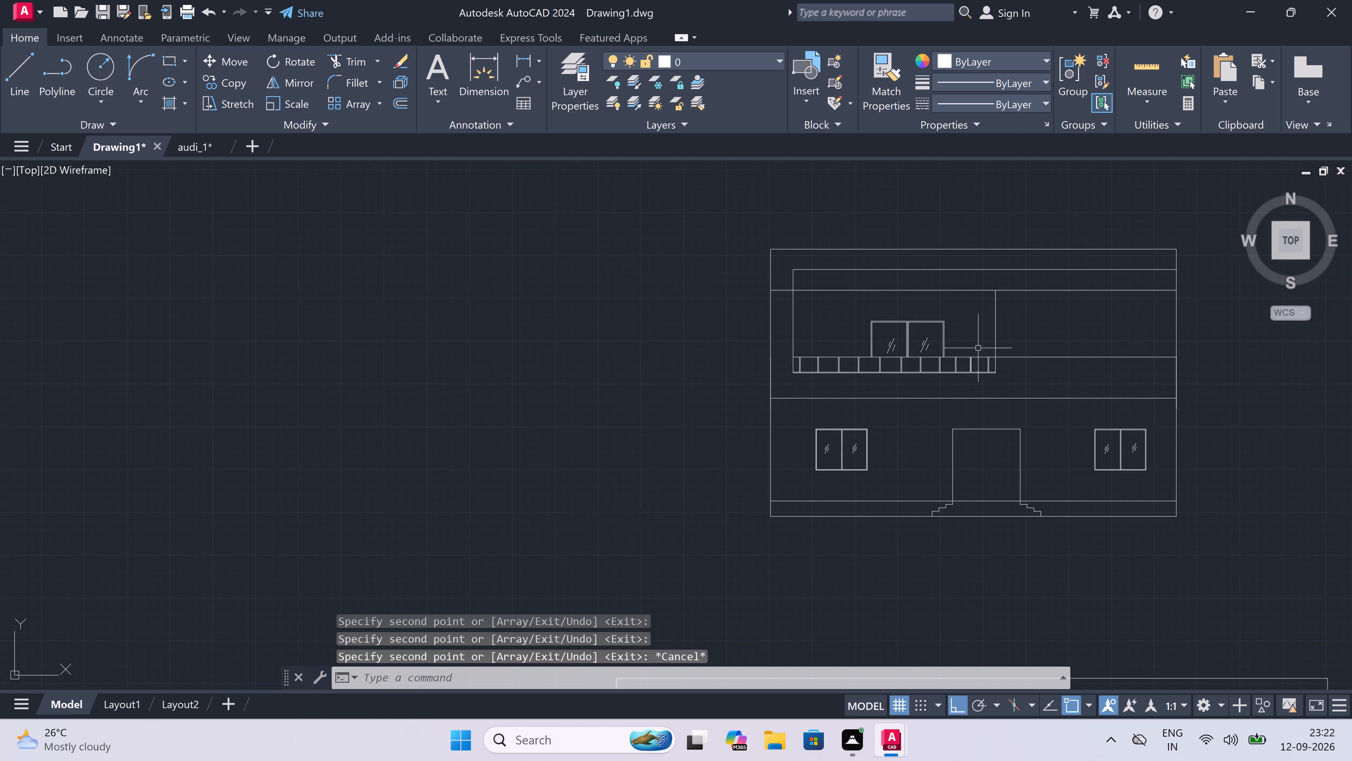
scroll(977, 339, "down", 1)
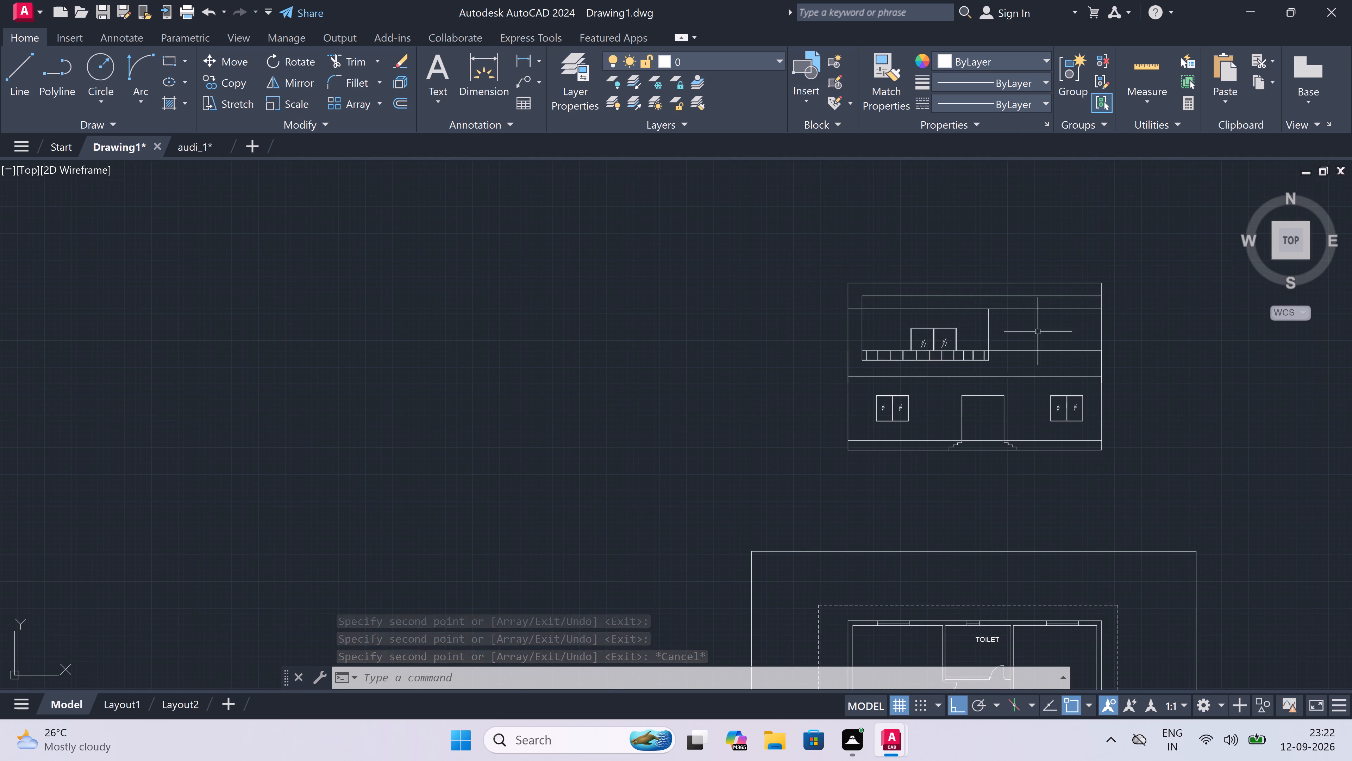
scroll(1062, 325, "up", 2)
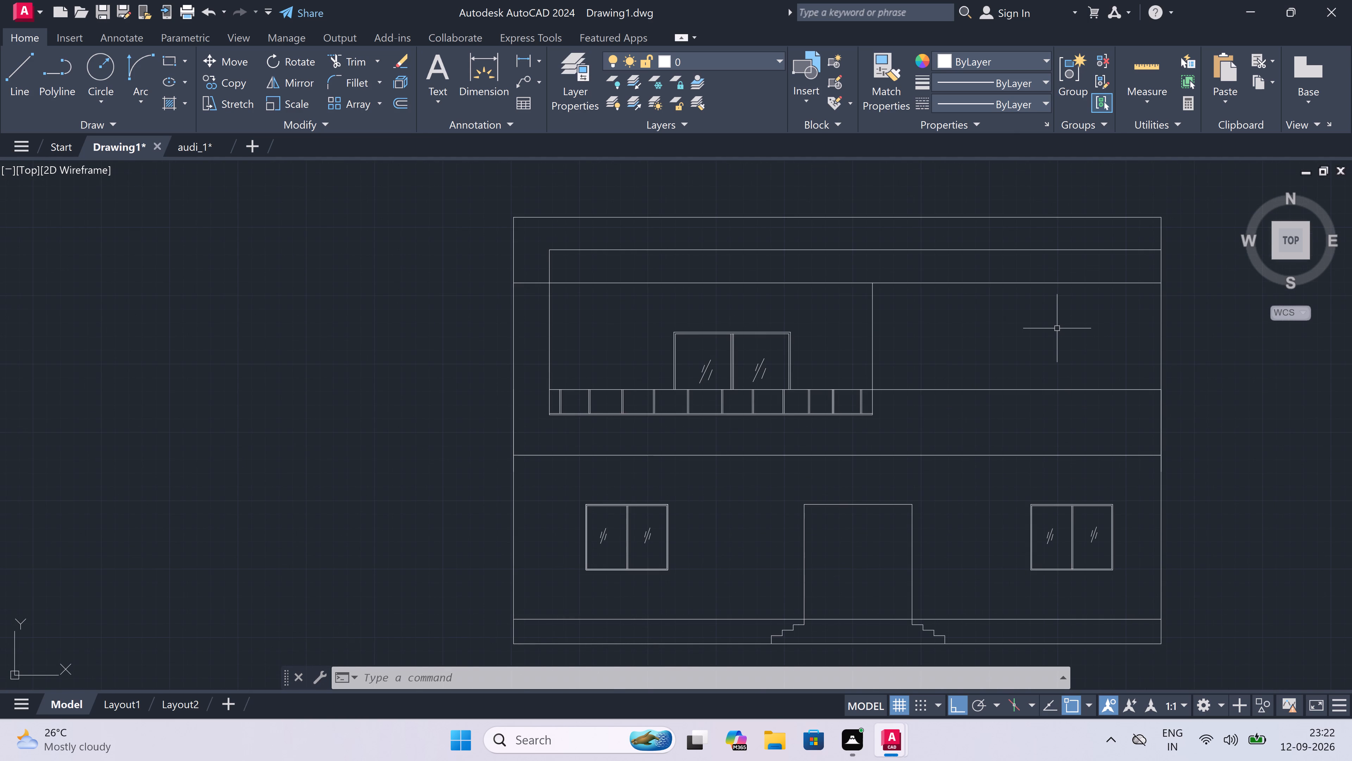
scroll(1054, 330, "down", 2)
scroll(1111, 336, "up", 3)
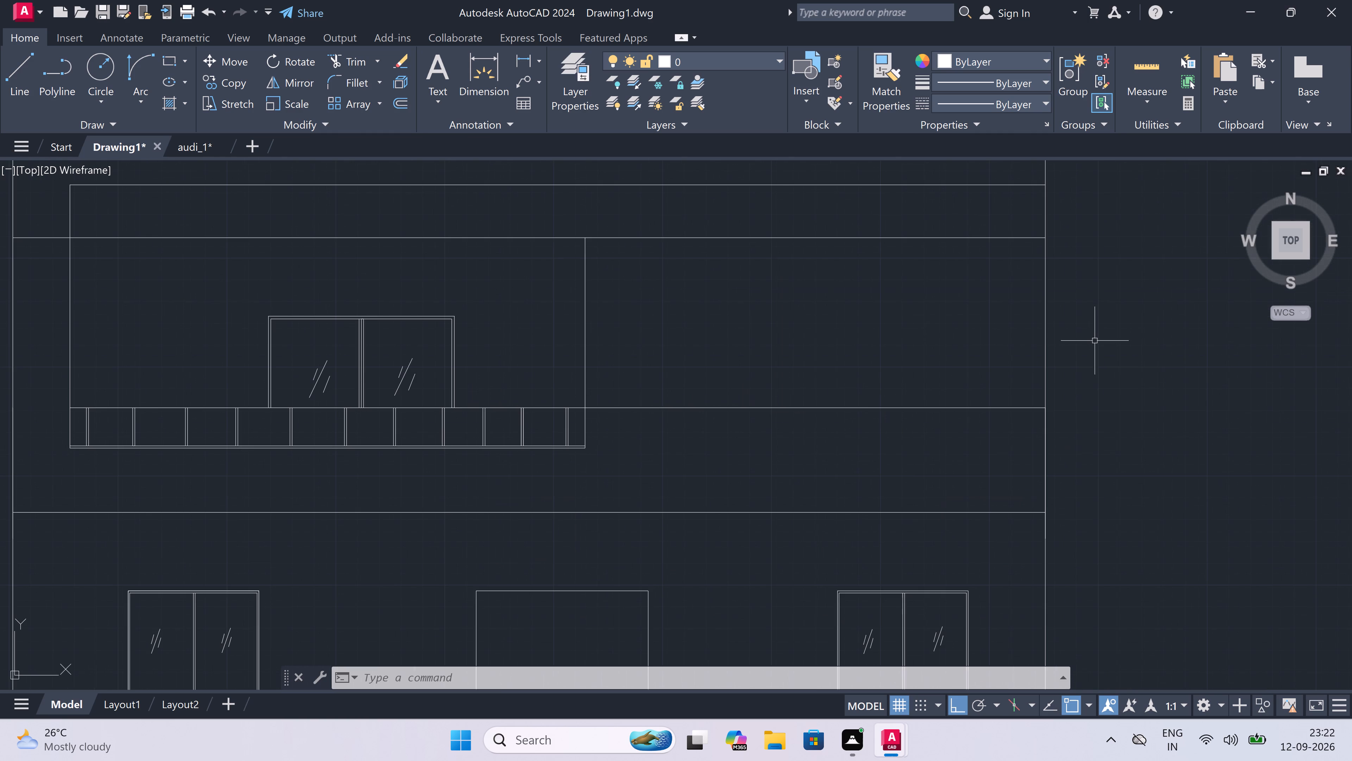
scroll(1094, 340, "down", 1)
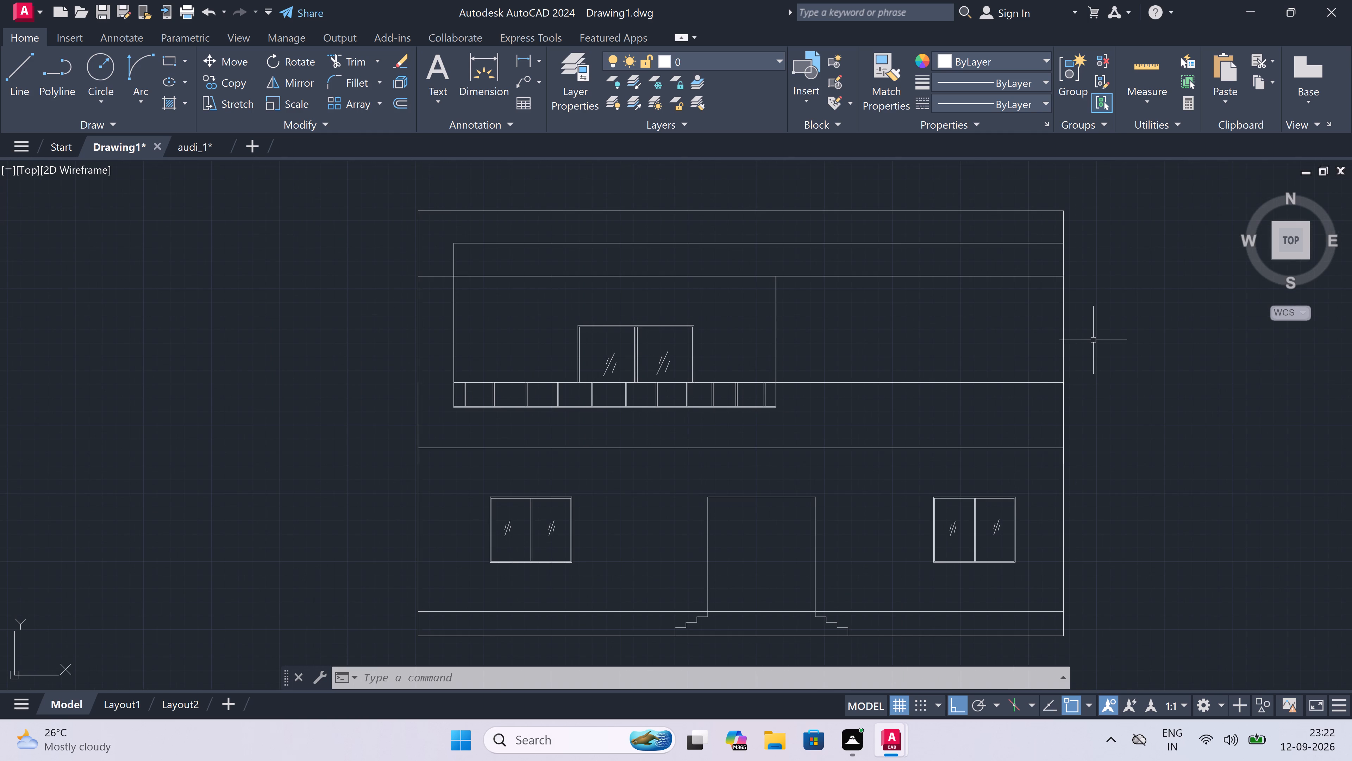
type("TR")
key("space")
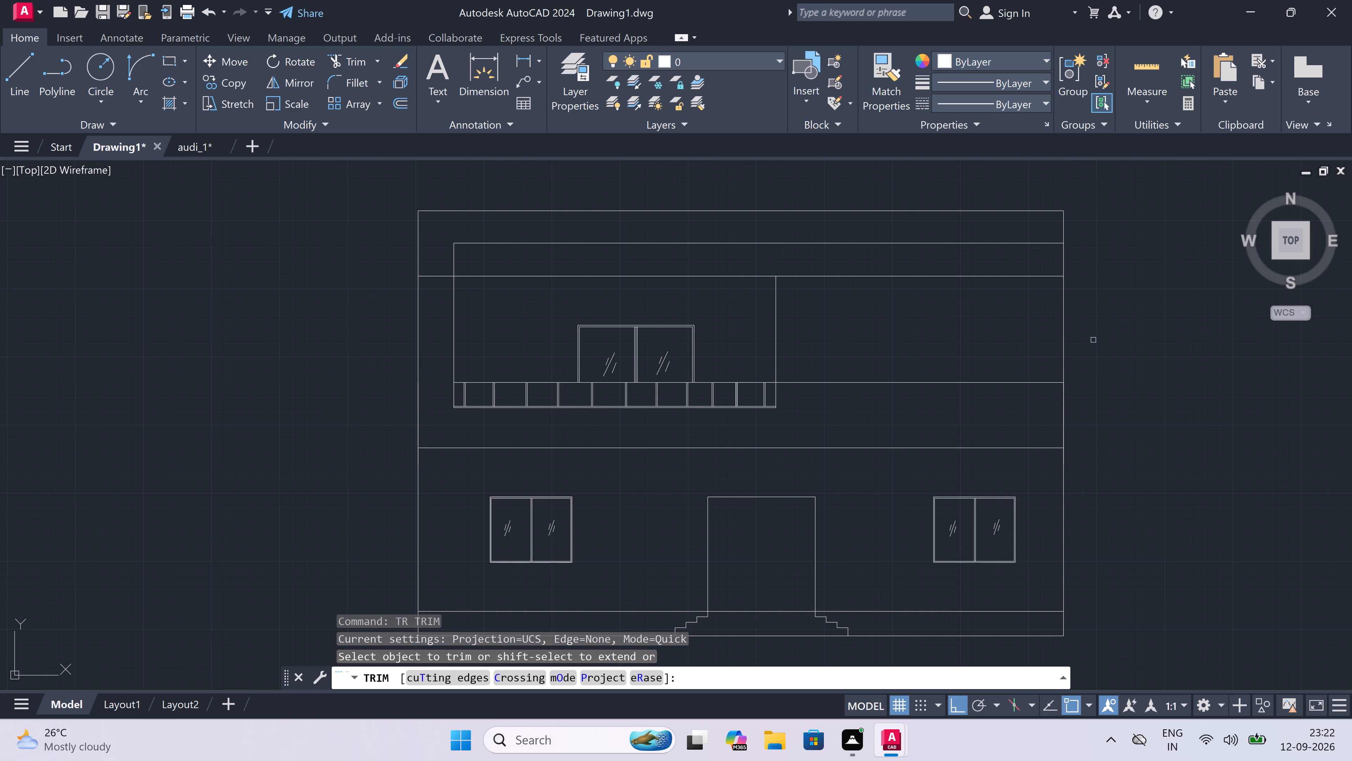
left_click(971, 400)
left_click(954, 359)
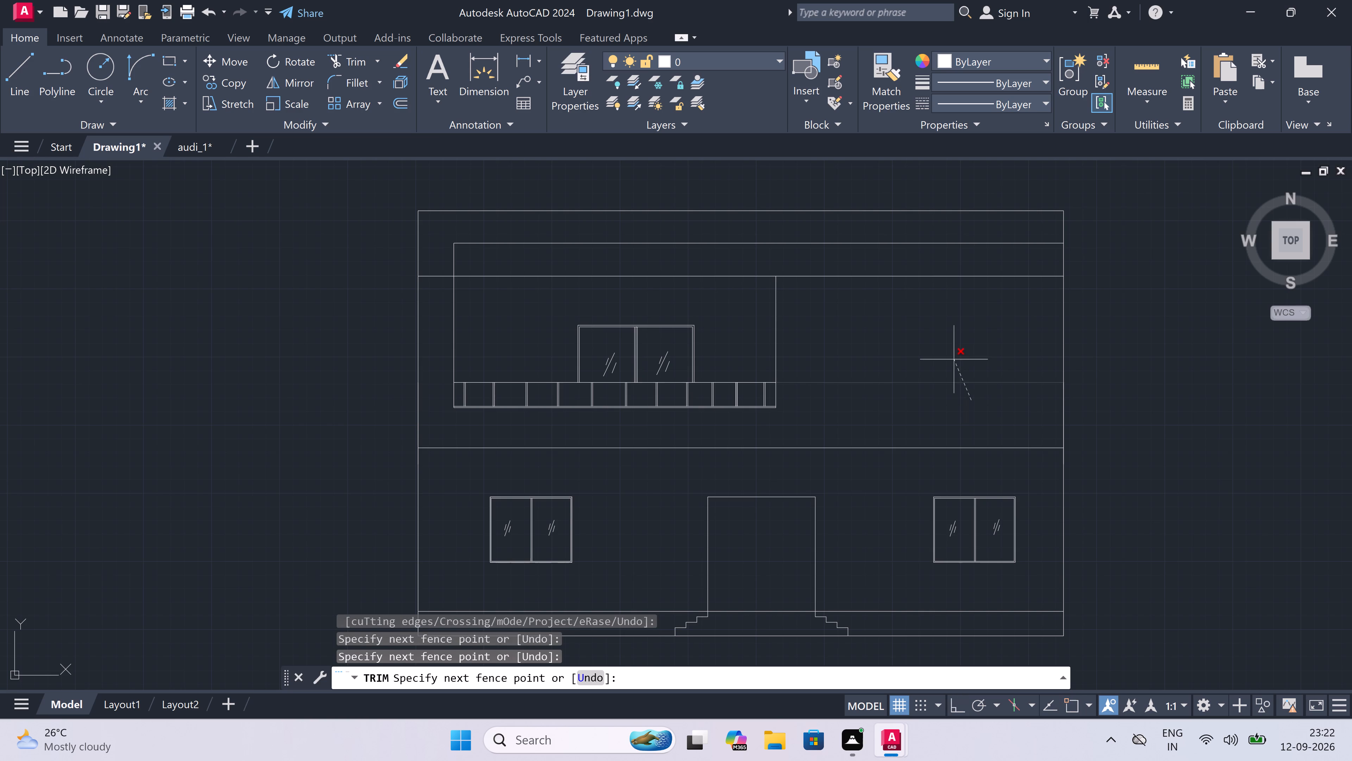
key("Escape")
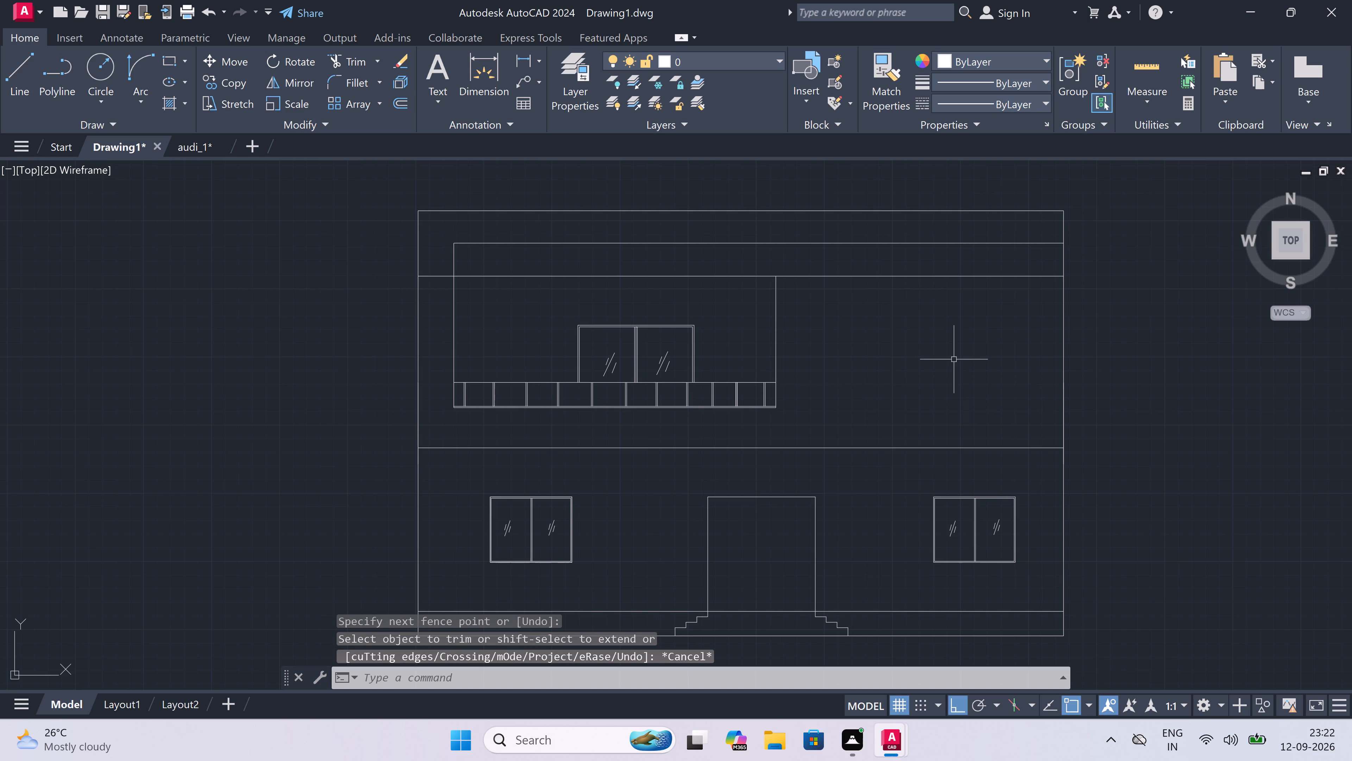
Draw a horizontal line from the projecting frame's lower-right corner across to the right wall edge.
type("L")
key("space")
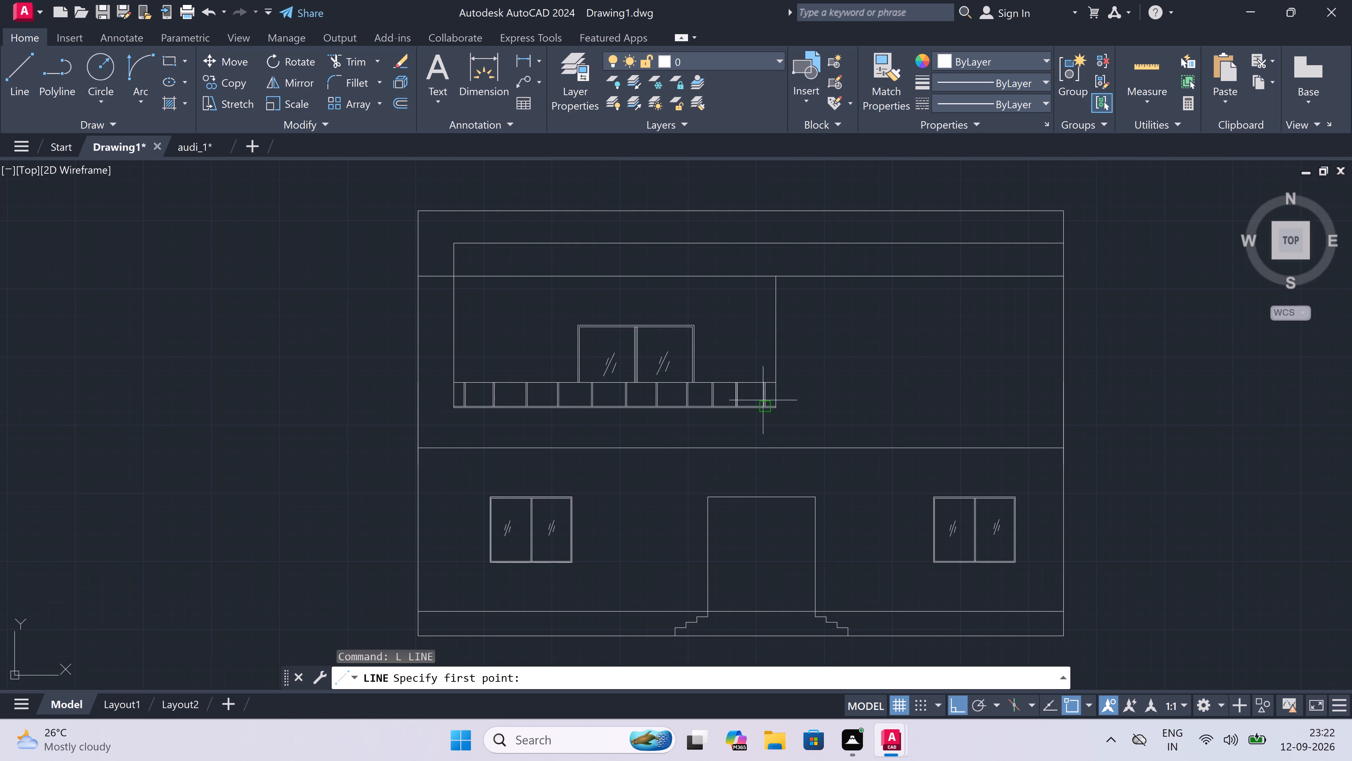
scroll(778, 405, "up", 1)
left_click_drag(776, 403, 784, 404)
scroll(923, 398, "down", 3)
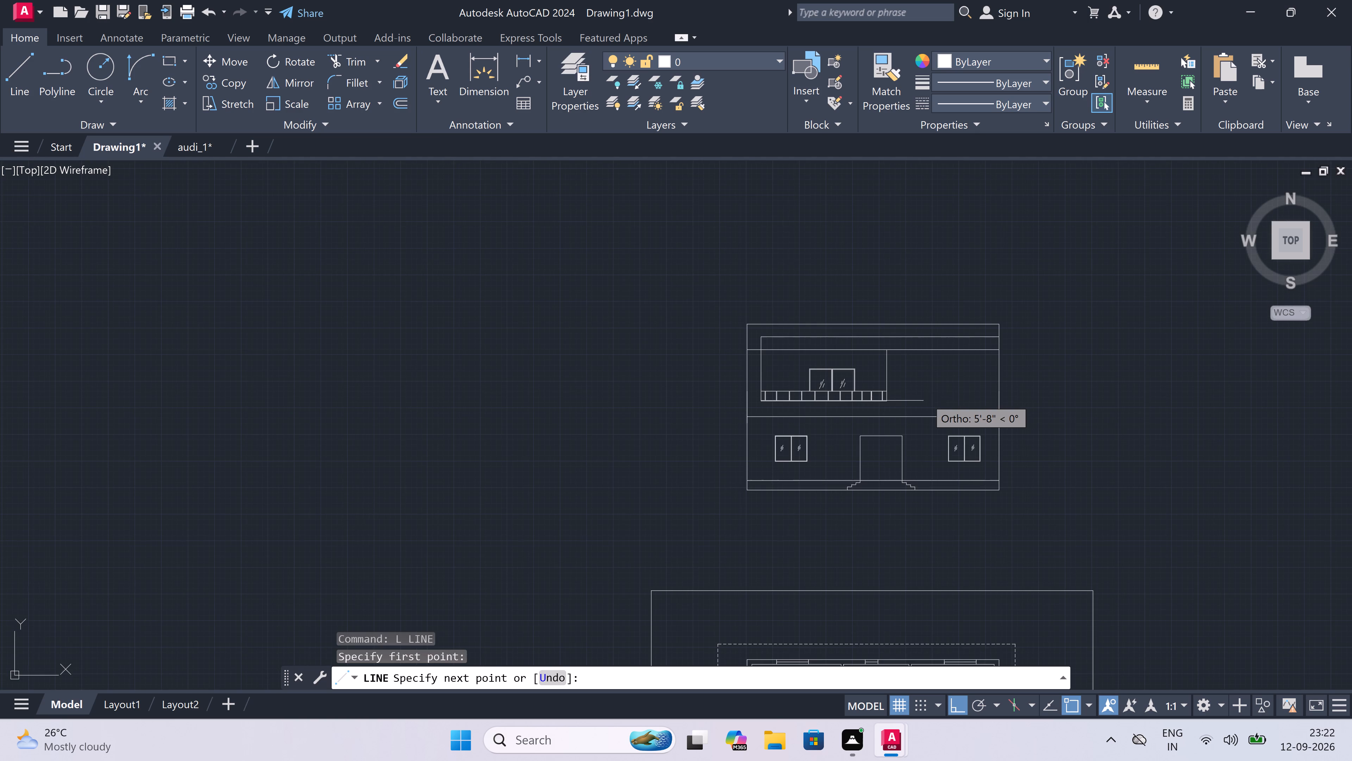
scroll(1040, 397, "up", 2)
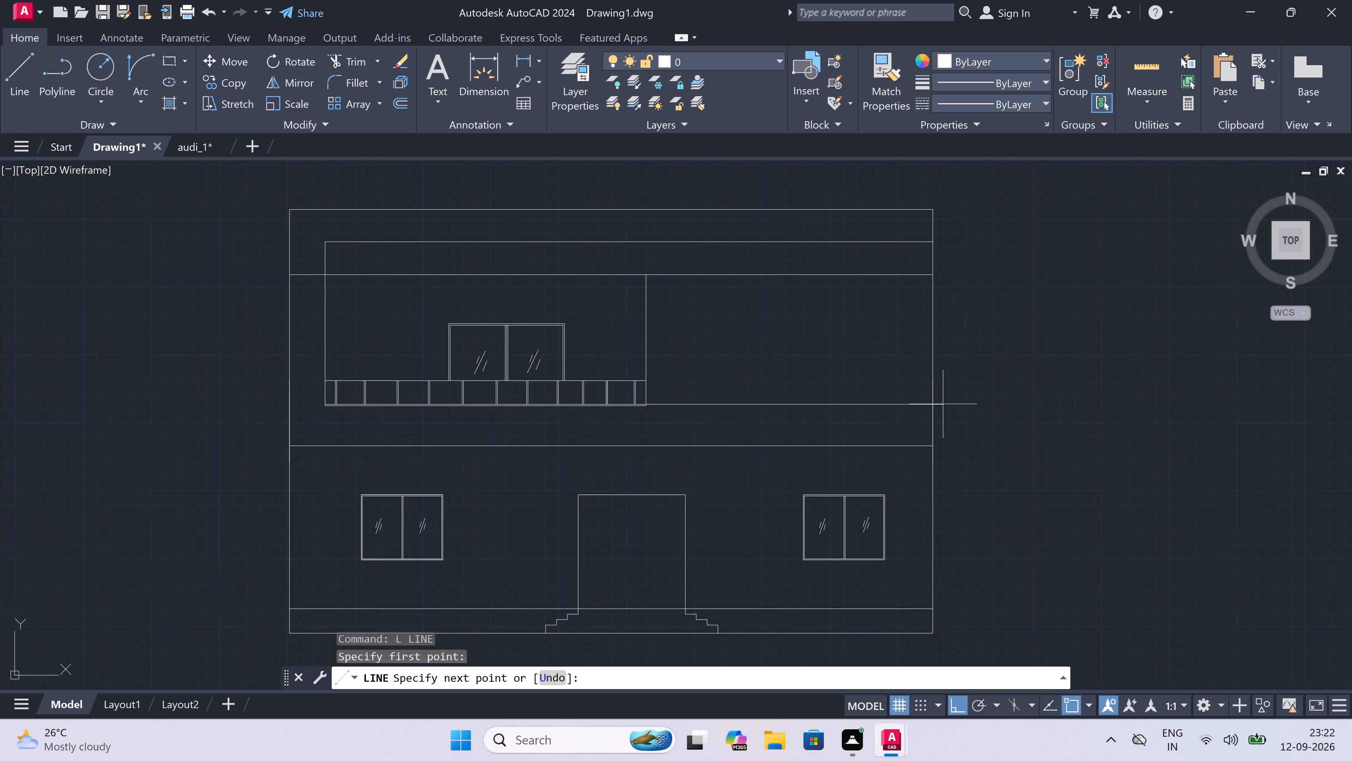
left_click(932, 406)
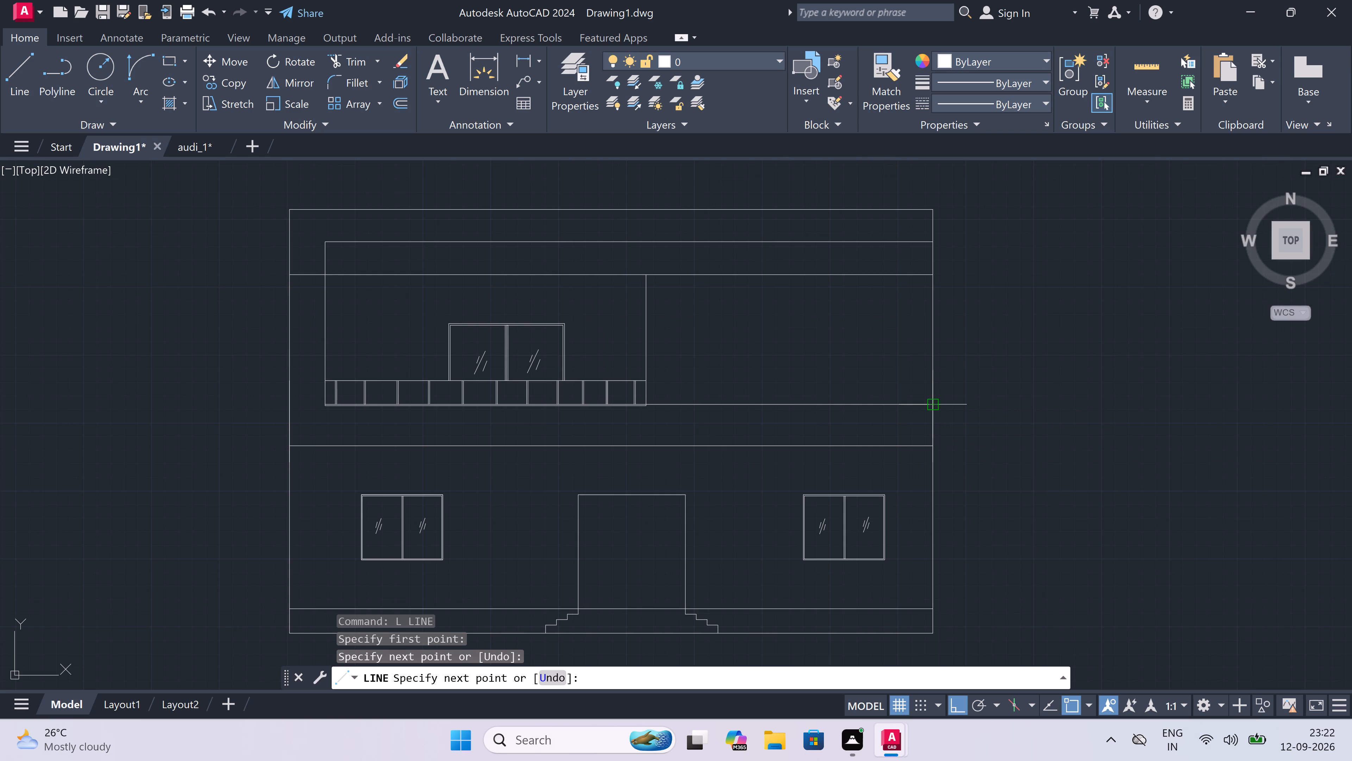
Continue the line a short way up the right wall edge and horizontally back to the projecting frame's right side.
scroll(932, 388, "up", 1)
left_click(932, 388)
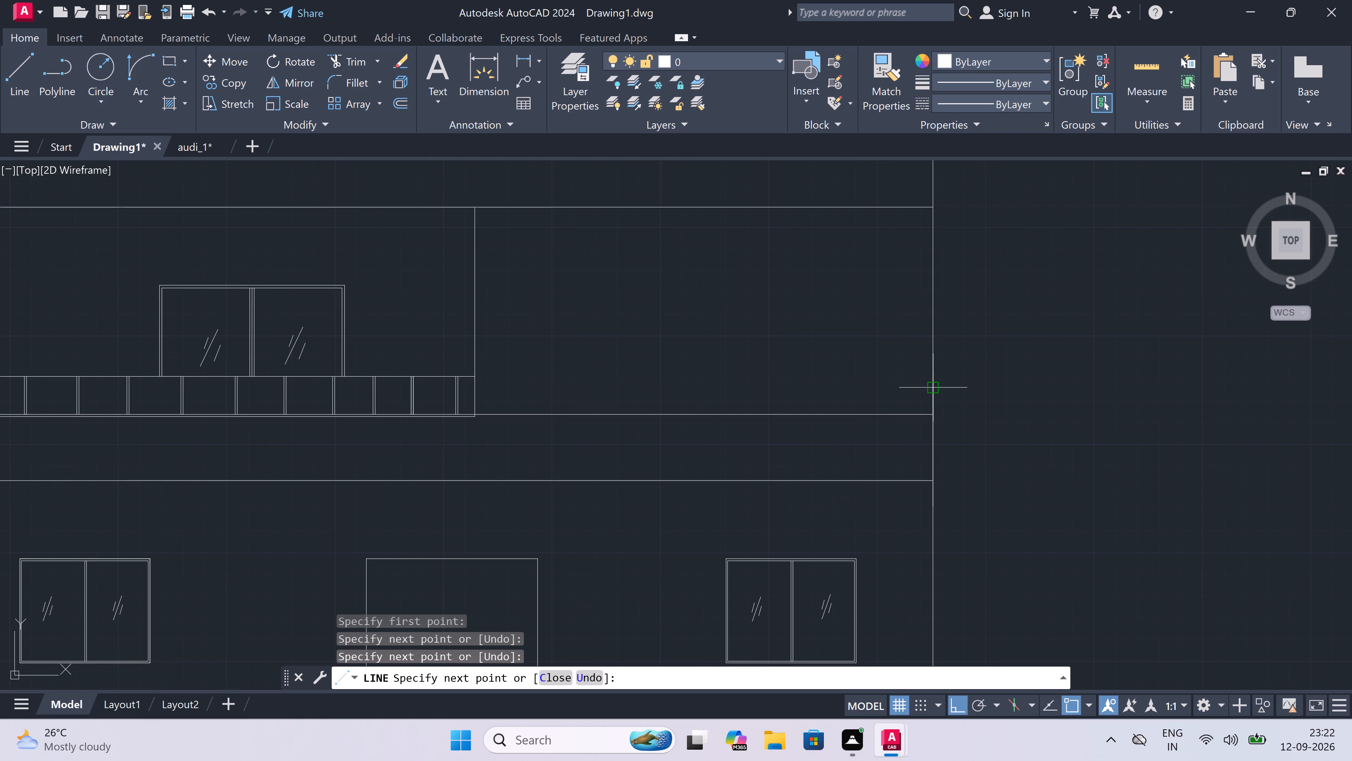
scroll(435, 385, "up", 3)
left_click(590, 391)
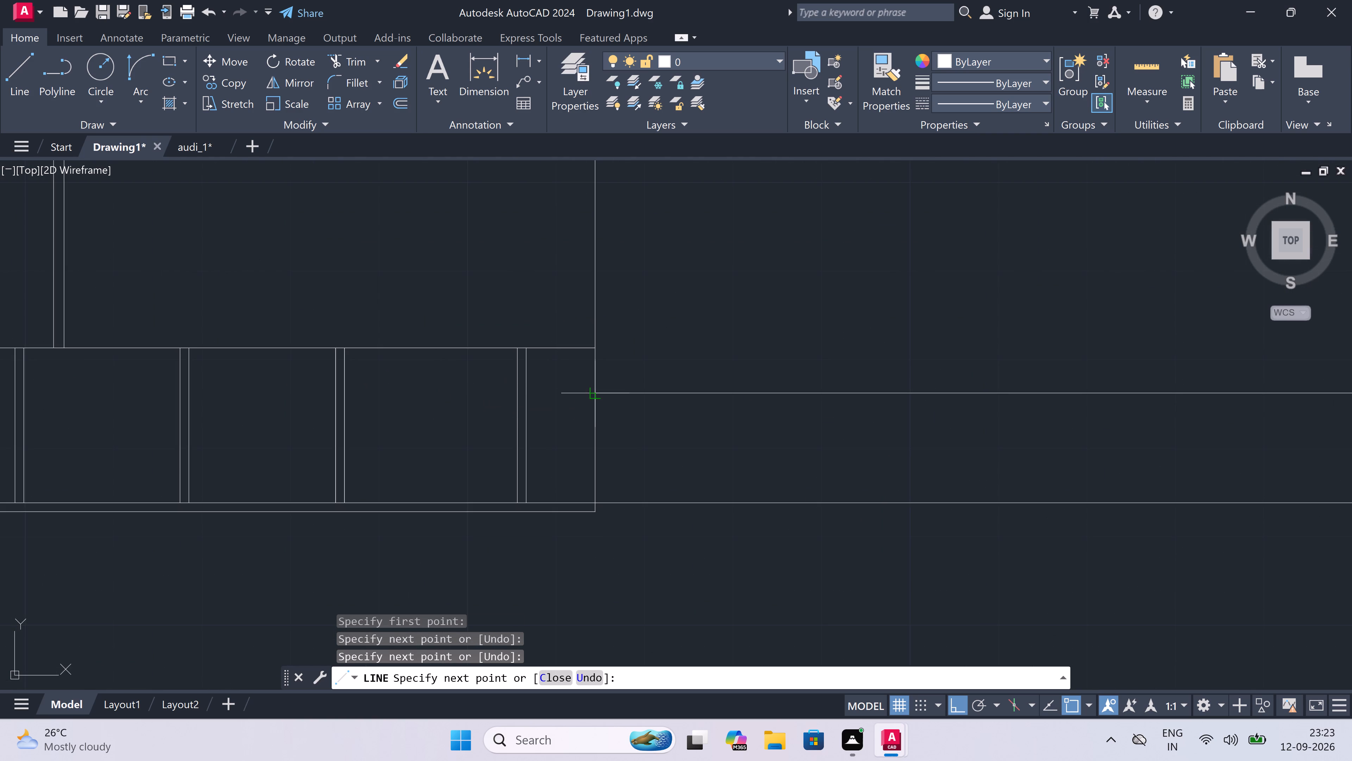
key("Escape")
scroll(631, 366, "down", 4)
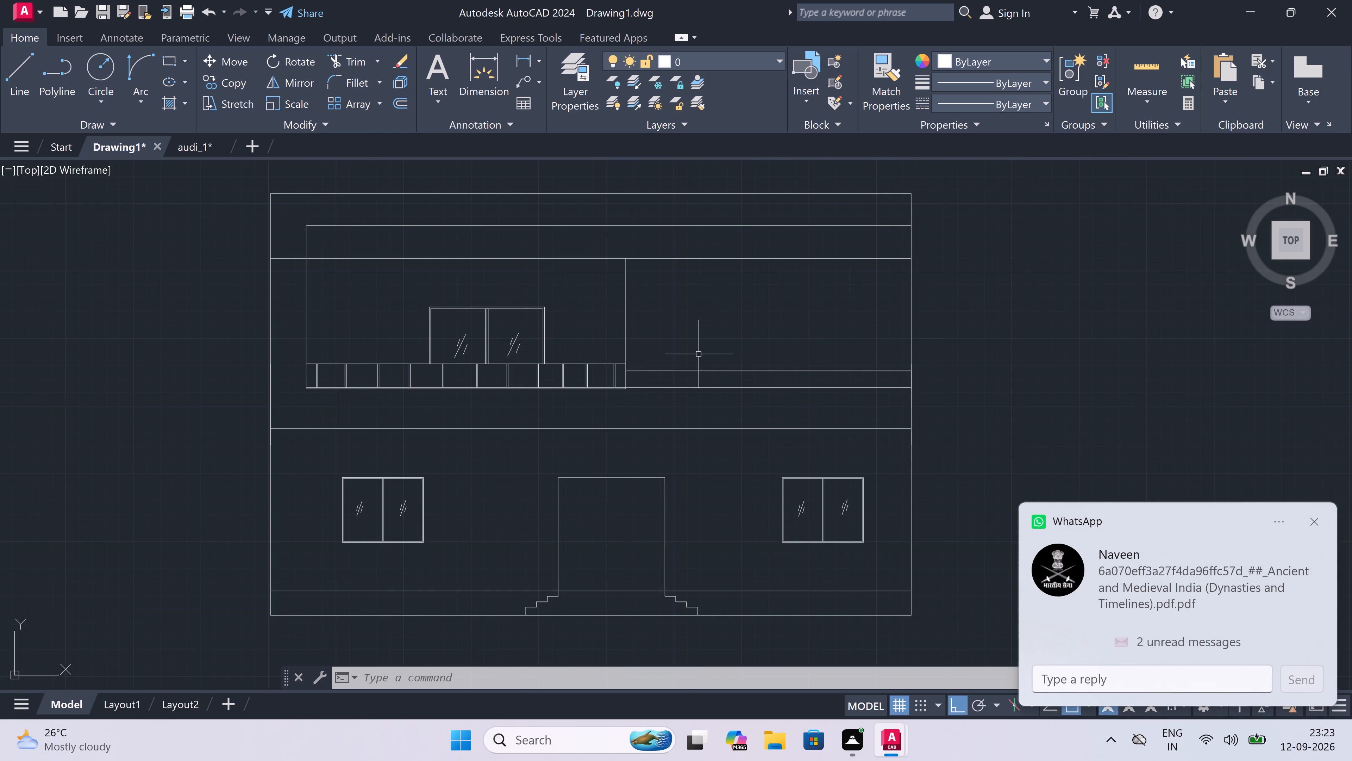
Delete the projecting frame's right side line and the two horizontal lines running from it to the right wall edge.
scroll(699, 354, "down", 1)
scroll(687, 309, "up", 1)
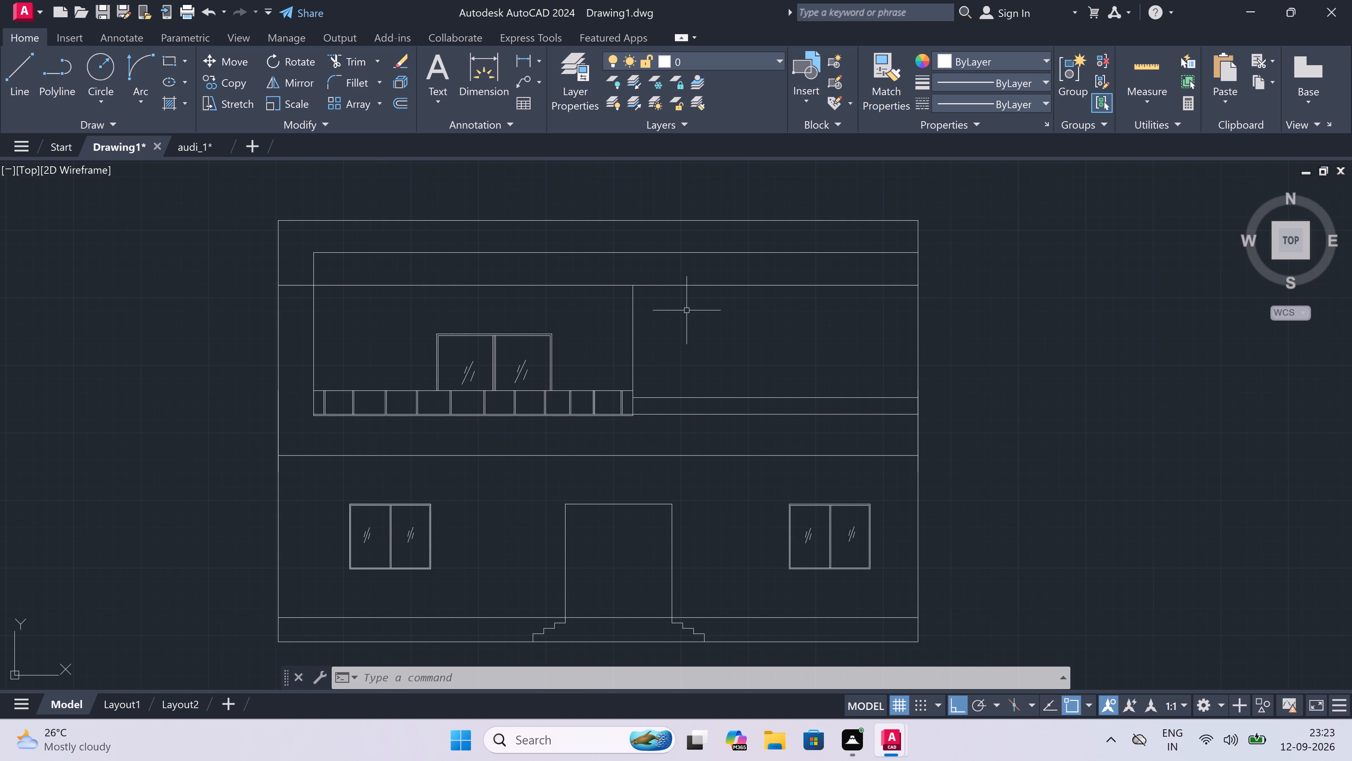
scroll(658, 384, "up", 2)
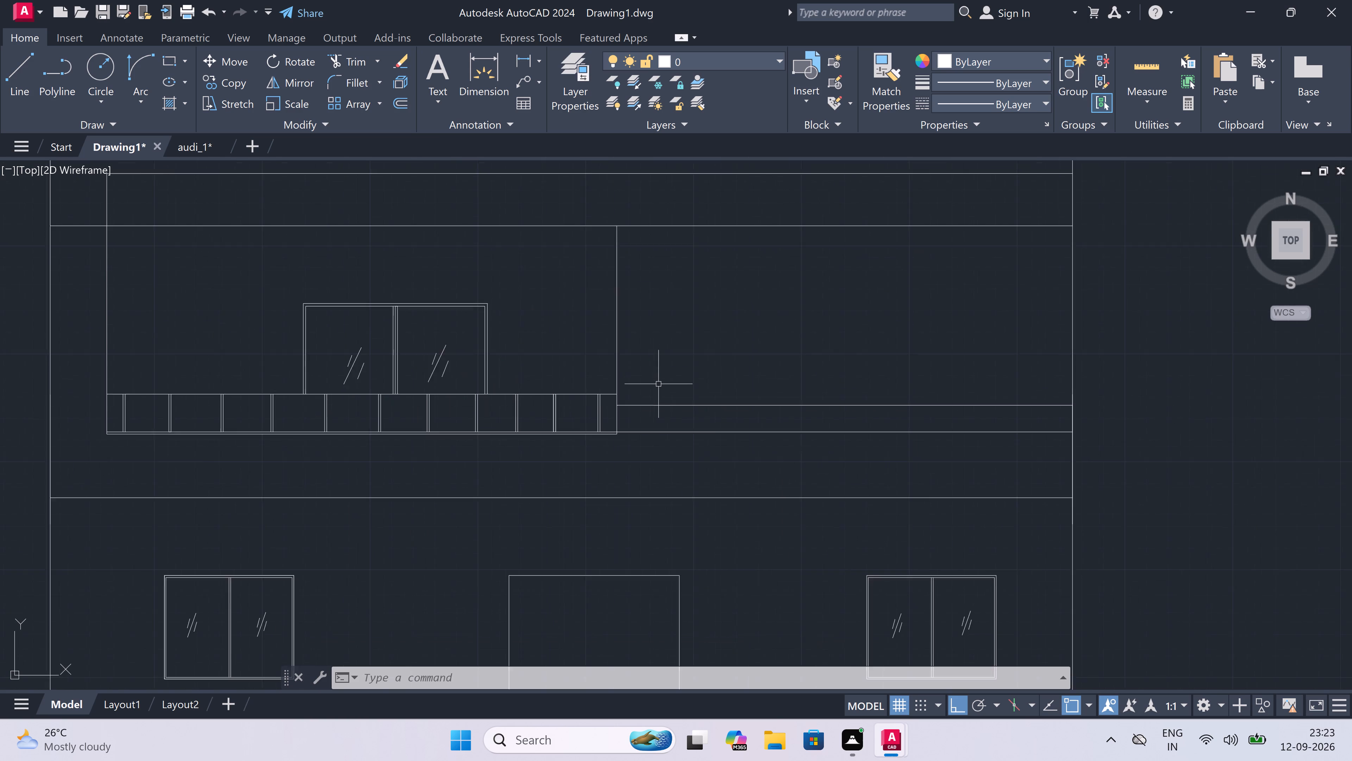
left_click(634, 420)
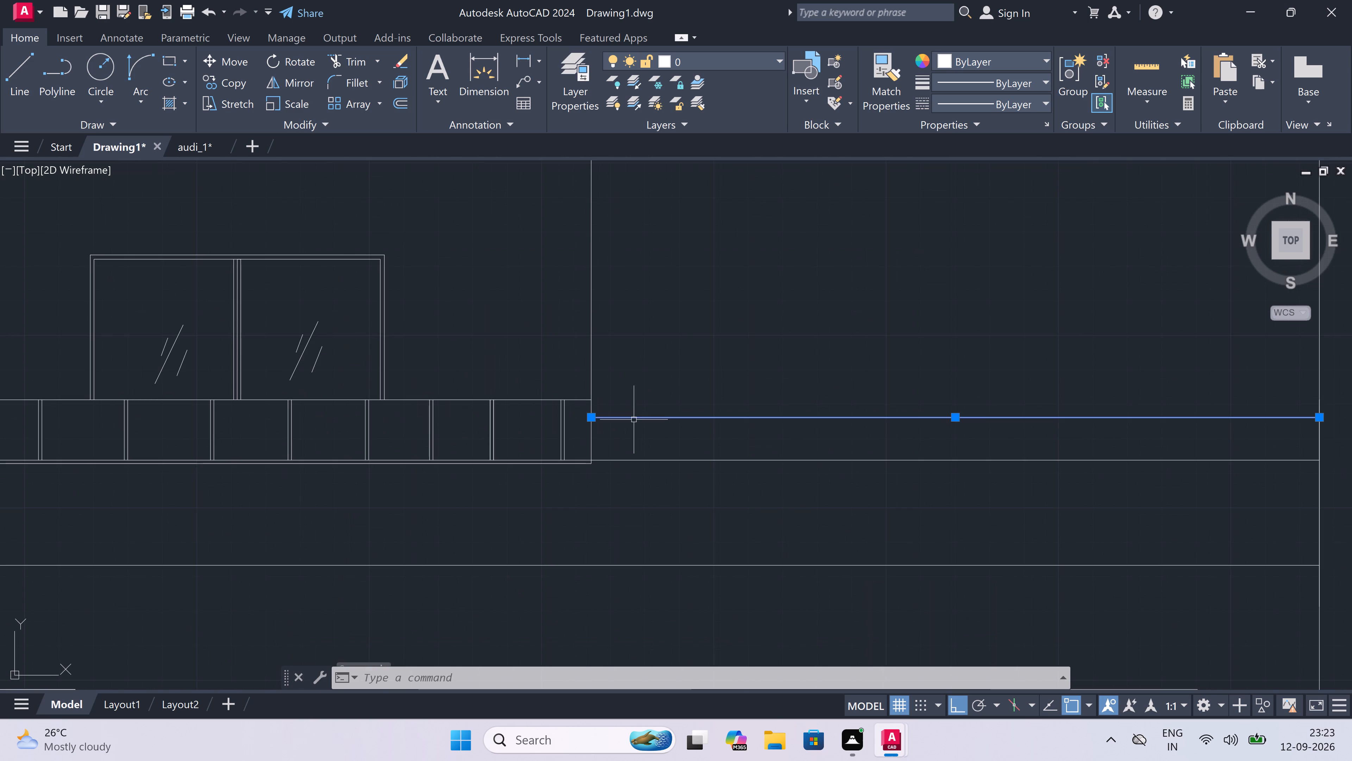
left_click(589, 345)
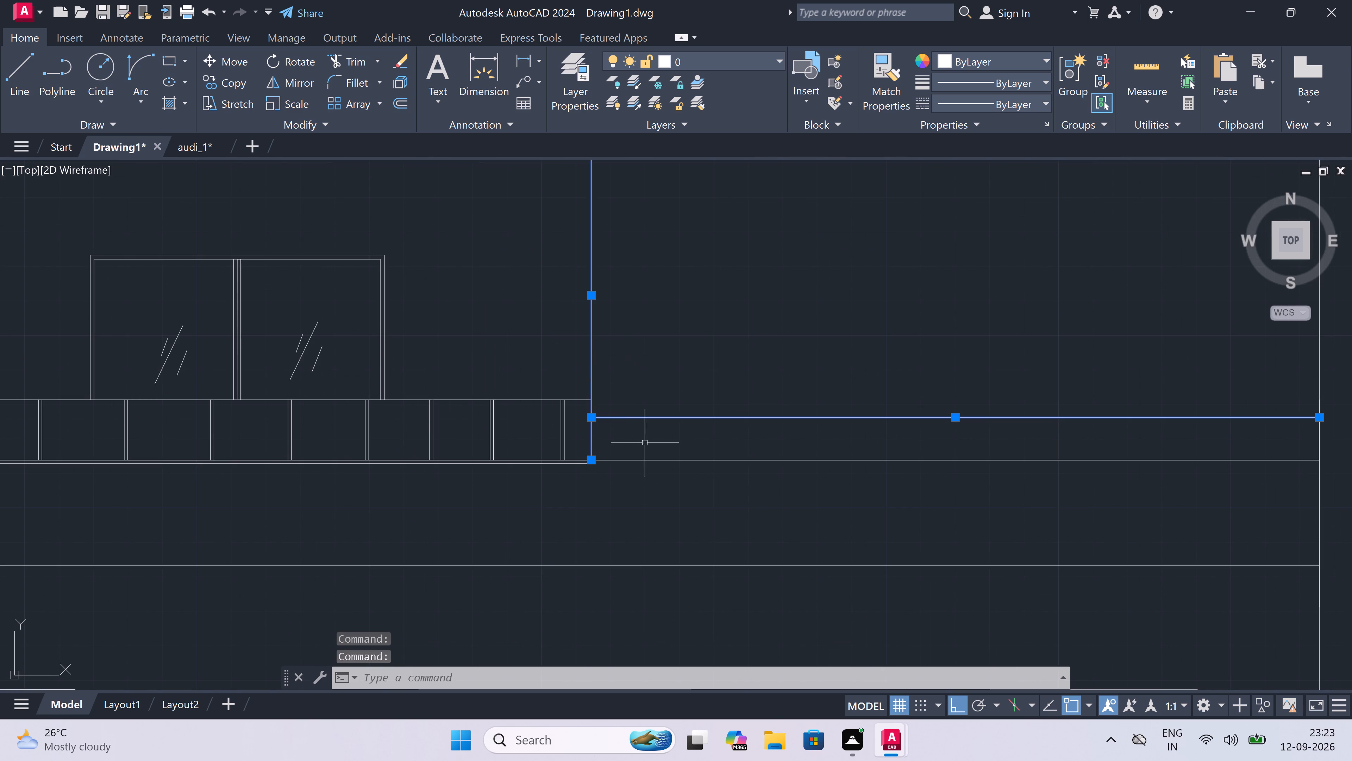
left_click(642, 462)
key("Delete")
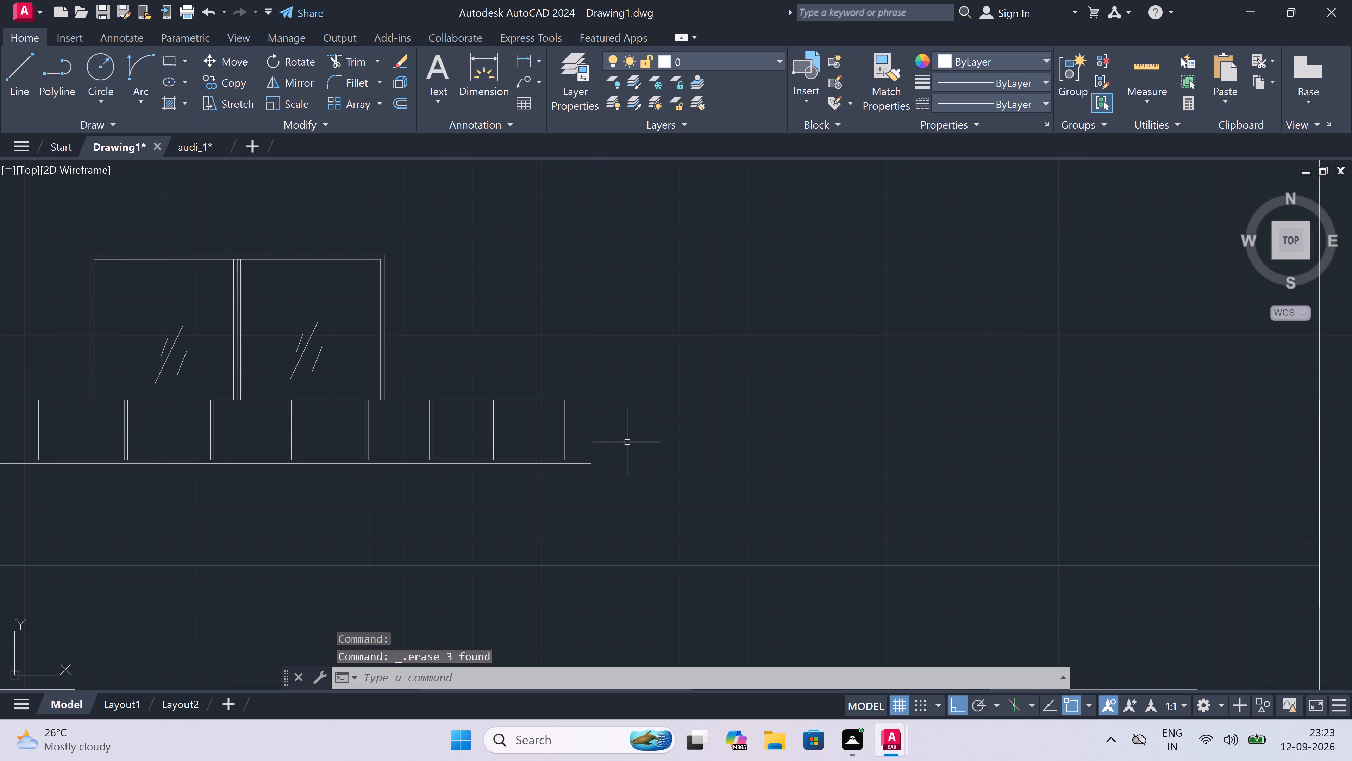
Draw a line about 4'-3" rightward from the projecting frame's lower-right end, then vertically up to the horizontal line above.
type("L")
key("space")
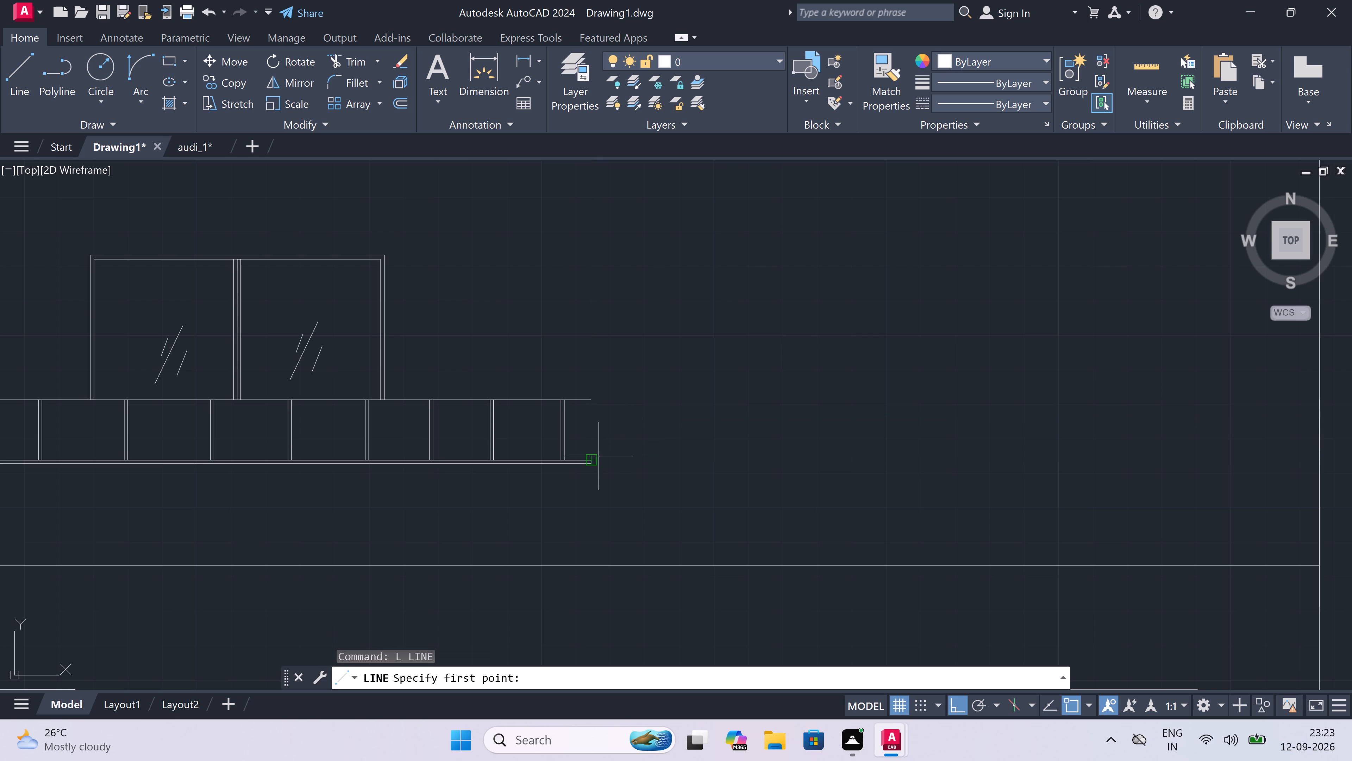
scroll(589, 464, "up", 2)
left_click_drag(589, 465, 598, 465)
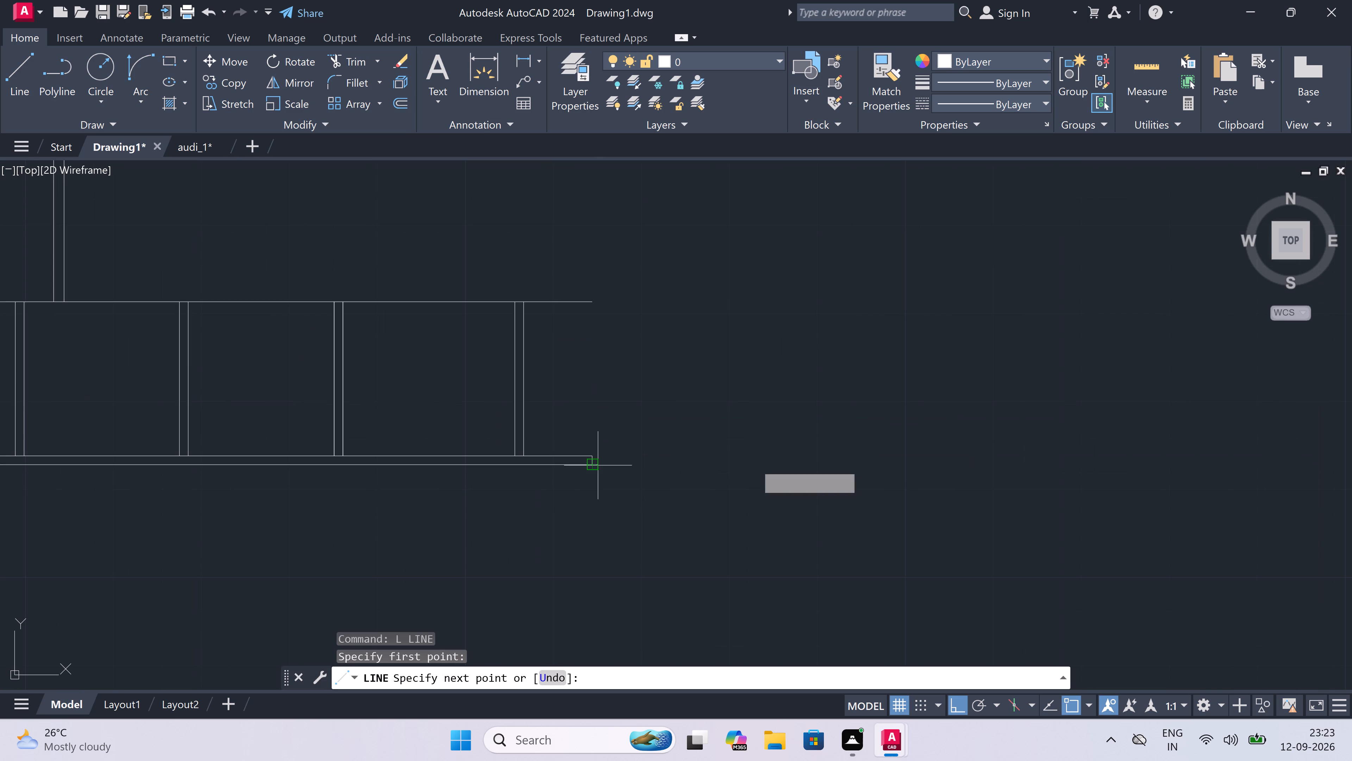
scroll(868, 446, "down", 3)
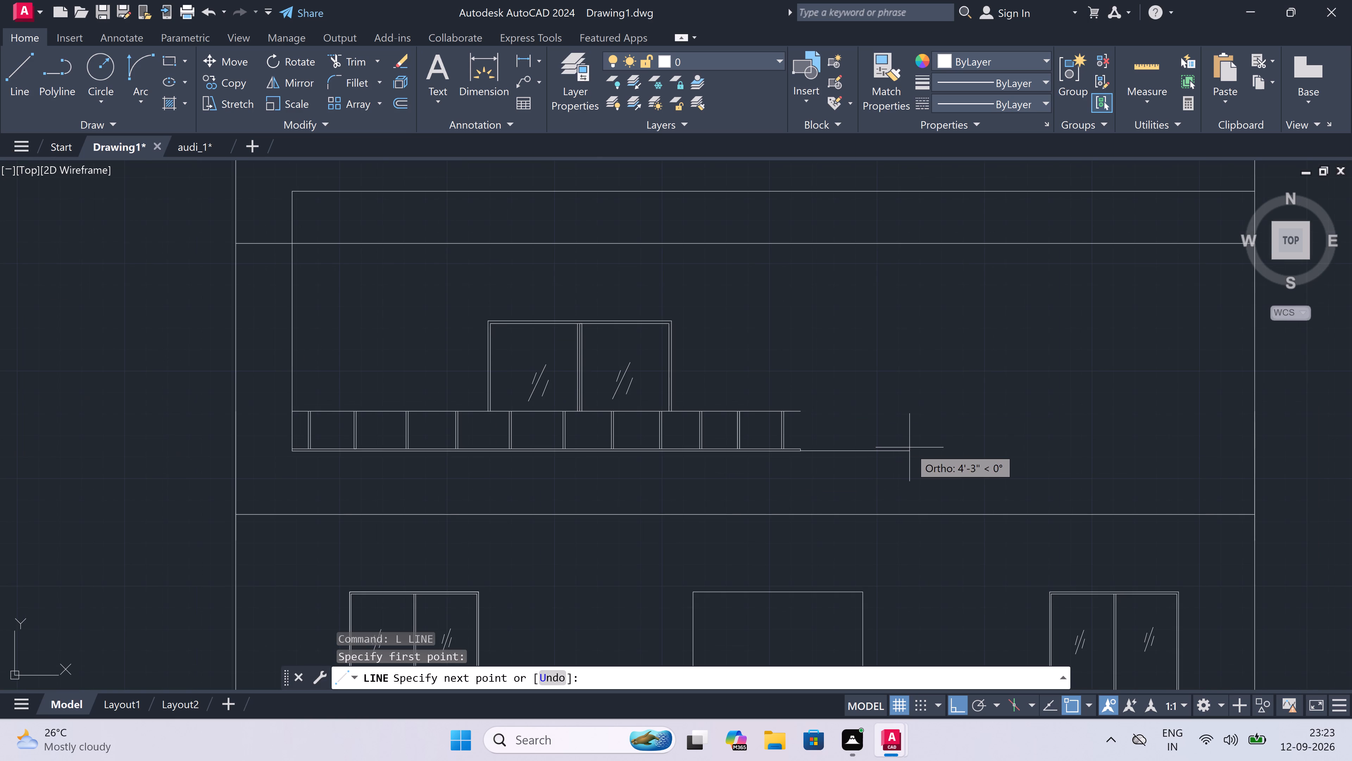
left_click(911, 447)
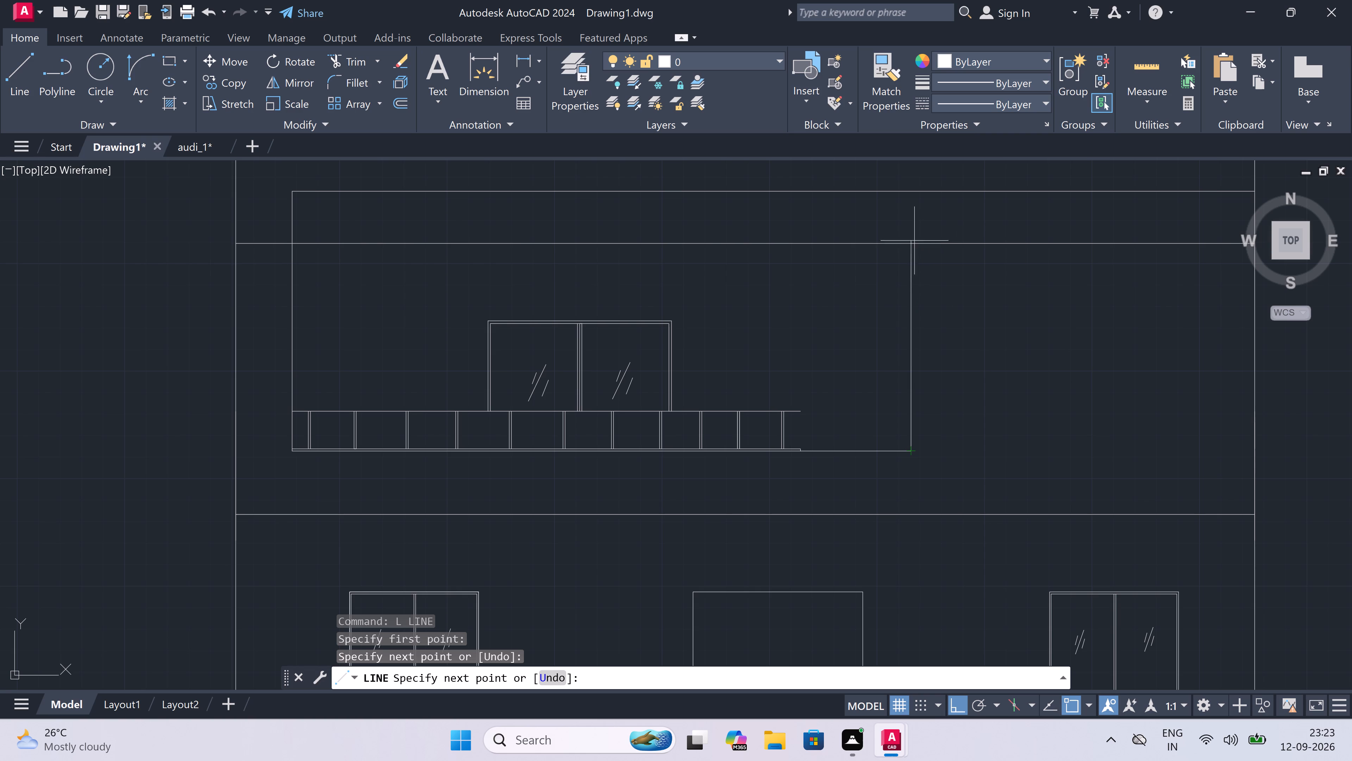
left_click(907, 246)
key("Escape")
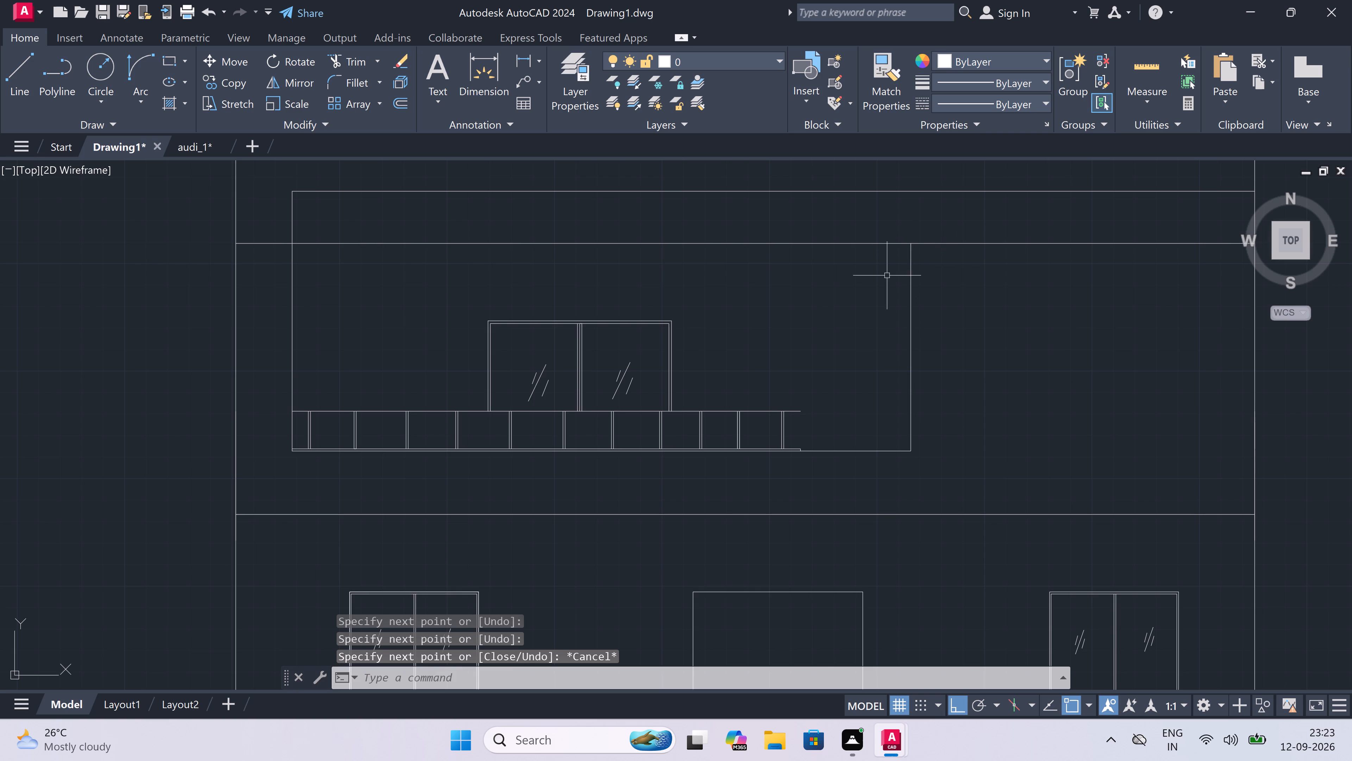
Draw a horizontal line extending the railing's top edge to the frame's new right side.
key("space")
scroll(803, 427, "up", 2)
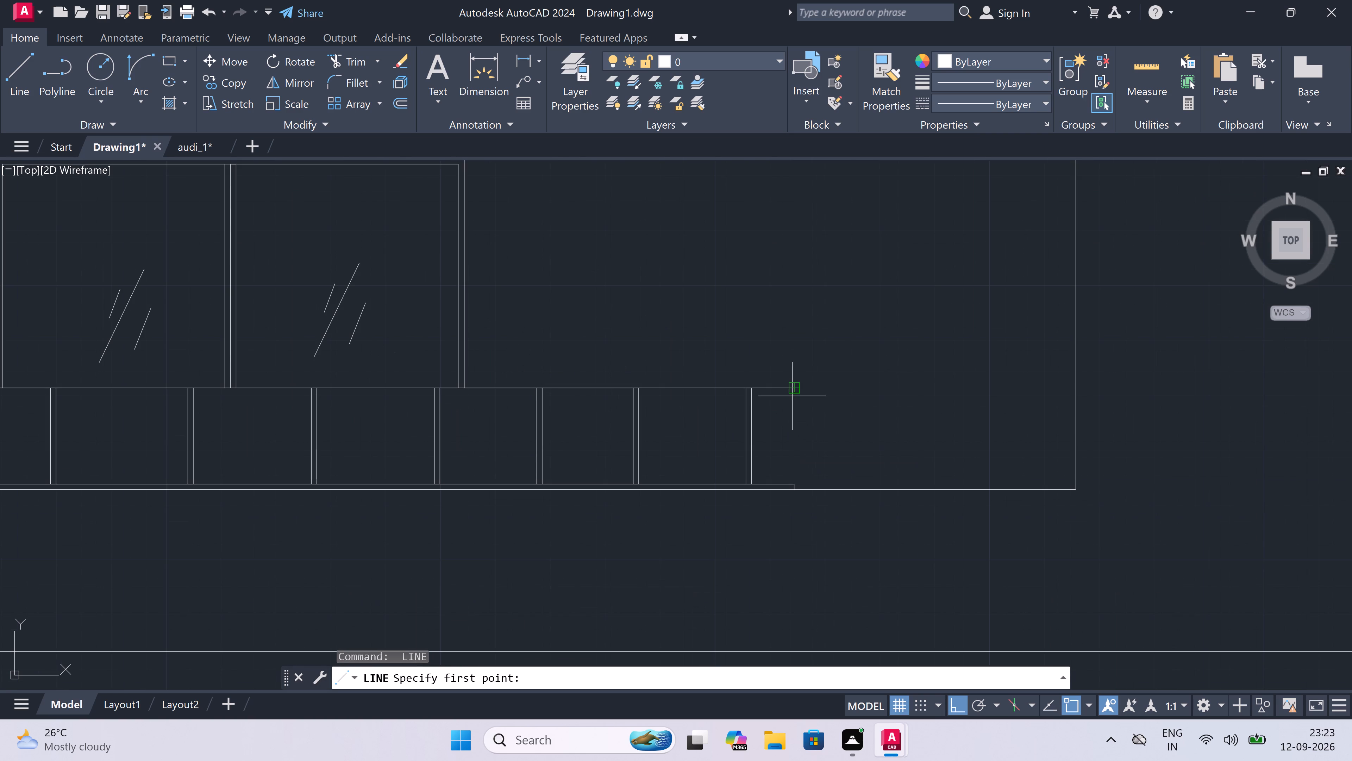
left_click(792, 383)
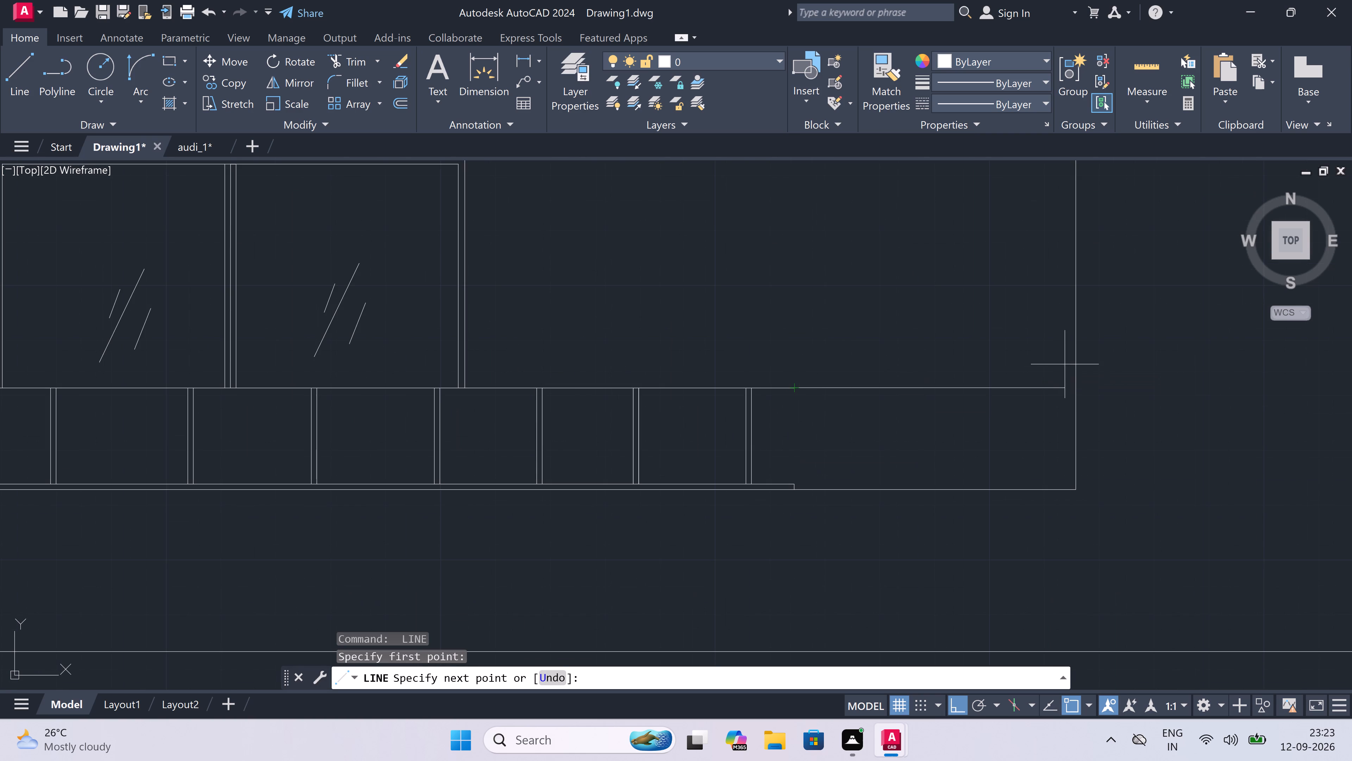
double_click(1077, 384)
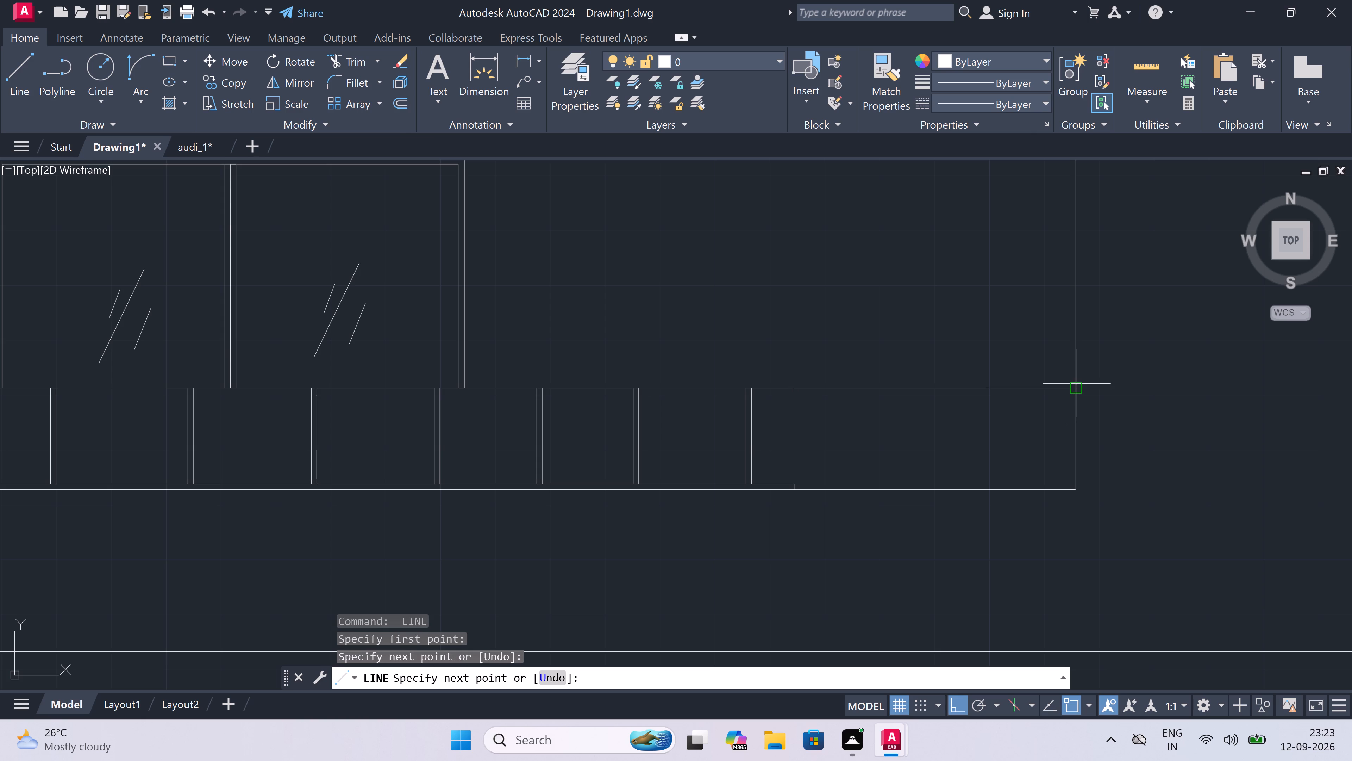
key("Escape")
Trim away the short vertical stub left between the two bottom railing lines at the frame's former right end.
scroll(803, 501, "up", 4)
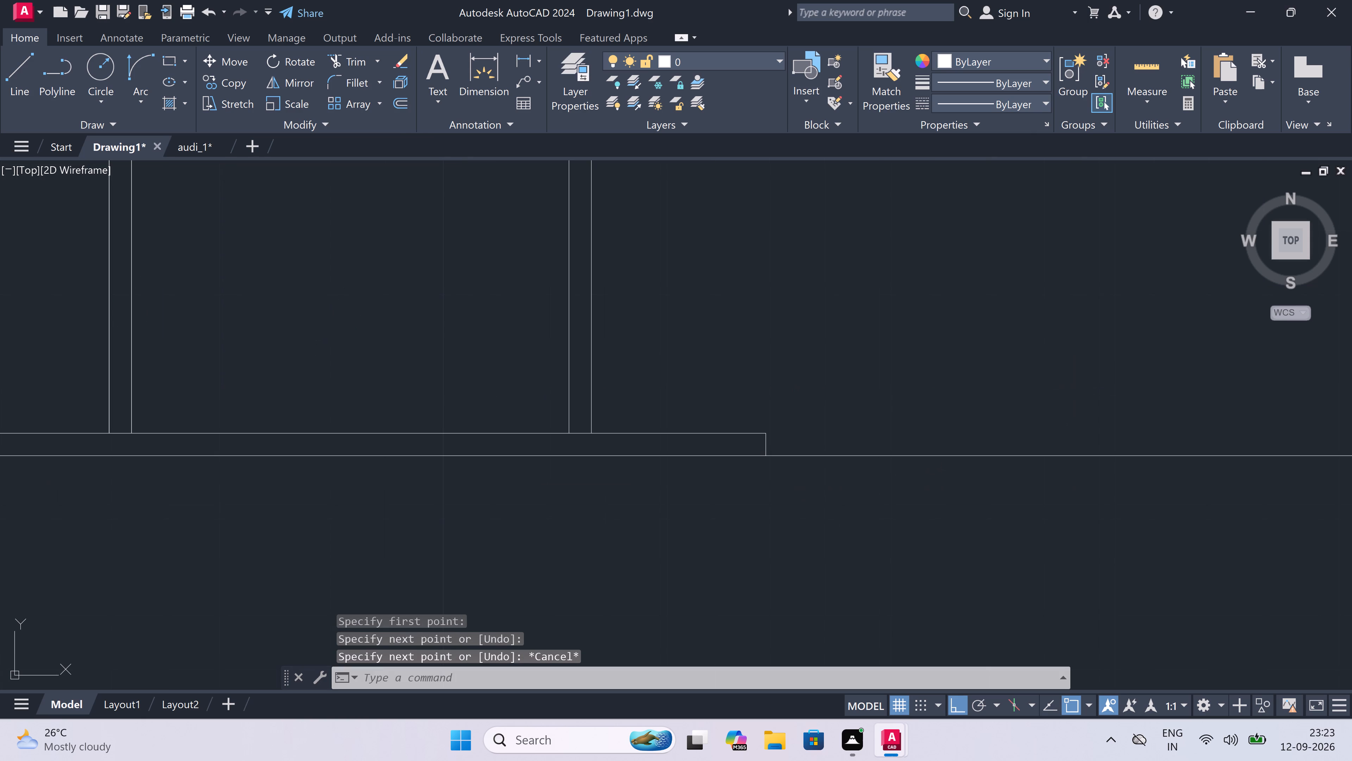
type("TR")
key("space")
left_click(764, 443)
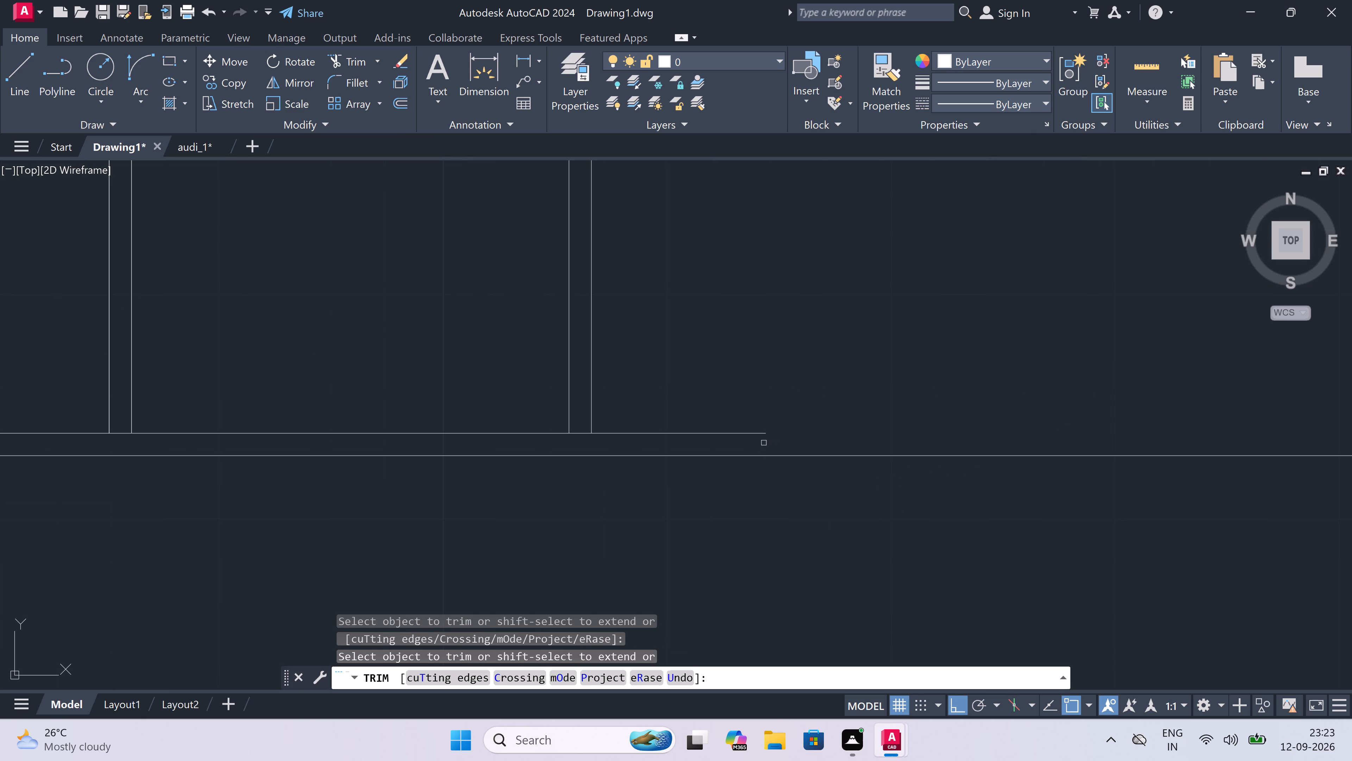
key("Escape")
Draw a horizontal line extending the upper of the two bottom railing lines to the frame's new right side.
key("l")
key("space")
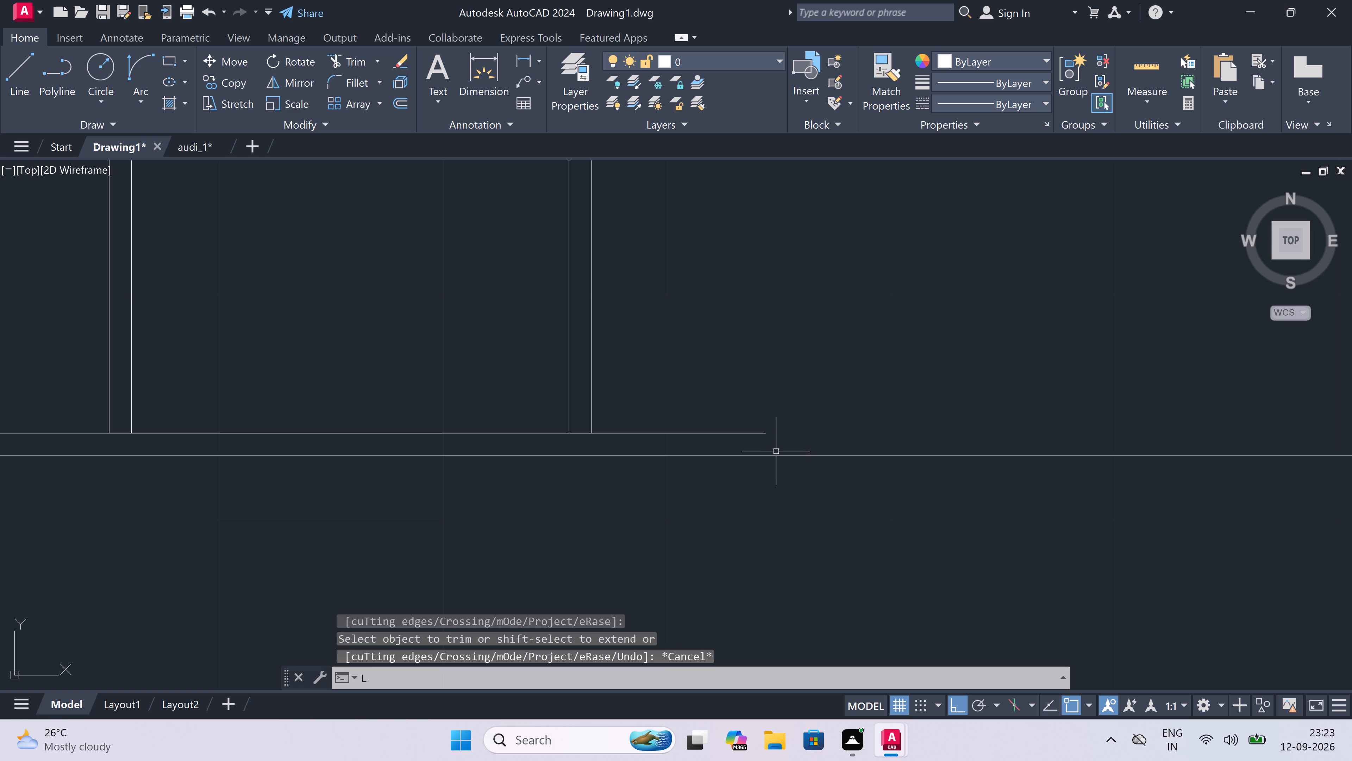
left_click(767, 431)
scroll(861, 407, "down", 4)
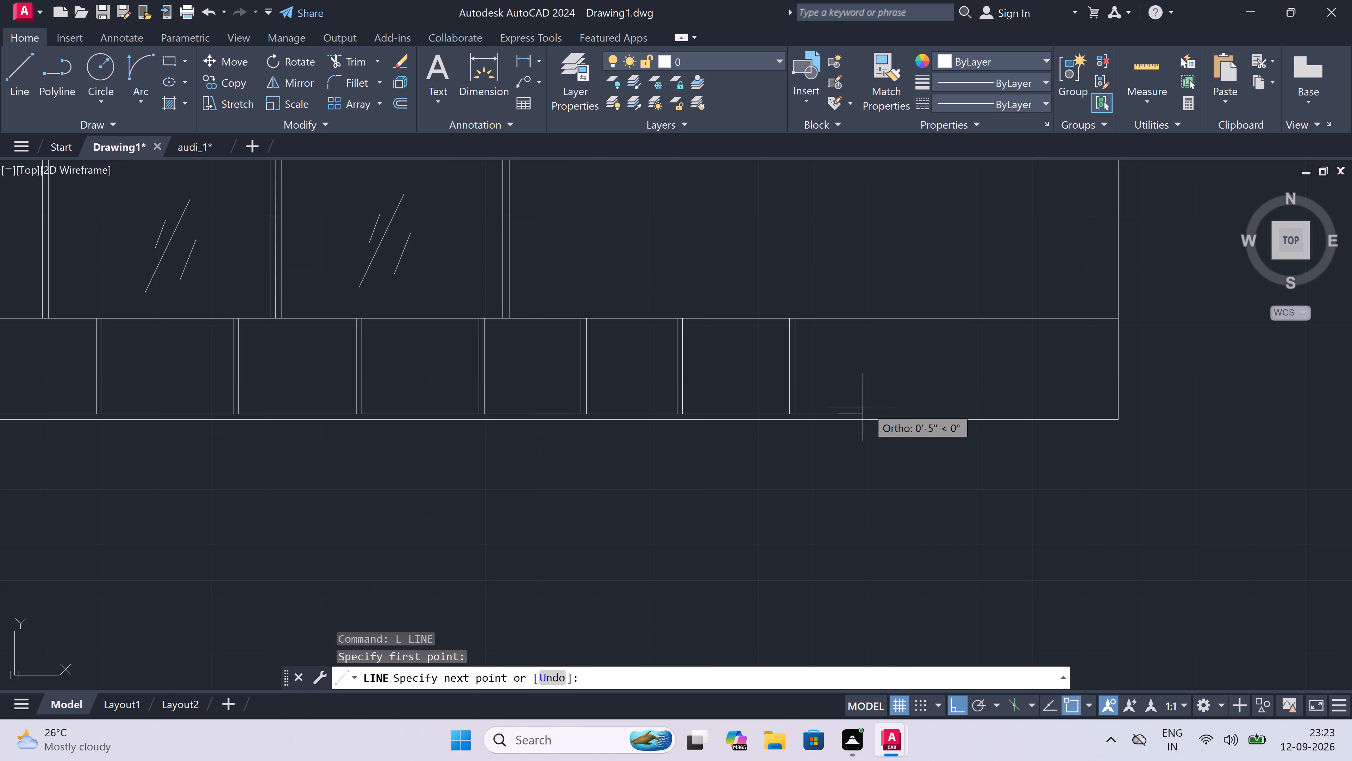
scroll(1133, 403, "up", 2)
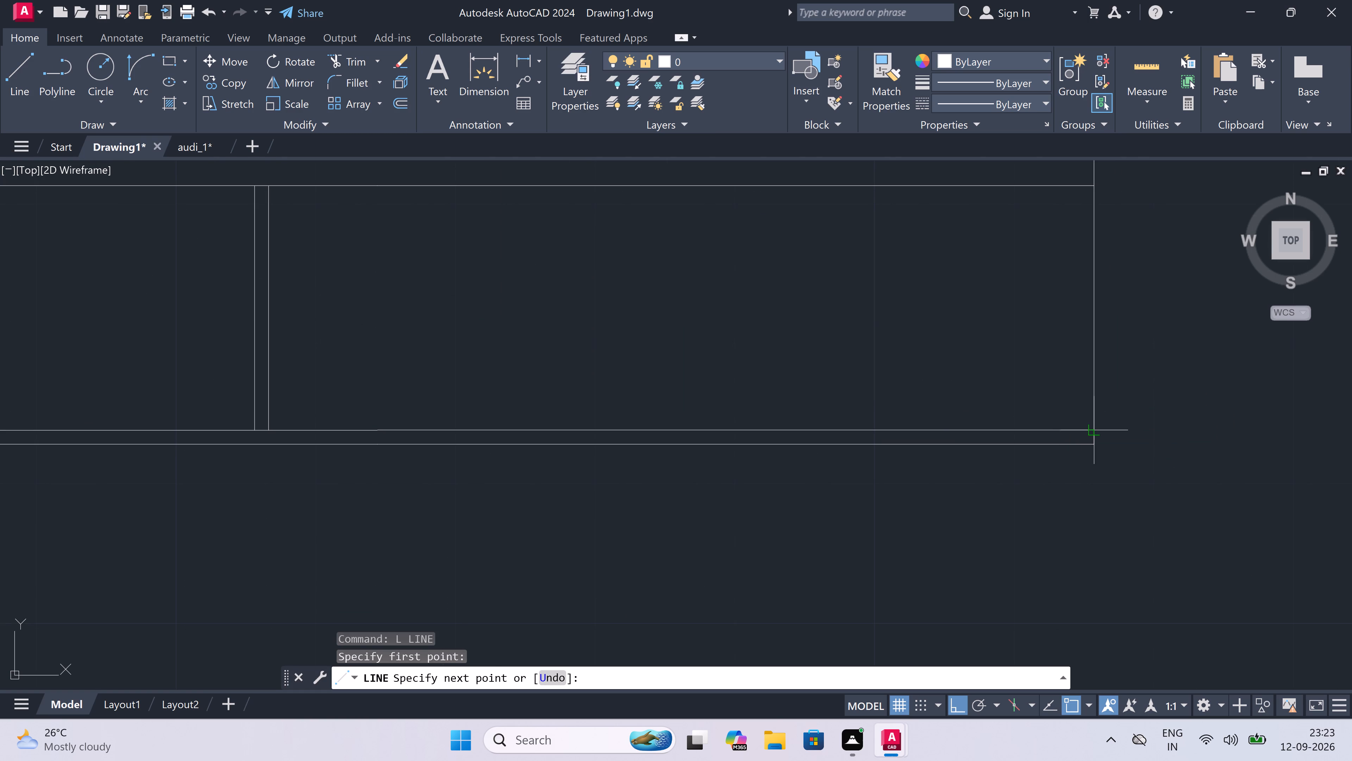
left_click(1094, 429)
key("Escape")
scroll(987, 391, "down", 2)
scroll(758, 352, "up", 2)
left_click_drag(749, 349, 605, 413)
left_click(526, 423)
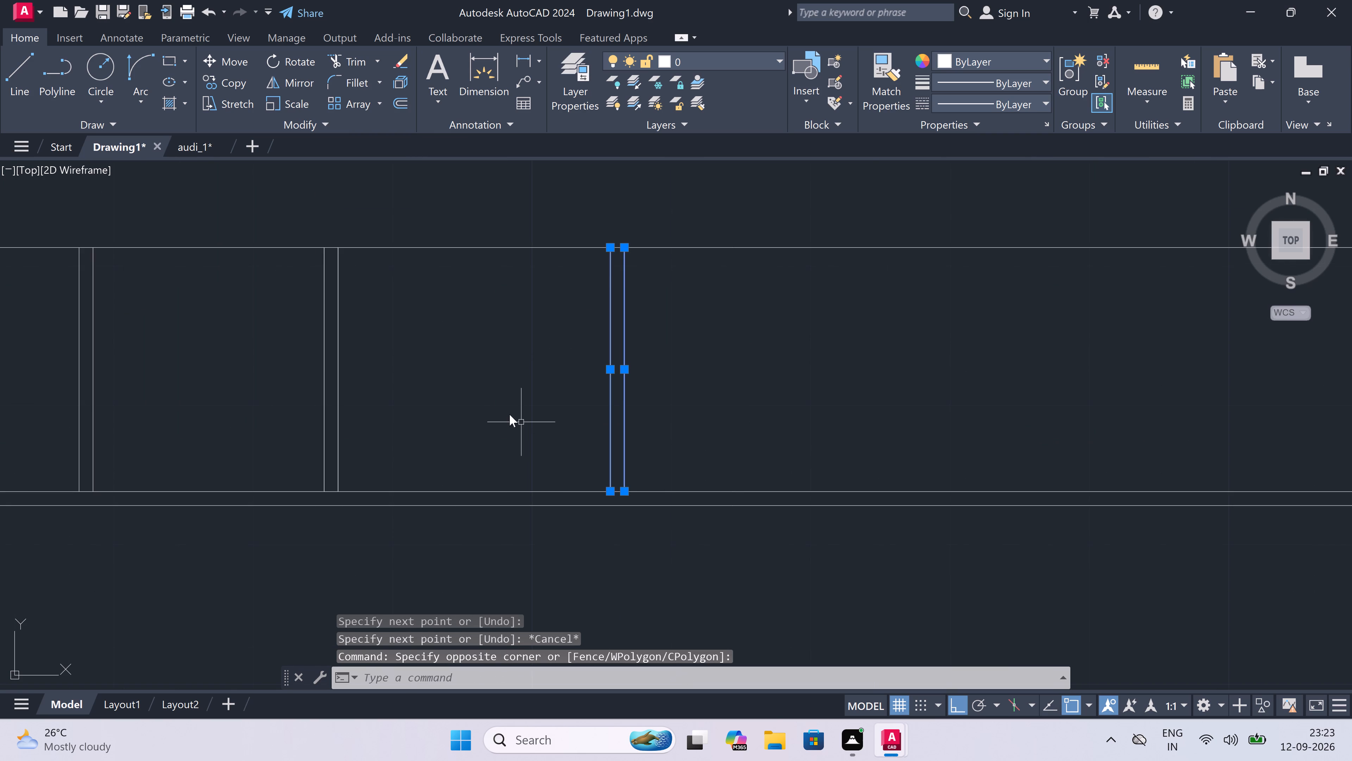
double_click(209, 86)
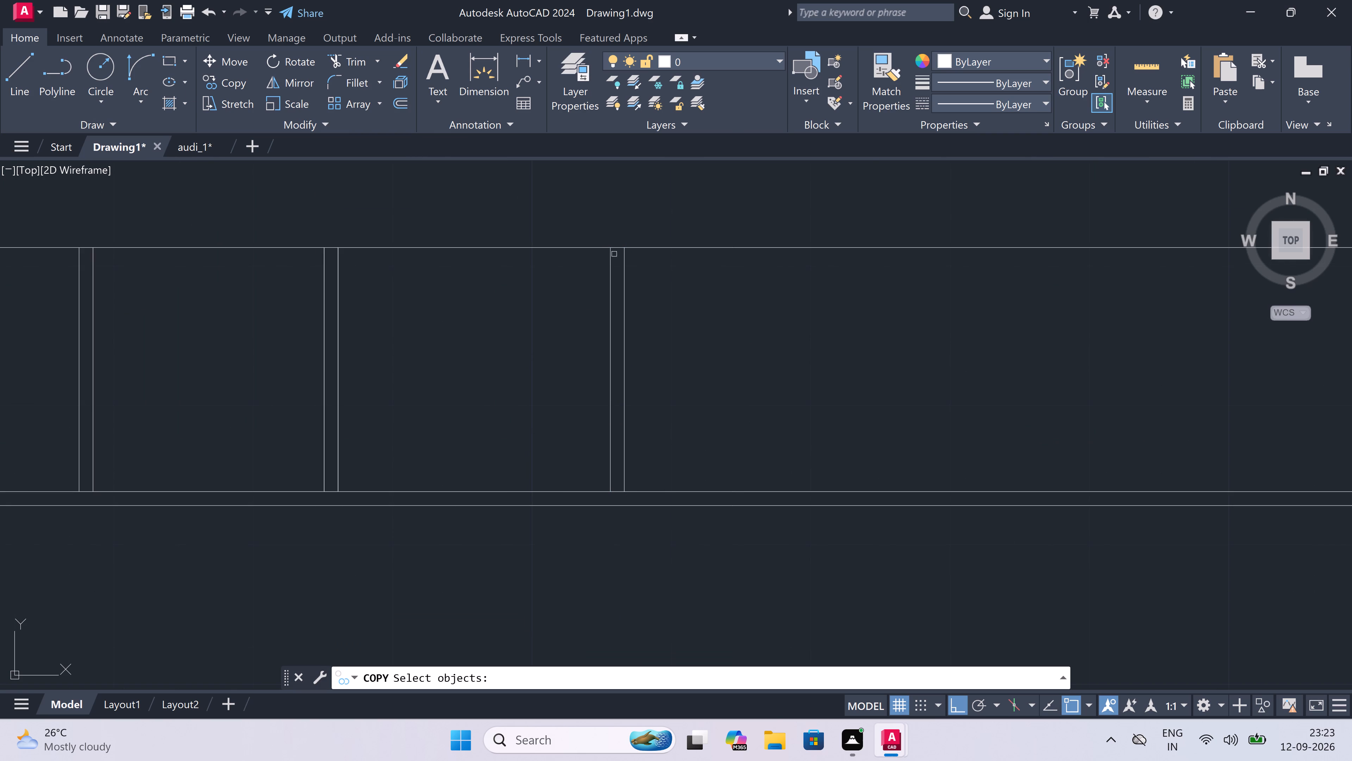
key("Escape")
Copy the last baluster to two roughly evenly spaced positions in the extended part of the railing.
left_click_drag(694, 289, 620, 341)
left_click(555, 375)
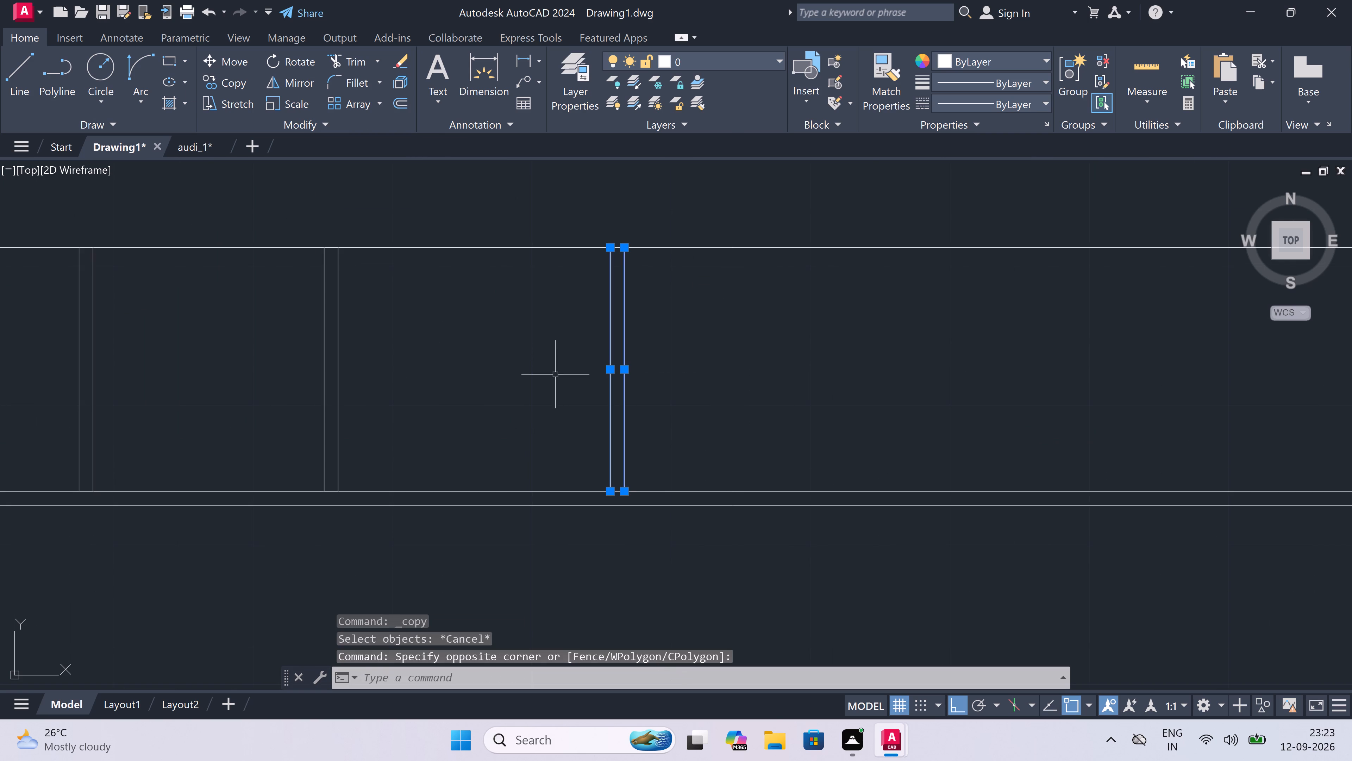
left_click(230, 82)
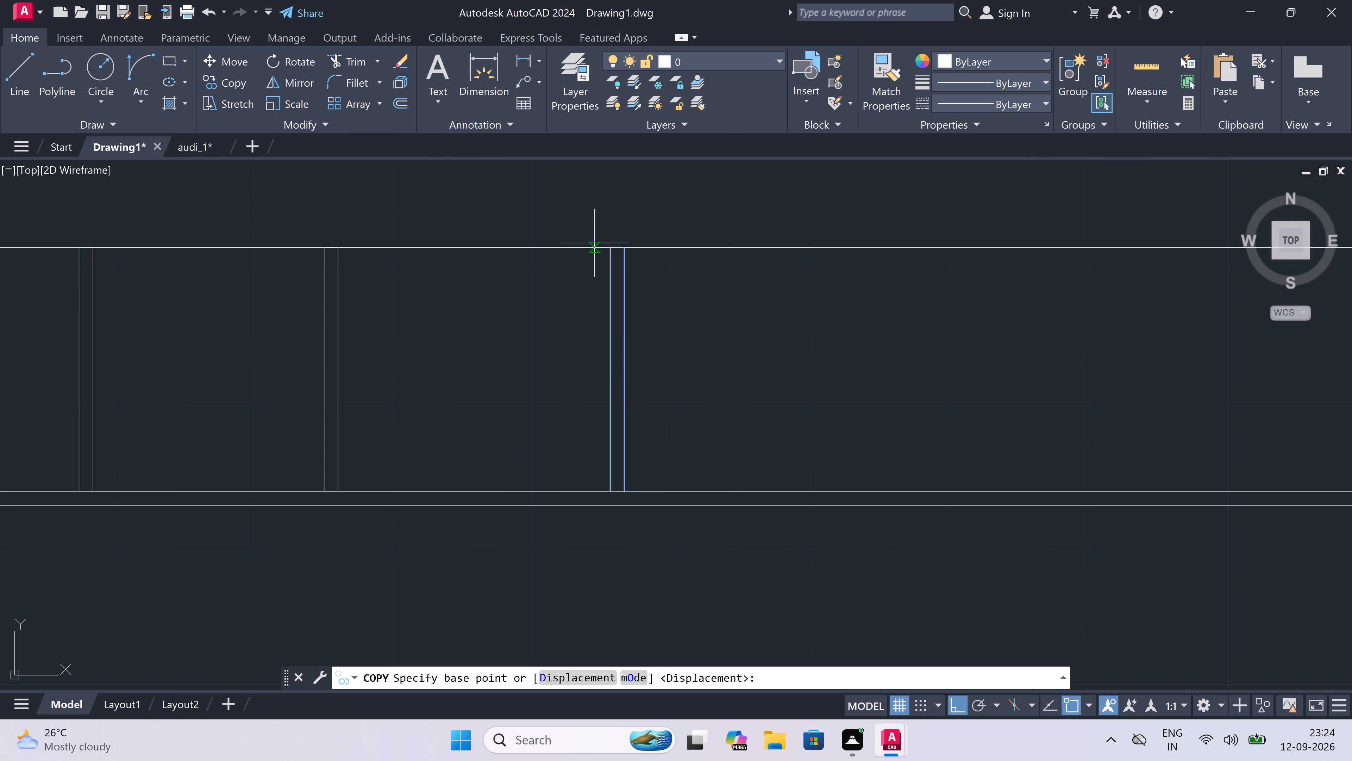
left_click_drag(627, 245, 640, 248)
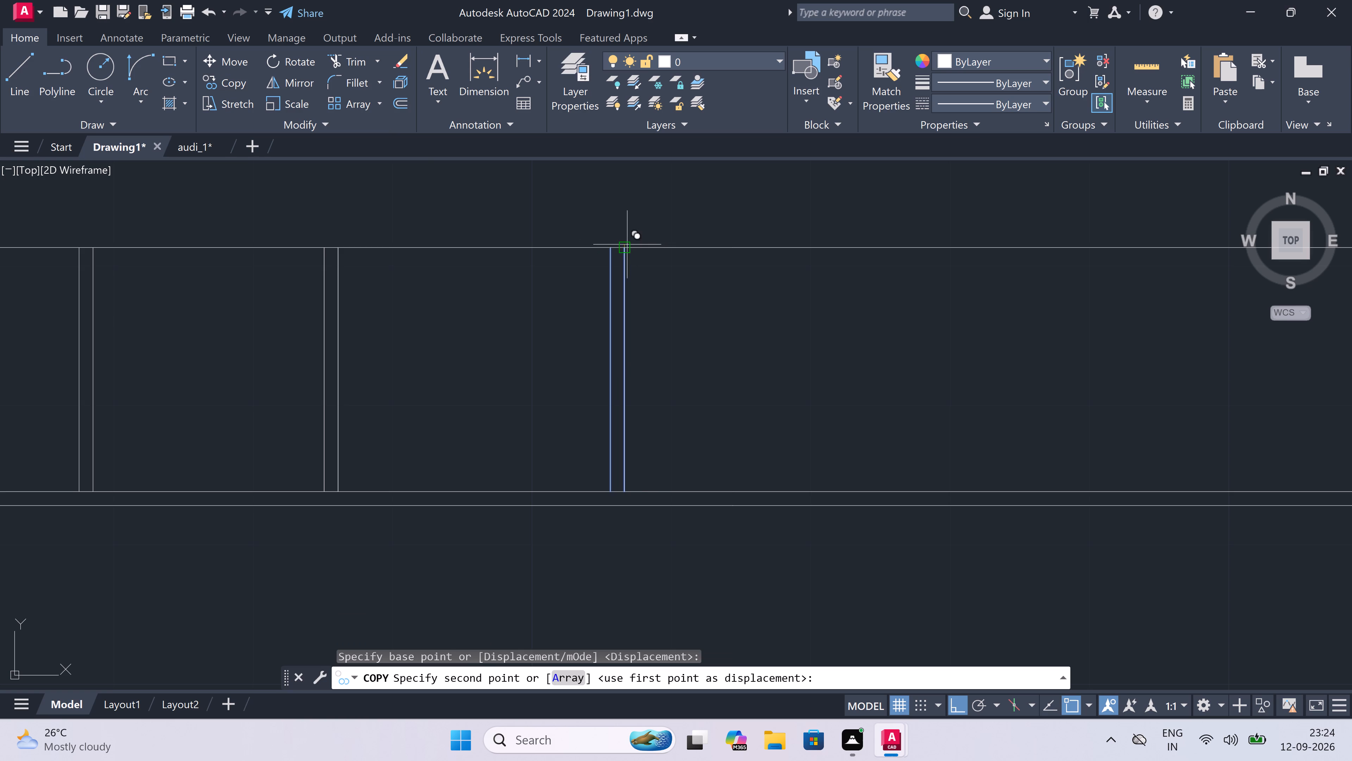
left_click(882, 244)
scroll(893, 239, "down", 3)
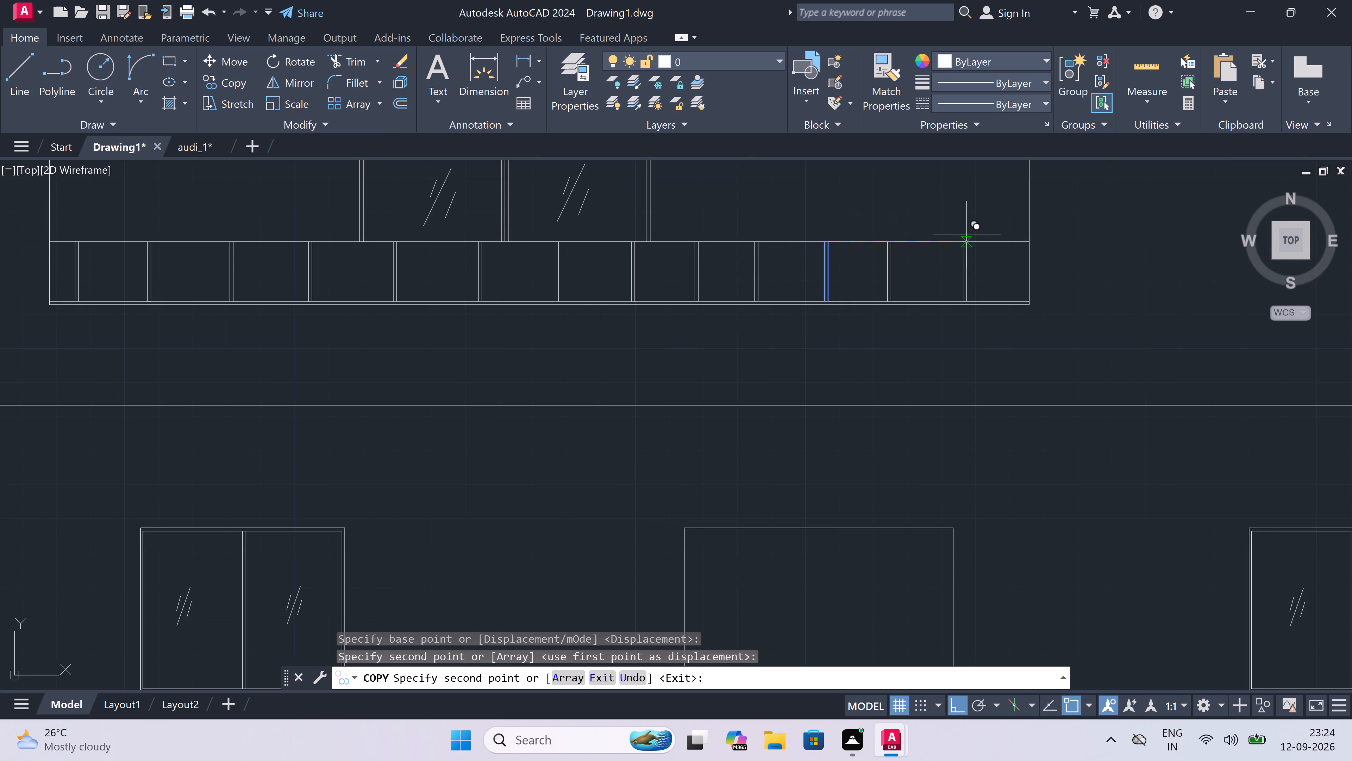
left_click(966, 239)
key("Escape")
Review the front elevation with its extended railing frame, alongside the floor plan.
scroll(925, 248, "down", 1)
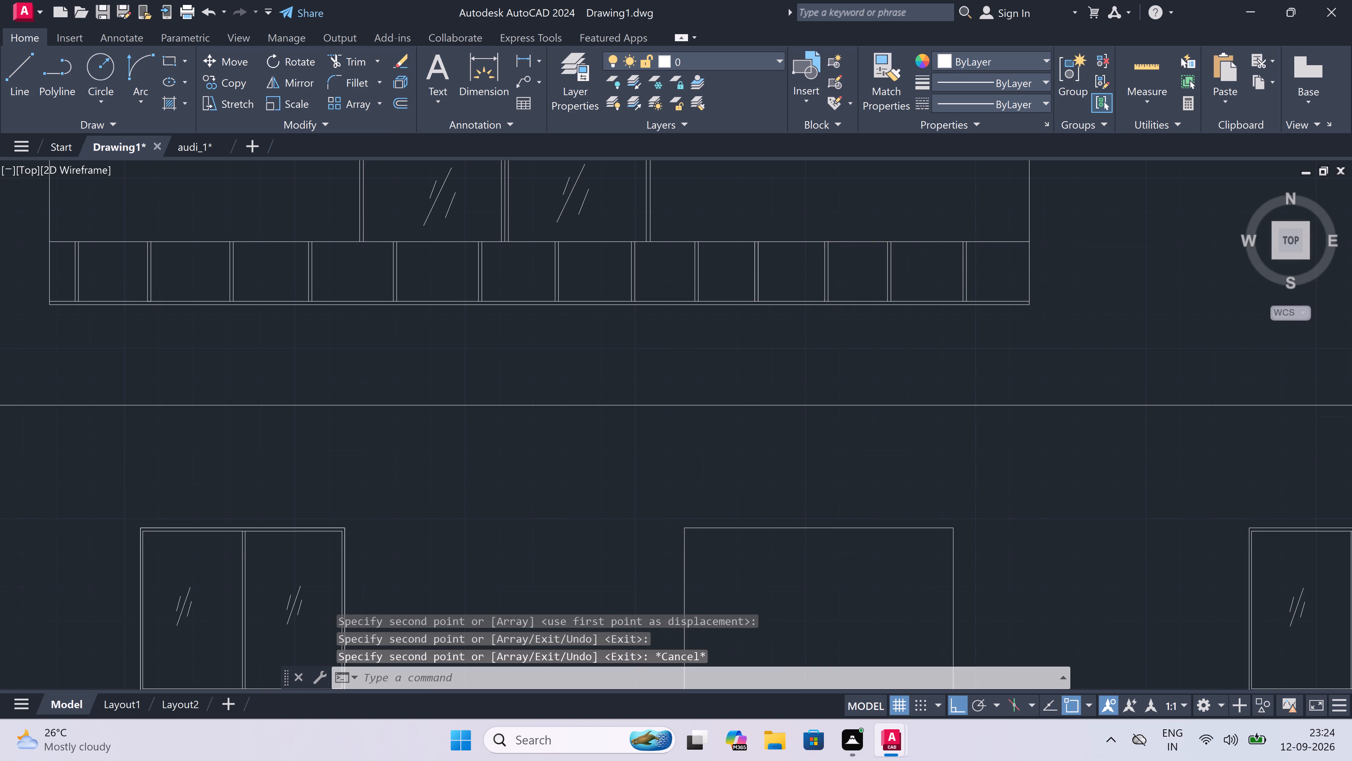
scroll(925, 248, "down", 4)
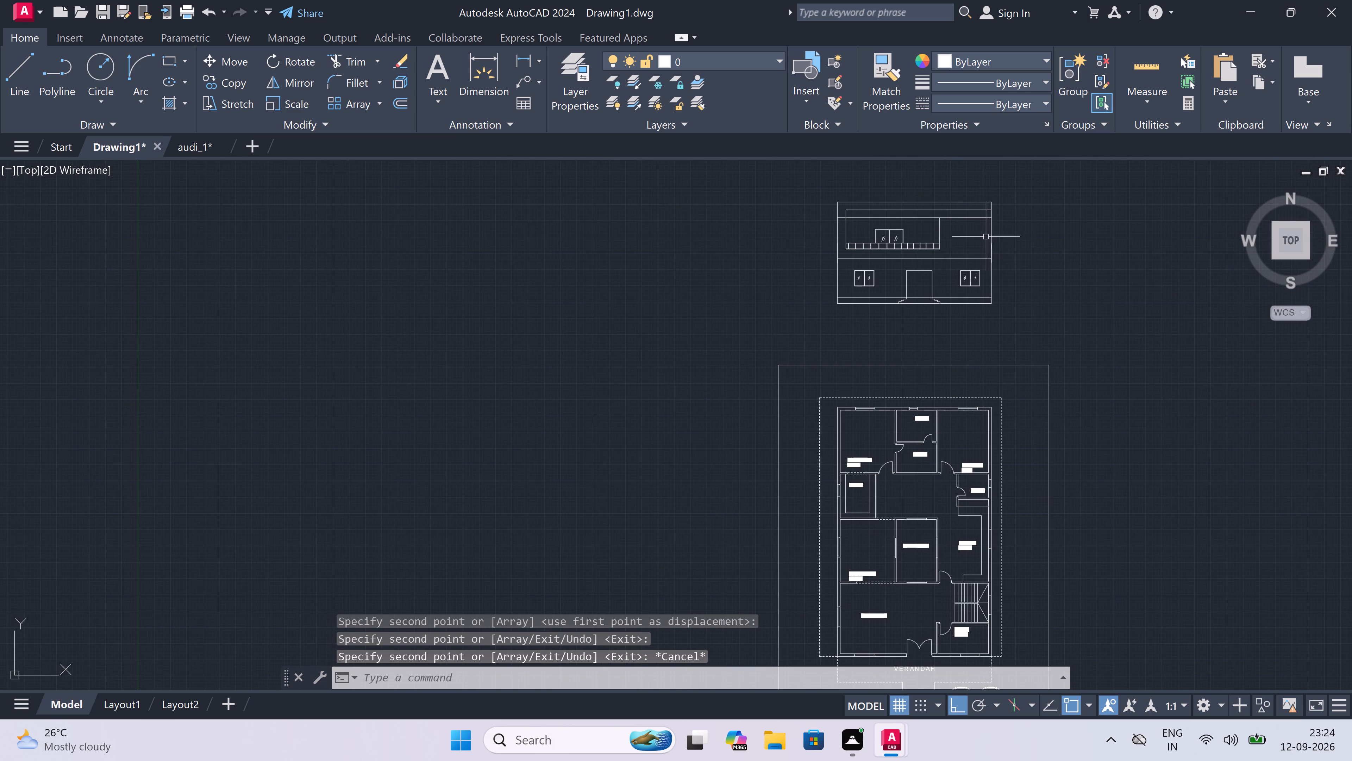
scroll(951, 205, "up", 1)
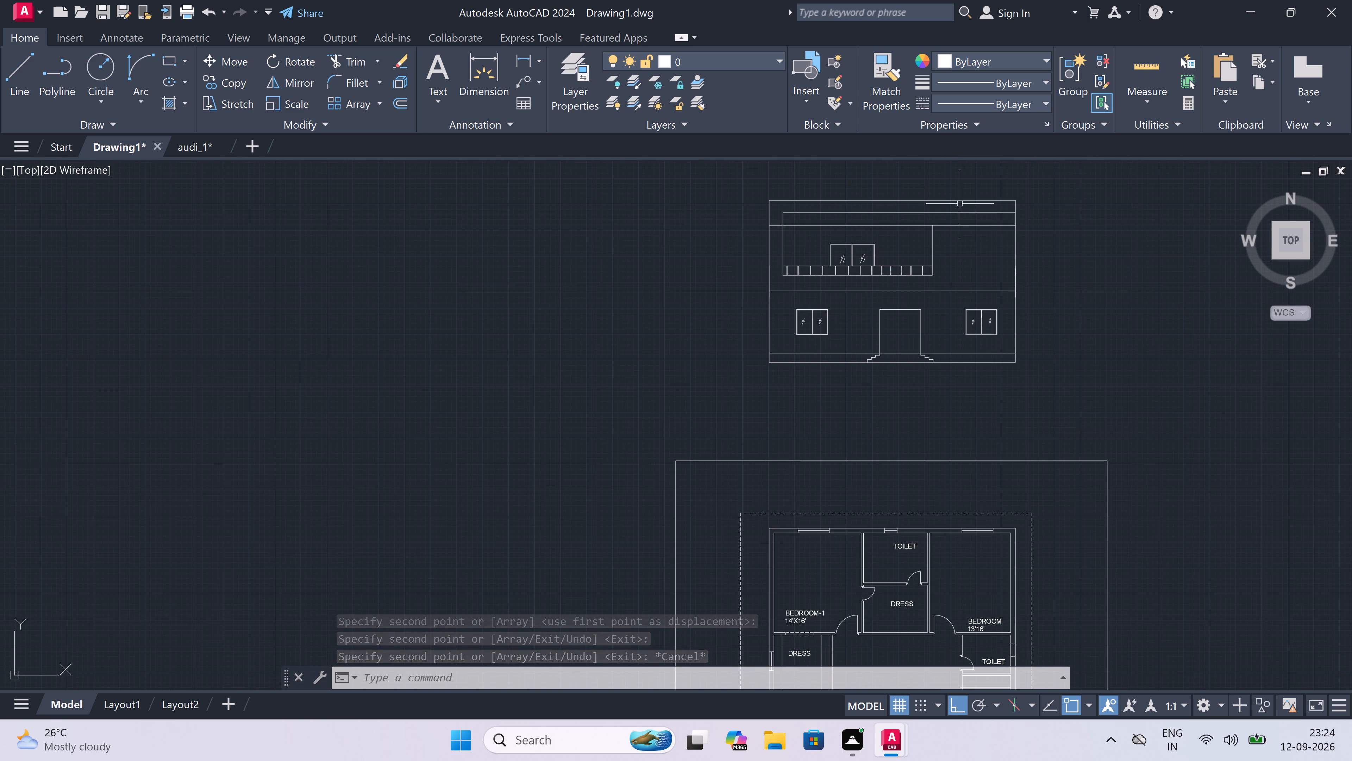
scroll(940, 233, "down", 3)
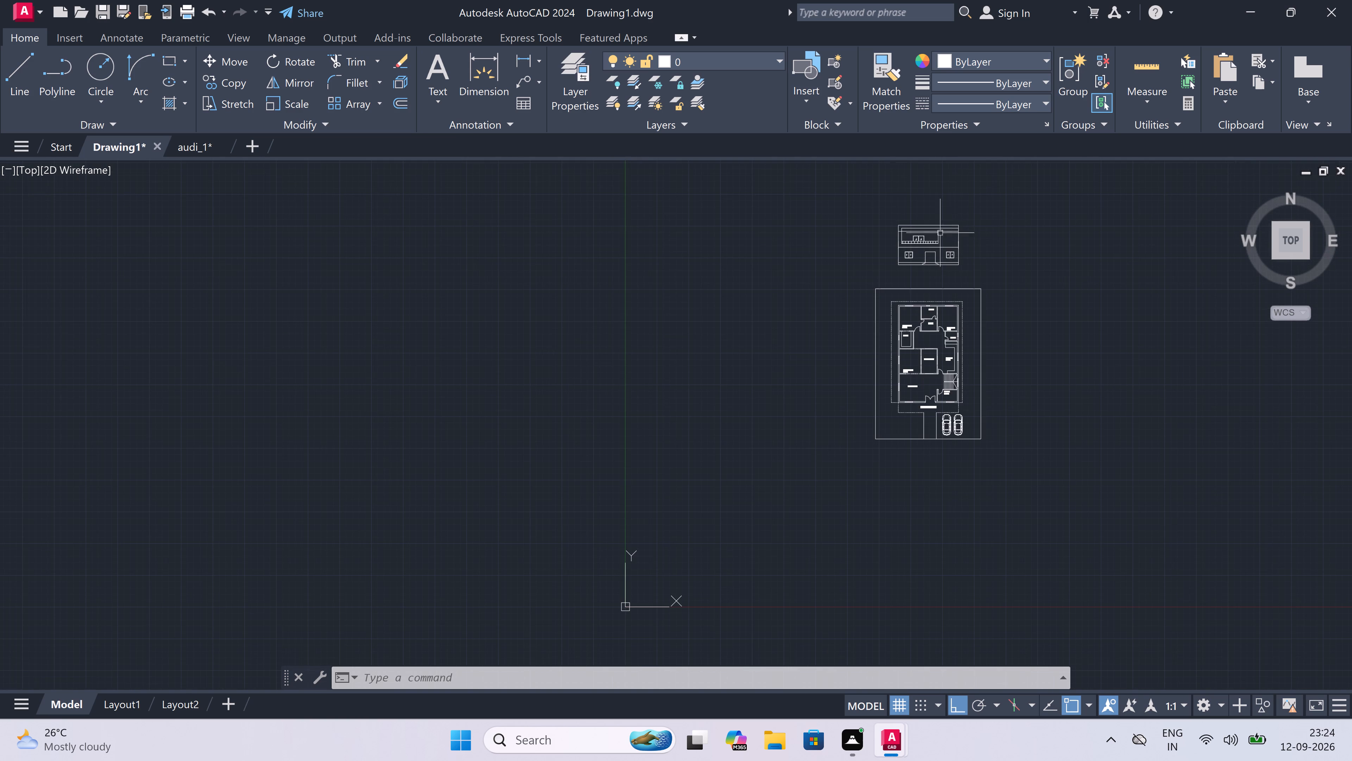
scroll(978, 212, "up", 4)
scroll(878, 329, "up", 1)
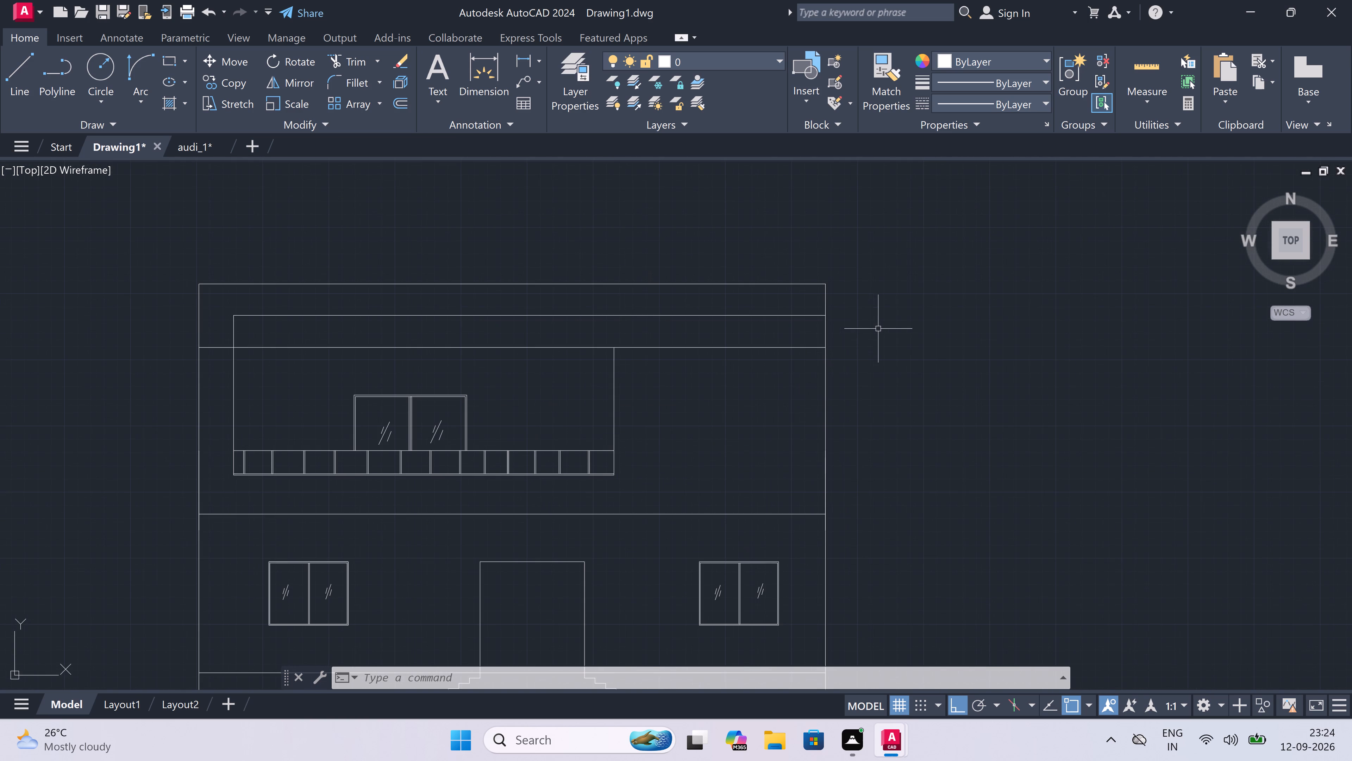
scroll(874, 348, "down", 1)
scroll(854, 421, "up", 1)
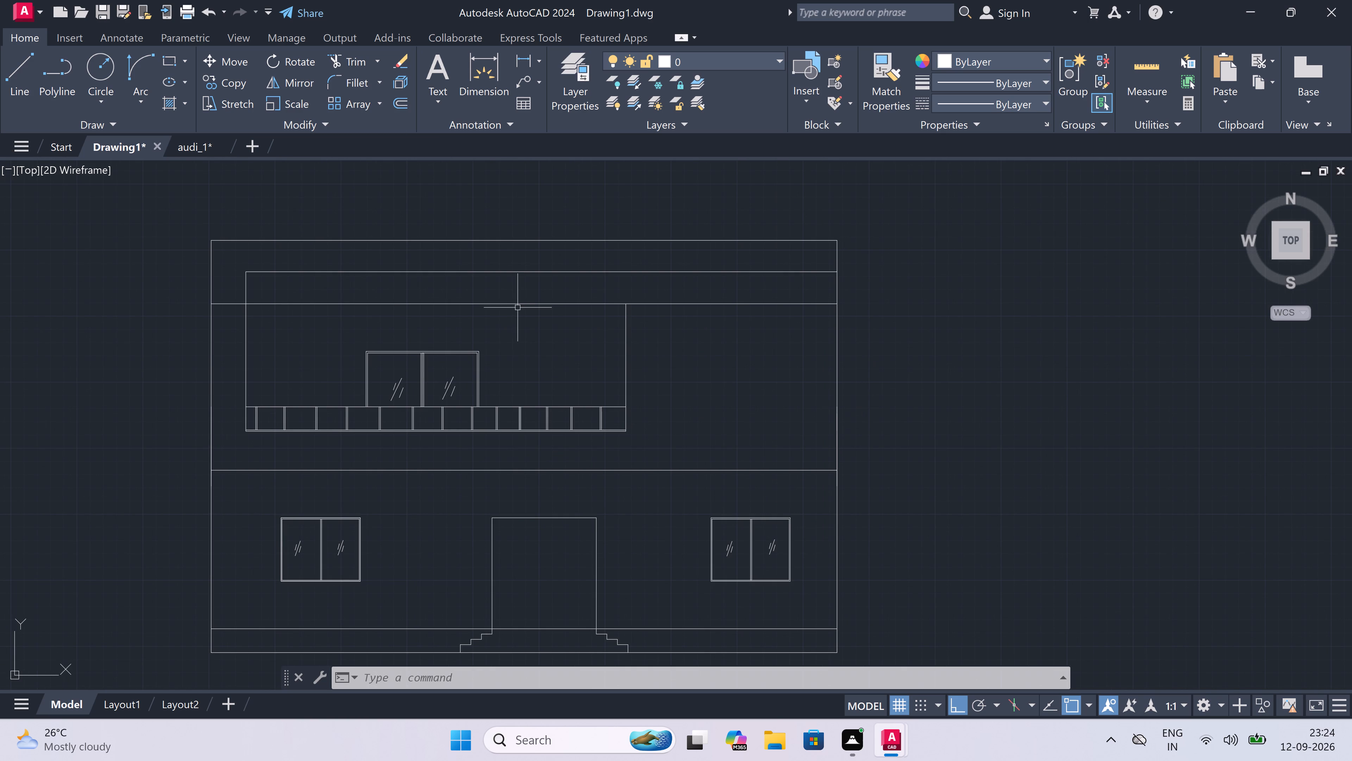
Draw a horizontal line from the lower-right corner of the upper-storey railing frame to the building's right outer wall.
scroll(703, 362, "up", 2)
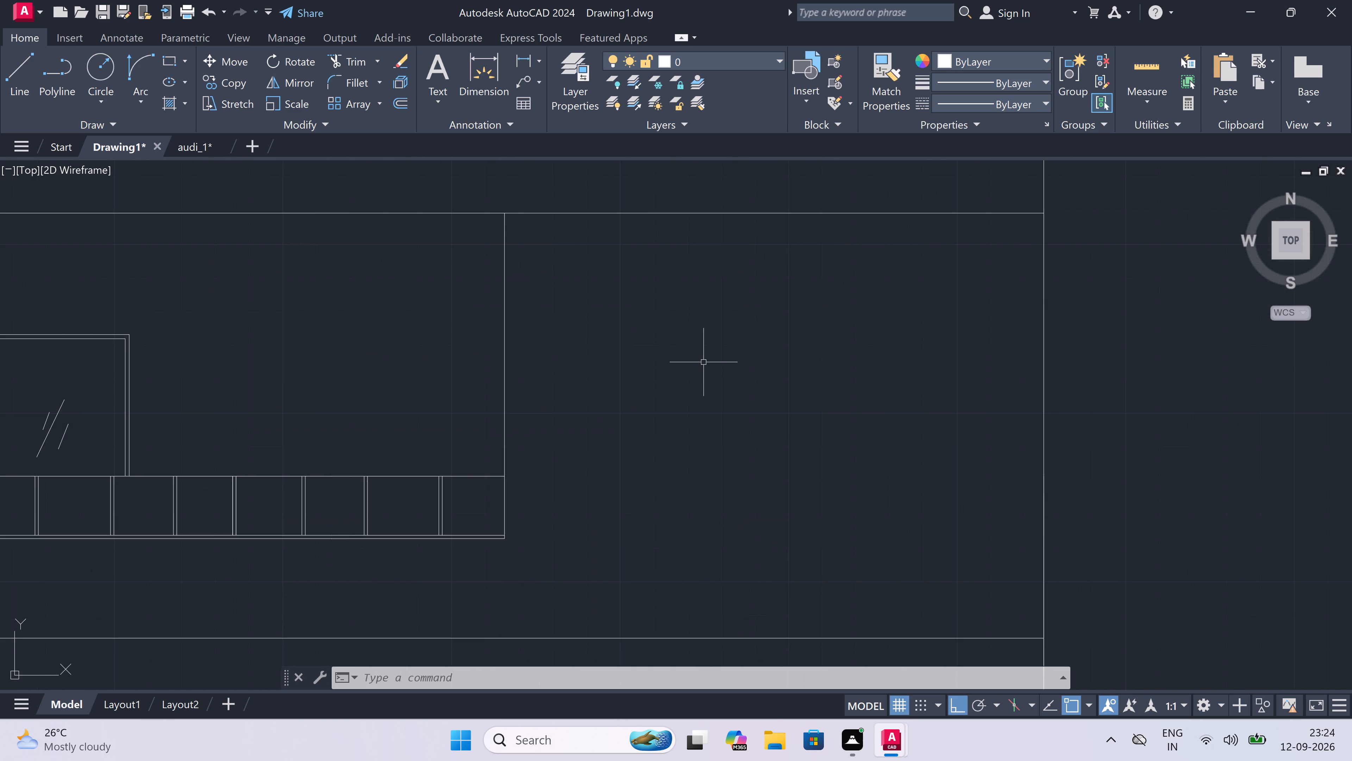
type("L")
key("space")
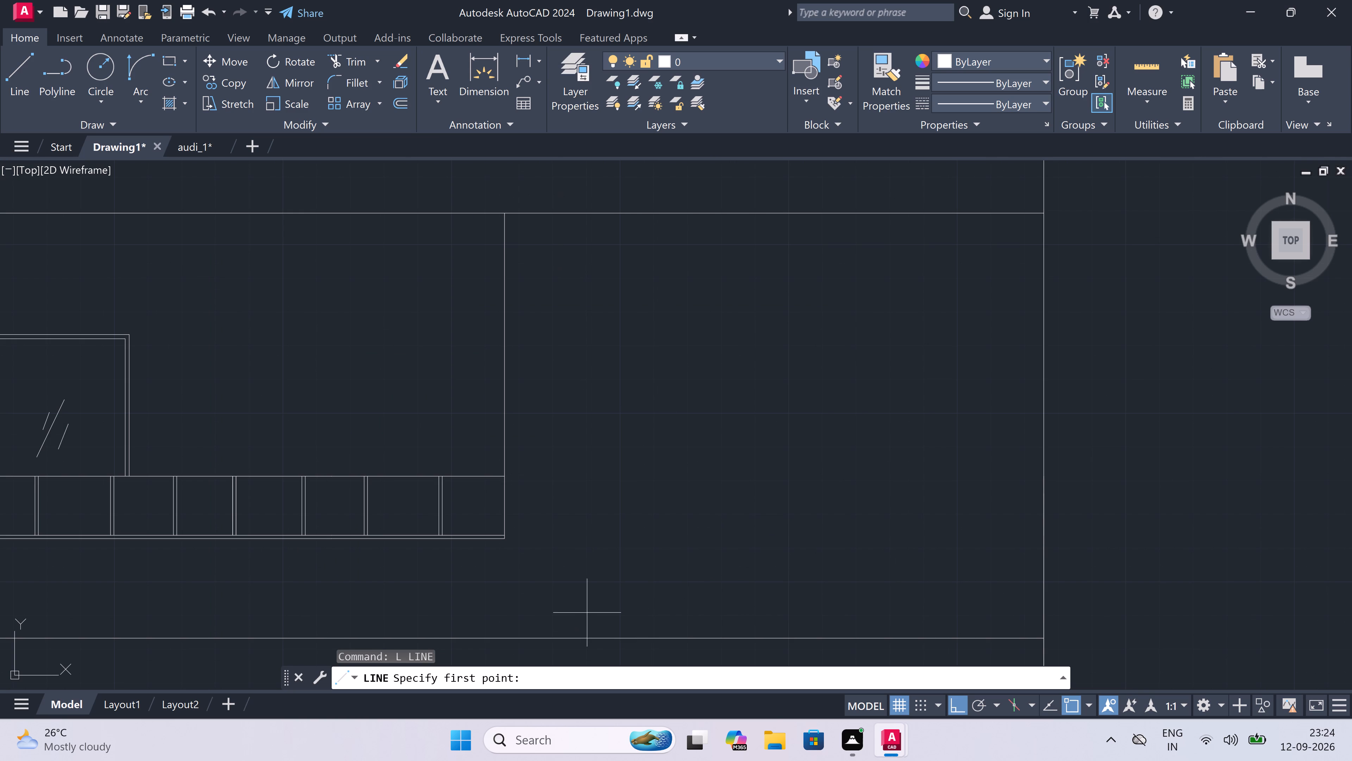
scroll(553, 580, "up", 2)
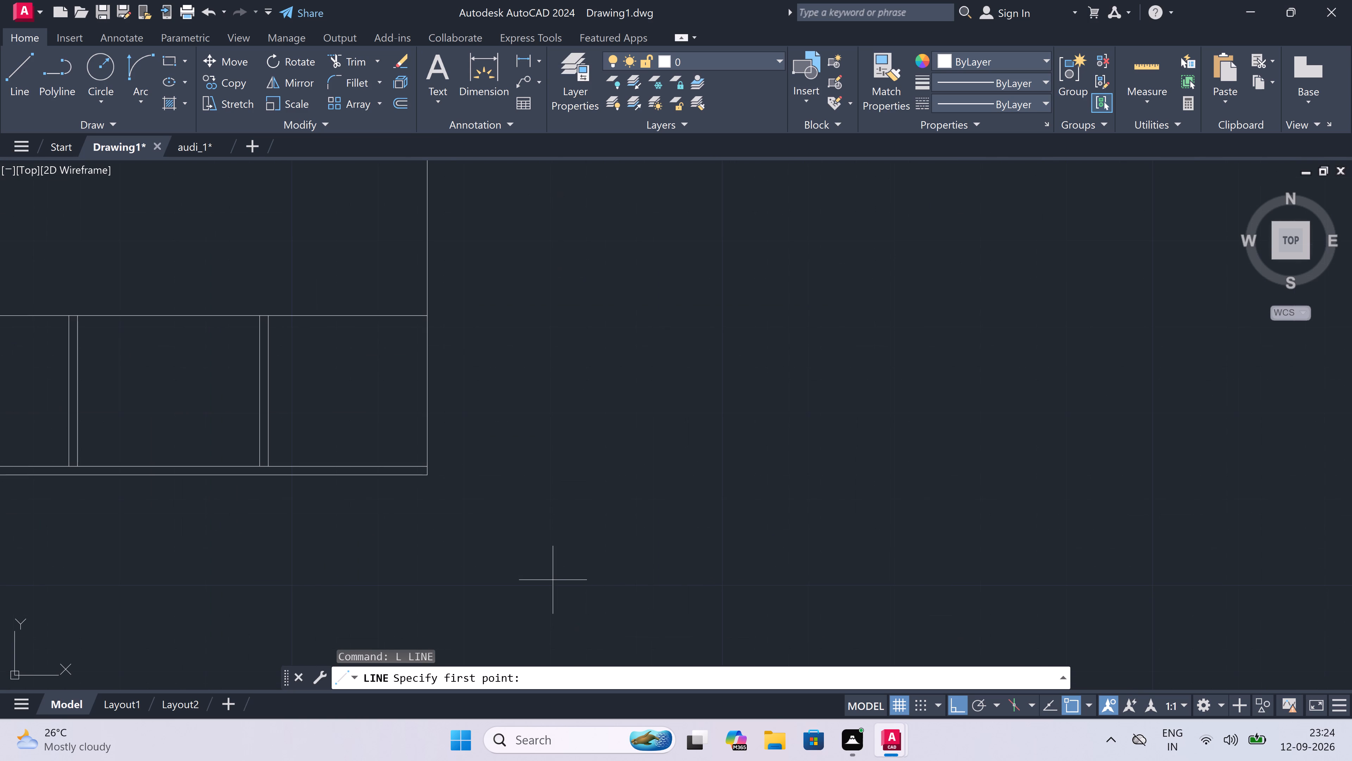
left_click(432, 472)
scroll(576, 474, "down", 4)
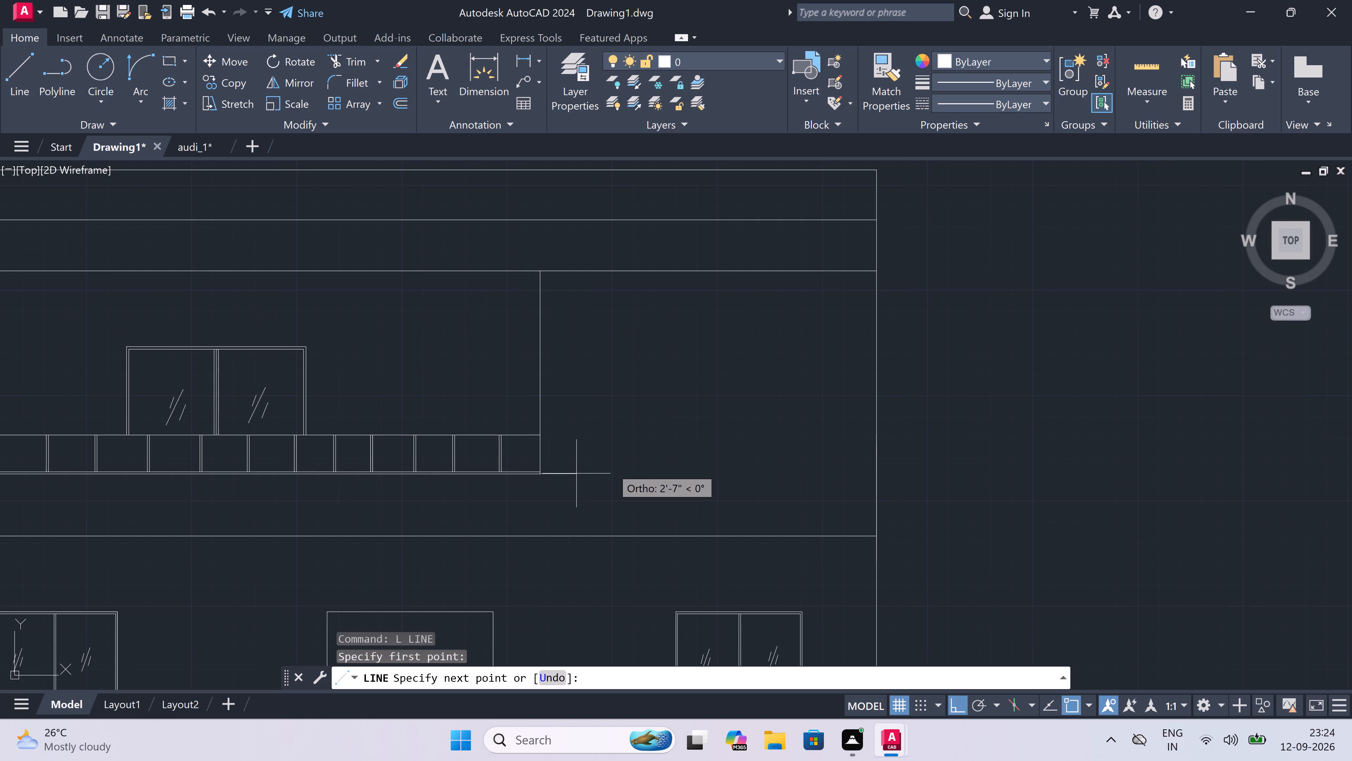
scroll(877, 465, "up", 3)
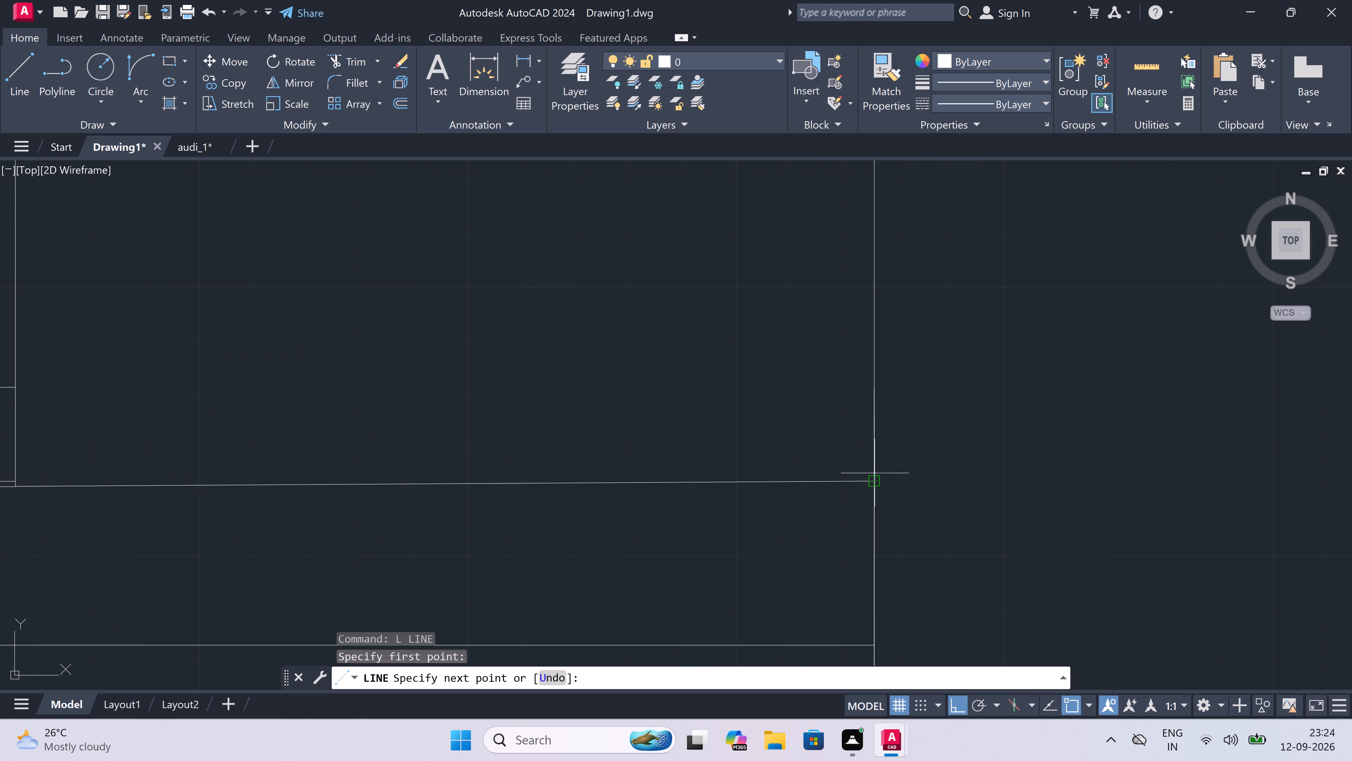
left_click(871, 487)
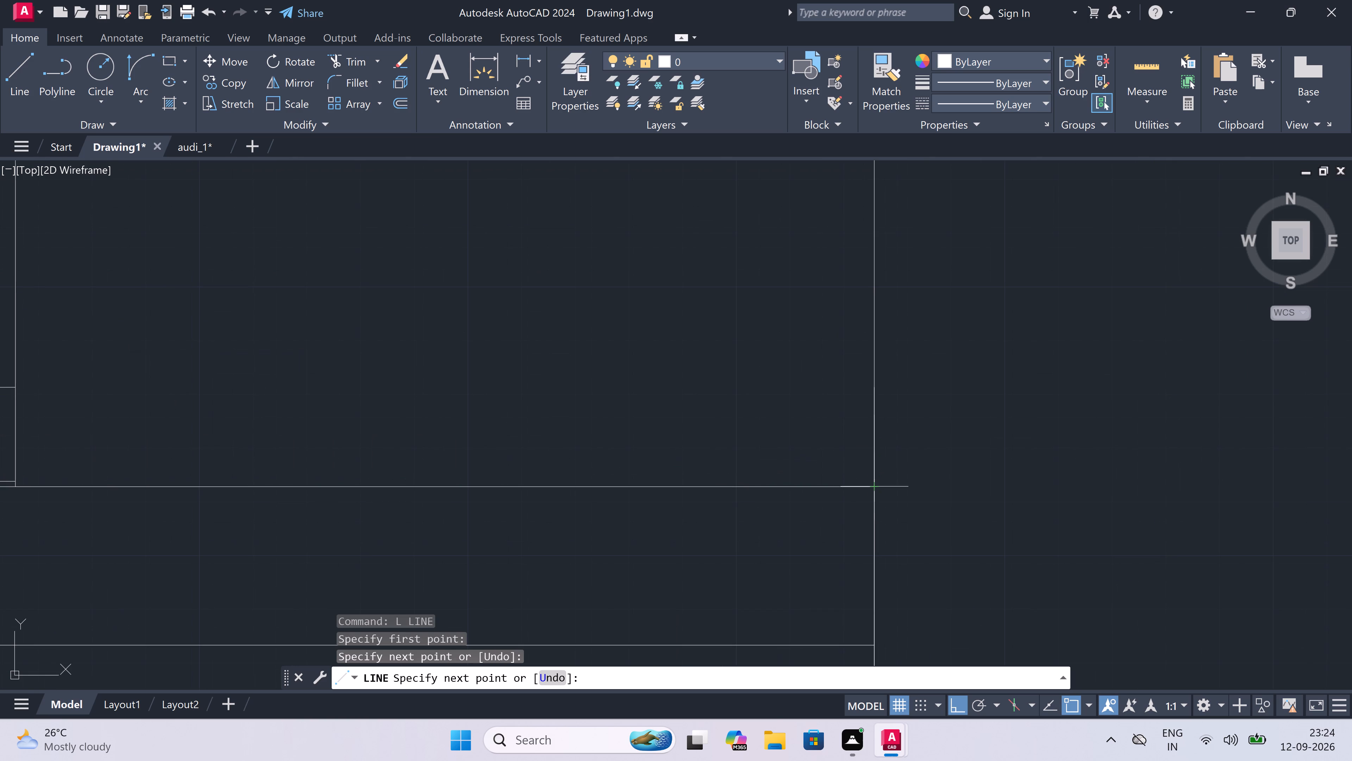
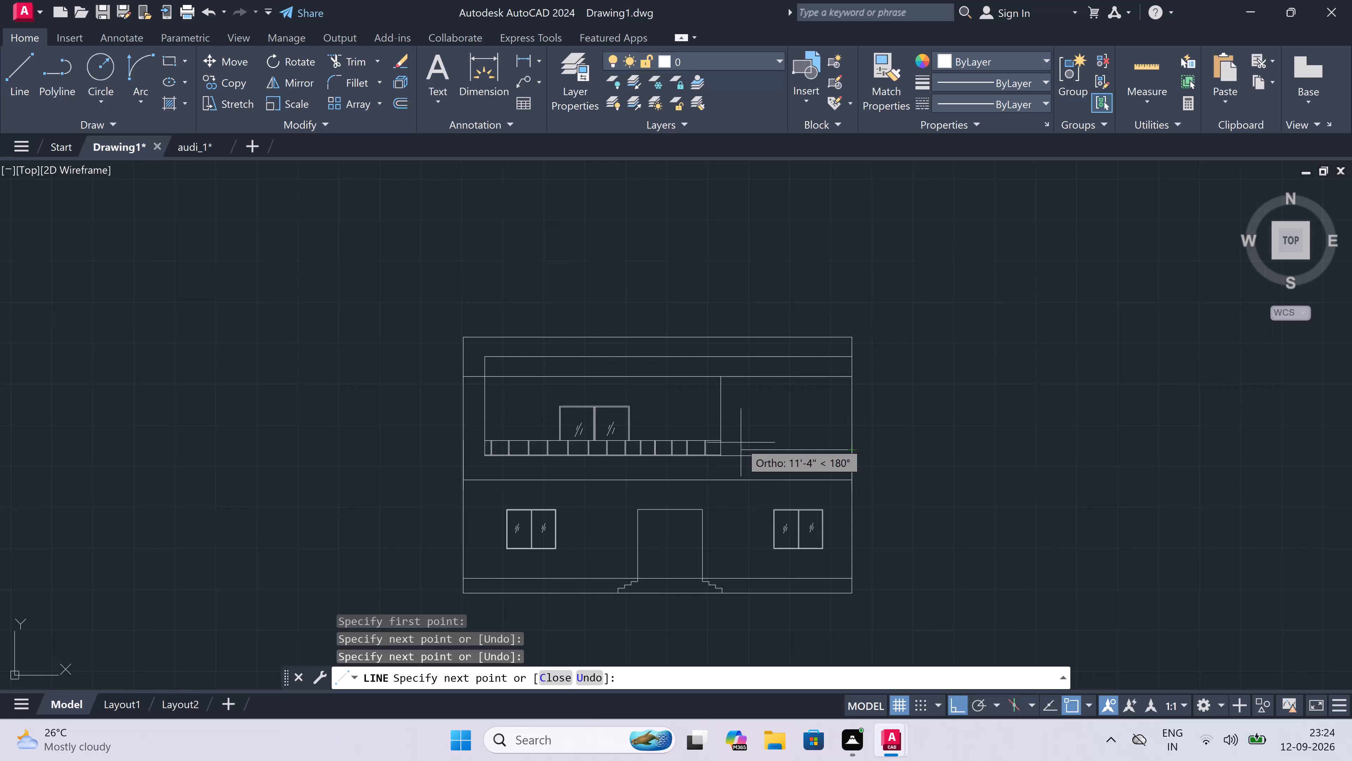
Finish the horizontal line above the base of the upper floor's right-hand bay, ending it on the vertical divider beside the railing.
scroll(739, 441, "up", 3)
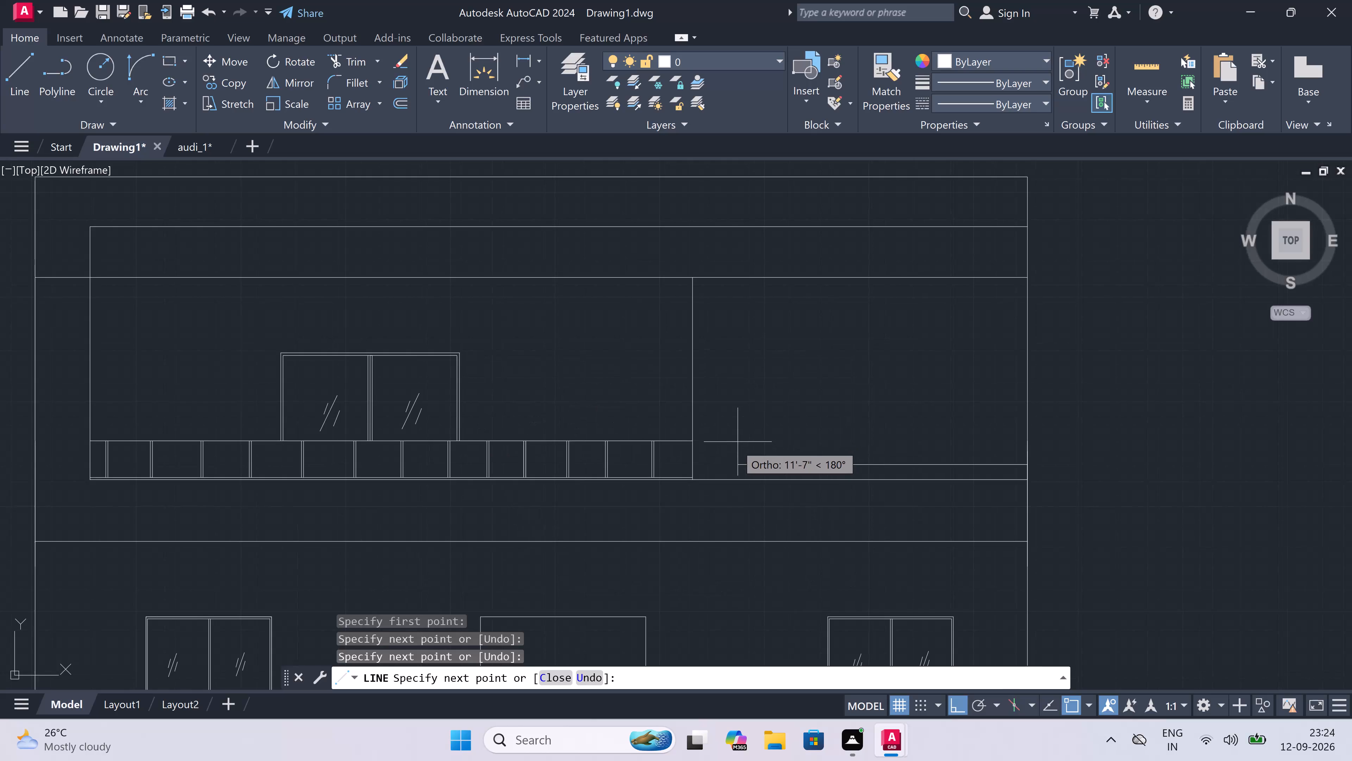
scroll(705, 466, "up", 4)
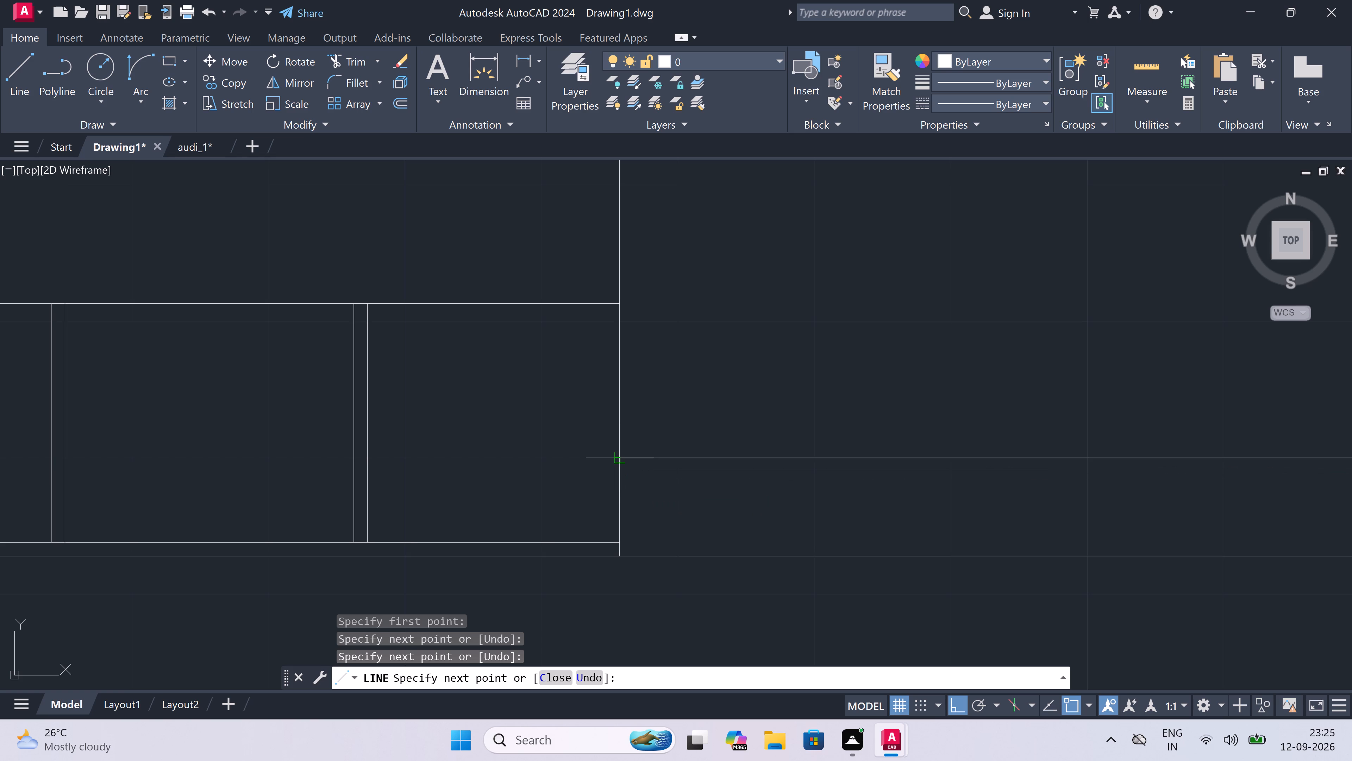
left_click(617, 462)
key("Escape")
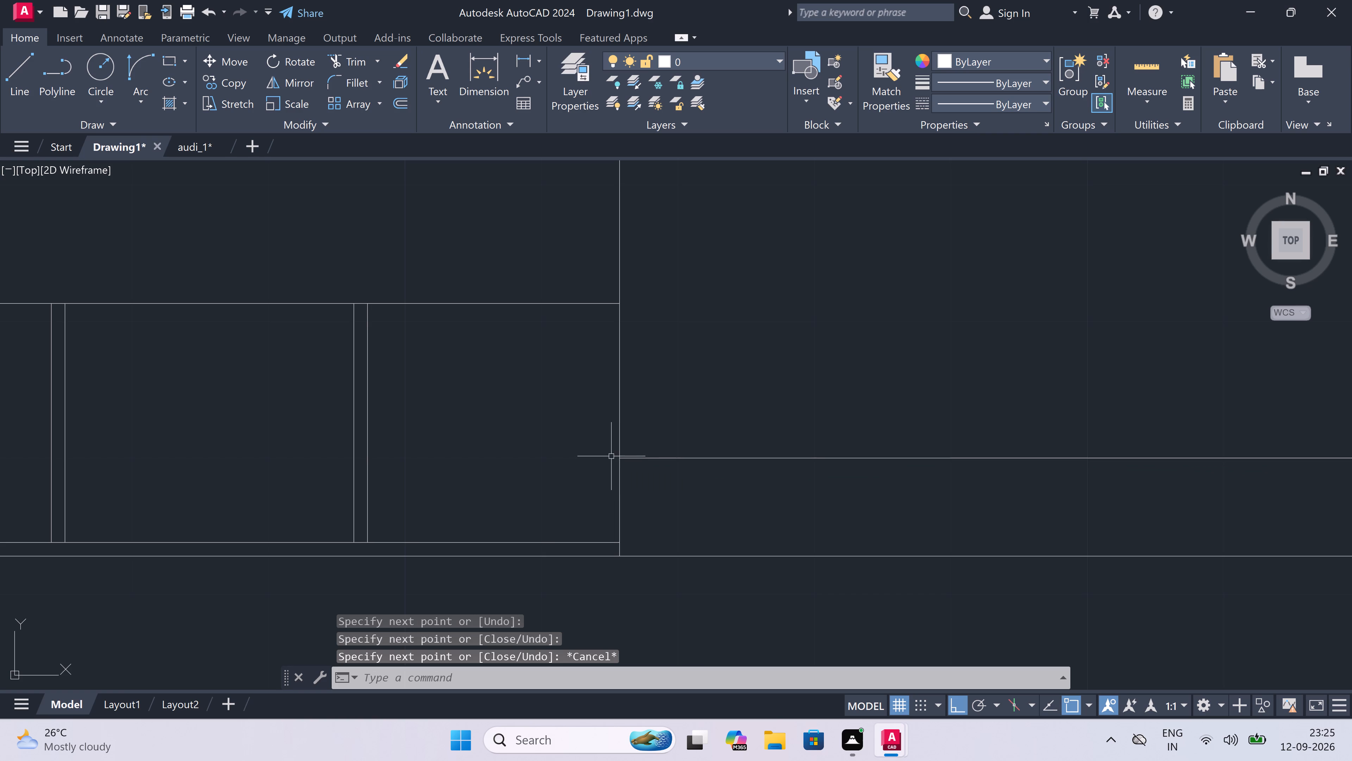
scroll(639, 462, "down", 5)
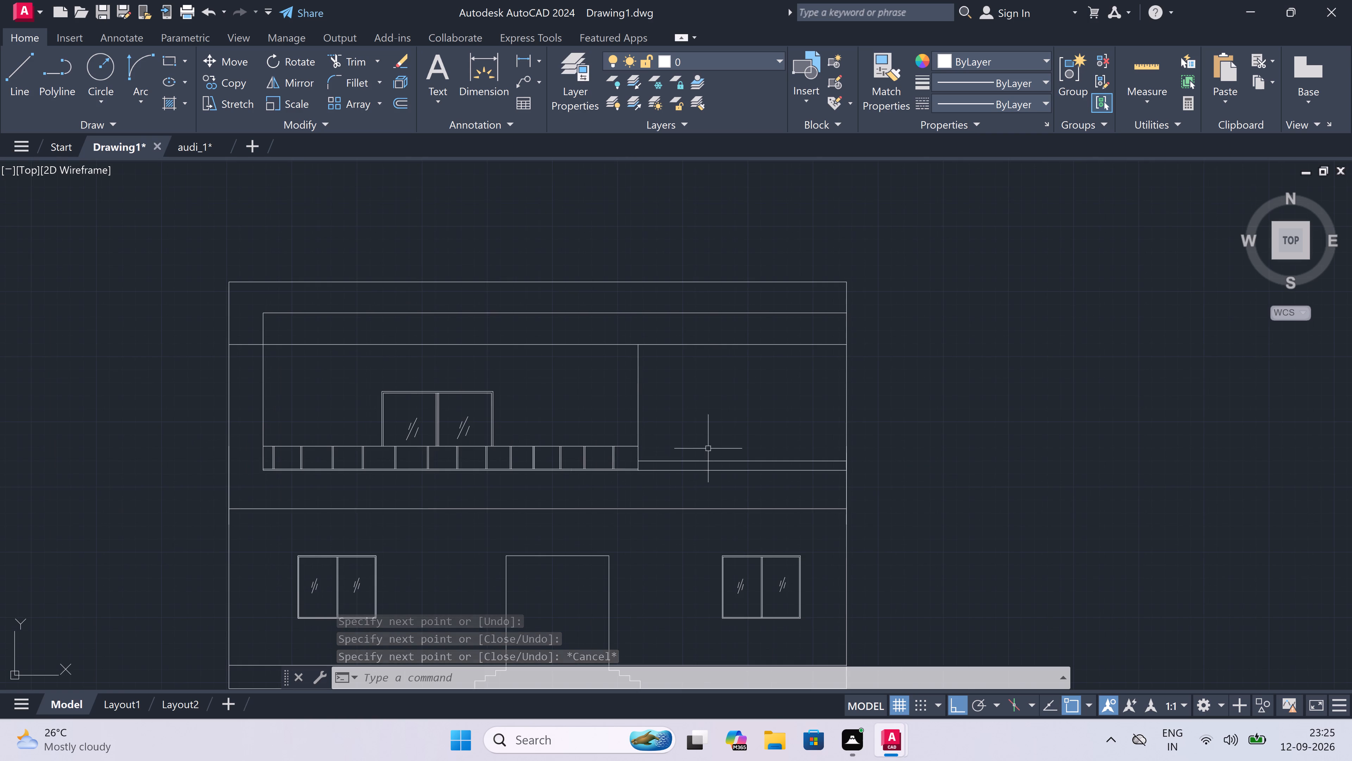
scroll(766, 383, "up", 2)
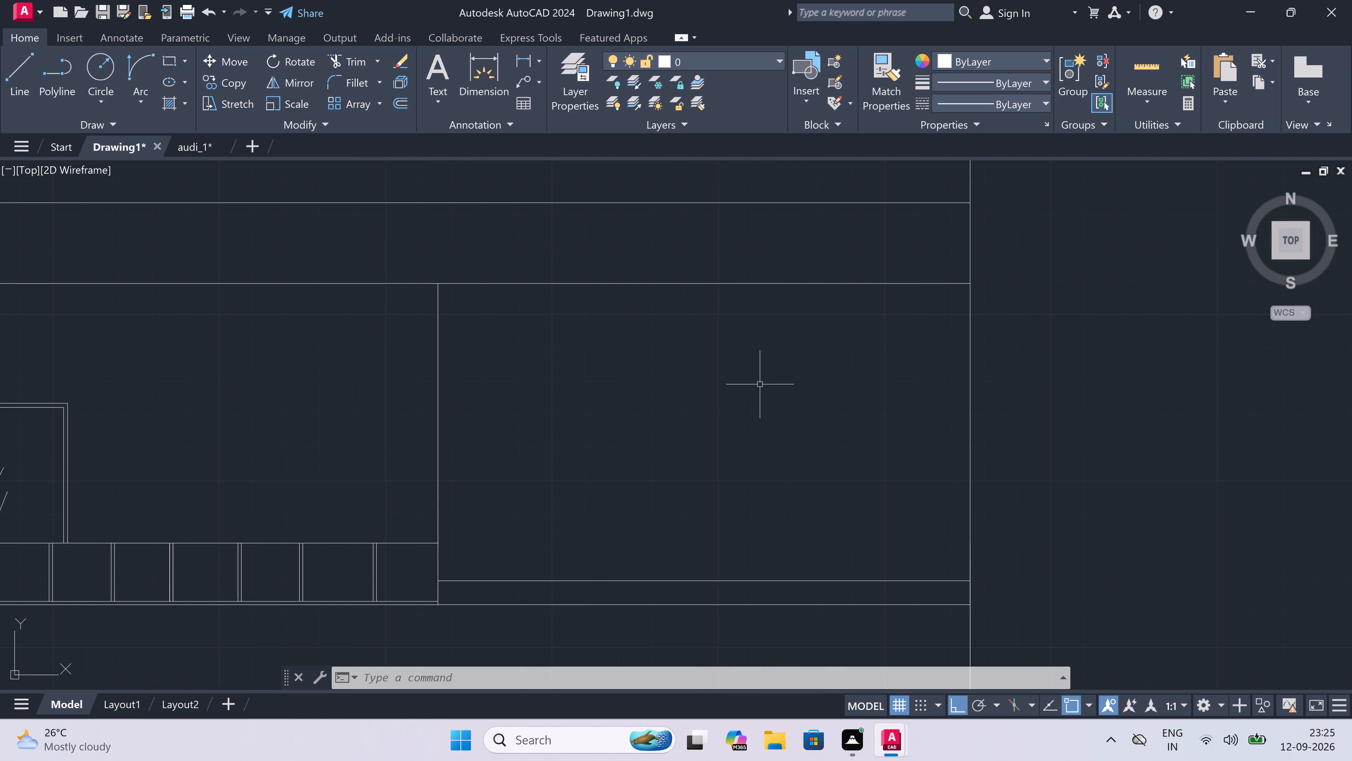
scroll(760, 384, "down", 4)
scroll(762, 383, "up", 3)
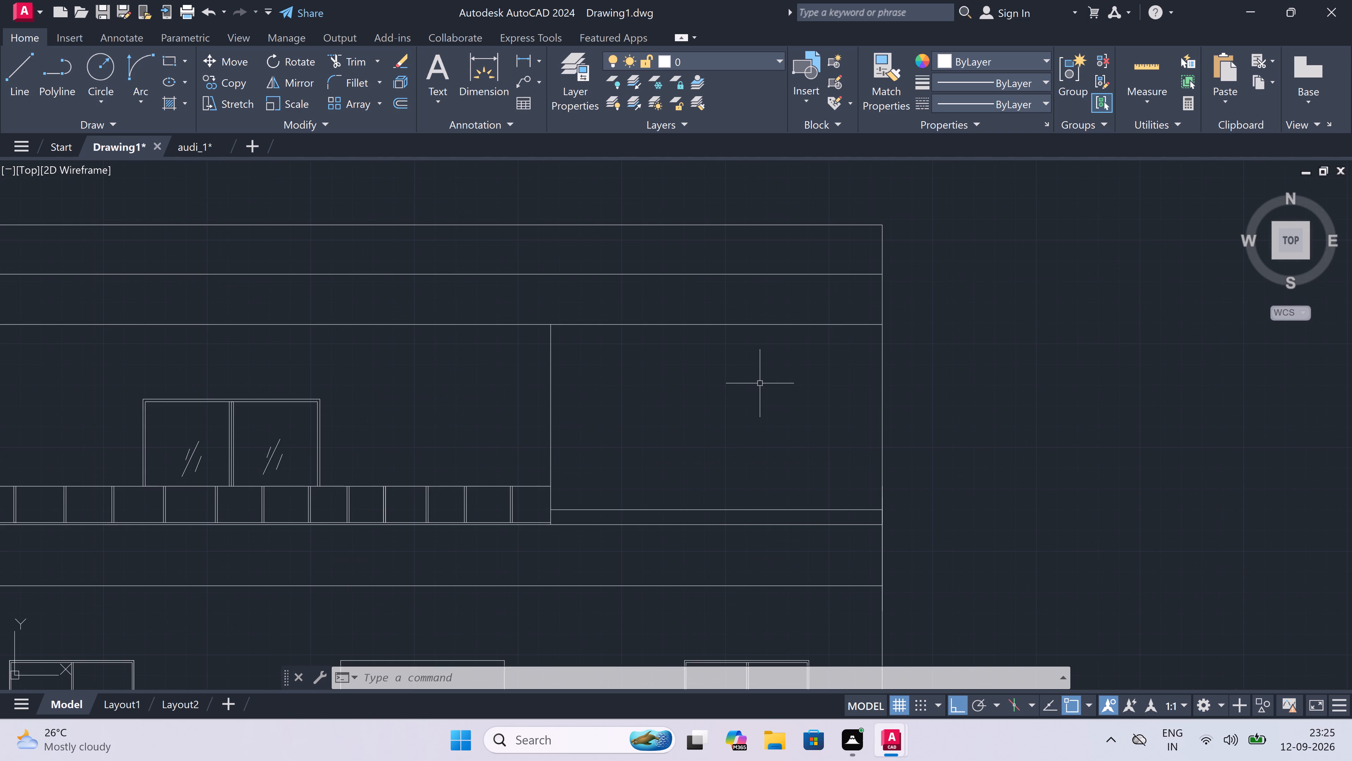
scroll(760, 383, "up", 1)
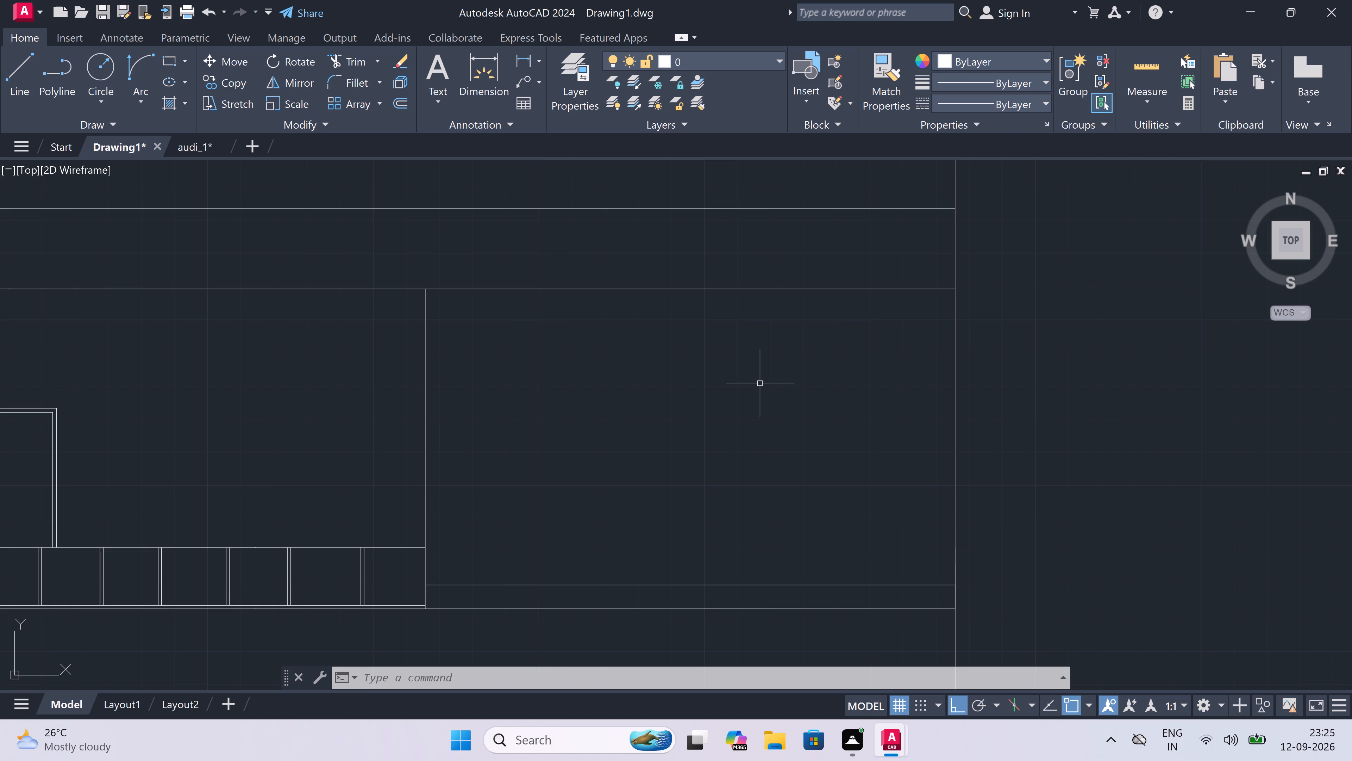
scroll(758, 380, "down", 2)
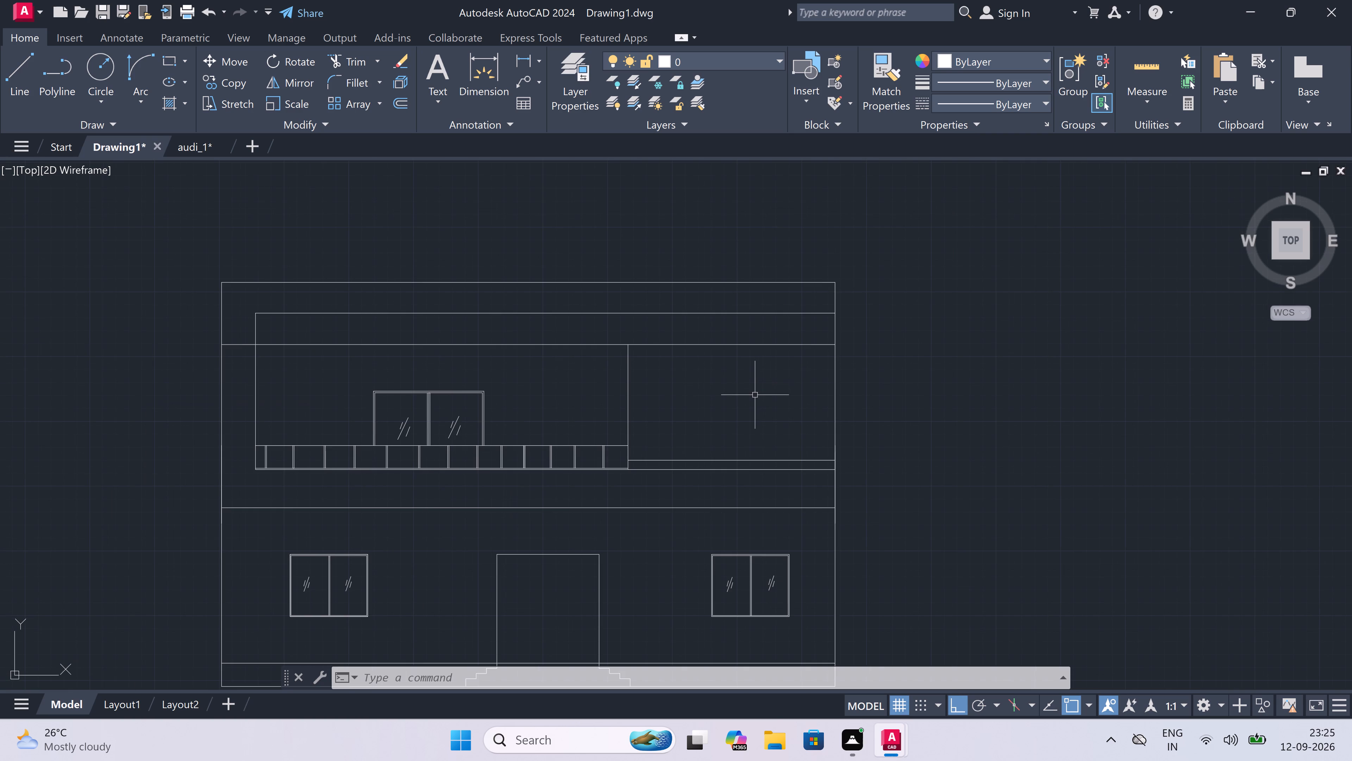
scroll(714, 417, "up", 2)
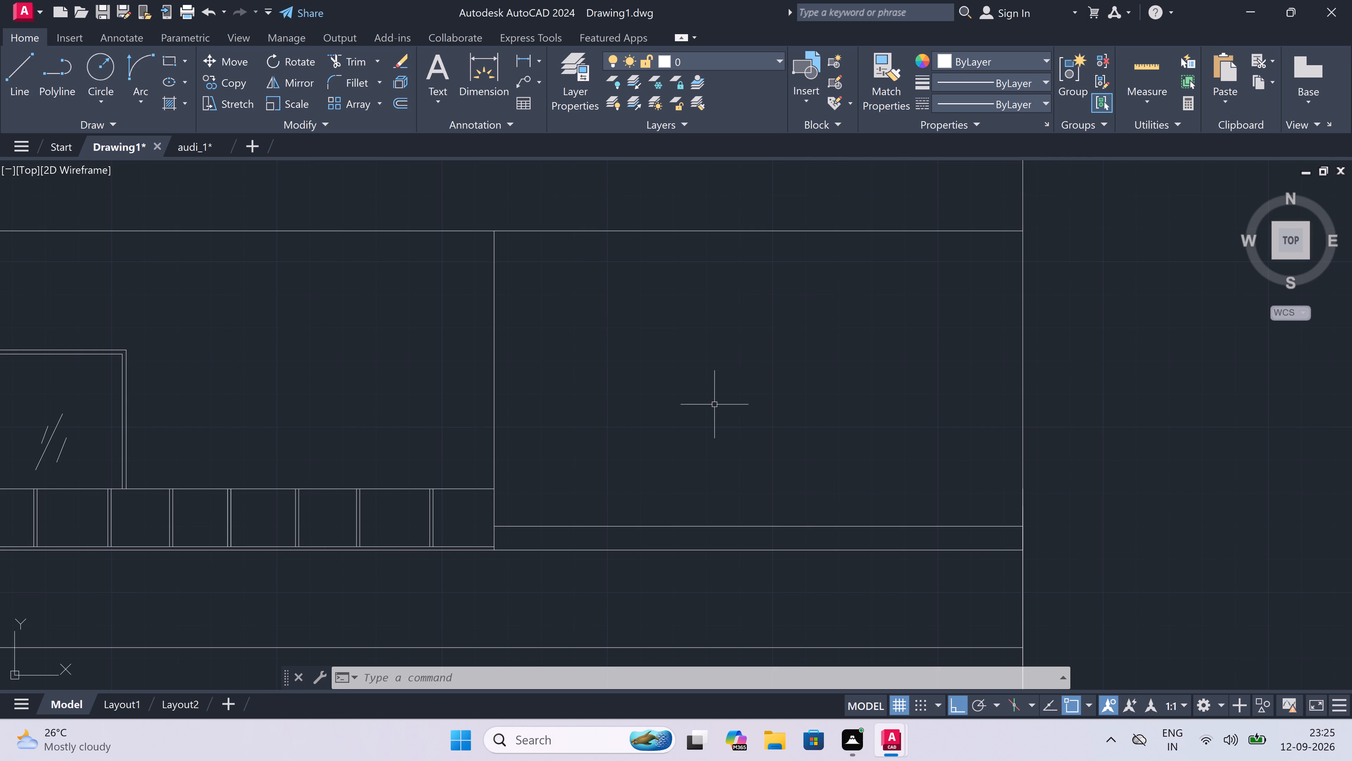
Draw a vertical line inside the balcony's left edge, from the upper horizontal line down to the top of the railing.
type("L")
key("space")
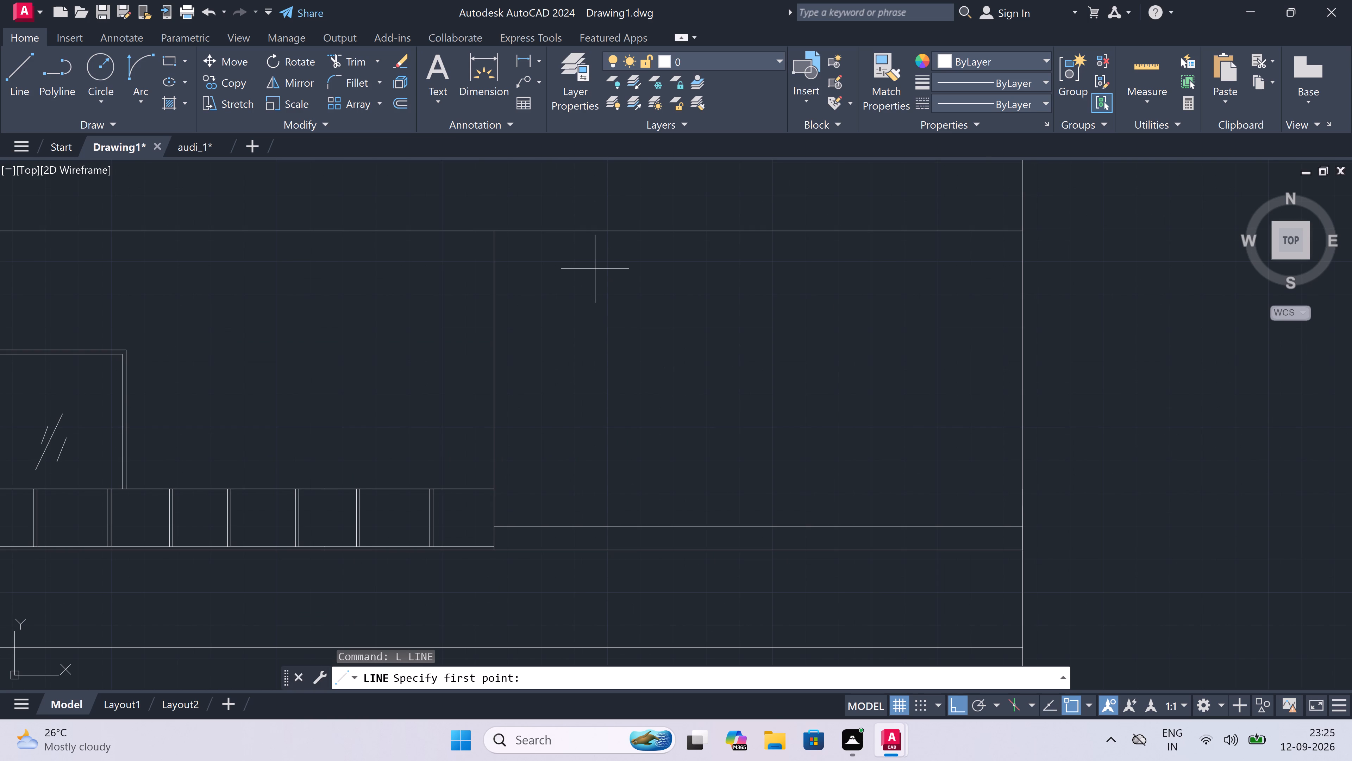
scroll(593, 268, "down", 2)
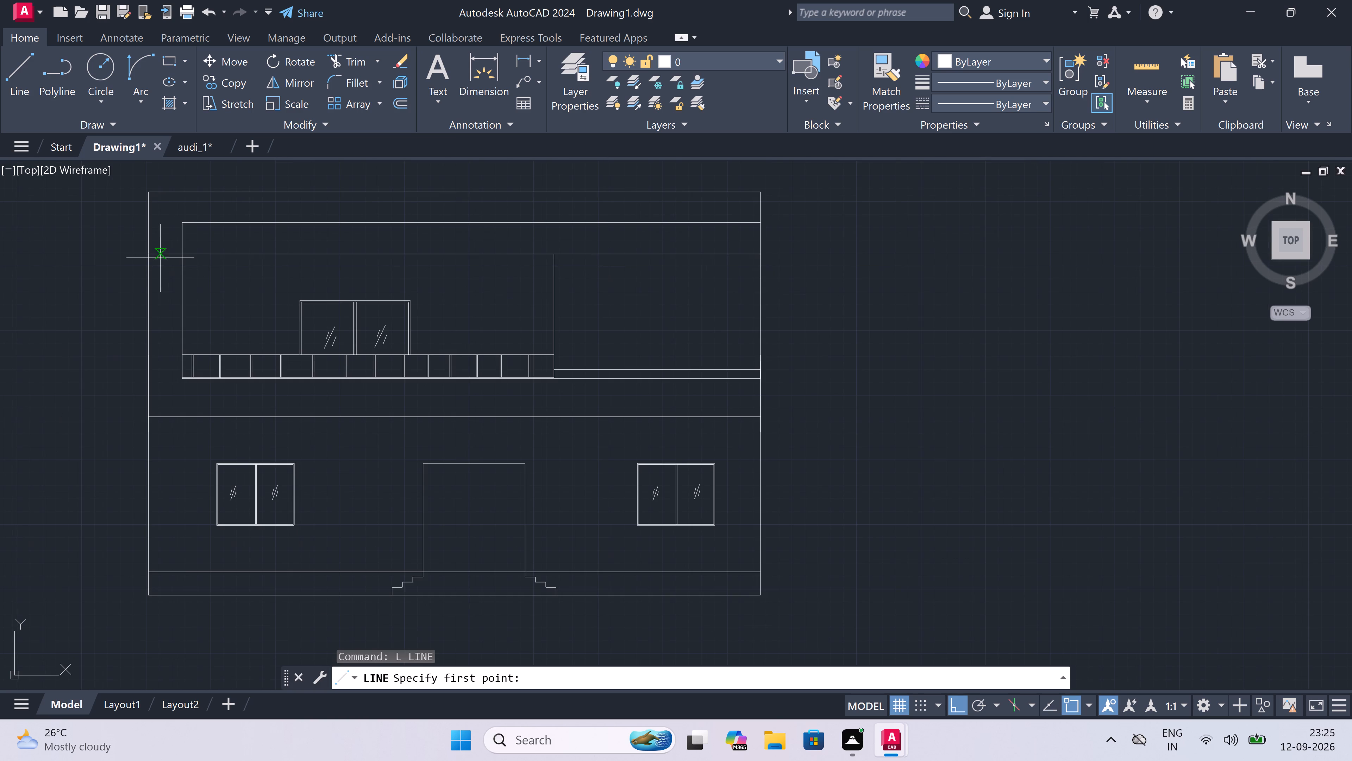
scroll(174, 225, "up", 2)
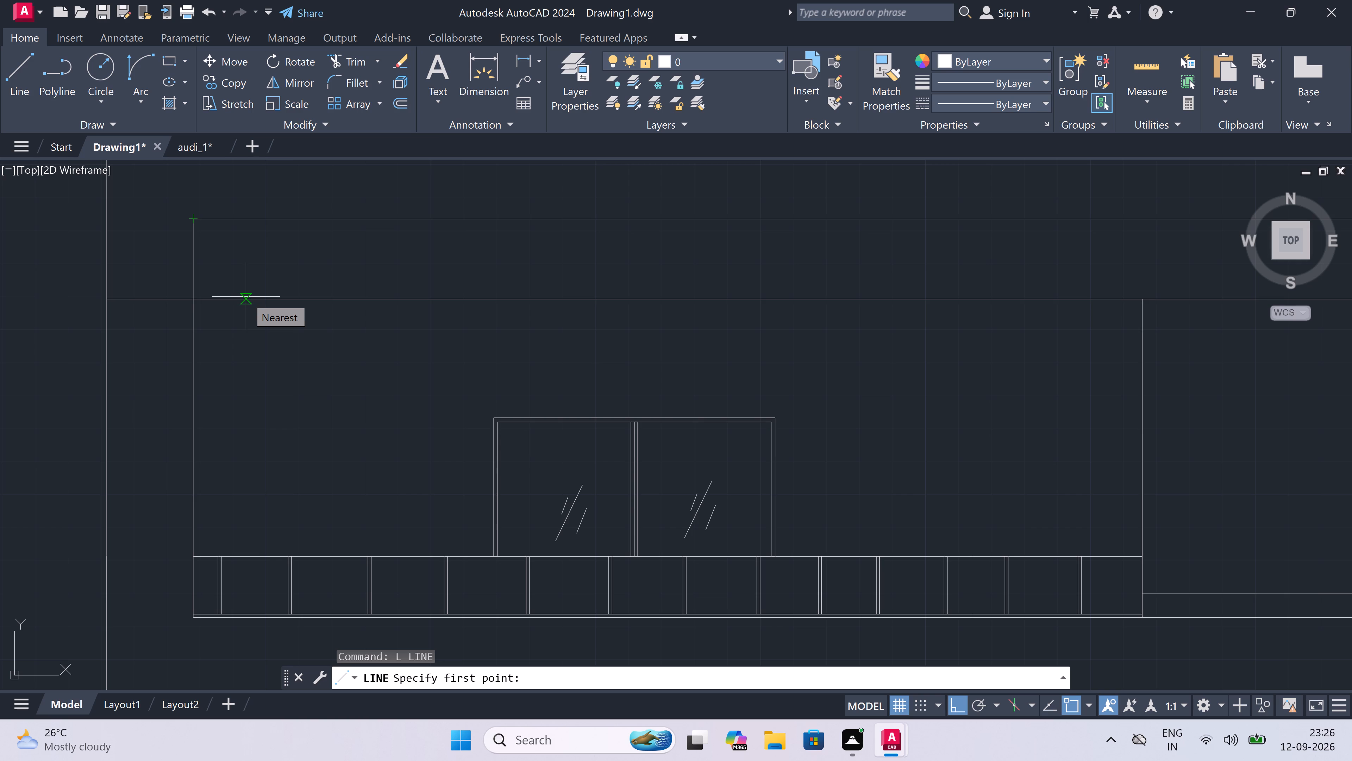
scroll(246, 297, "down", 1)
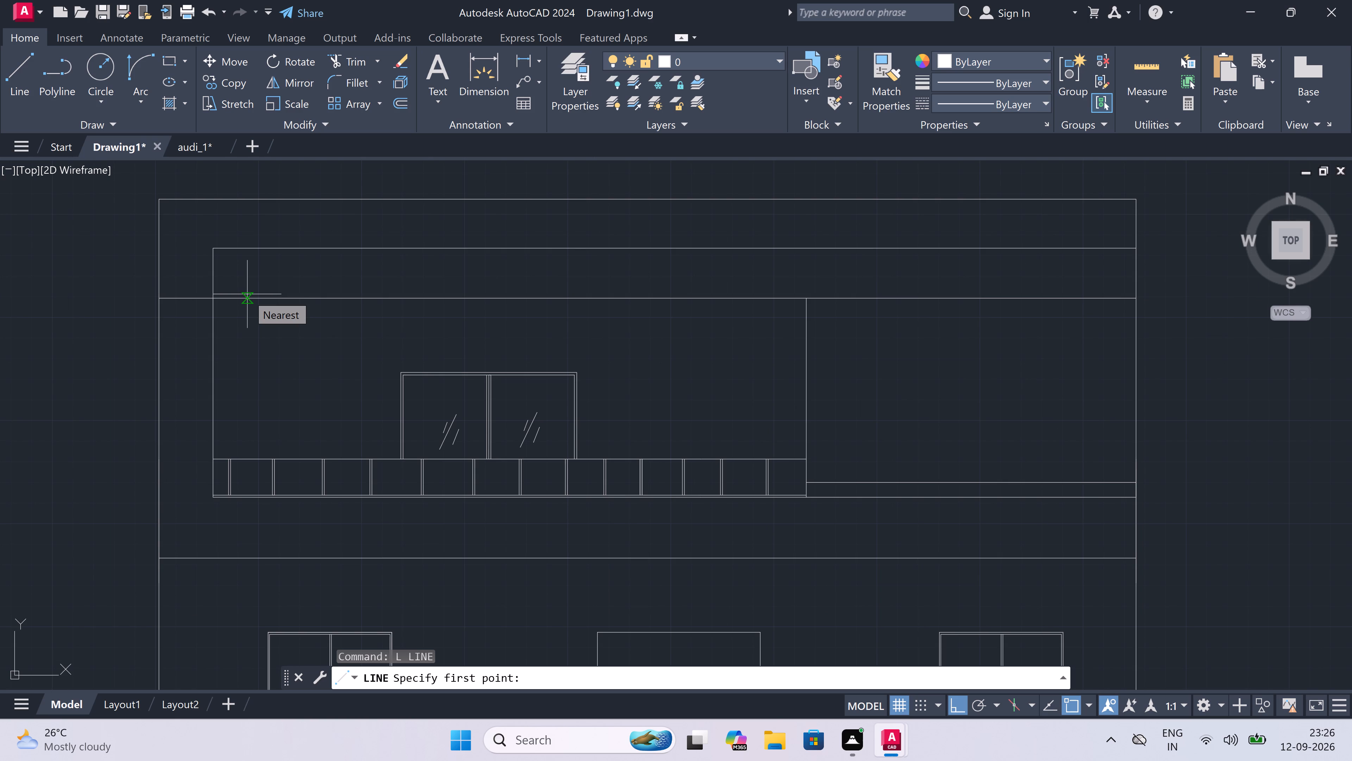
scroll(245, 275, "up", 1)
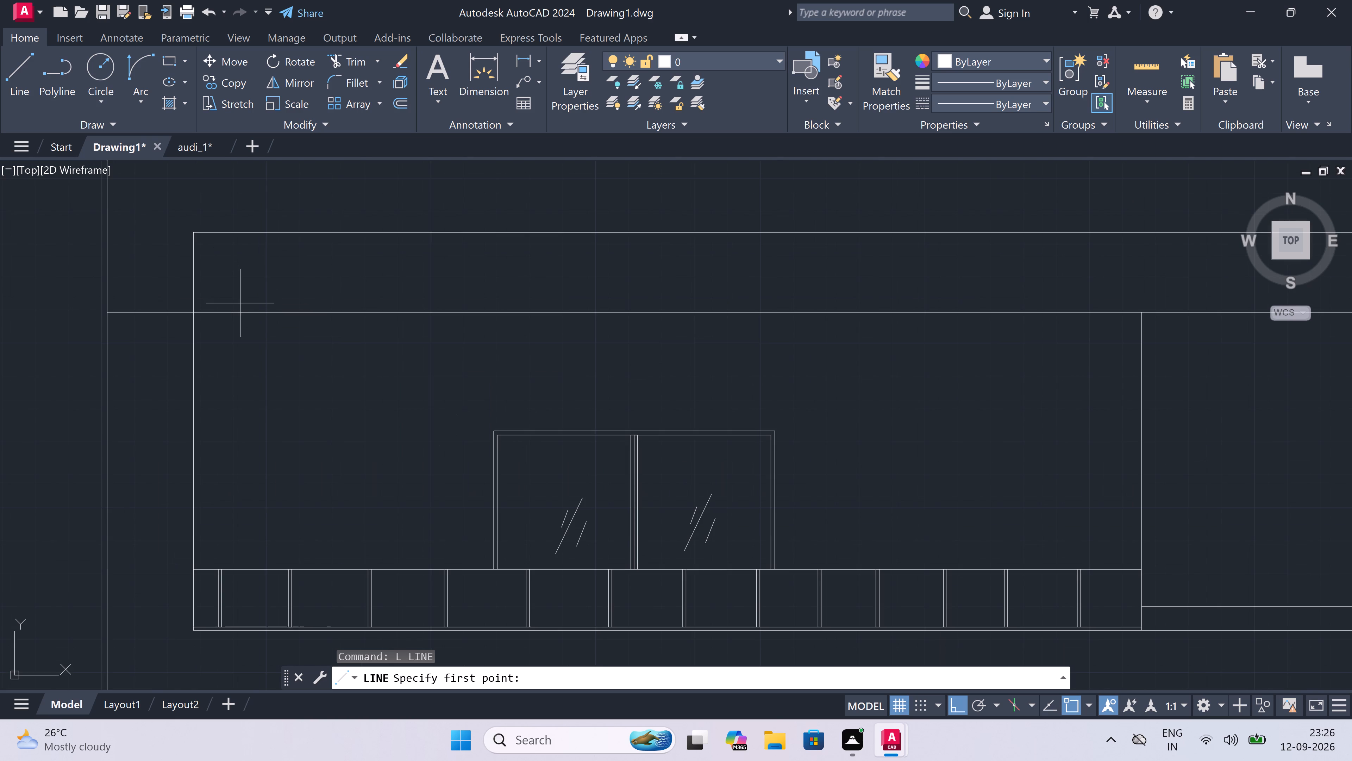
left_click_drag(244, 310, 245, 317)
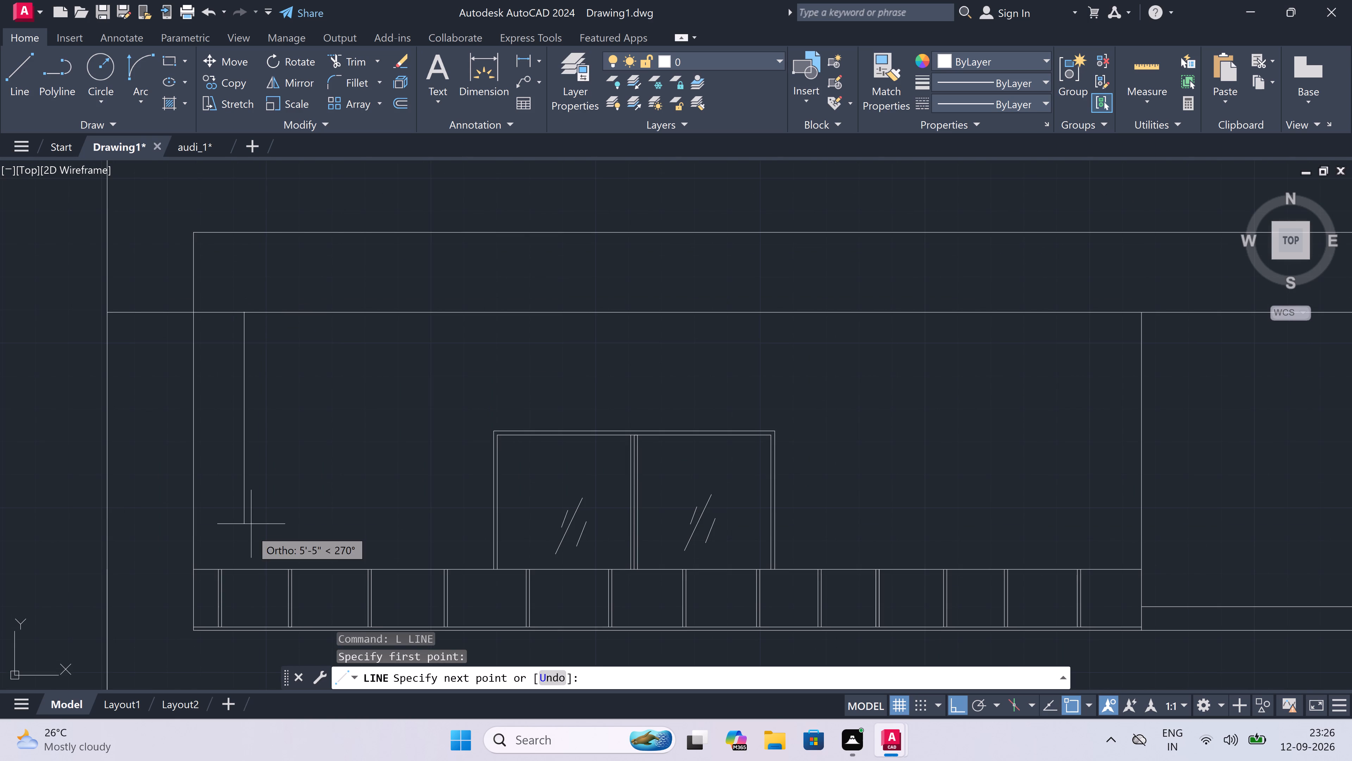
left_click(245, 566)
key("Escape")
Trim the horizontal line's two pieces between the outer left wall and the new vertical line inside the balcony.
key("r")
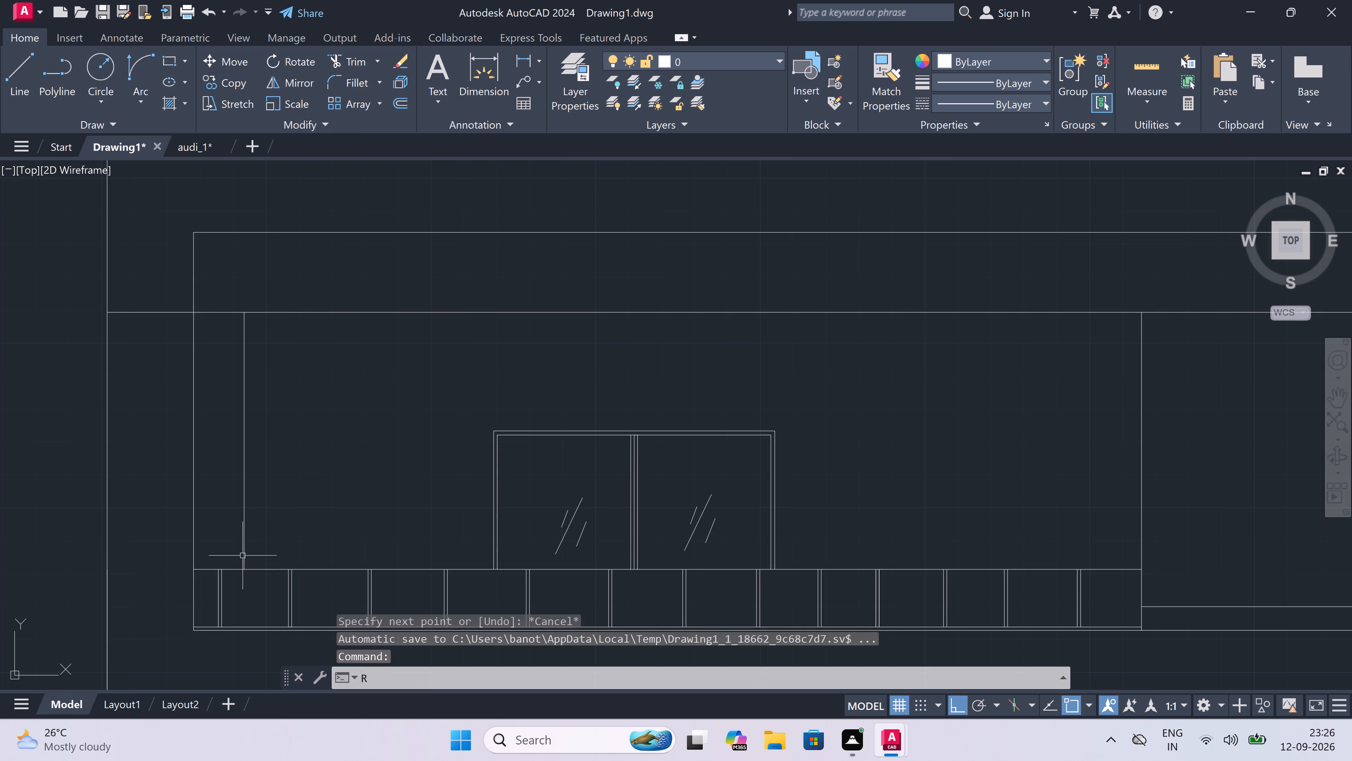
key("Escape")
key("t")
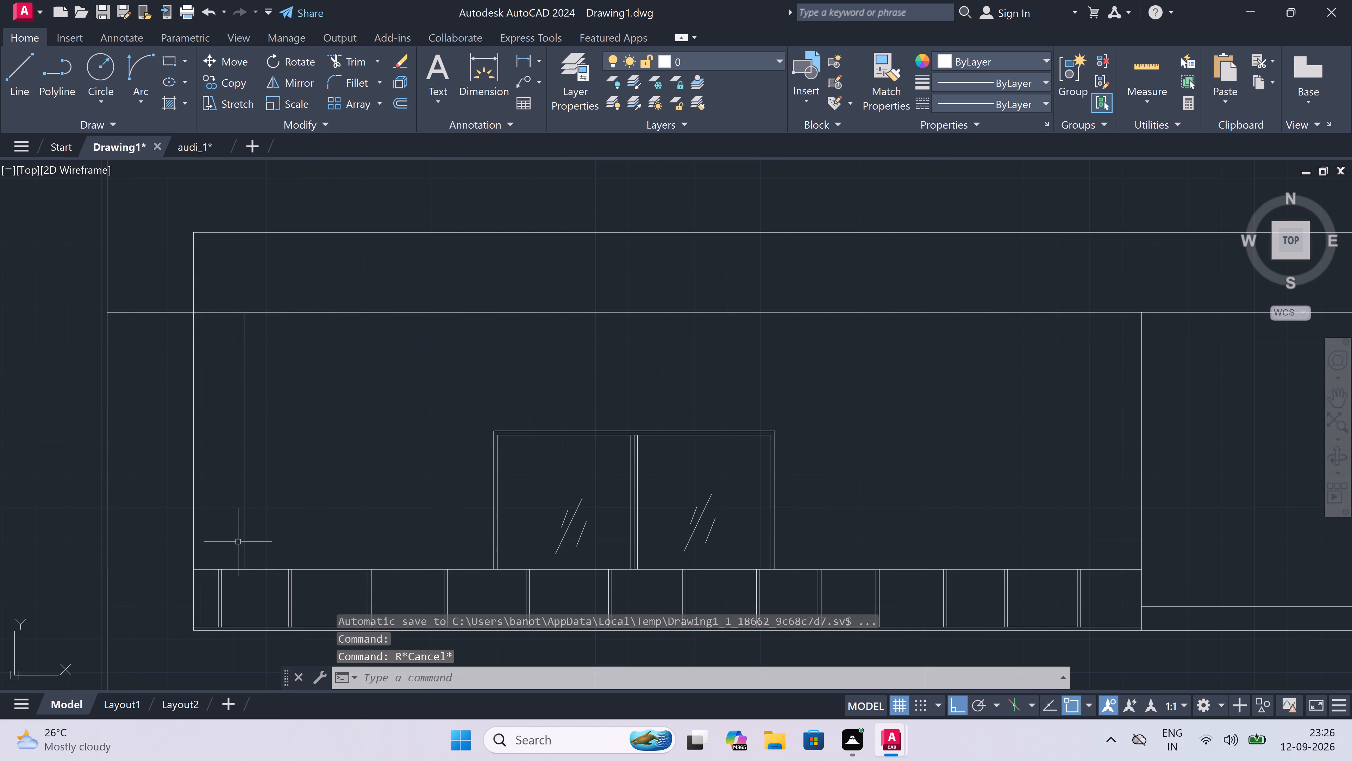
key("r")
key("space")
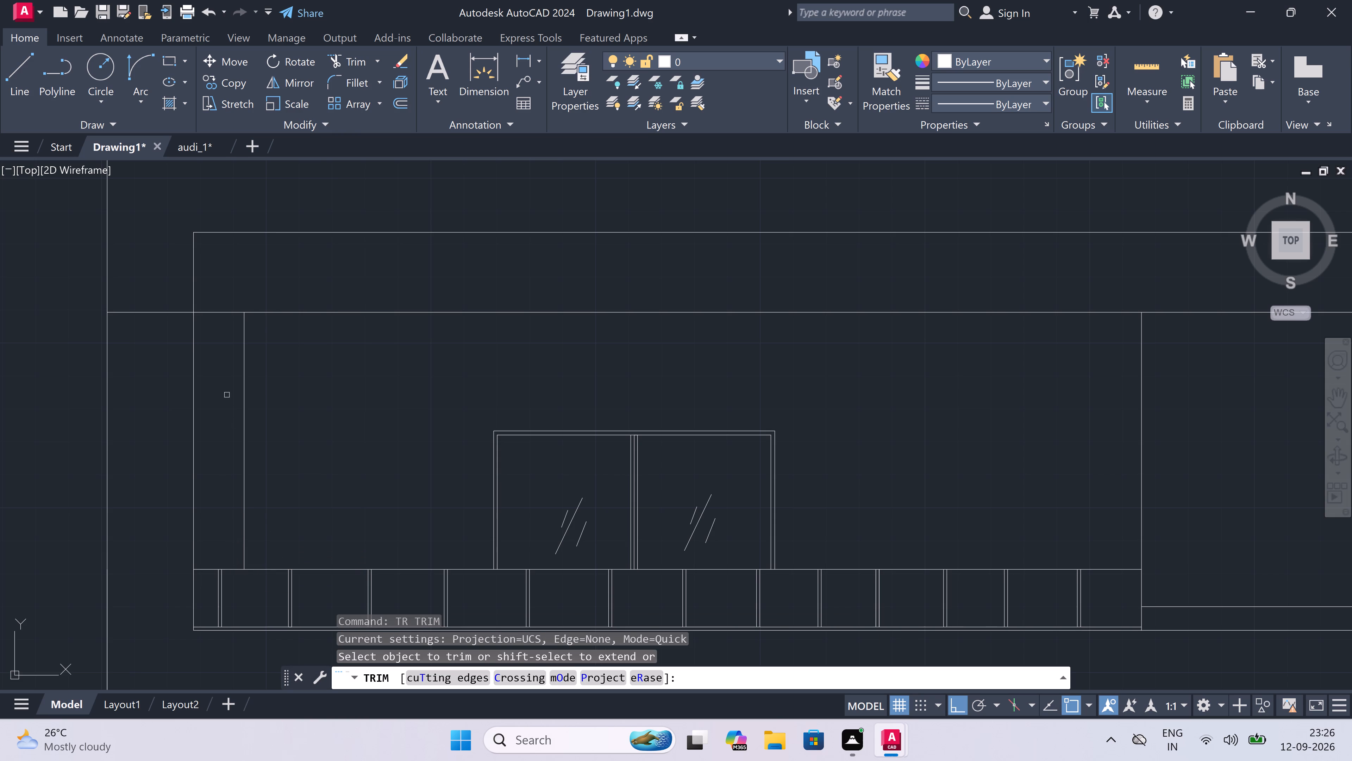
left_click(213, 329)
left_click(215, 295)
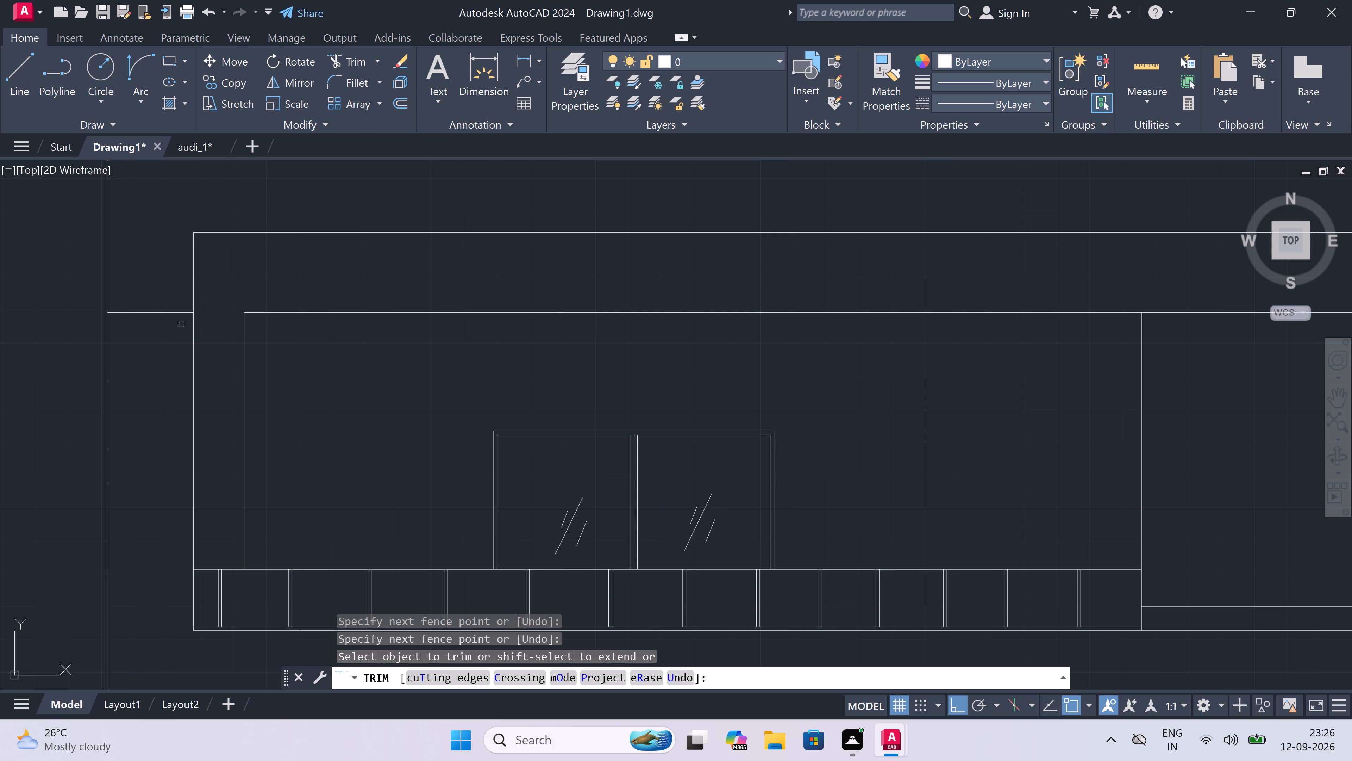
left_click_drag(166, 335, 166, 331)
left_click(173, 274)
type("L")
key("space")
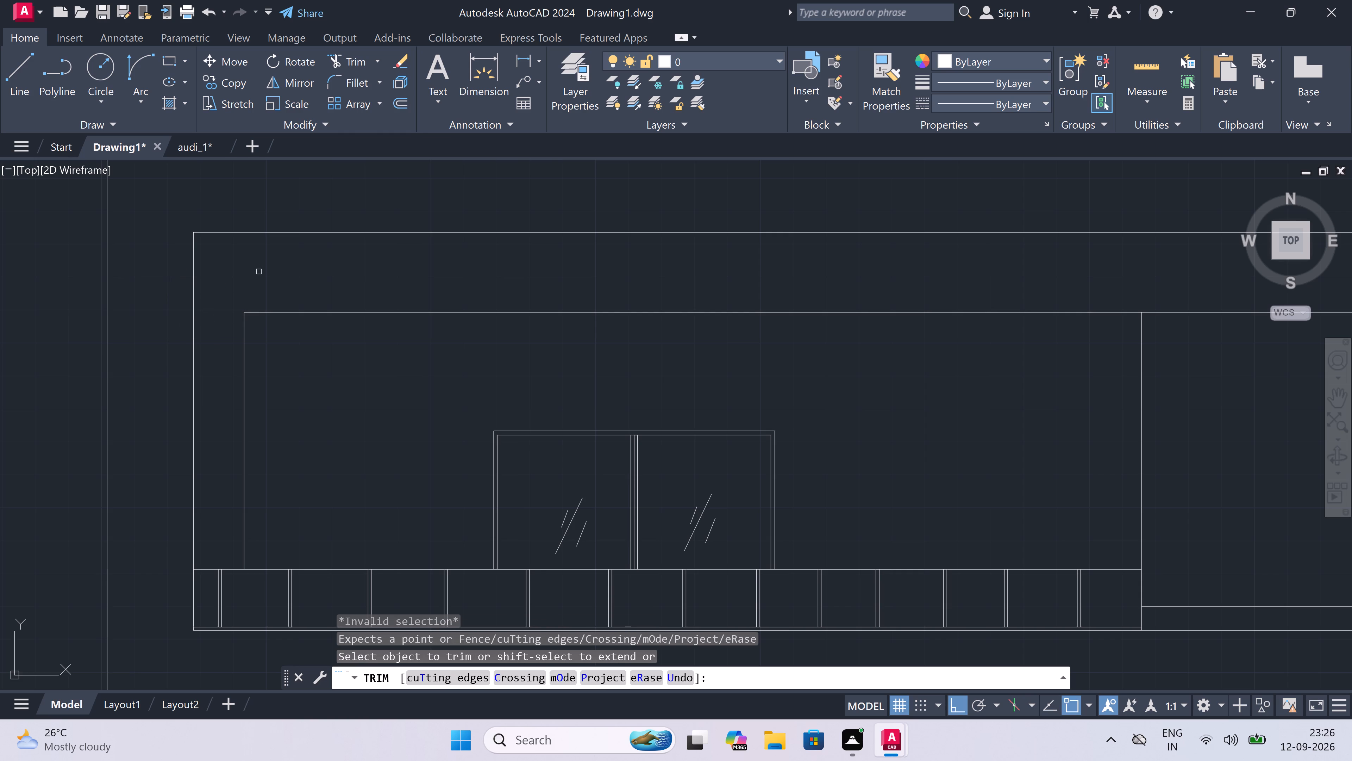
key("Escape")
Draw a diagonal line with Ortho off, joining the inner upper-left corner of the balcony recess to its outer upper-left corner.
key("l")
key("space")
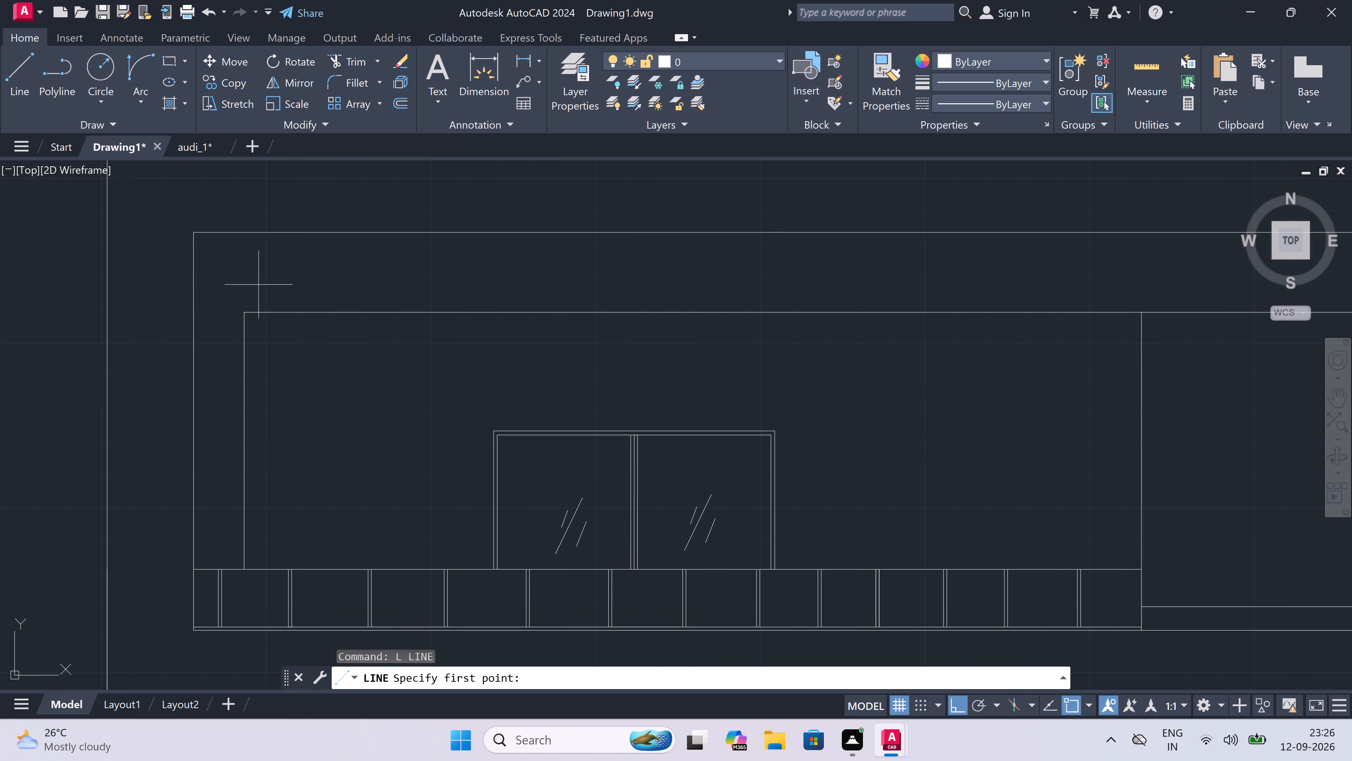
left_click(248, 310)
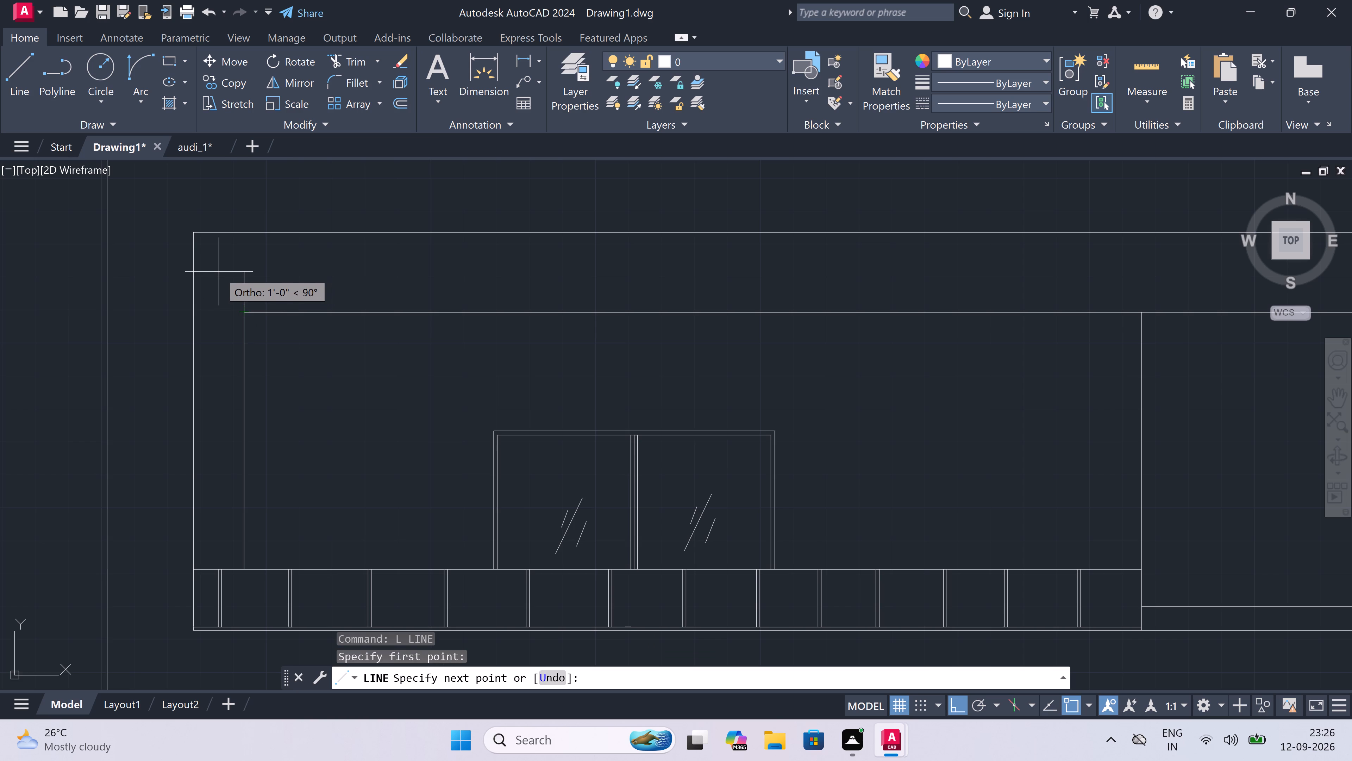
key("F8")
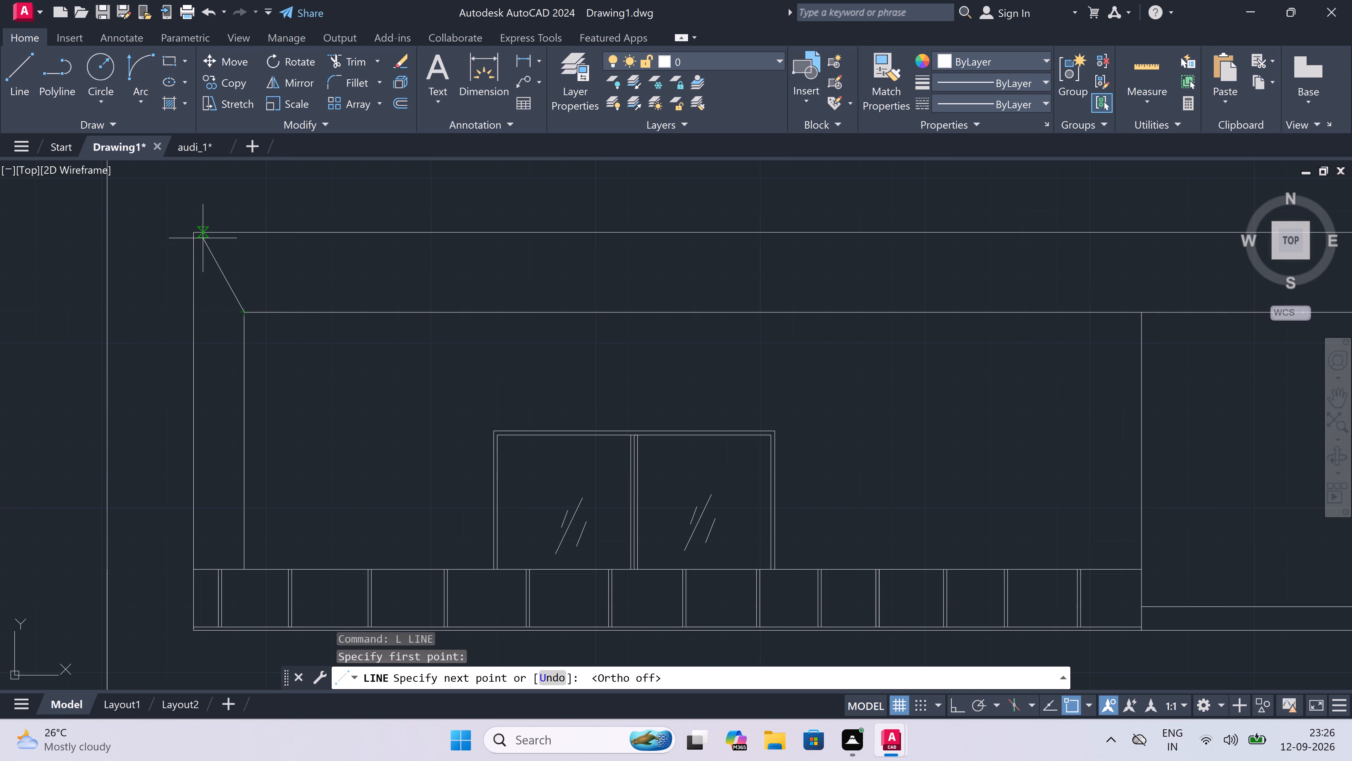
left_click(195, 229)
key("Escape")
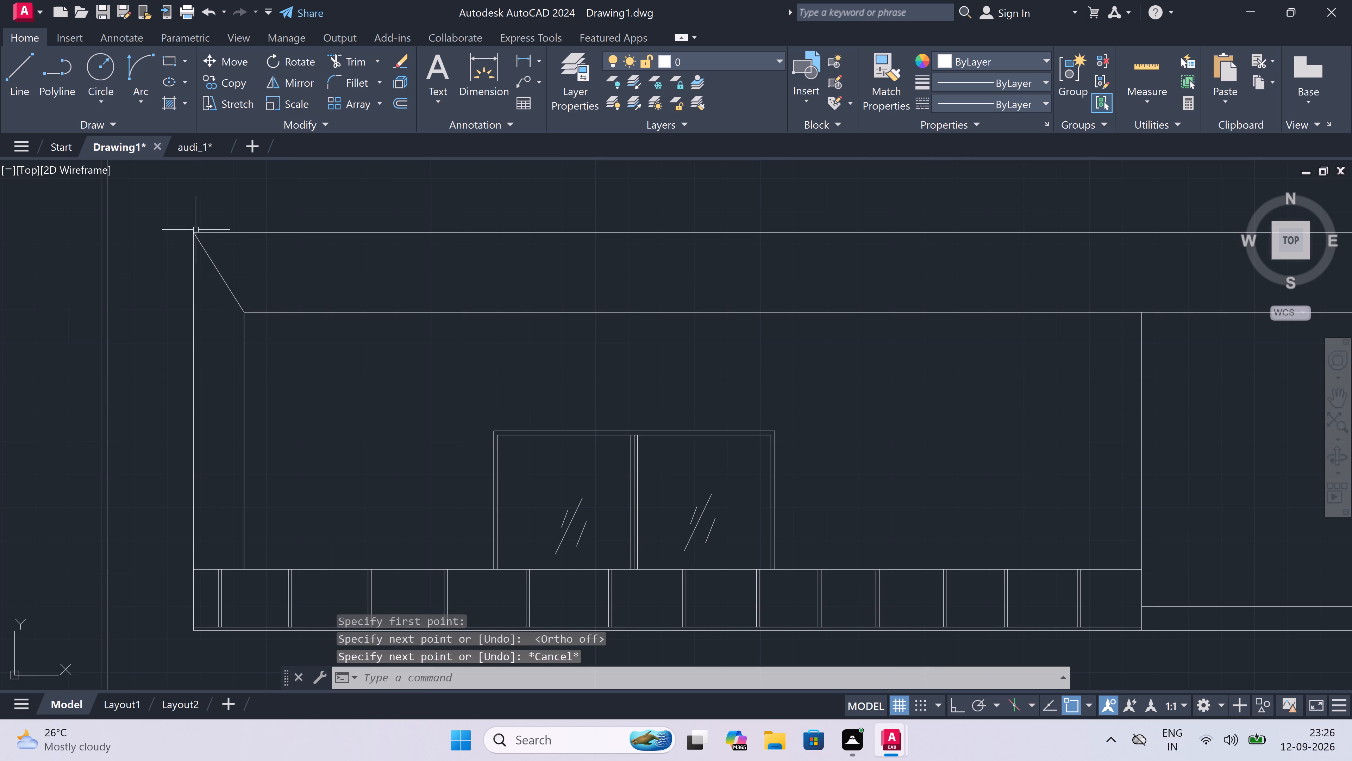
Draw a horizontal line with Ortho on, just below the right-hand bay's top edge, from the vertical divider to the right wall.
scroll(196, 230, "down", 2)
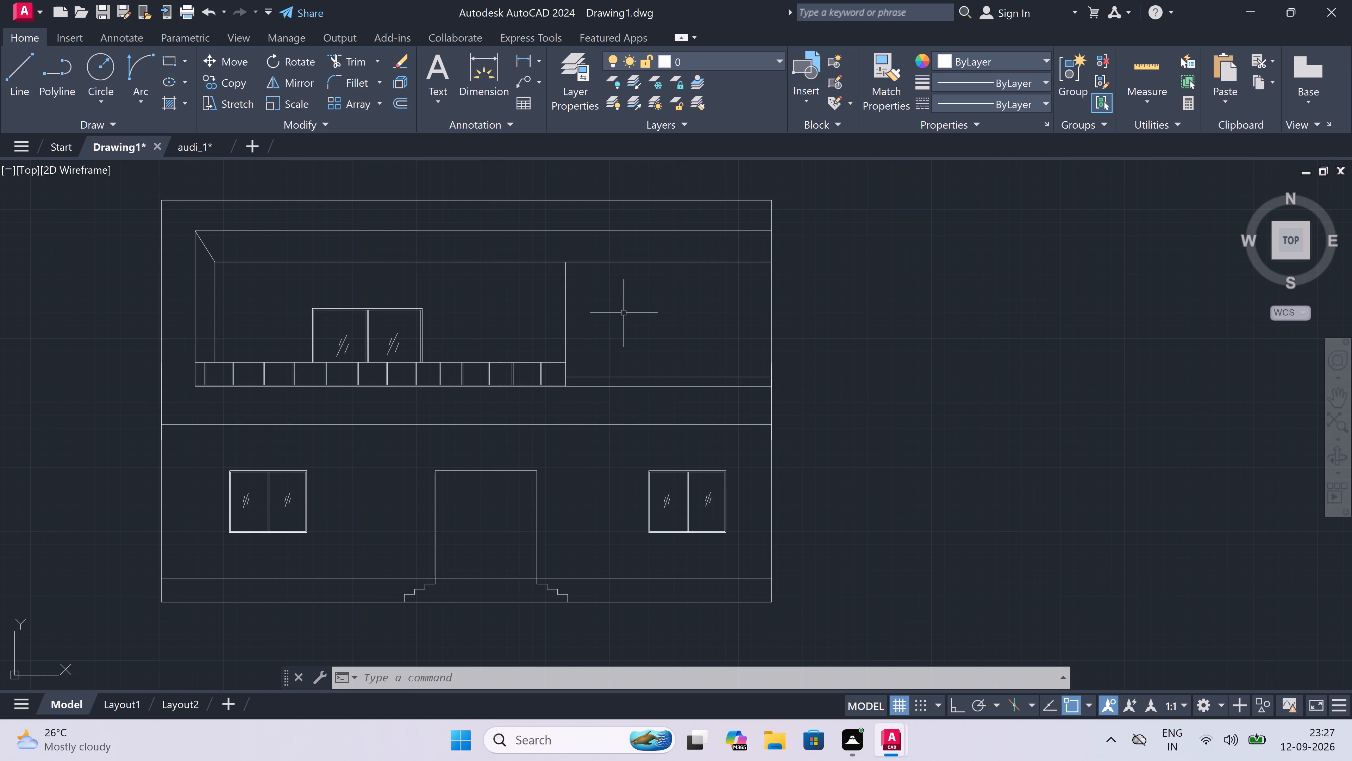
scroll(608, 279, "up", 2)
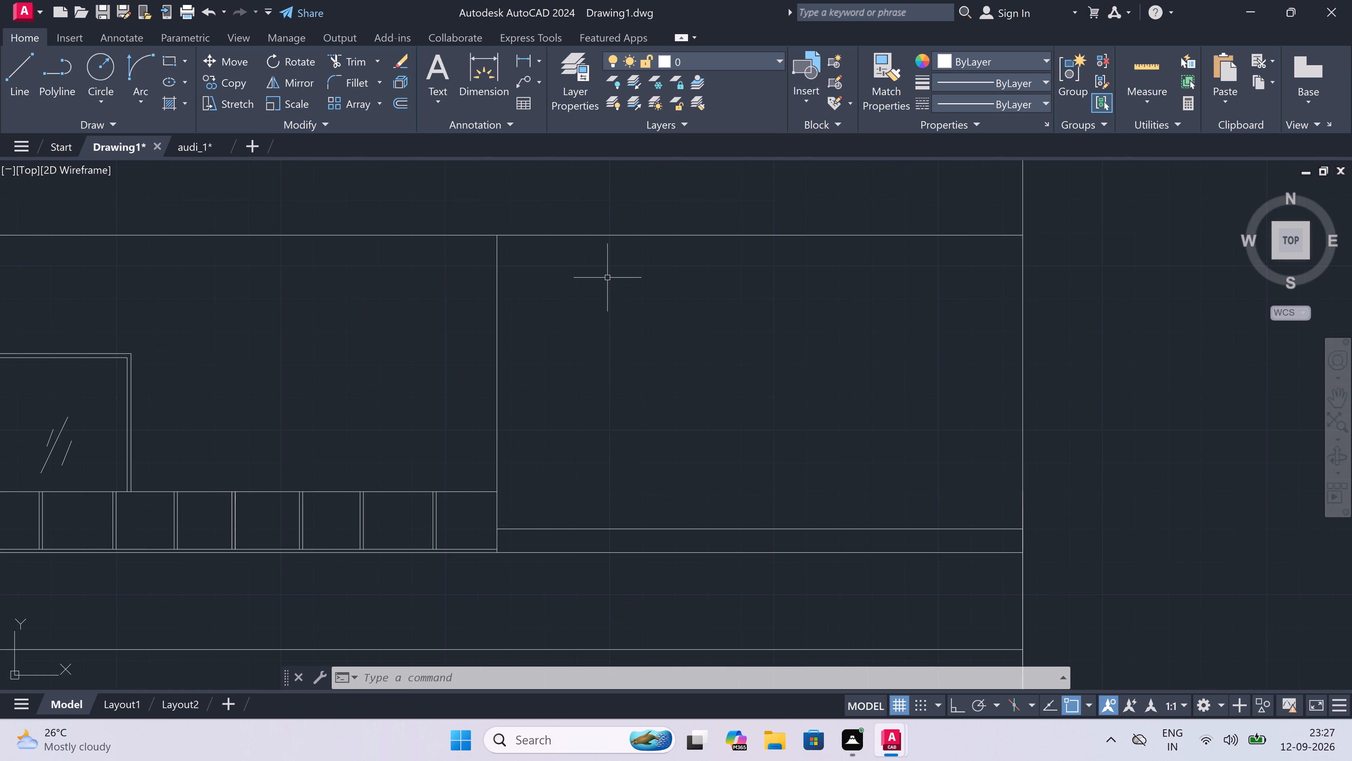
key("l")
key("space")
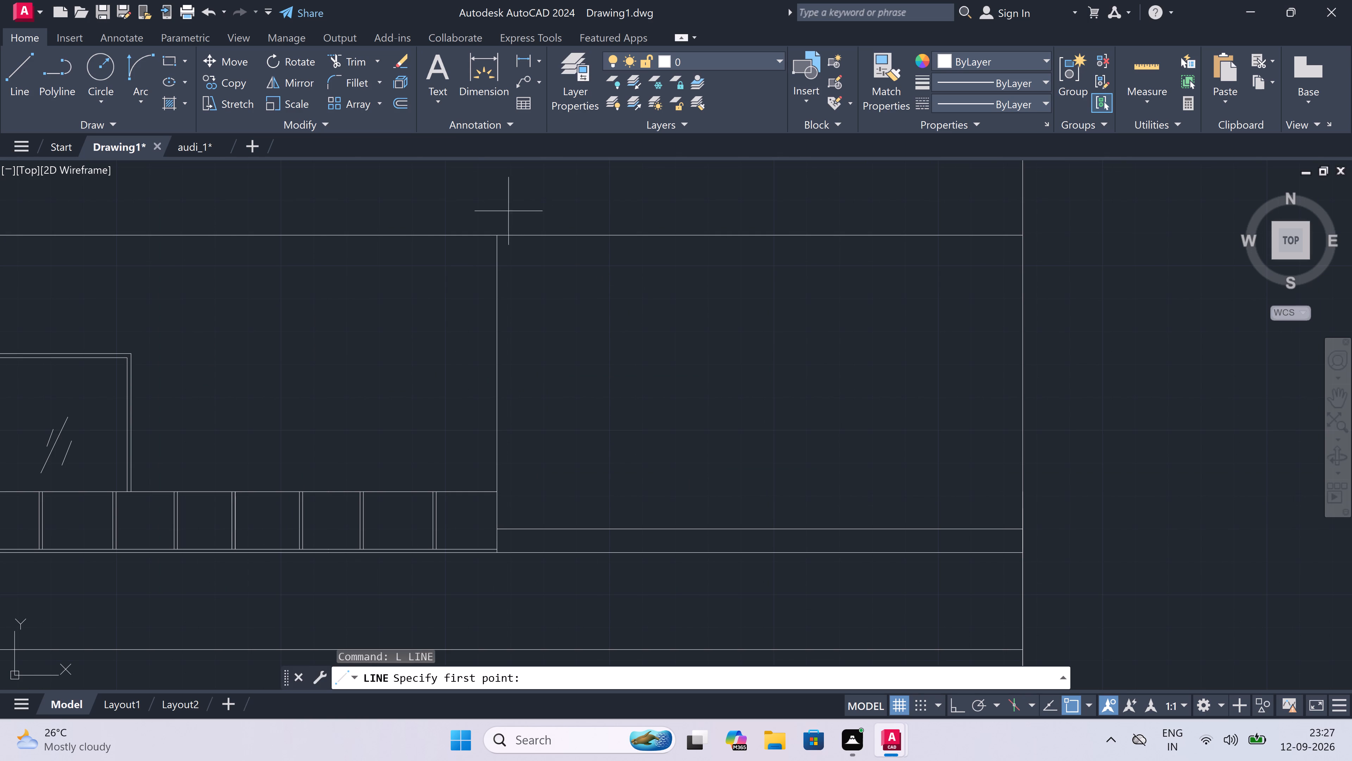
scroll(504, 239, "up", 2)
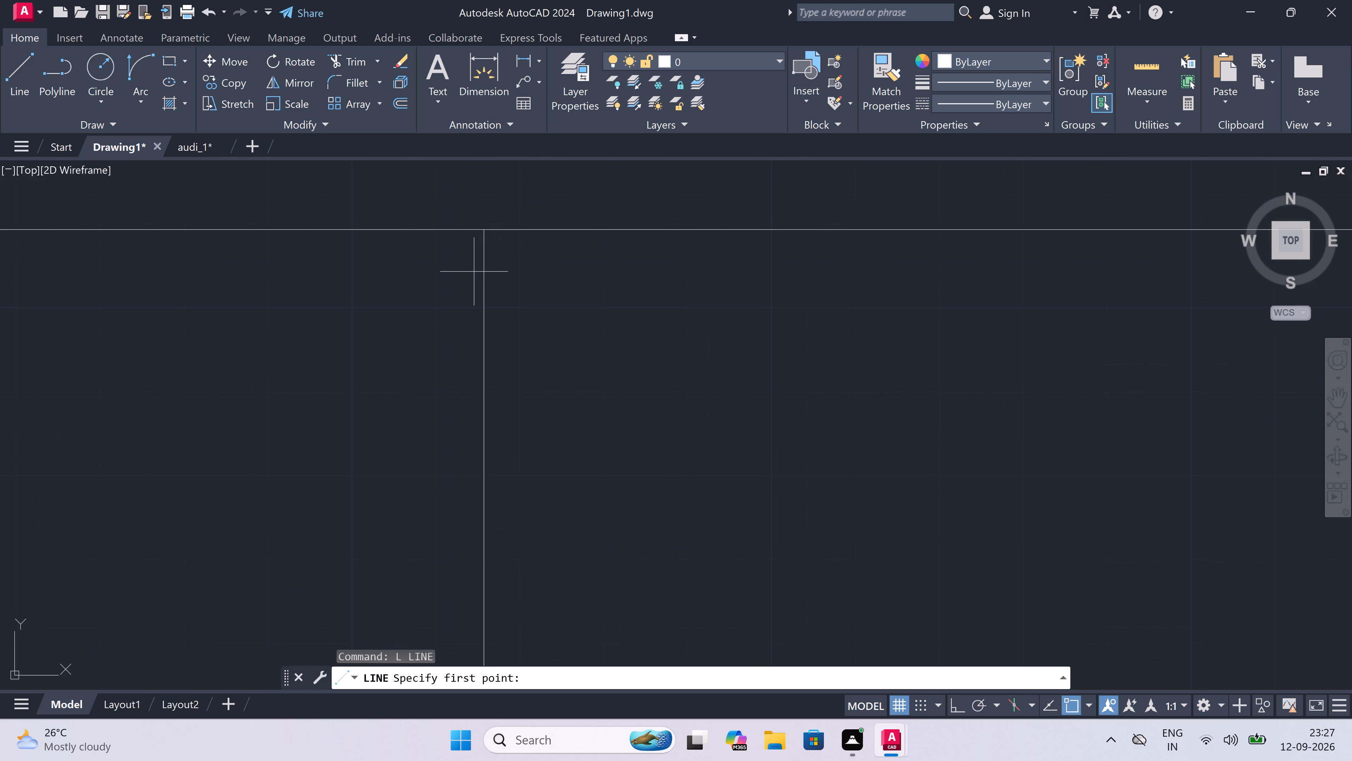
left_click_drag(484, 299, 489, 299)
scroll(535, 303, "down", 4)
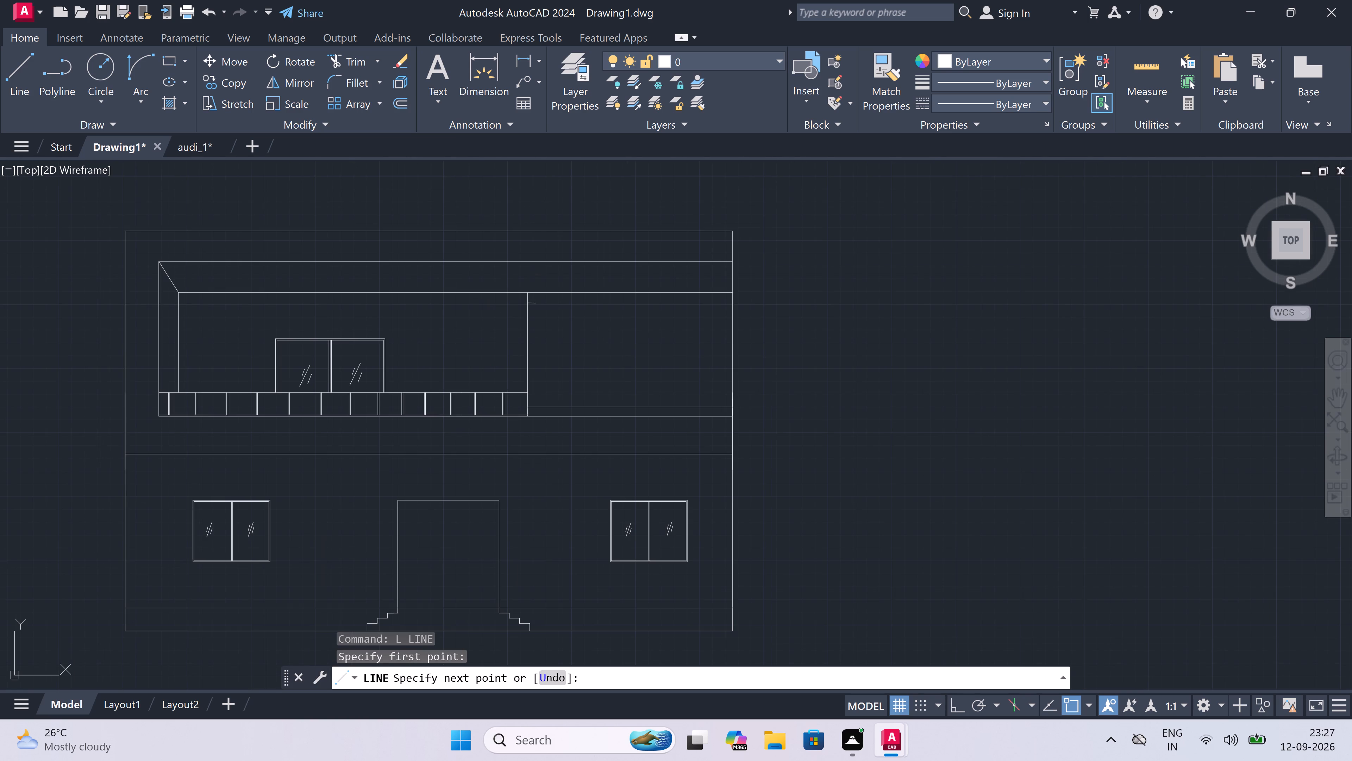
key("F8")
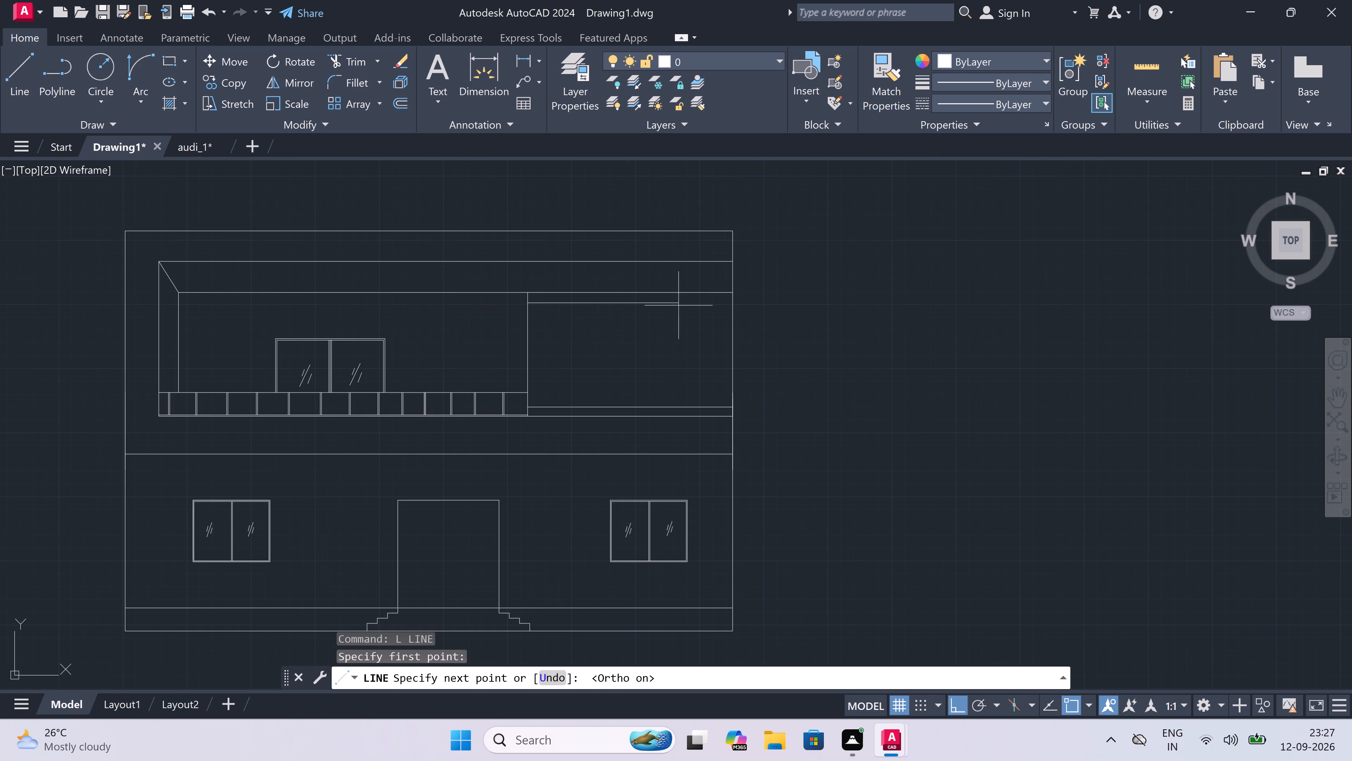
scroll(727, 300, "up", 2)
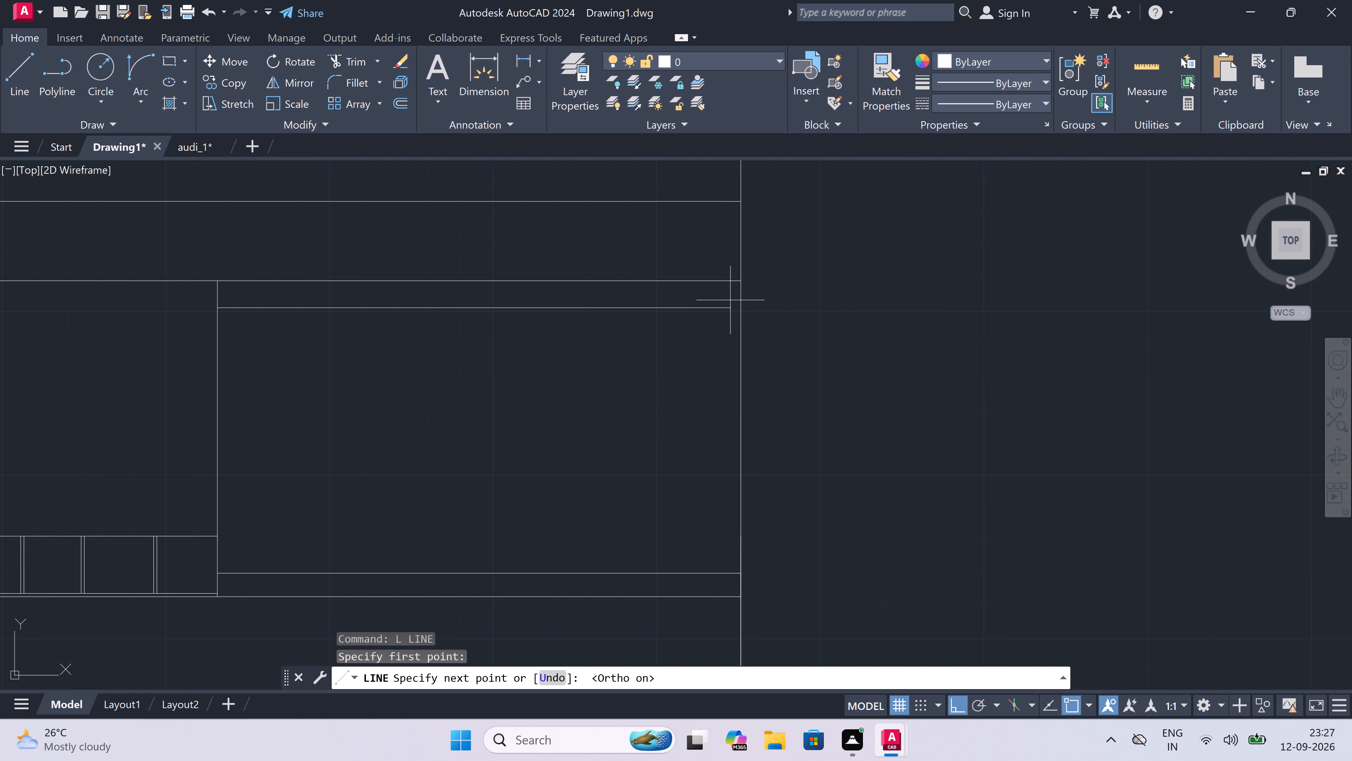
scroll(741, 310, "up", 1)
left_click_drag(740, 309, 740, 313)
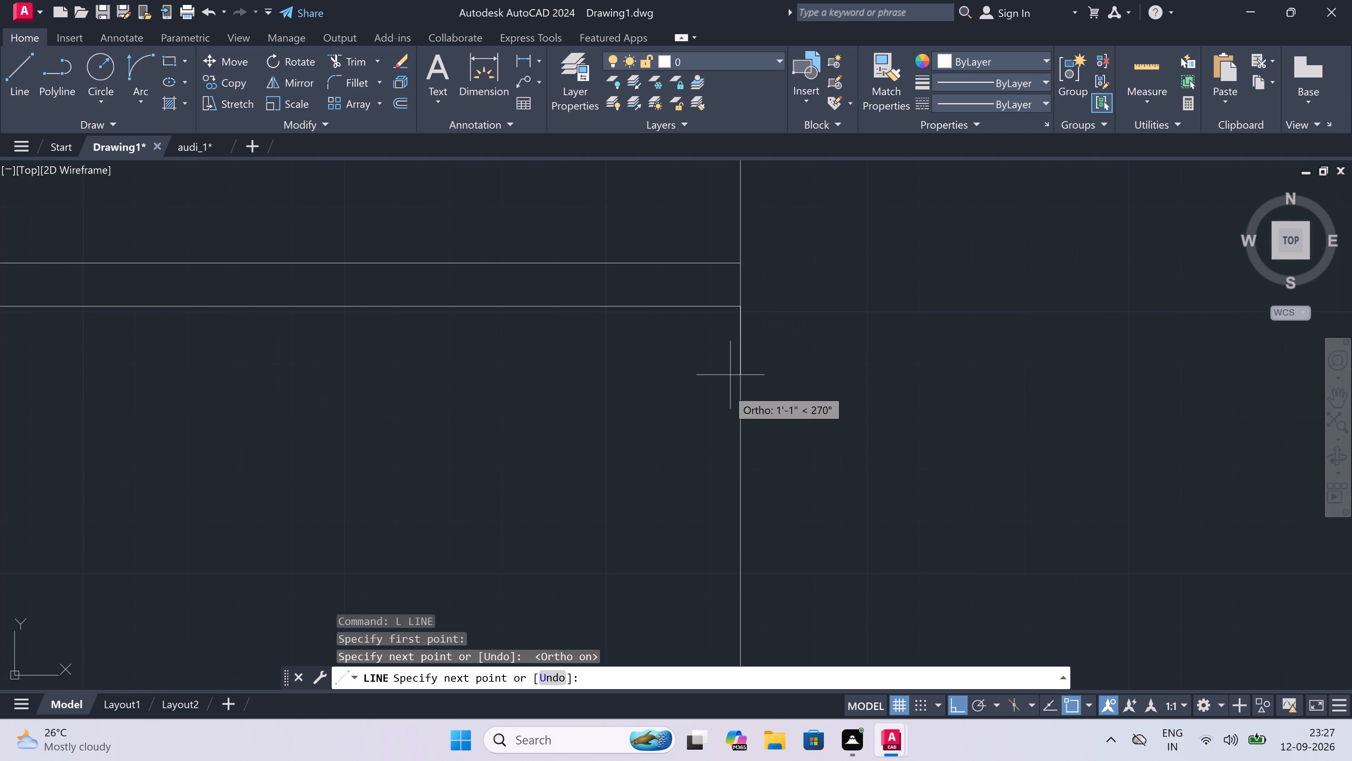
Continue the line 2" down the right wall and back horizontally to the vertical divider, forming a thin strip in the right-hand bay.
type("2\"")
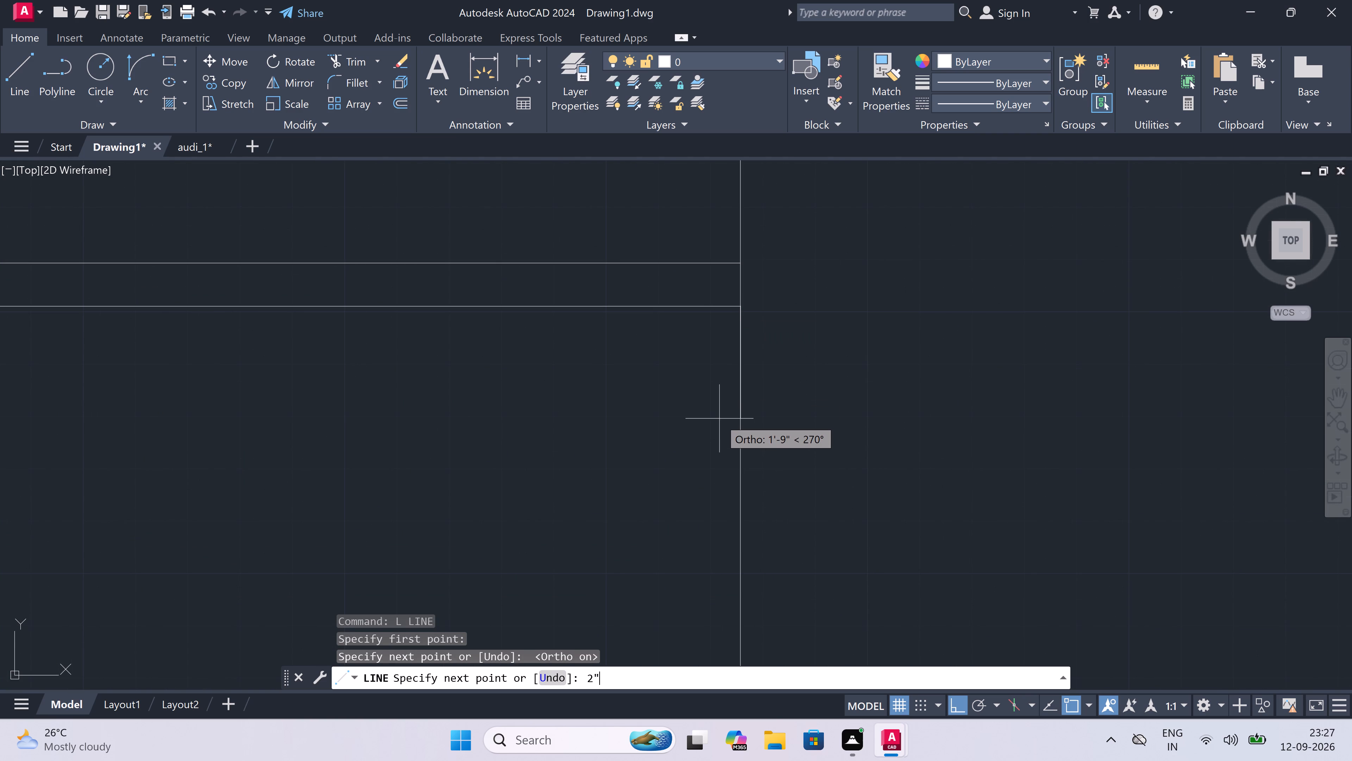
key("space")
scroll(494, 341, "down", 2)
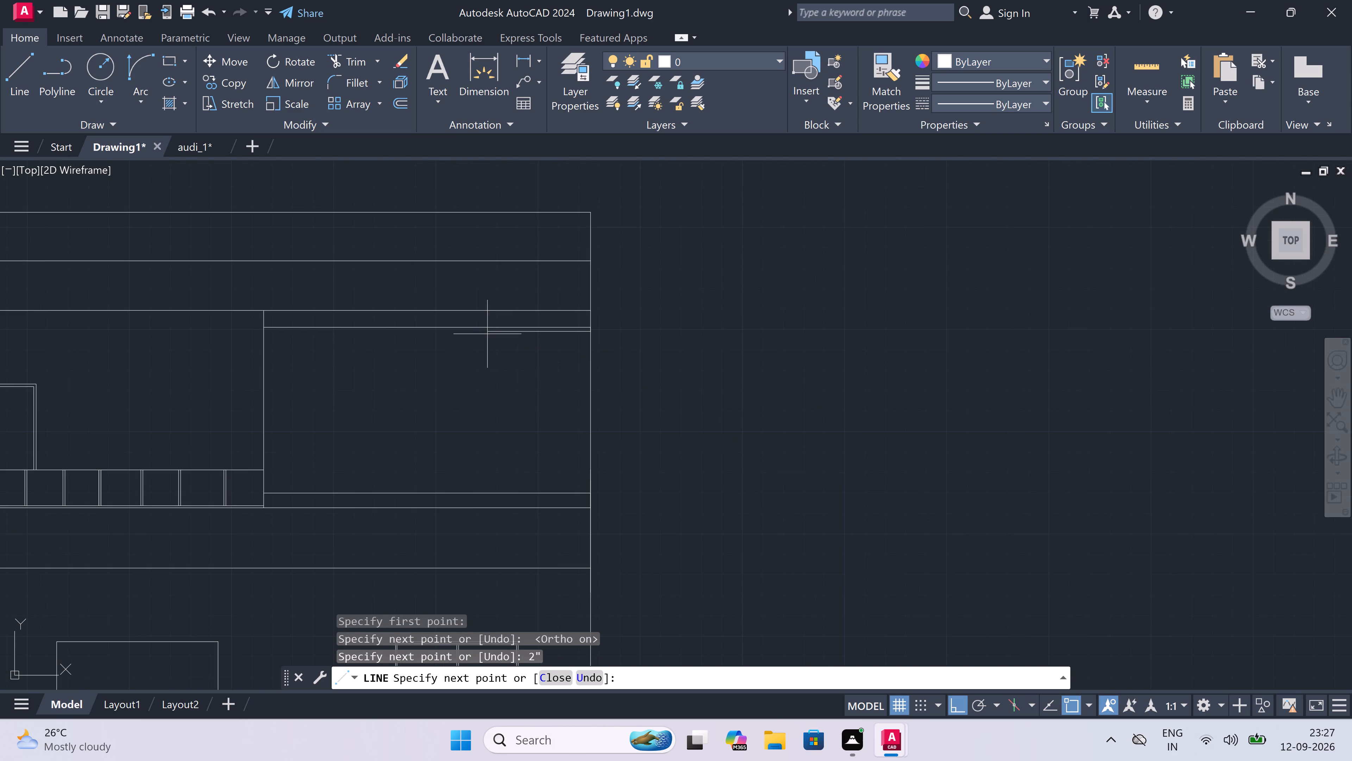
scroll(268, 334, "up", 3)
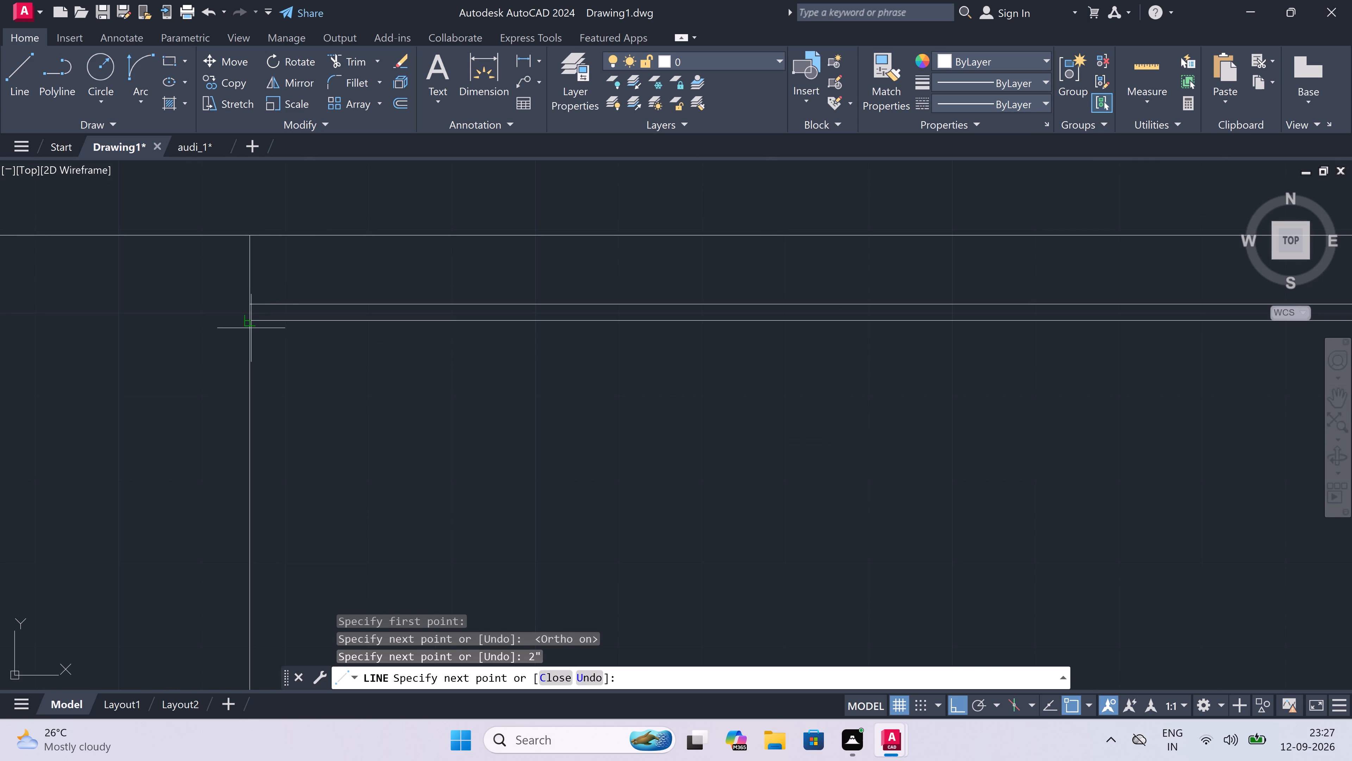
left_click(247, 319)
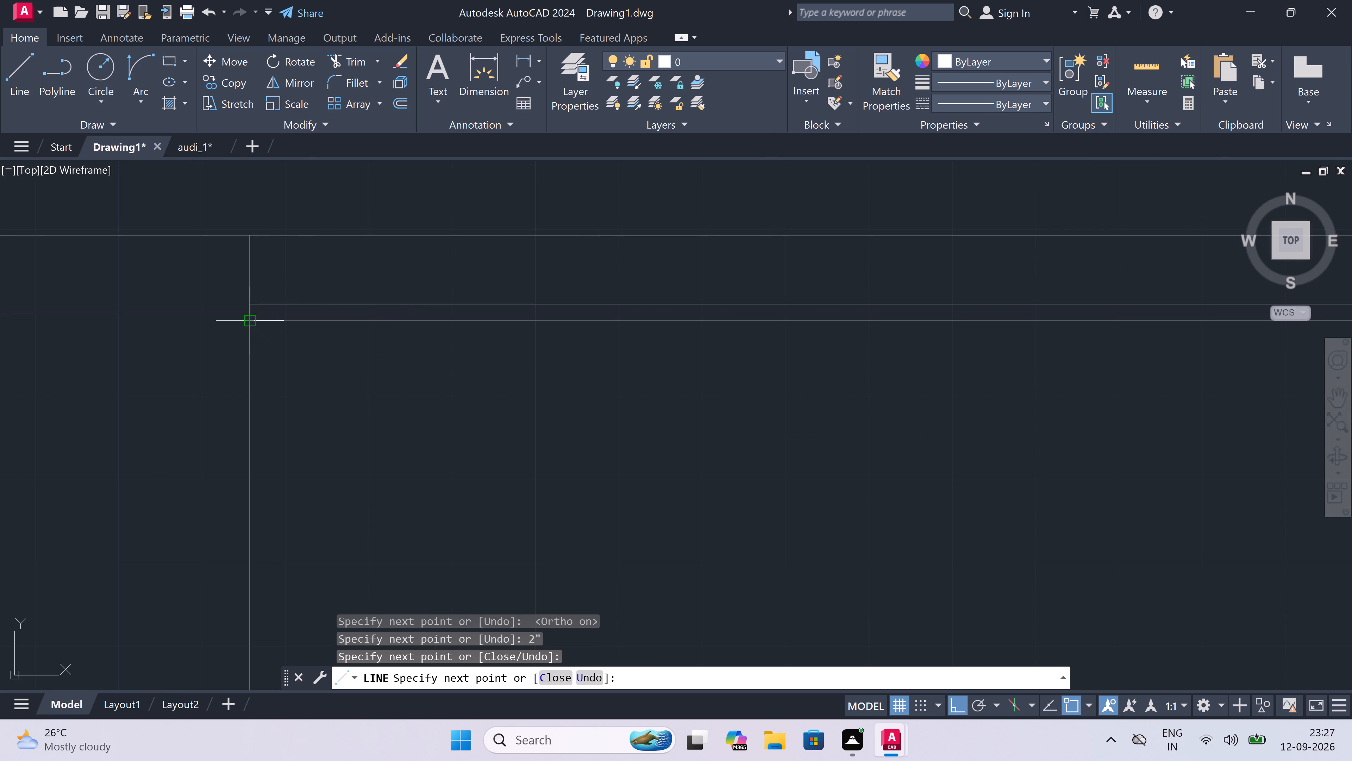
key("Escape")
Copy the strip's two horizontal lines from their left end, placing two spaced copies below along the divider; undo the misplaced third copy.
left_click_drag(405, 286, 395, 327)
left_click(318, 408)
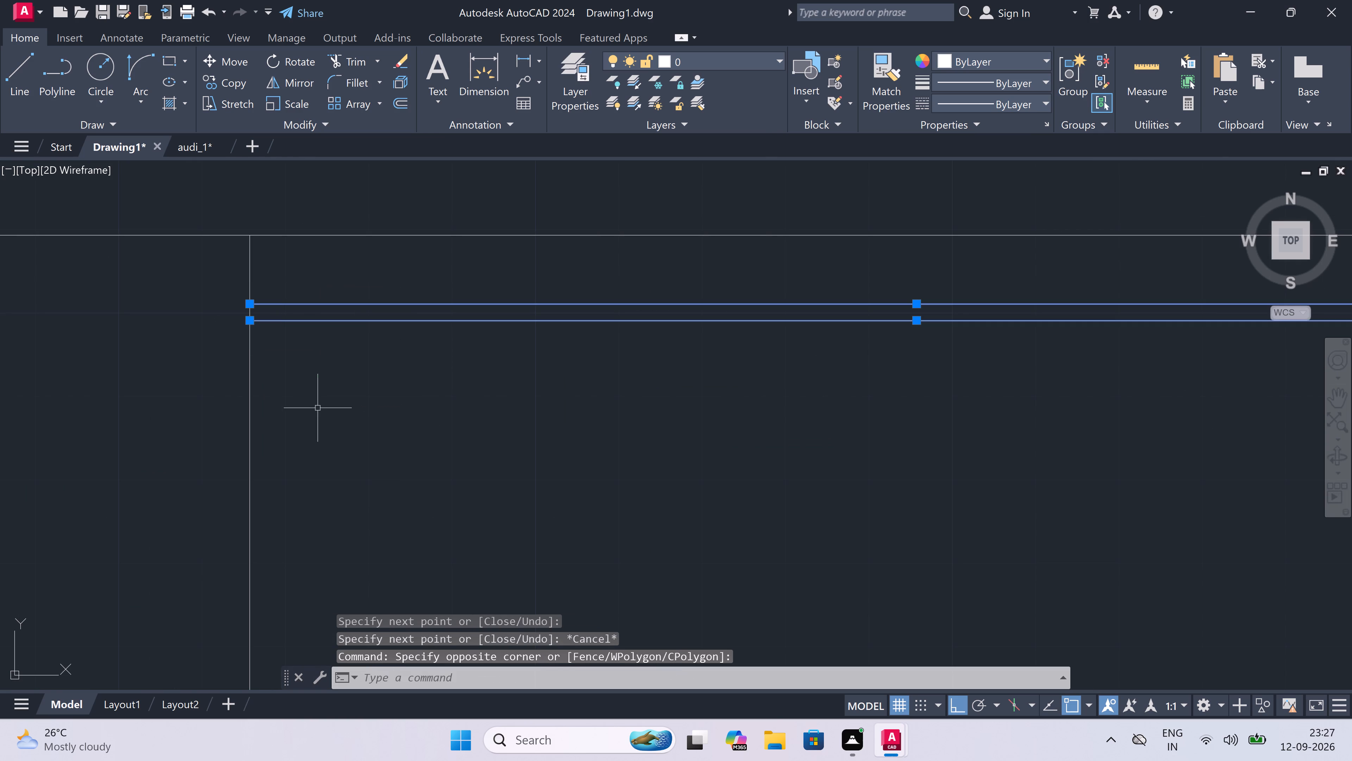
left_click(233, 77)
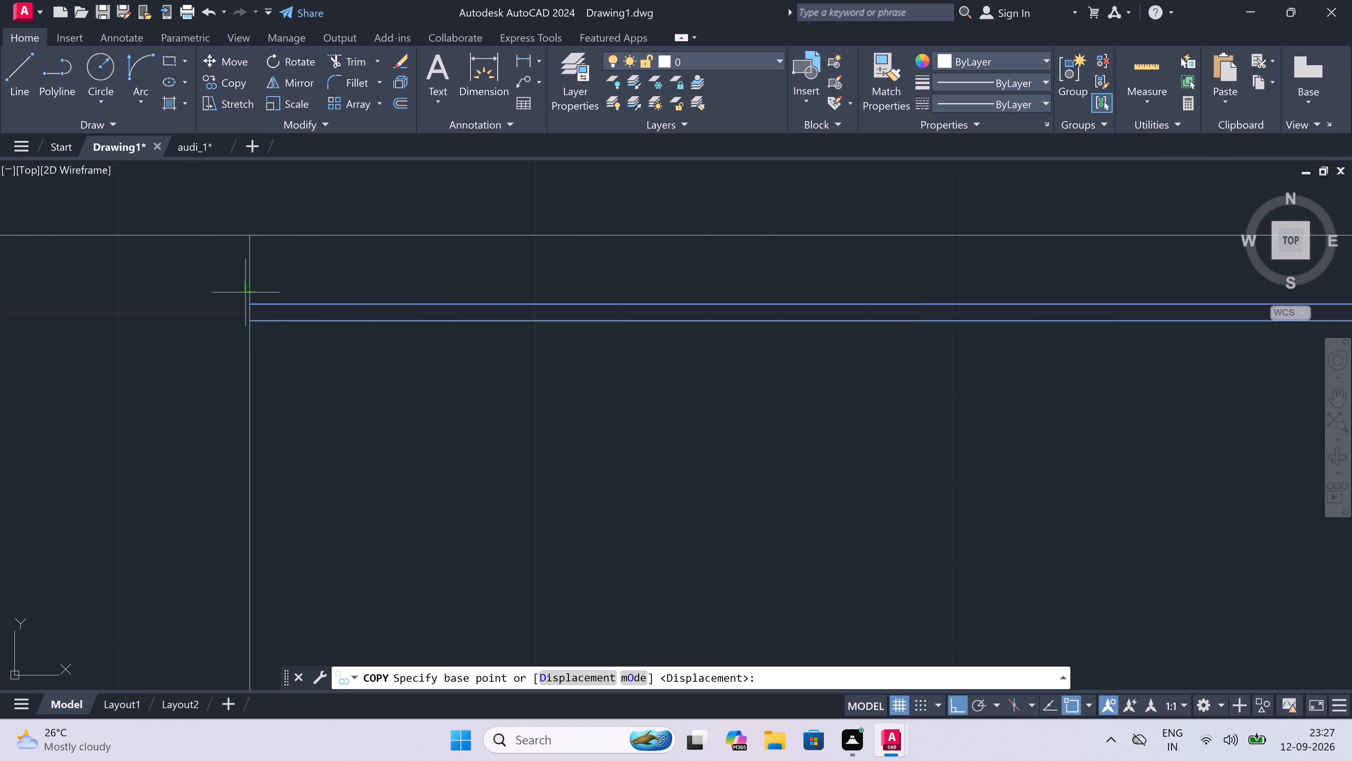
left_click_drag(252, 307, 254, 316)
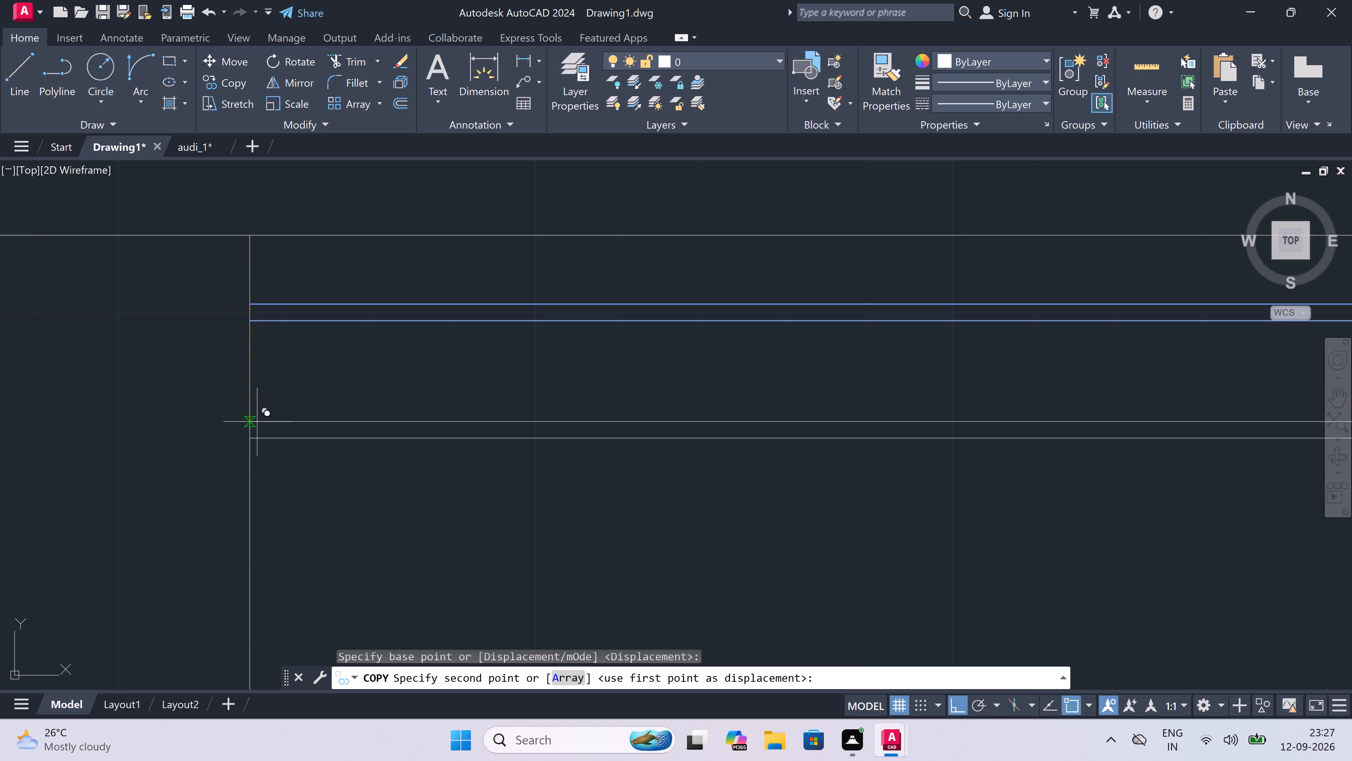
scroll(257, 422, "down", 3)
scroll(257, 422, "up", 1)
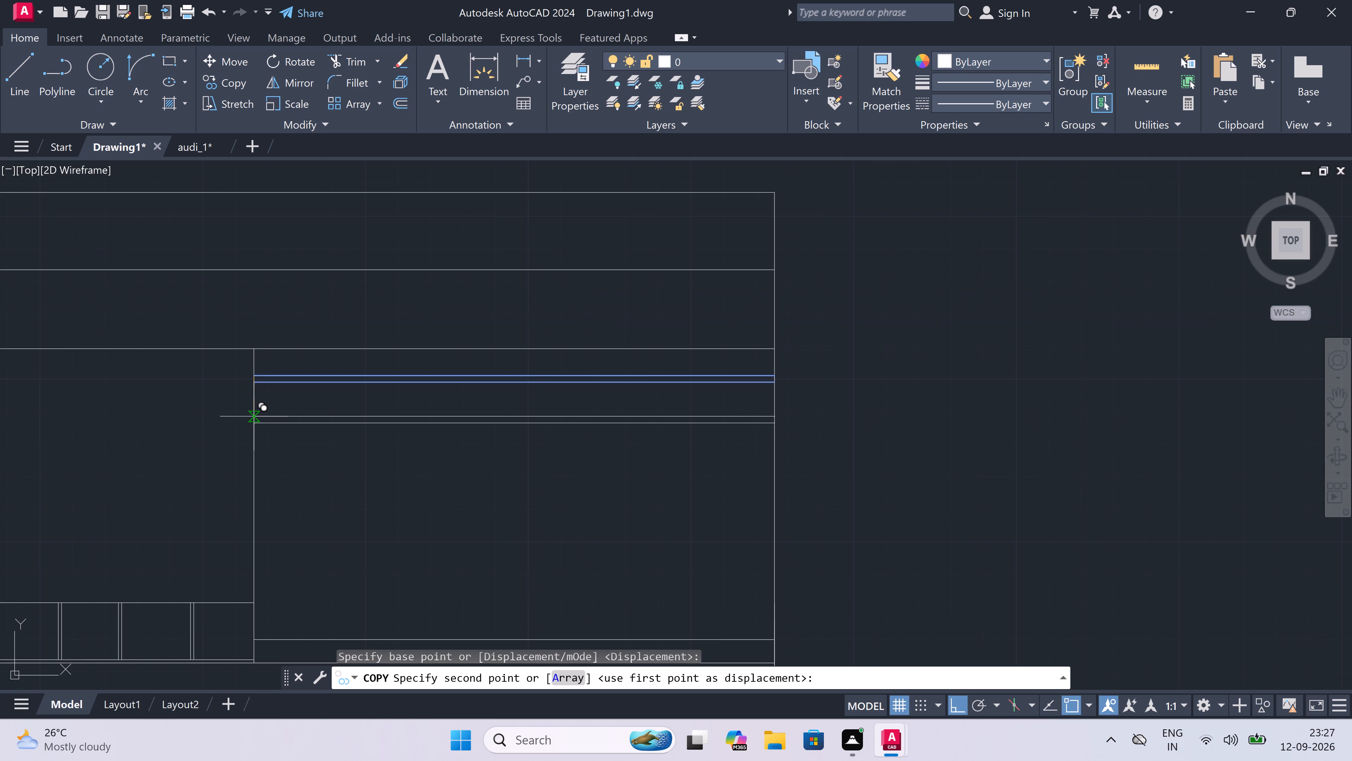
left_click(254, 416)
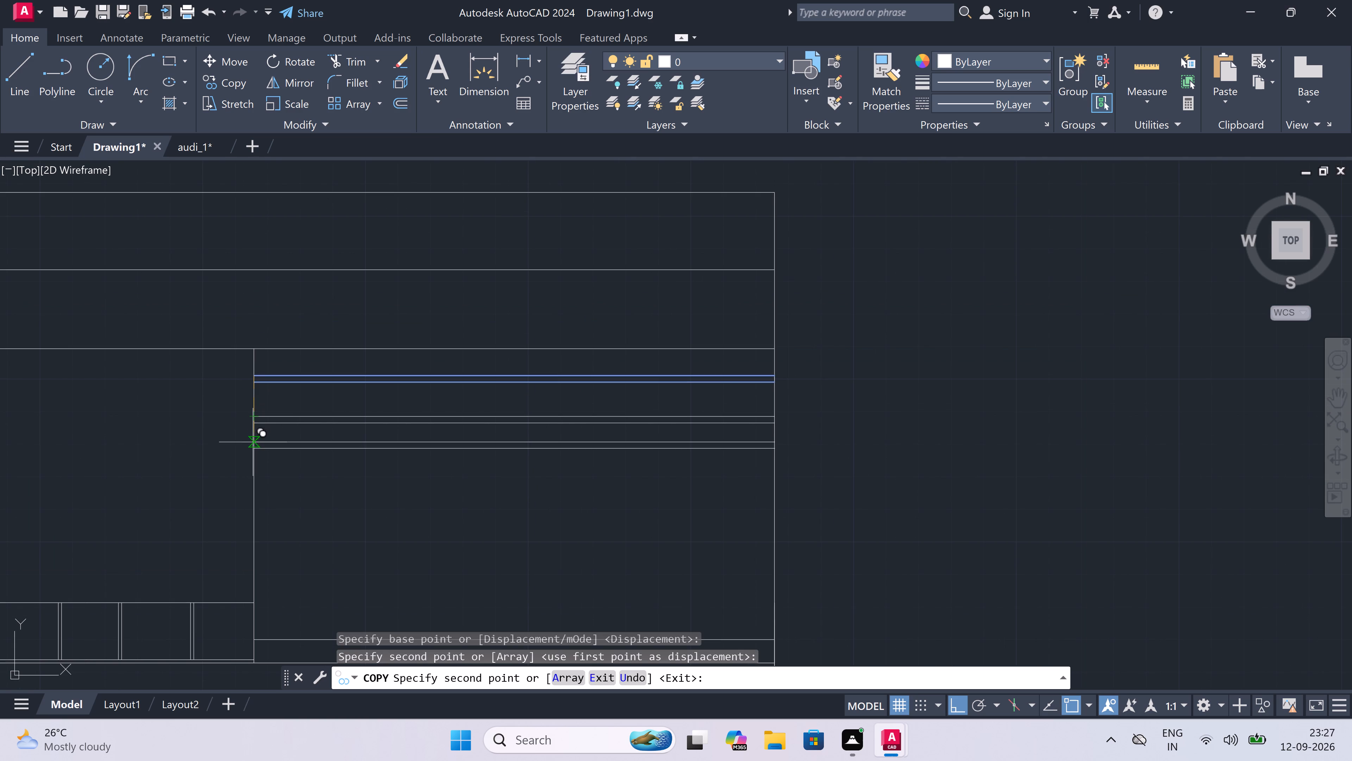
left_click(253, 453)
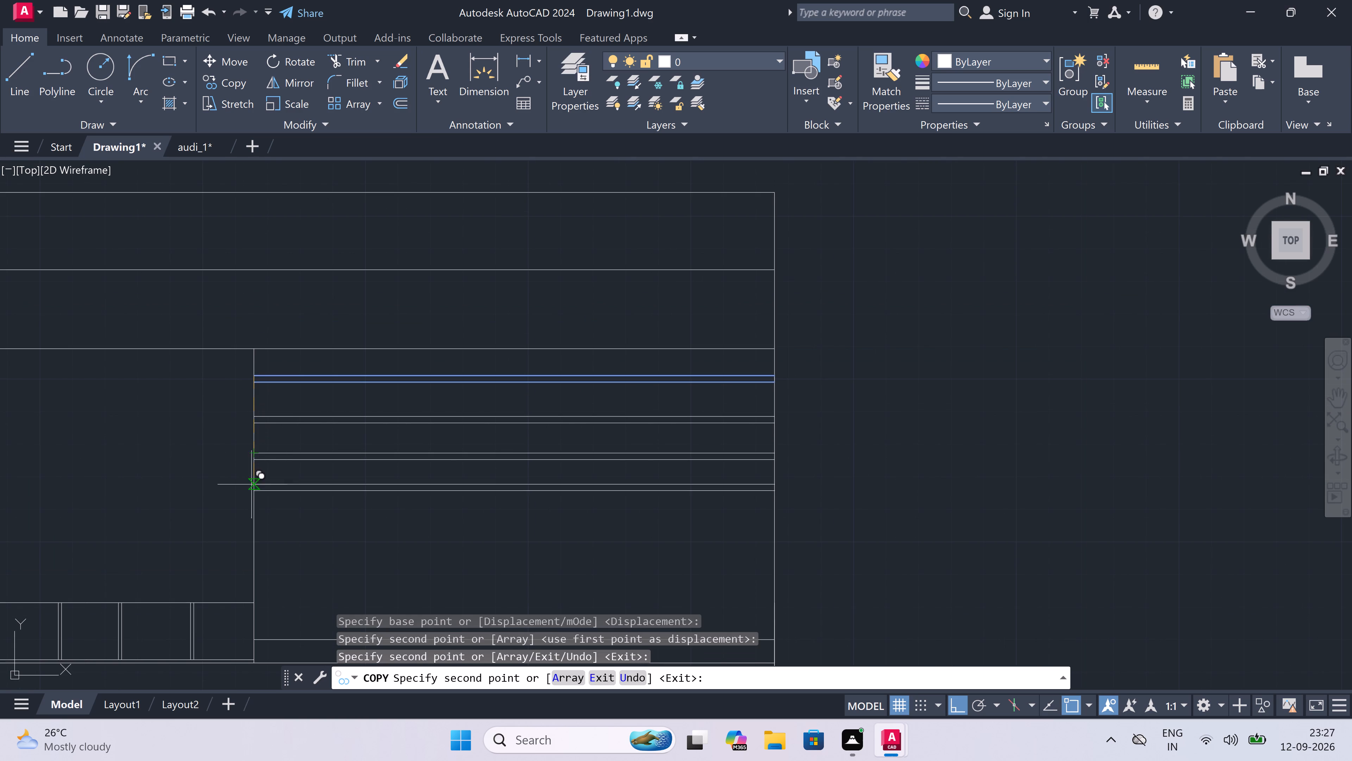
left_click(251, 499)
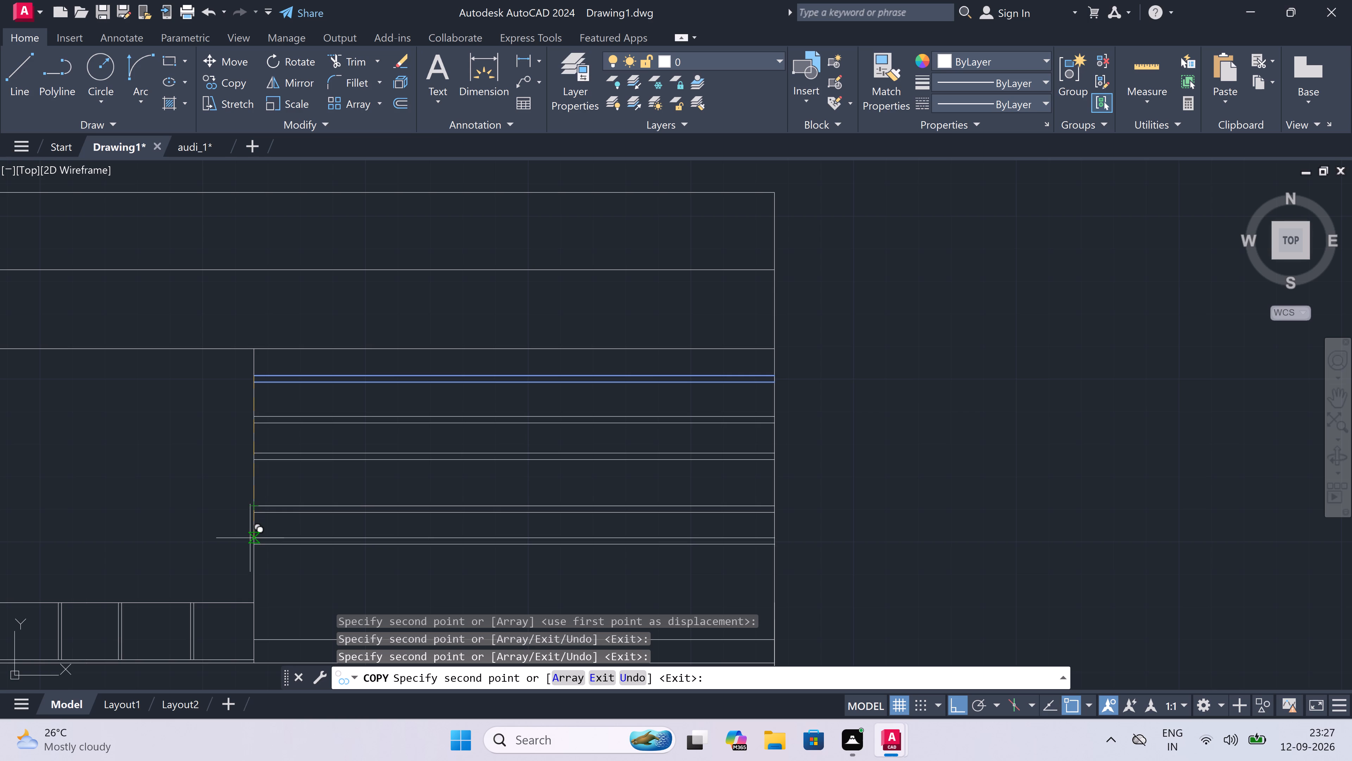
key("ctrl+z")
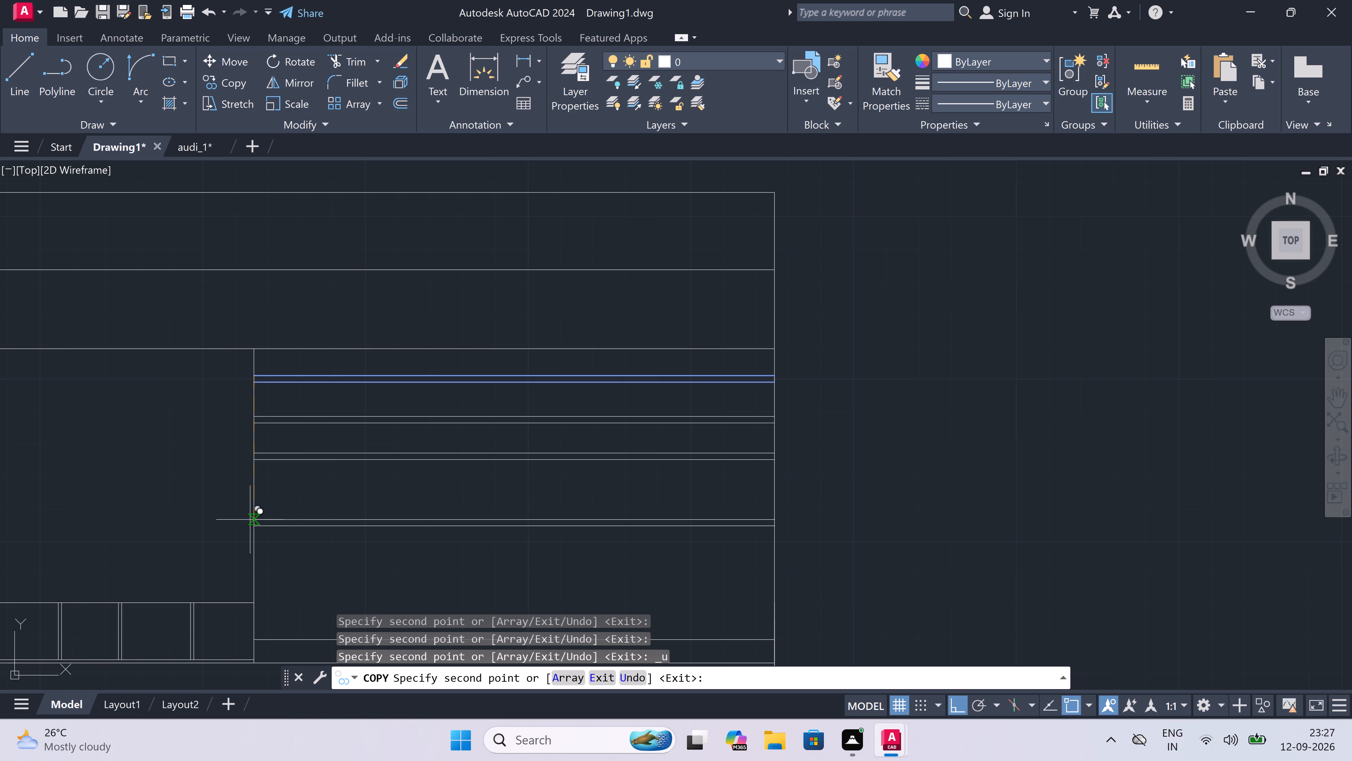
Place three more copies of the line pair down the divider, spacing them towards the bottom of the right-hand bay.
scroll(248, 496, "up", 2)
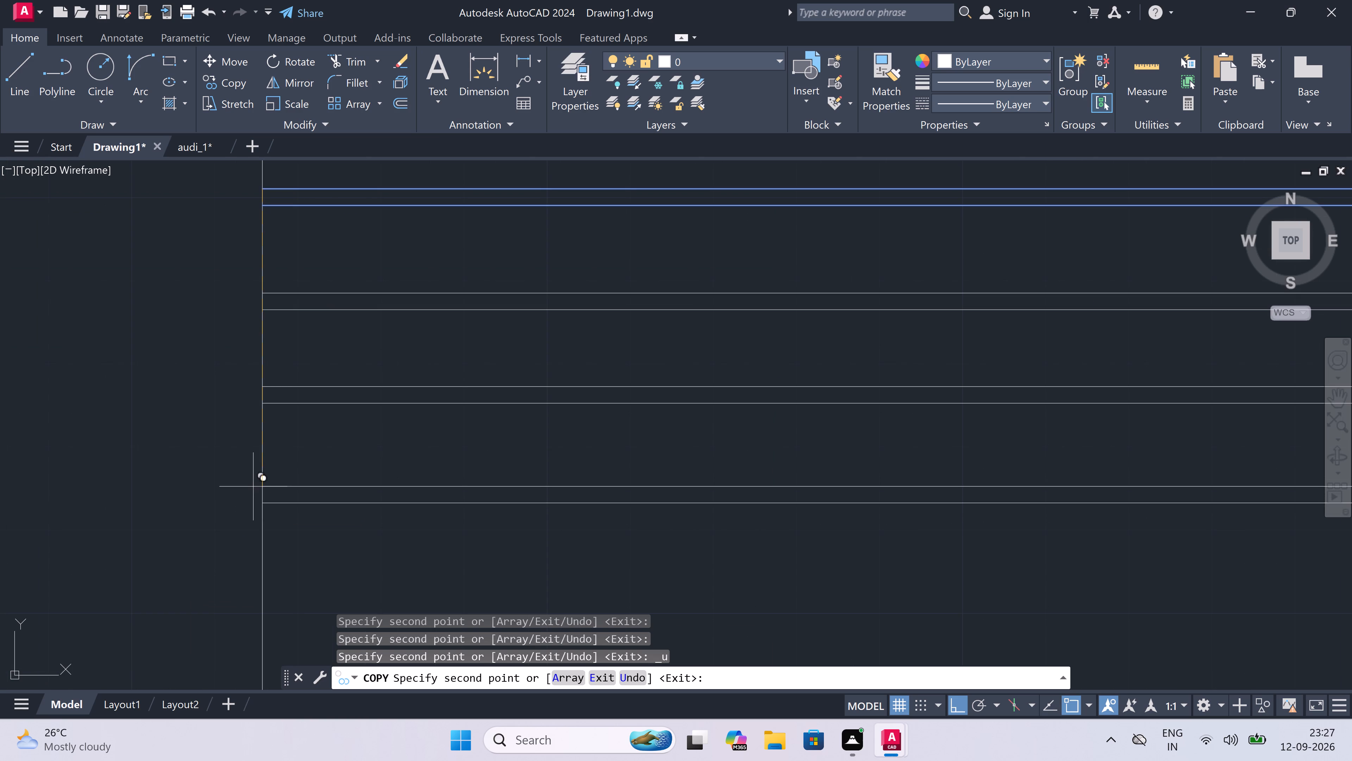
left_click(254, 487)
scroll(254, 487, "down", 3)
scroll(255, 508, "up", 3)
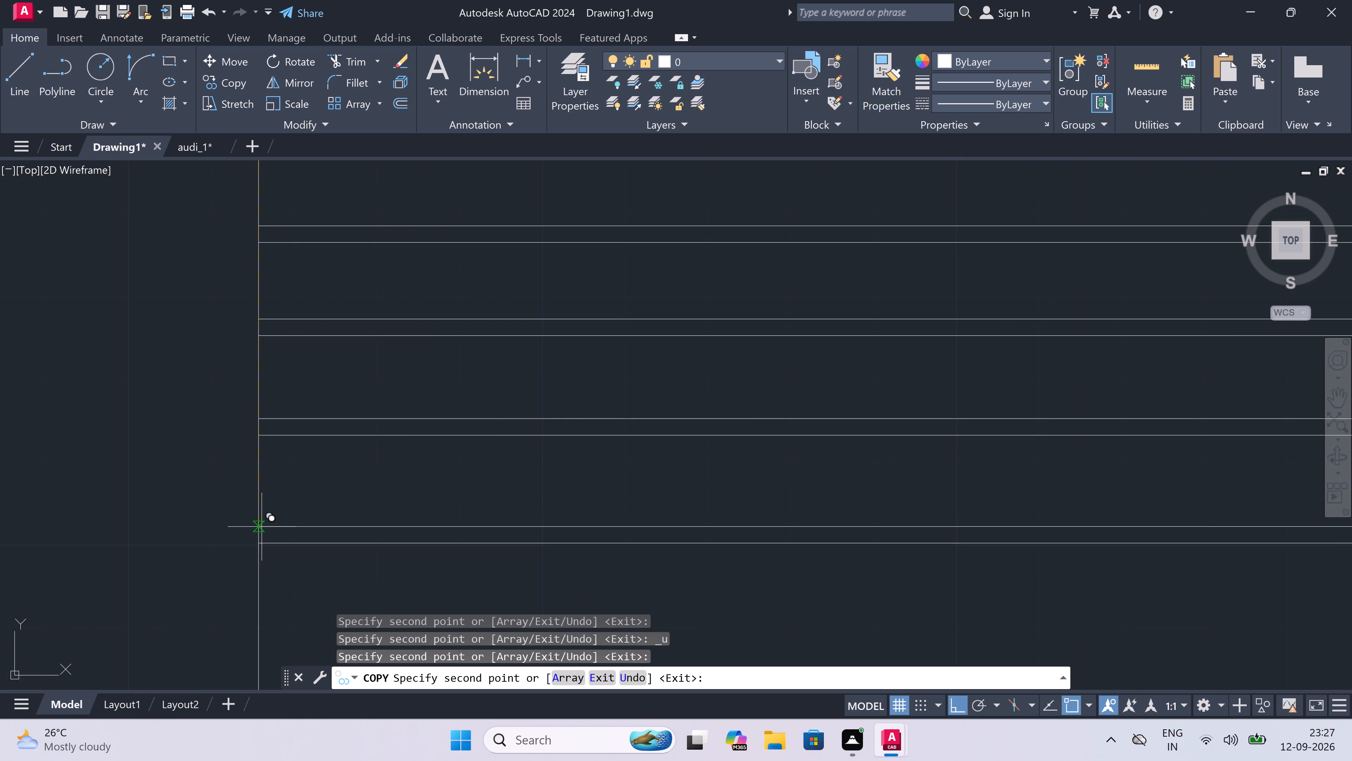
left_click(261, 526)
scroll(267, 505, "down", 4)
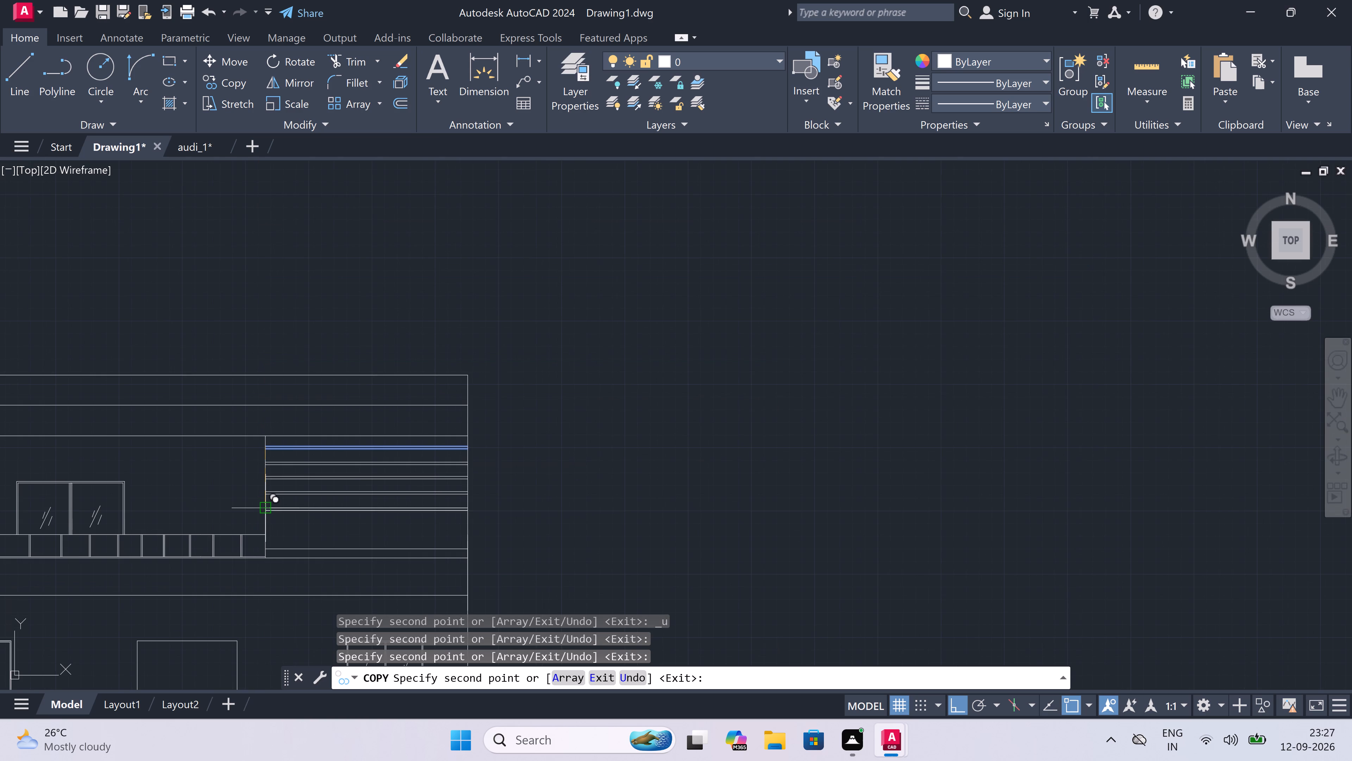
scroll(263, 524, "up", 3)
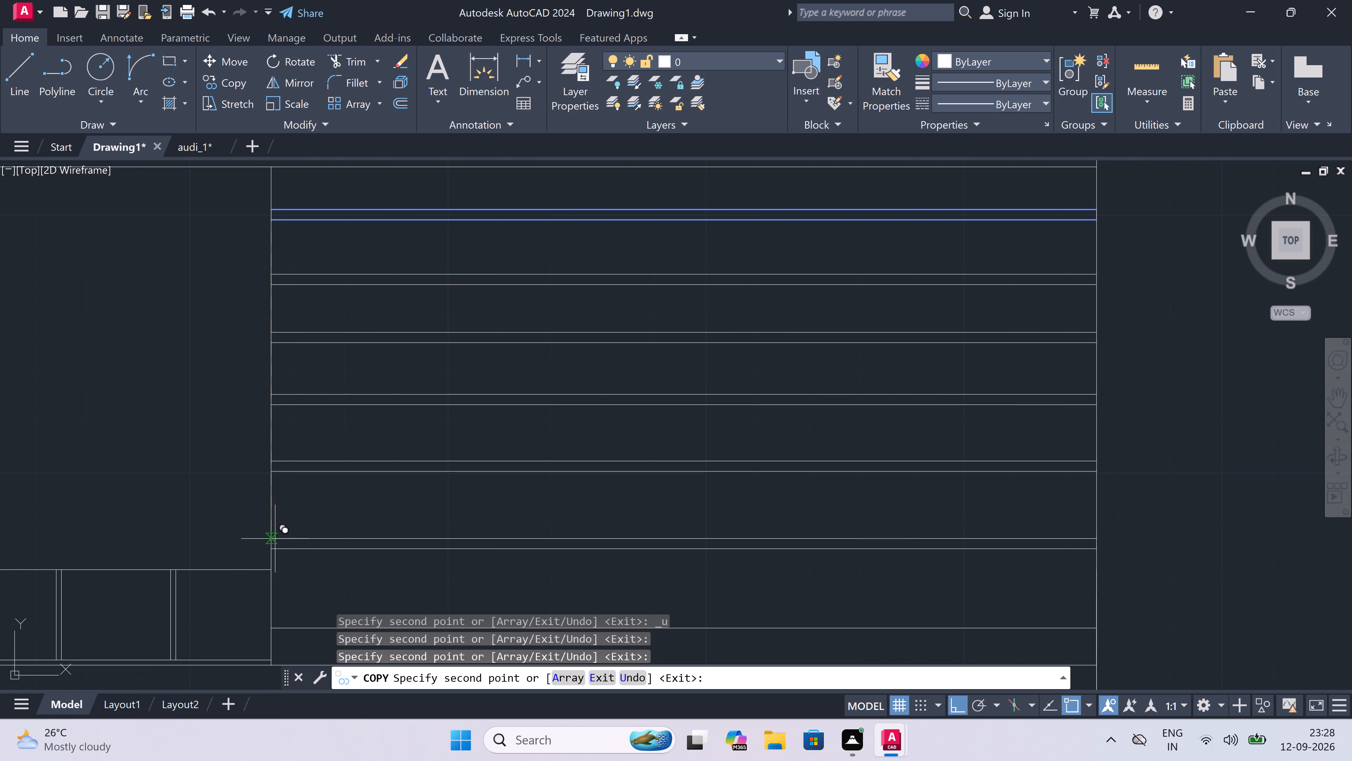
left_click(272, 539)
key("Escape")
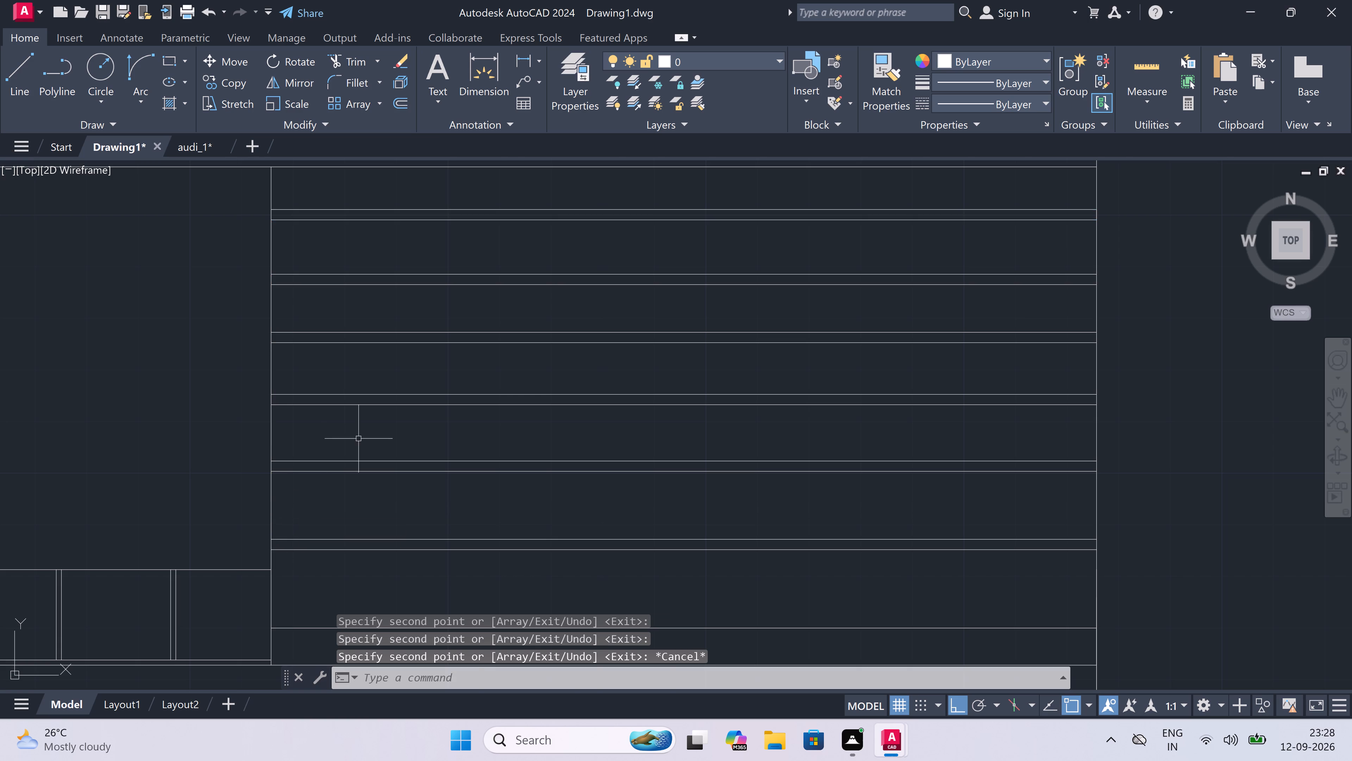
Draw a rectangle slightly inset within the entrance door outline, from near its upper-left corner to the plinth line near its right side.
scroll(395, 429, "down", 5)
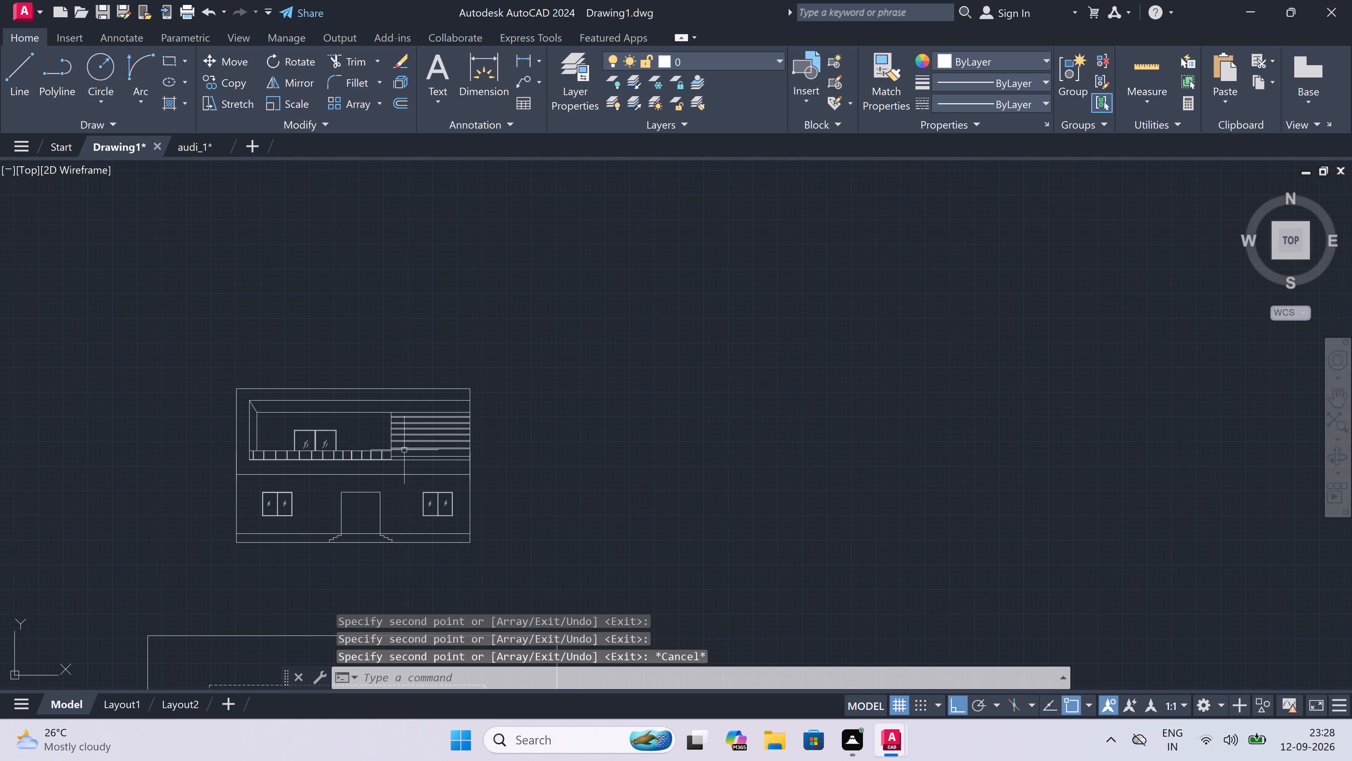
scroll(308, 477, "up", 2)
scroll(324, 467, "down", 3)
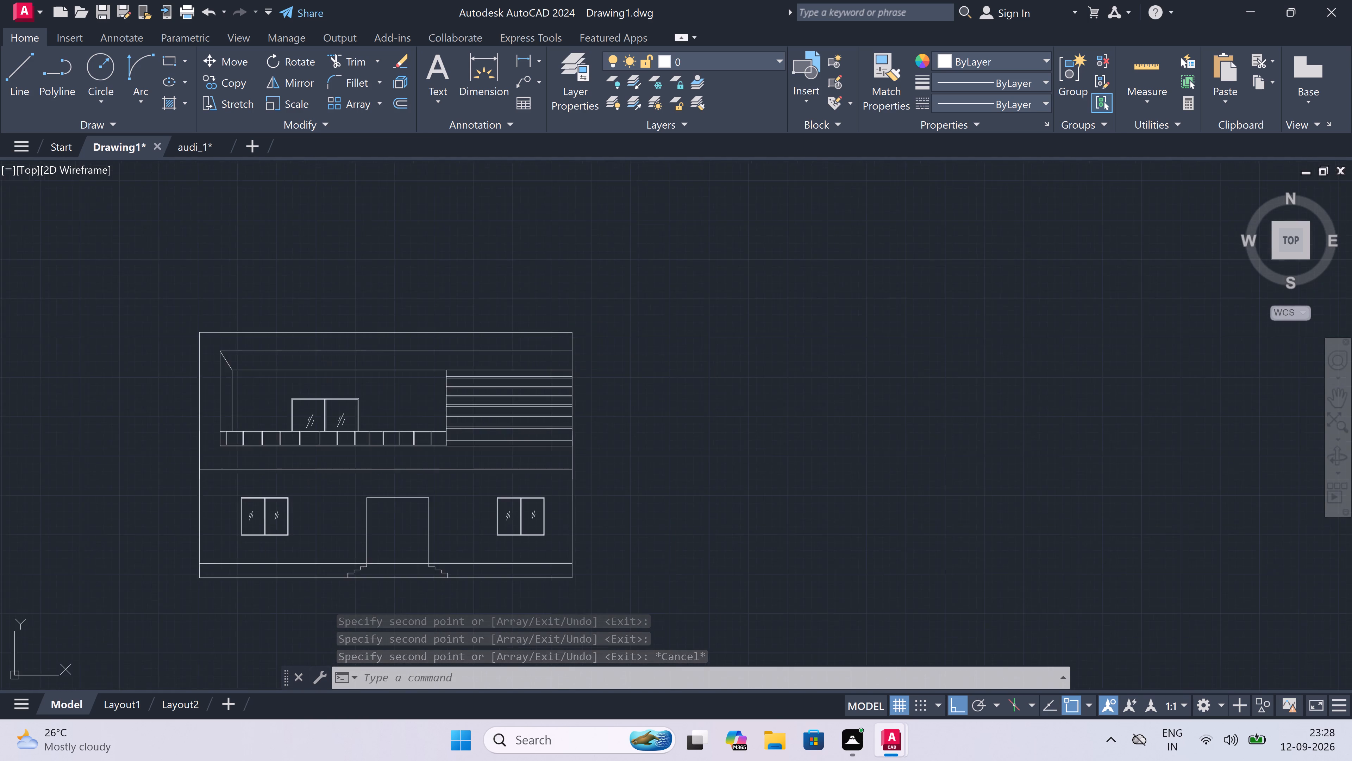
scroll(335, 526, "up", 2)
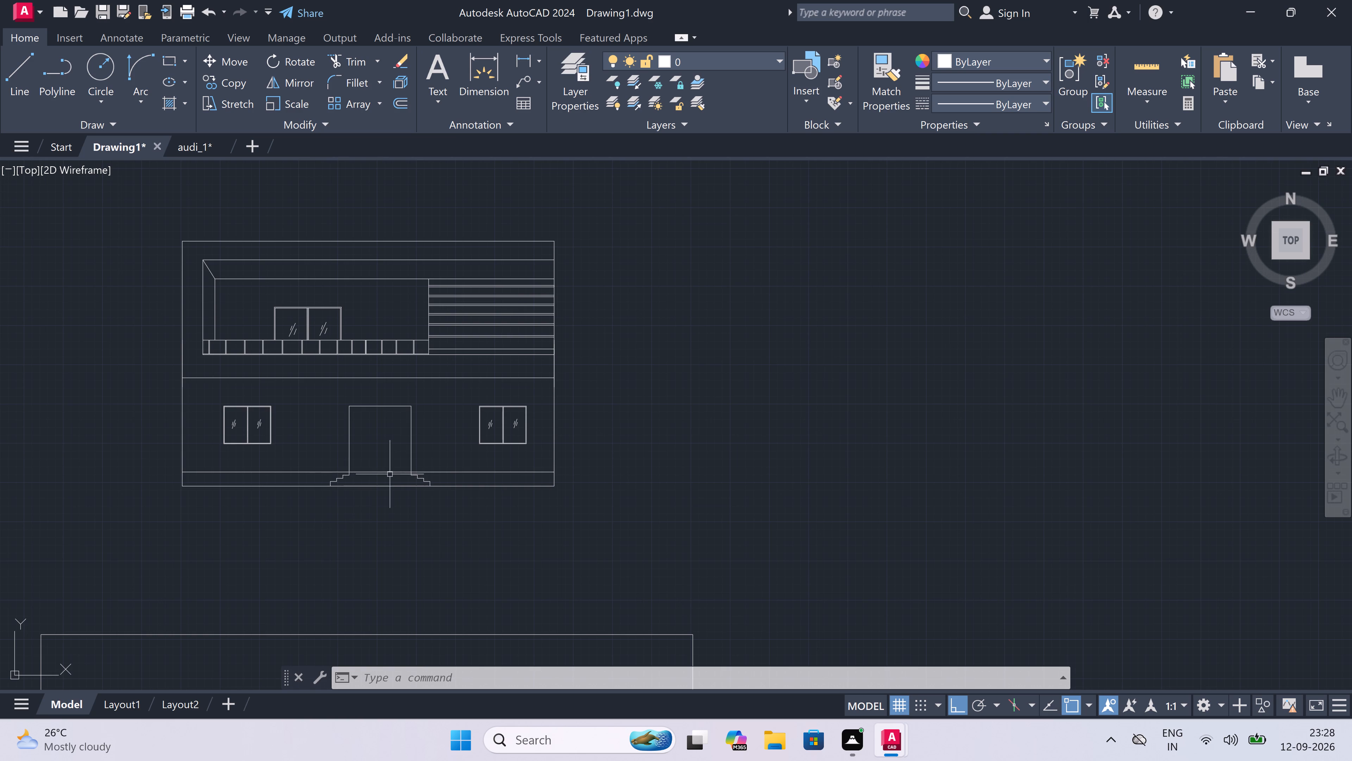
scroll(345, 412, "up", 3)
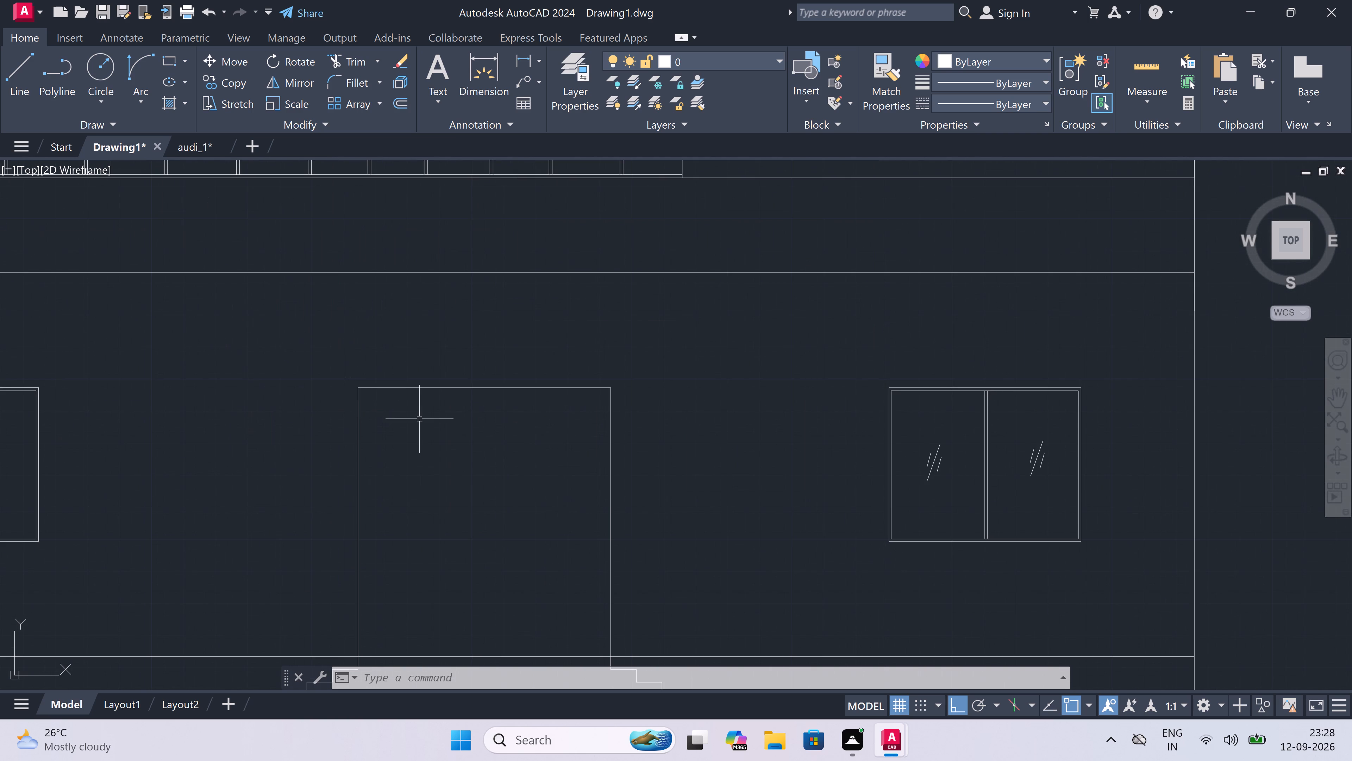
key("r")
key("e")
key("c")
key("space")
scroll(369, 395, "up", 3)
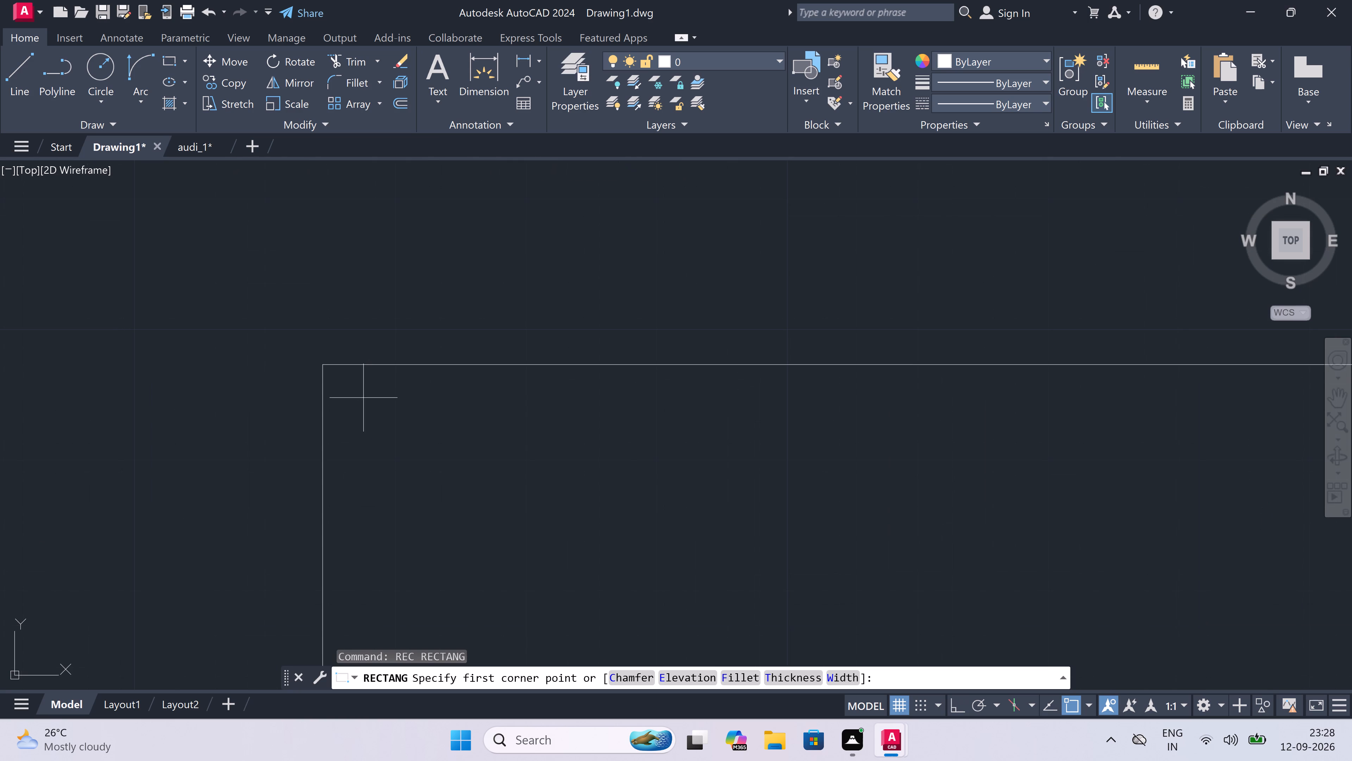
scroll(354, 392, "up", 2)
left_click_drag(320, 373, 387, 424)
scroll(437, 441, "down", 2)
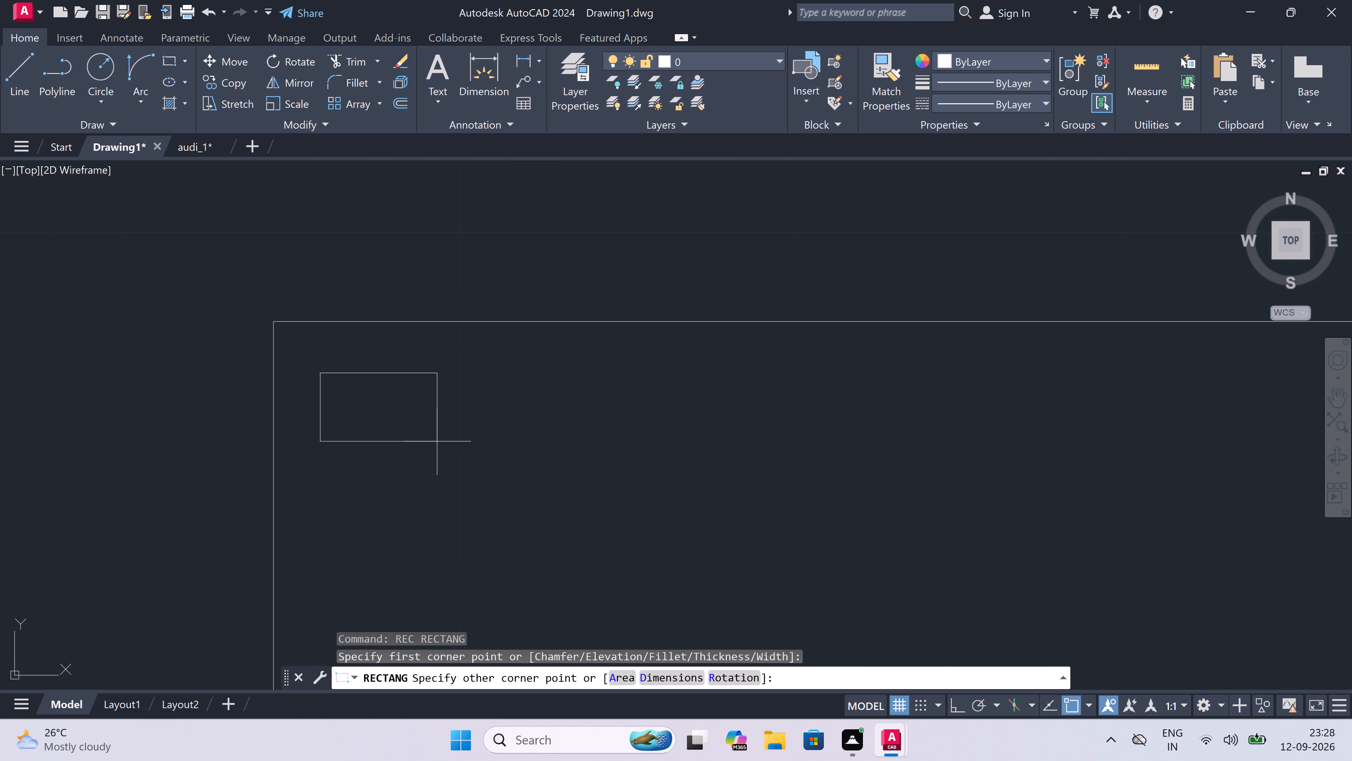
scroll(437, 441, "down", 6)
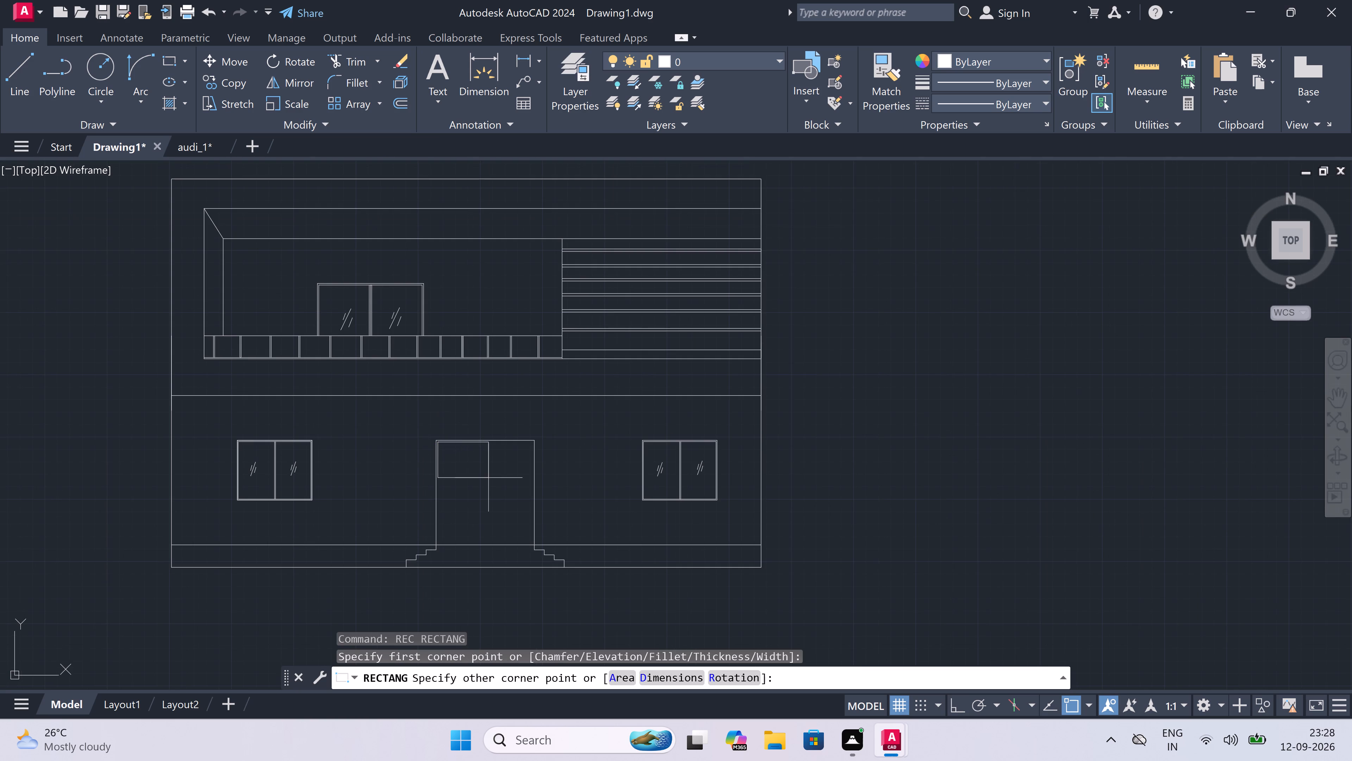
scroll(518, 515, "up", 3)
scroll(557, 566, "down", 2)
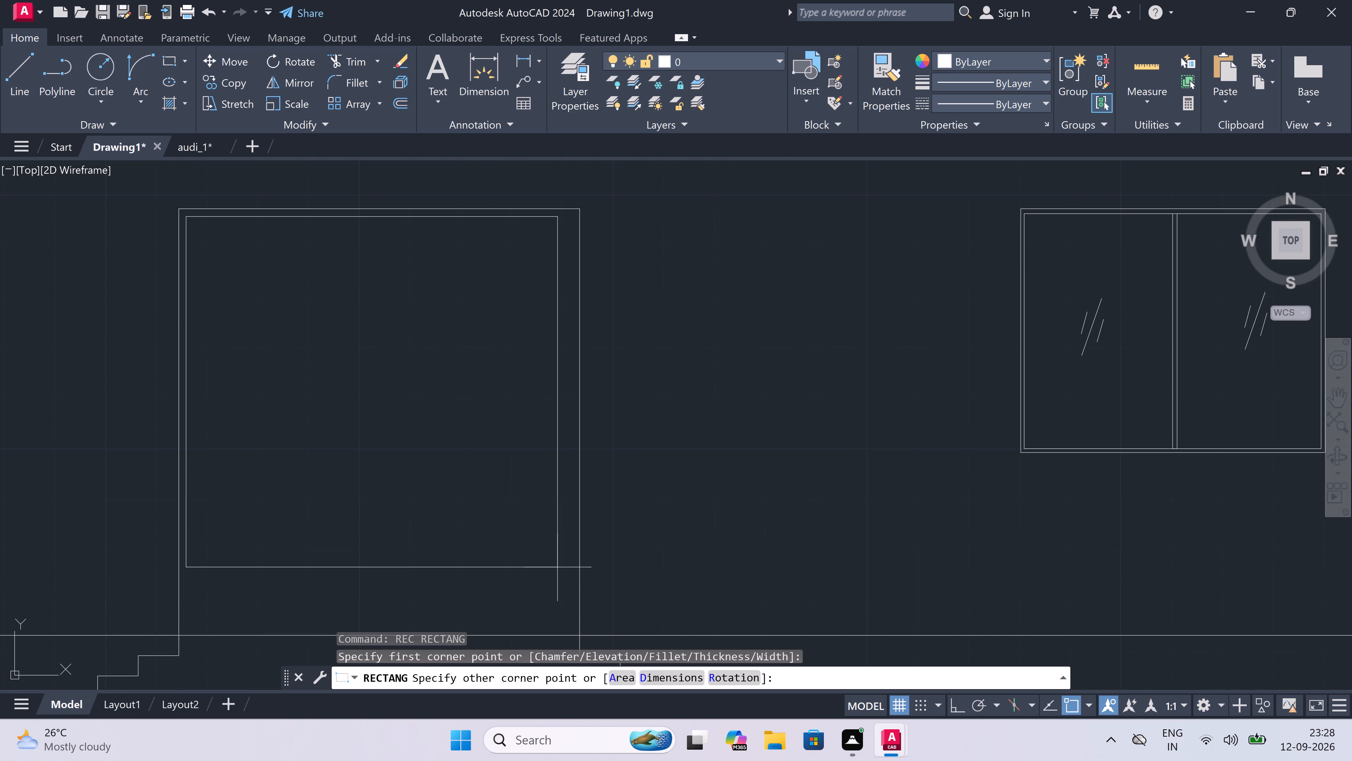
scroll(561, 602, "up", 3)
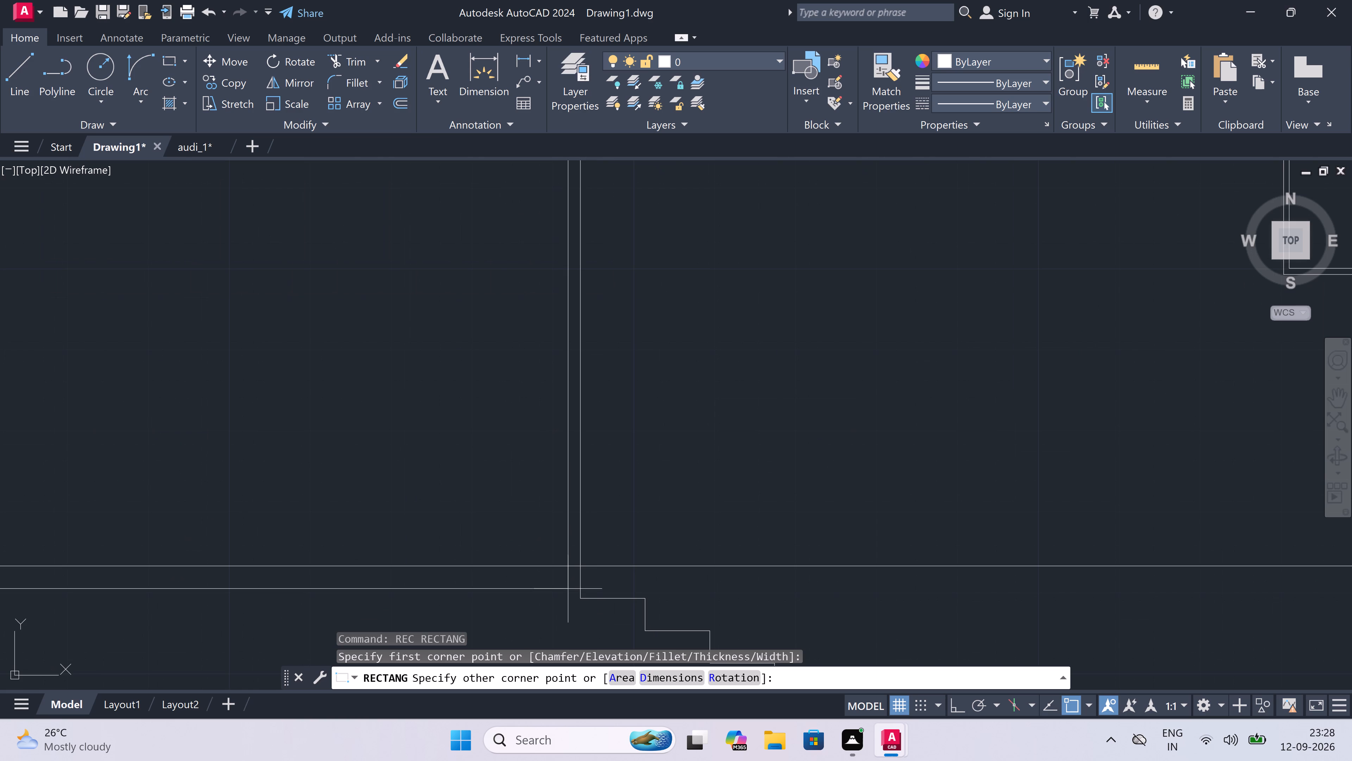
scroll(570, 588, "down", 1)
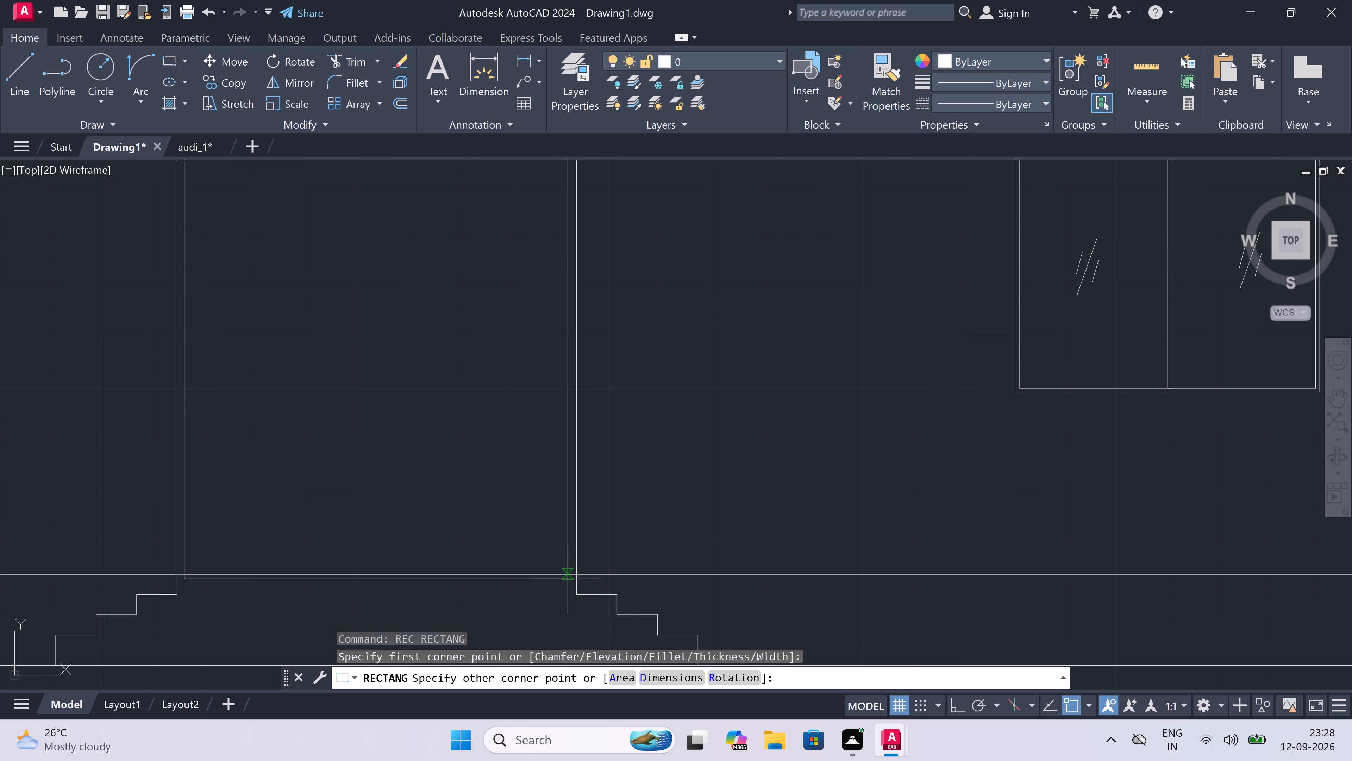
left_click(568, 575)
scroll(518, 538, "down", 2)
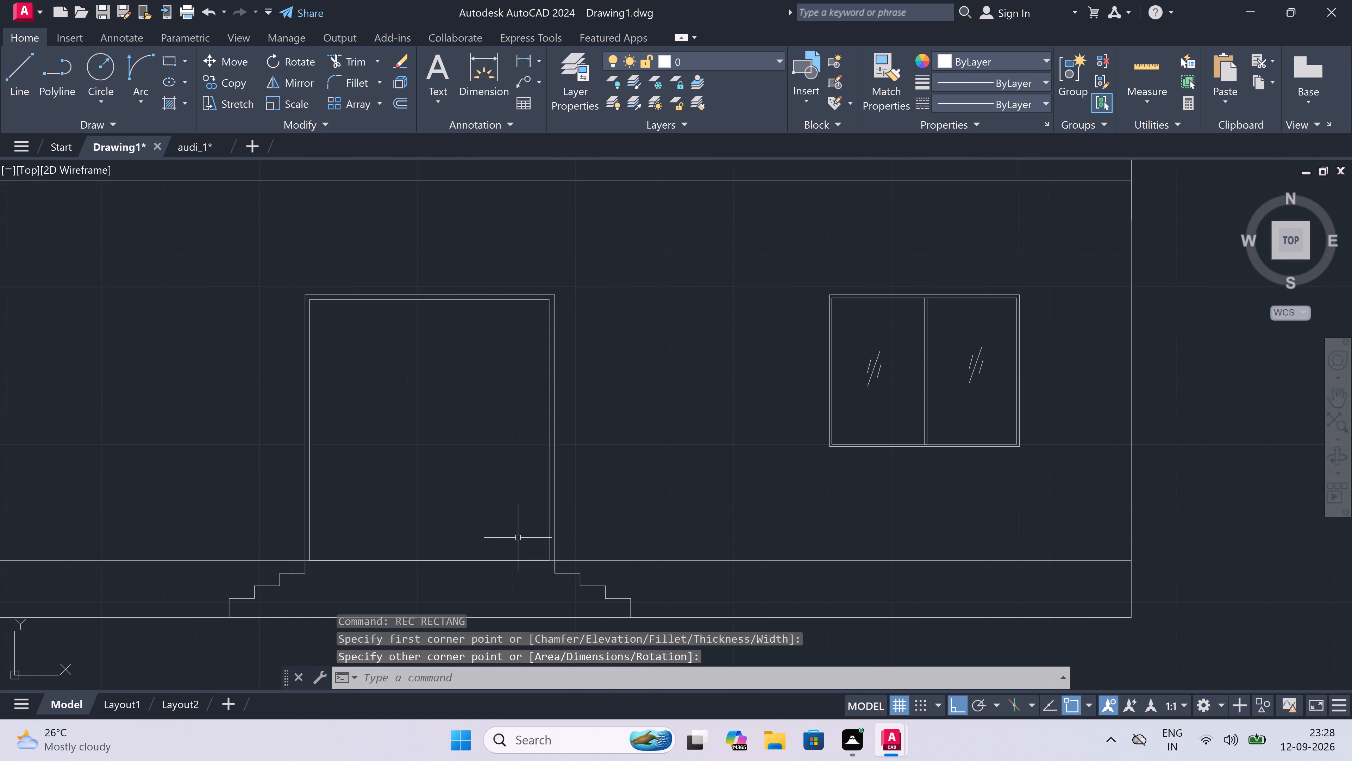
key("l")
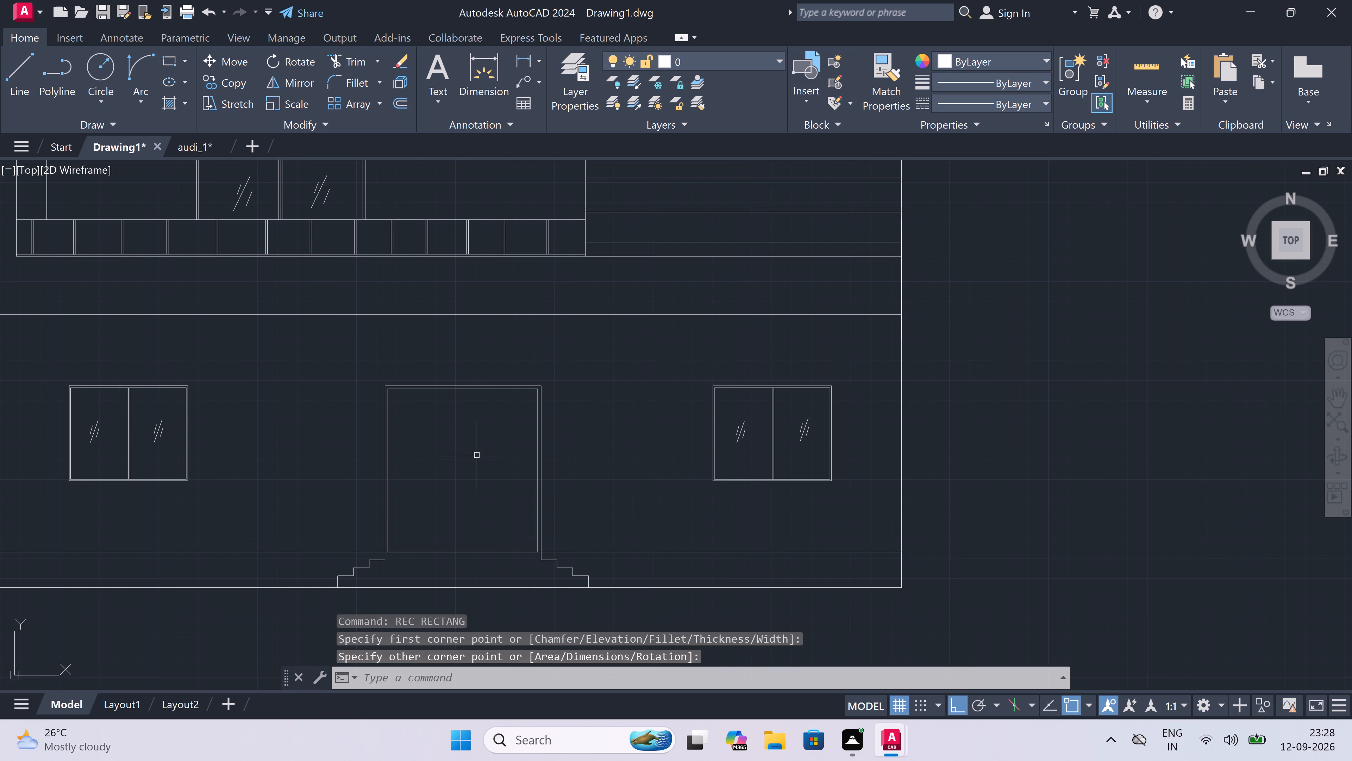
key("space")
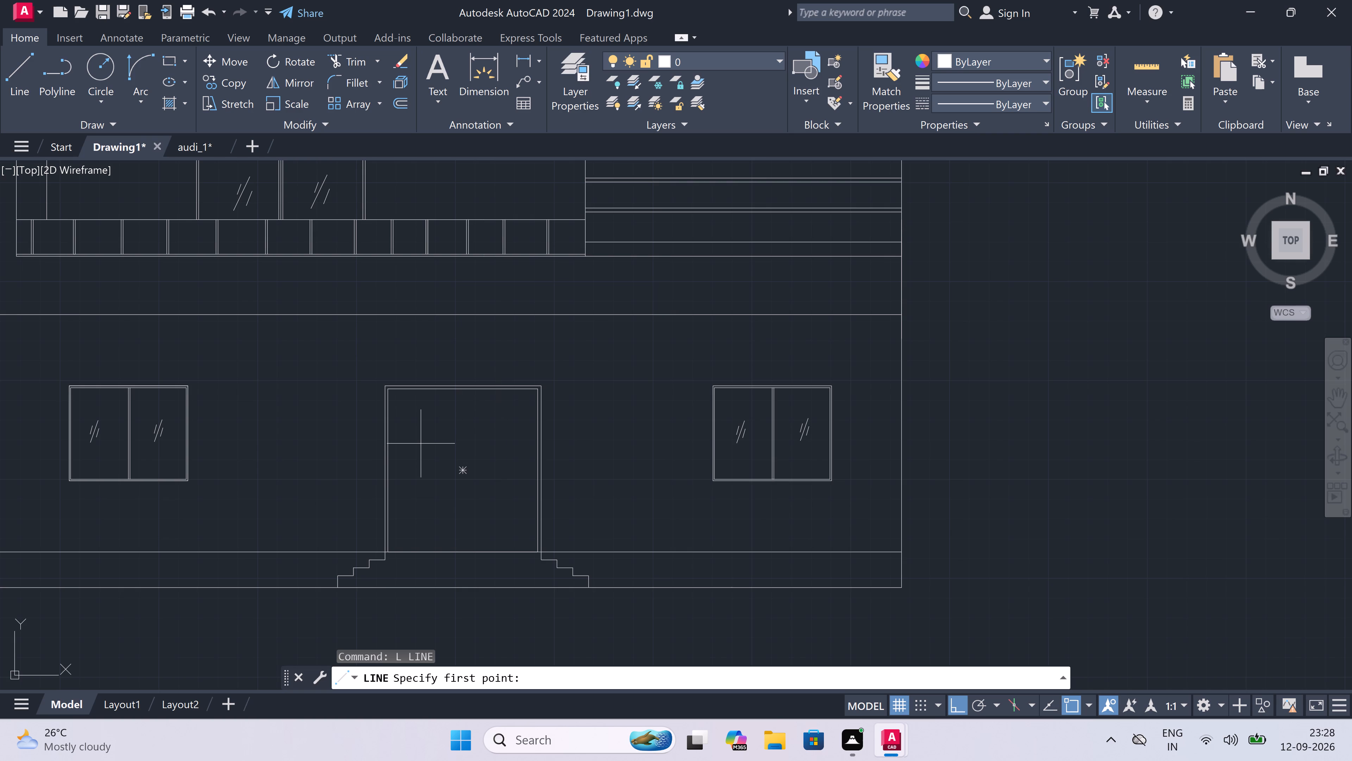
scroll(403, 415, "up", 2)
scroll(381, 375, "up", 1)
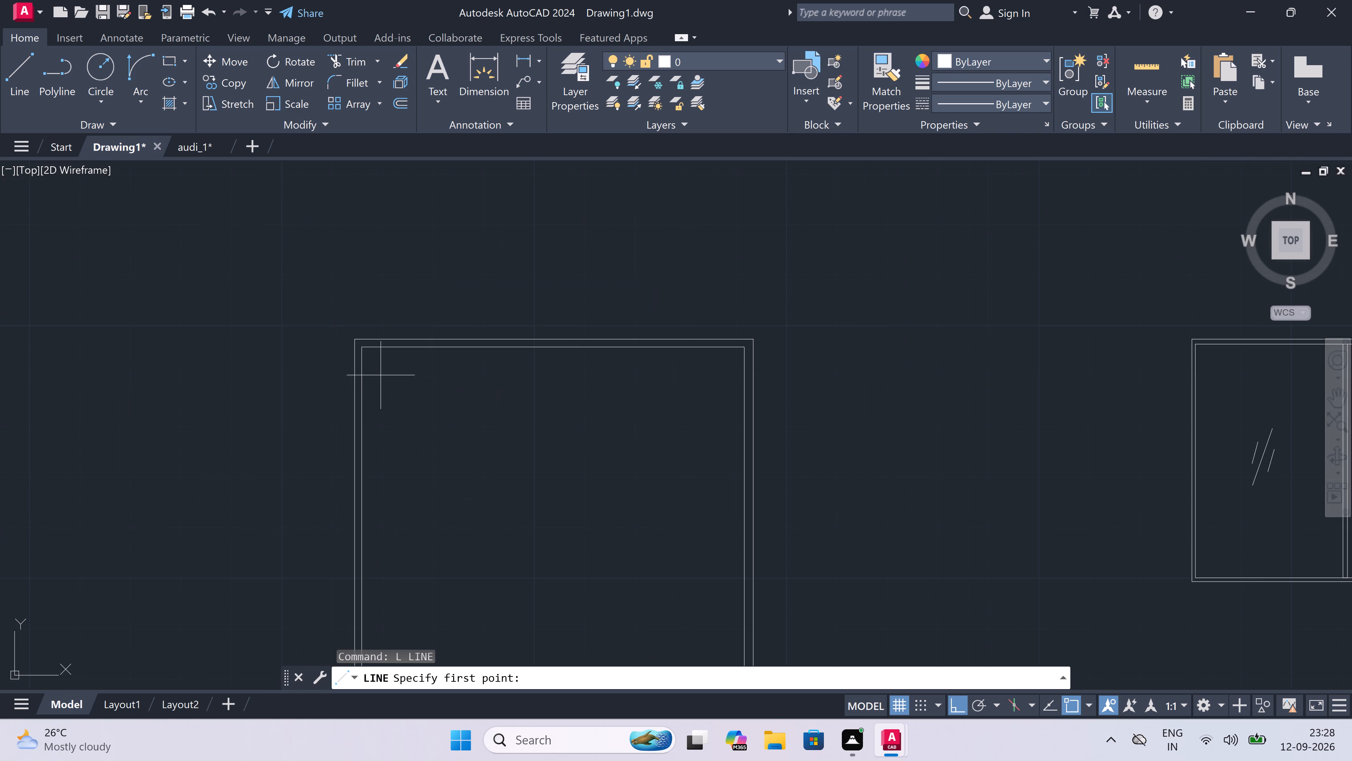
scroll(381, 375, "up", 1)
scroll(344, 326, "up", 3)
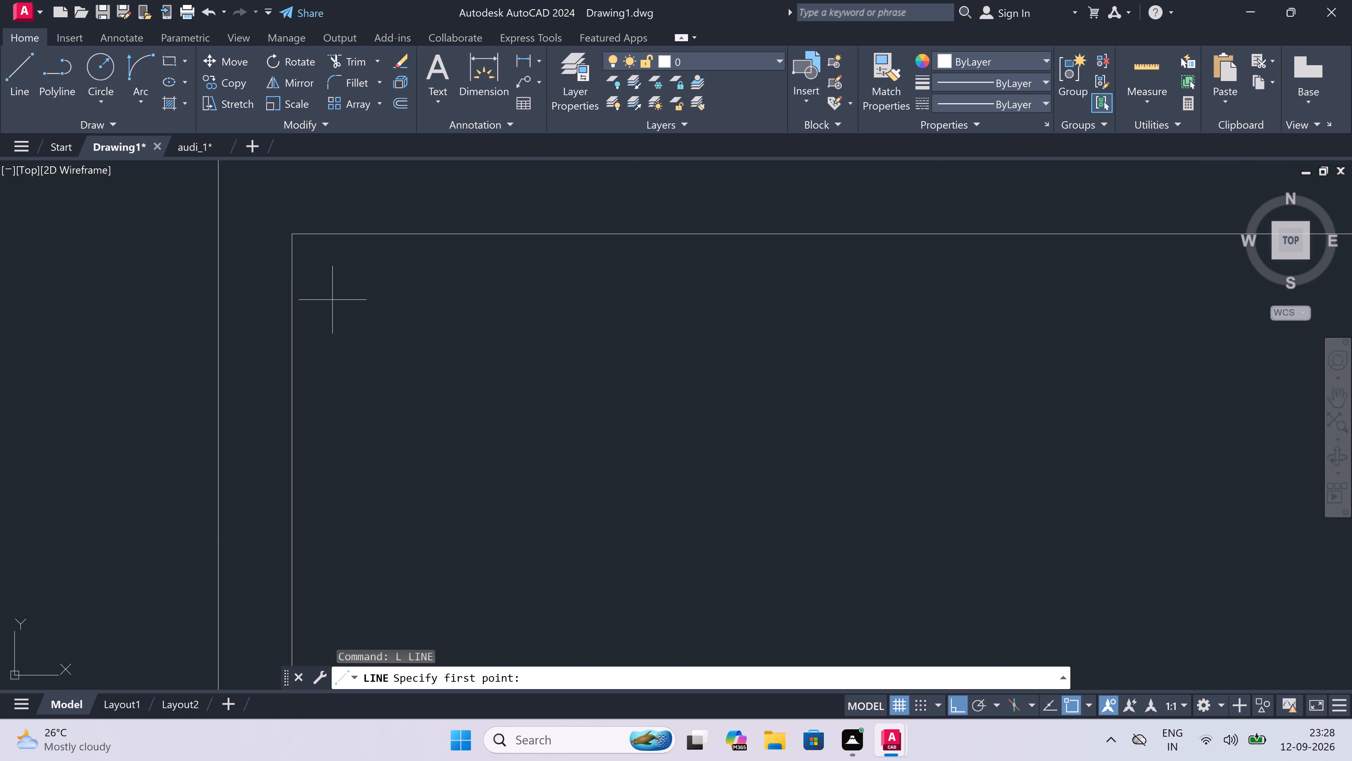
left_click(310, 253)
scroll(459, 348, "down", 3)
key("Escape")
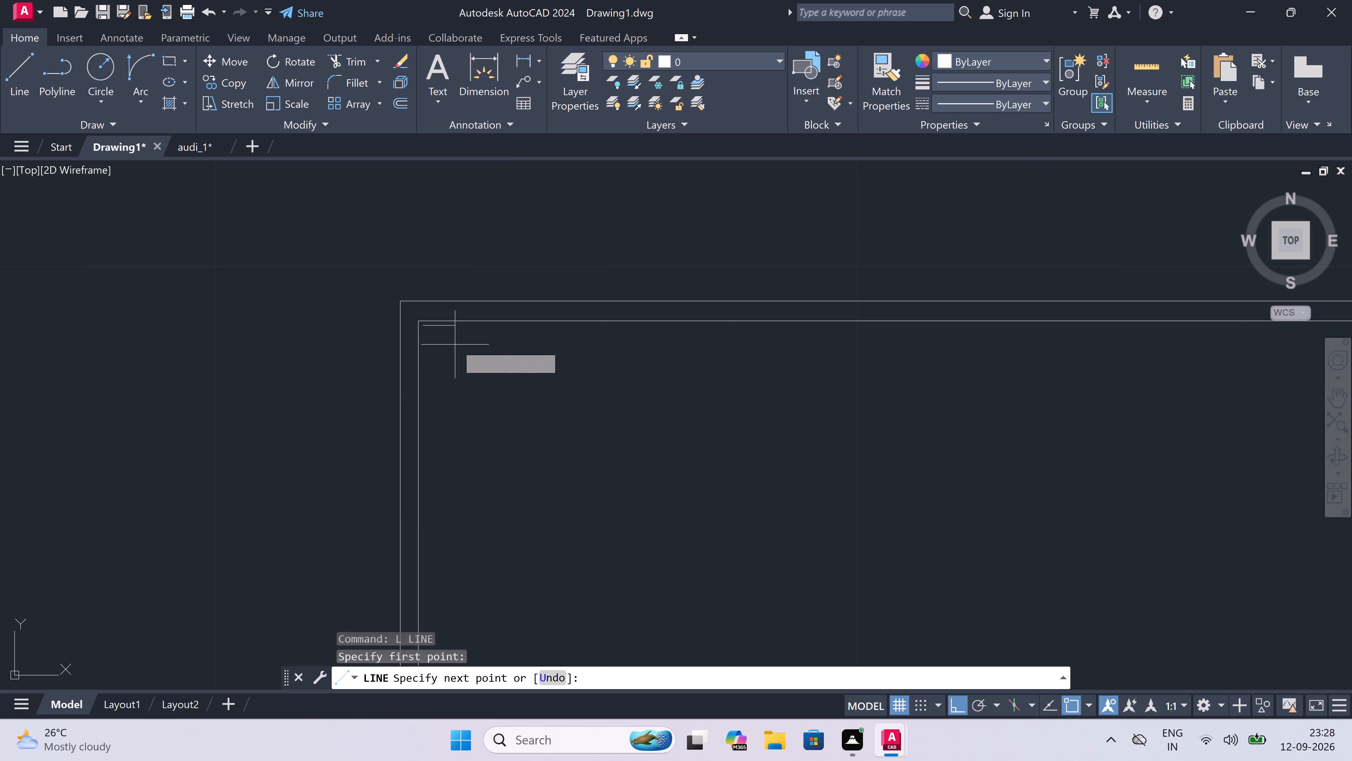
Draw a second rectangle just inside the entrance door's inner outline, from near its upper-left corner to the plinth line near its right side.
type("REC")
key("space")
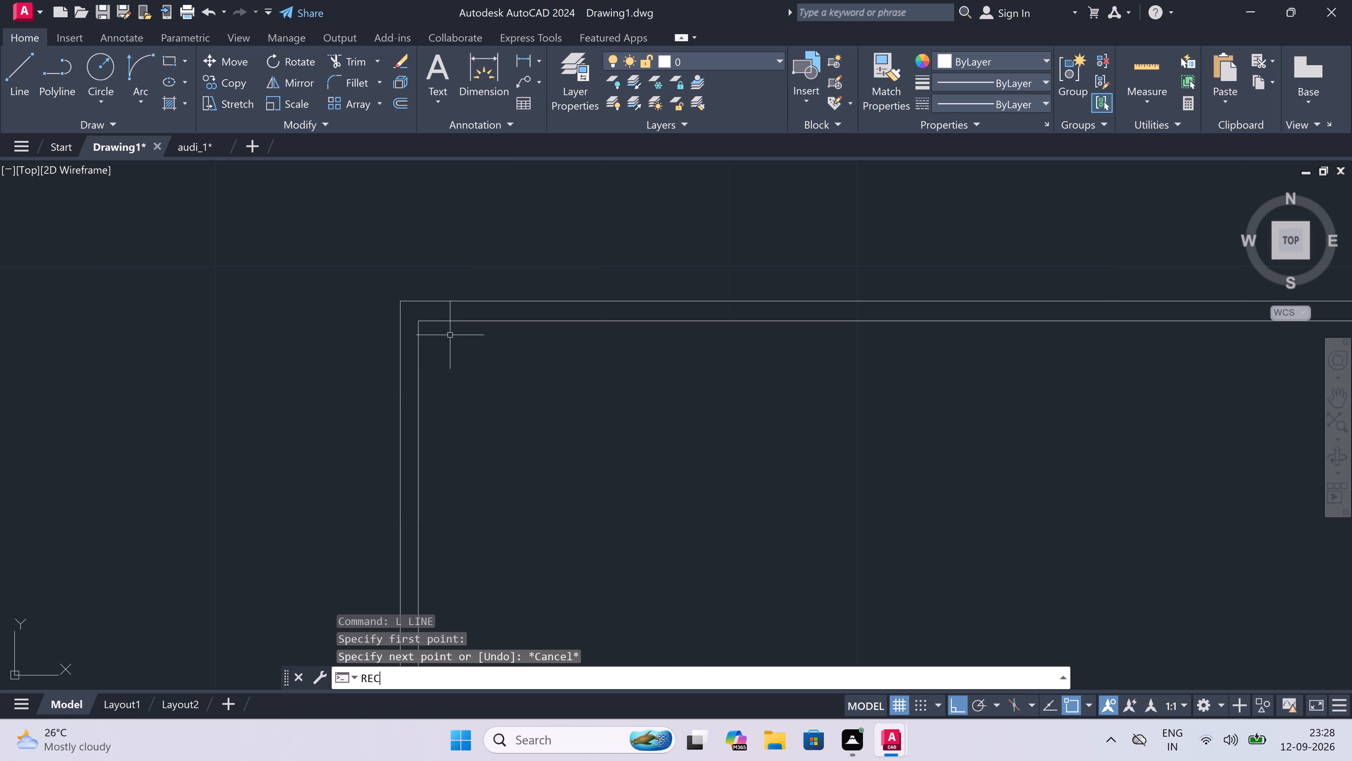
scroll(423, 338, "up", 3)
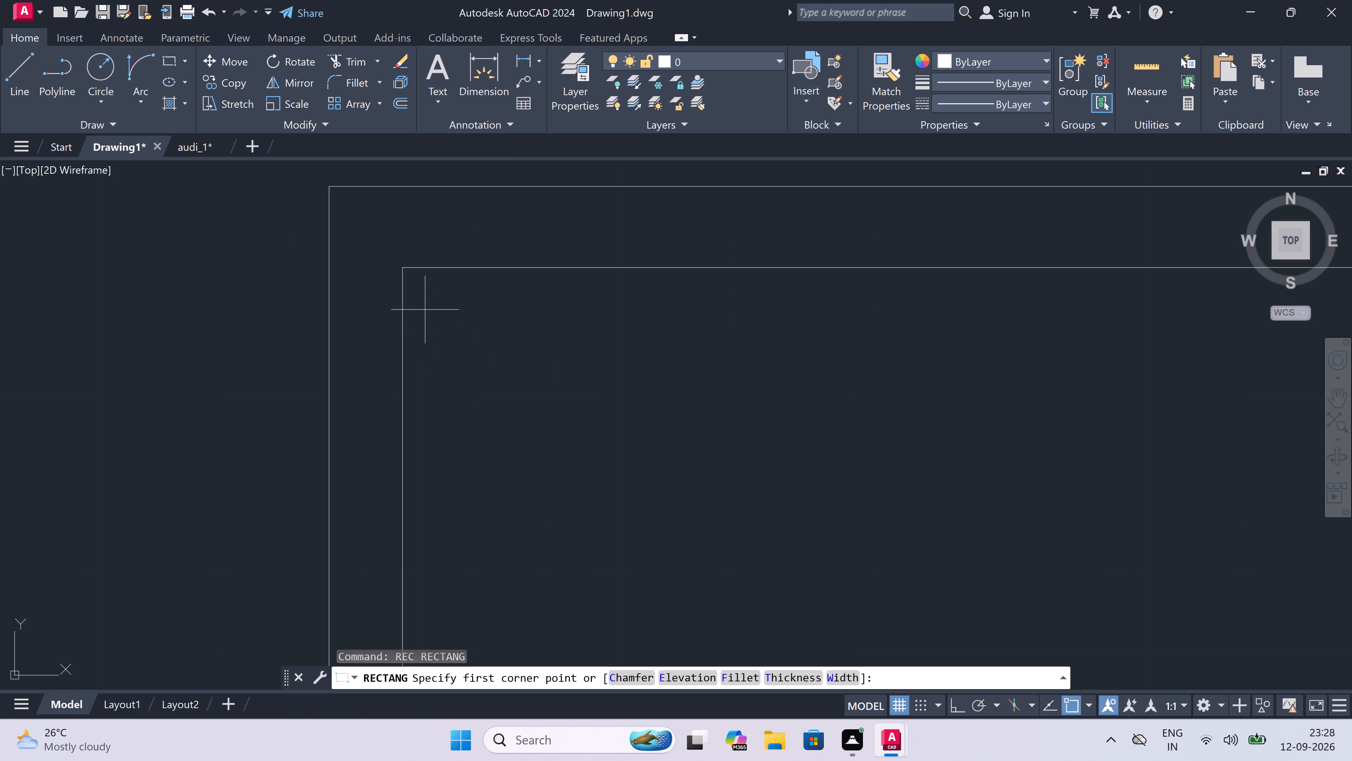
left_click_drag(419, 289, 436, 298)
scroll(645, 378, "down", 3)
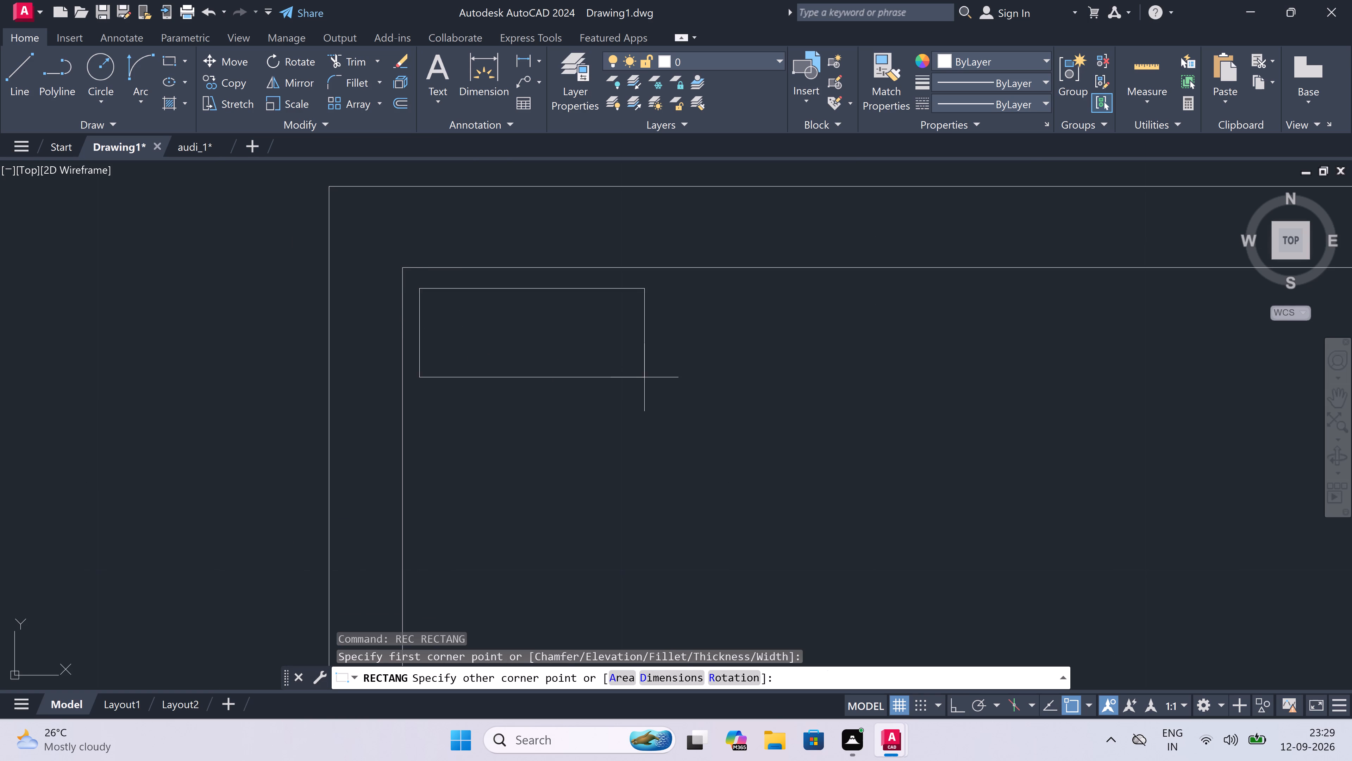
scroll(649, 384, "down", 3)
scroll(776, 549, "down", 2)
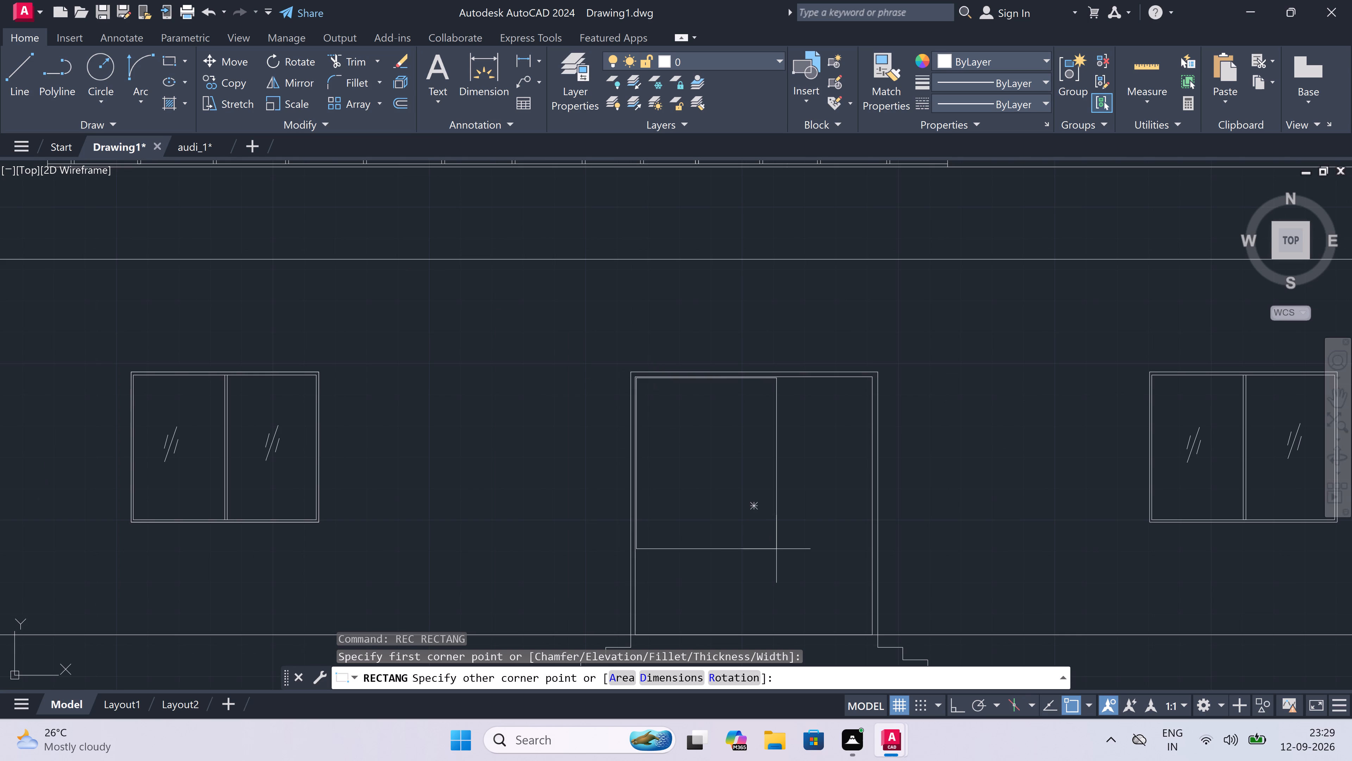
scroll(802, 576, "up", 6)
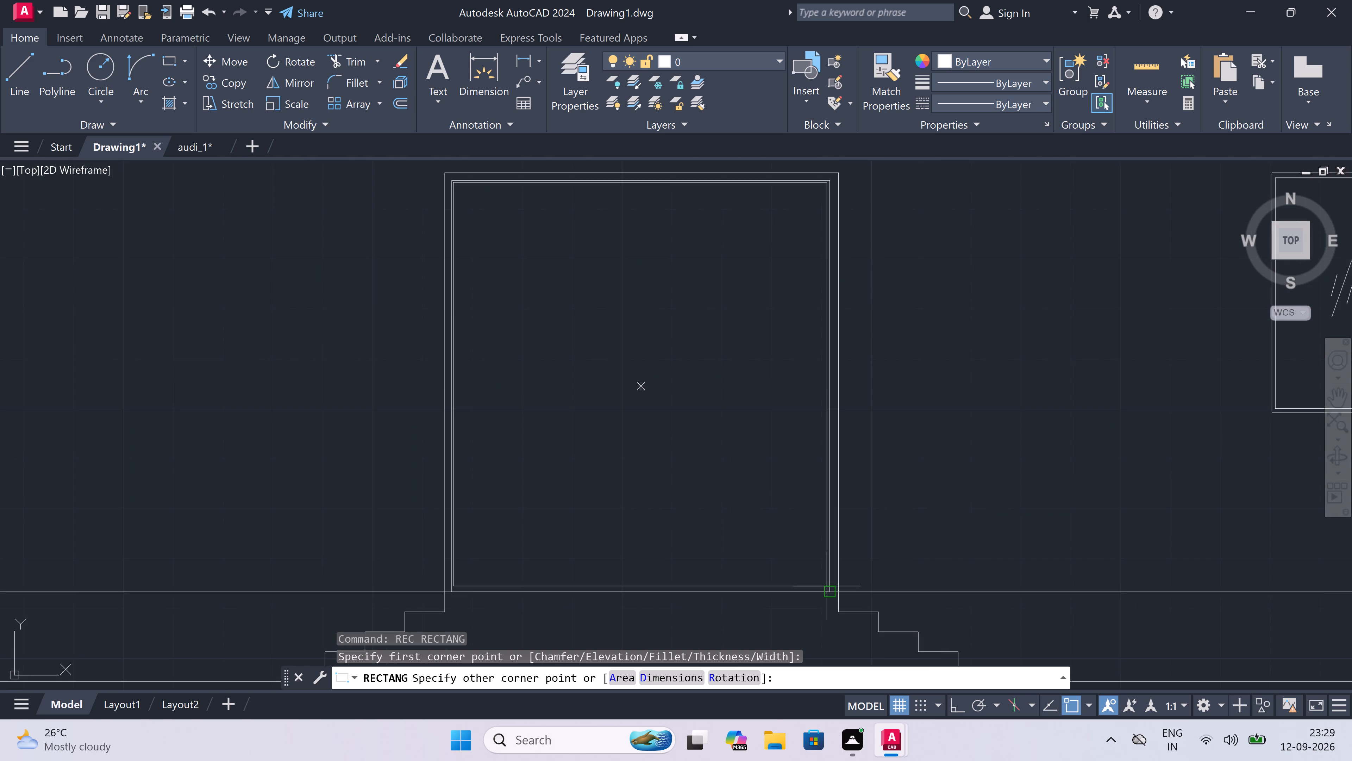
scroll(828, 586, "up", 2)
scroll(827, 588, "down", 3)
scroll(827, 596, "up", 1)
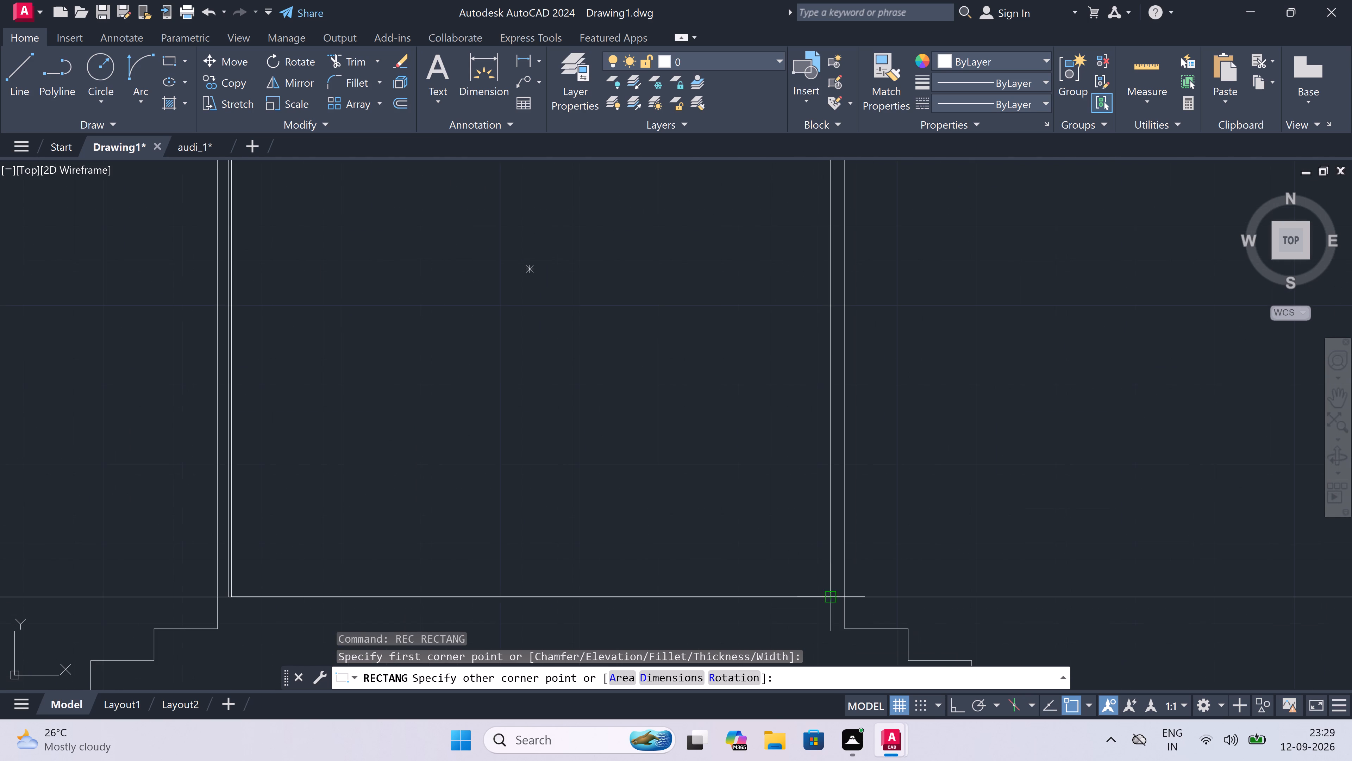
scroll(827, 595, "up", 2)
scroll(826, 601, "down", 1)
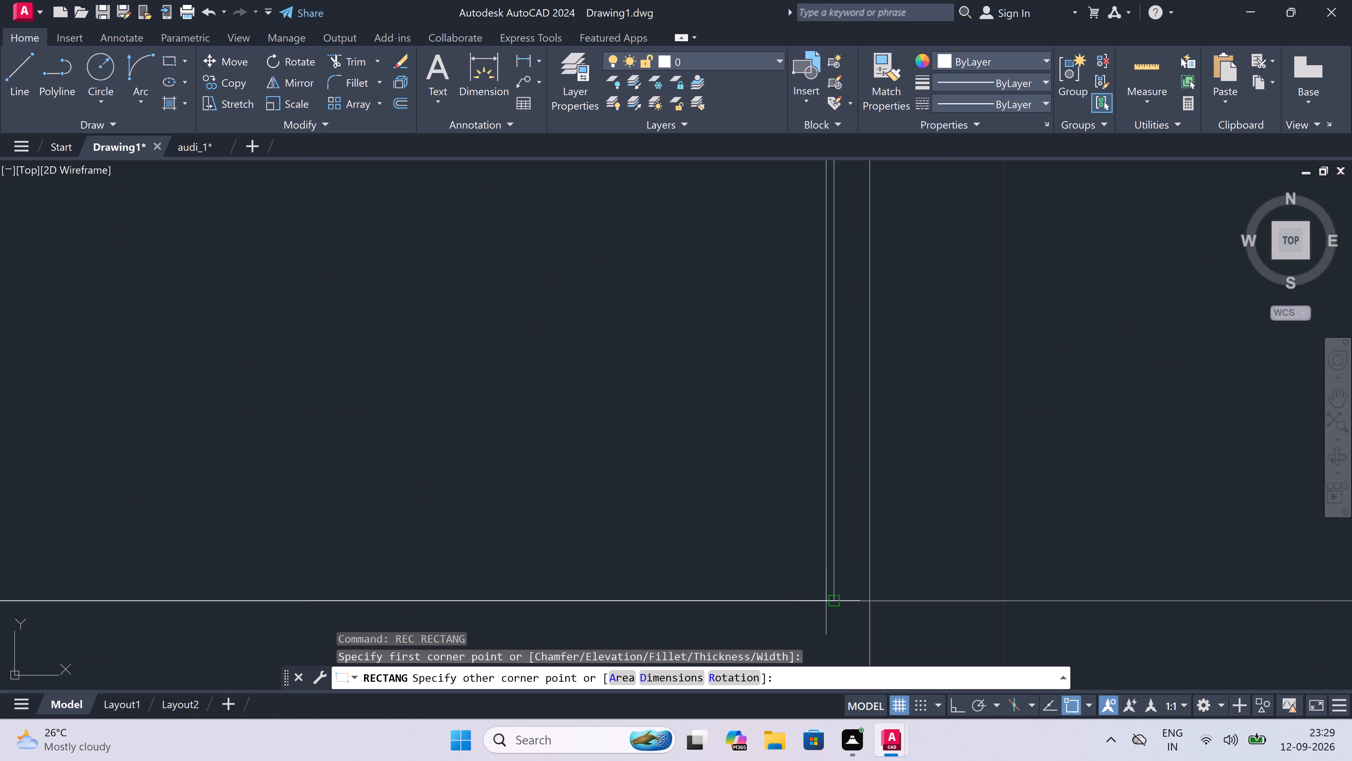
scroll(826, 601, "down", 2)
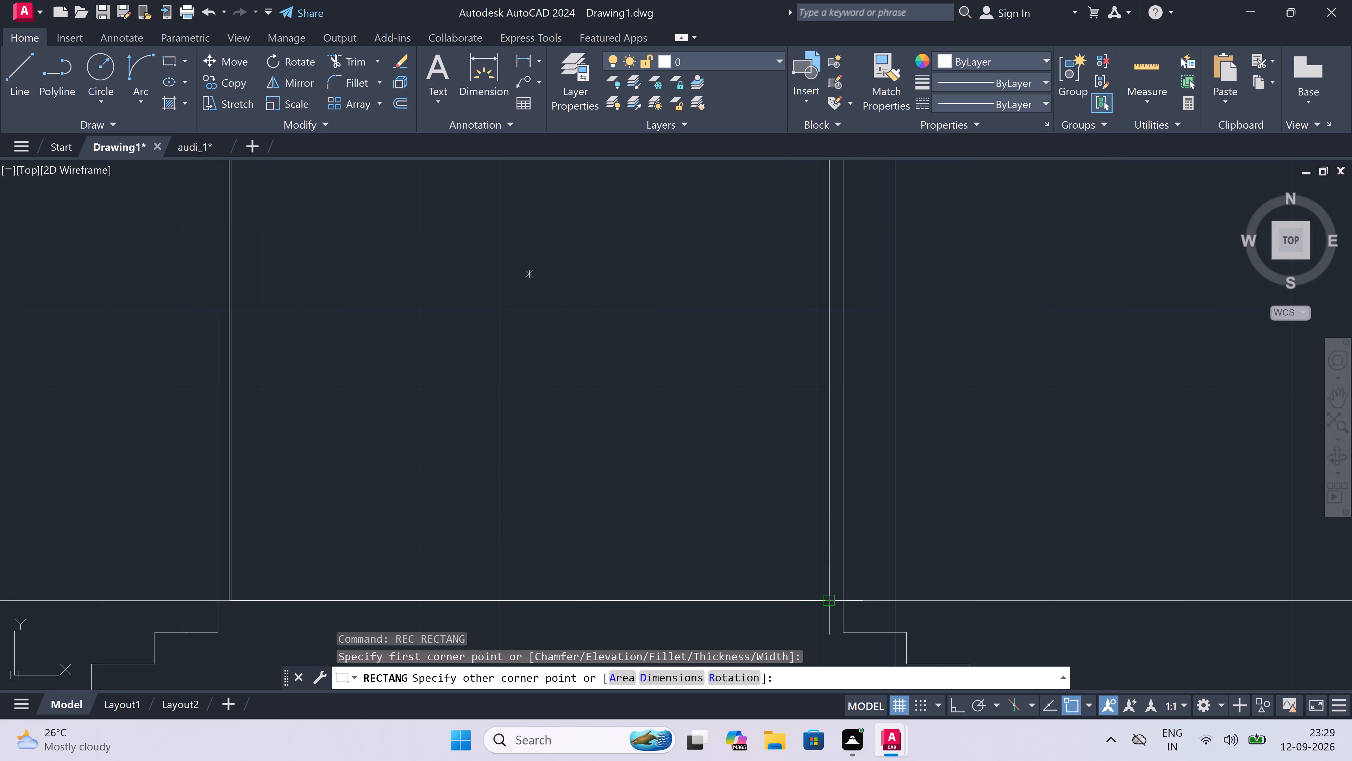
scroll(825, 601, "up", 4)
left_click(826, 602)
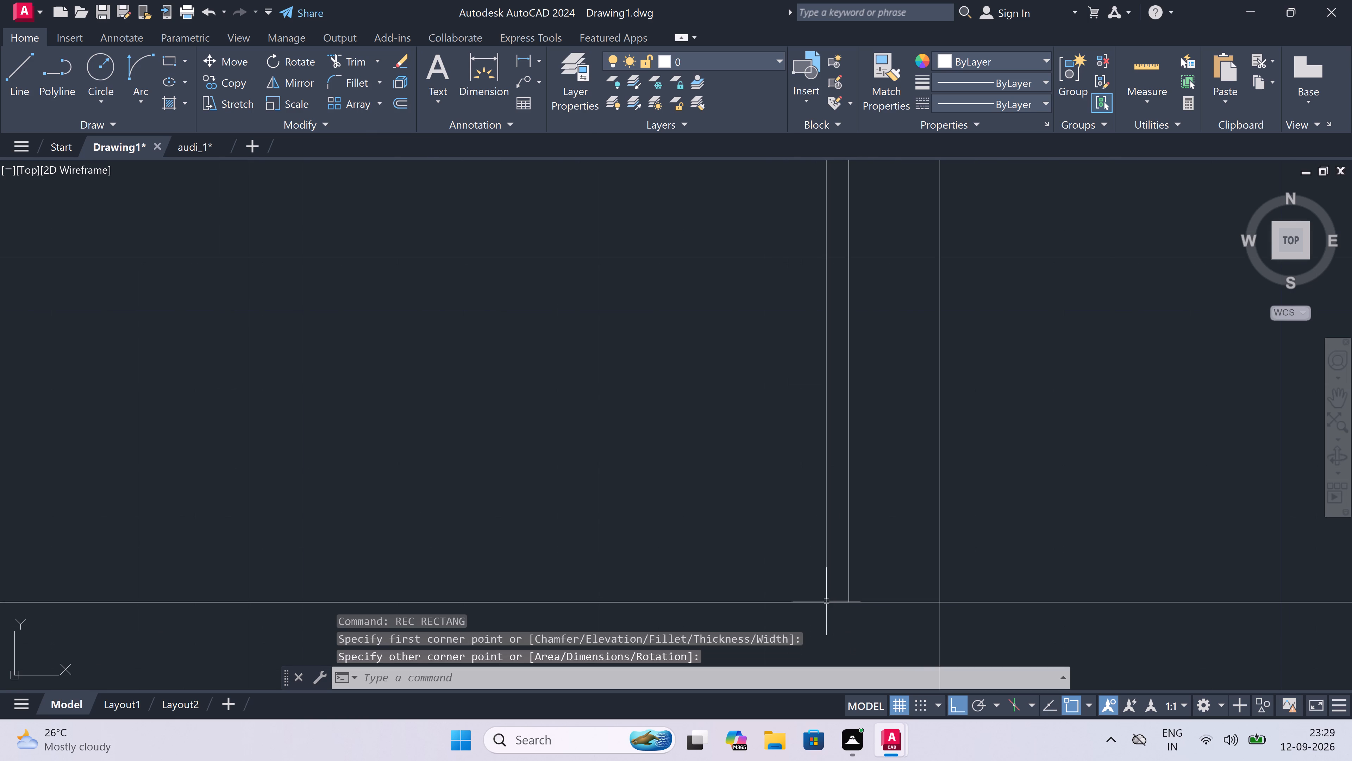
key("Escape")
Draw a vertical centre line in the entrance door from the midpoint of the innermost rectangle's top edge down to the plinth line.
scroll(730, 485, "down", 5)
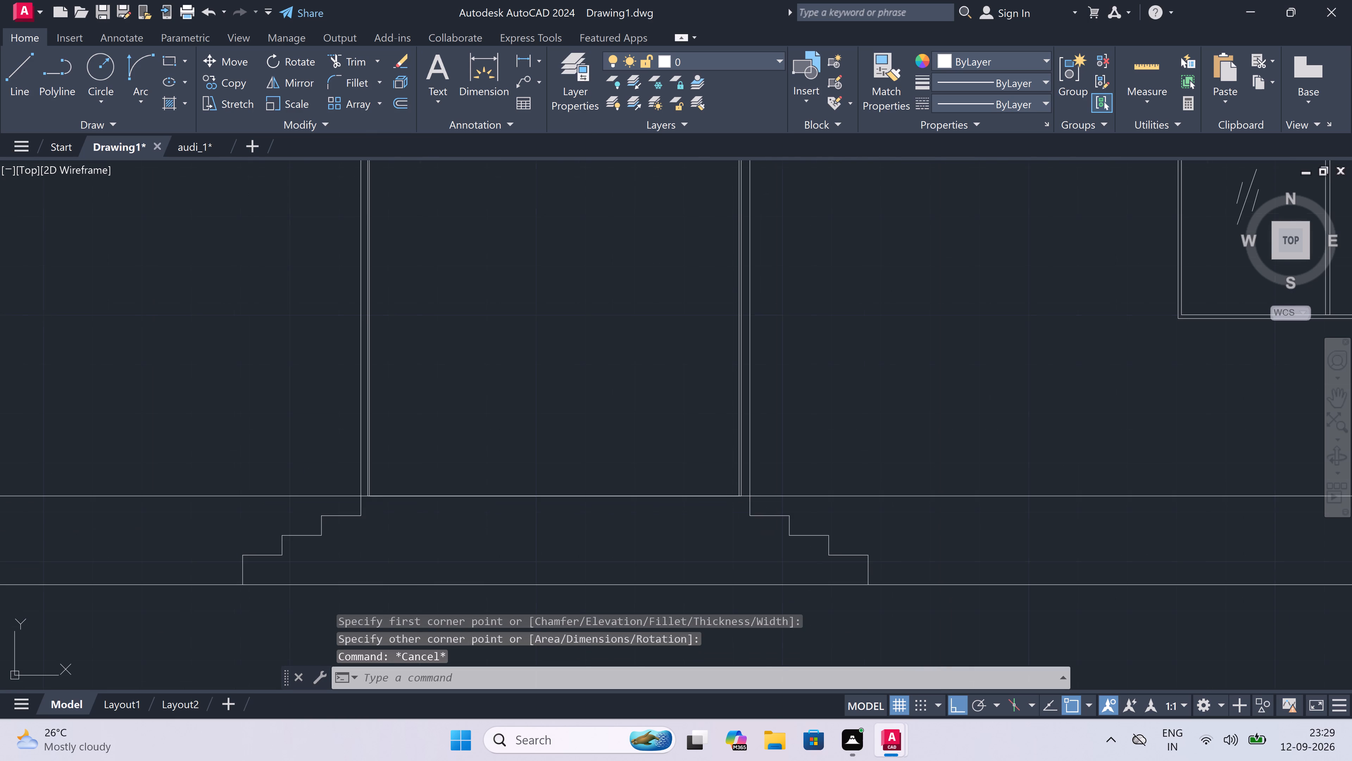
scroll(722, 479, "down", 1)
scroll(608, 485, "up", 3)
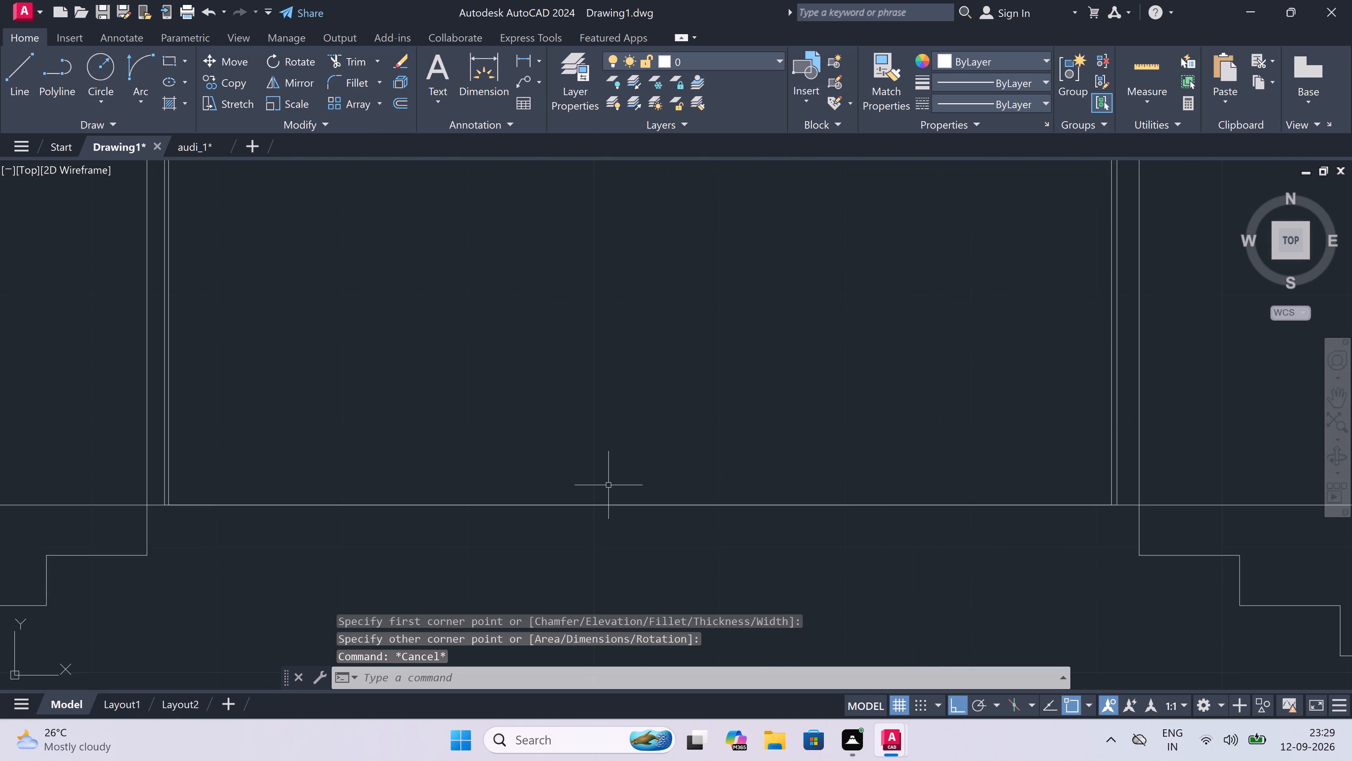
scroll(608, 485, "down", 2)
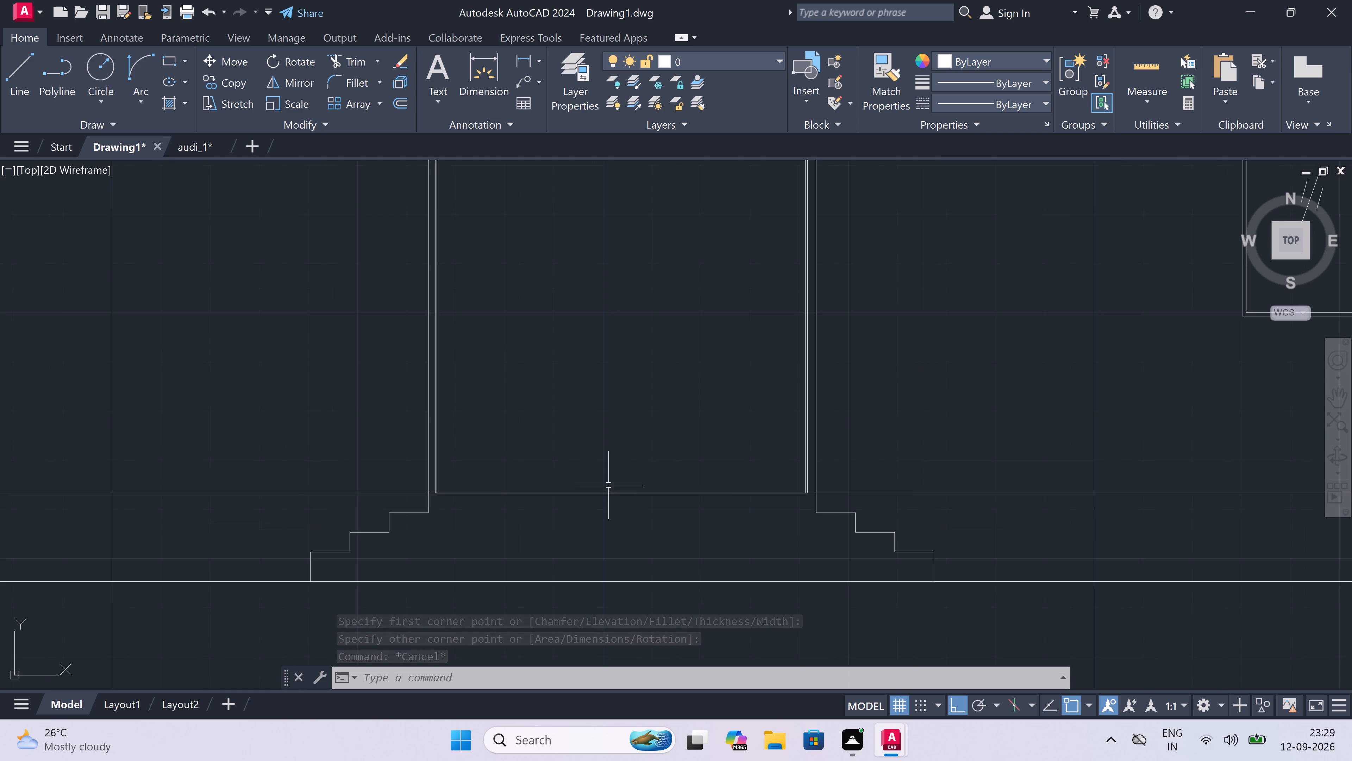
scroll(608, 485, "down", 2)
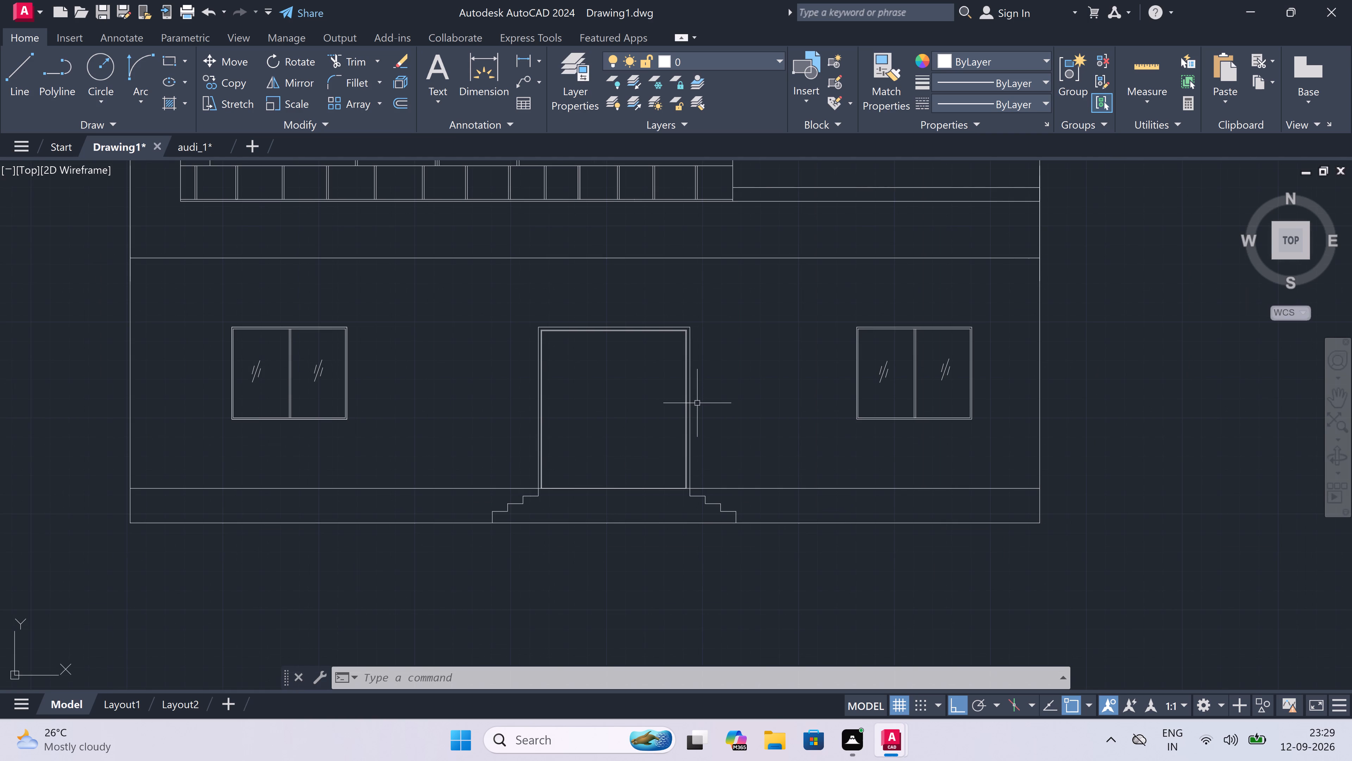
scroll(688, 402, "up", 1)
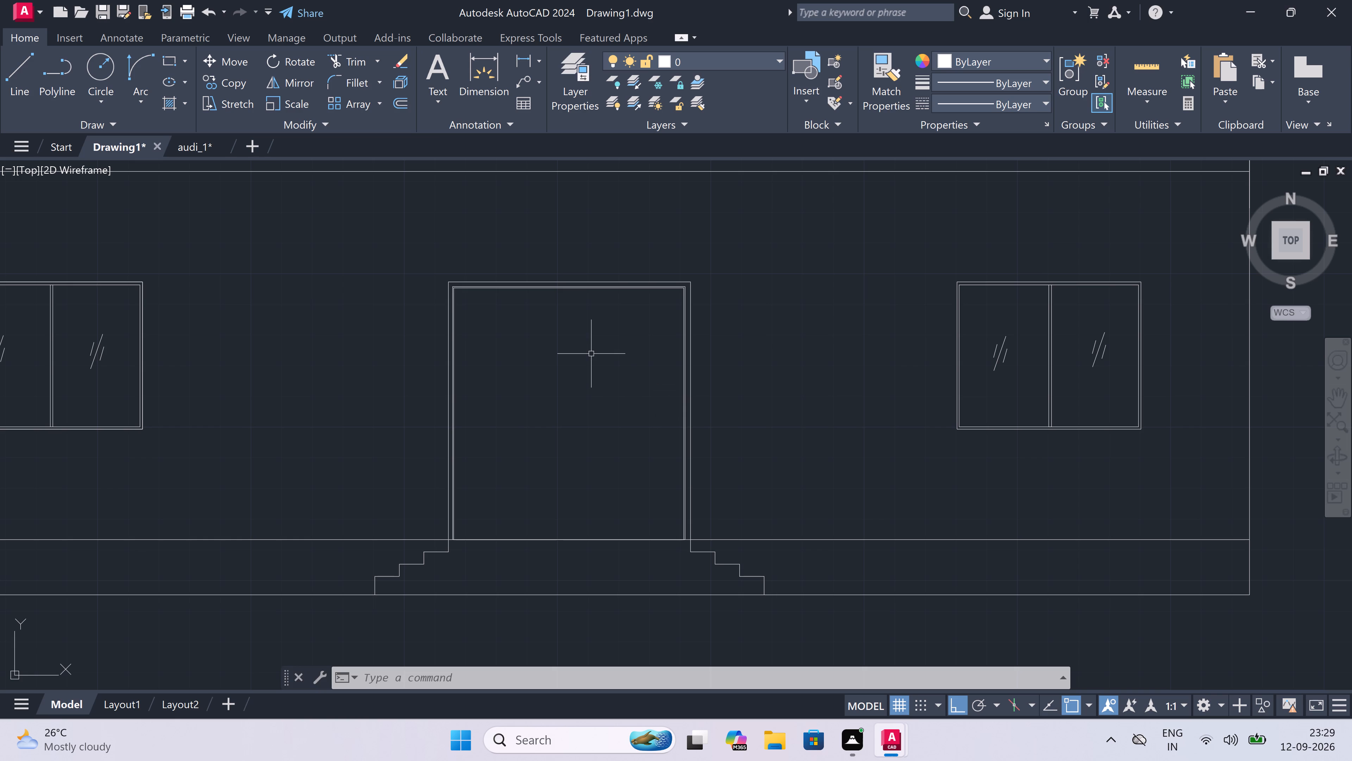
type("L")
key("space")
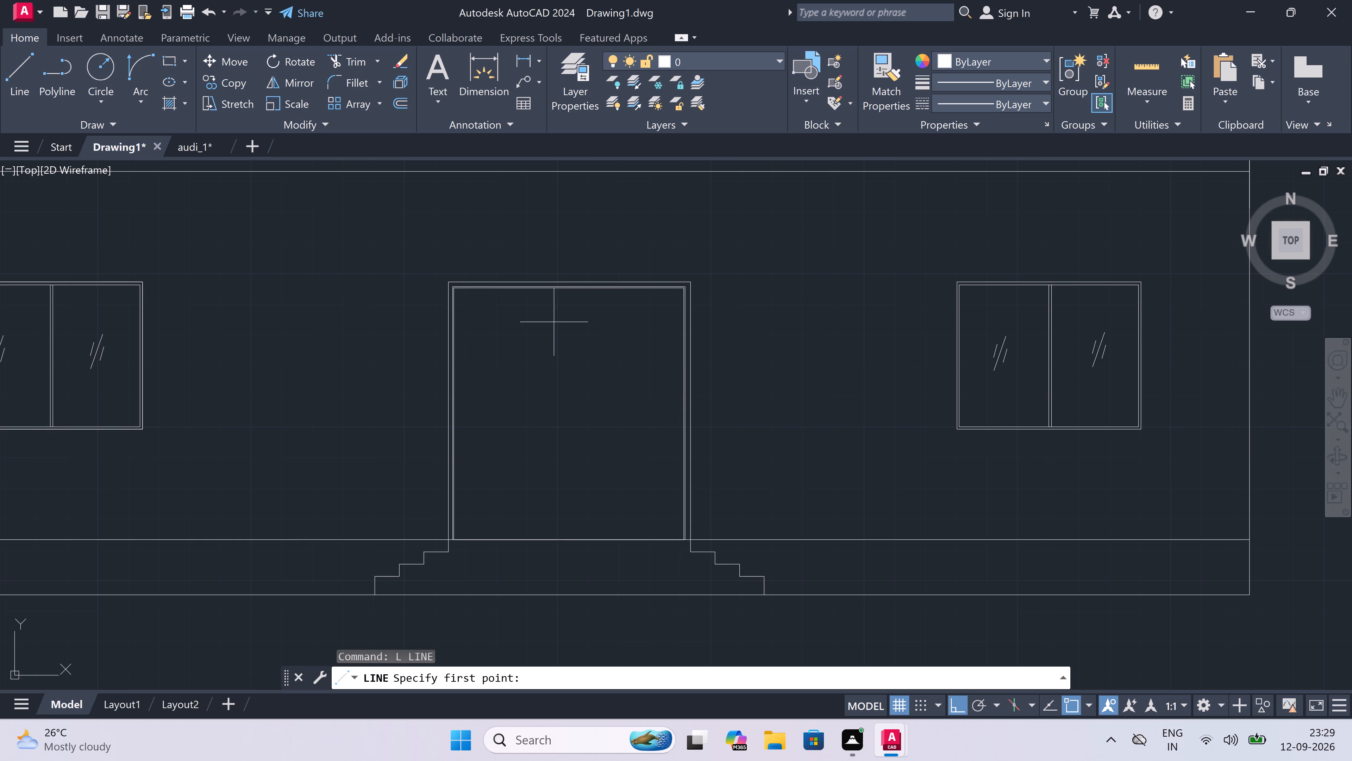
scroll(547, 287, "up", 2)
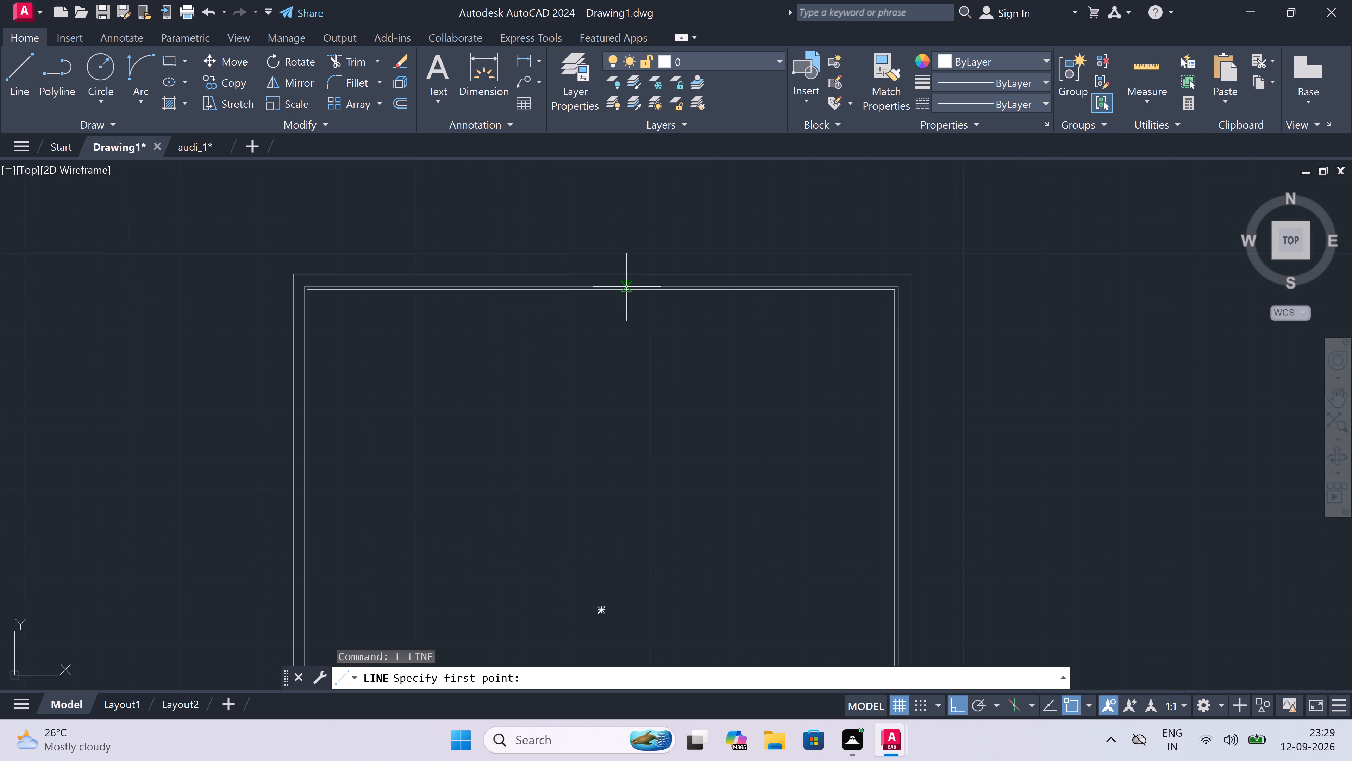
scroll(584, 289, "up", 4)
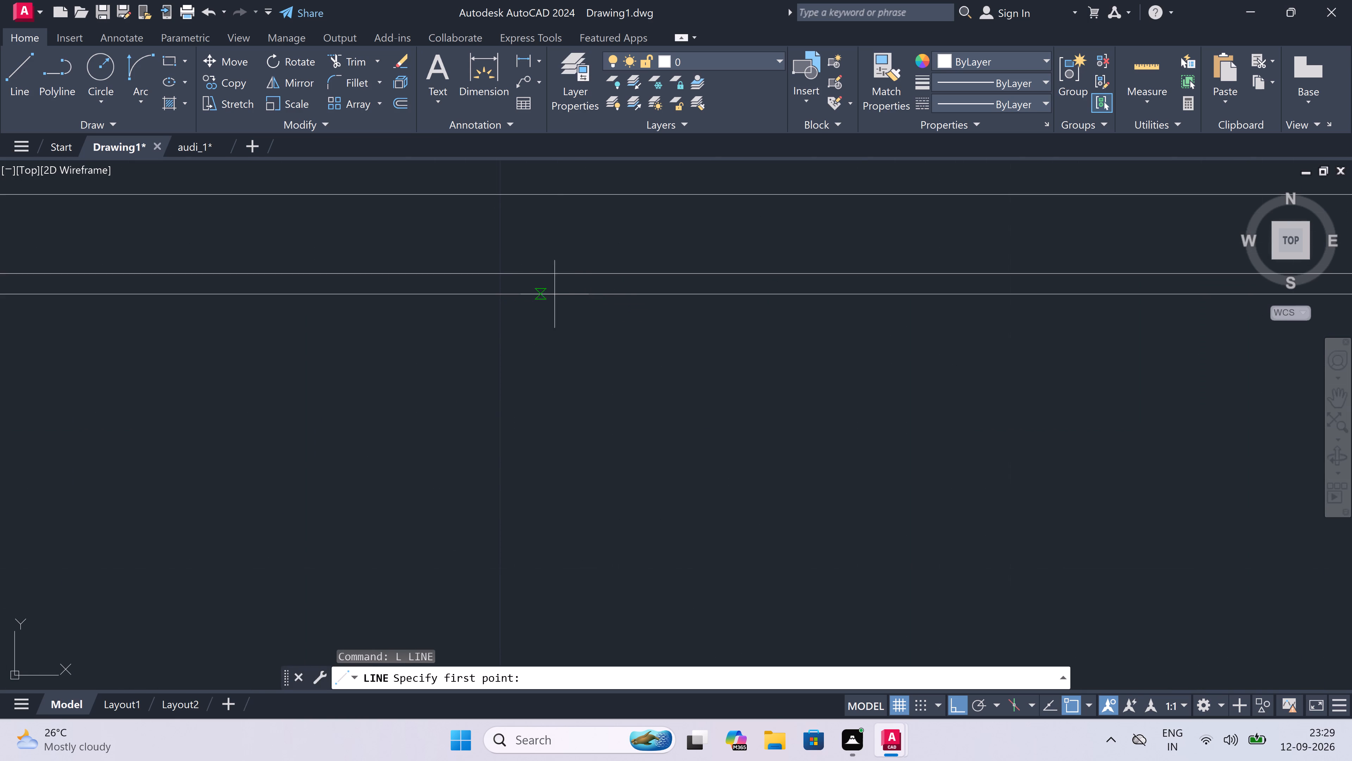
scroll(598, 294, "down", 3)
scroll(600, 346, "down", 1)
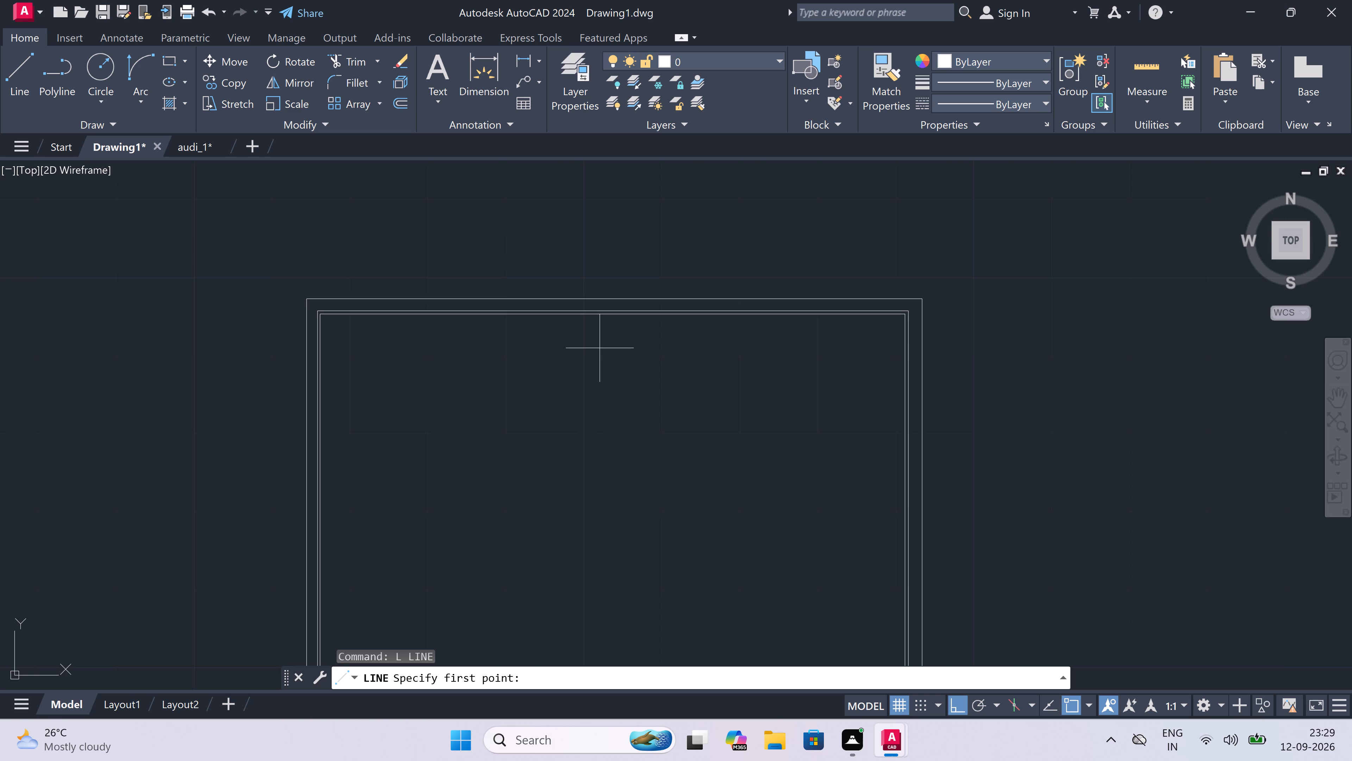
scroll(596, 580, "down", 2)
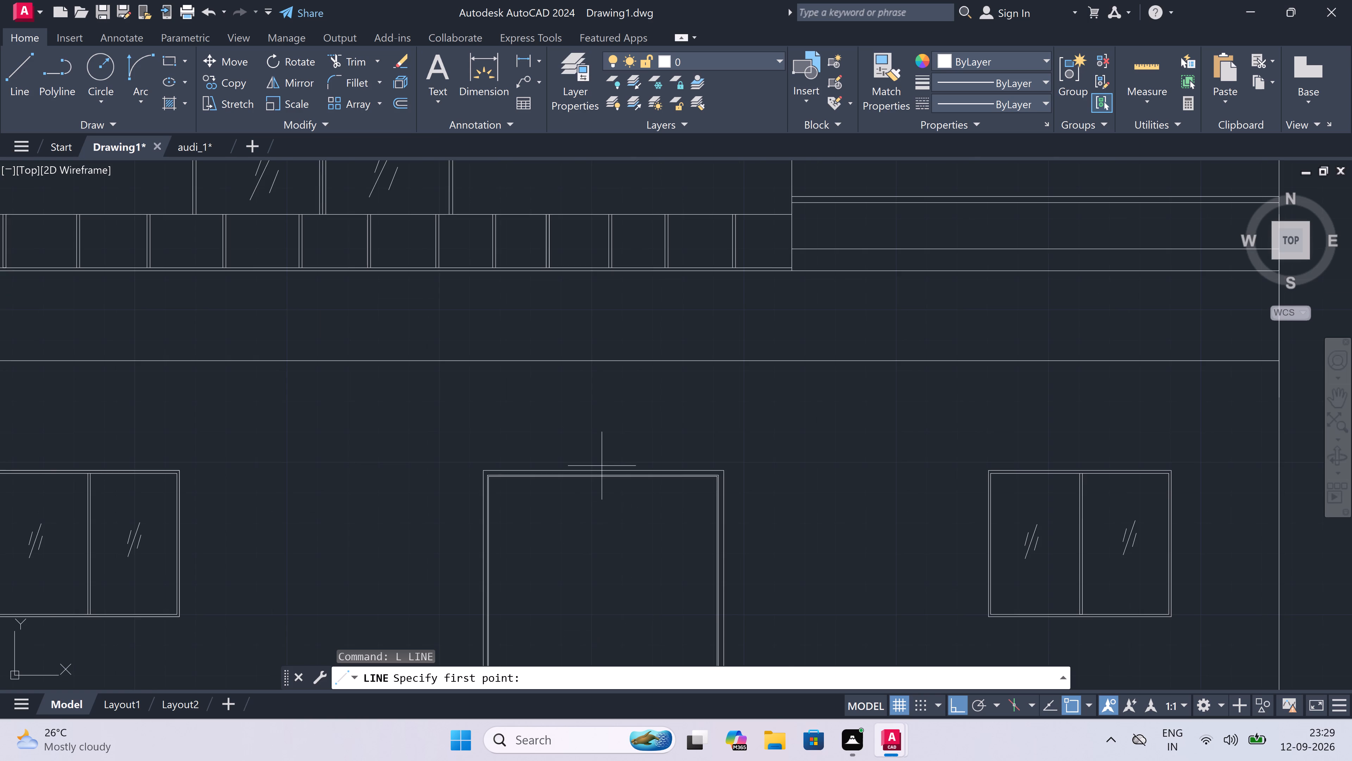
scroll(600, 454, "up", 1)
scroll(604, 486, "up", 3)
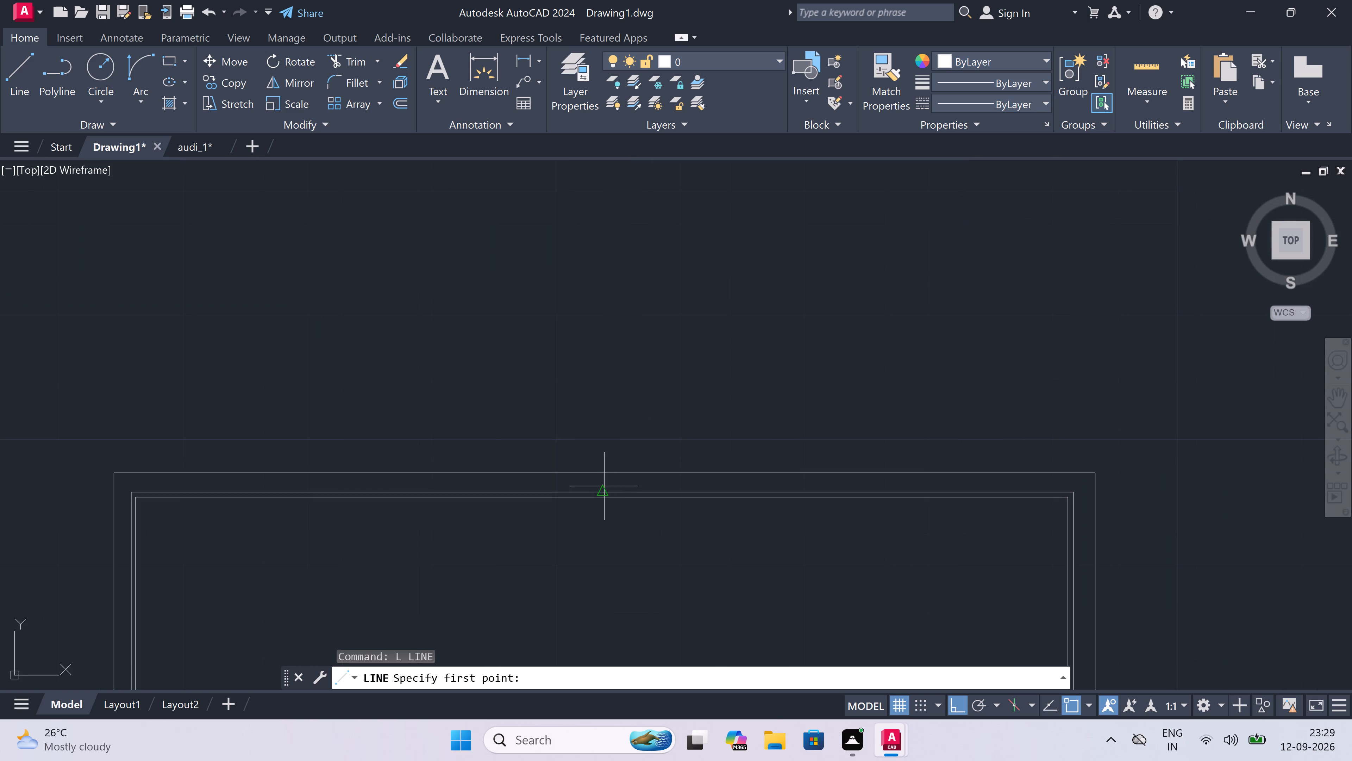
scroll(607, 497, "up", 2)
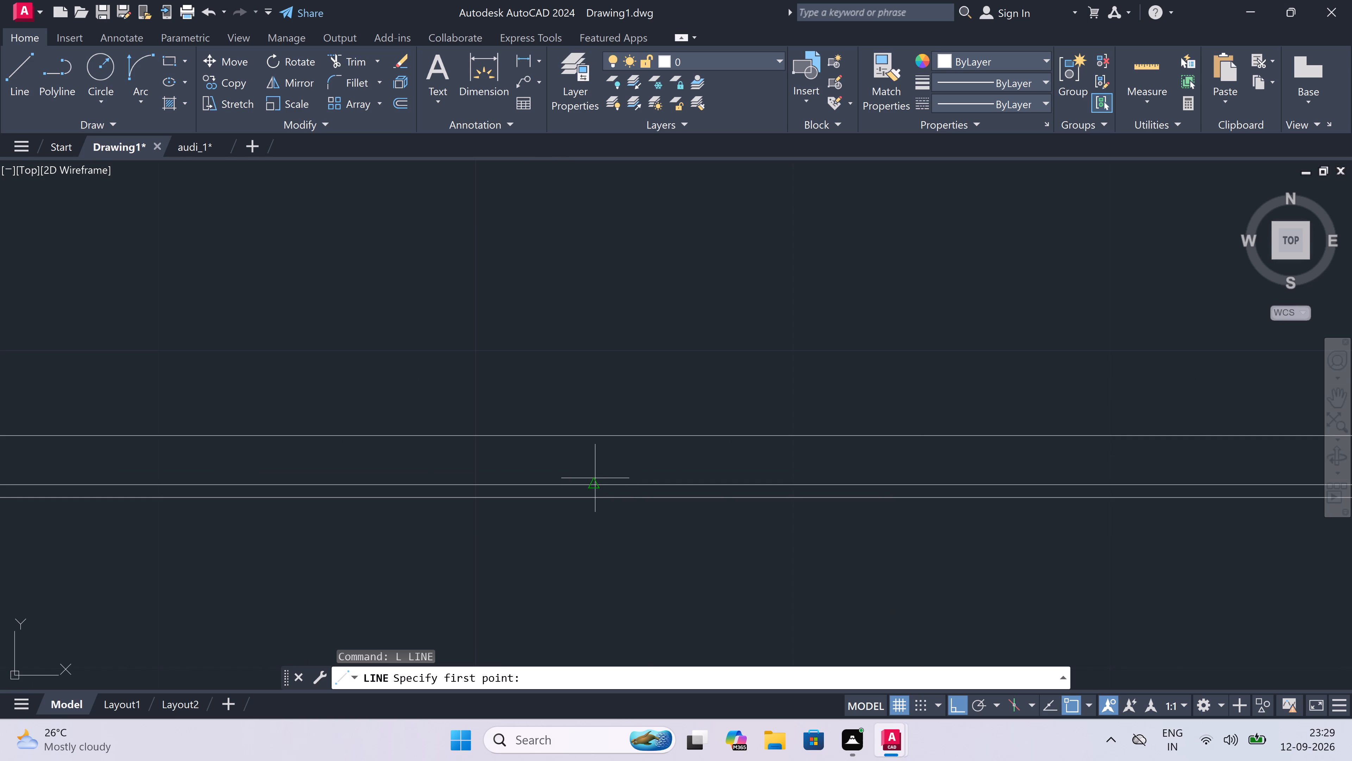
left_click_drag(587, 501, 588, 504)
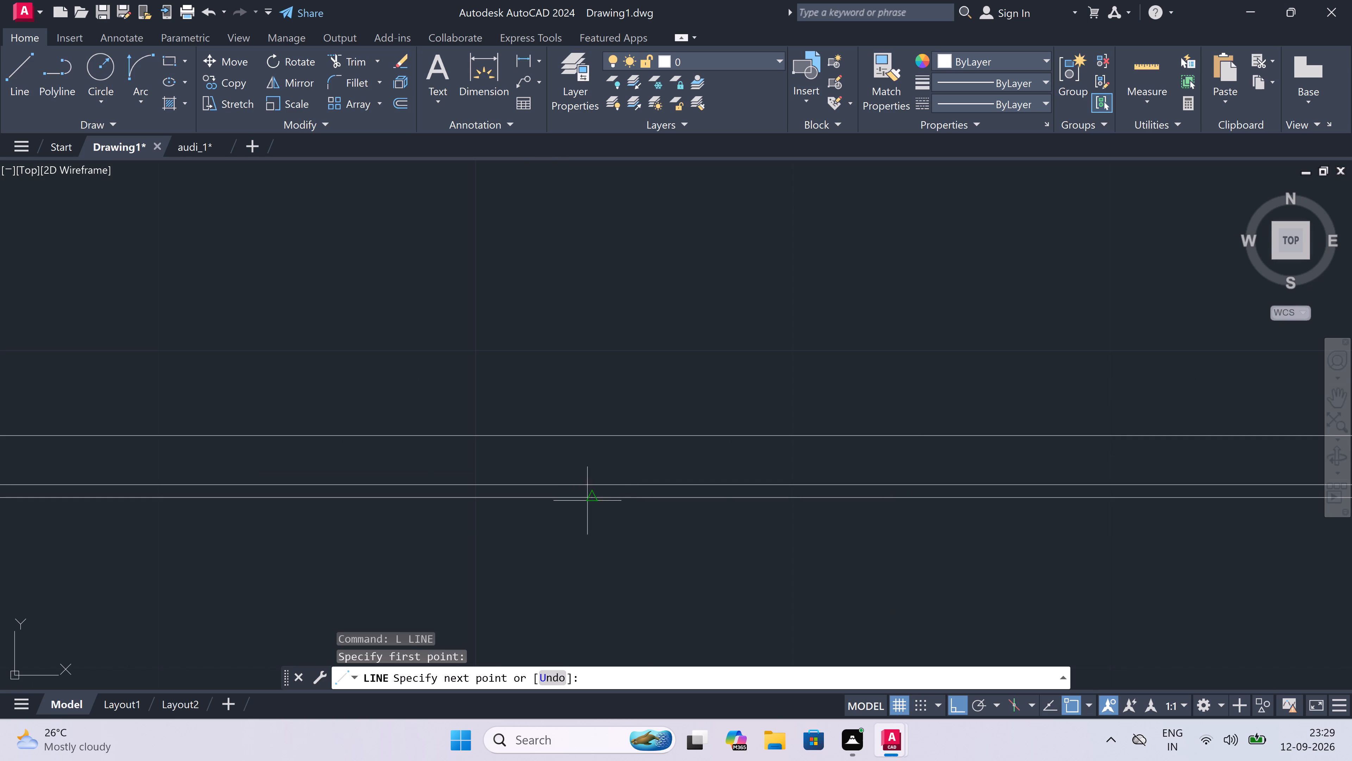
scroll(590, 506, "down", 7)
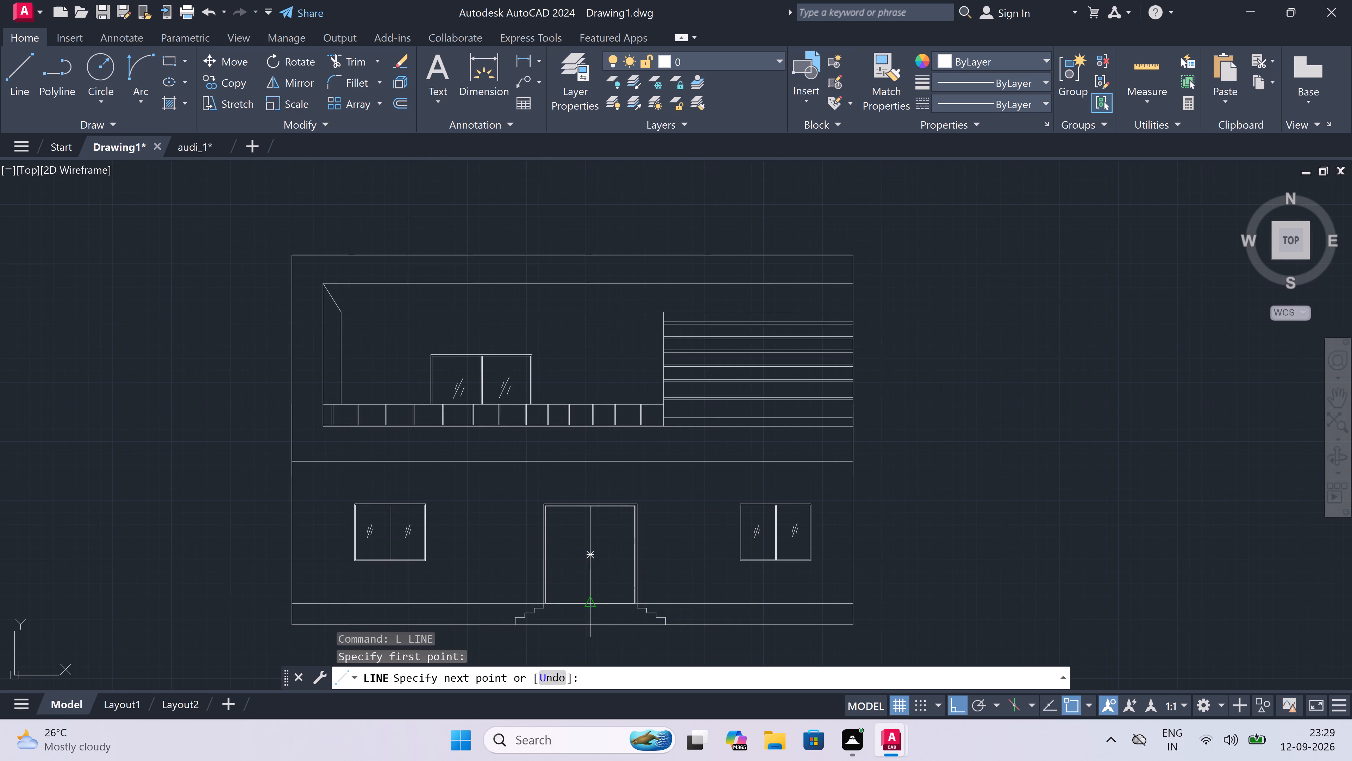
scroll(587, 599, "up", 3)
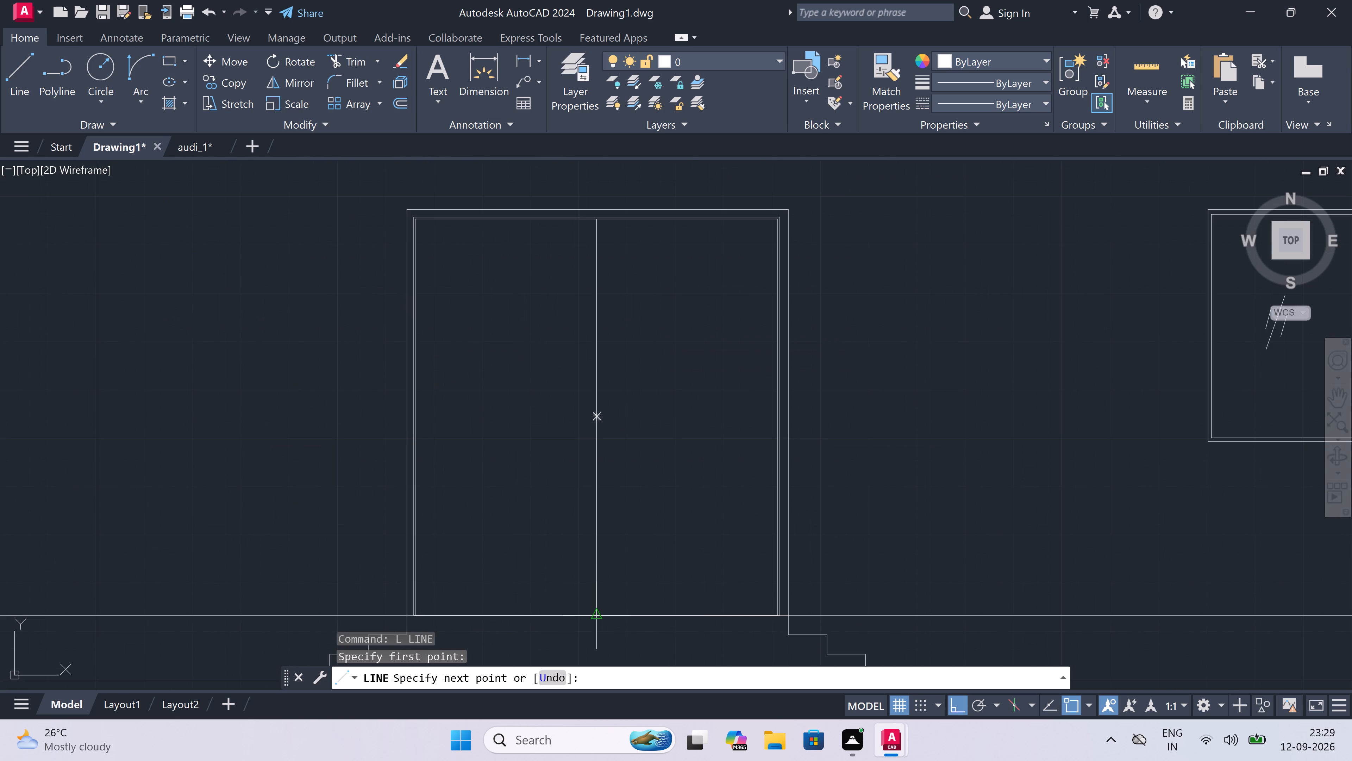
scroll(594, 616, "up", 4)
left_click(600, 607)
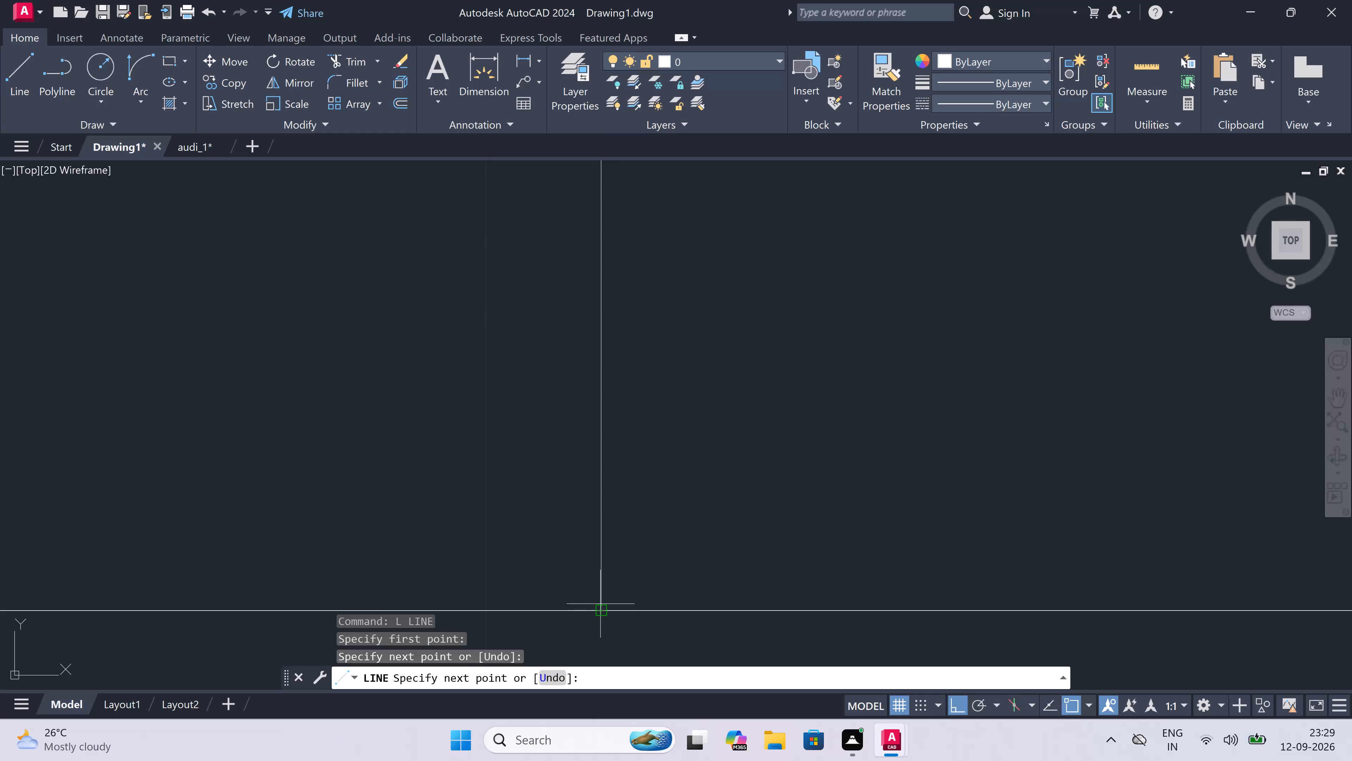
key("Escape")
Draw a line from the top of the door's centre line 1" to the right, continuing vertically down to the plinth line.
scroll(592, 565, "down", 5)
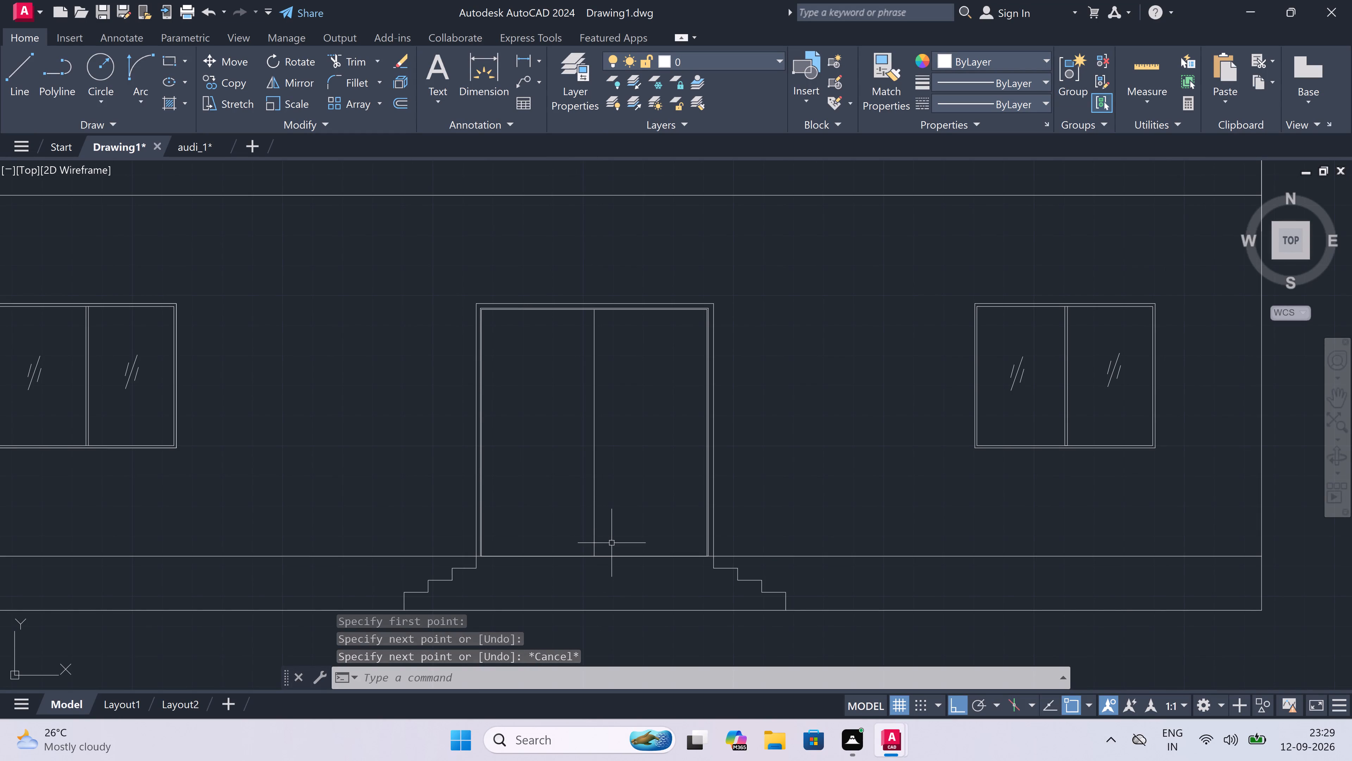
key("space")
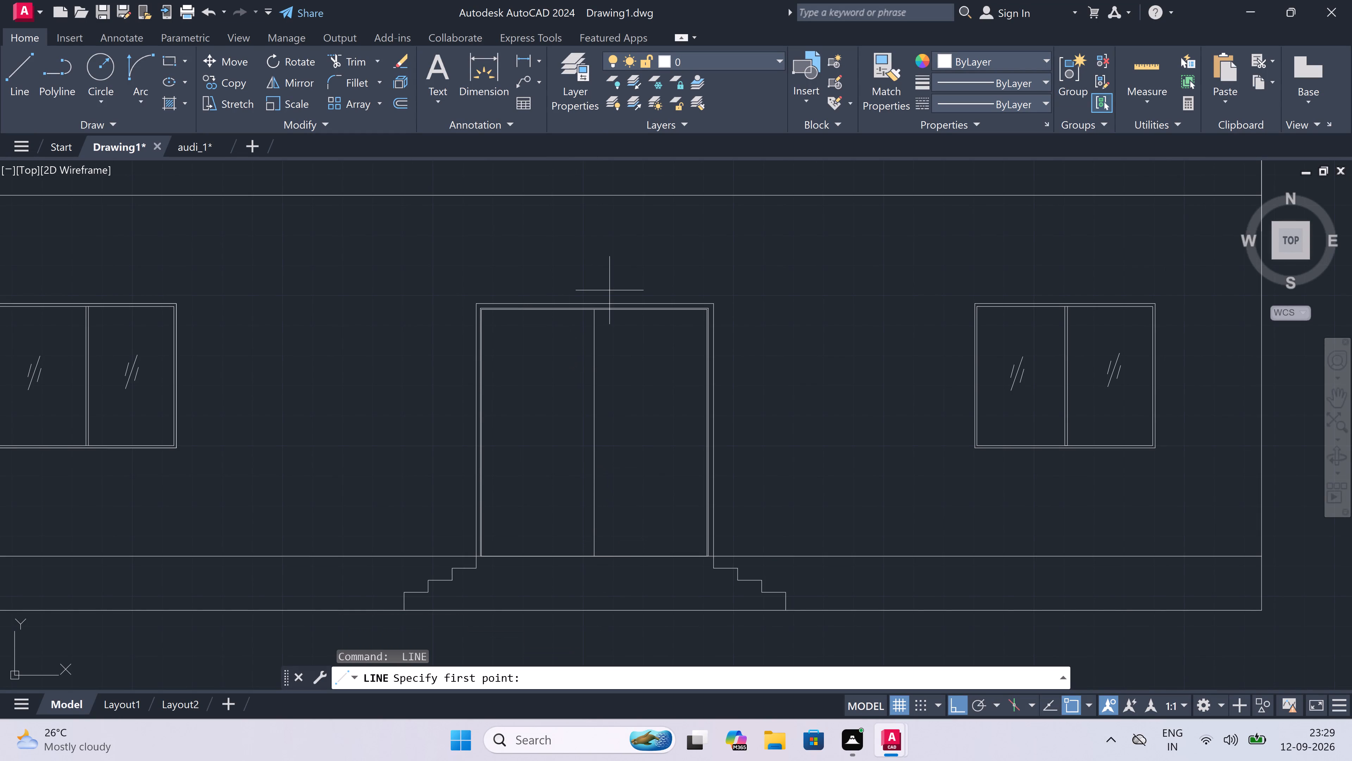
scroll(603, 312, "up", 3)
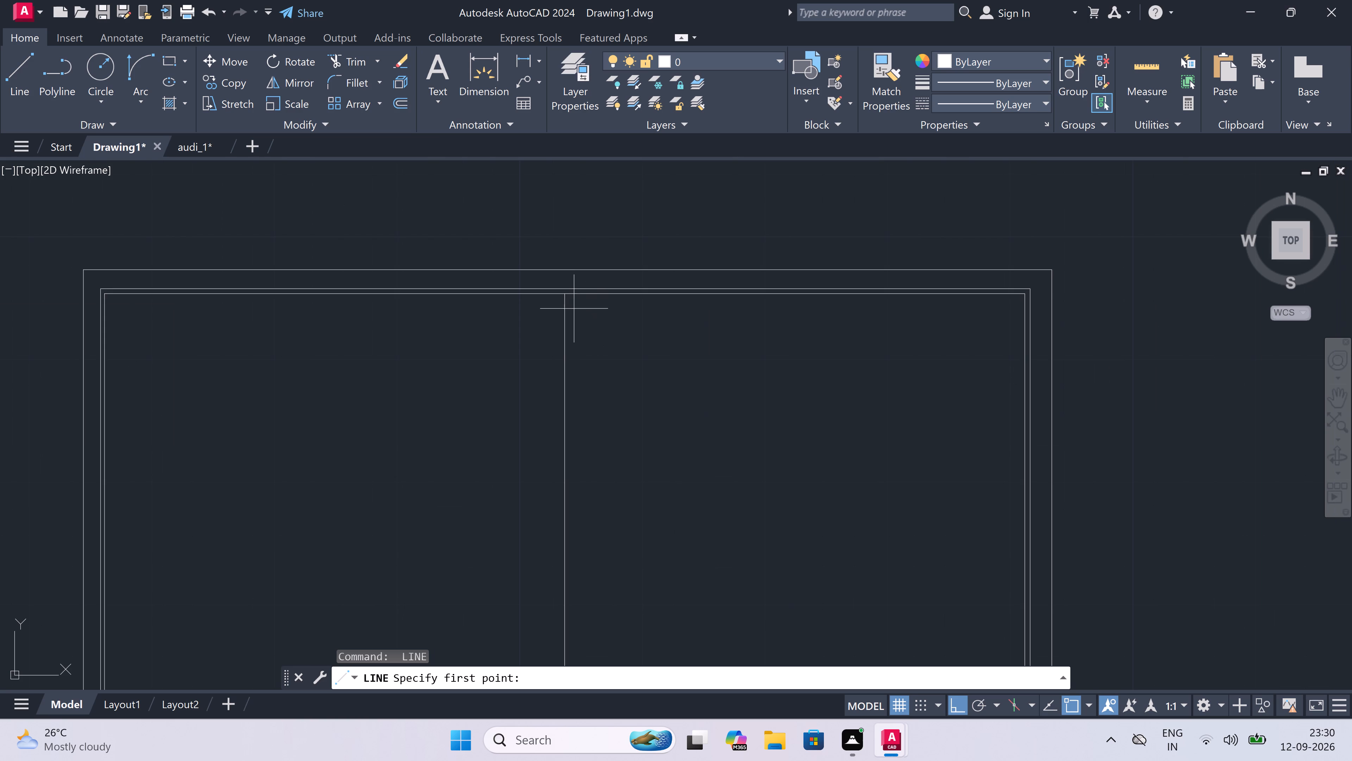
scroll(572, 303, "up", 2)
left_click(548, 275)
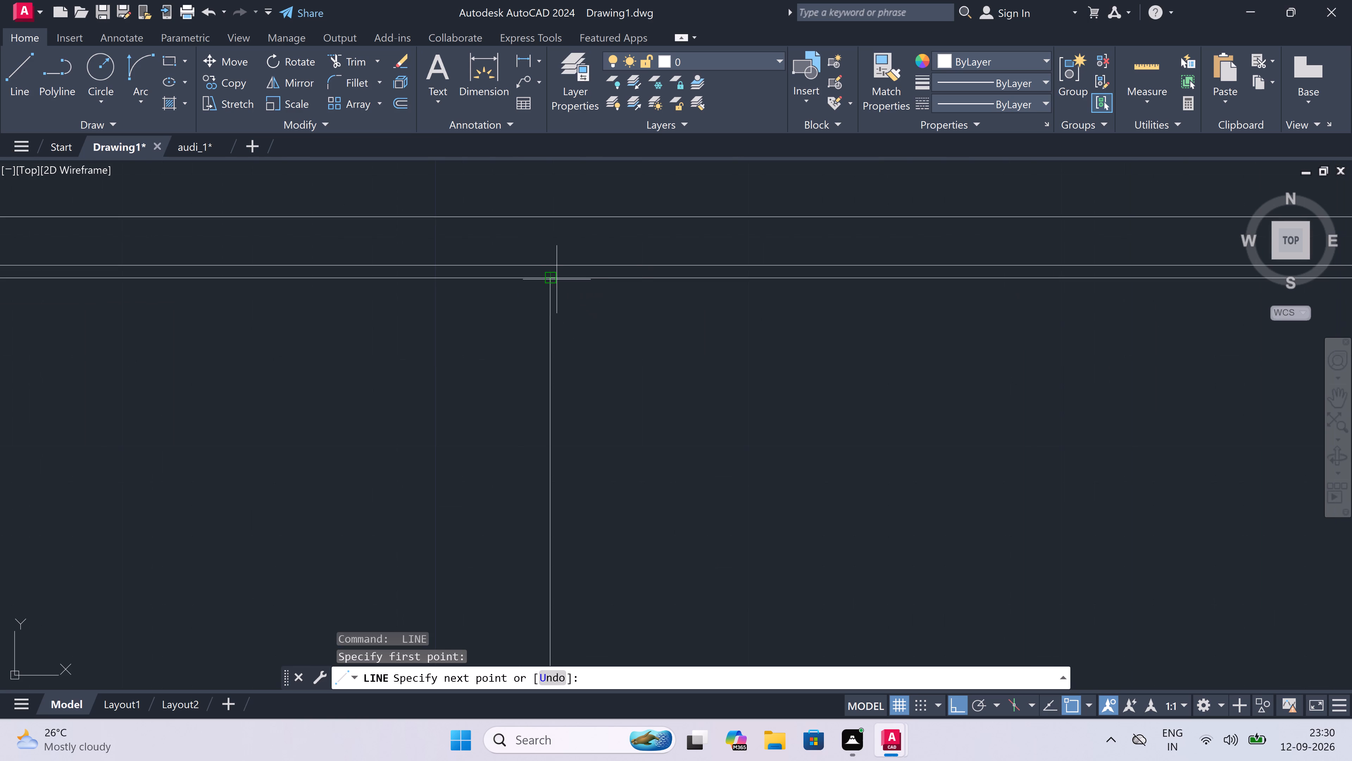
type("1\"")
key("space")
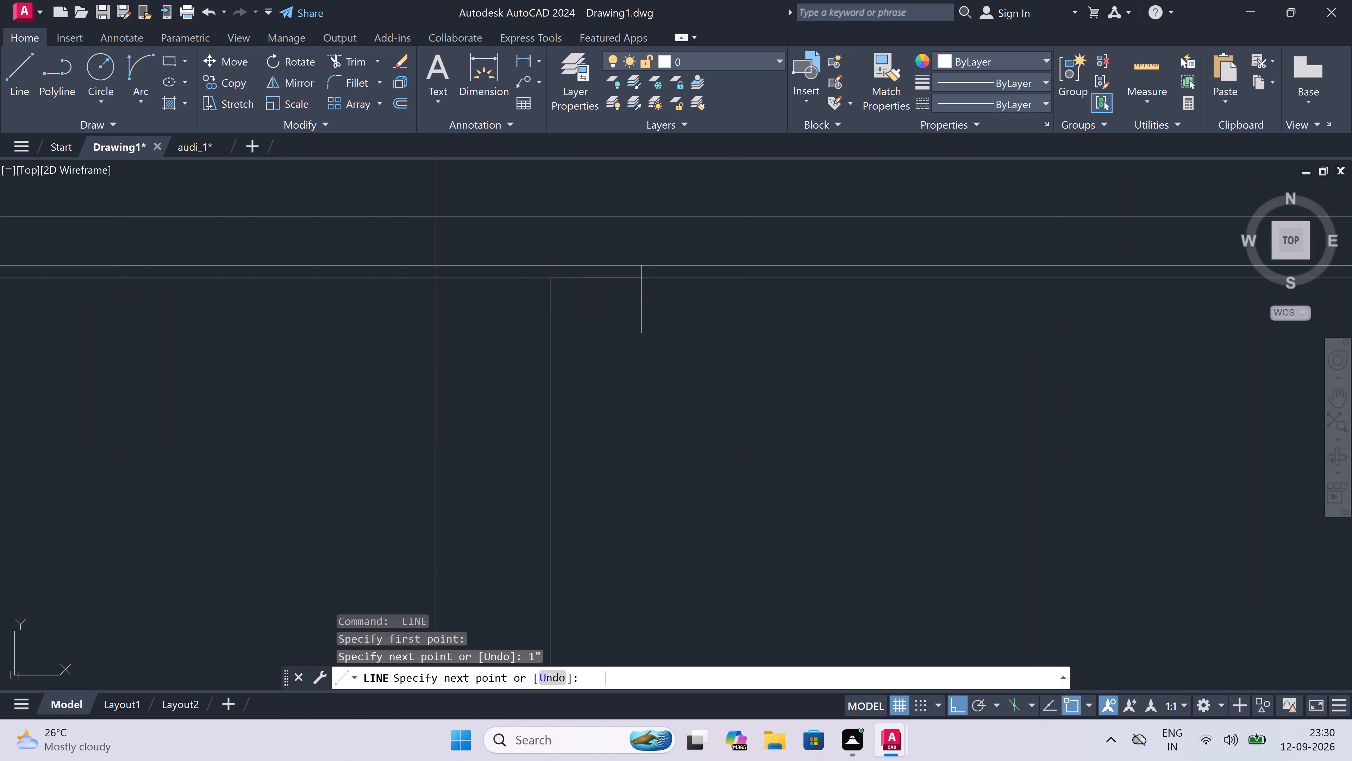
scroll(600, 448, "down", 7)
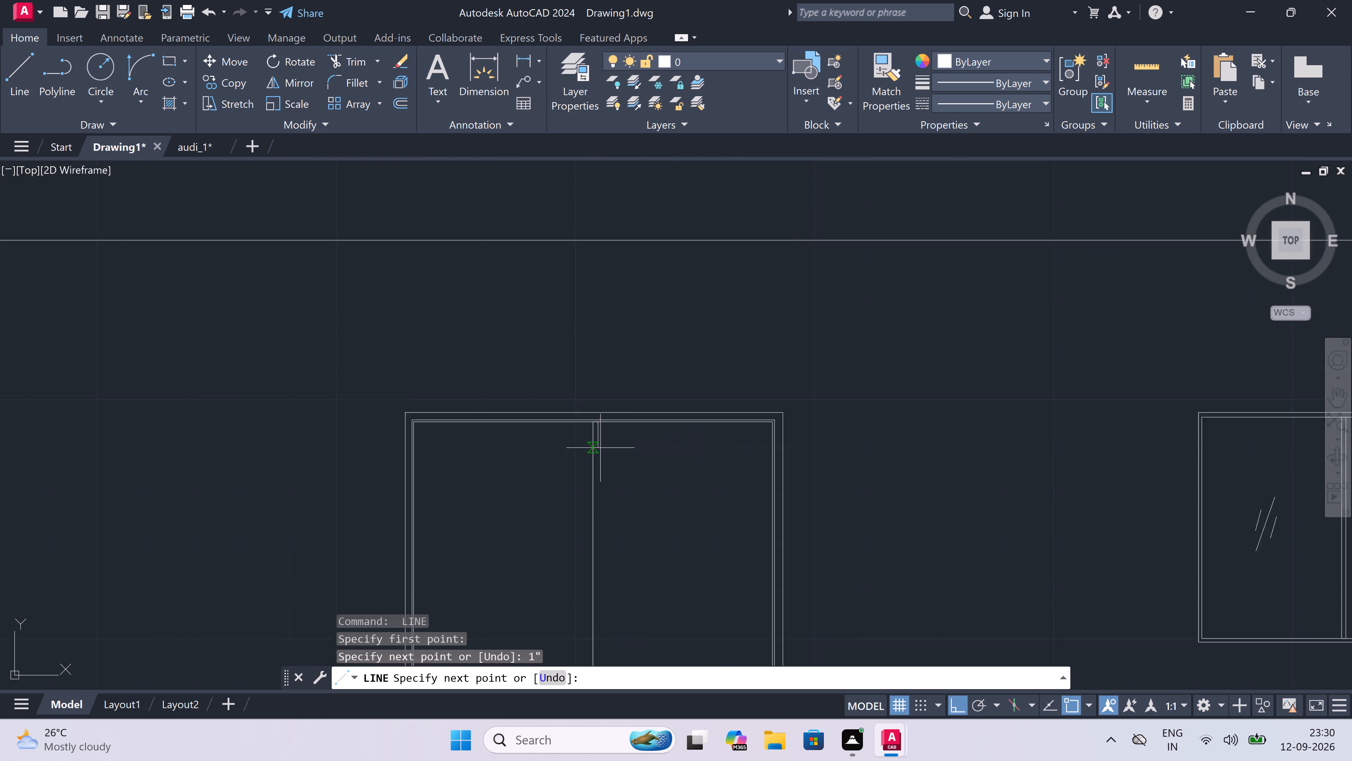
scroll(594, 602, "up", 4)
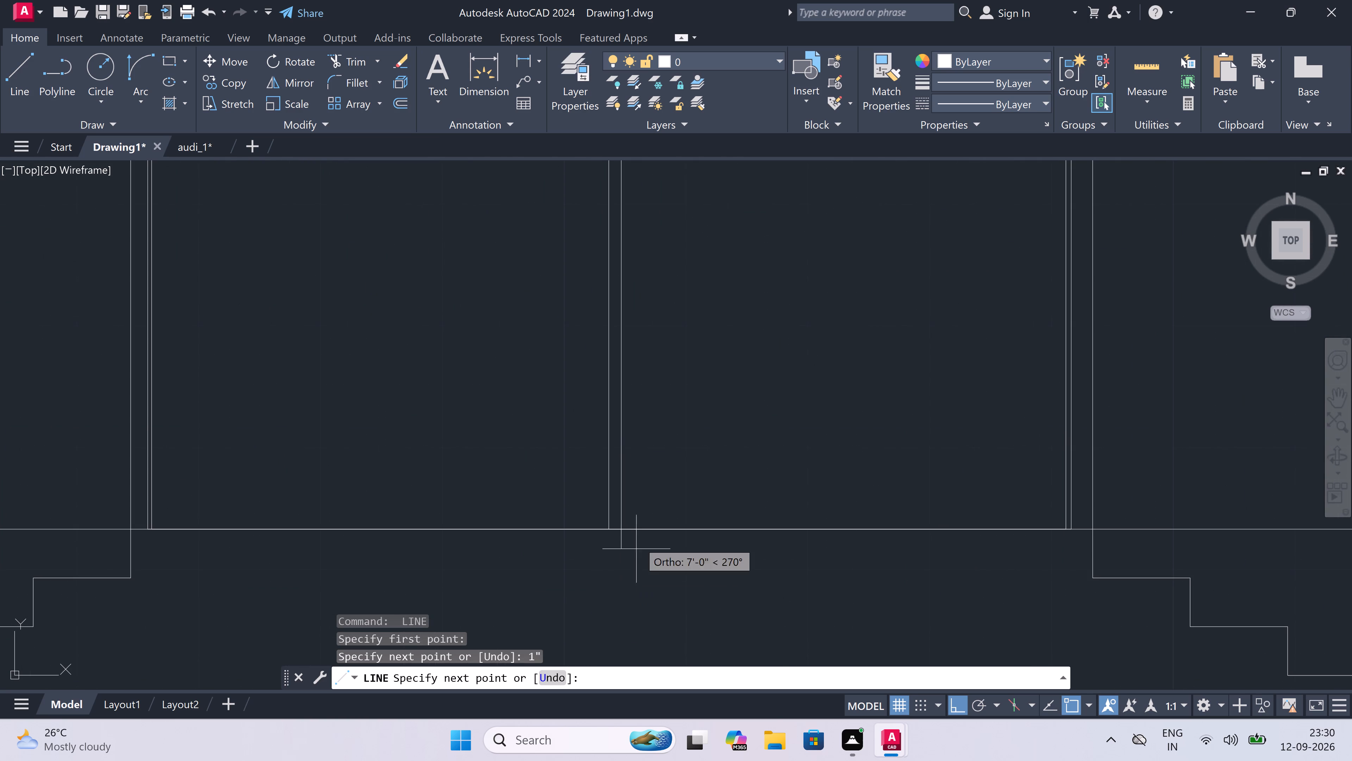
scroll(634, 528, "up", 3)
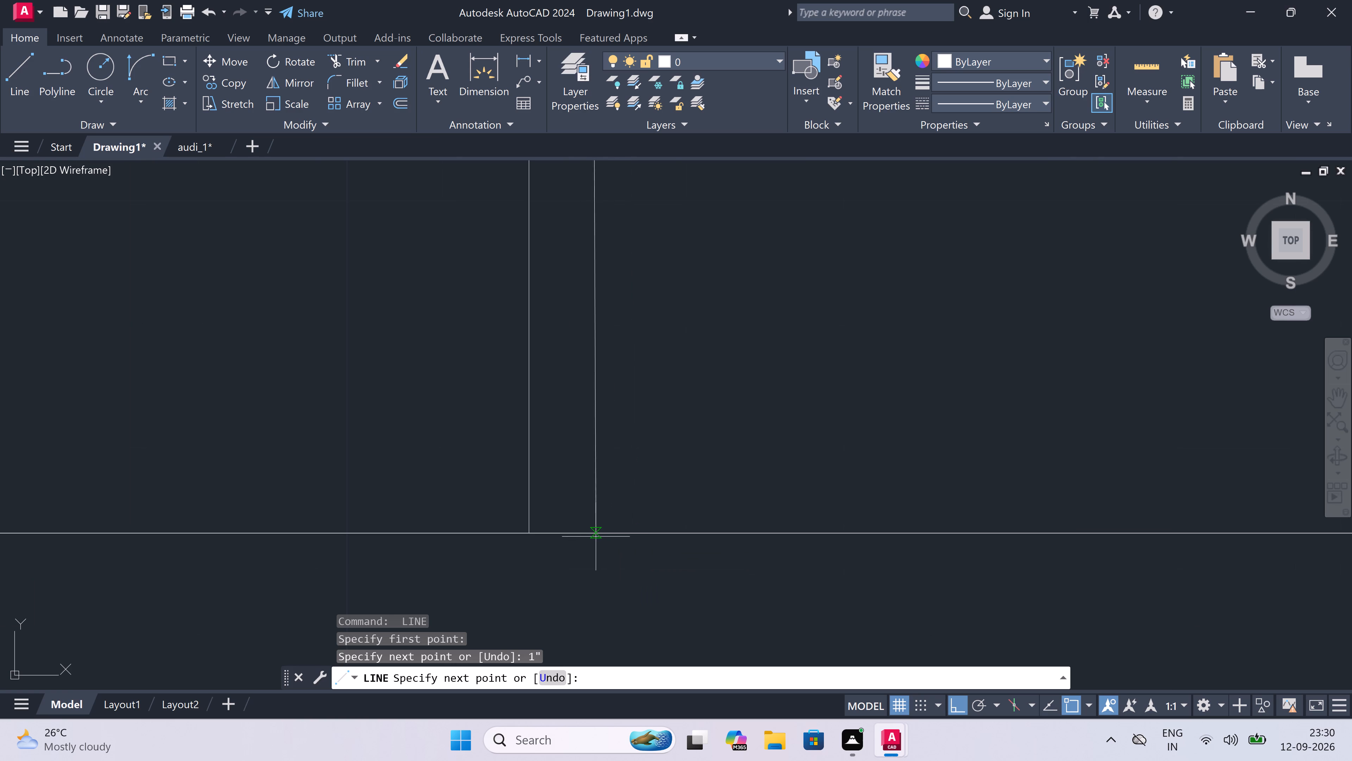
left_click(580, 528)
key("Escape")
scroll(580, 528, "down", 4)
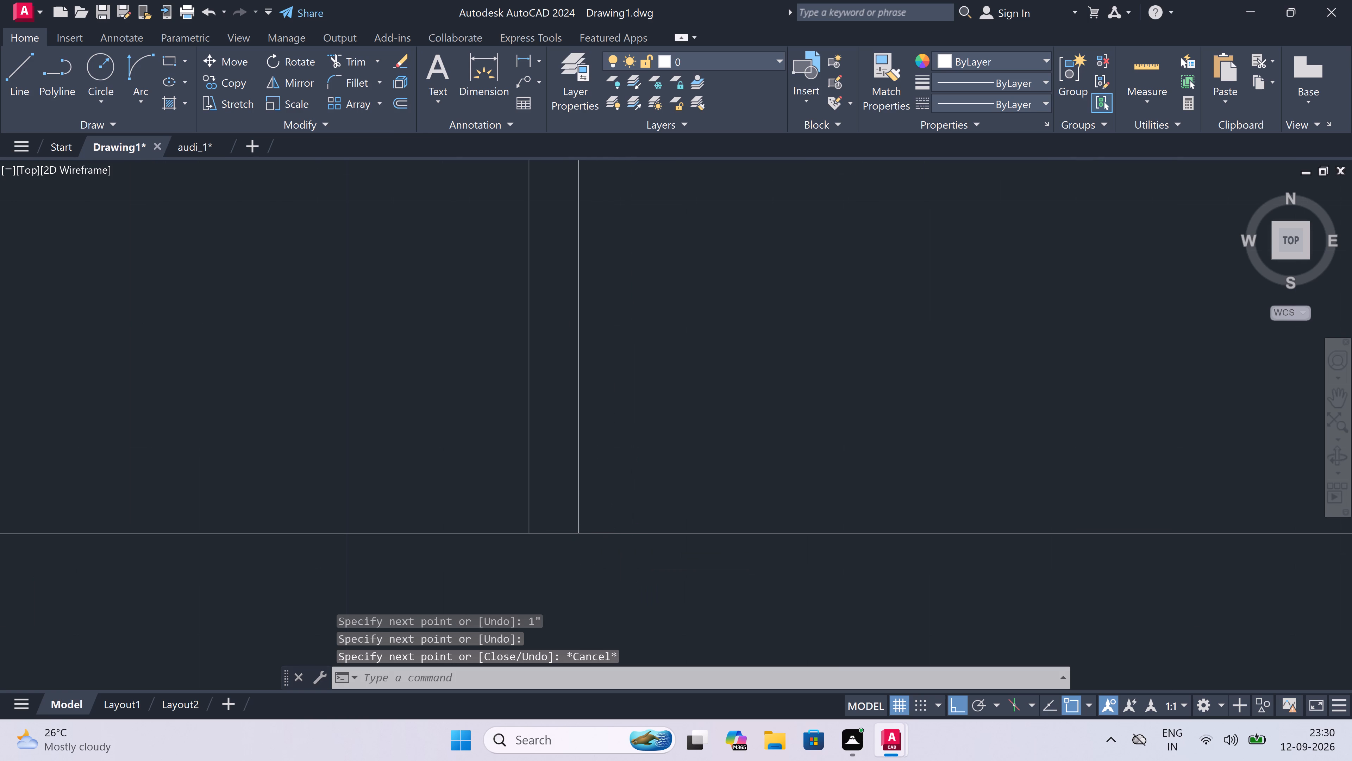
scroll(580, 528, "down", 2)
scroll(591, 429, "up", 1)
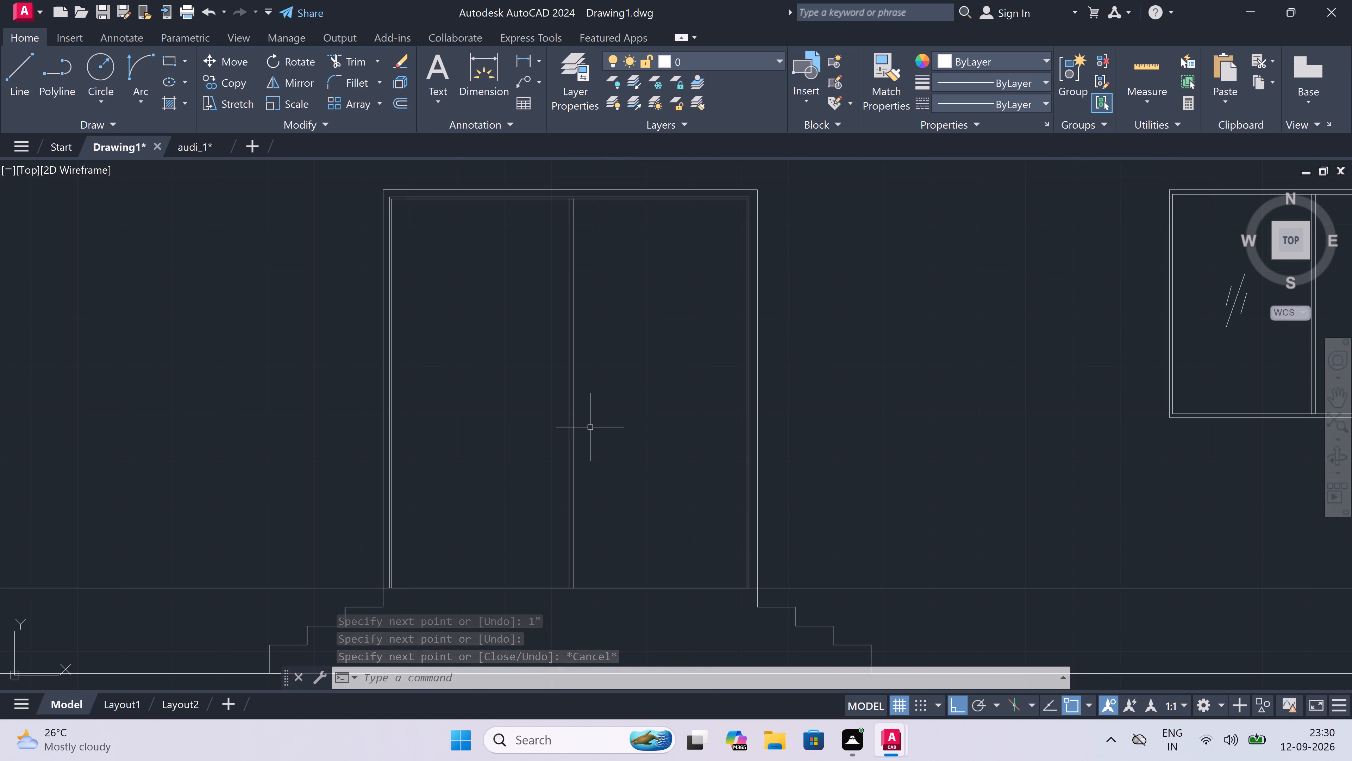
Draw a small circle as a door knob on the right leaf of the entrance door, beside the central divider at about mid-height.
key("c")
key("space")
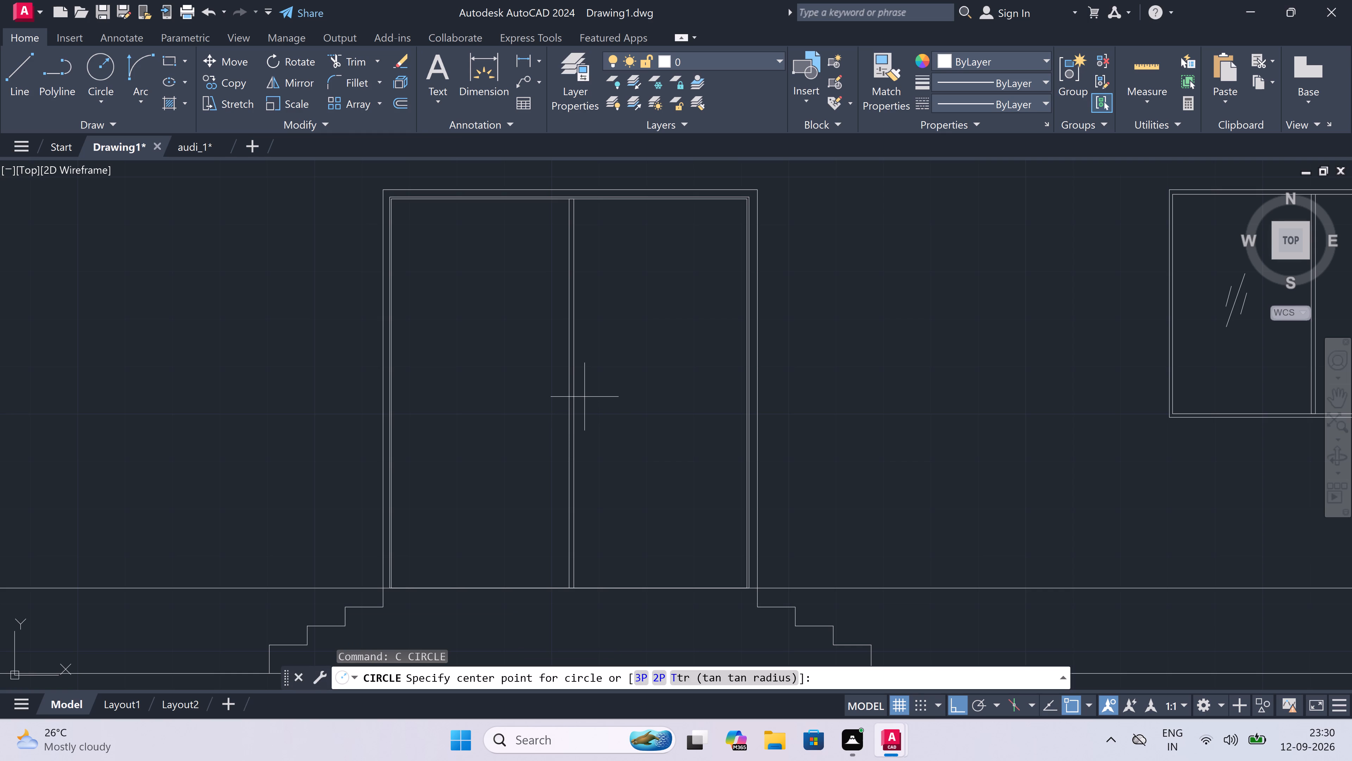
left_click(587, 396)
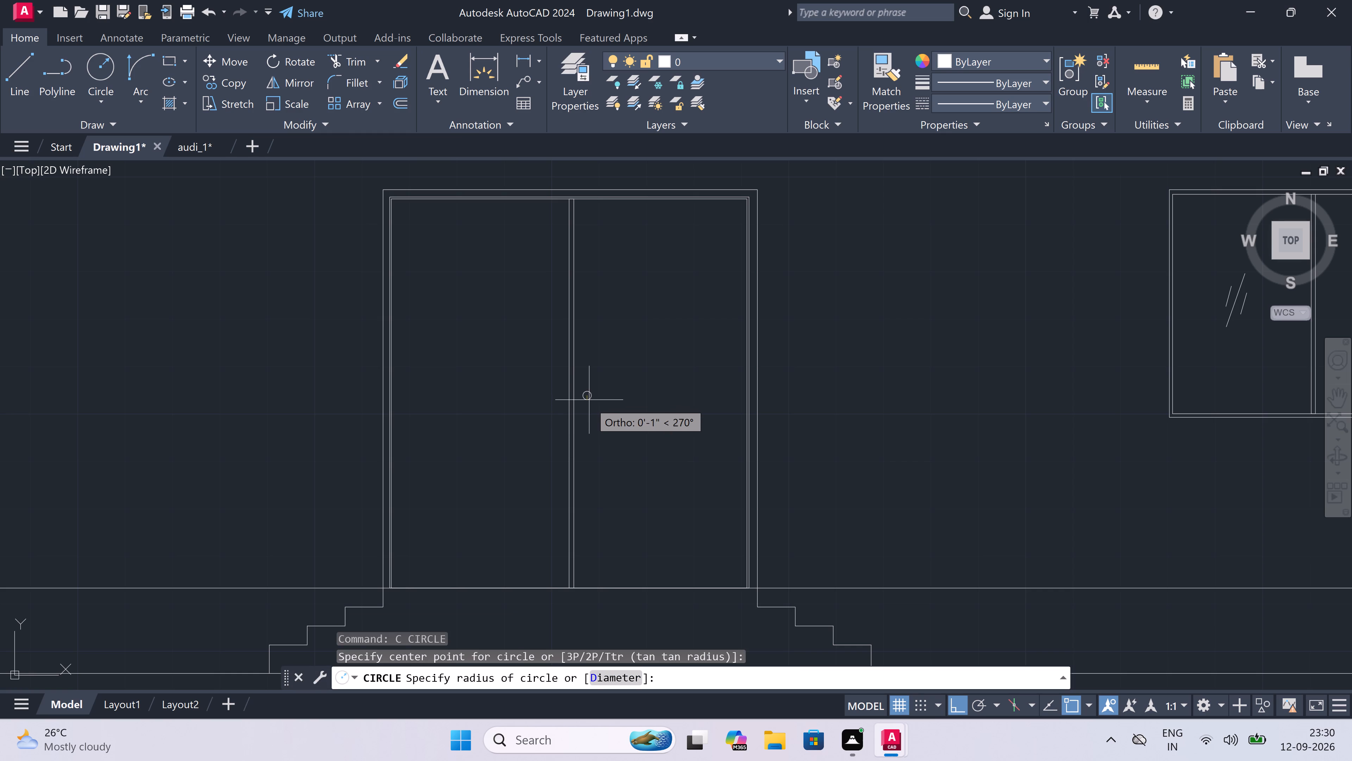
left_click(590, 403)
Copy the door knob circle horizontally about 7" to the left, onto the left leaf of the entrance door.
left_click(590, 401)
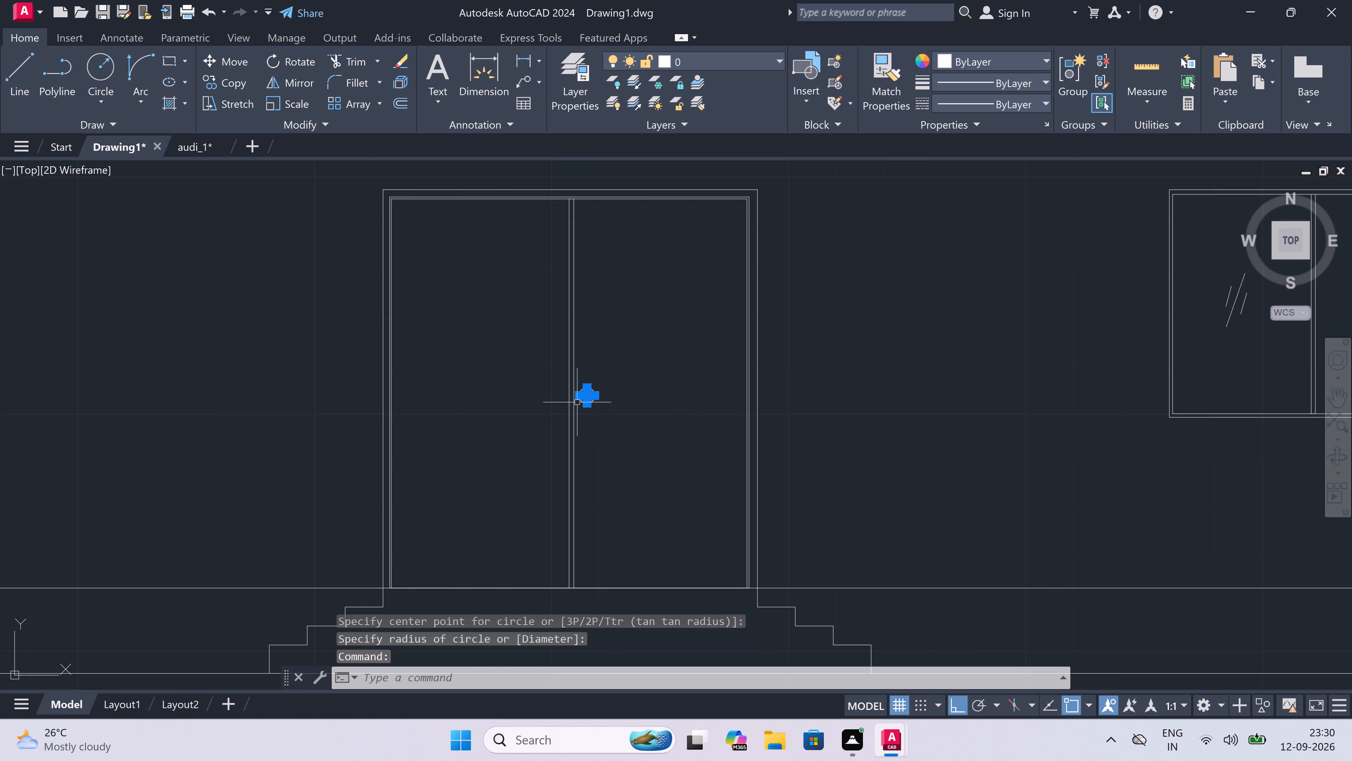
left_click(231, 79)
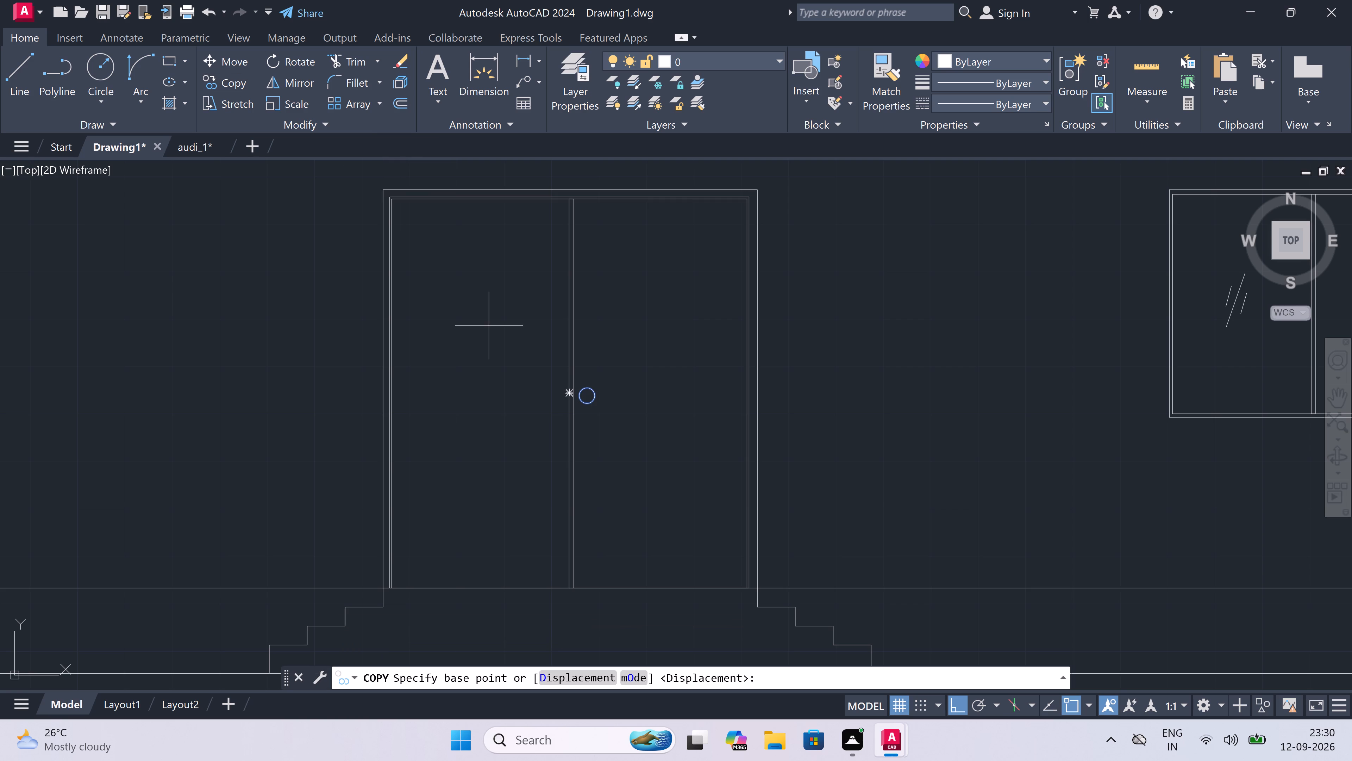
scroll(596, 389, "up", 2)
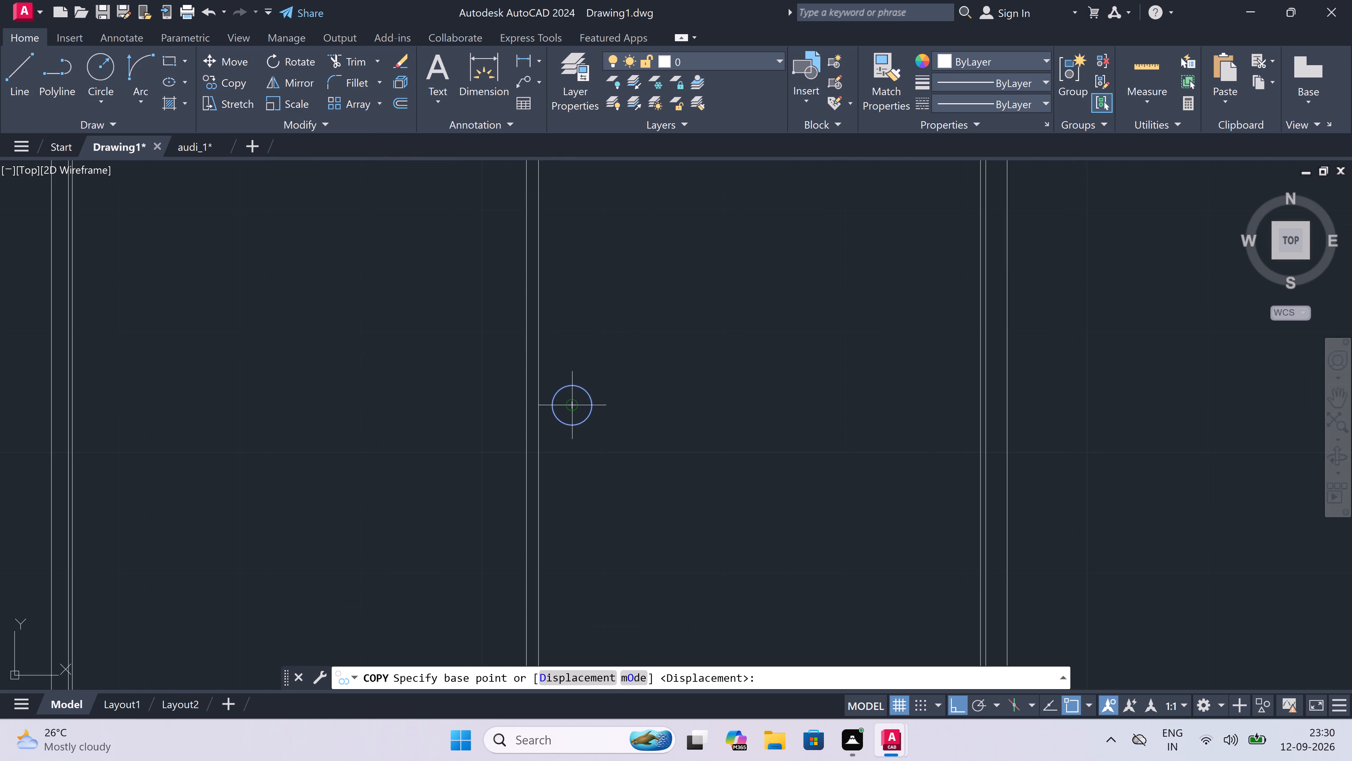
left_click(569, 403)
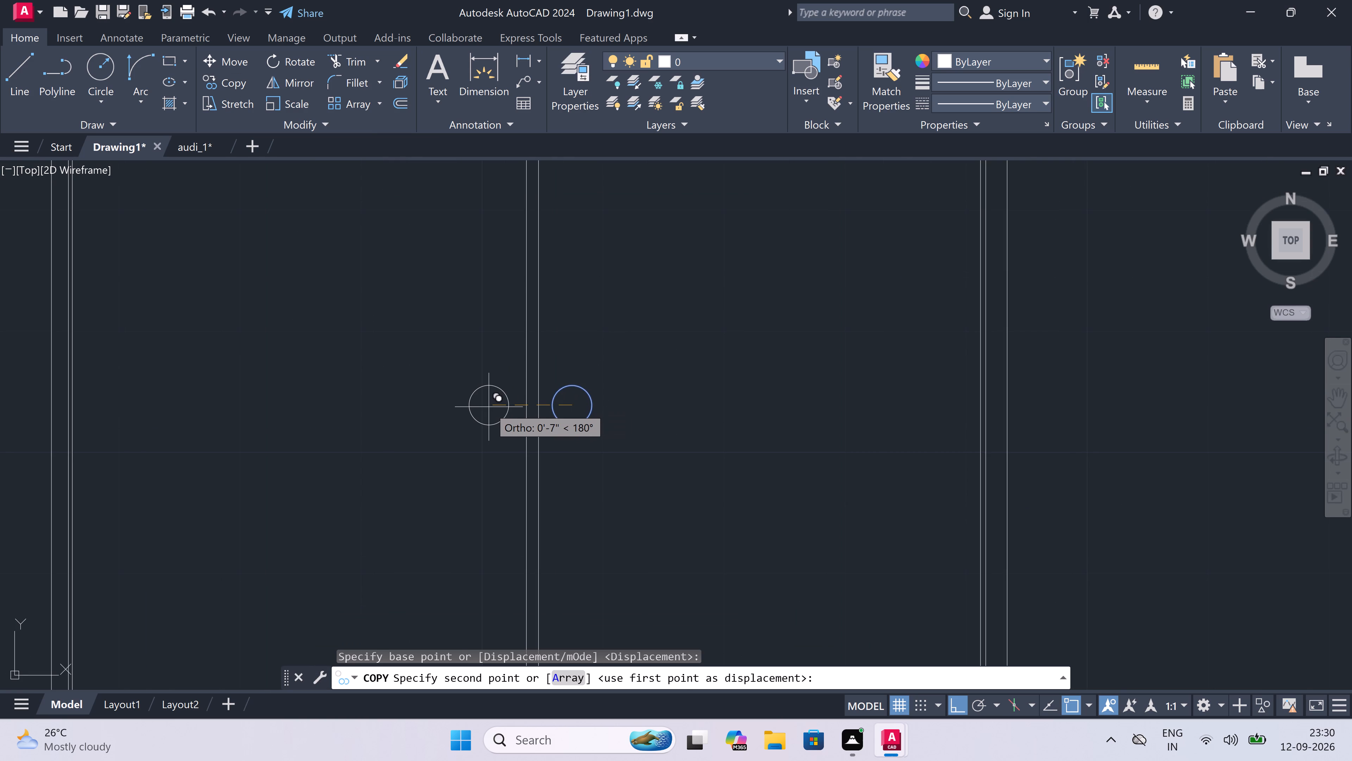
left_click(489, 407)
key("Escape")
scroll(447, 417, "down", 2)
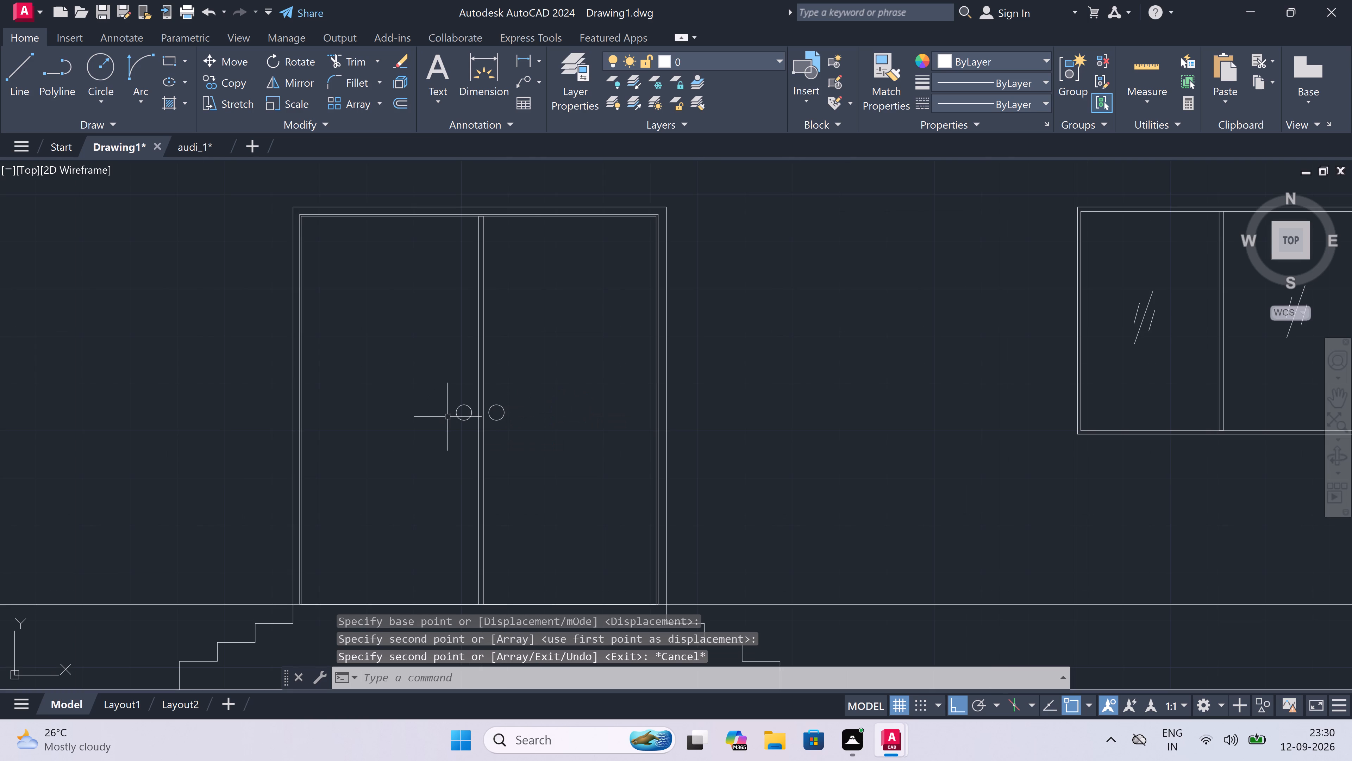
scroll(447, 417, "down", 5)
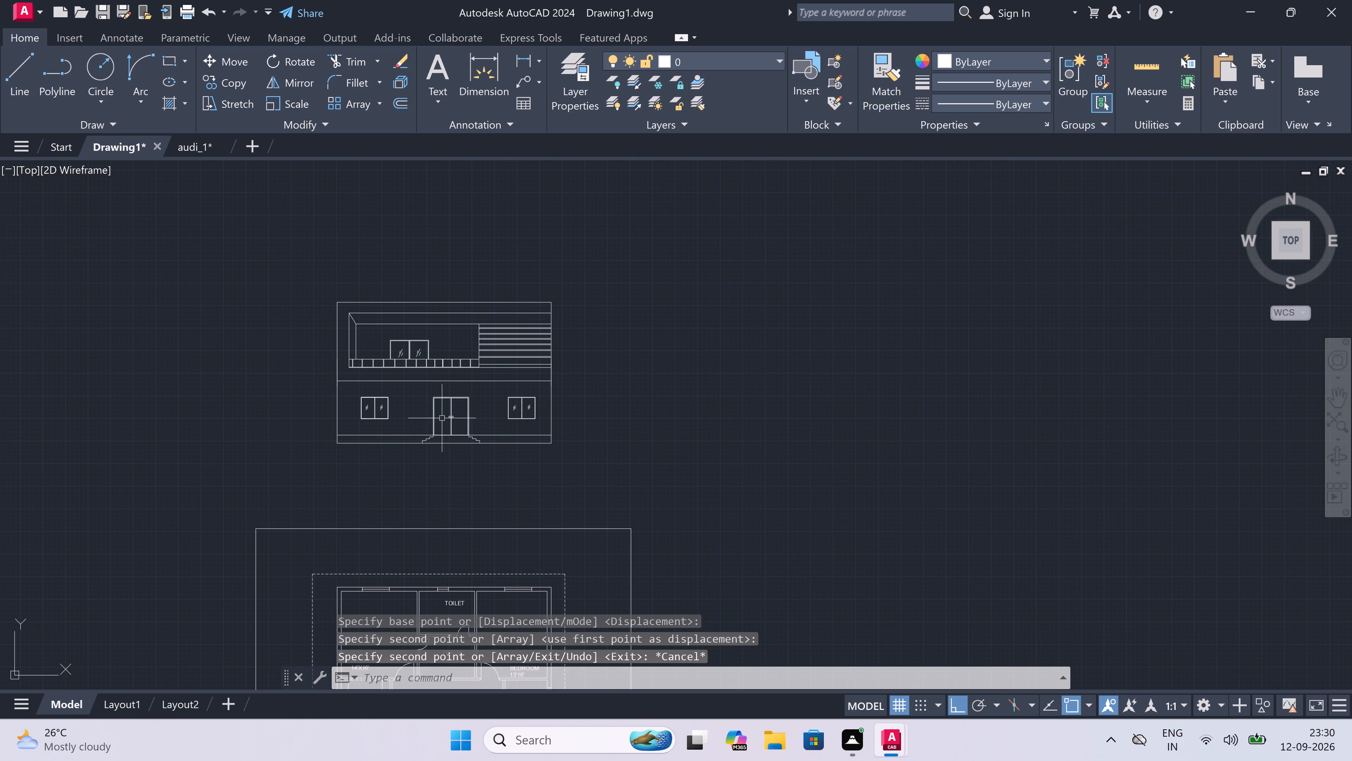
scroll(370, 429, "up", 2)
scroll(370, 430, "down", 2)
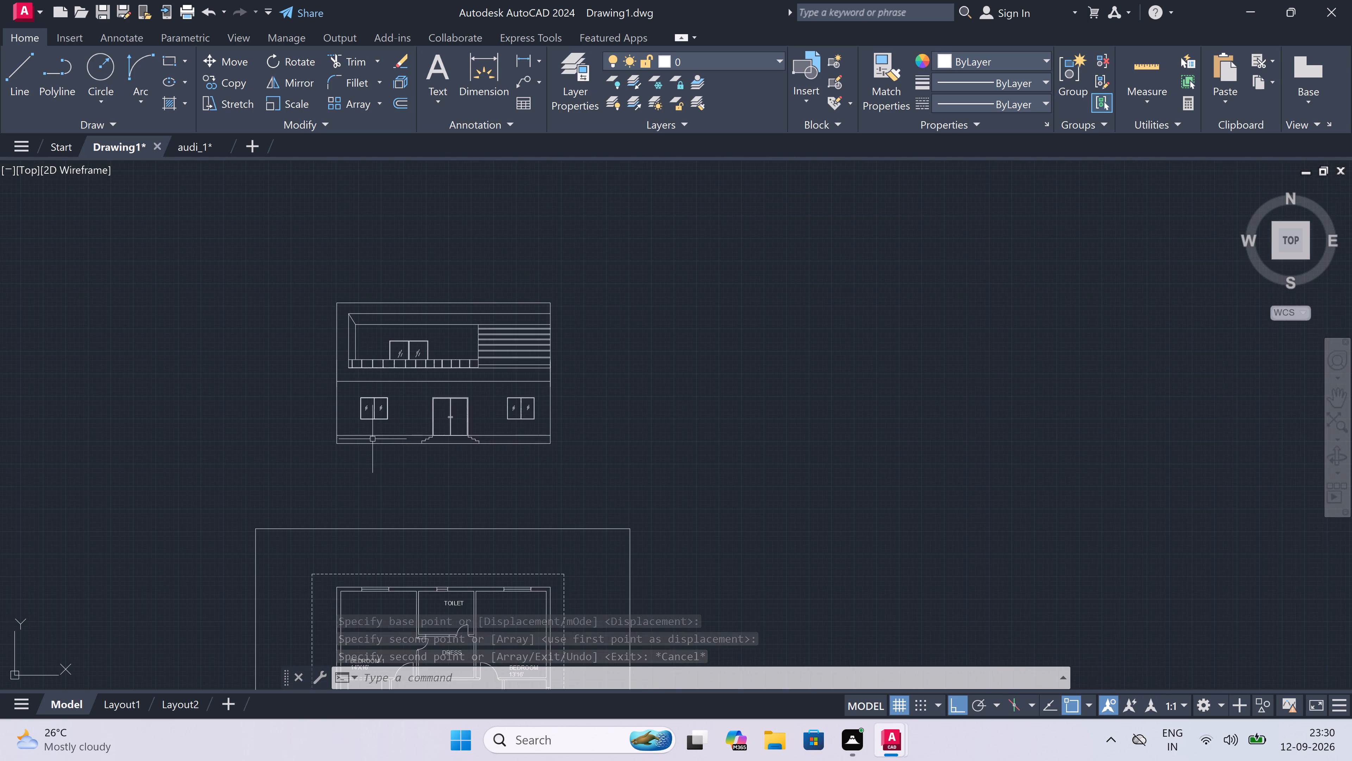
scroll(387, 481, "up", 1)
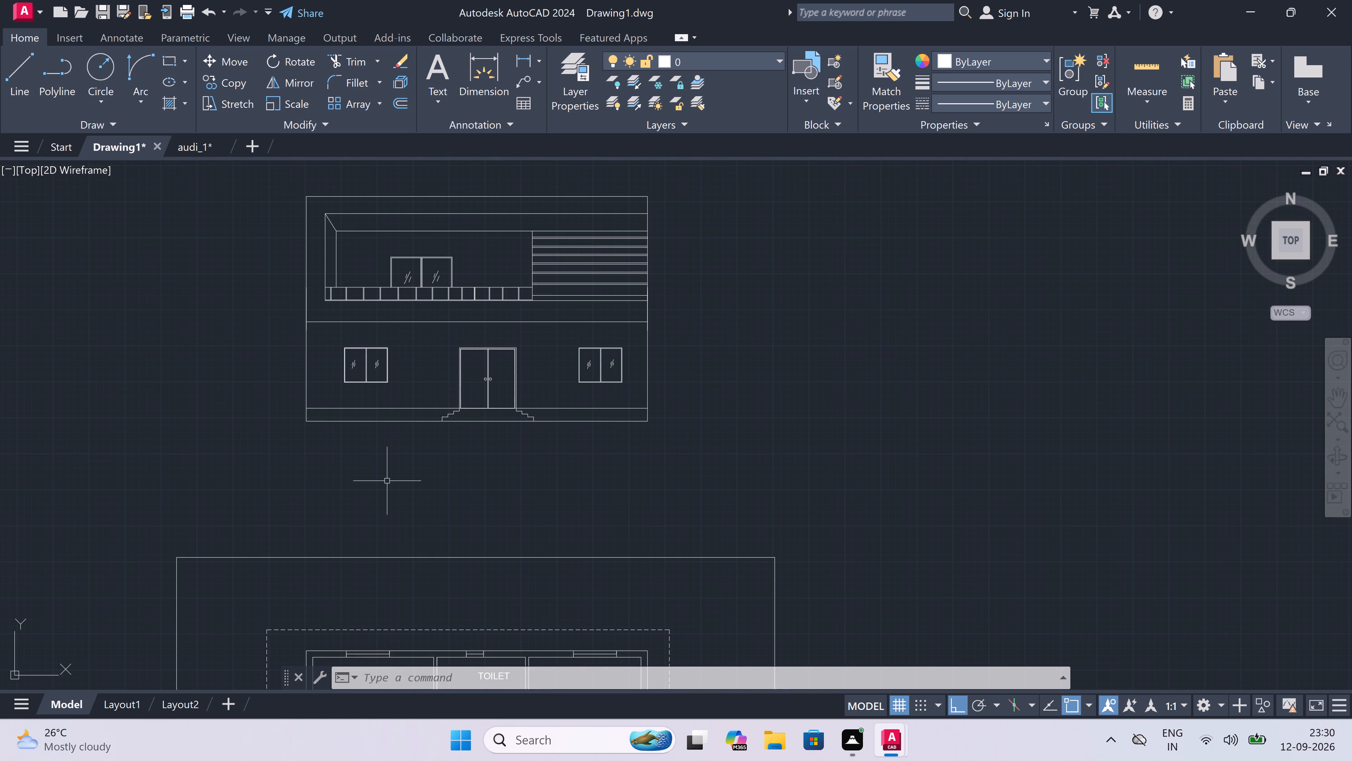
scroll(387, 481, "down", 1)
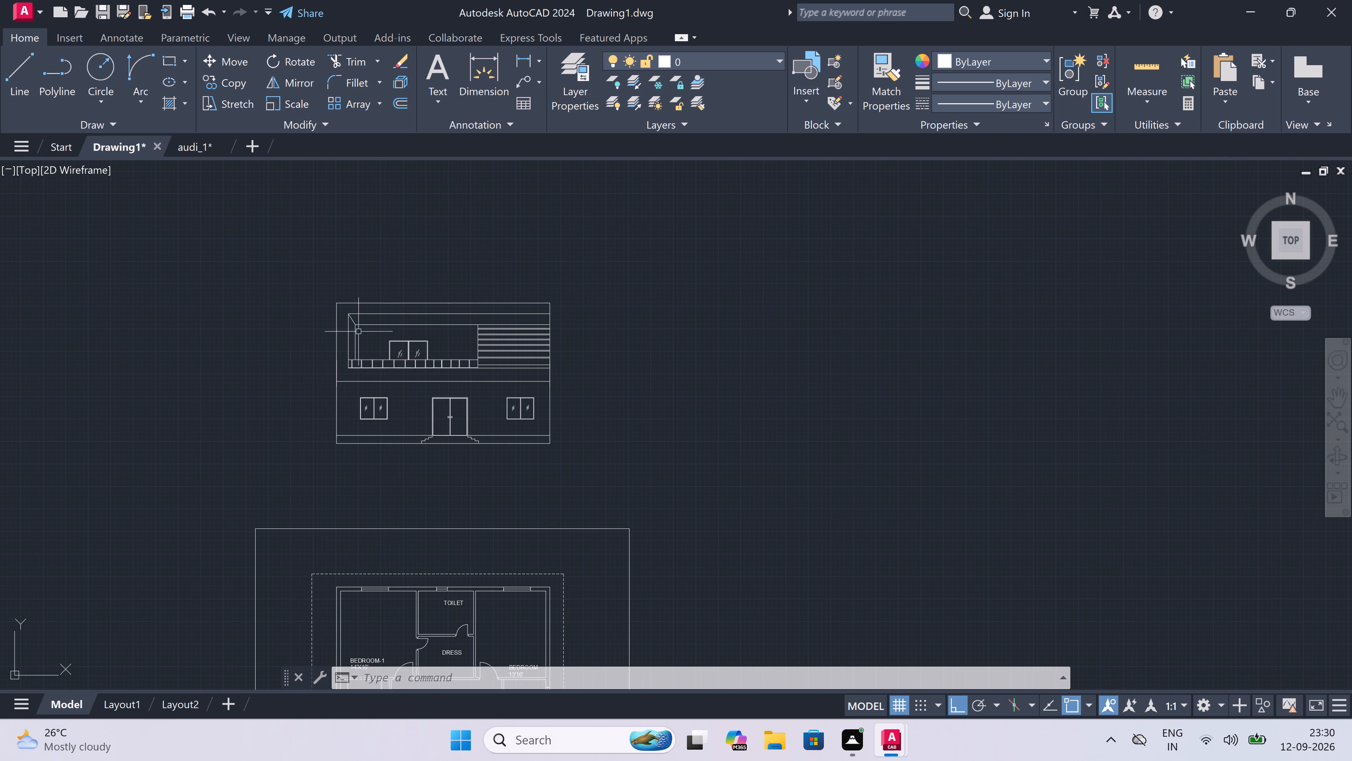
Outline a rooftop block and slab from the elevation's top-left corner: lines about 5'-5" up, 12'-4" right, 11" down, and back to the block's left edge.
scroll(344, 266, "up", 2)
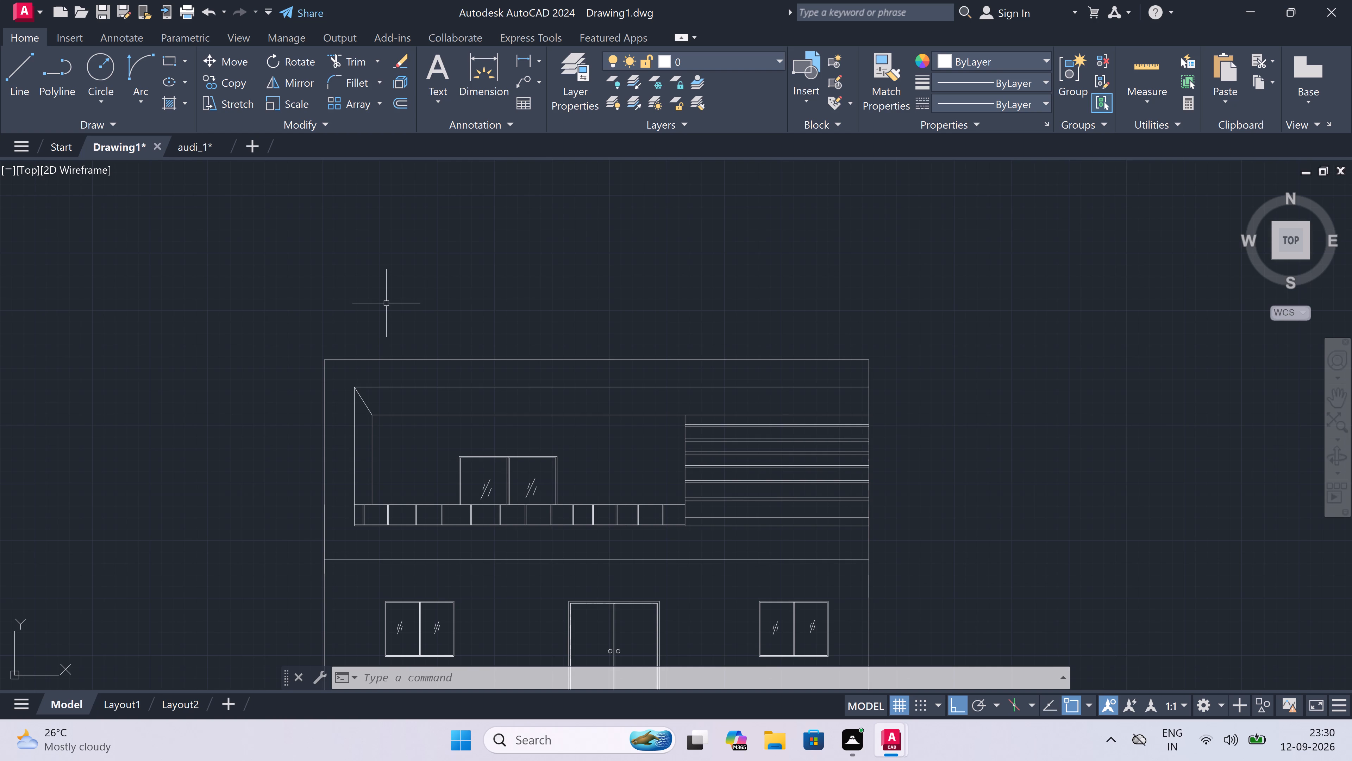
scroll(431, 315, "up", 1)
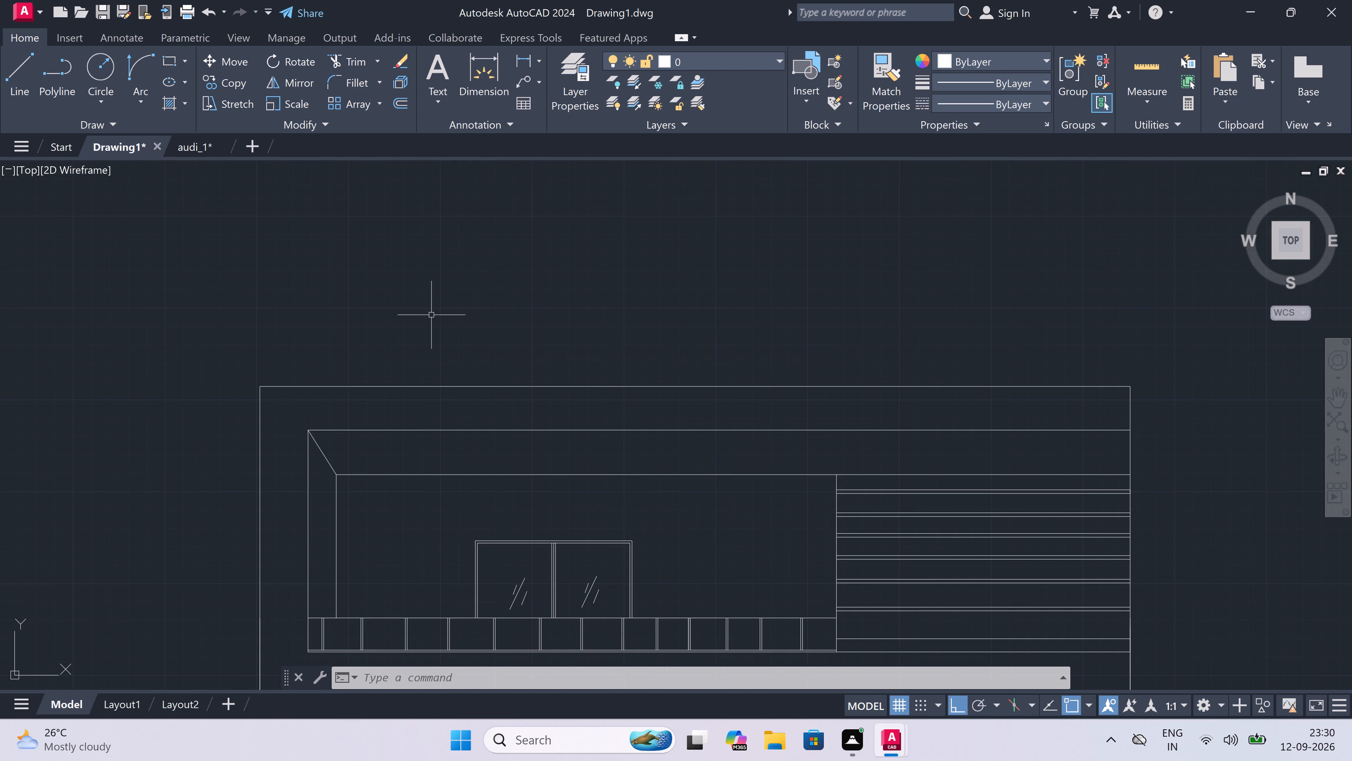
type("L")
key("space")
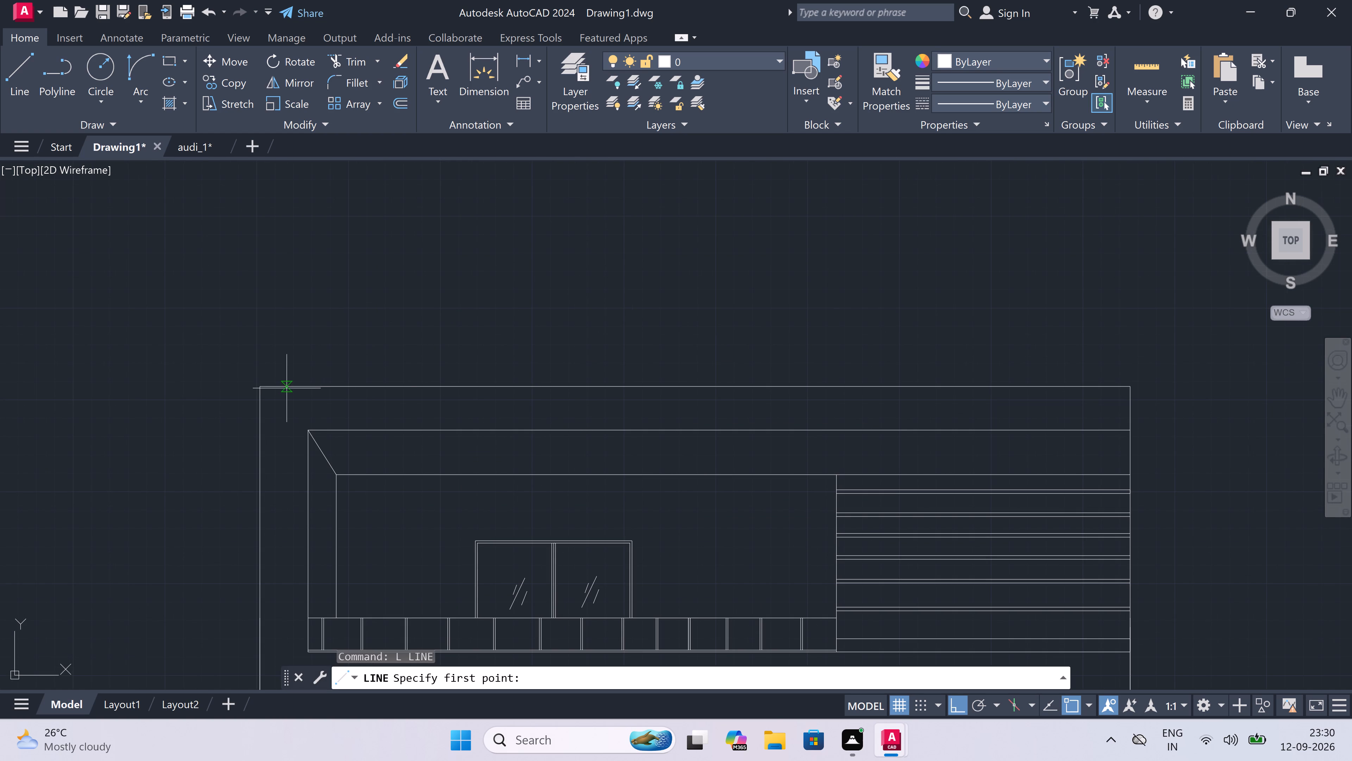
left_click(259, 382)
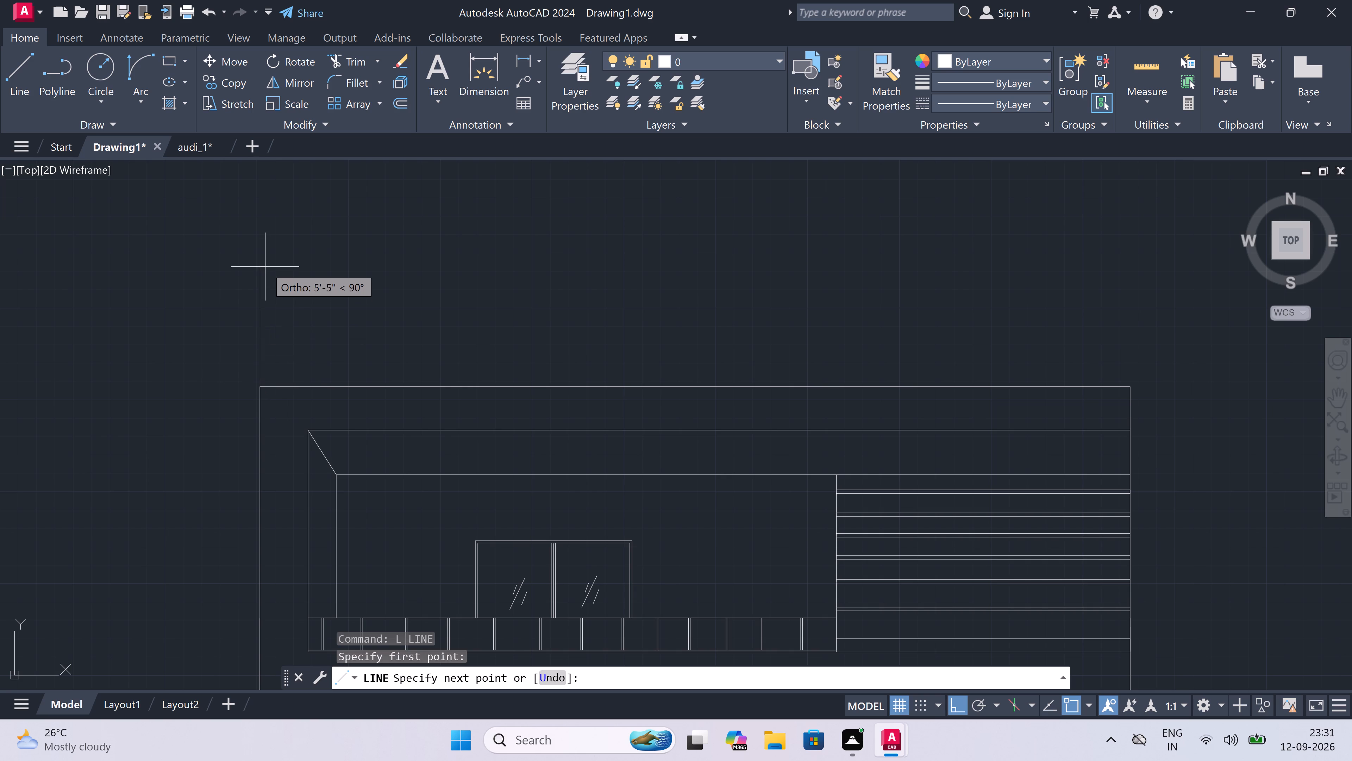
left_click(264, 265)
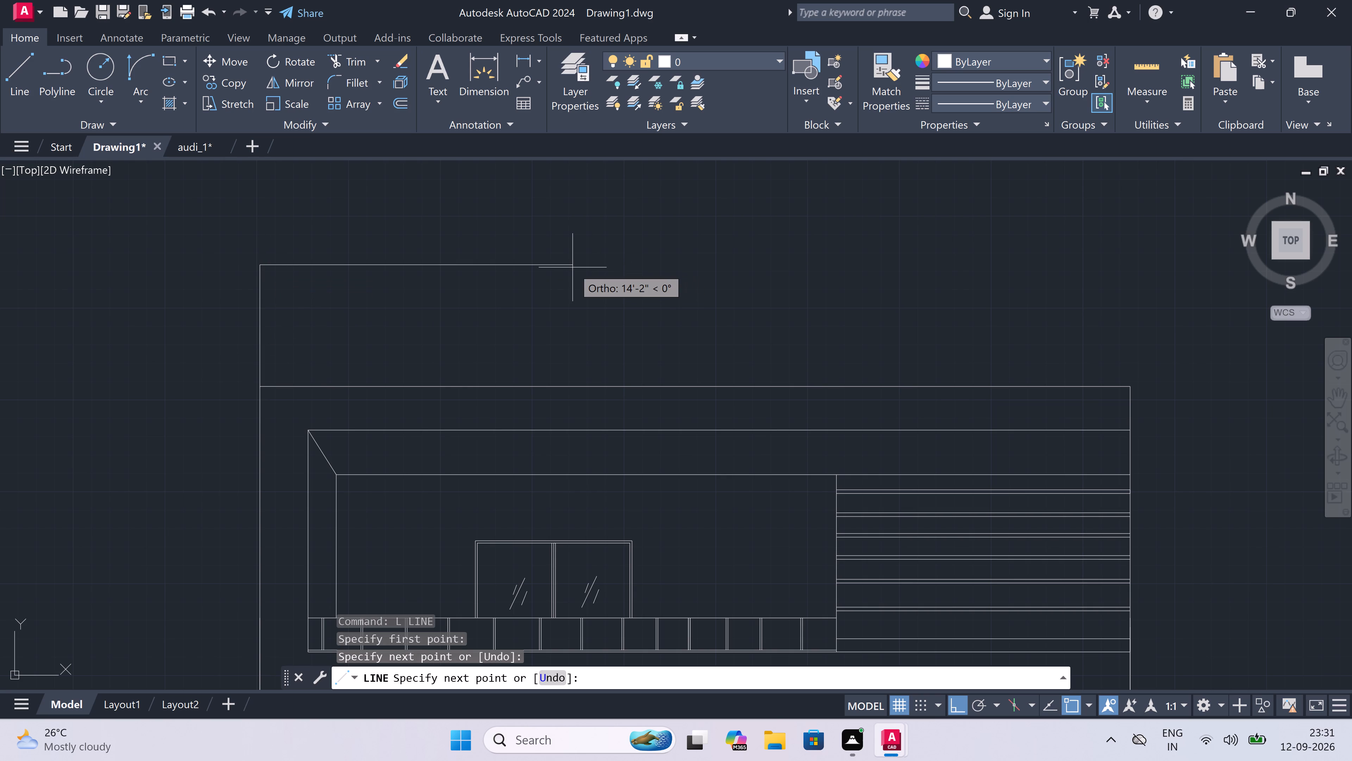
left_click(532, 266)
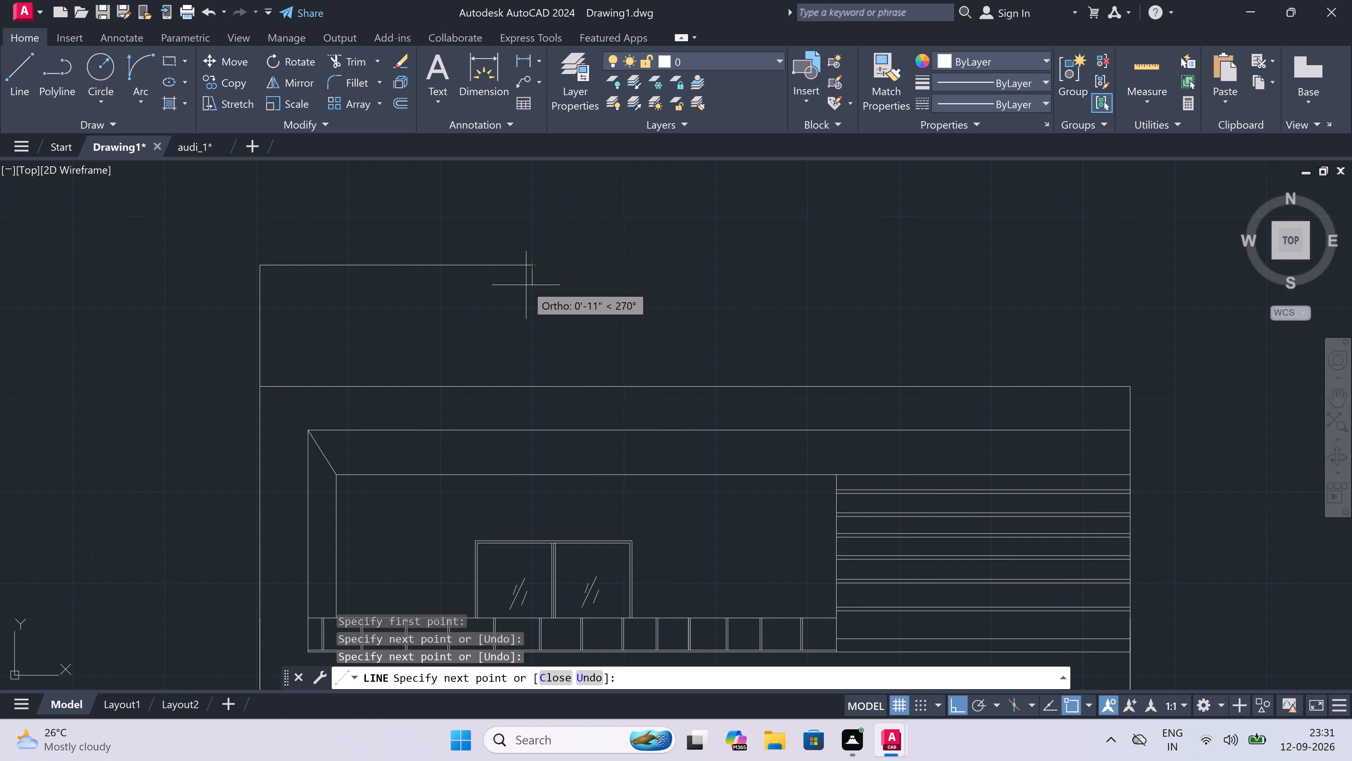
left_click(526, 283)
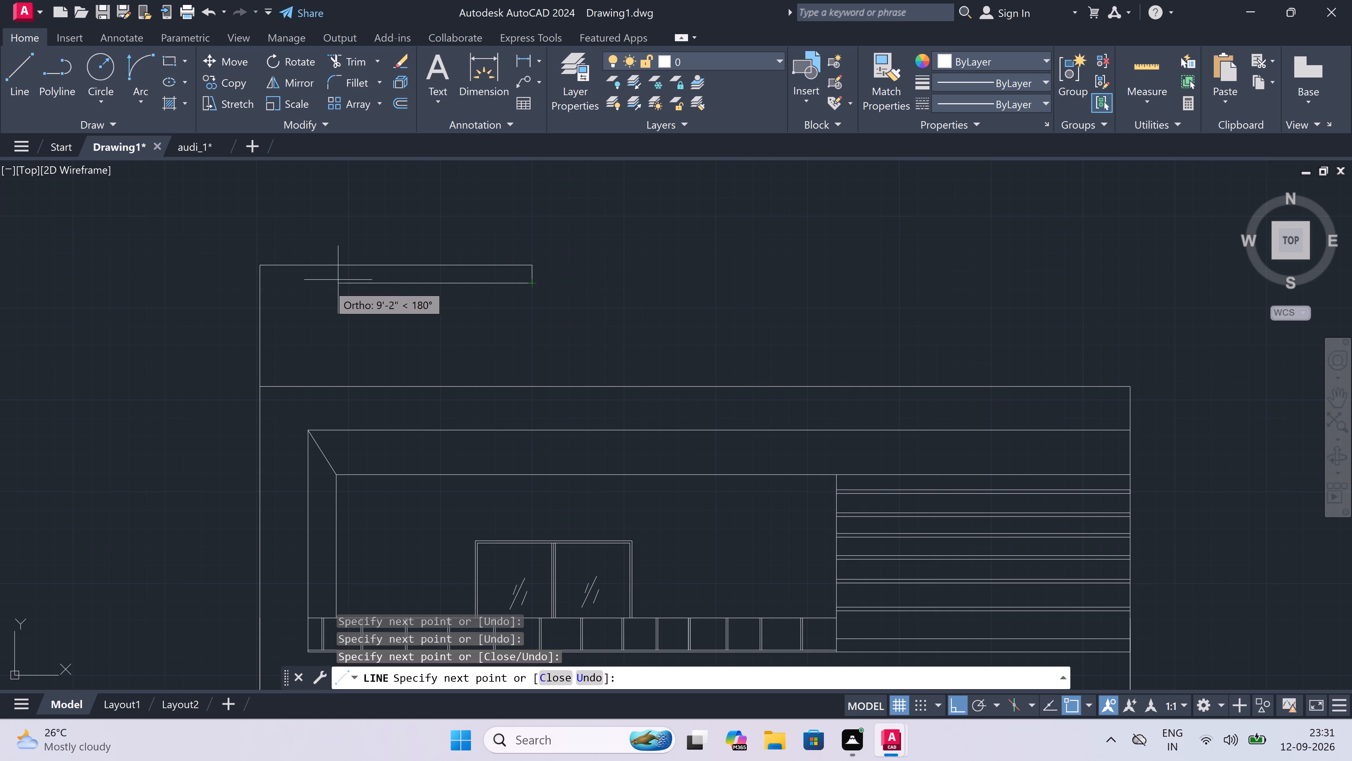
double_click(264, 287)
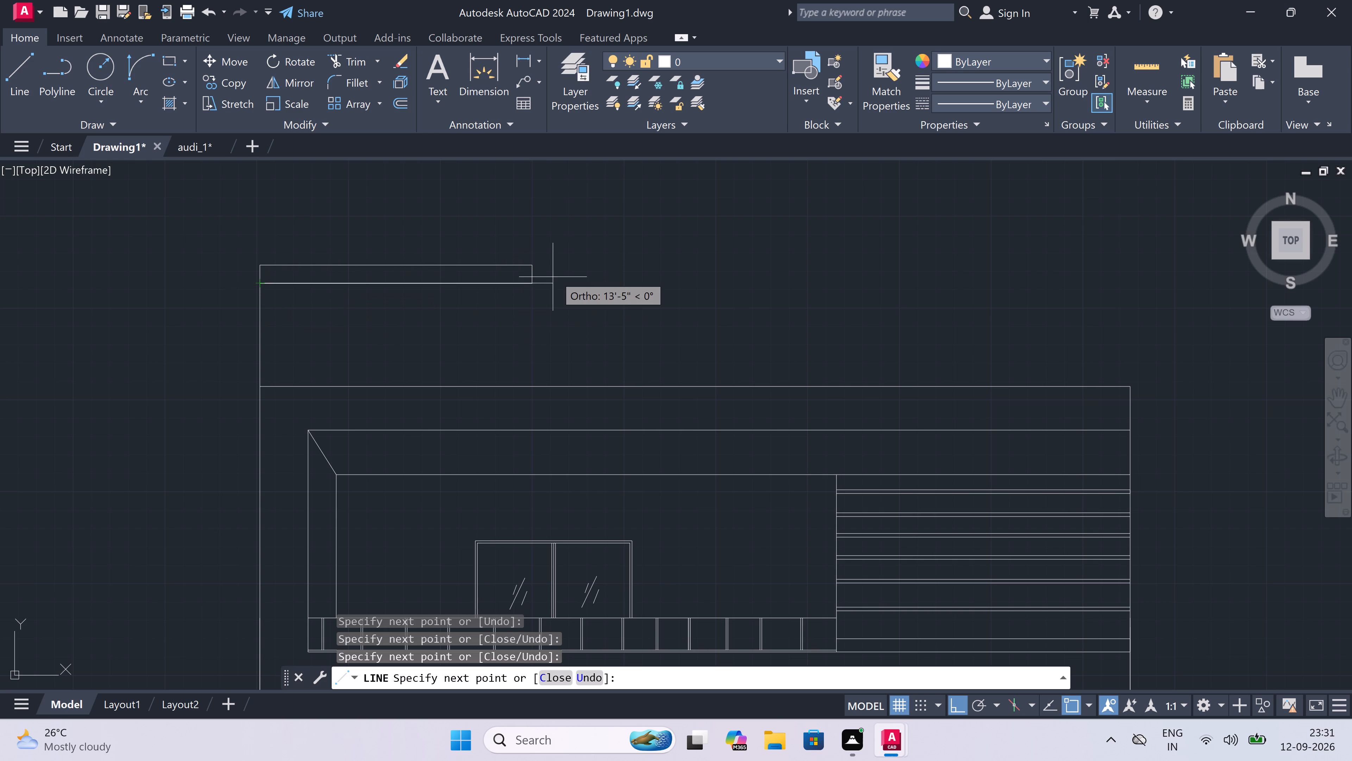
Continue the line along the slab's underside to just short of its right end, and down to the main roof line as a wall.
left_click(513, 282)
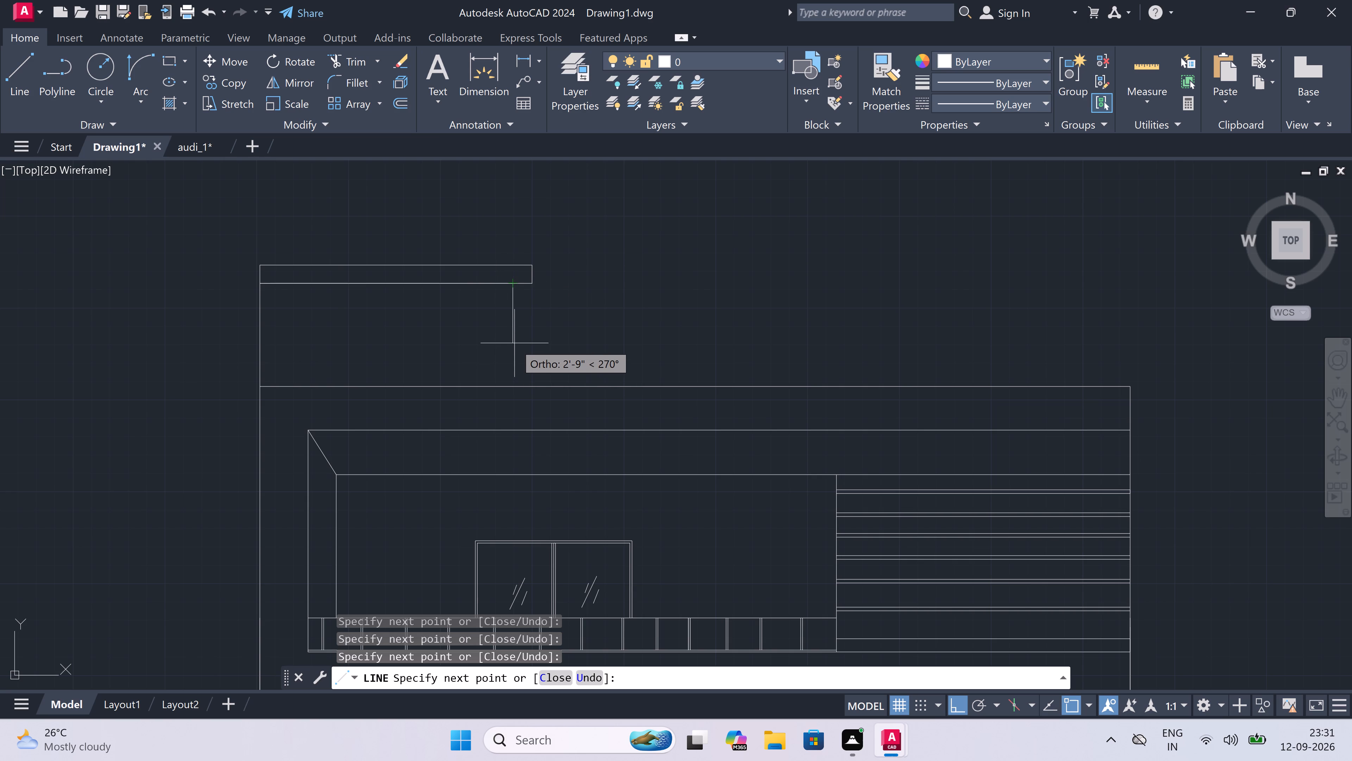
left_click(510, 383)
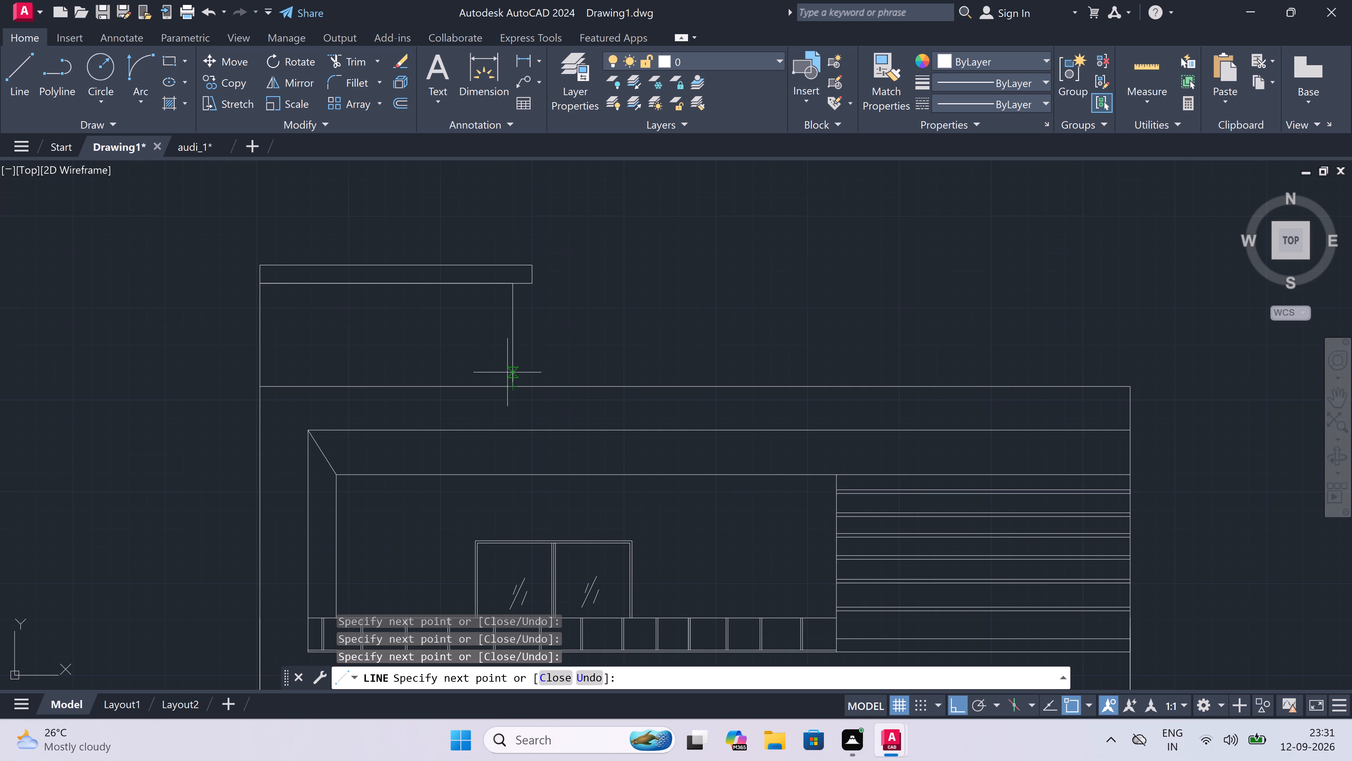
key("Escape")
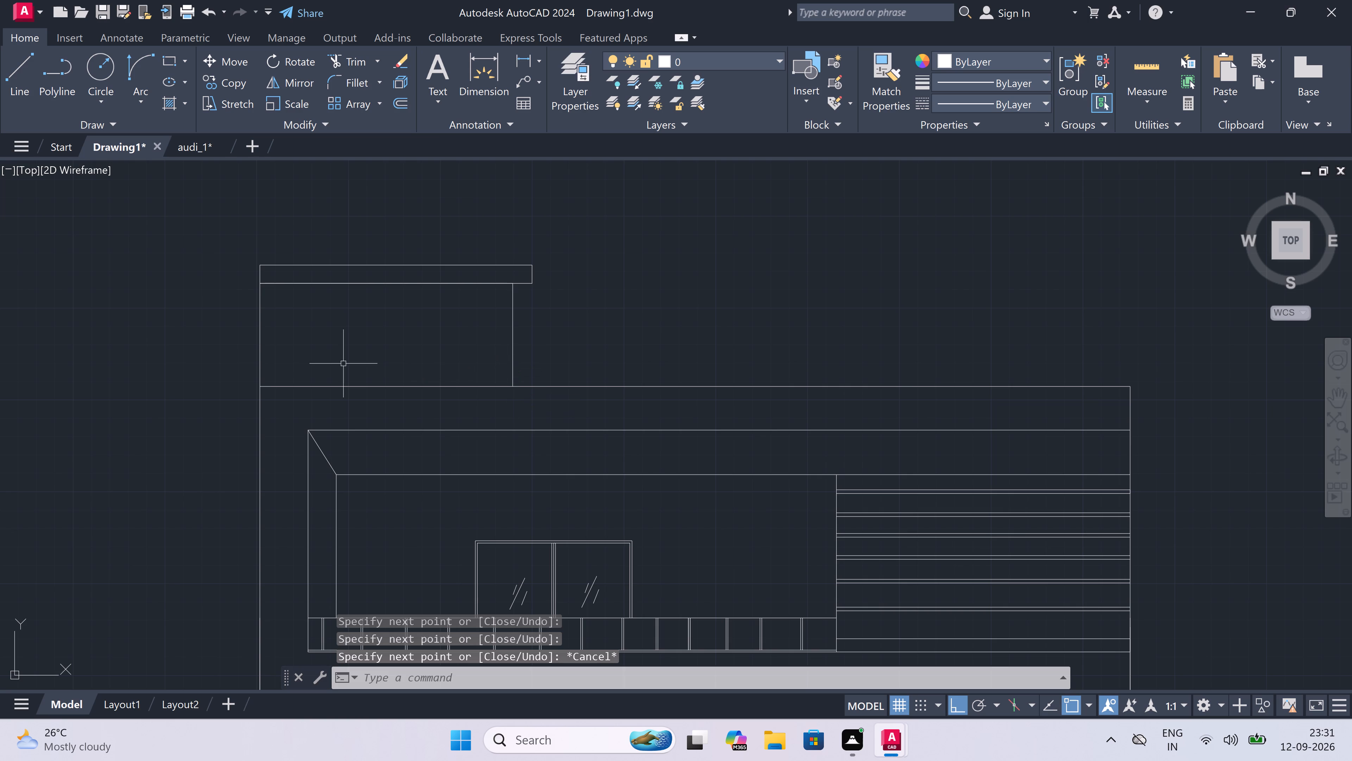
Draw a horizontal line across the rooftop block from its left edge to its right wall, slightly above the main roof line.
key("space")
scroll(262, 354, "up", 1)
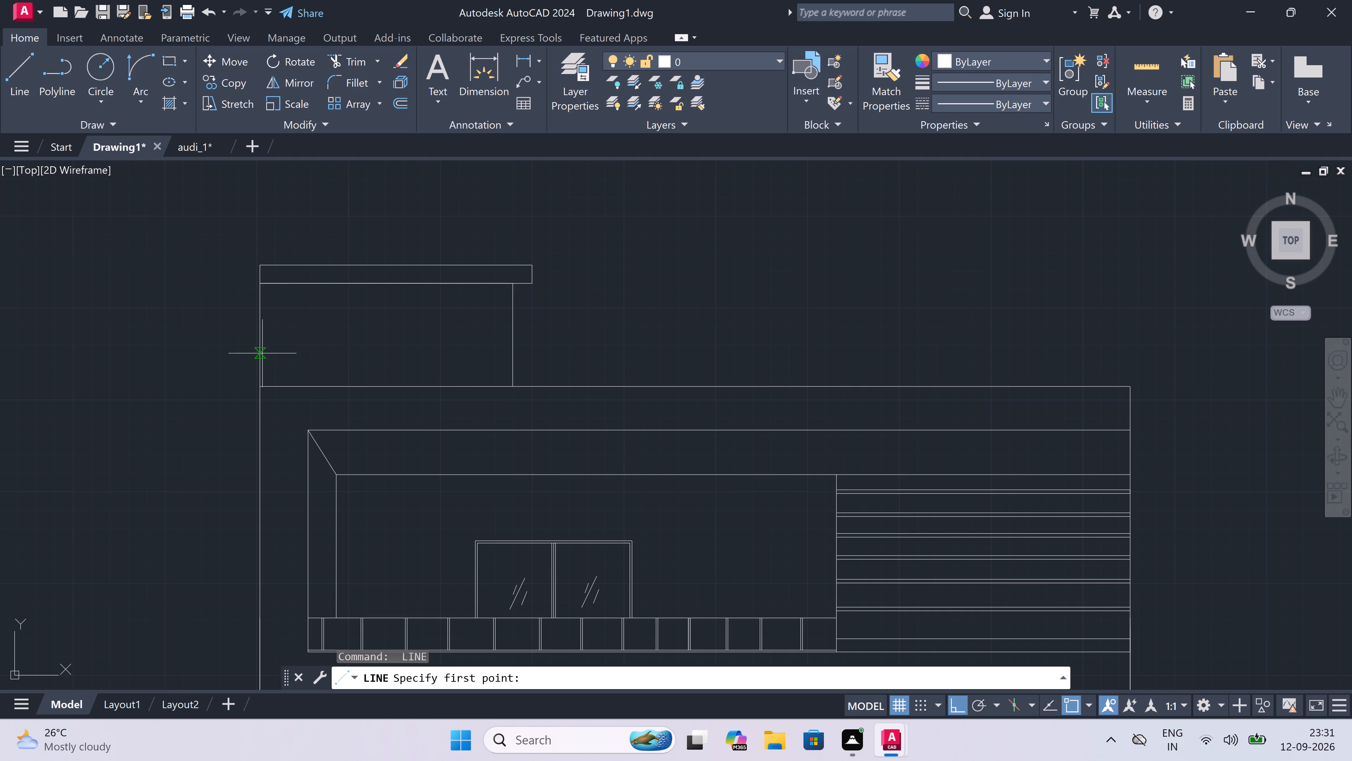
scroll(262, 354, "up", 1)
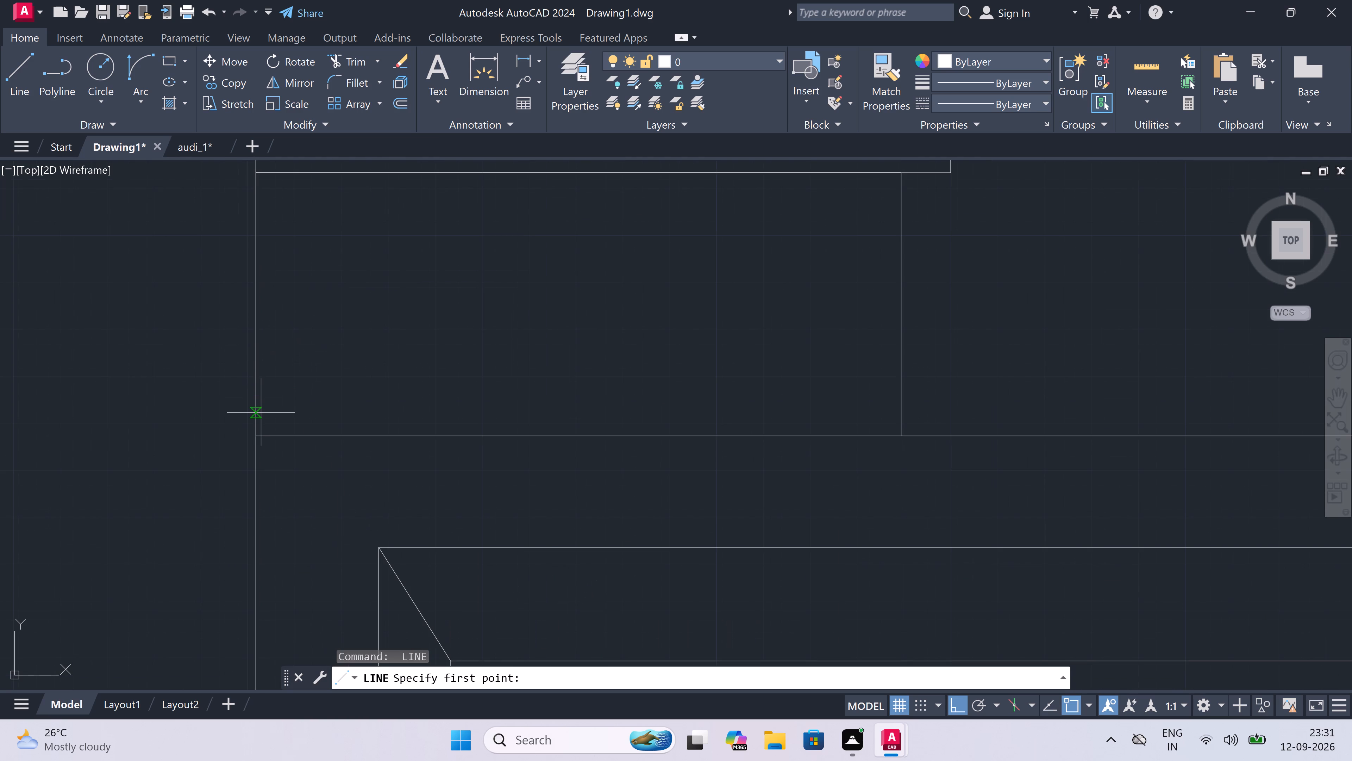
left_click_drag(257, 411, 261, 412)
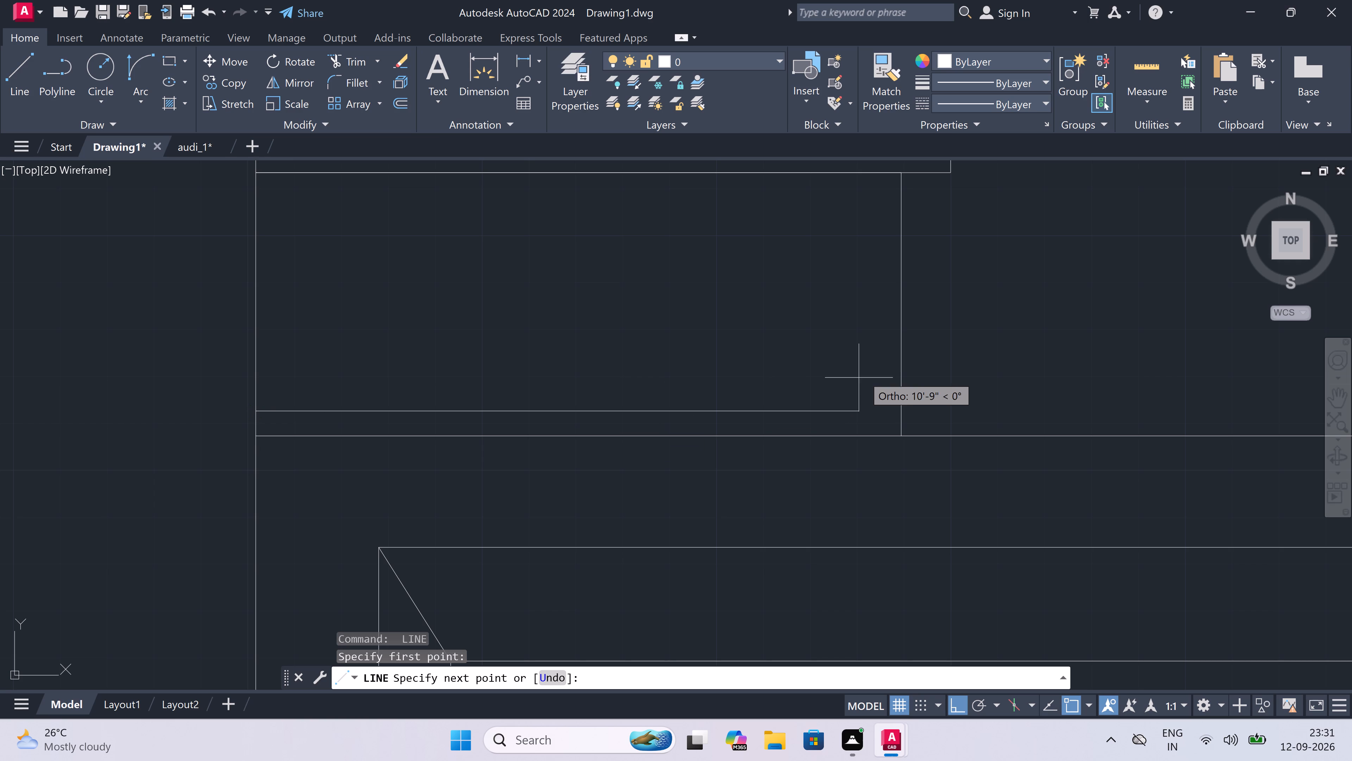
left_click(900, 414)
key("Escape")
Copy the rooftop block's horizontal line upward from its left end five times, at close, roughly even spacing.
left_click(855, 405)
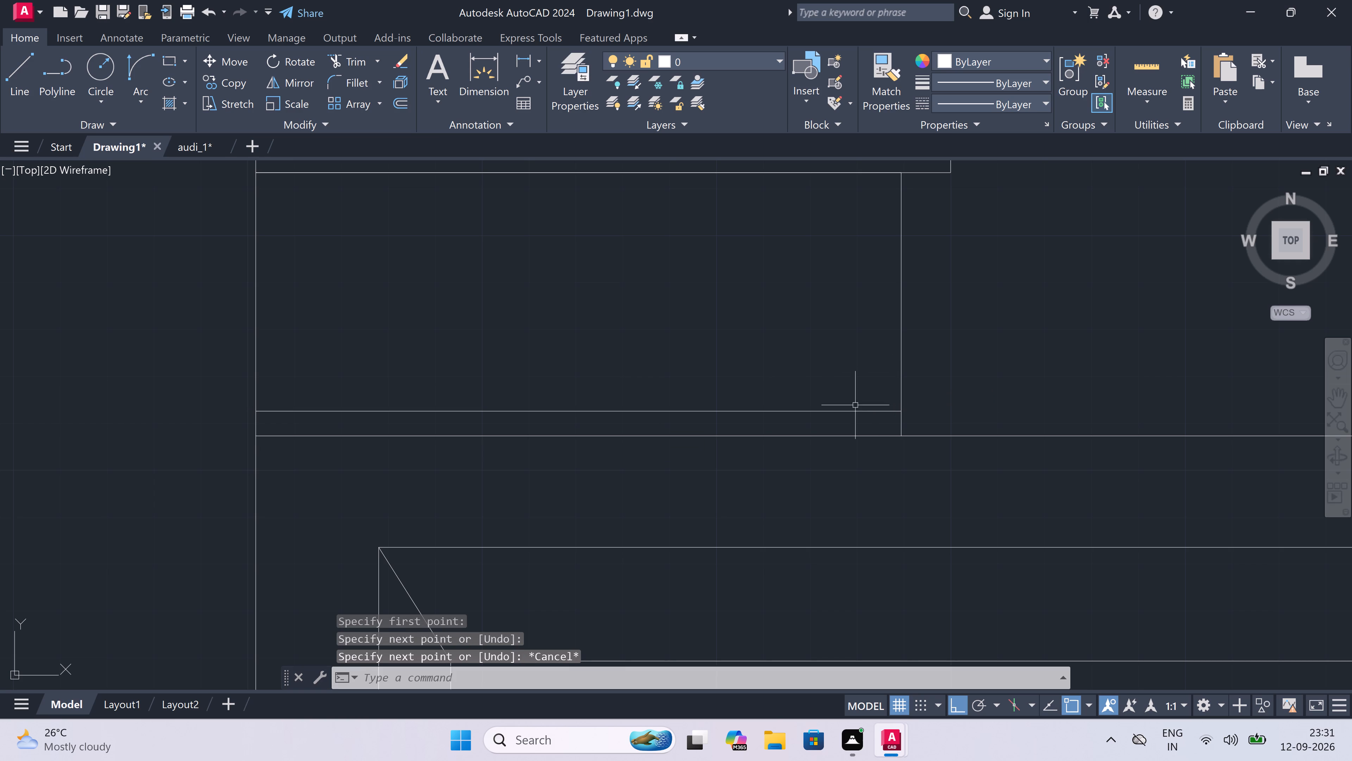
left_click(751, 420)
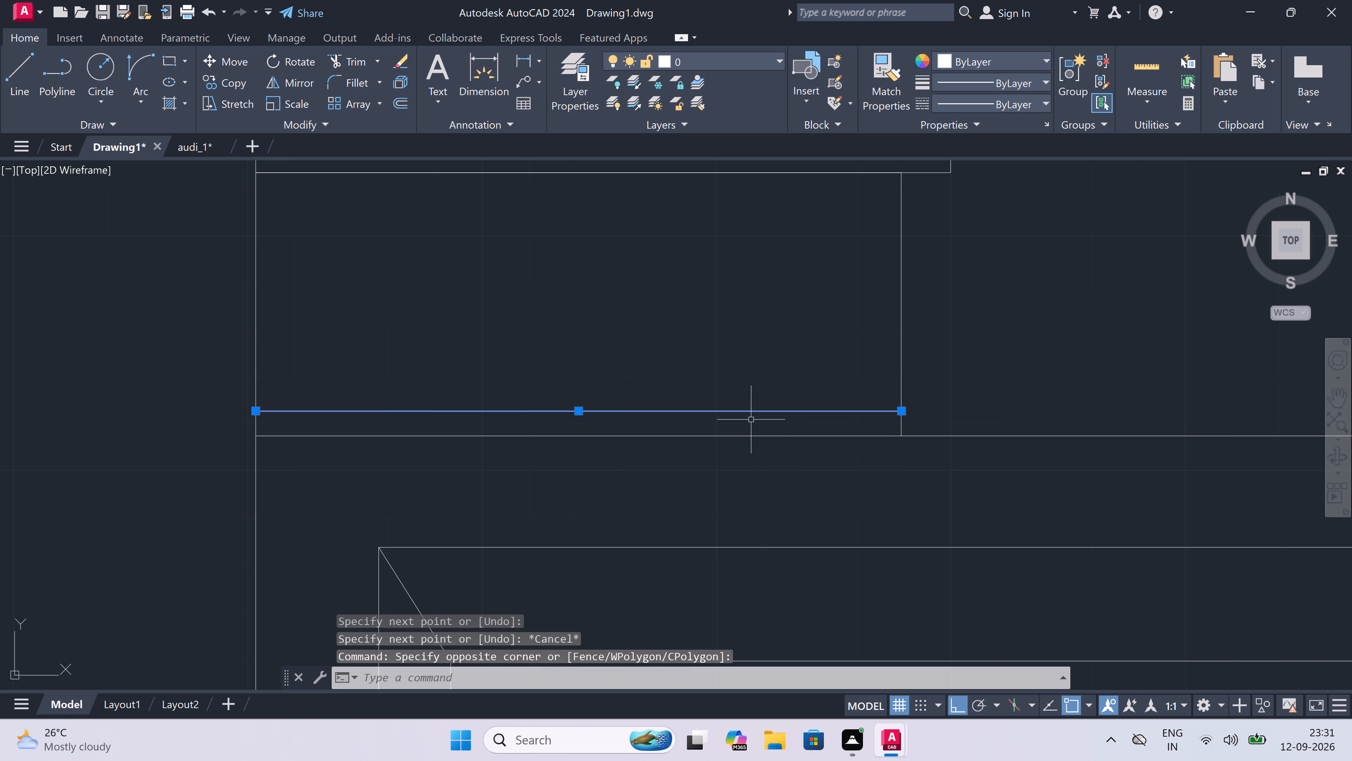
left_click(227, 81)
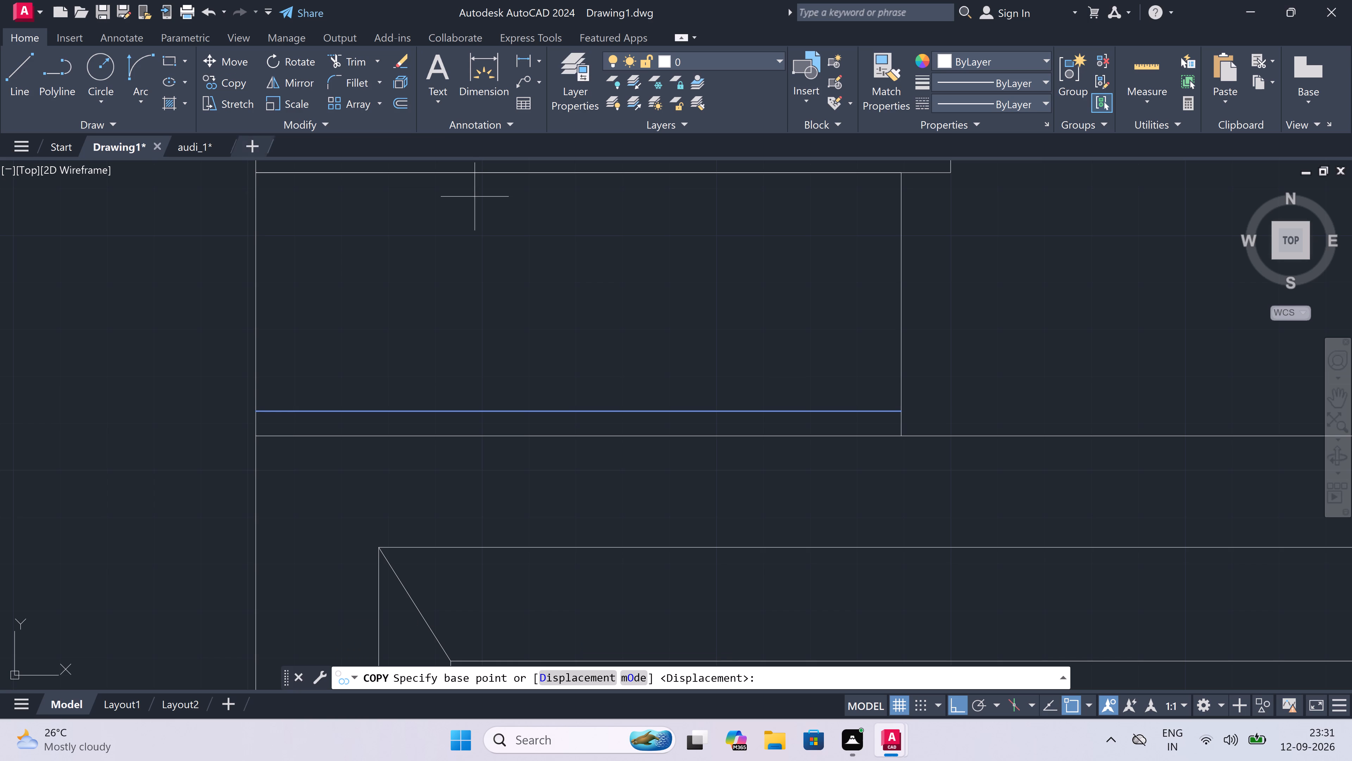
left_click(254, 415)
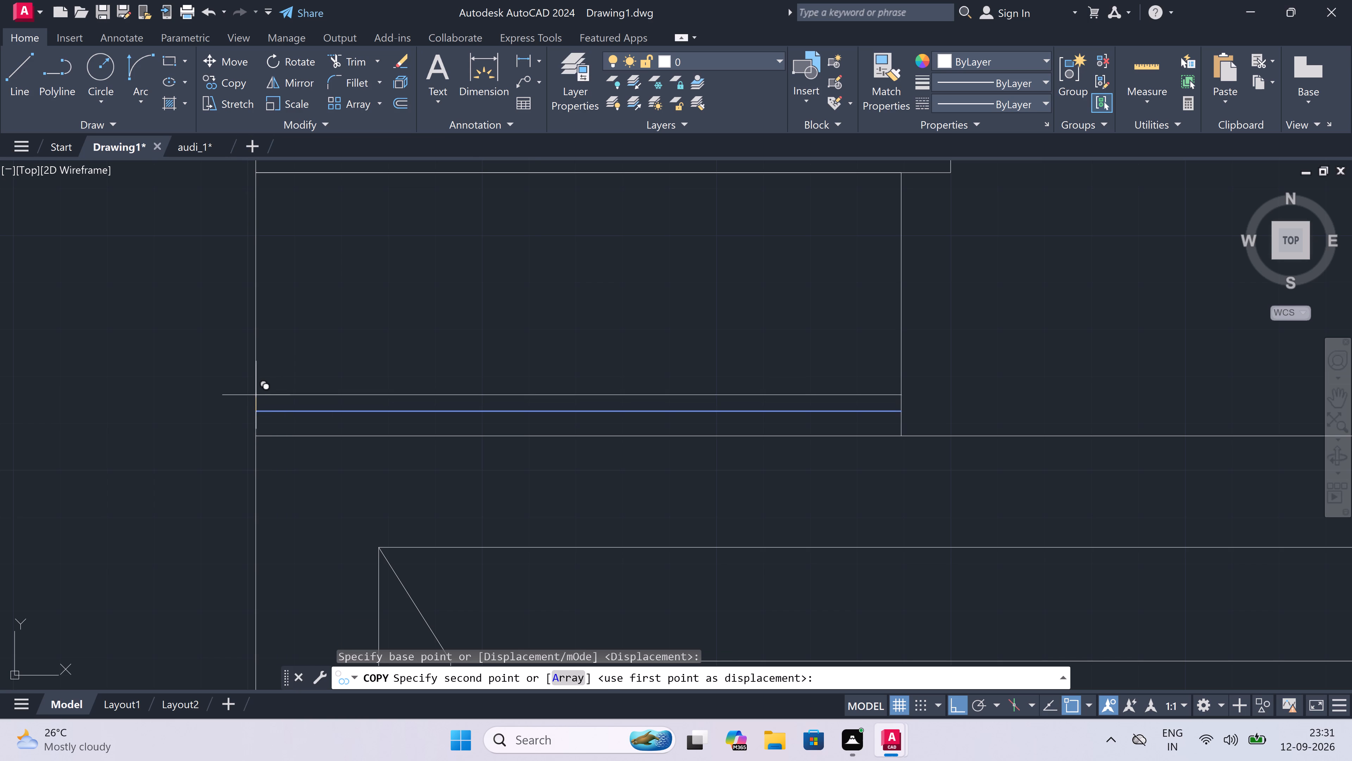
left_click(256, 388)
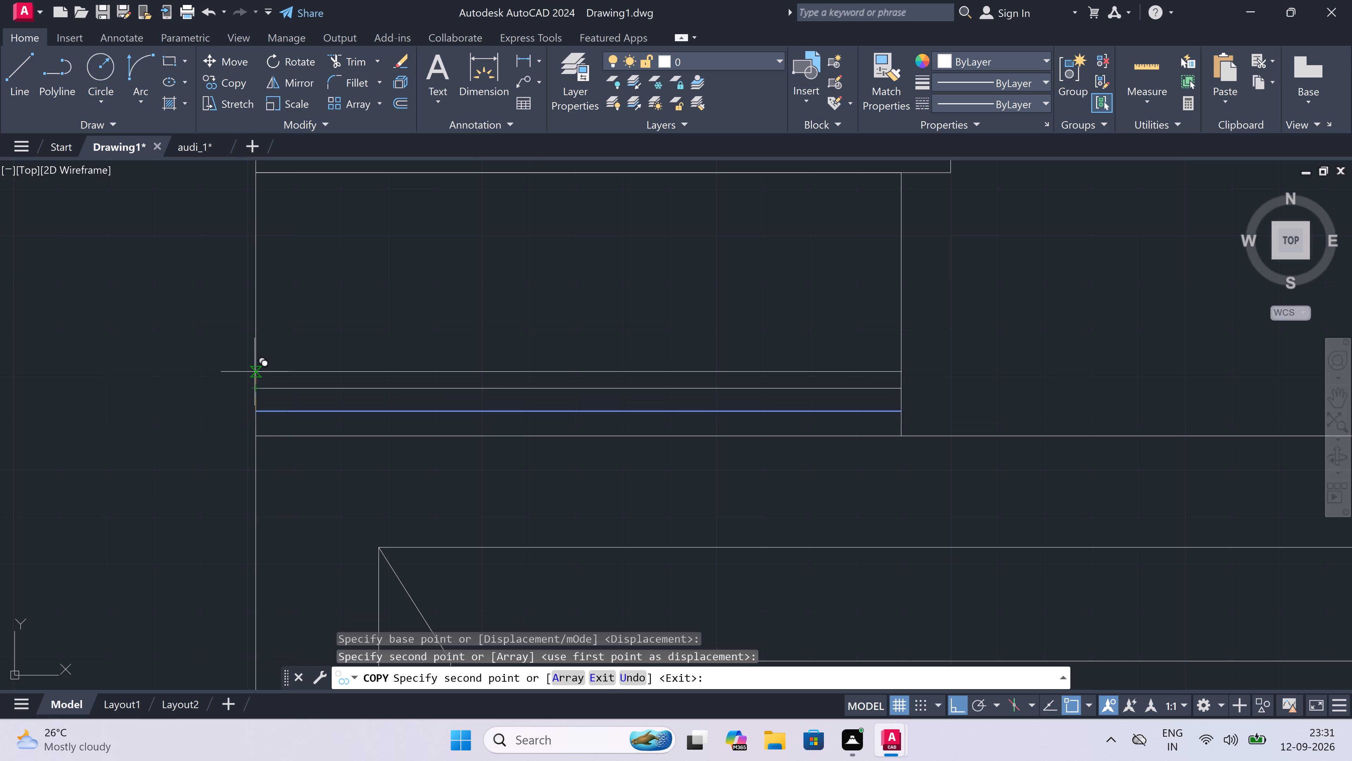
left_click(256, 367)
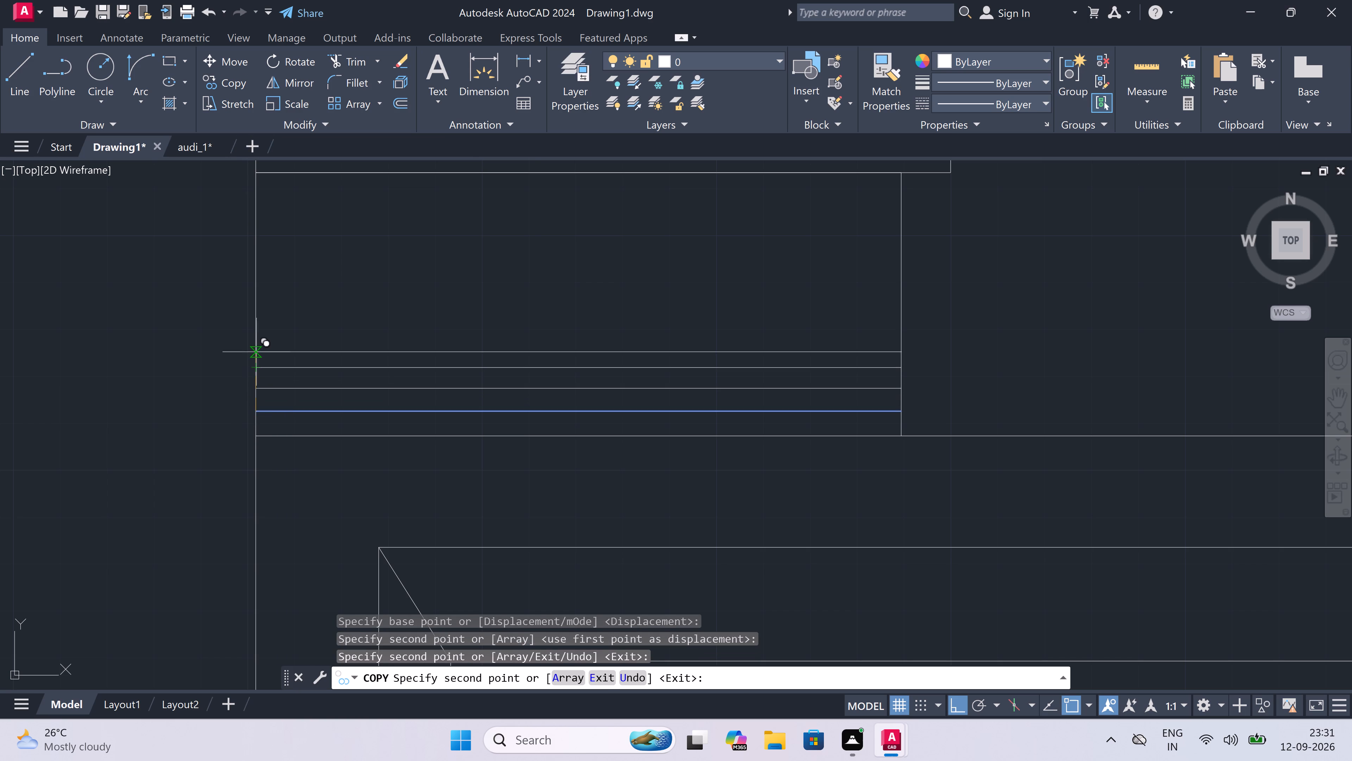
left_click(257, 347)
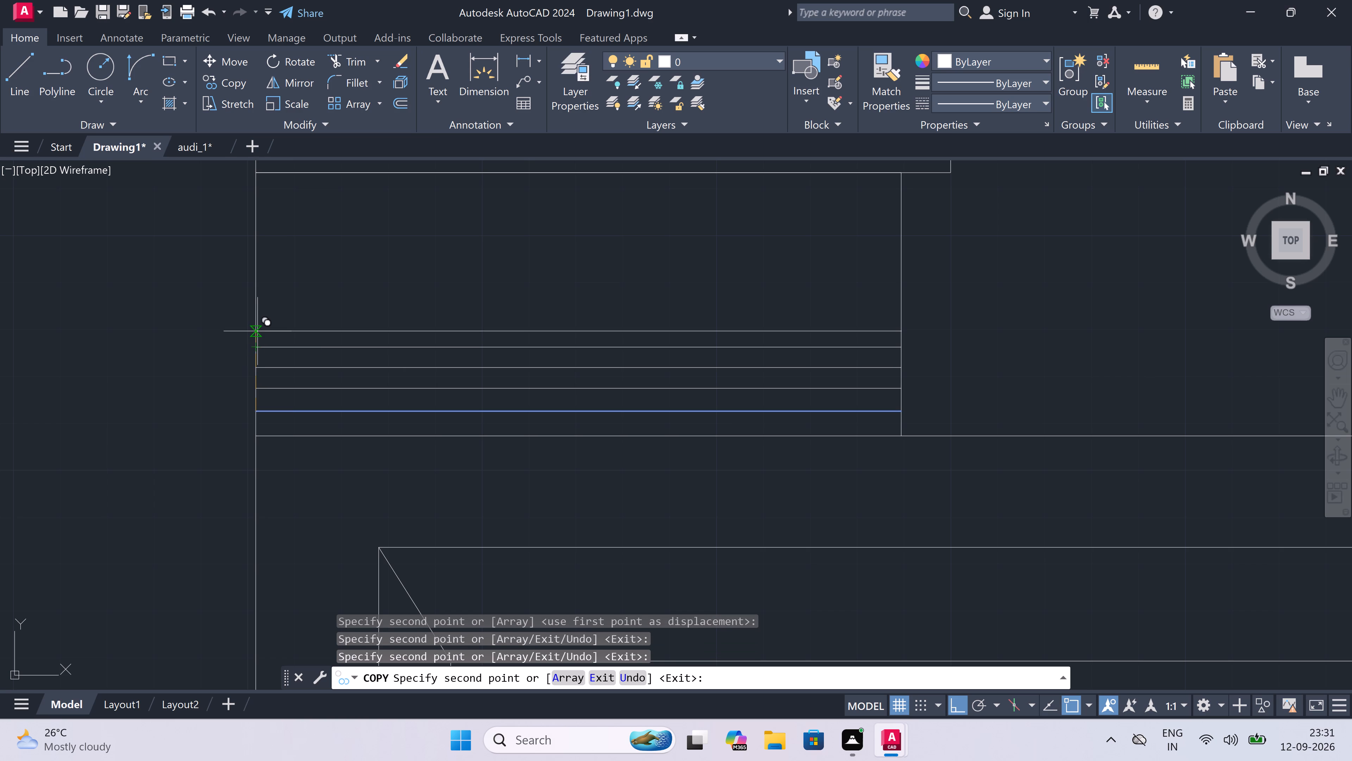
double_click(258, 326)
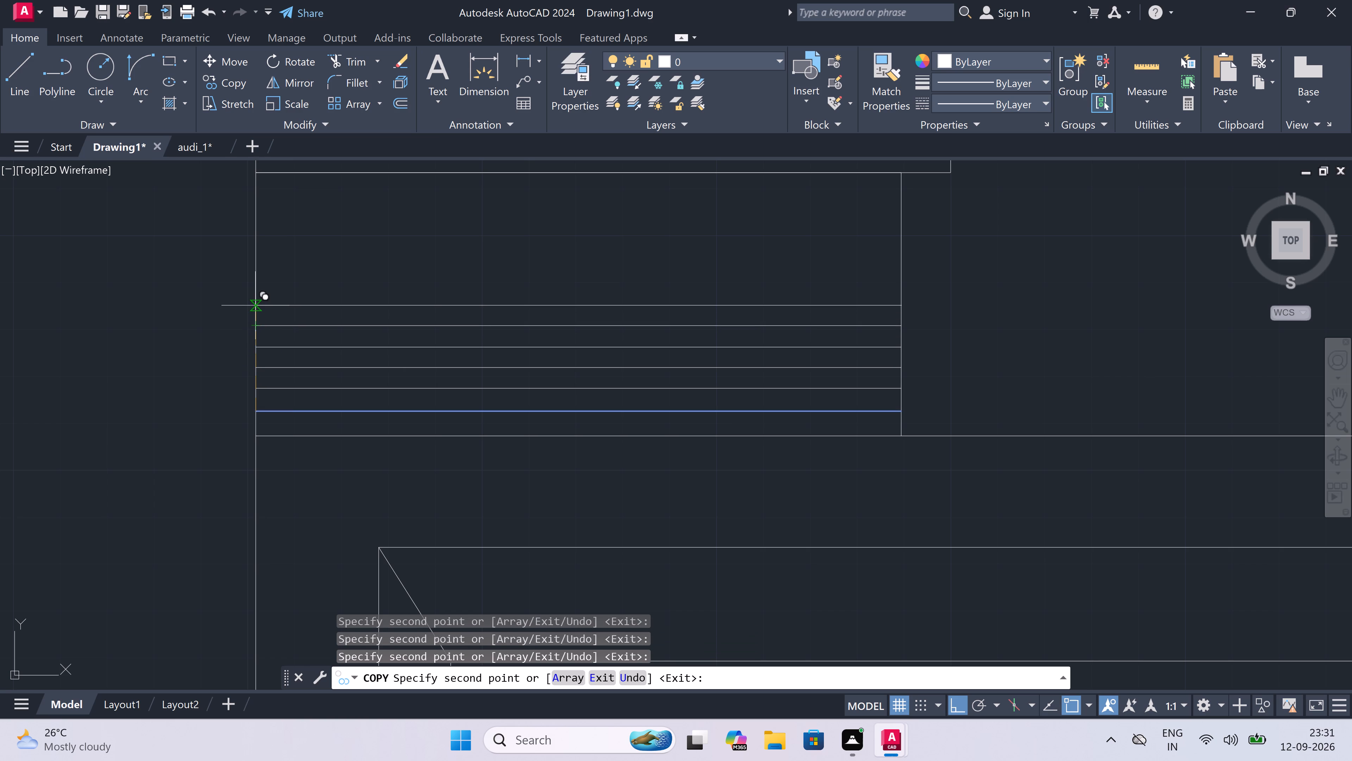
left_click(256, 307)
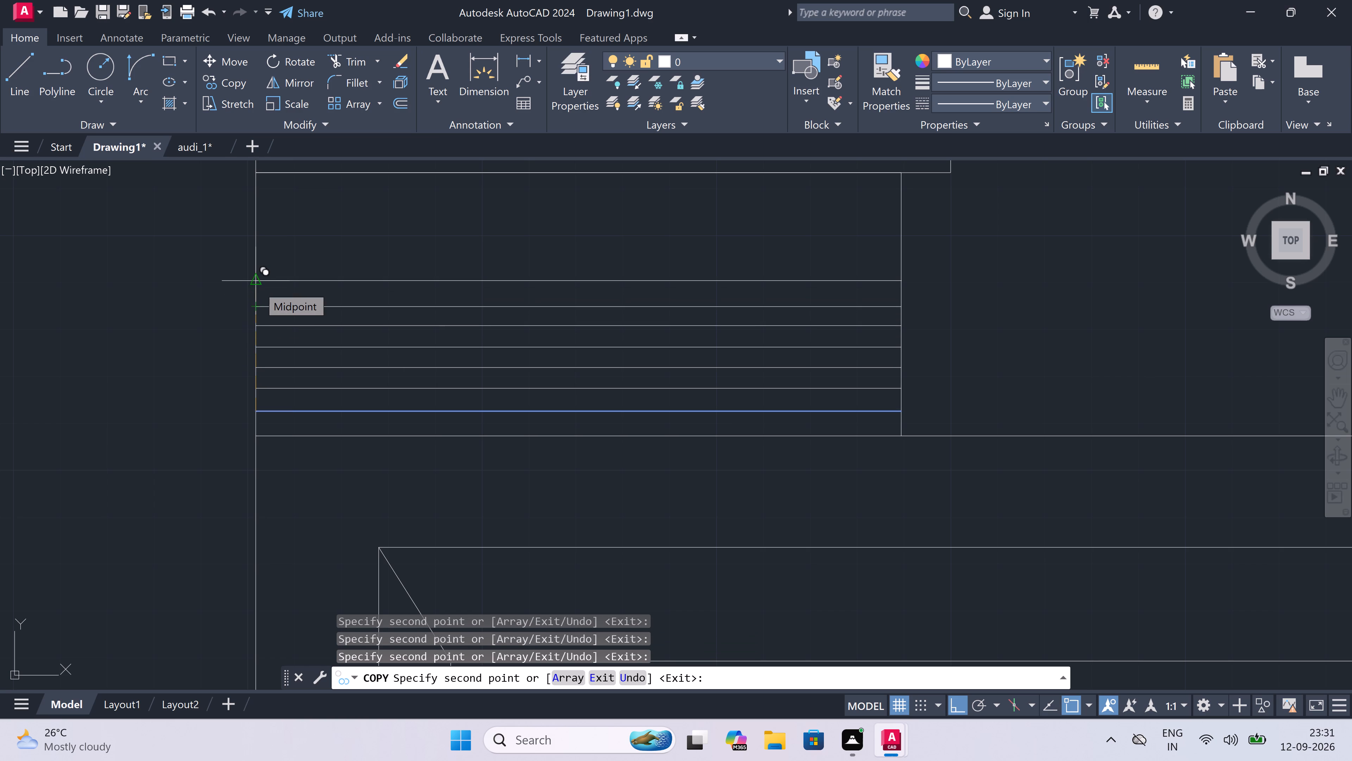
double_click(258, 286)
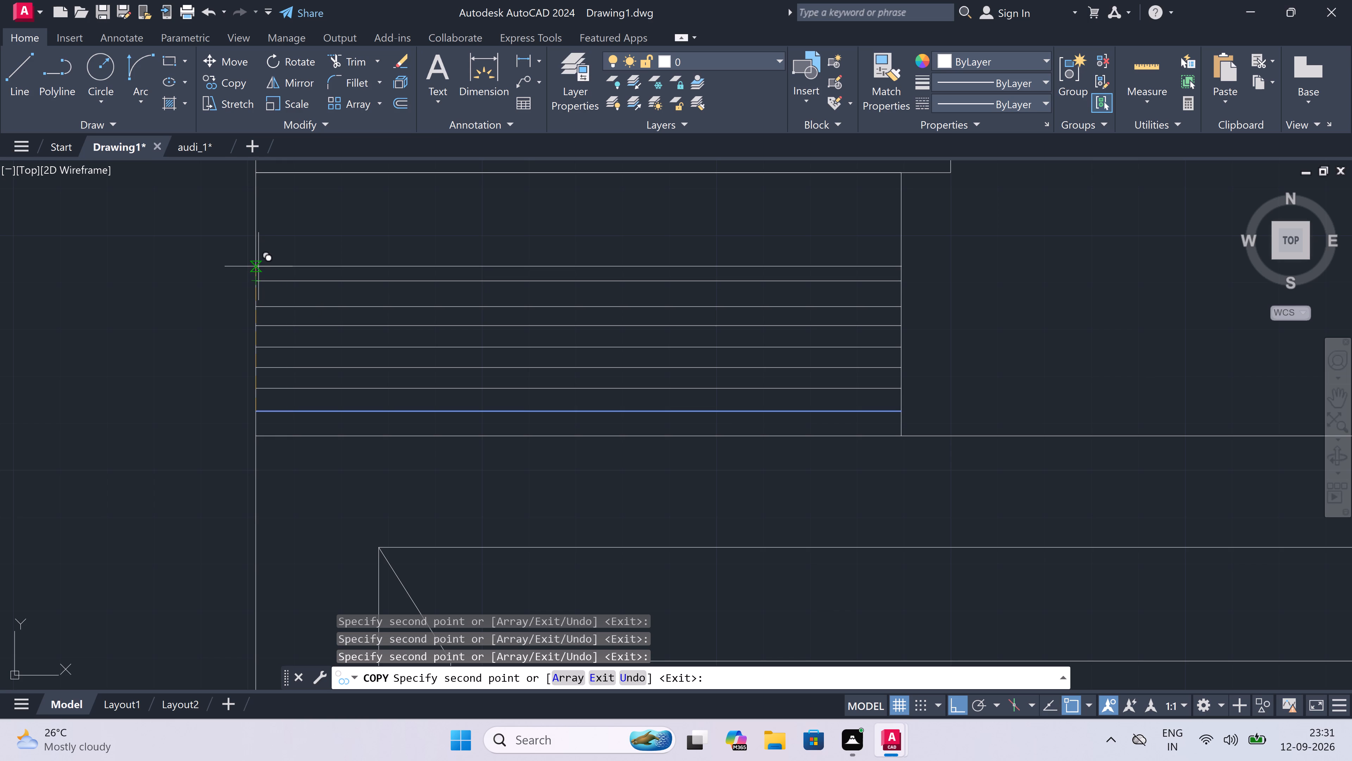
key("ctrl+z")
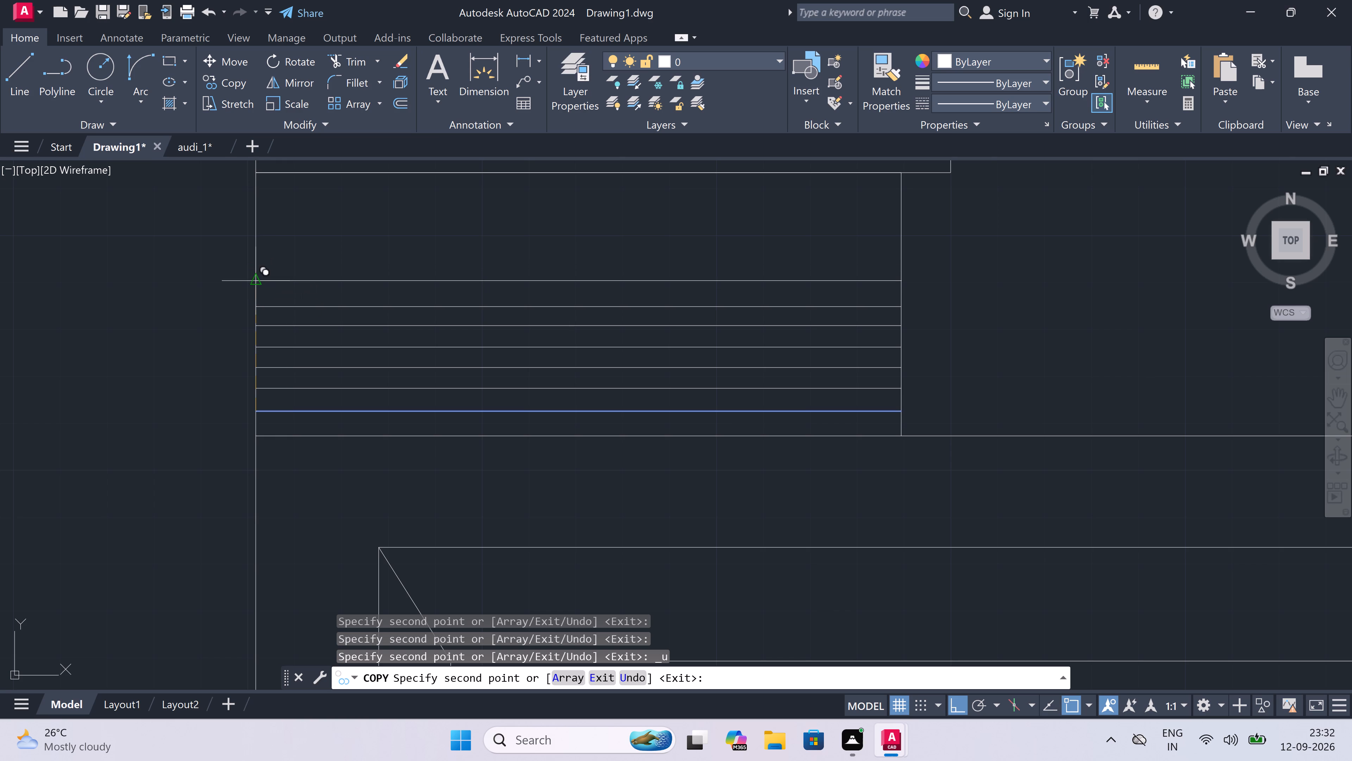
Continue copying the line up the rooftop block's left edge eight more times, ending just below the slab's underside.
scroll(258, 285, "up", 3)
left_click(251, 302)
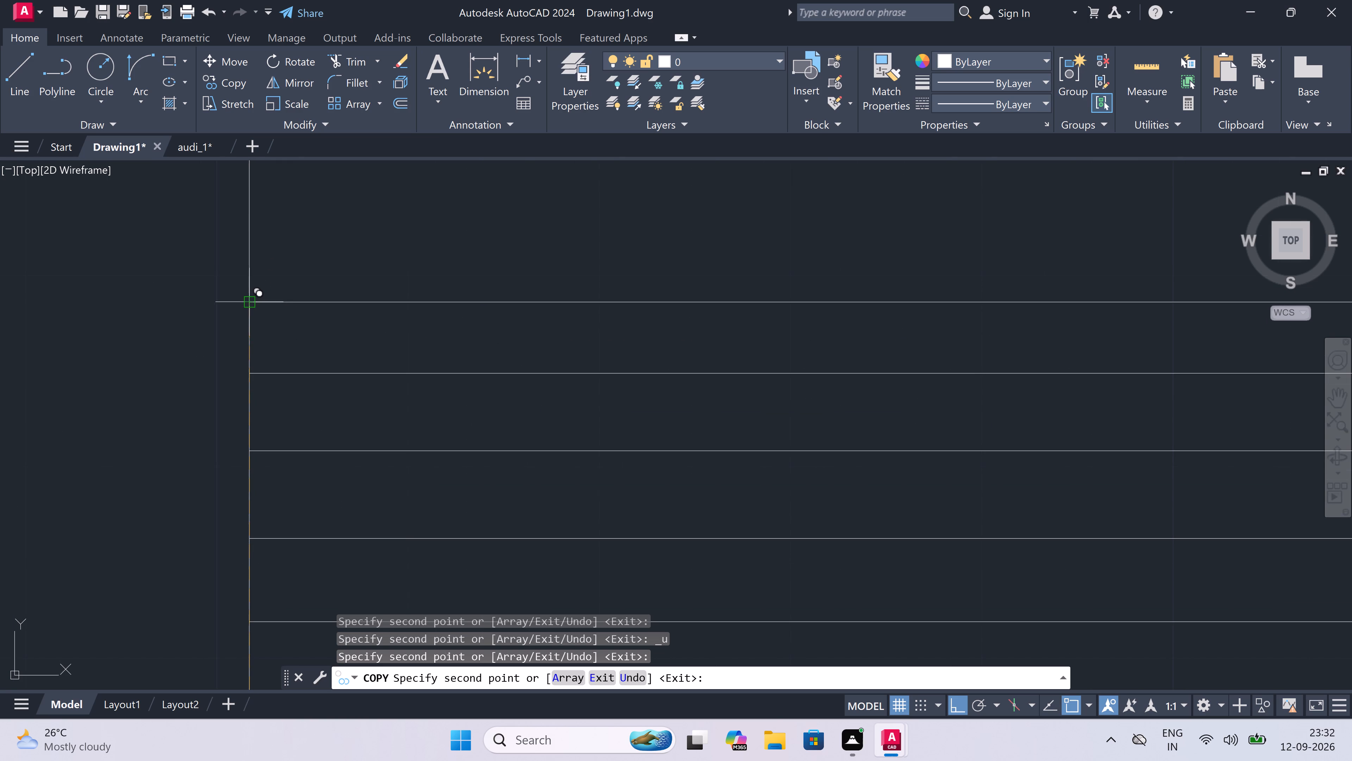
scroll(251, 302, "down", 2)
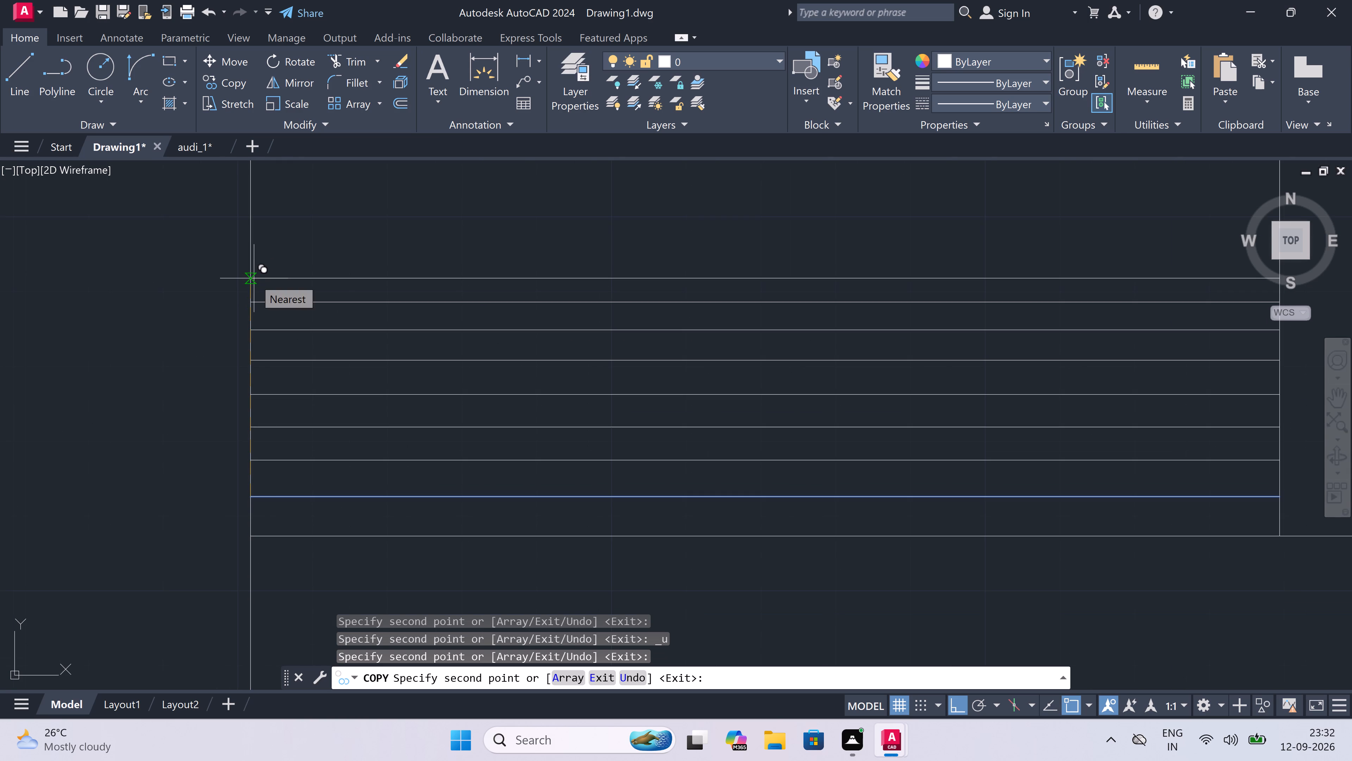
left_click(253, 278)
scroll(253, 277, "down", 2)
scroll(253, 264, "up", 3)
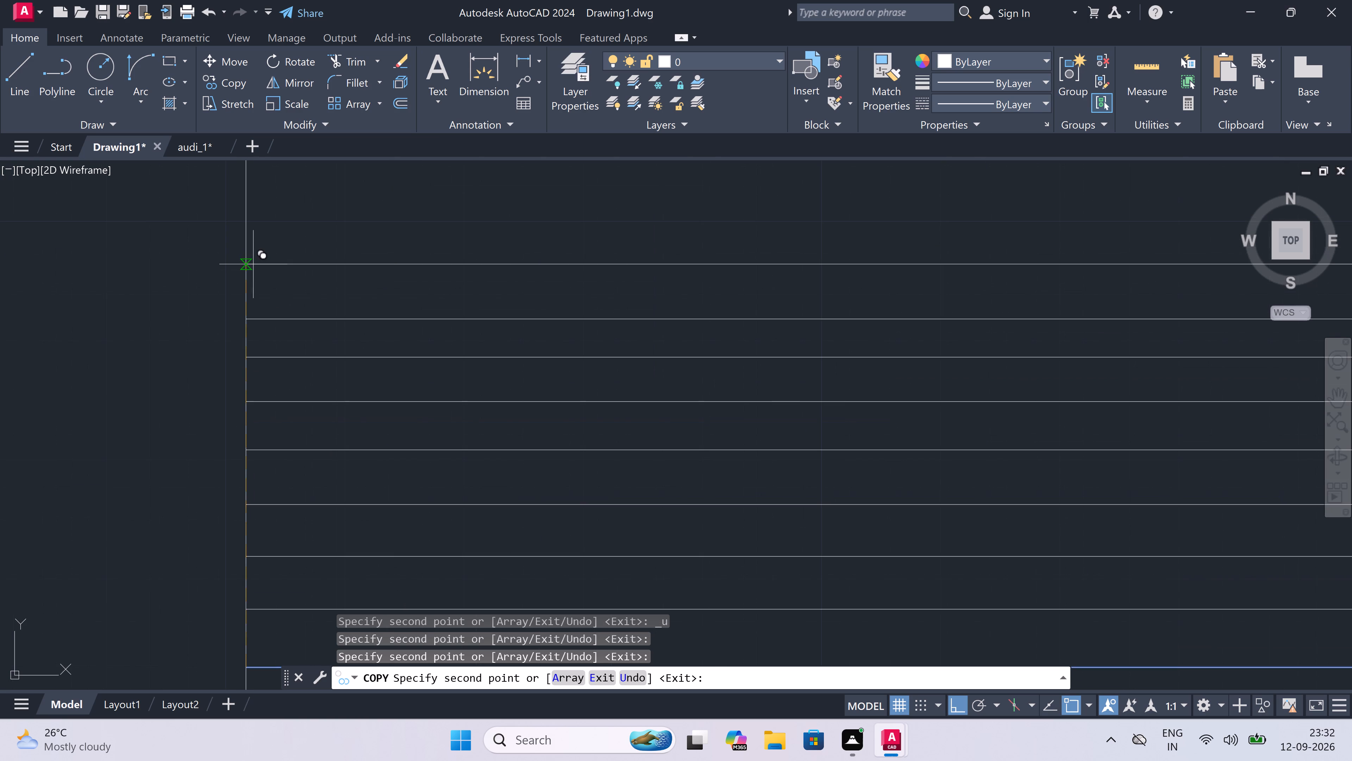
left_click(249, 279)
scroll(249, 277, "down", 3)
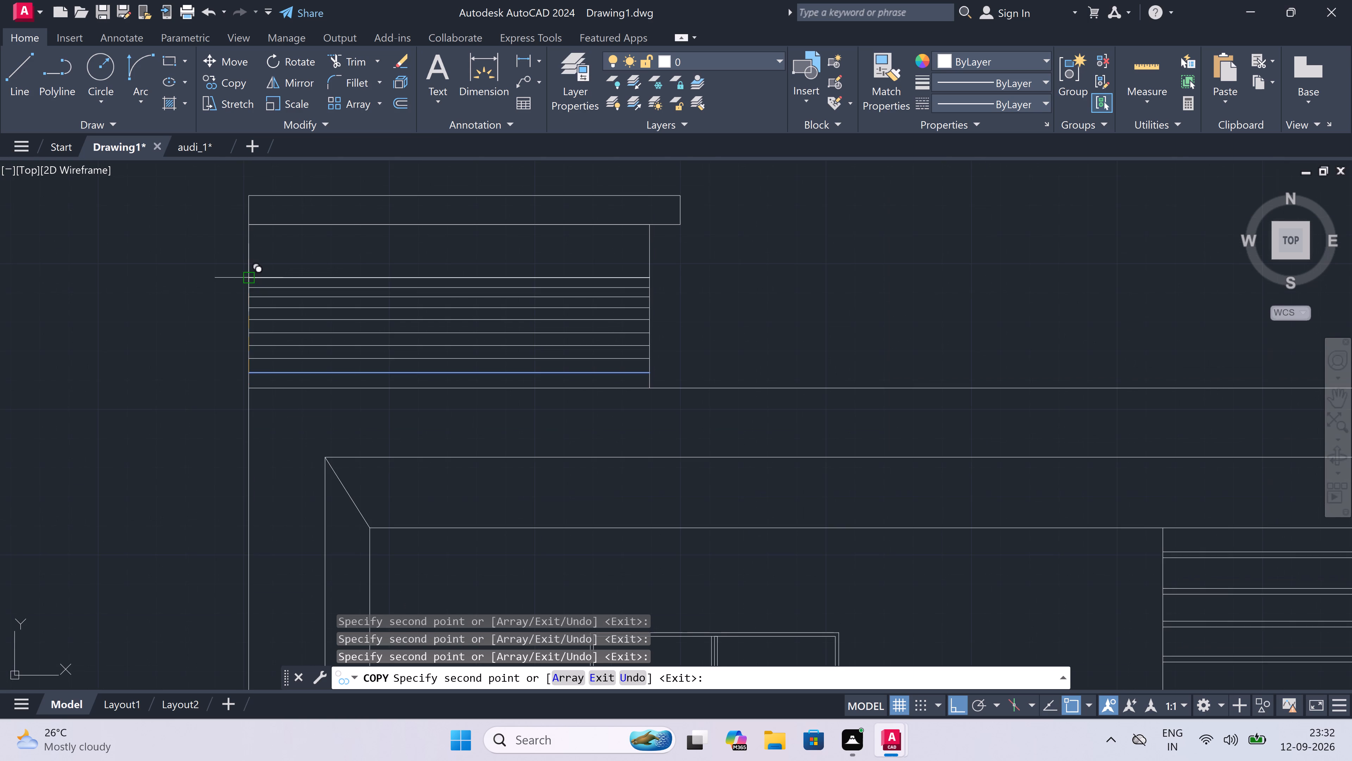
scroll(248, 260, "up", 2)
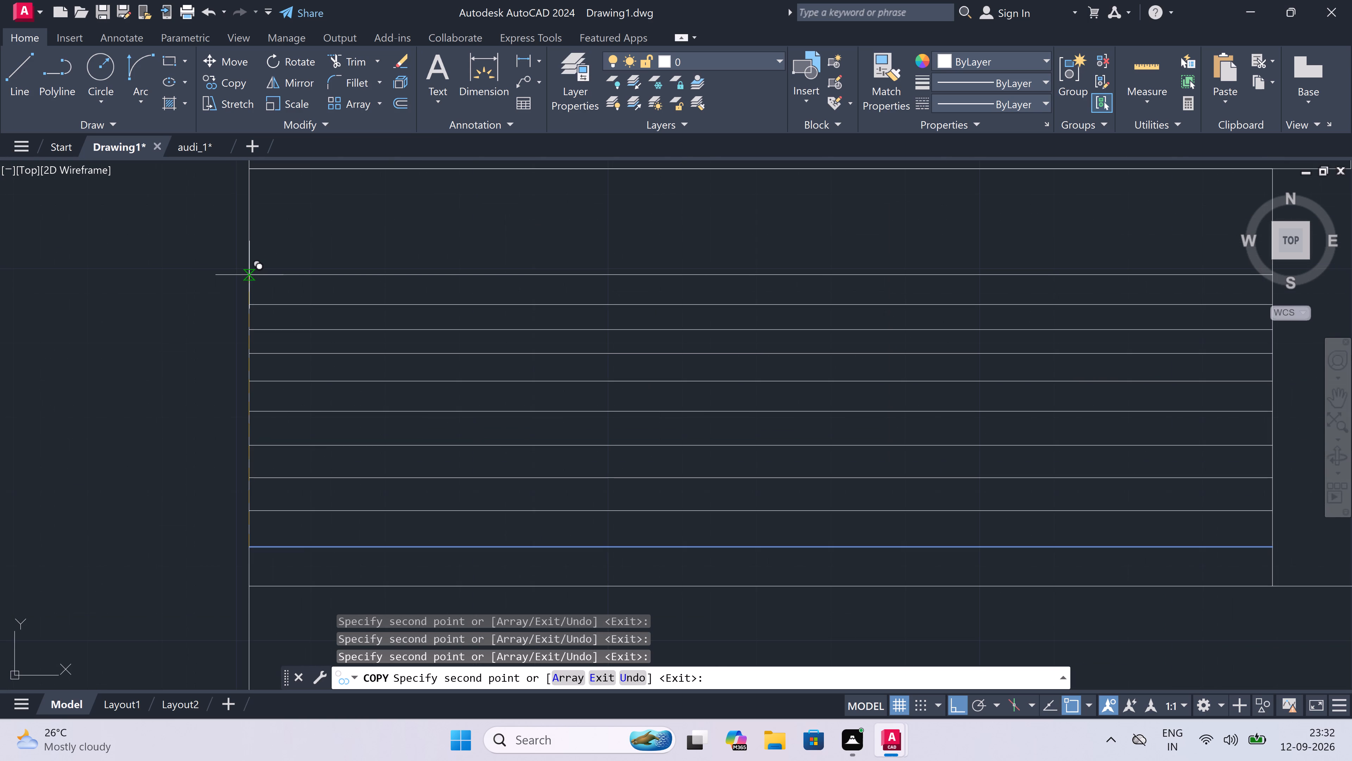
left_click(249, 275)
left_click(252, 253)
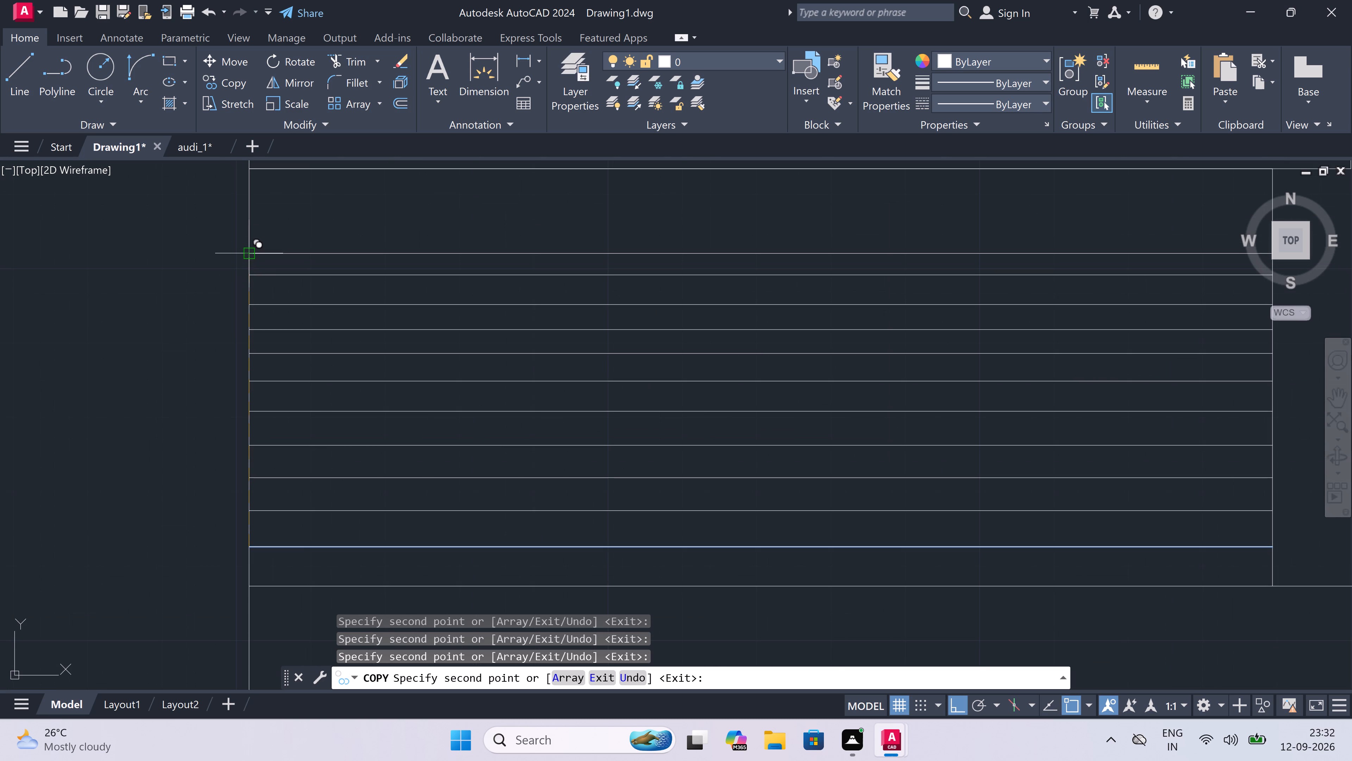
left_click(251, 229)
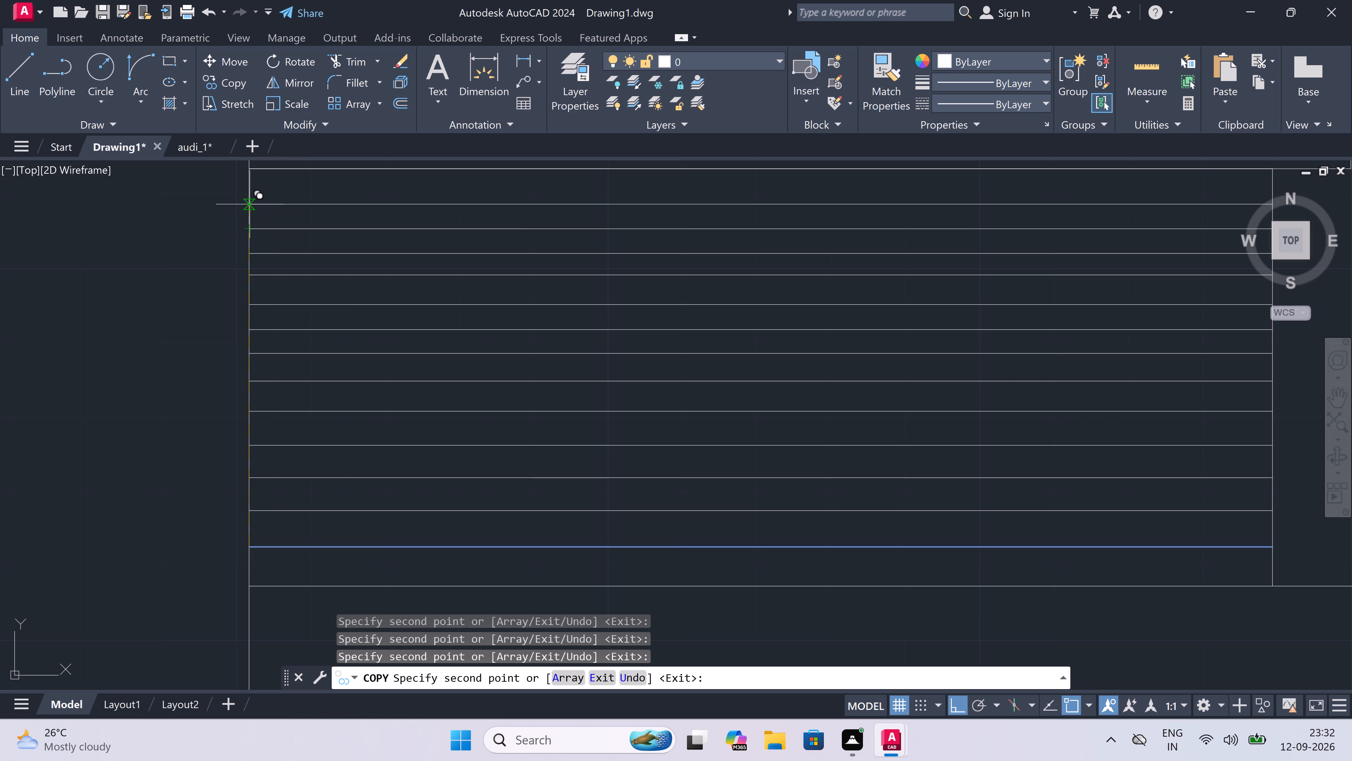
left_click(249, 208)
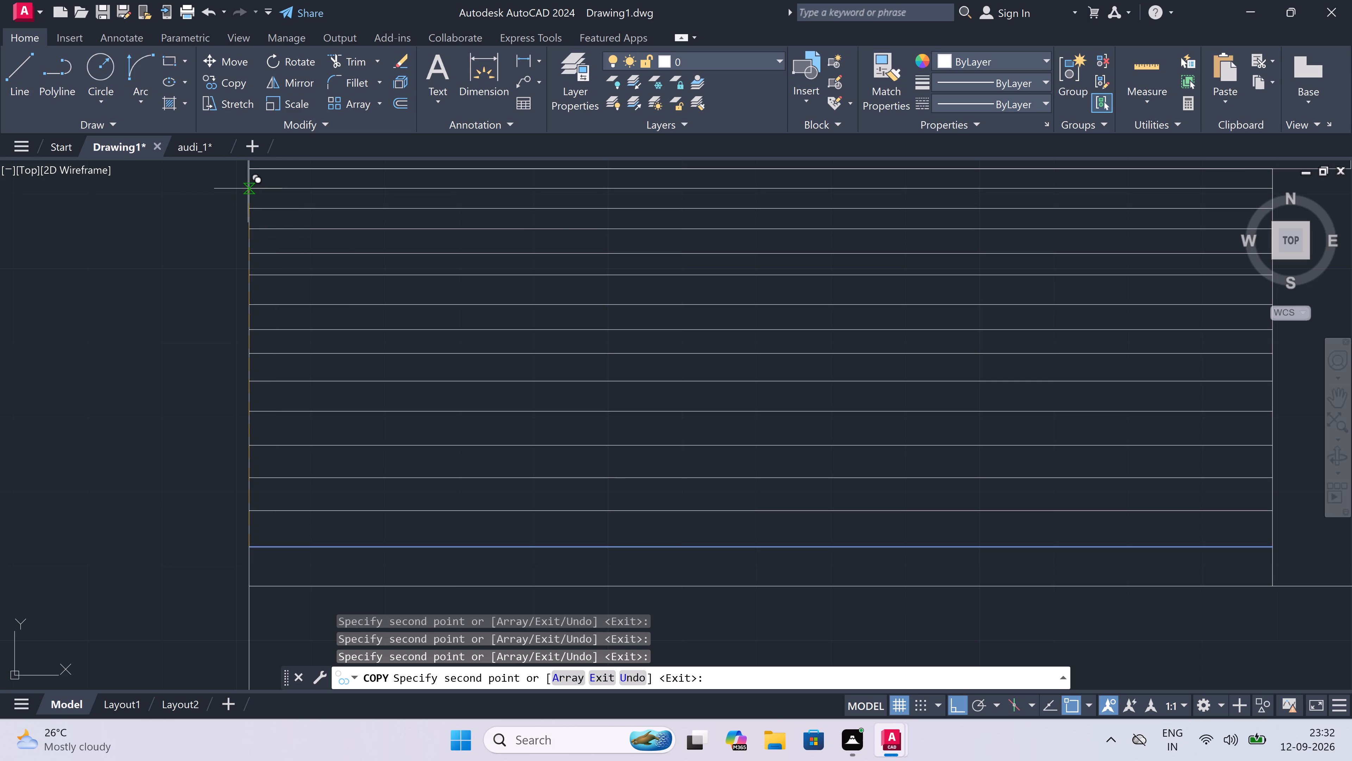
double_click(248, 188)
key("Escape")
Delete seven alternate horizontal cladding lines from the rooftop block, starting with the first line below the slab.
scroll(249, 190, "down", 3)
scroll(260, 231, "down", 1)
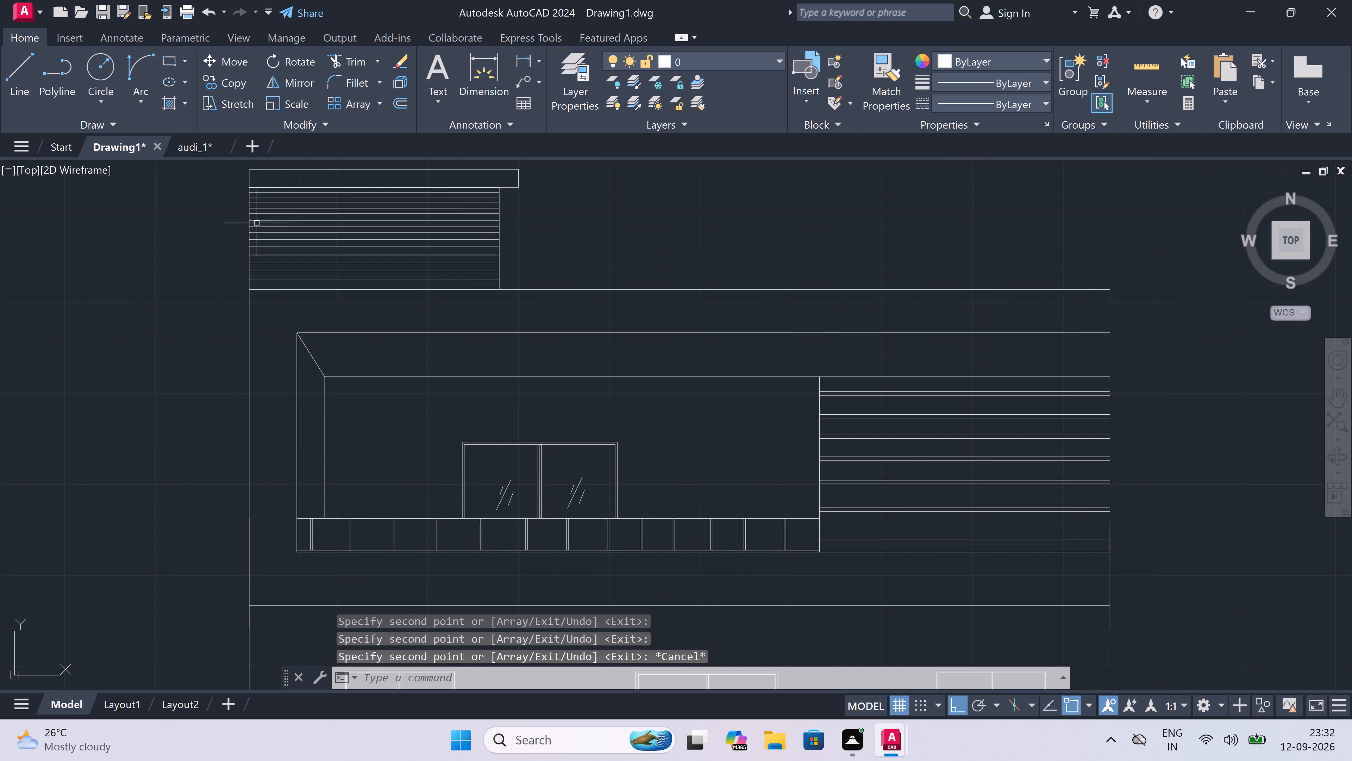
scroll(259, 228, "down", 2)
scroll(274, 214, "up", 4)
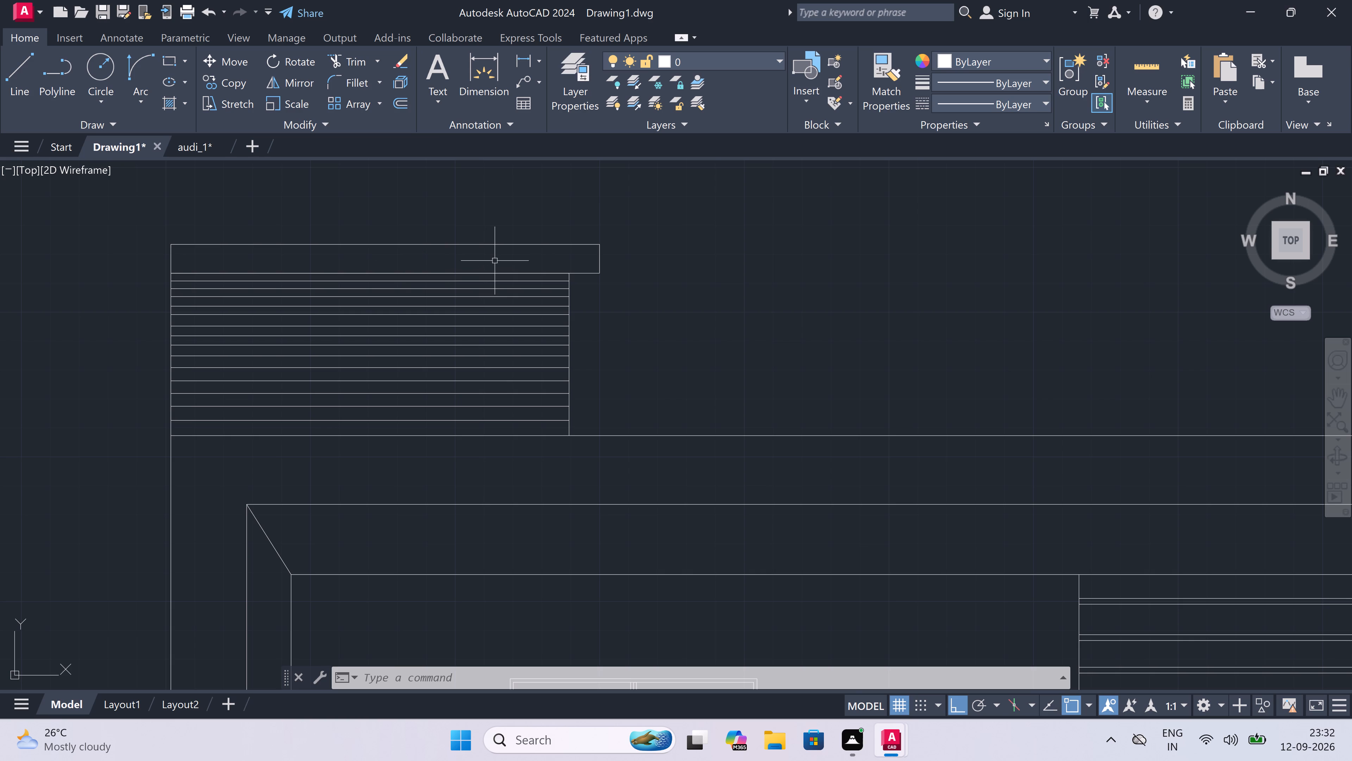
scroll(496, 267, "down", 2)
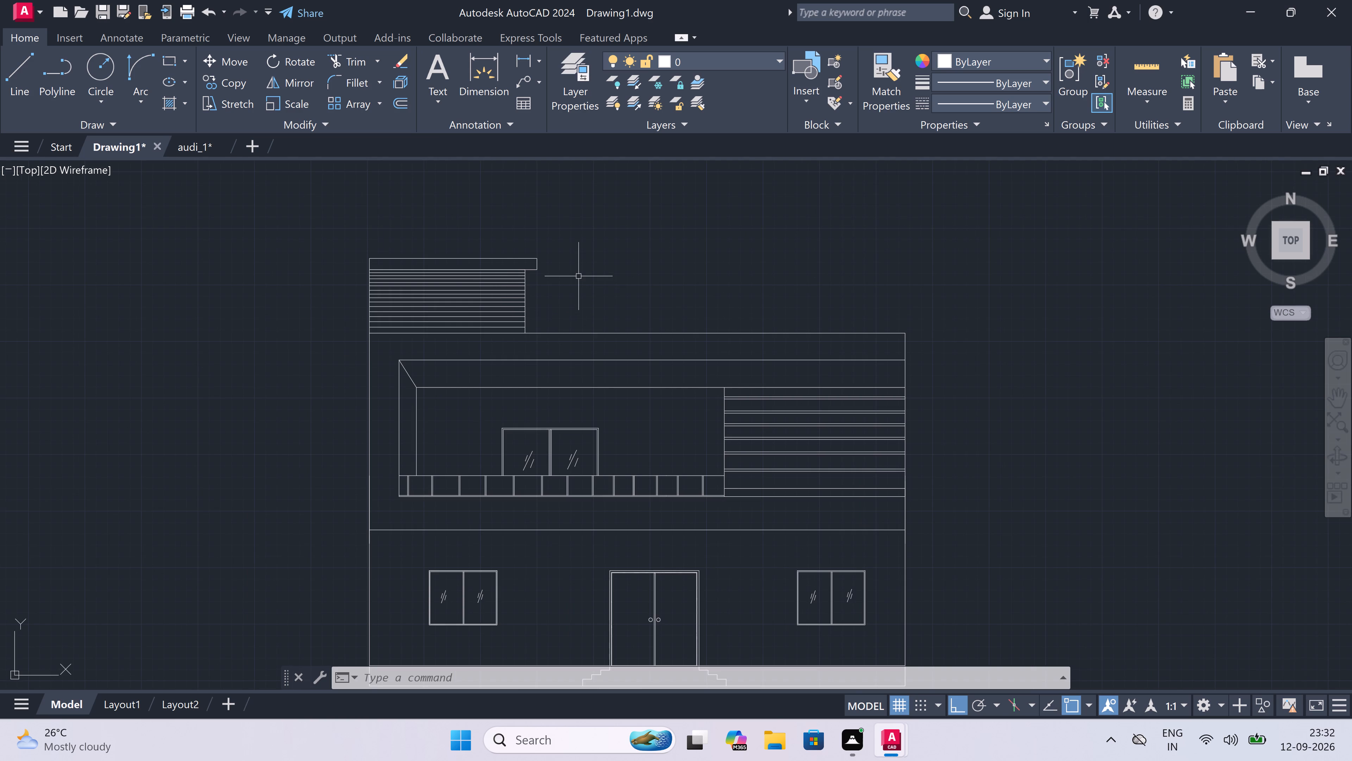
scroll(430, 267, "up", 3)
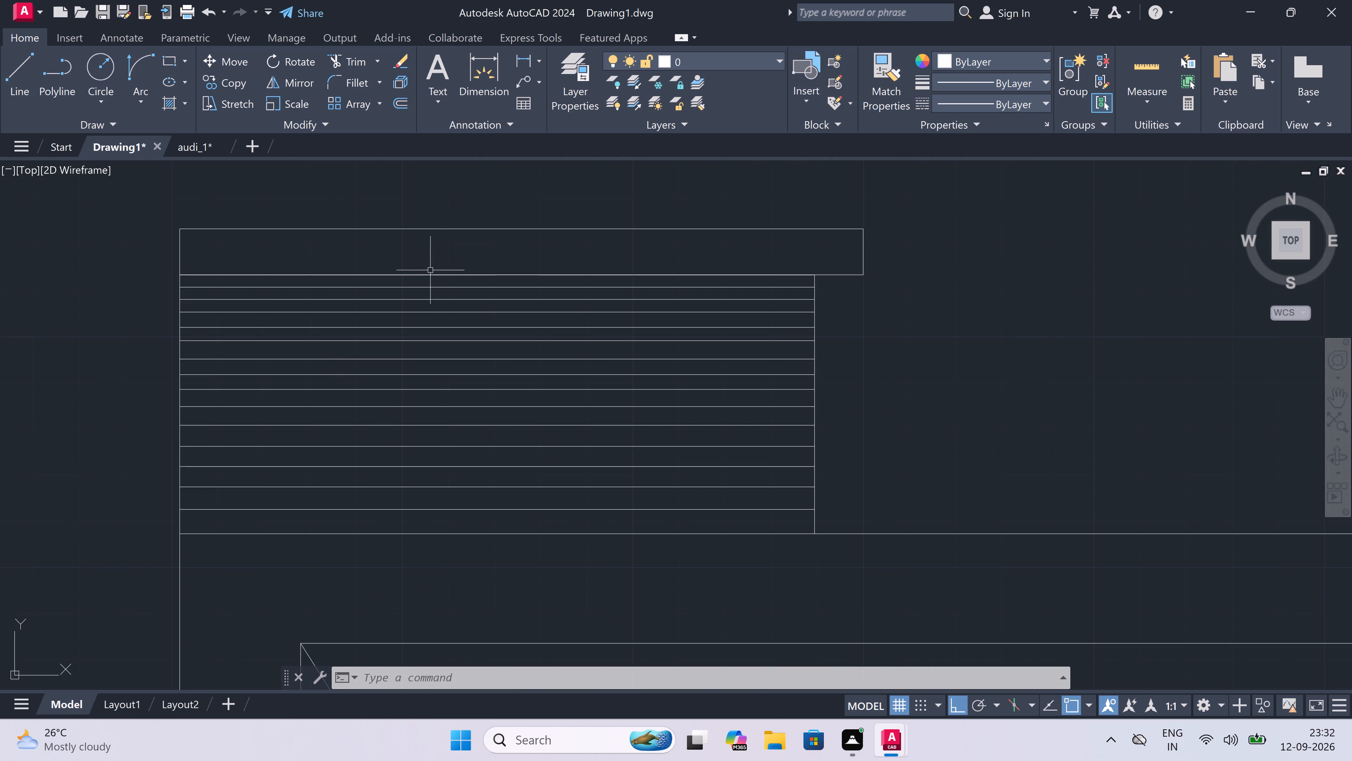
left_click(430, 283)
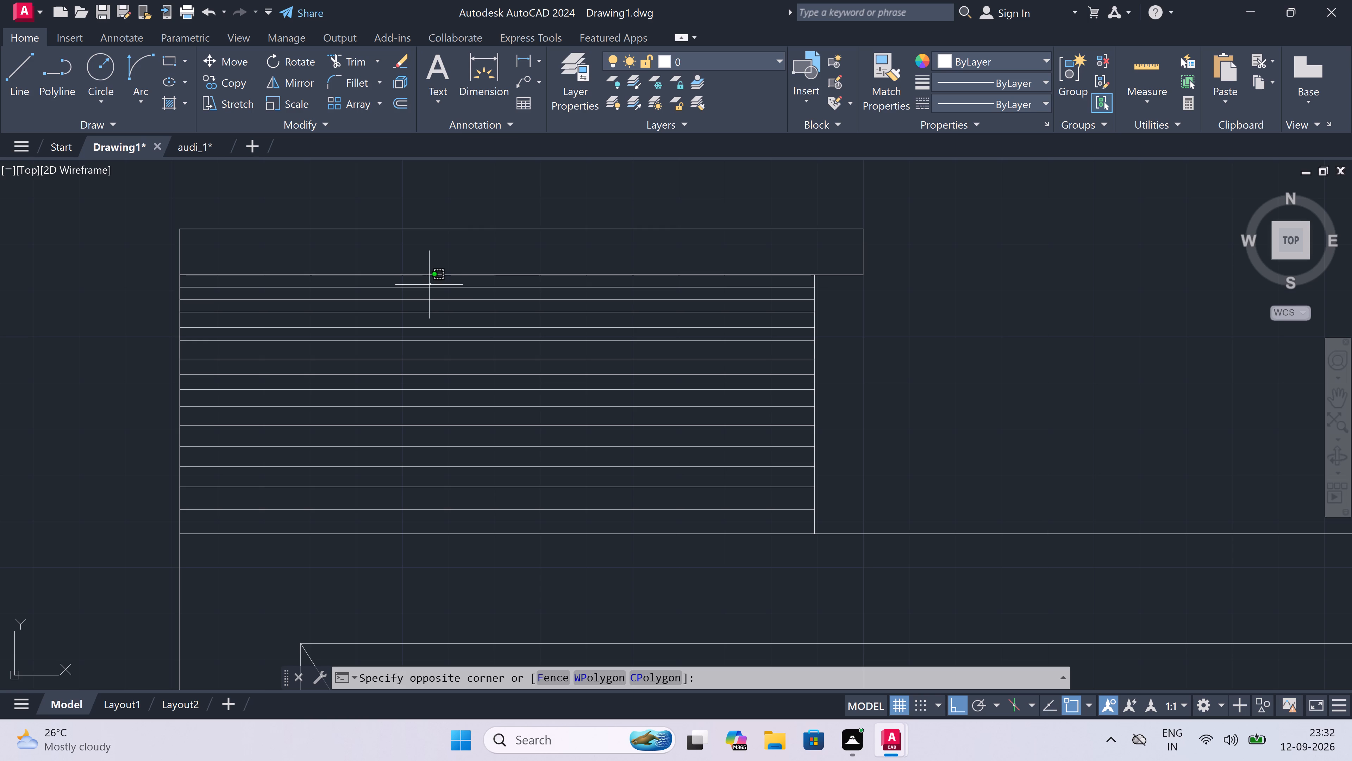
left_click(428, 289)
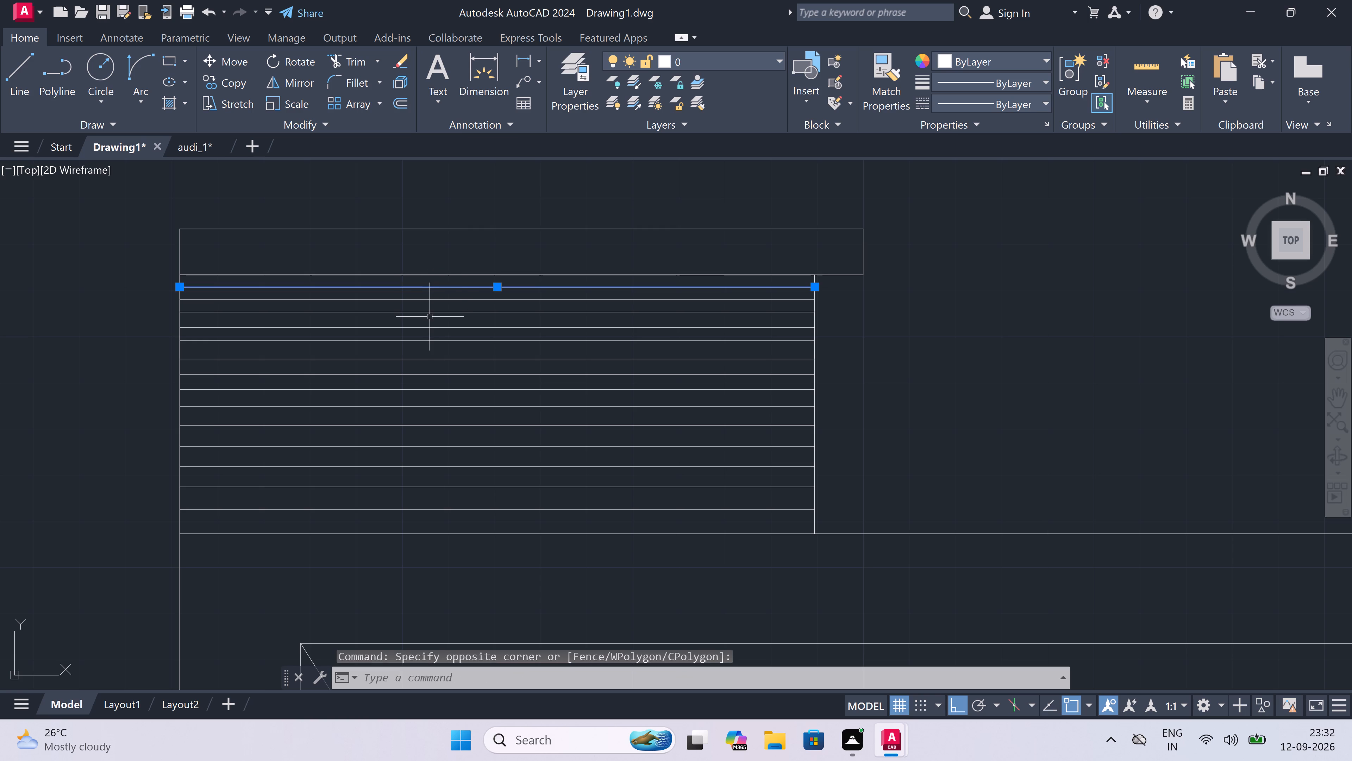
scroll(427, 314, "up", 2)
left_click(425, 304)
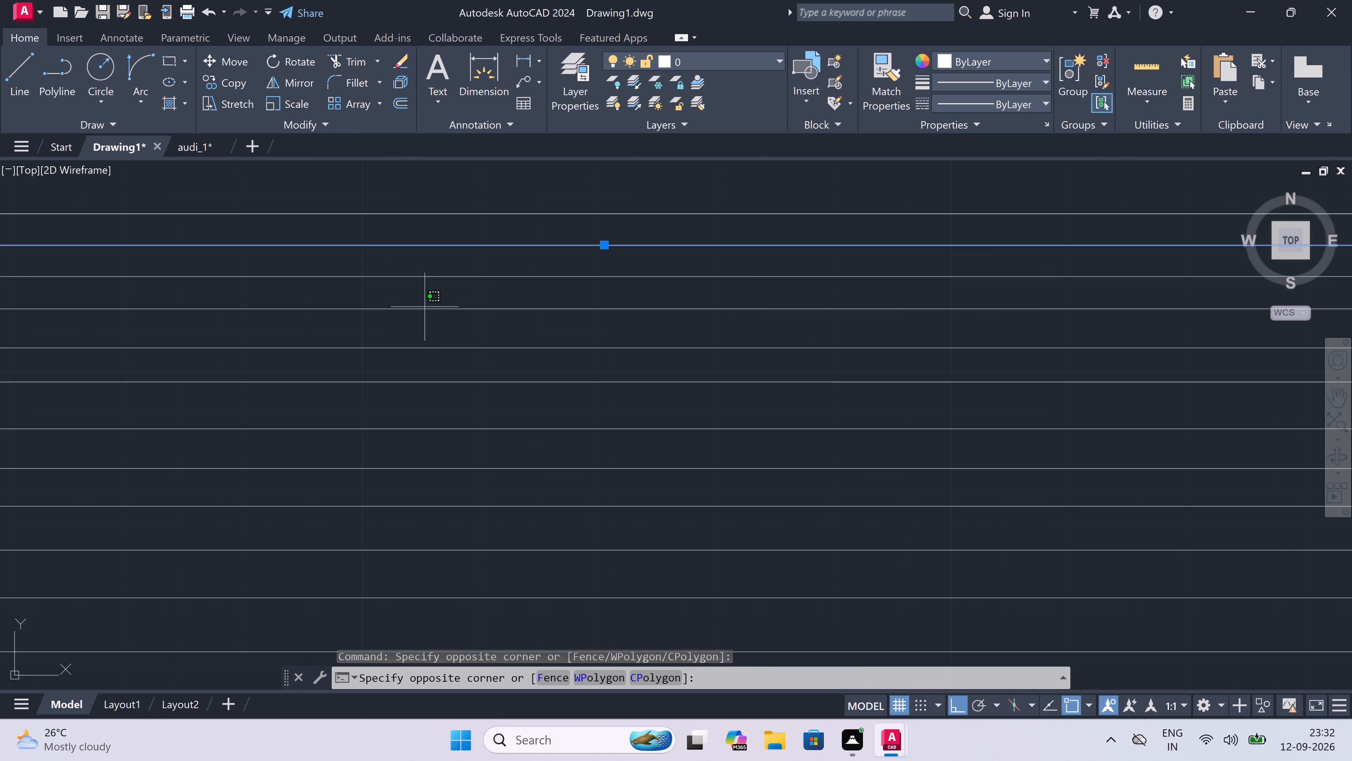
left_click(382, 308)
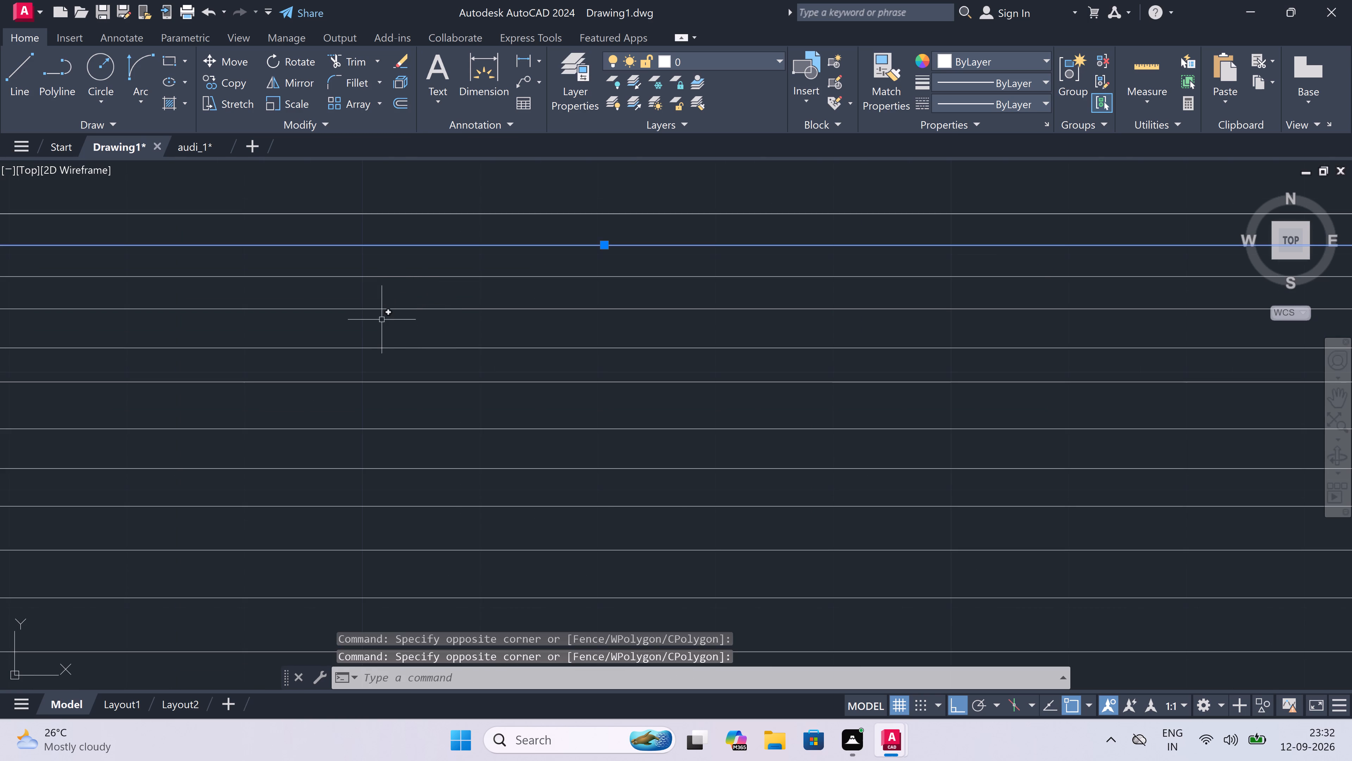
left_click(385, 302)
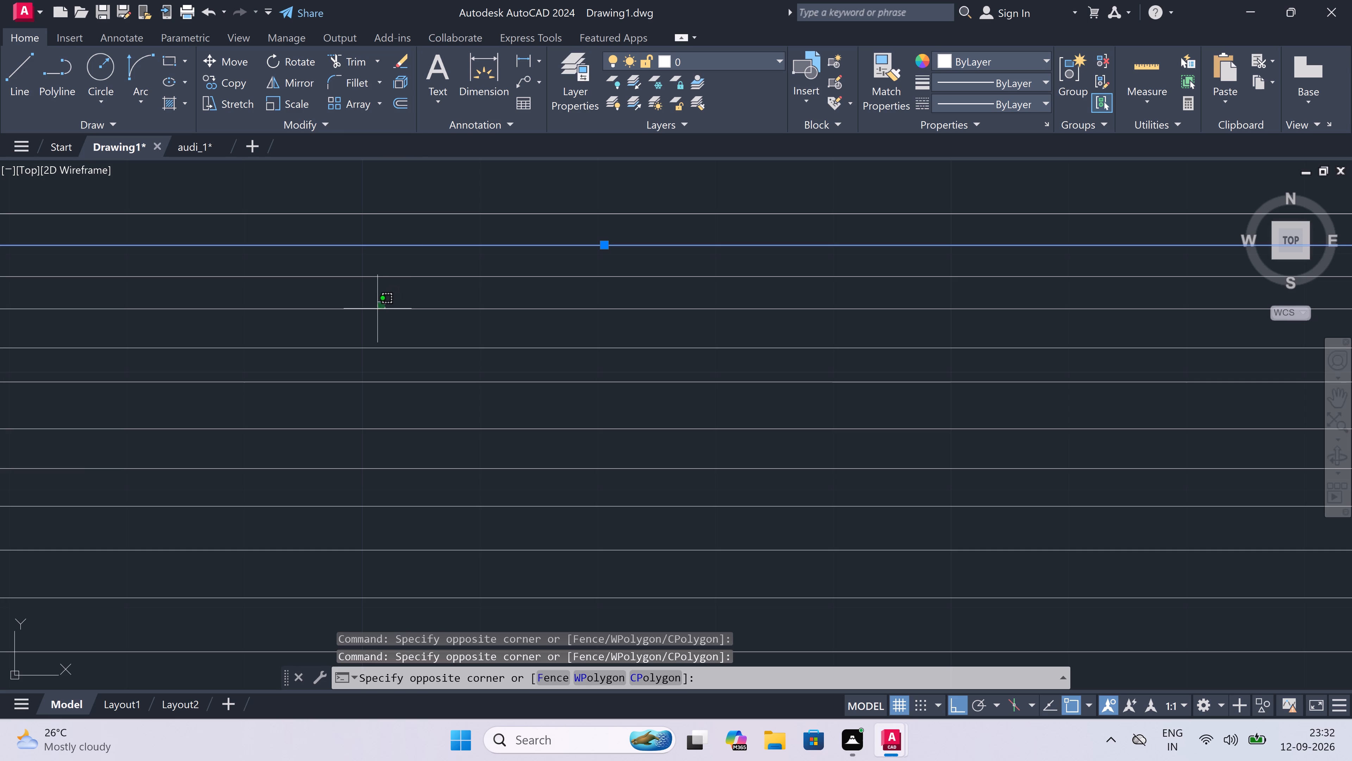
left_click(377, 309)
left_click(375, 311)
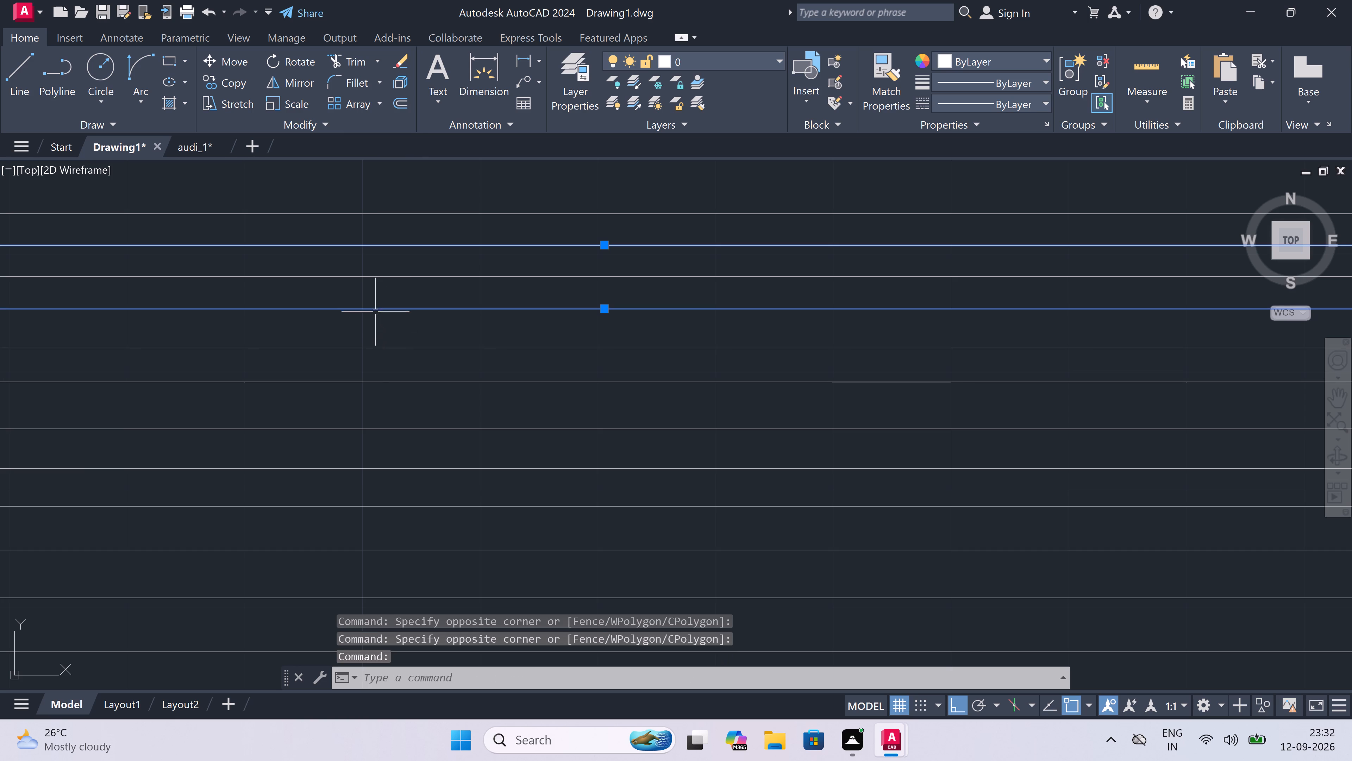
left_click(383, 377)
left_click(378, 393)
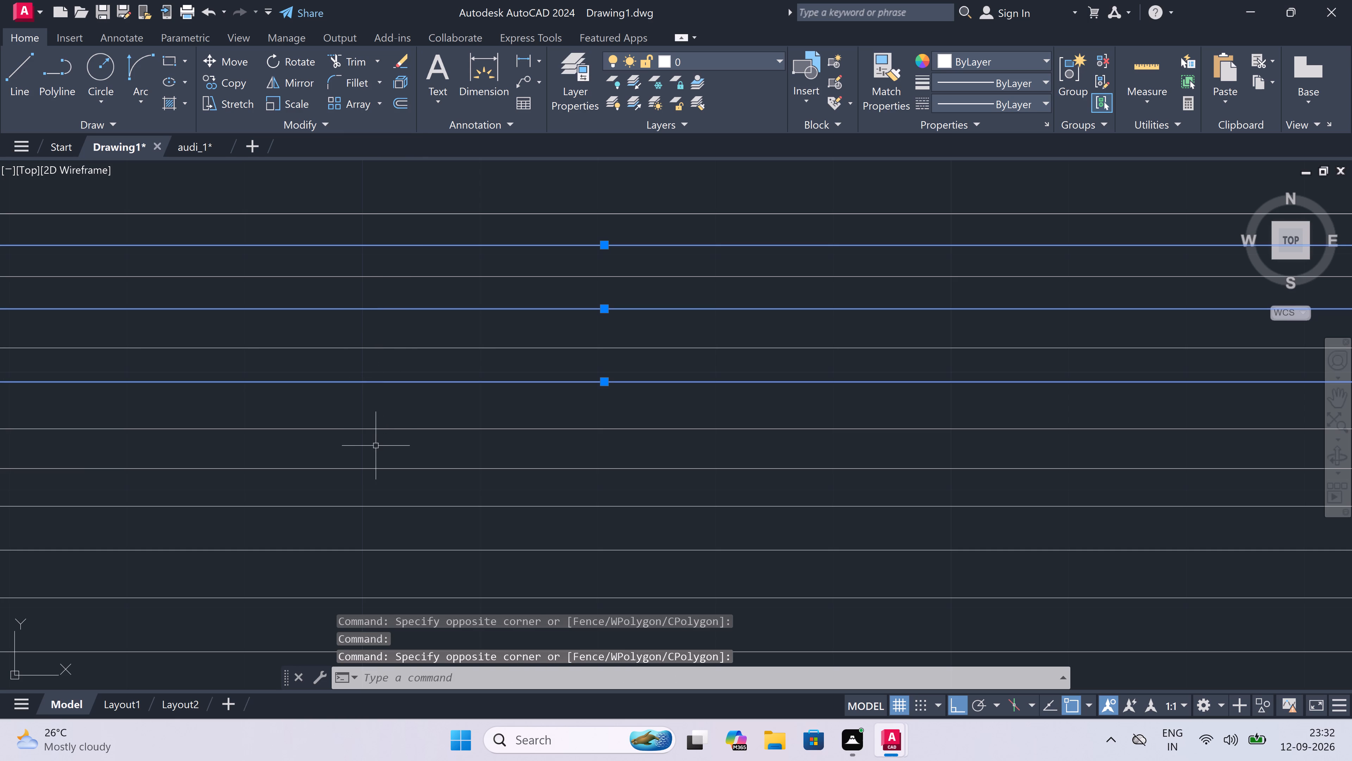
left_click(375, 446)
left_click(345, 471)
scroll(345, 471, "down", 3)
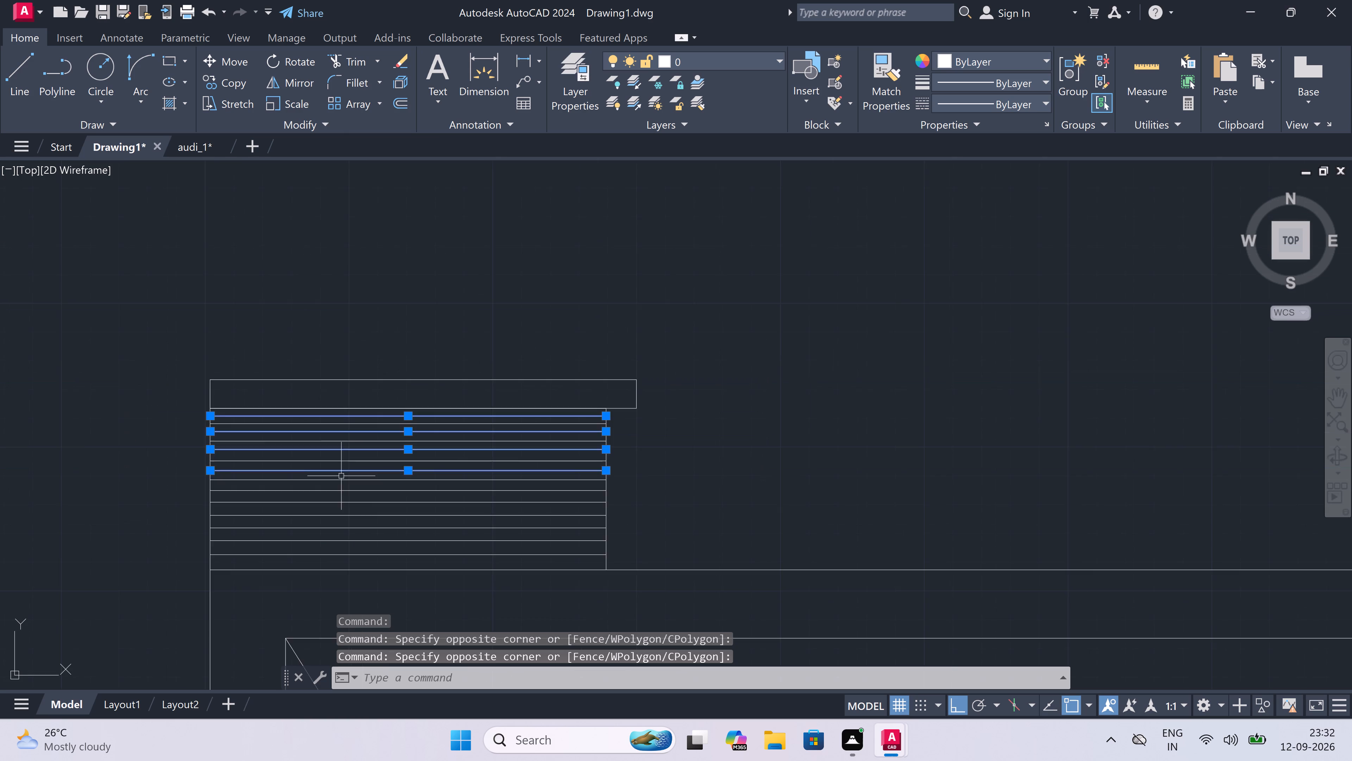
scroll(340, 477, "up", 4)
scroll(339, 478, "down", 2)
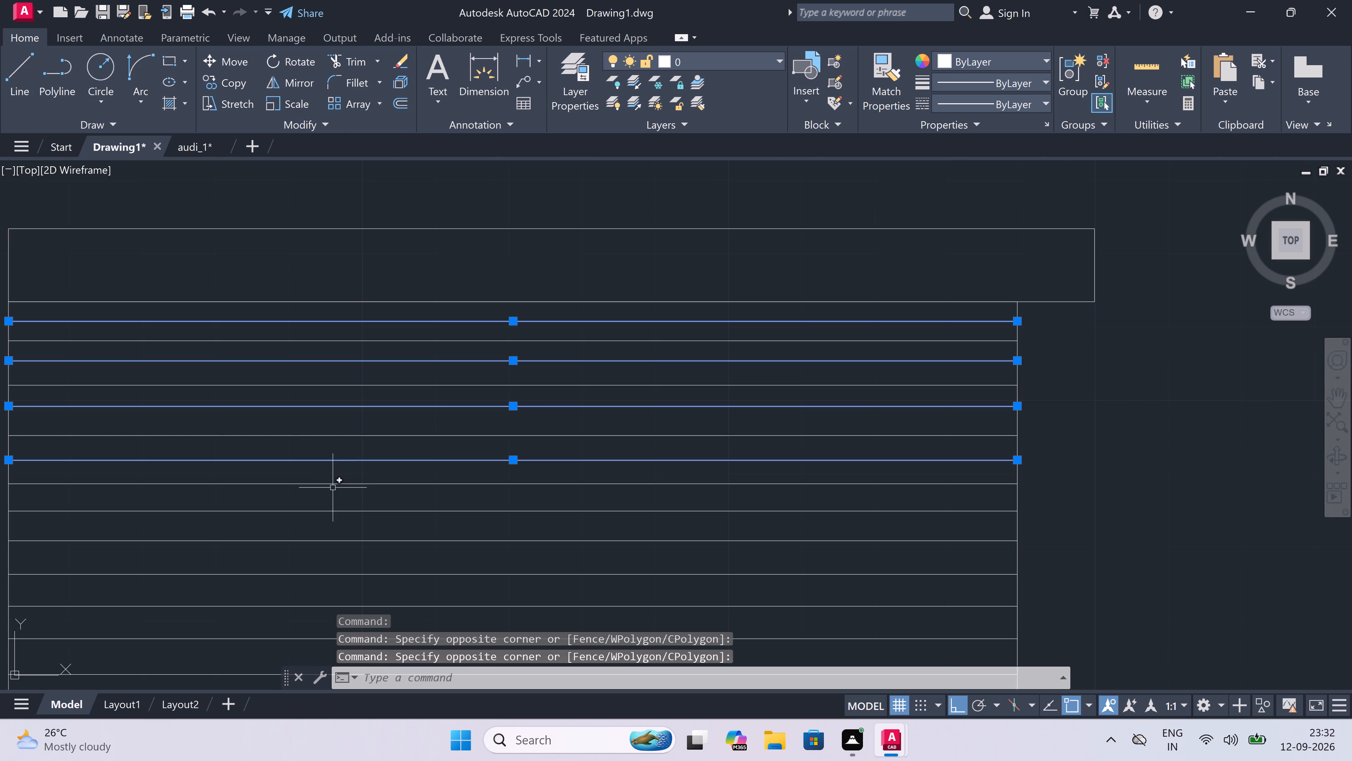
left_click(327, 502)
left_click(309, 525)
scroll(309, 525, "down", 3)
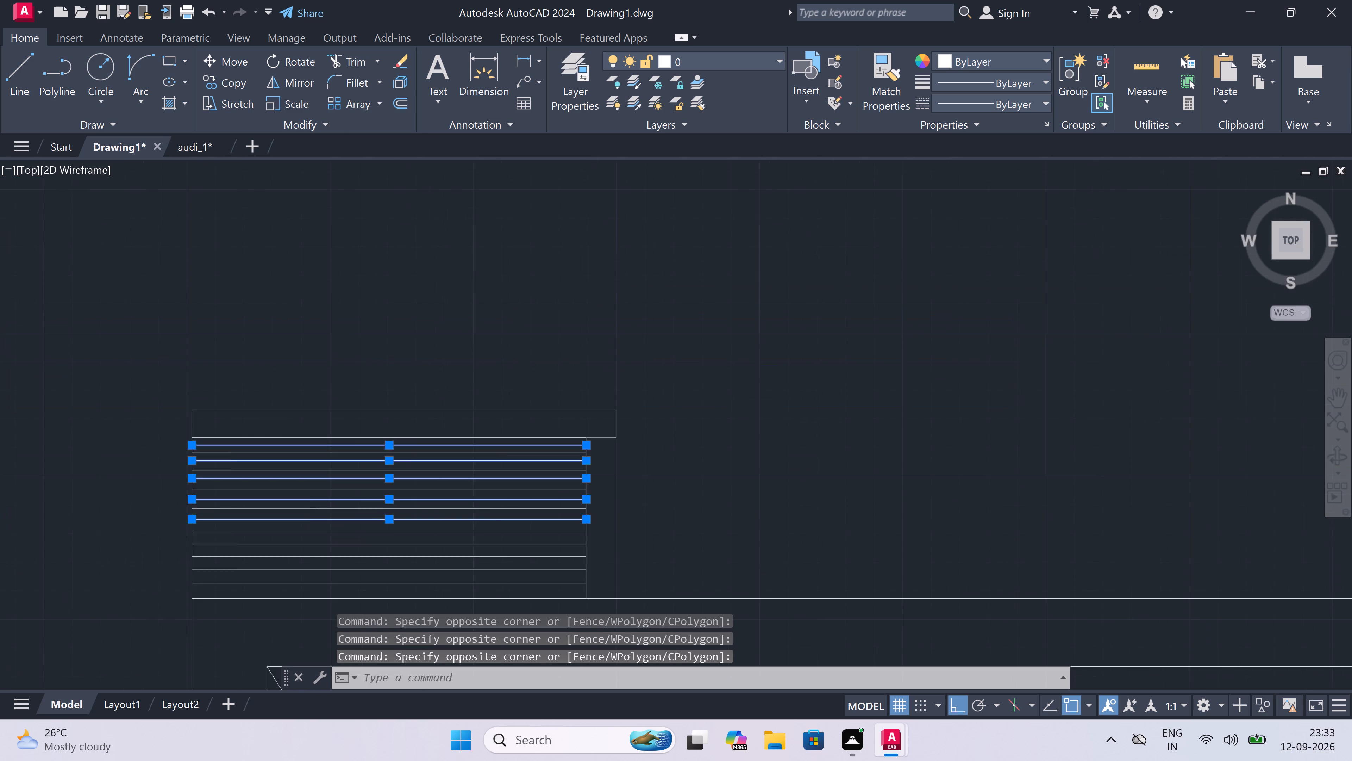
scroll(306, 533, "up", 4)
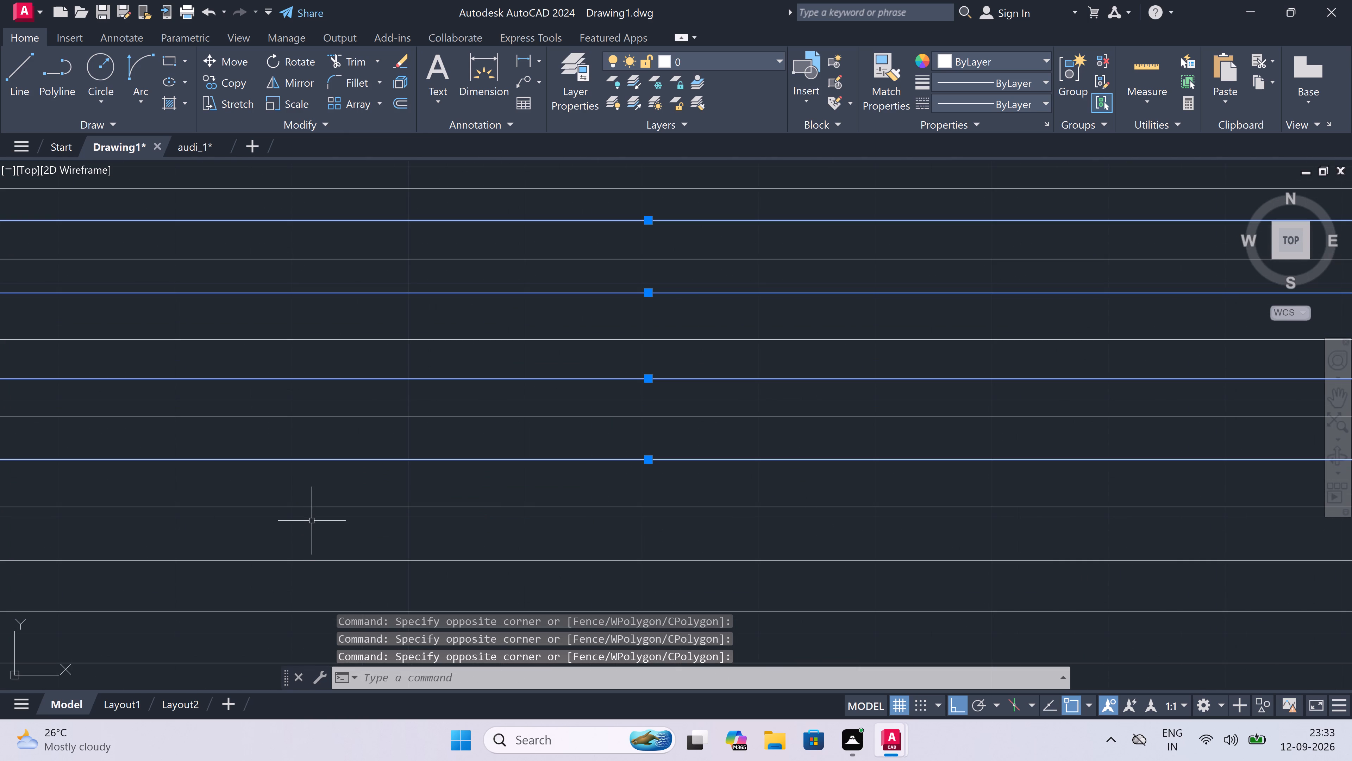
left_click_drag(309, 541, 305, 546)
left_click(282, 578)
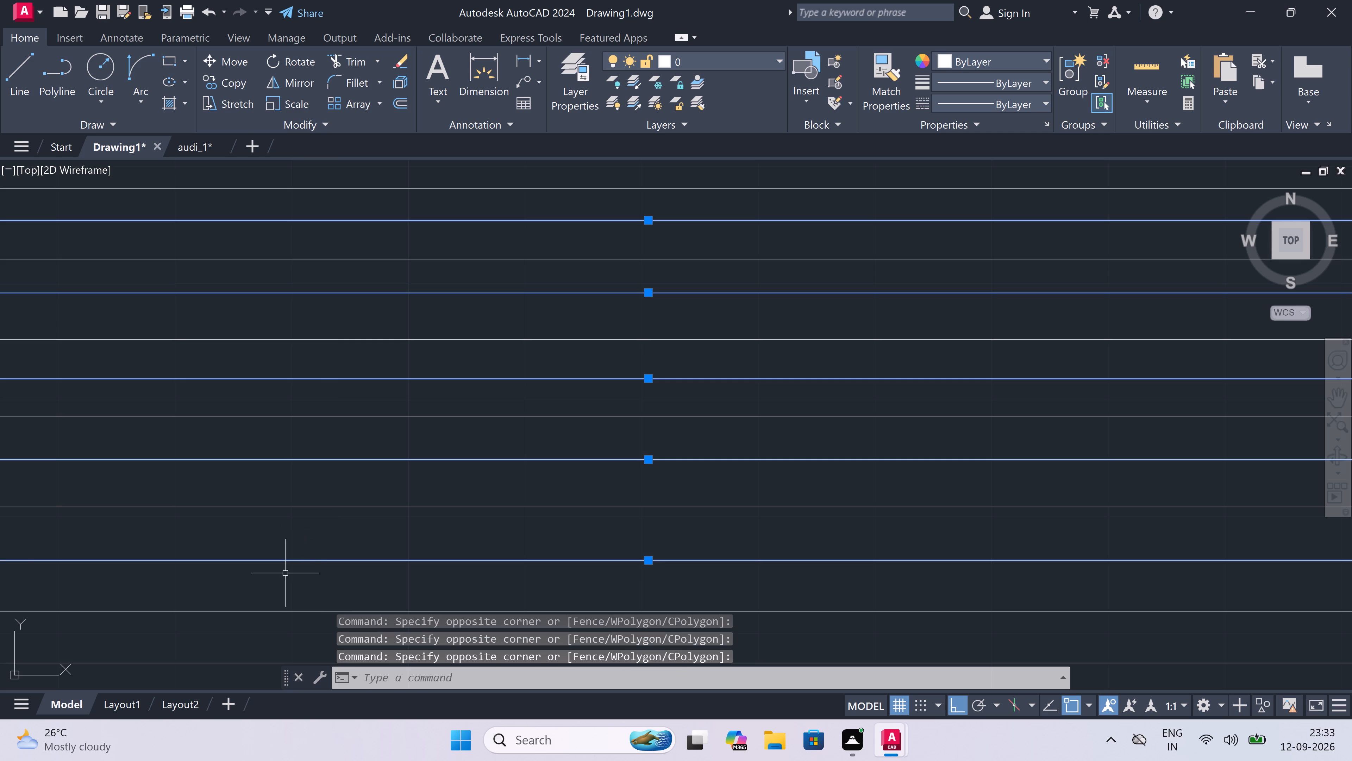
scroll(322, 546, "down", 4)
scroll(303, 582, "up", 3)
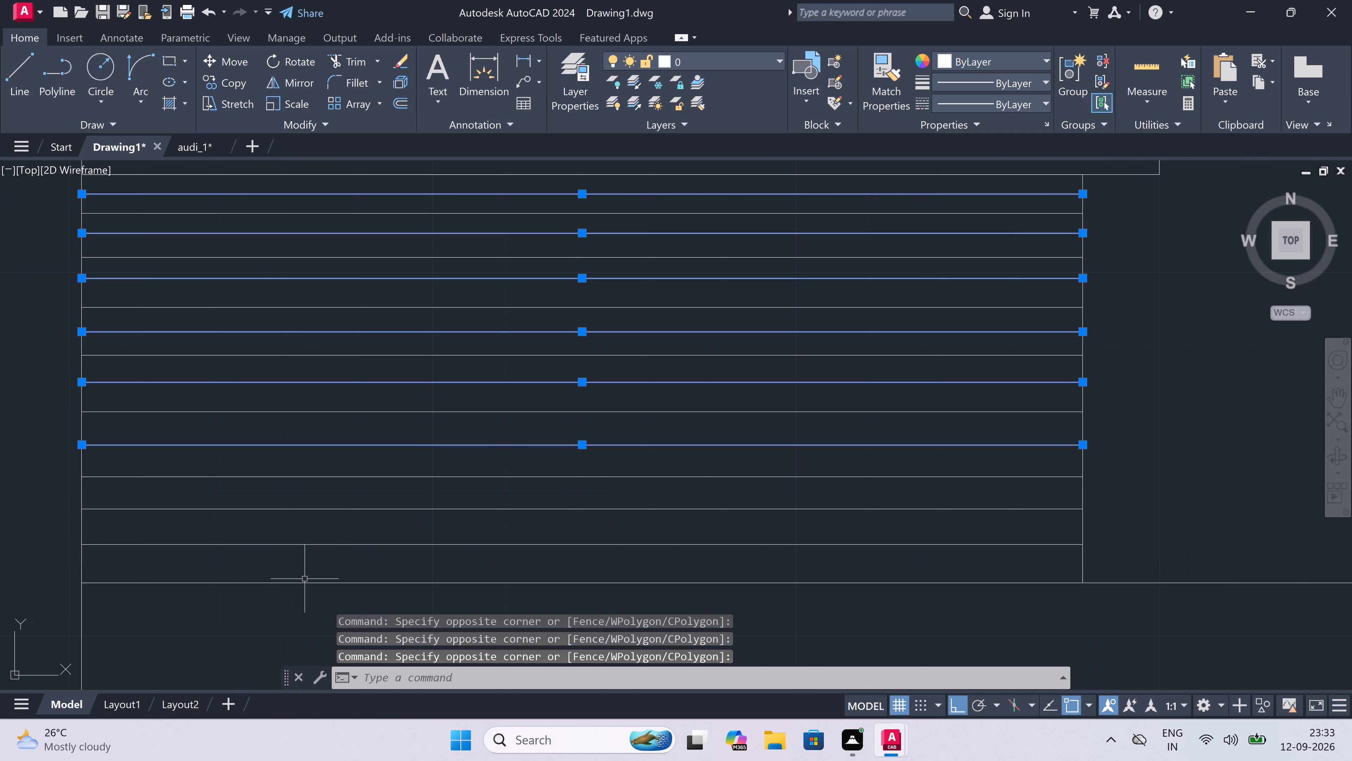
left_click(342, 508)
key("Delete")
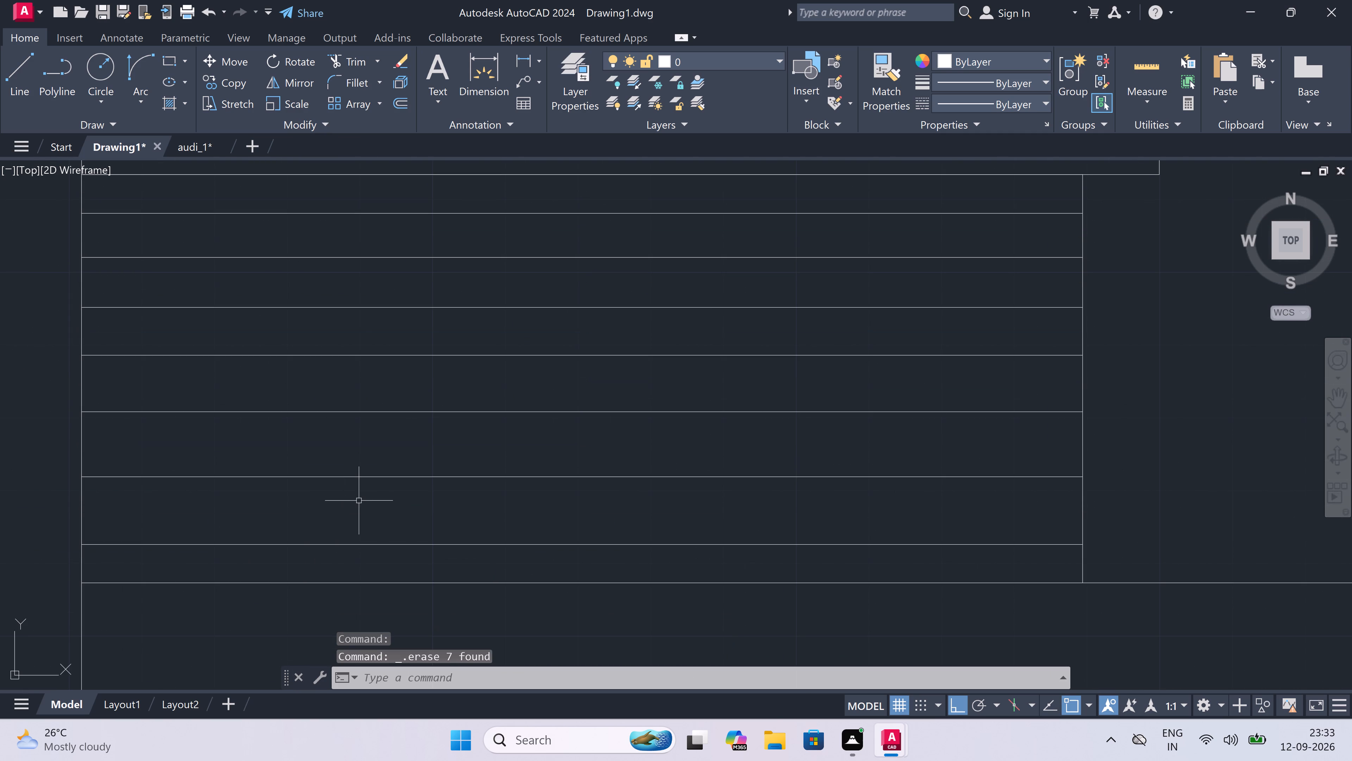
Examine the front elevation with its thinned rooftop cladding, and its placement above the floor plan.
scroll(358, 499, "down", 1)
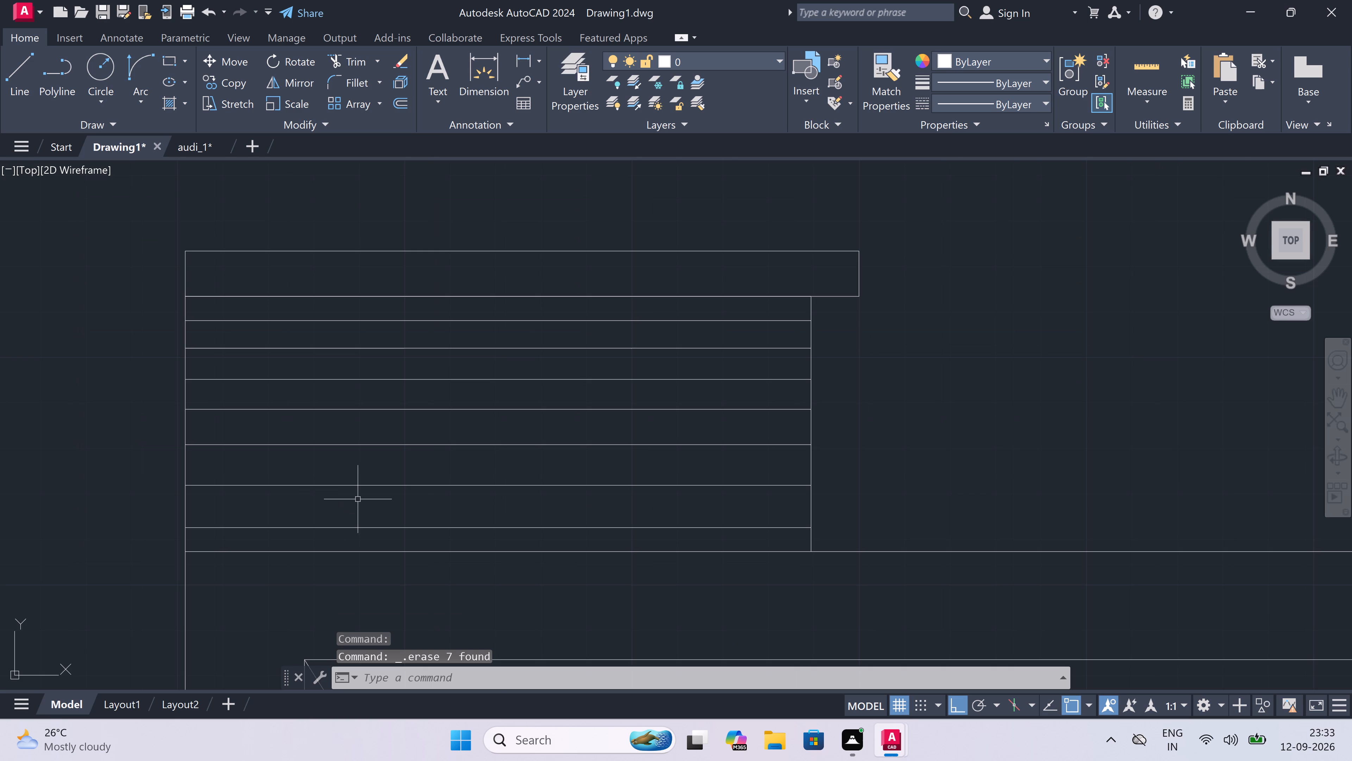
scroll(358, 499, "down", 2)
scroll(683, 331, "down", 4)
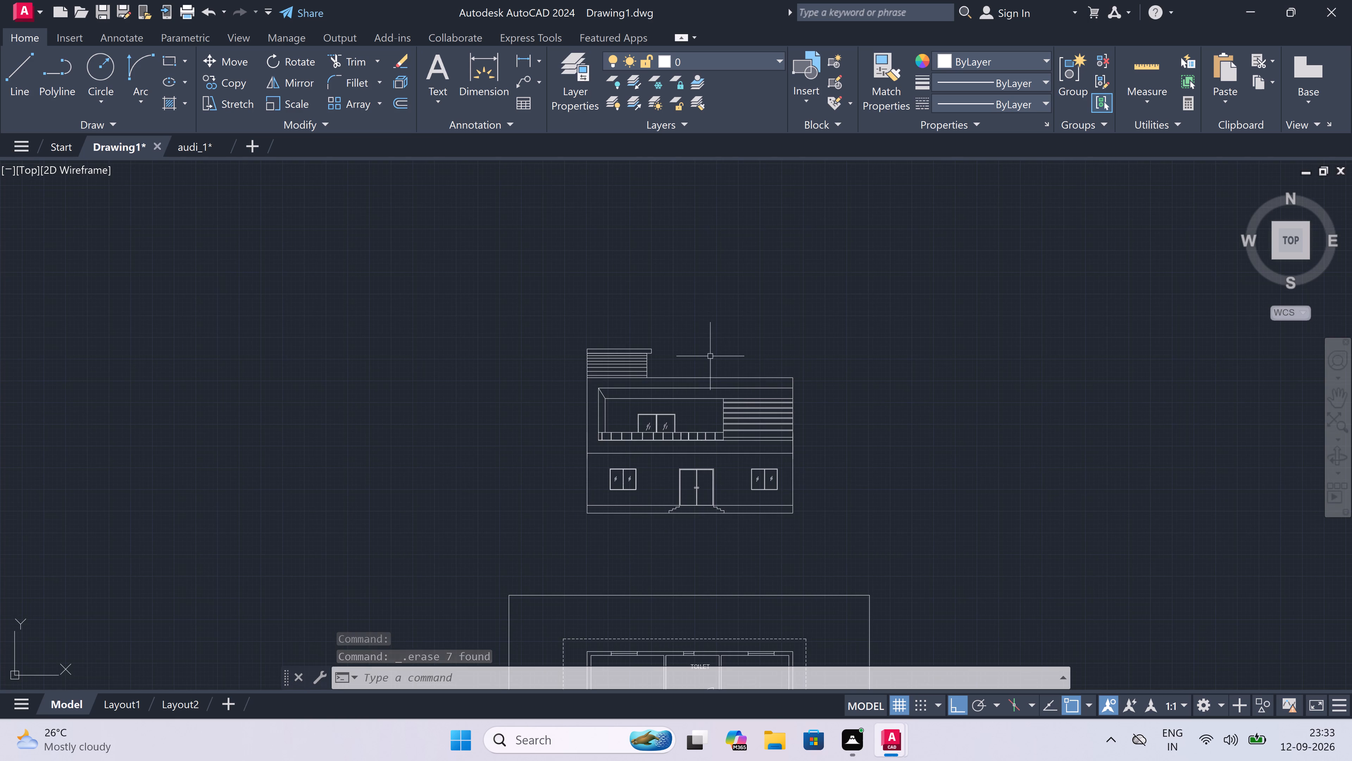
scroll(917, 539, "up", 2)
scroll(919, 544, "down", 4)
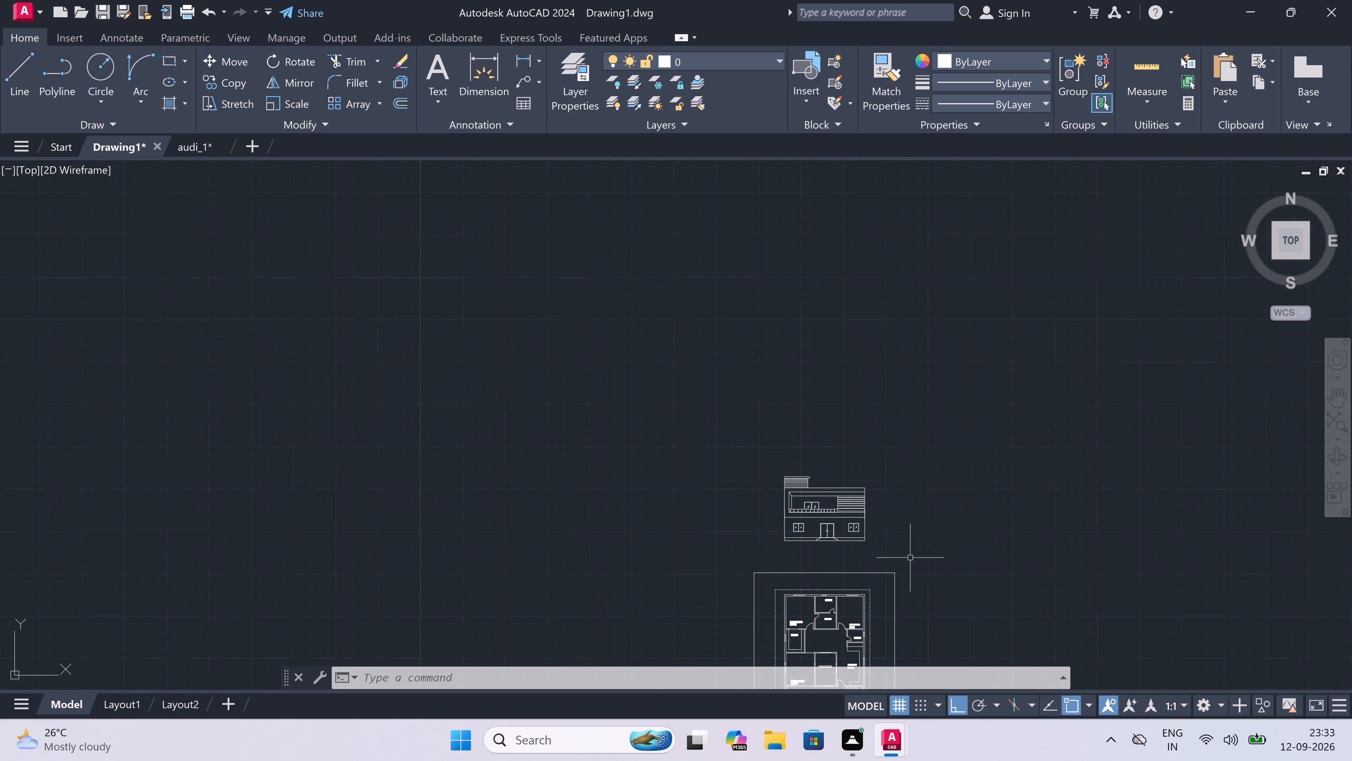
scroll(910, 558, "up", 1)
scroll(902, 530, "down", 1)
scroll(898, 515, "up", 3)
scroll(899, 514, "down", 2)
scroll(891, 515, "up", 3)
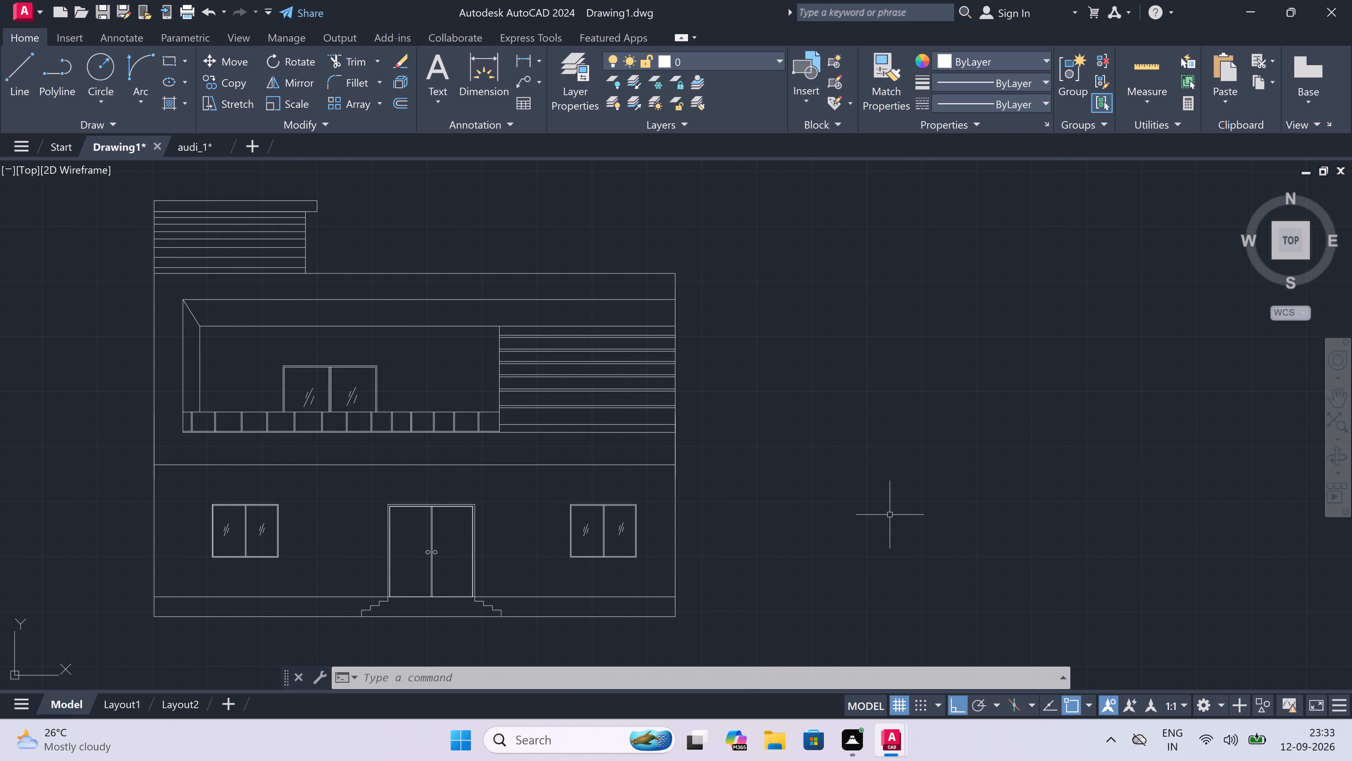
scroll(890, 515, "down", 5)
scroll(906, 652, "up", 4)
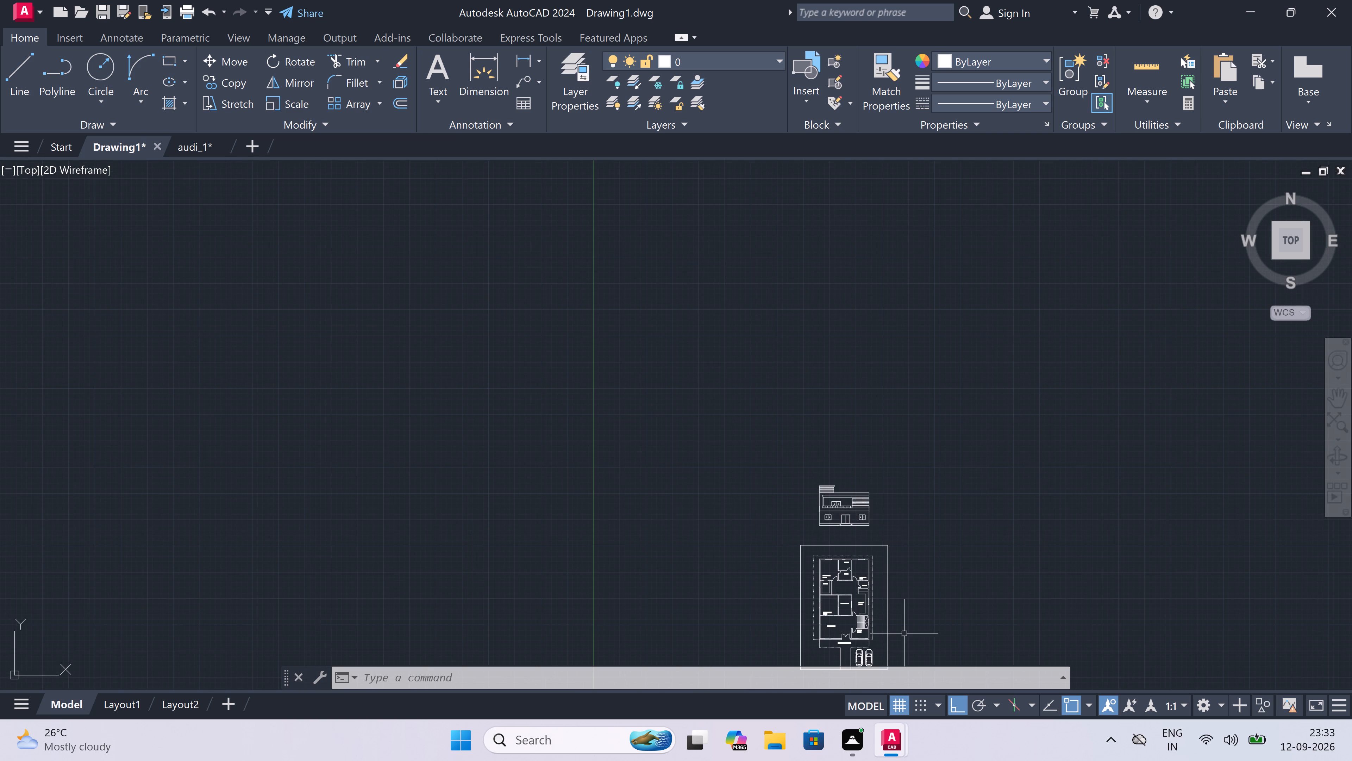
scroll(888, 549, "down", 1)
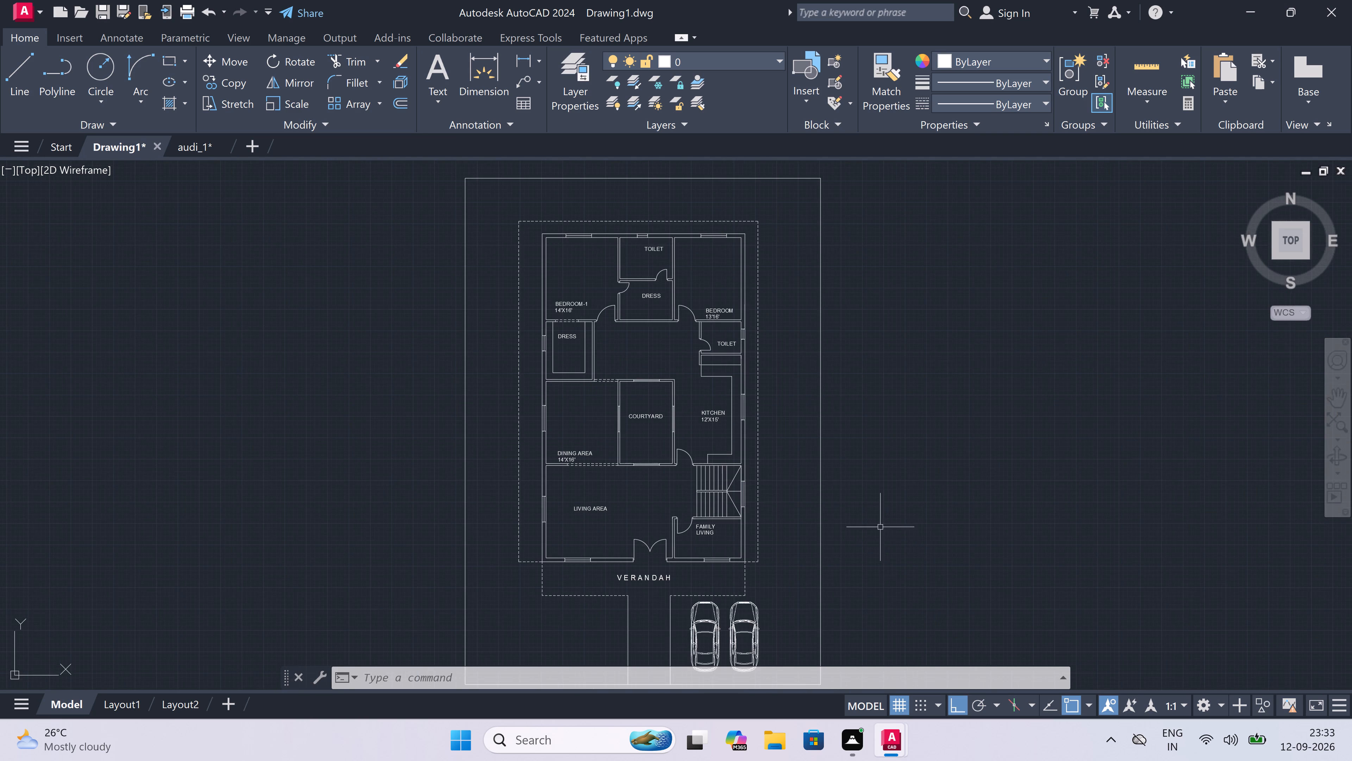
scroll(880, 527, "down", 2)
scroll(862, 333, "up", 3)
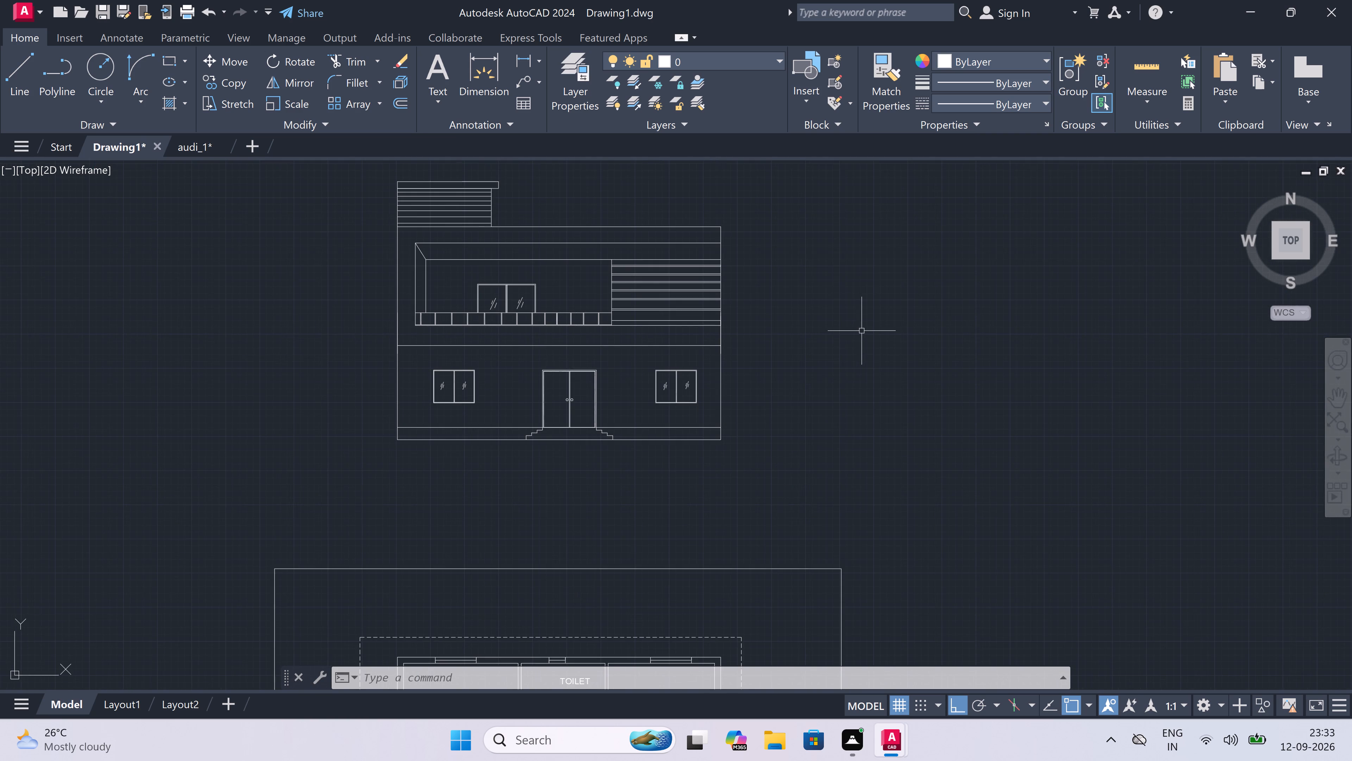
Move the entire front elevation straight up about 16'-3", away from the floor plan.
scroll(860, 327, "down", 1)
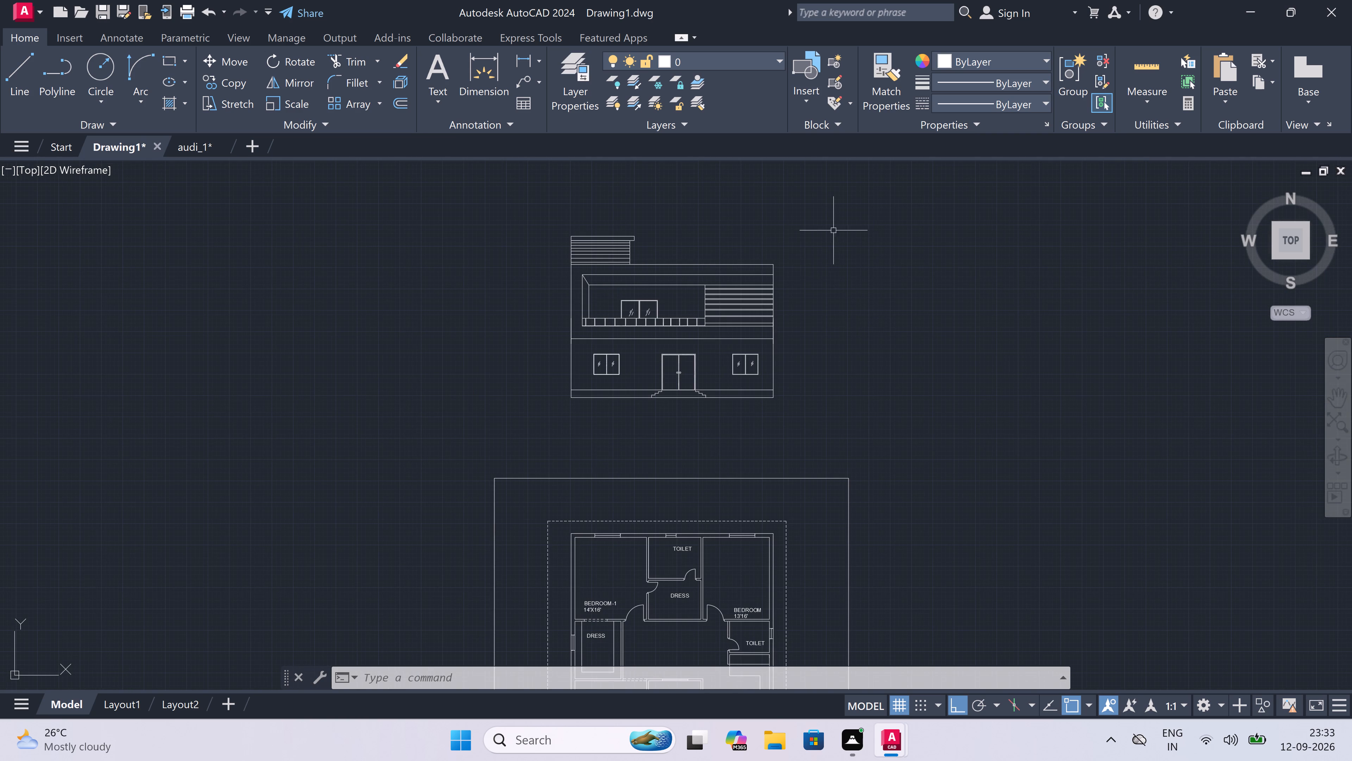
left_click_drag(833, 212, 818, 228)
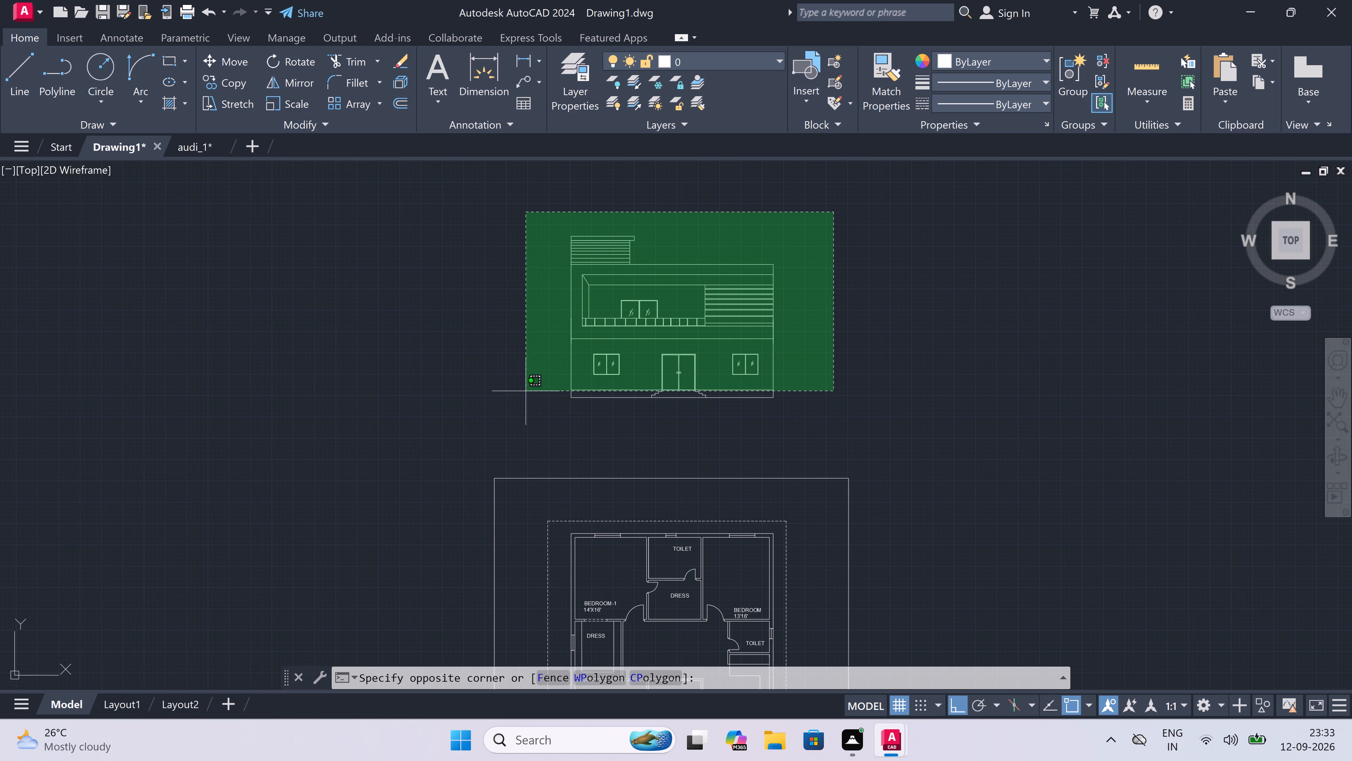
left_click(528, 413)
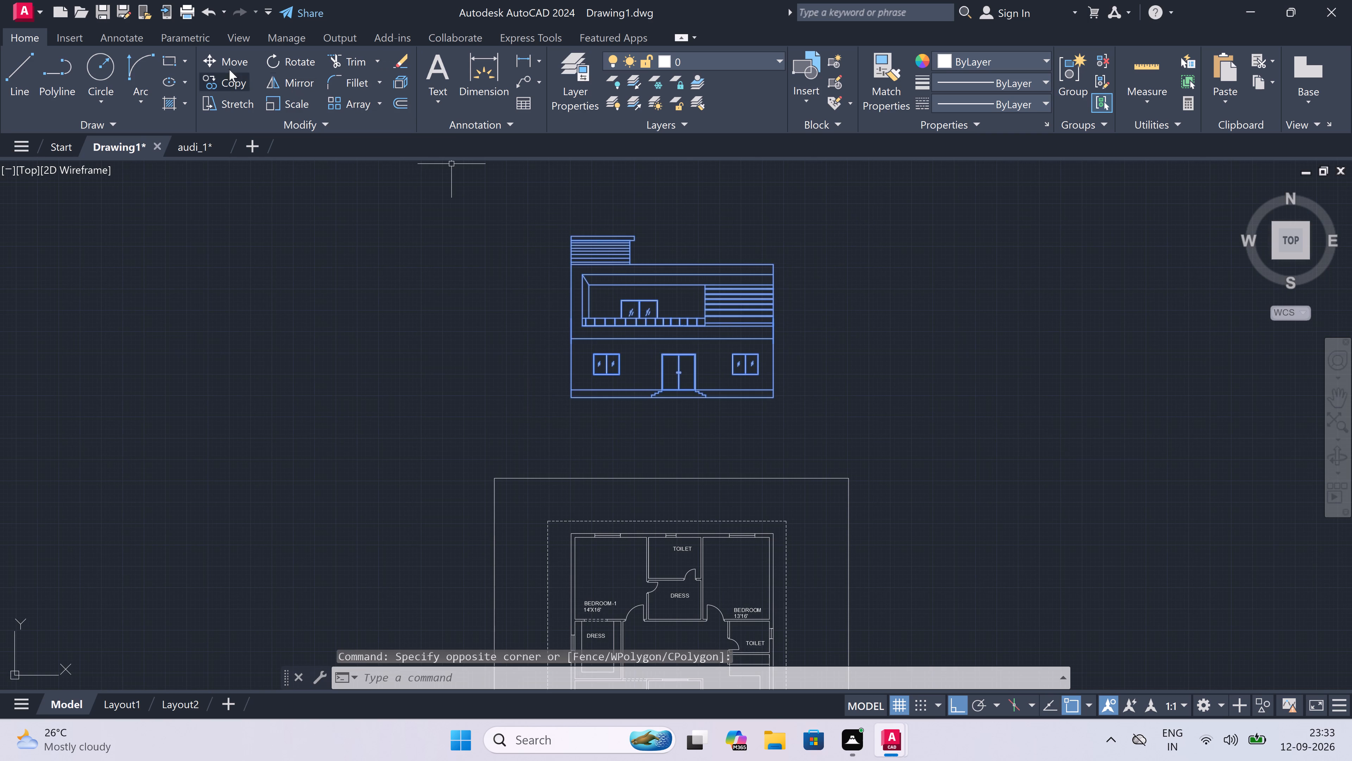
left_click(232, 56)
scroll(698, 335, "down", 2)
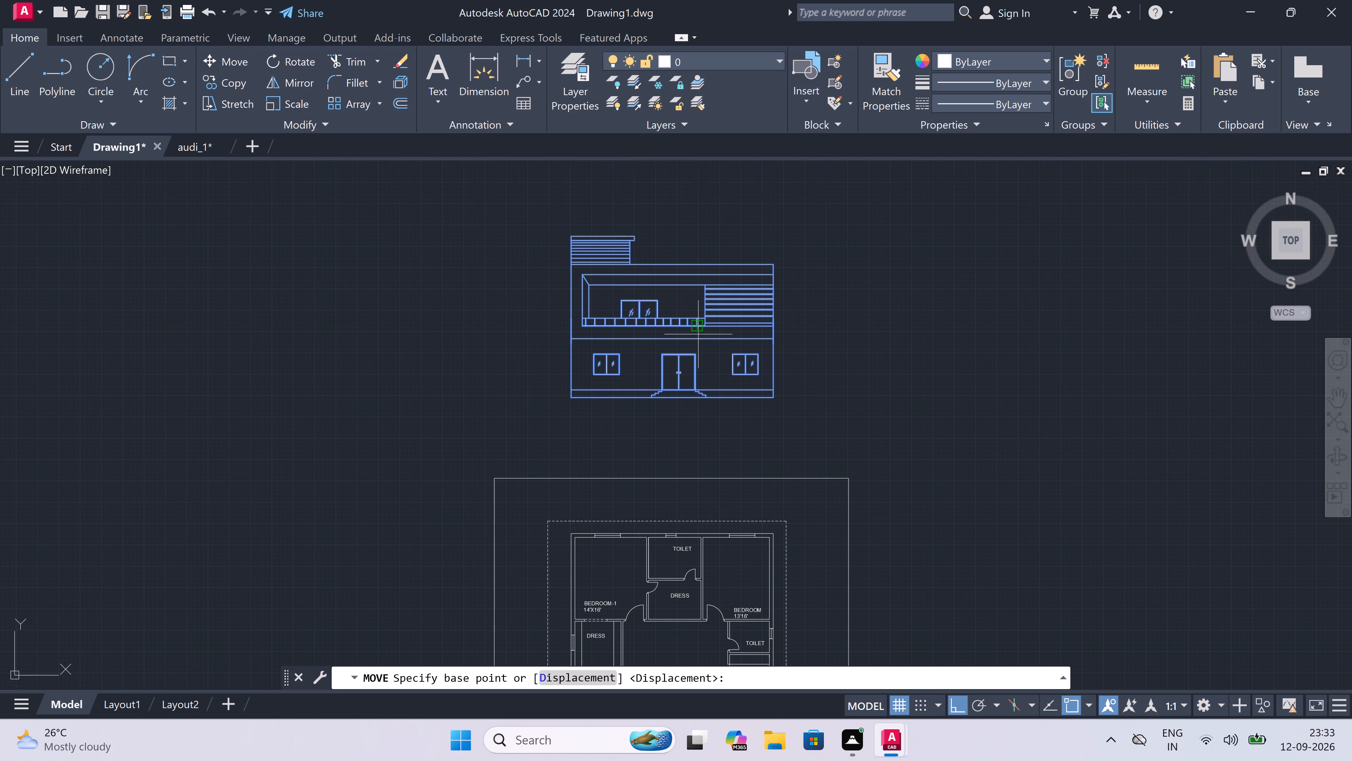
left_click(694, 332)
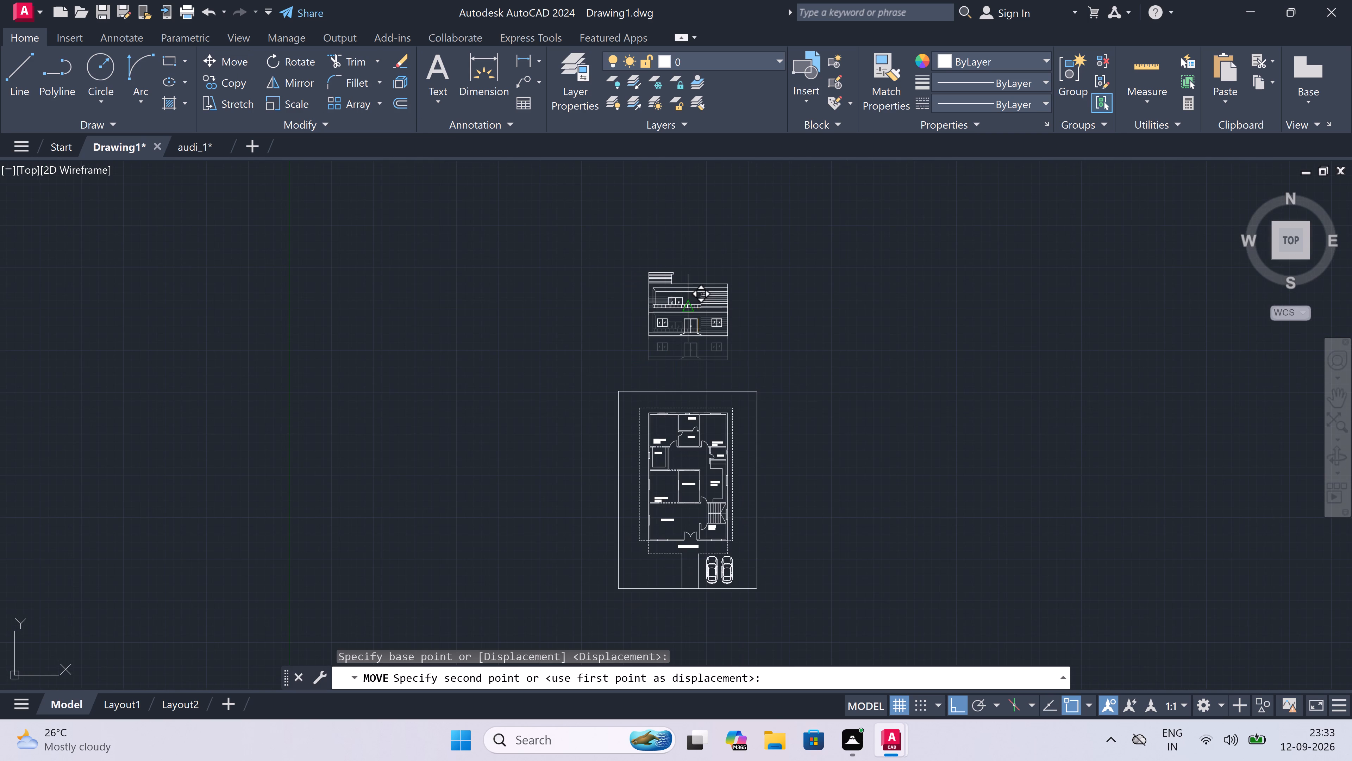
scroll(693, 299, "up", 3)
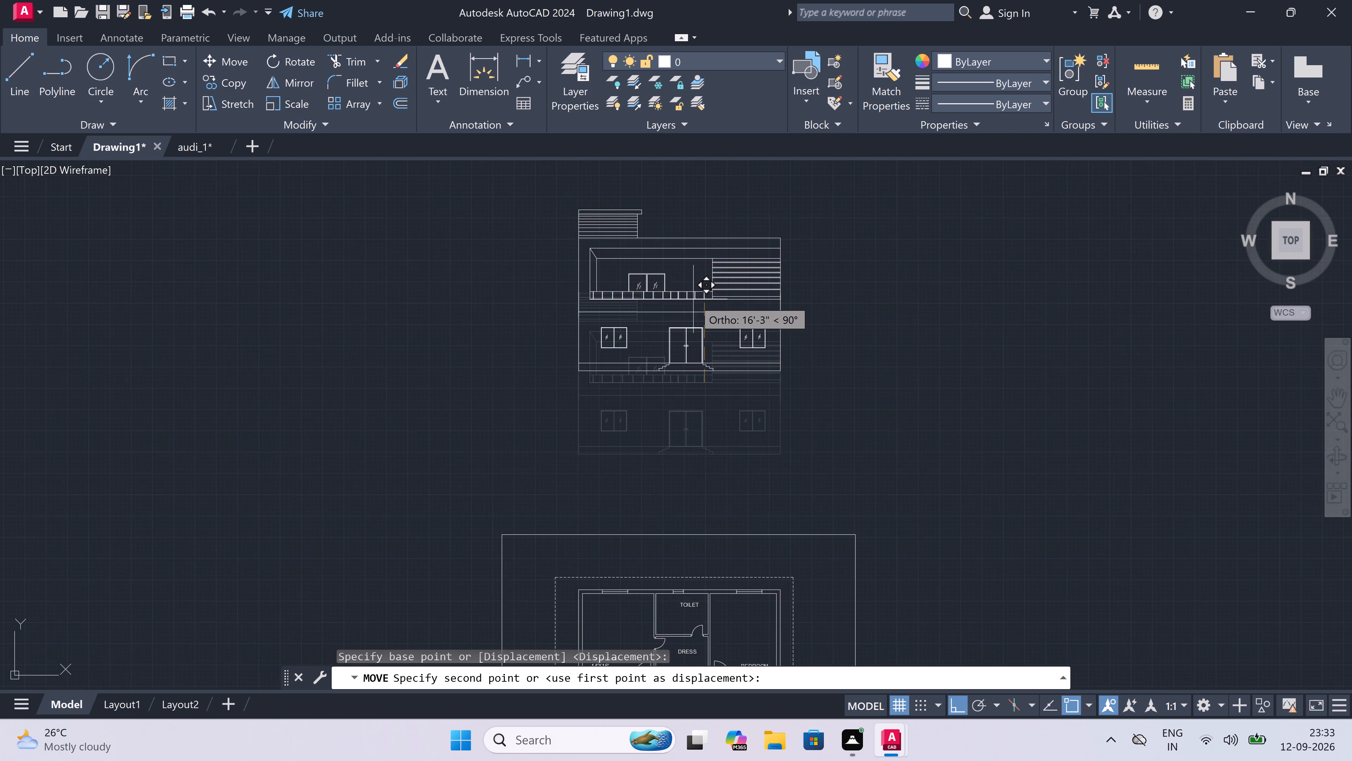
left_click(693, 299)
key("Escape")
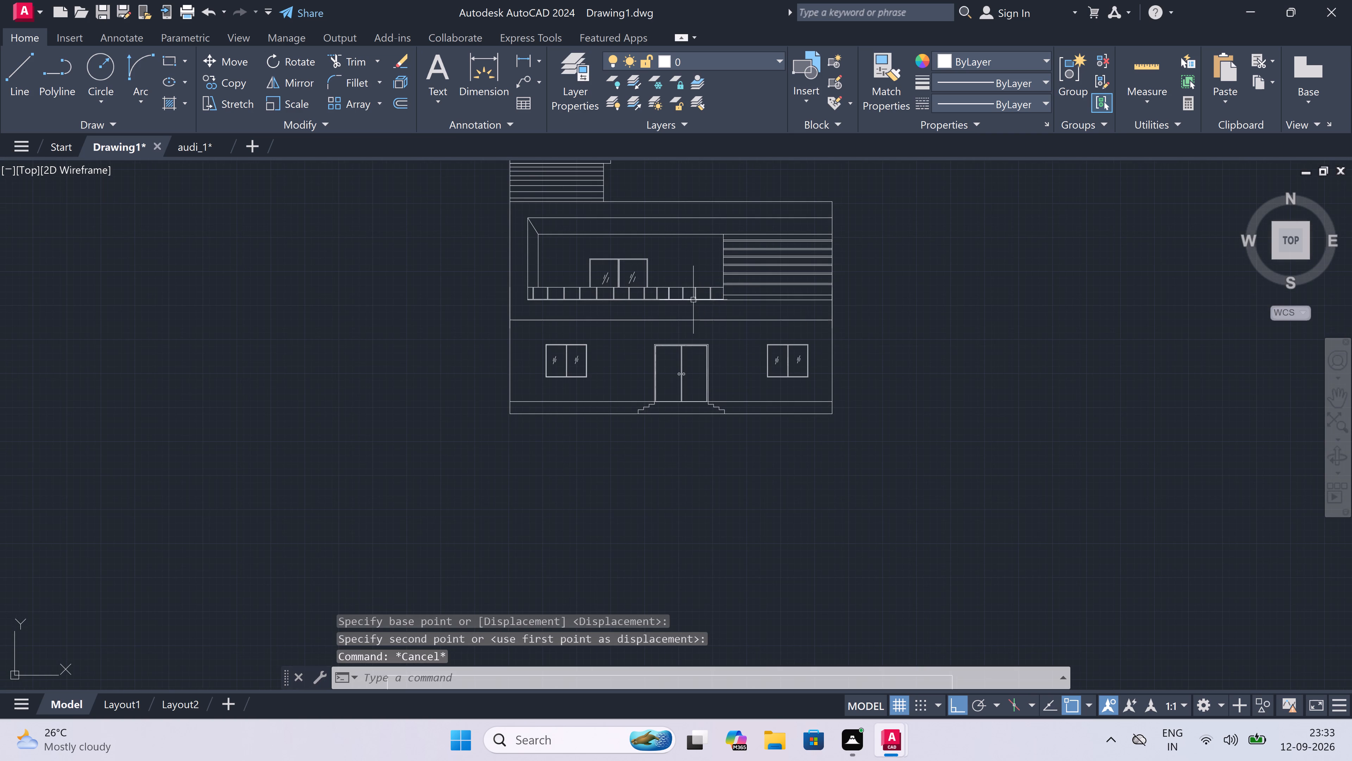
Add the multiline text ELEVATON in the gap between the front elevation and the floor plan.
scroll(689, 389, "down", 3)
scroll(702, 432, "up", 2)
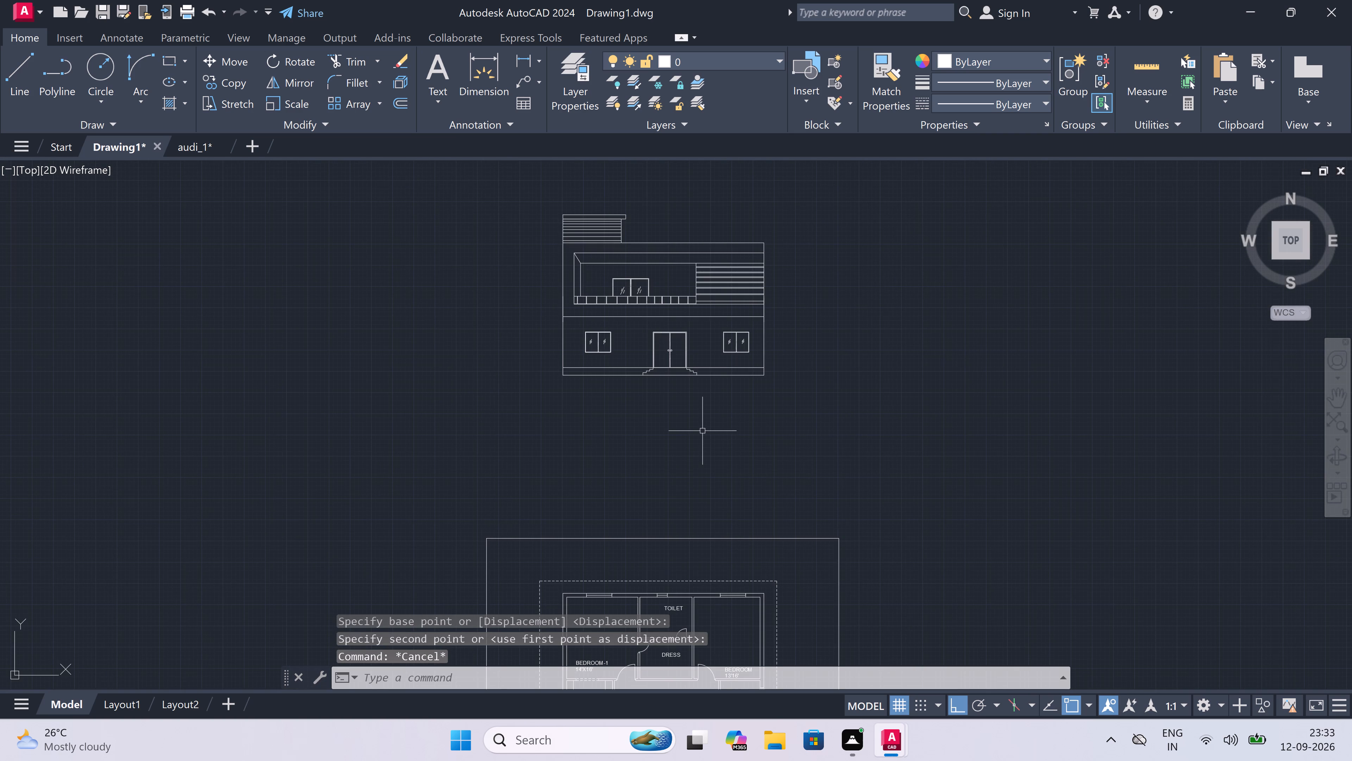
type("MT")
key("space")
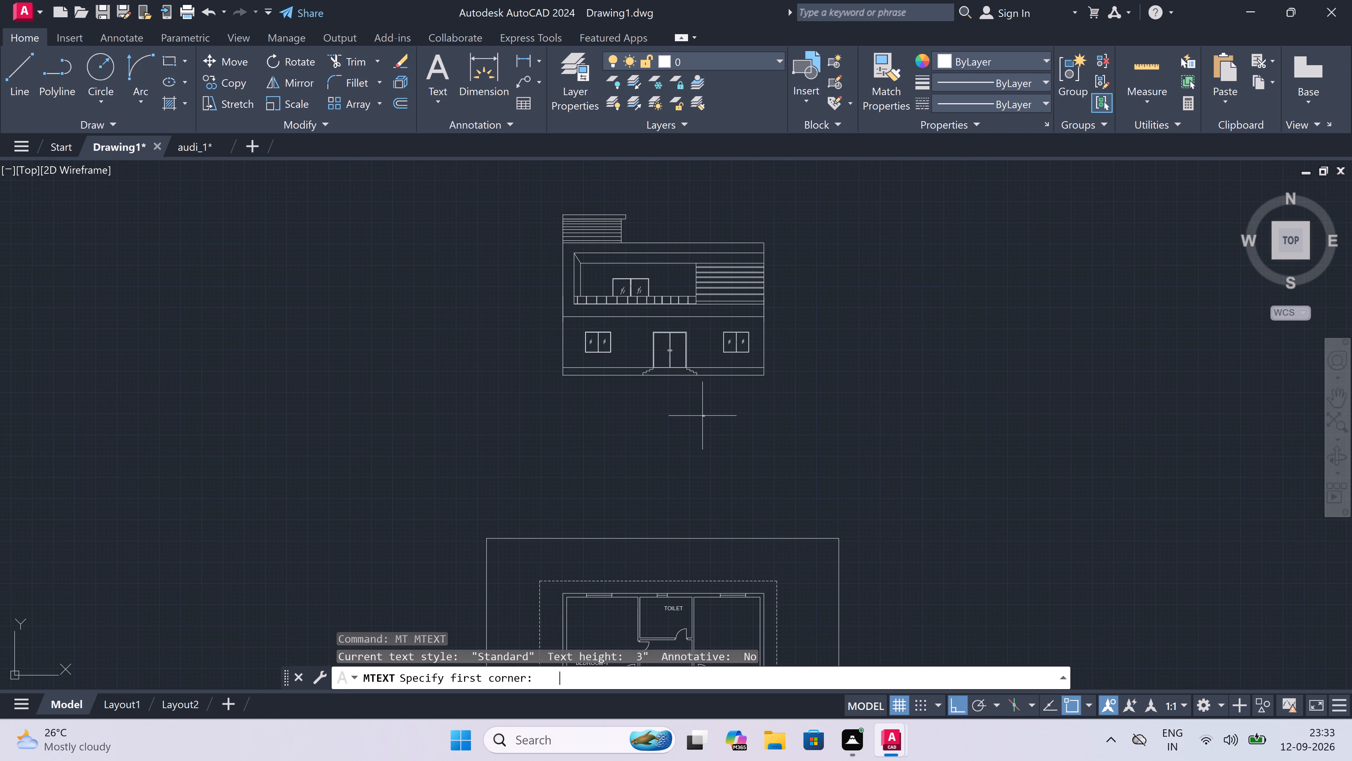
left_click(633, 470)
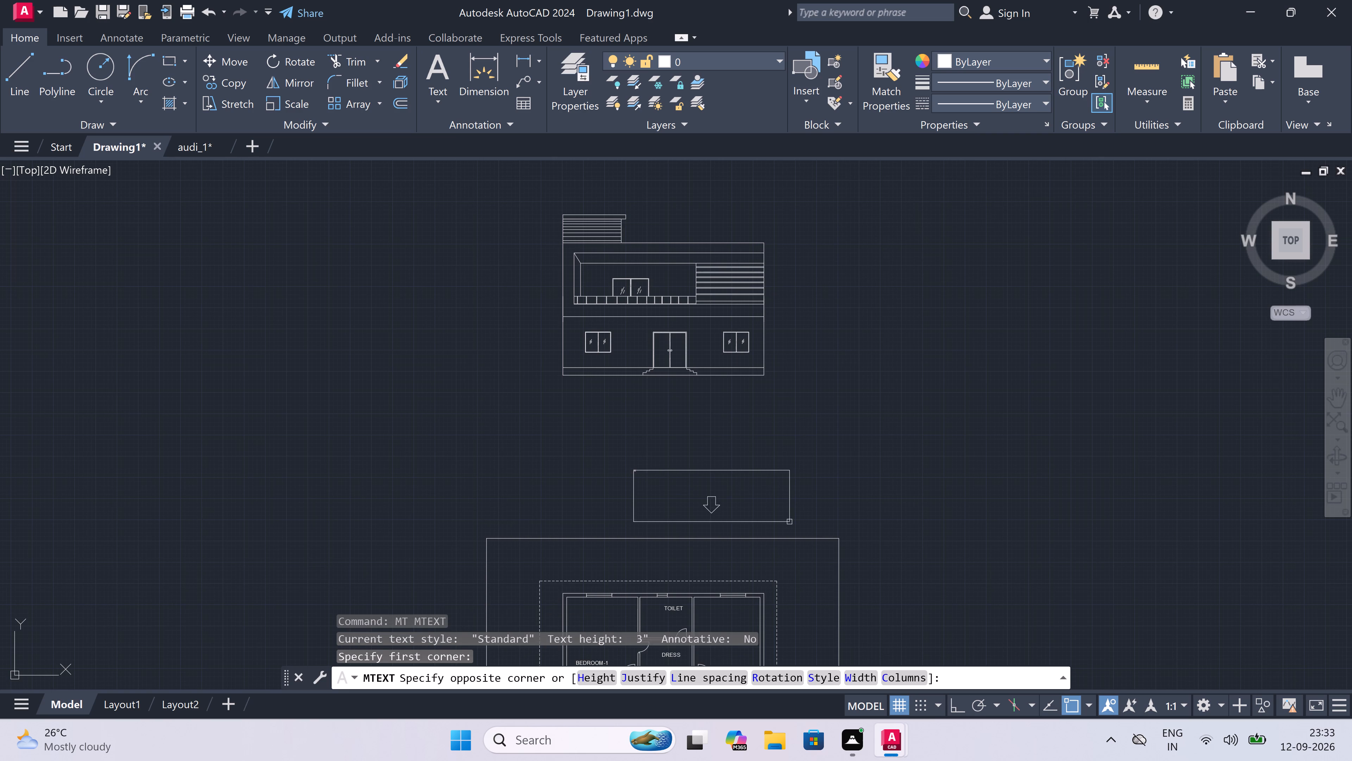
left_click(847, 516)
type("ELEB")
key("BackSpace")
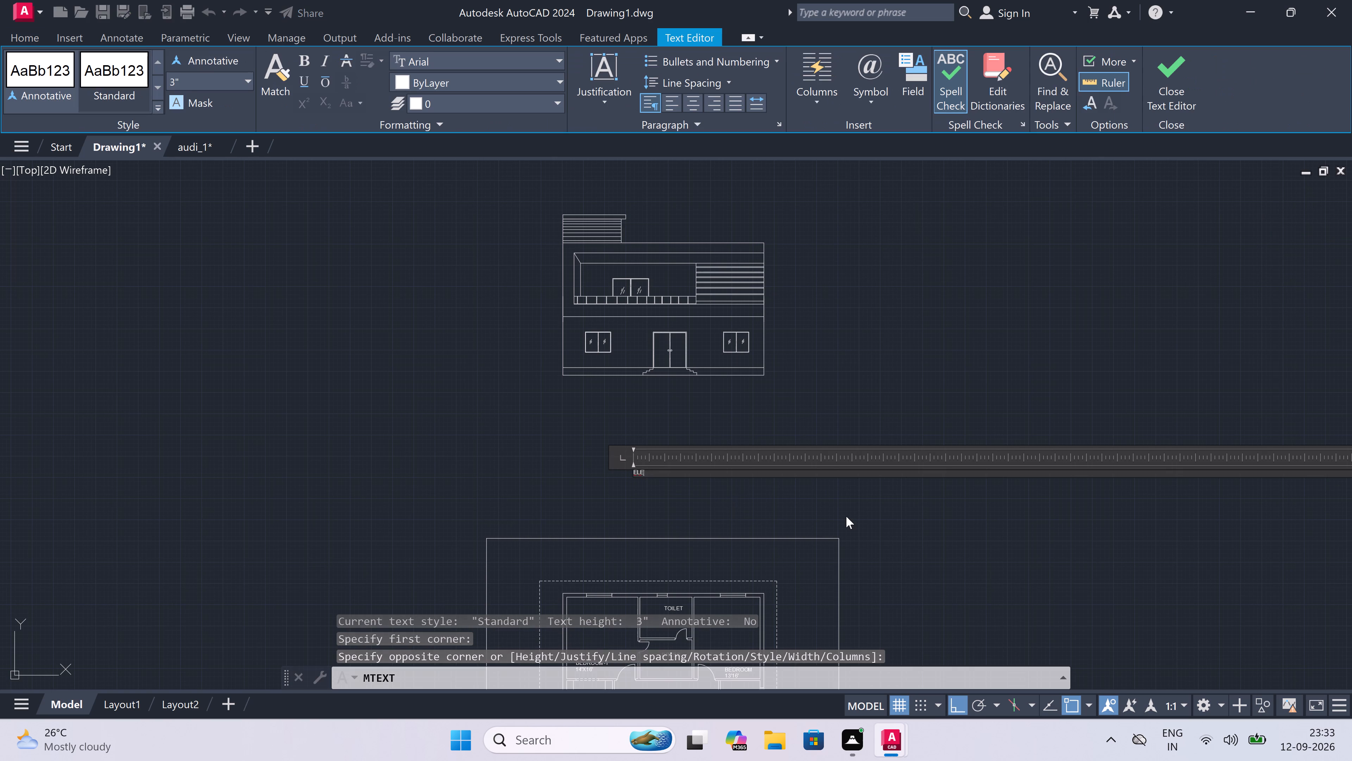
type("VATON")
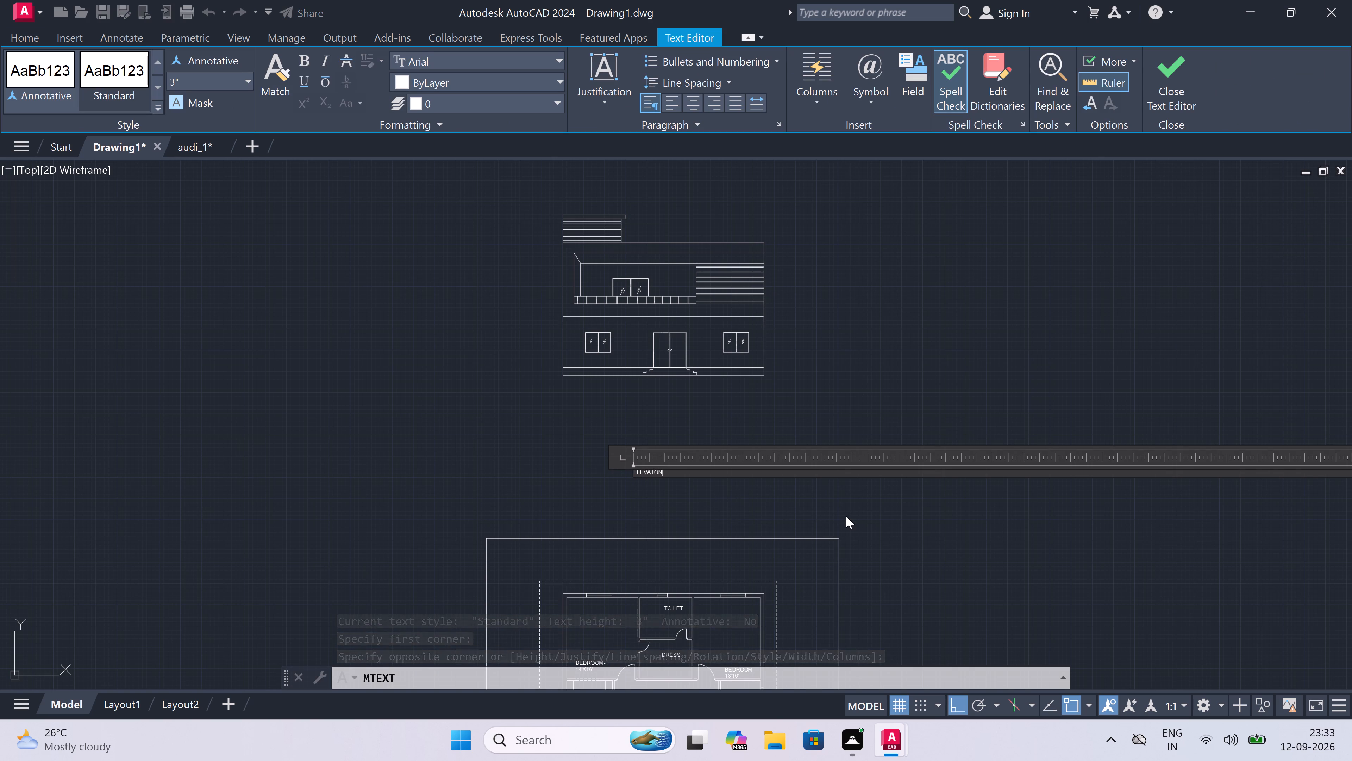
left_click(705, 494)
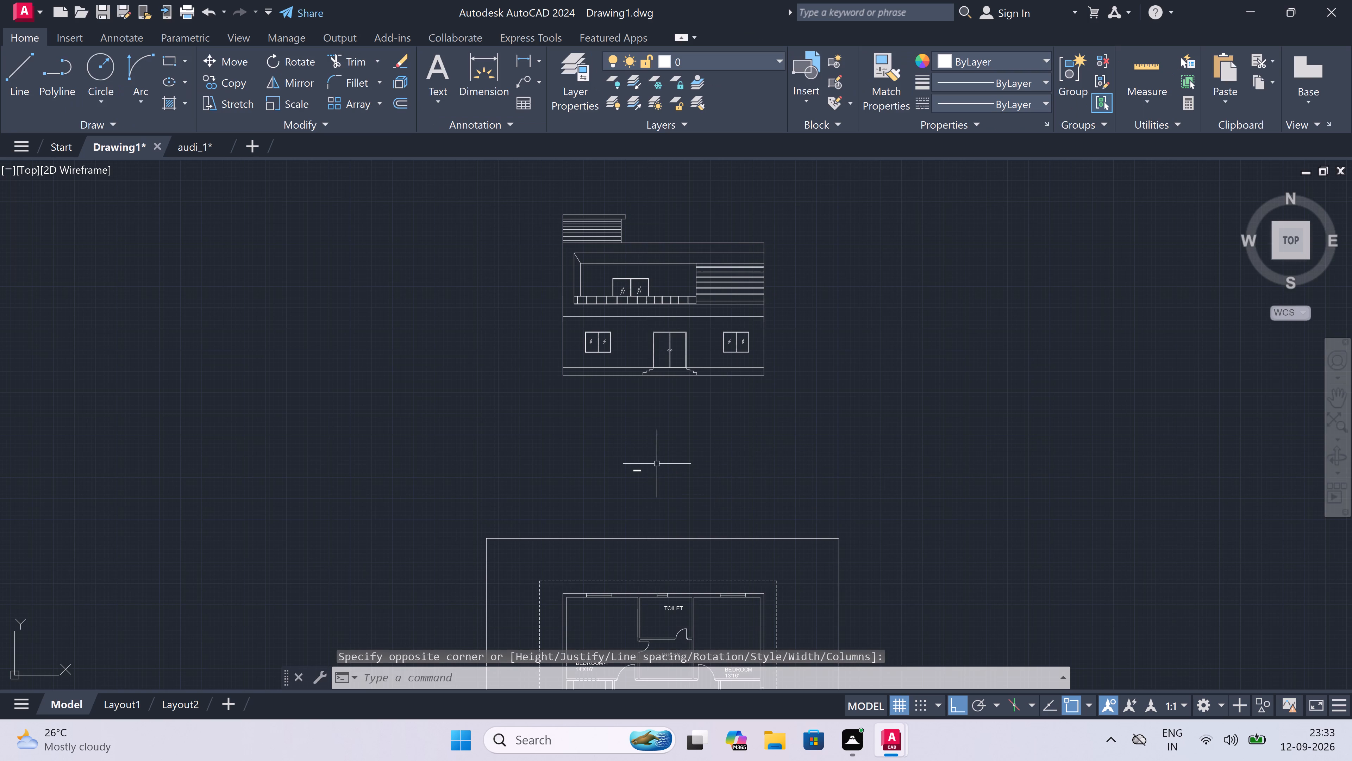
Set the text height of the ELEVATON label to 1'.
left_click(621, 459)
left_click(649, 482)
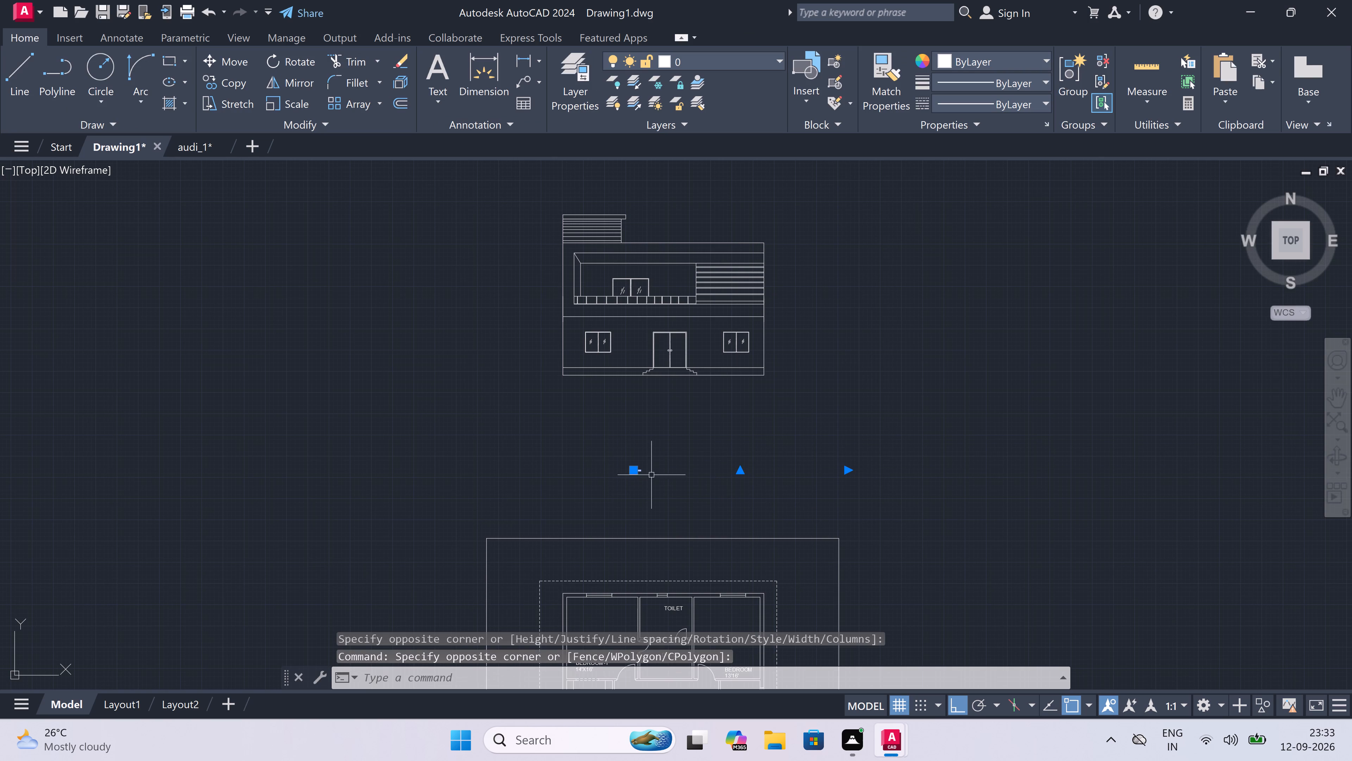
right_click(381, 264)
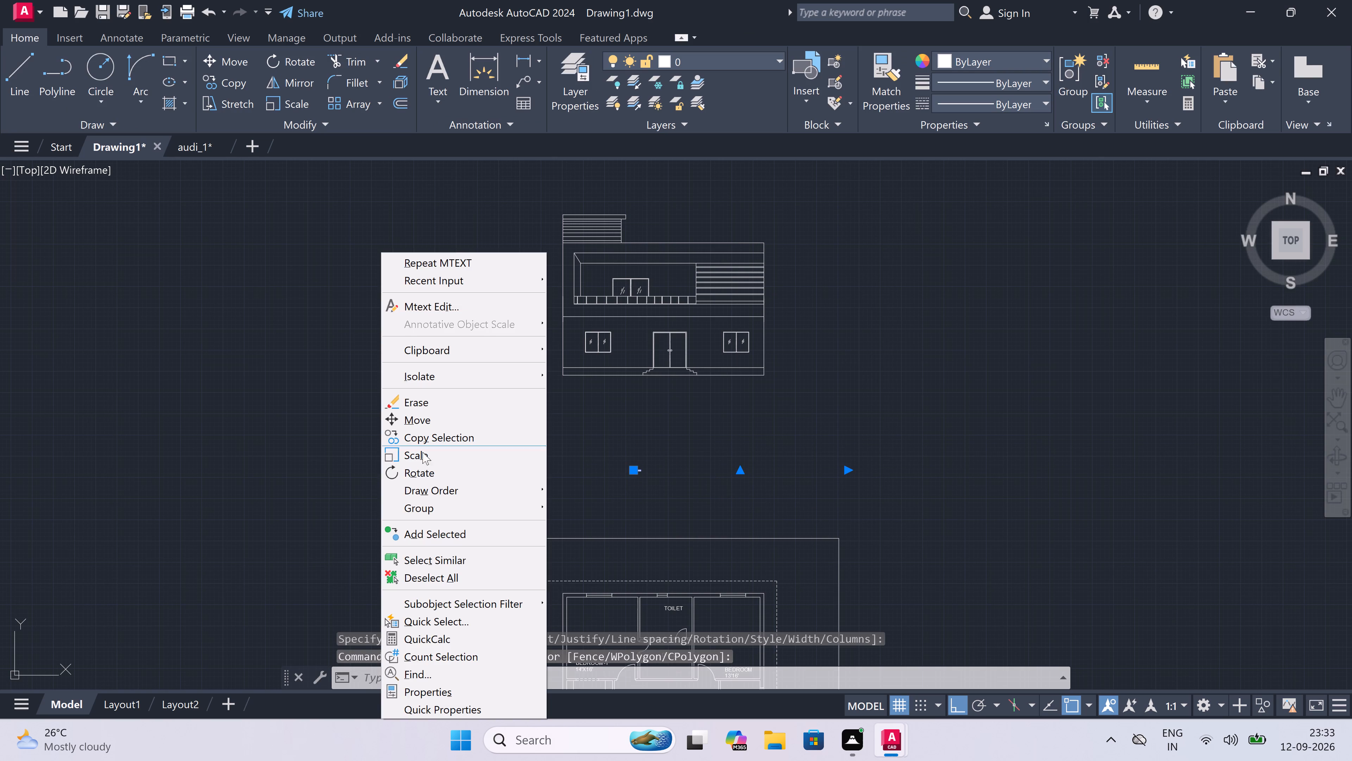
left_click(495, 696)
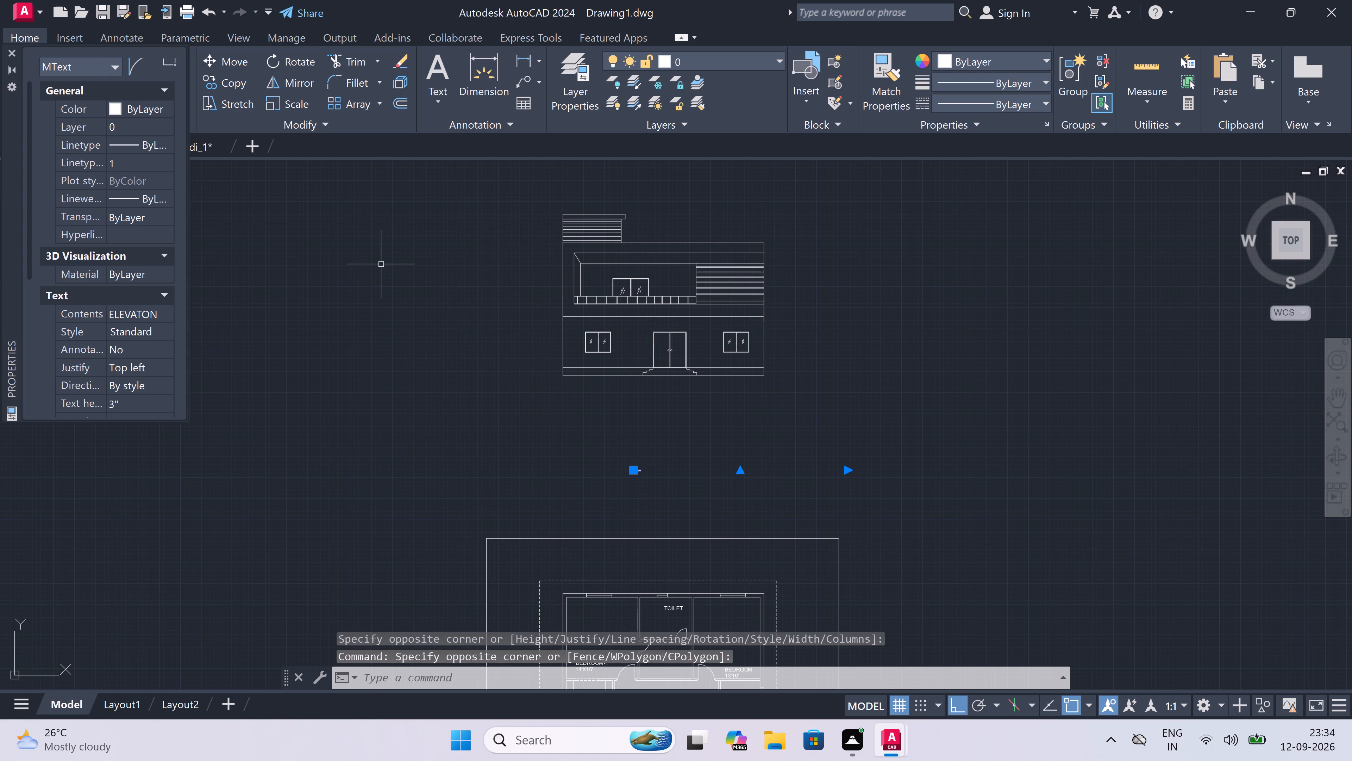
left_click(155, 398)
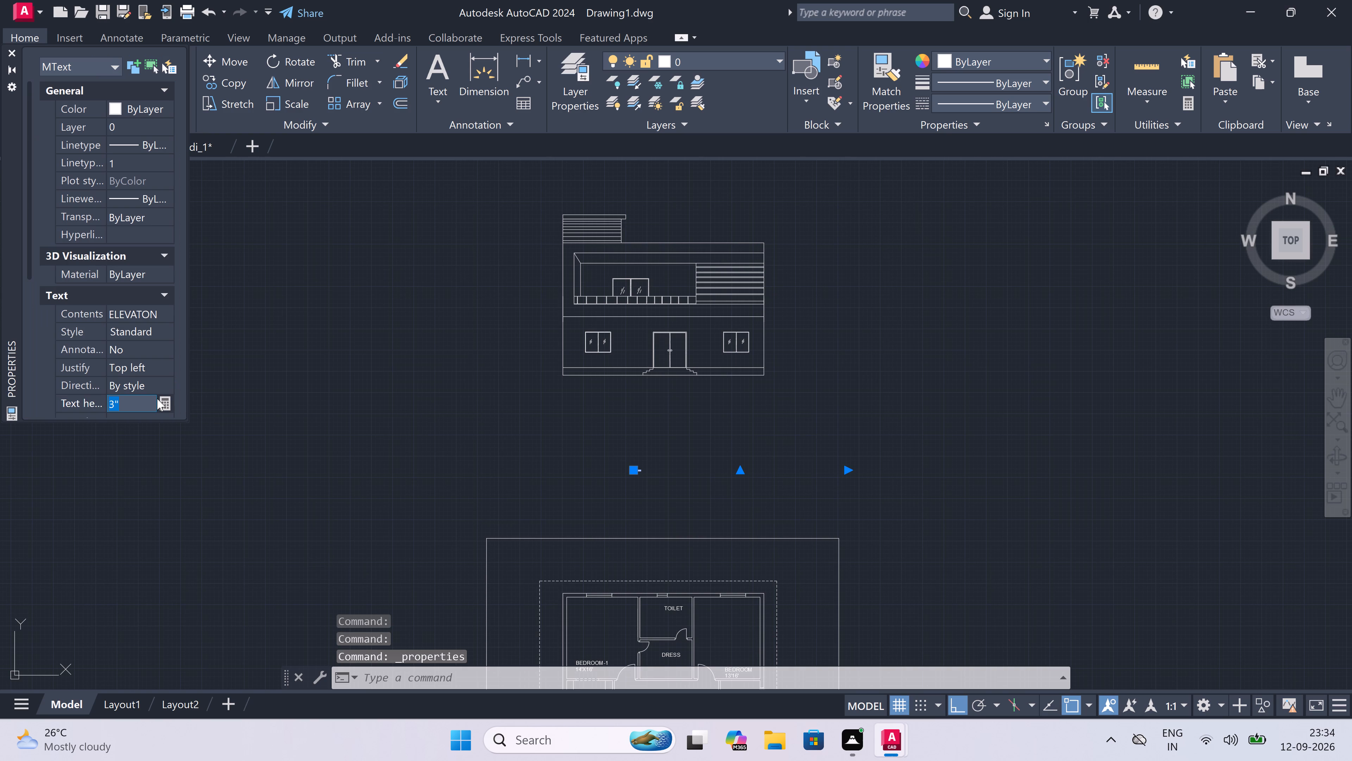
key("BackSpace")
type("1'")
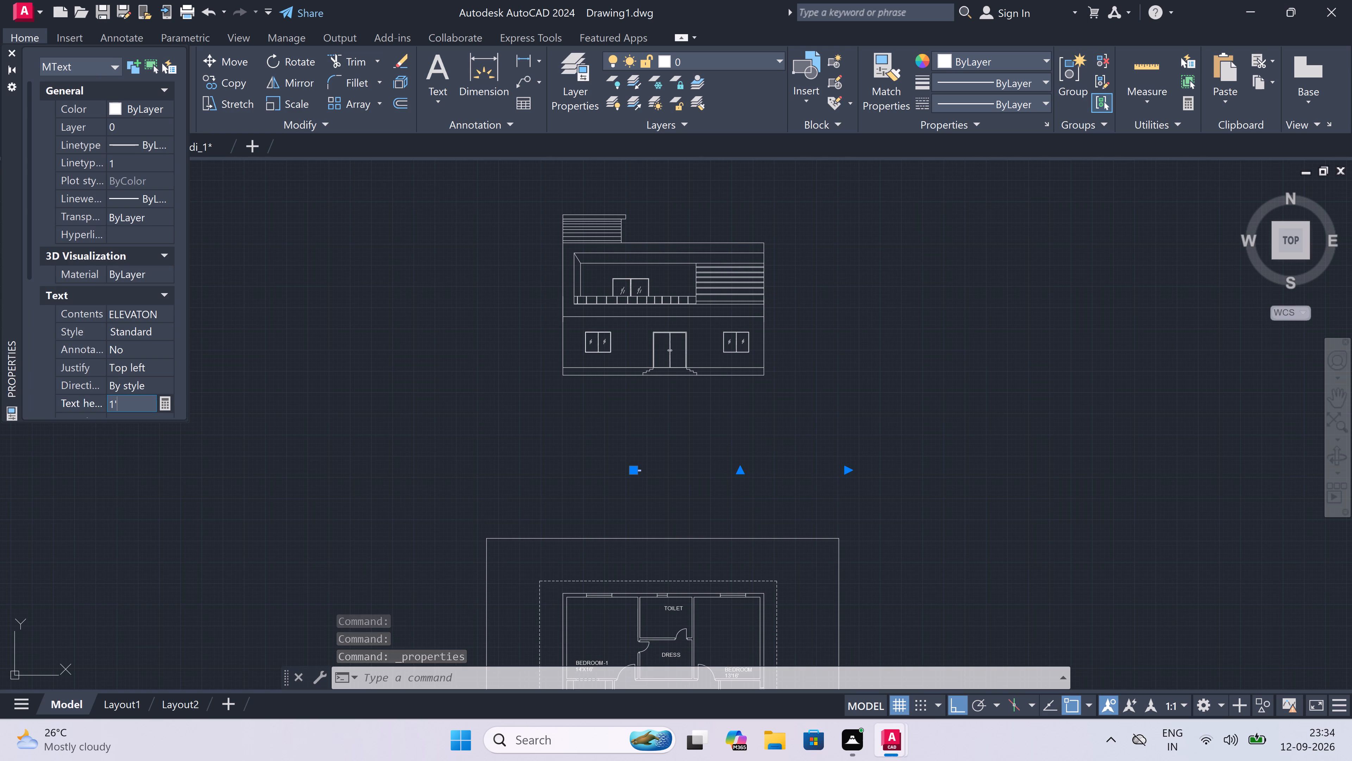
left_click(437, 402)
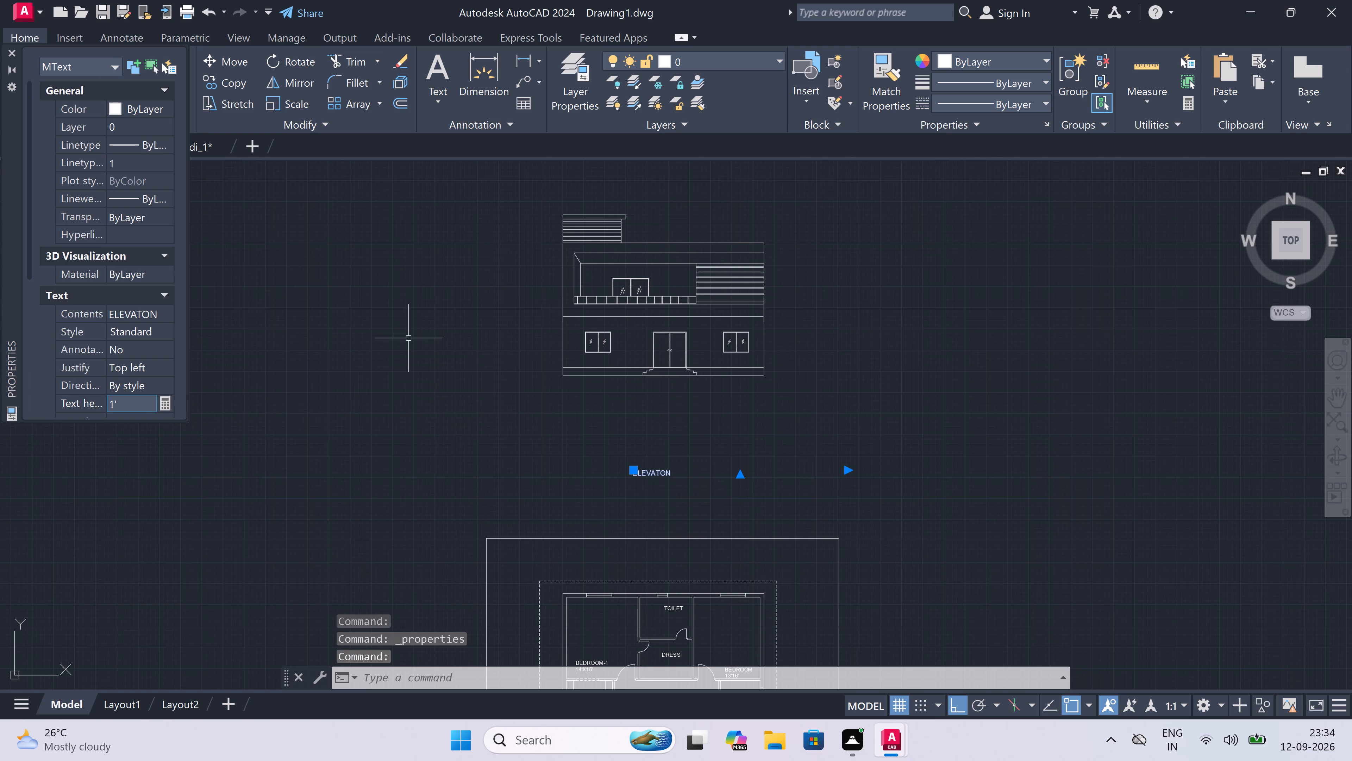
Set the text height of the ELEVATON label to 2' and close its properties.
left_click(147, 396)
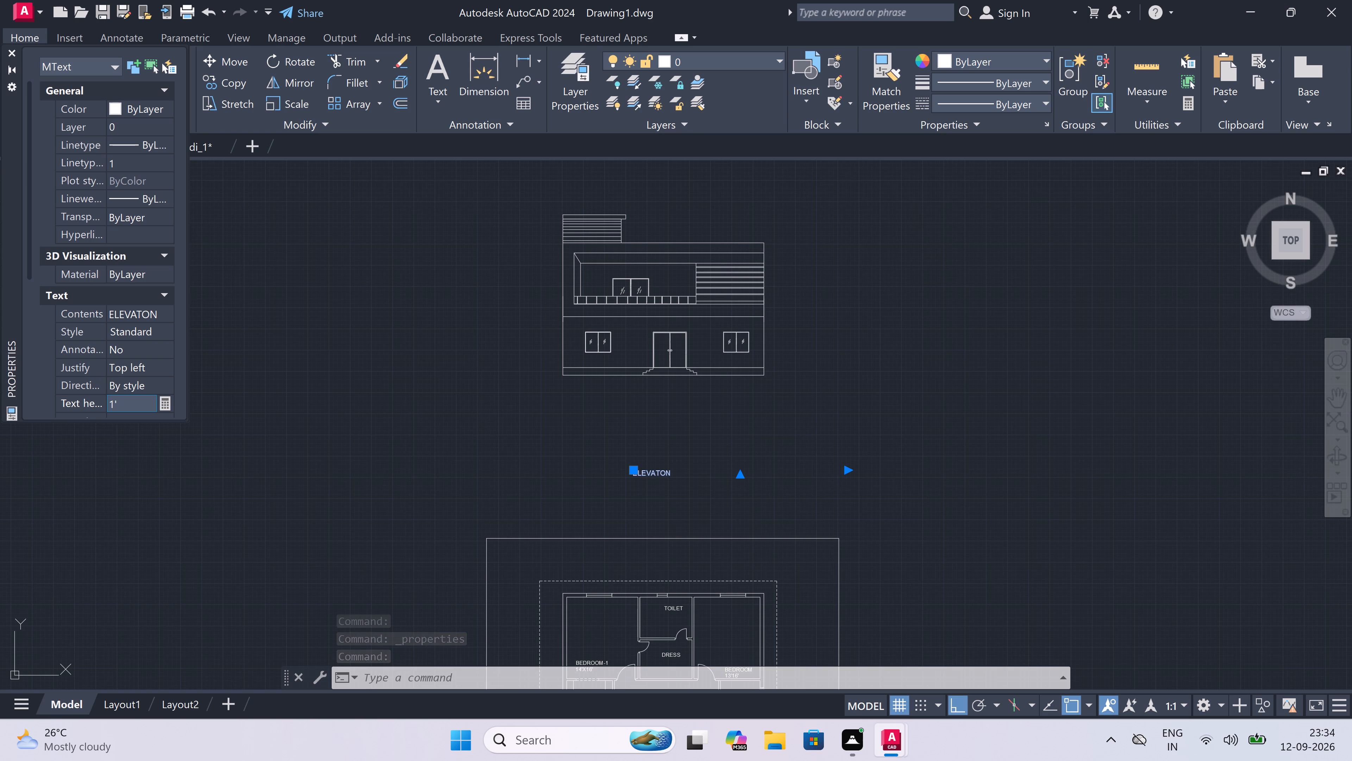
key("BackSpace")
type("2'")
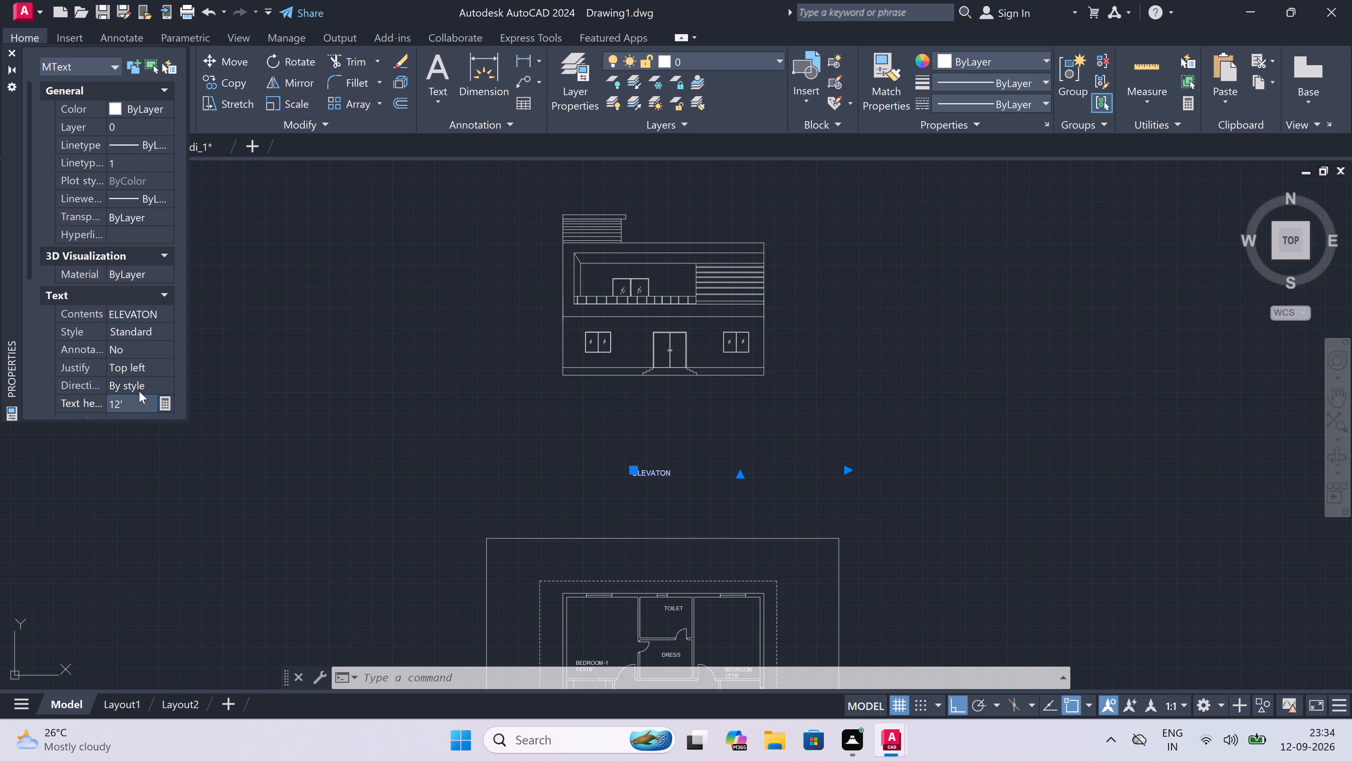
key("BackSpace")
key("BackSpace")
key("BackSpace")
key("BackSpace")
key("BackSpace")
key("BackSpace")
key("BackSpace")
key("BackSpace")
key("BackSpace")
key("BackSpace")
key("BackSpace")
type("2'")
left_click(430, 367)
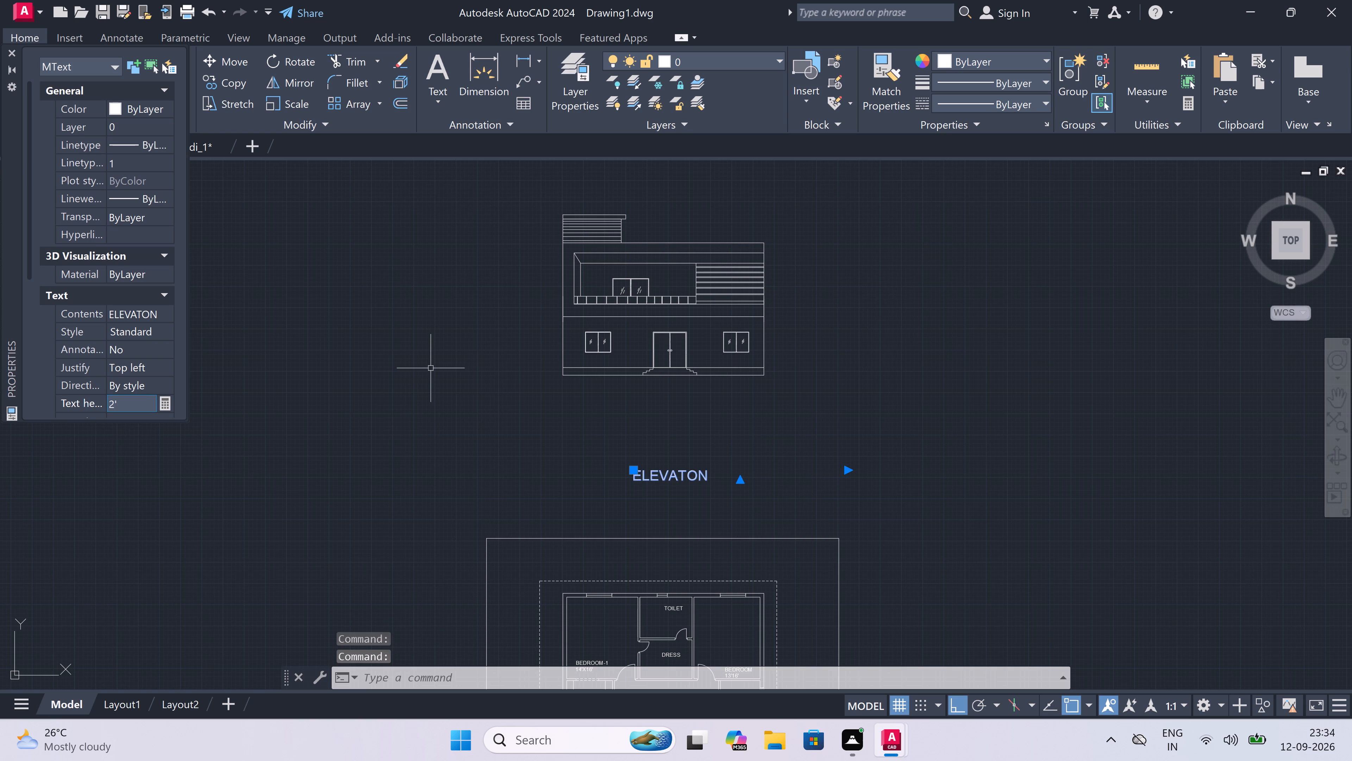
key("Escape")
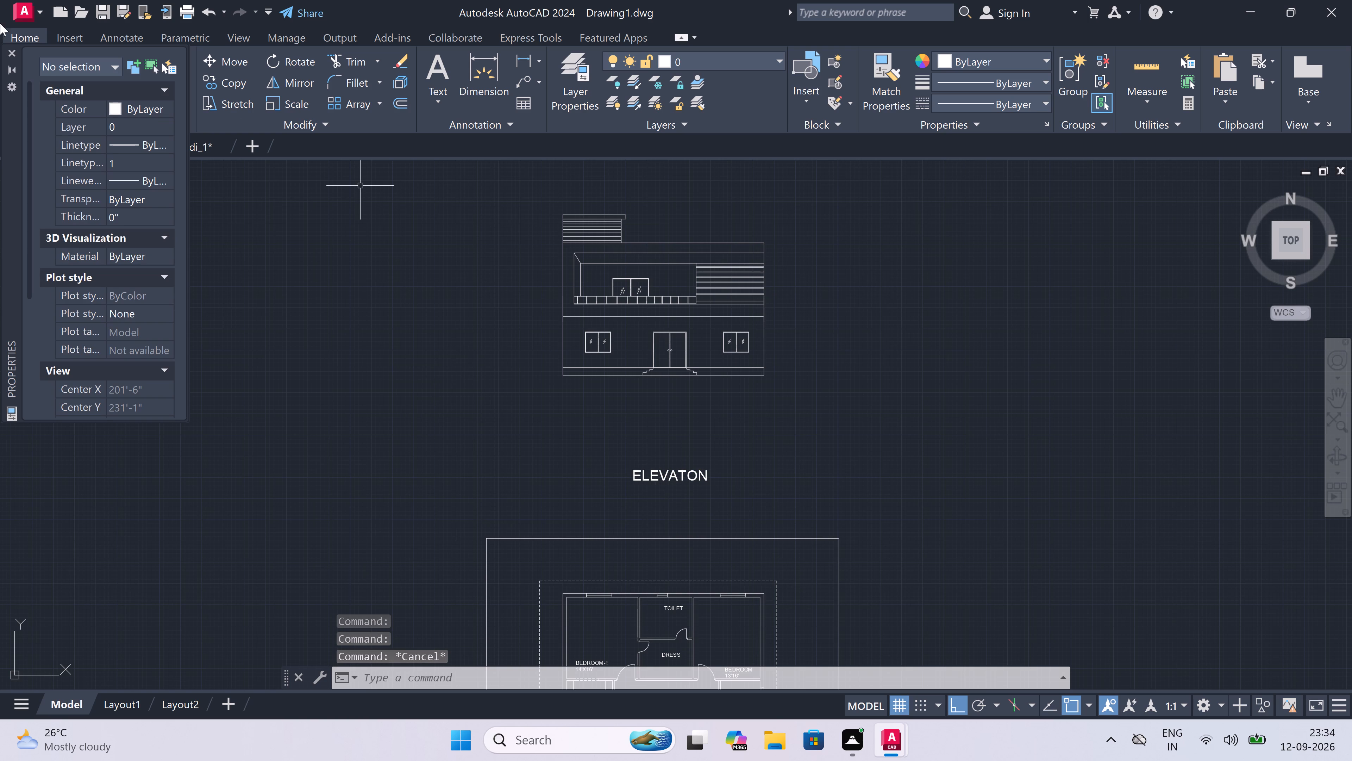
left_click(10, 50)
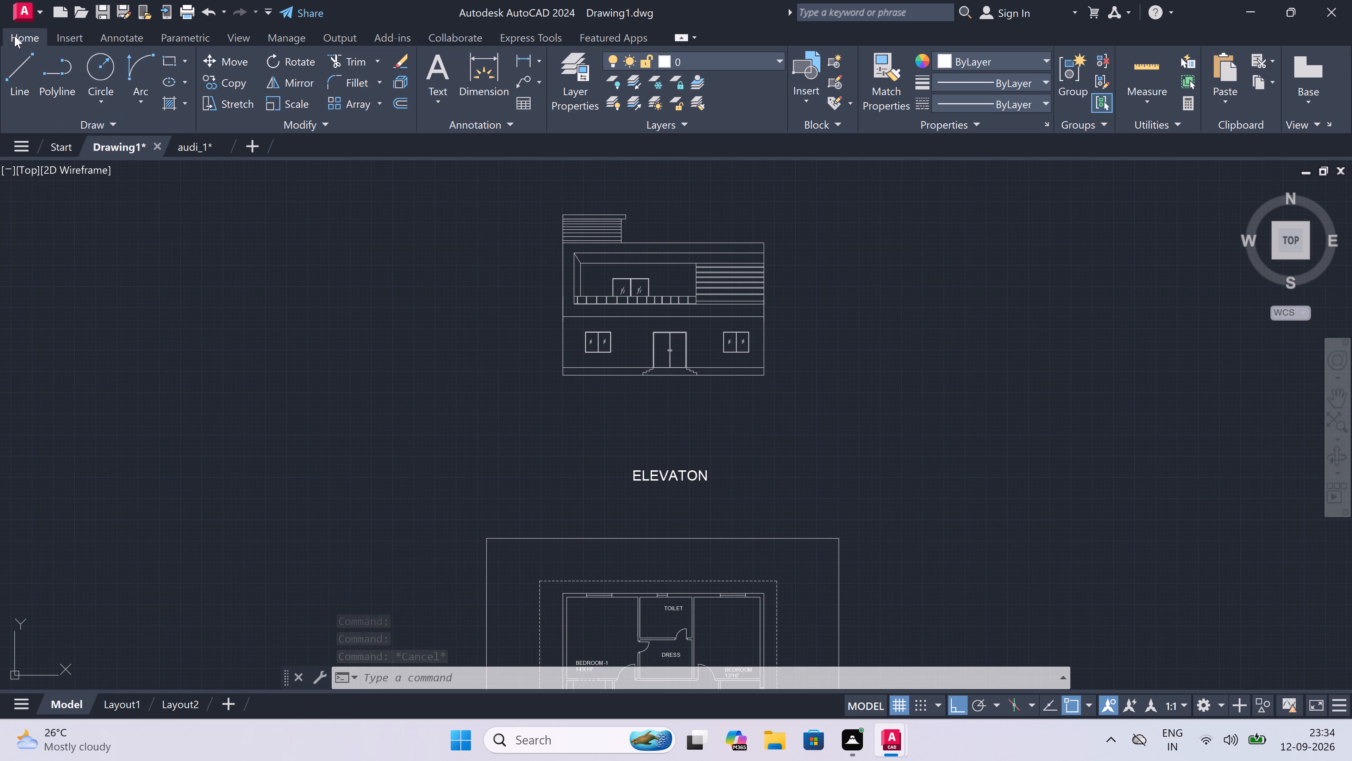
Find the audi_1.dwg car drawing among the recent documents and open it.
left_click(18, 32)
left_click(24, 7)
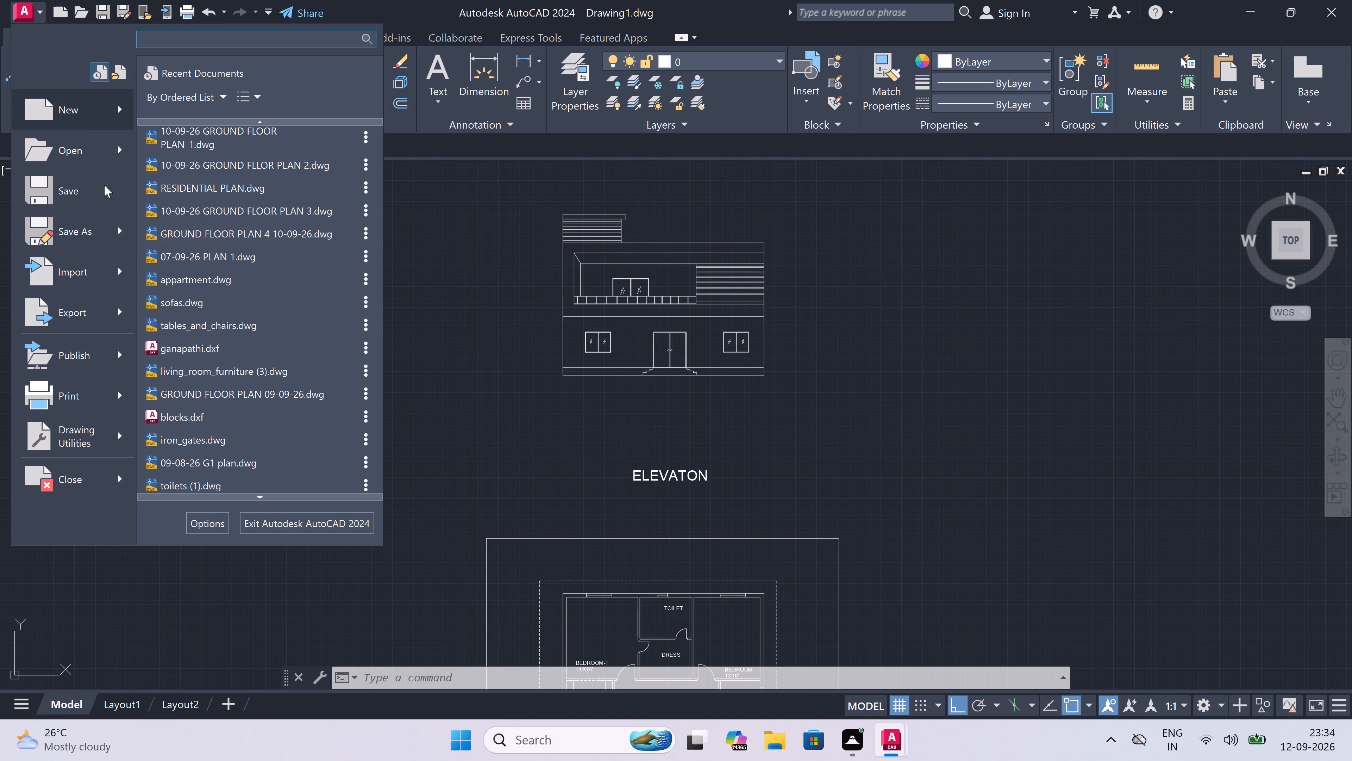
scroll(249, 166, "up", 2)
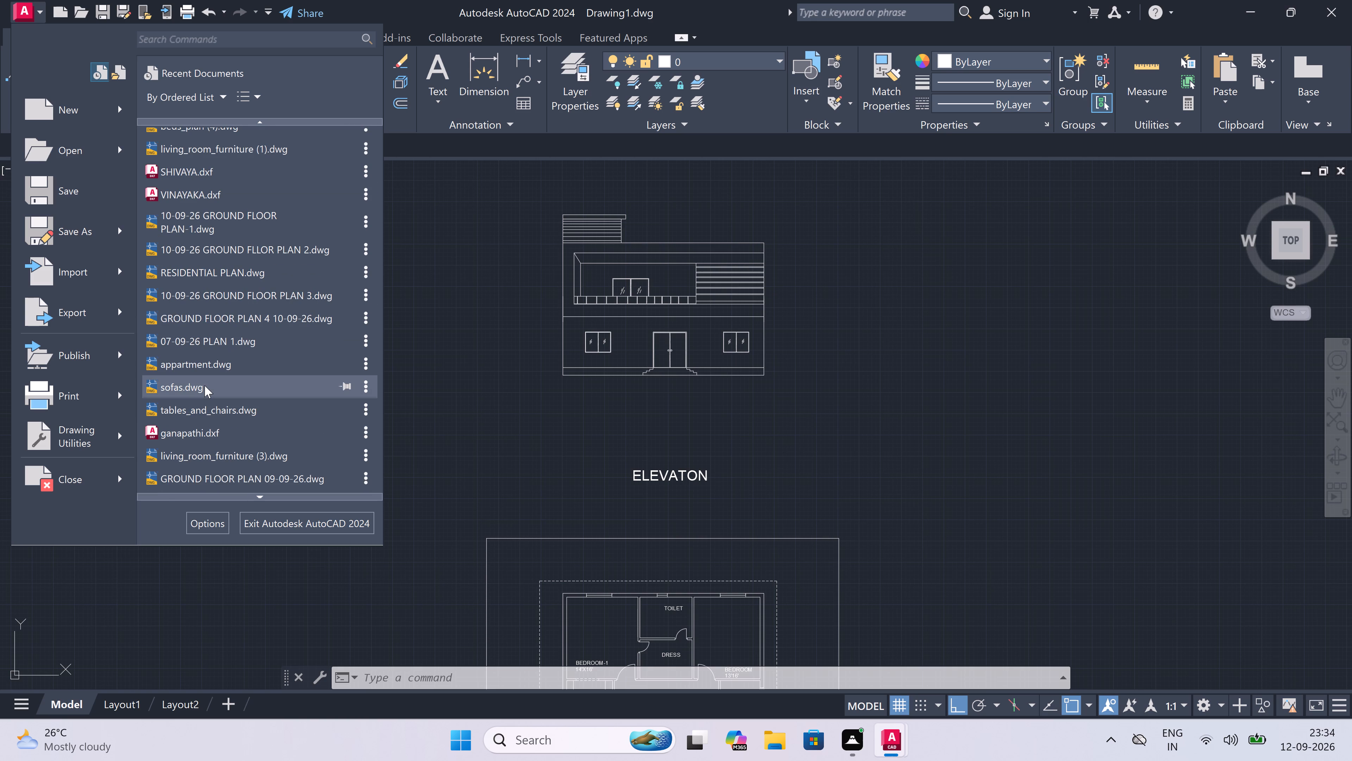
scroll(204, 229, "down", 1)
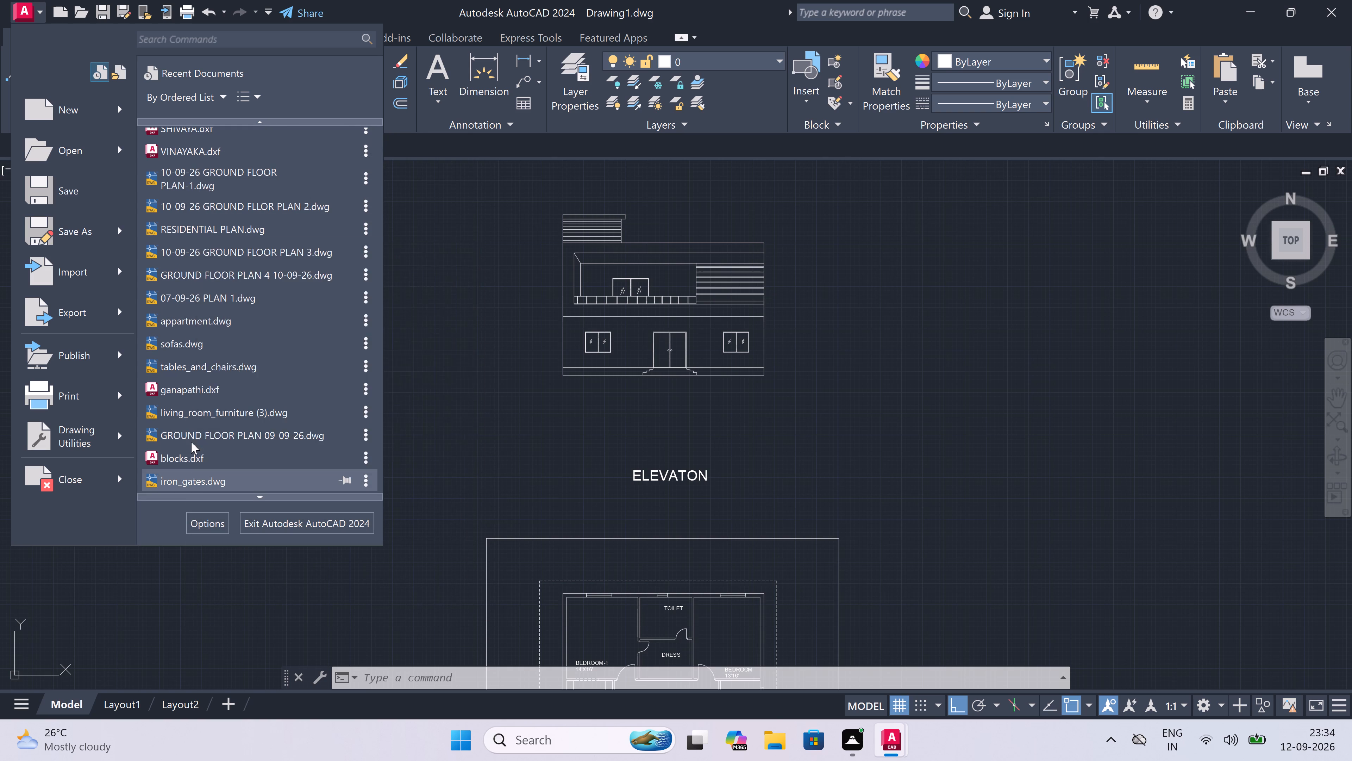
scroll(199, 163, "up", 2)
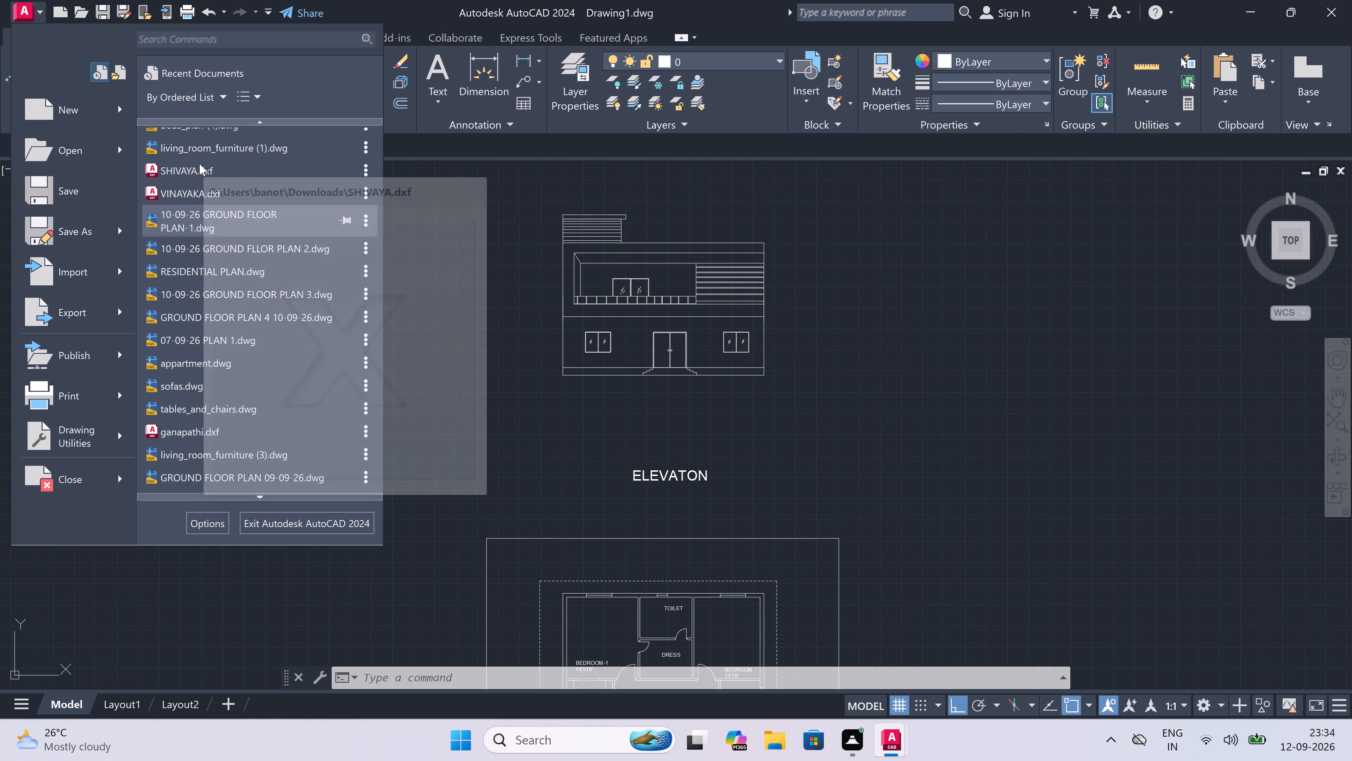
scroll(199, 163, "up", 2)
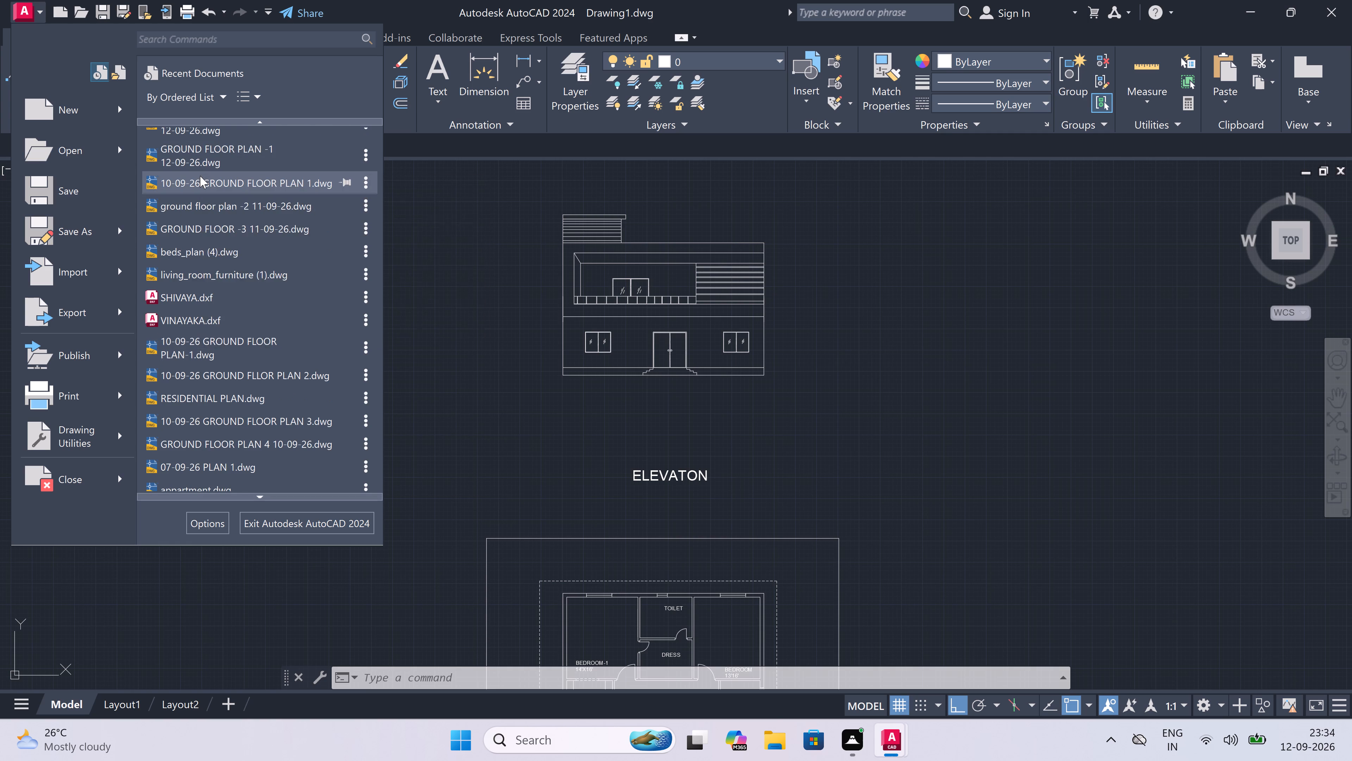
scroll(201, 176, "up", 4)
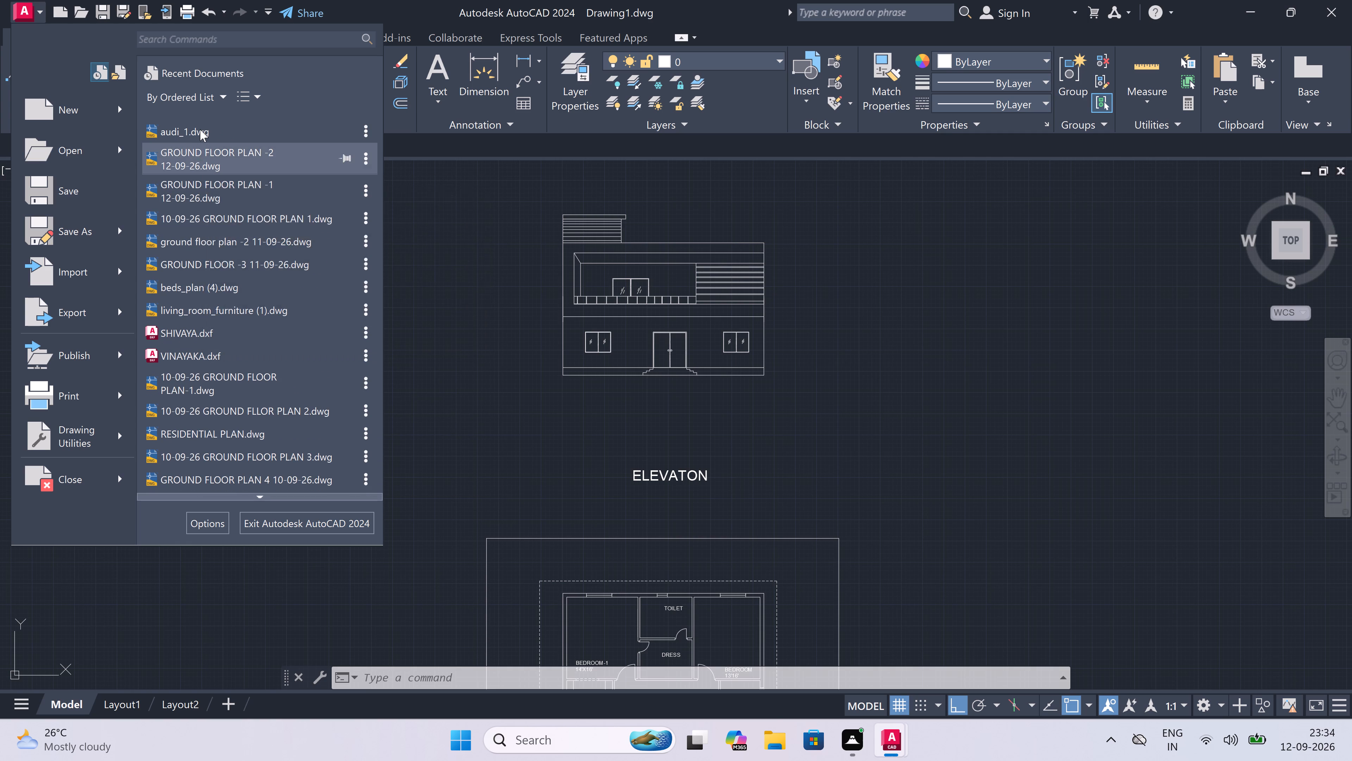
double_click(200, 129)
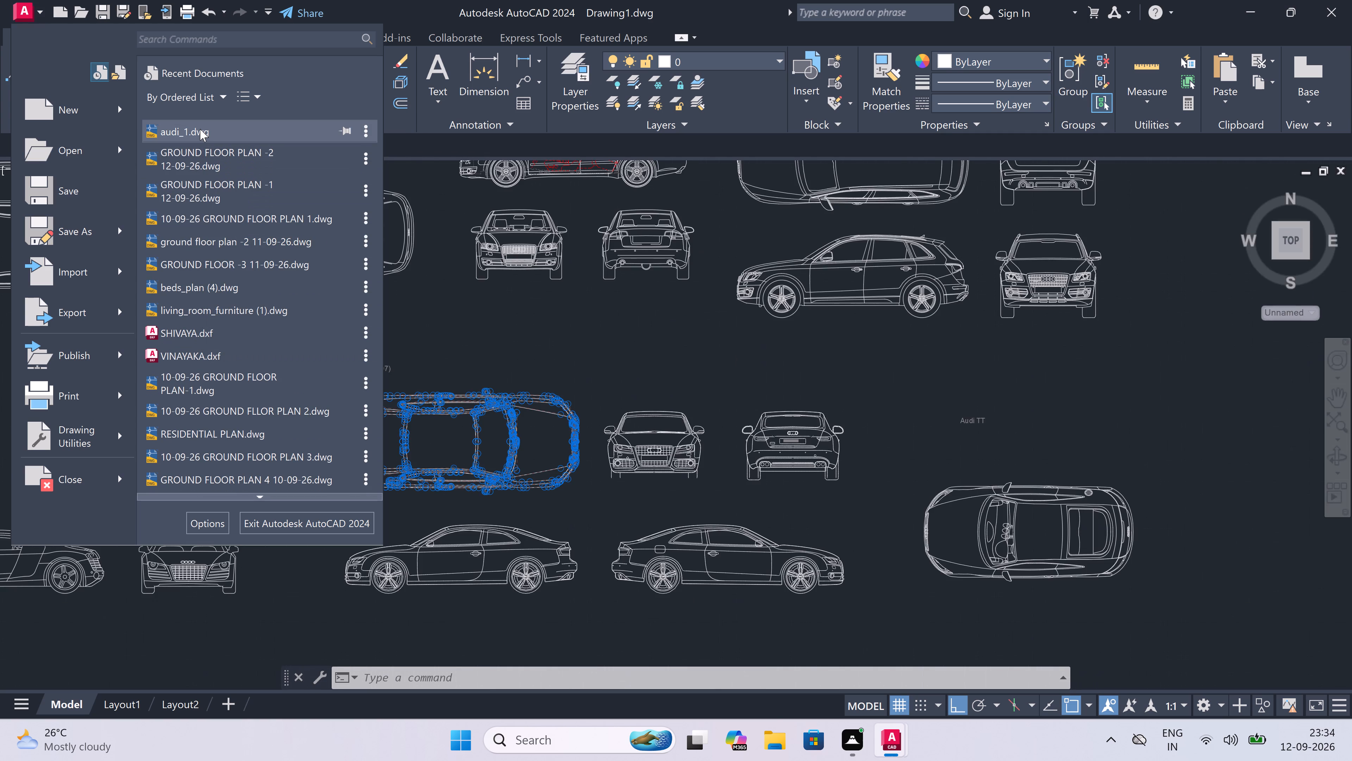
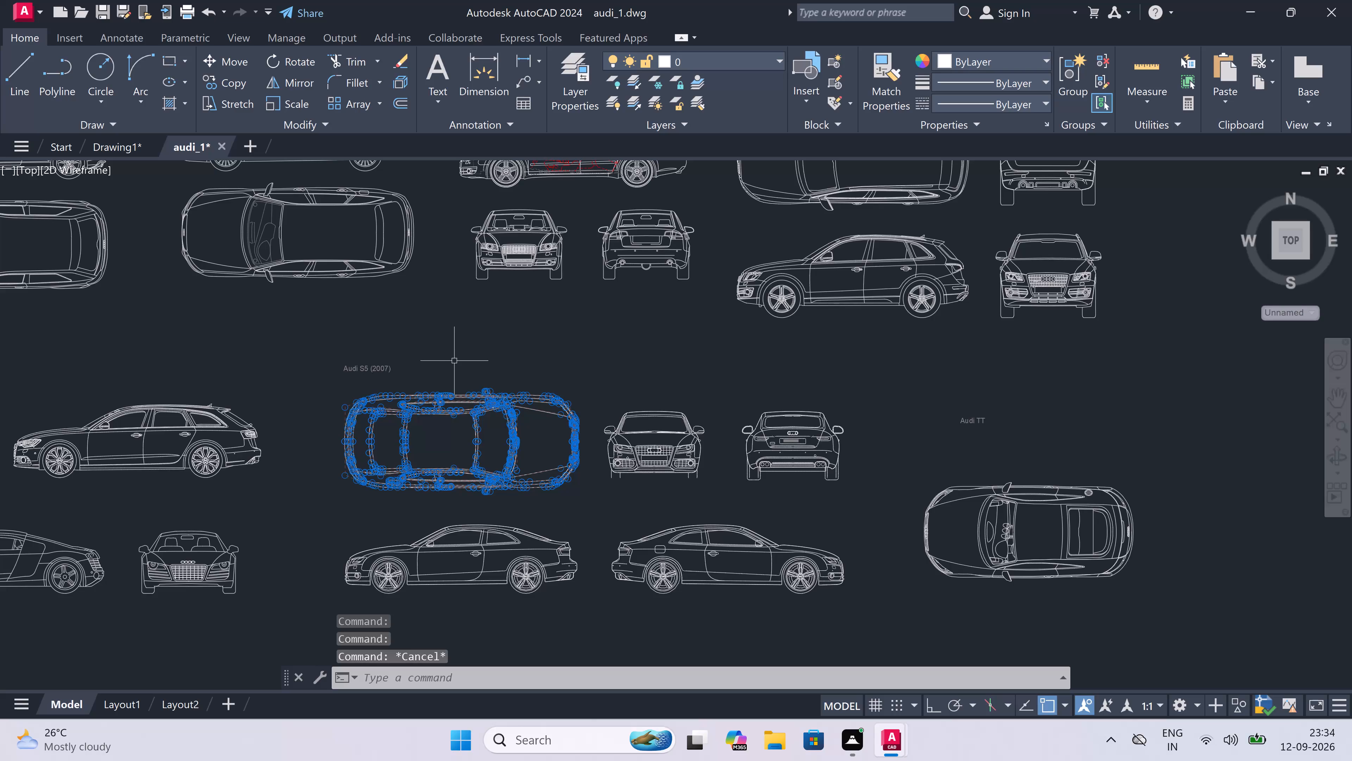
Copy to the clipboard the rear view of the Audi saloon whose side view has red linework.
scroll(561, 203, "up", 3)
scroll(565, 207, "down", 4)
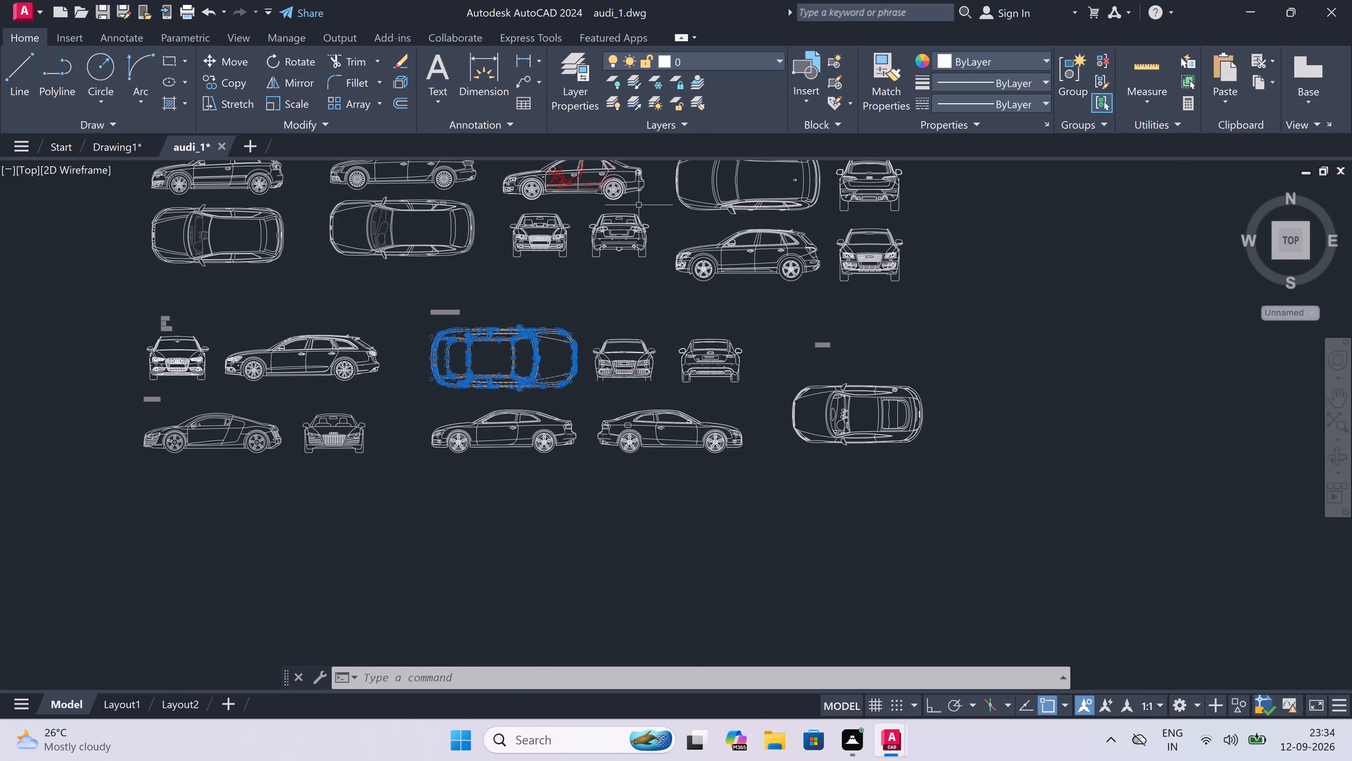
scroll(639, 215, "down", 2)
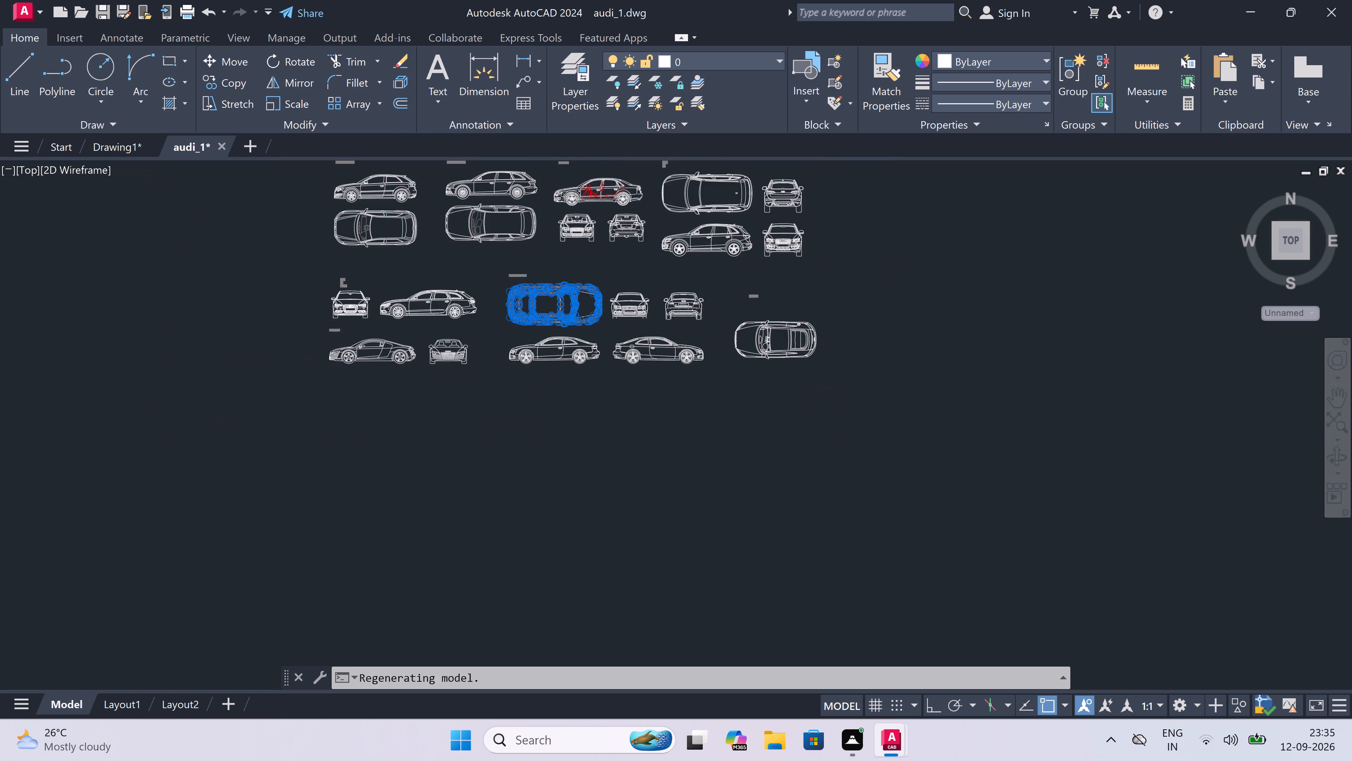
scroll(735, 187, "up", 4)
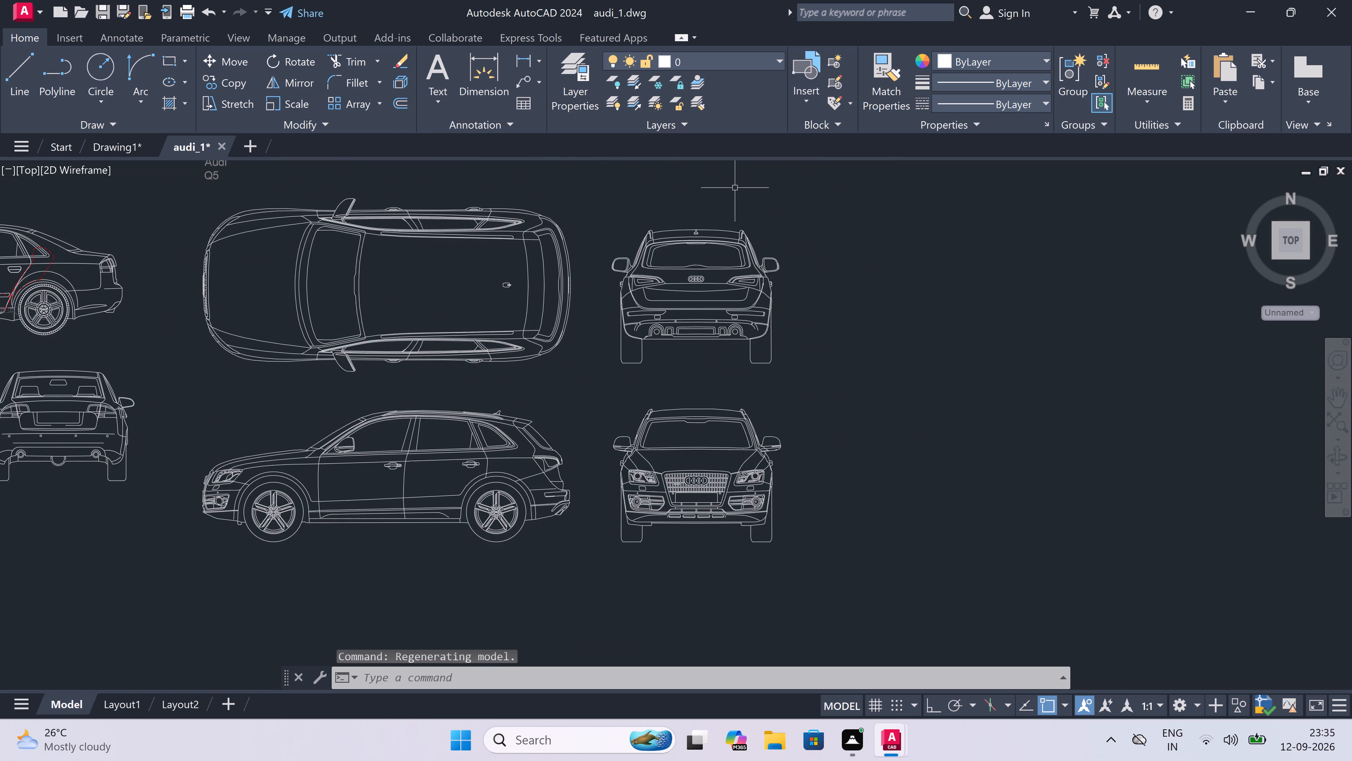
scroll(766, 198, "down", 2)
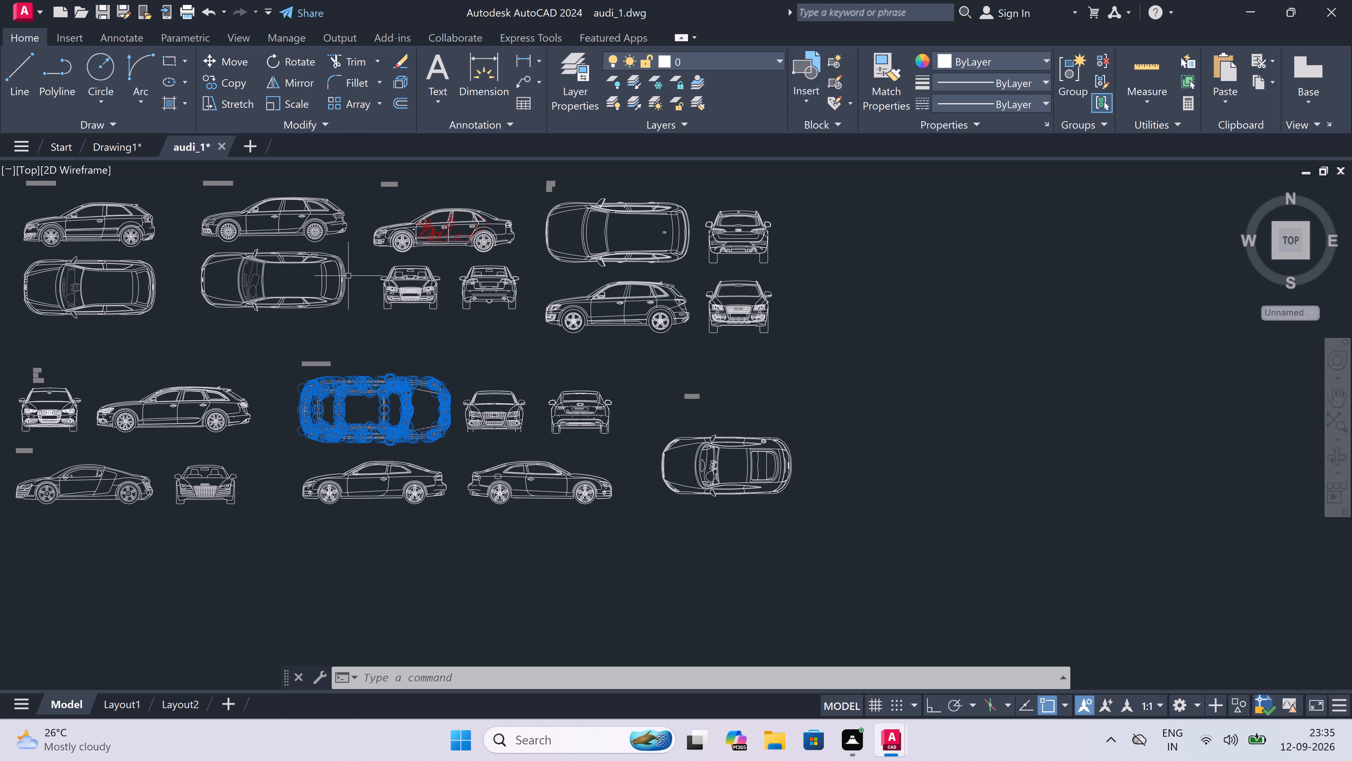
scroll(443, 269, "up", 2)
scroll(571, 272, "up", 2)
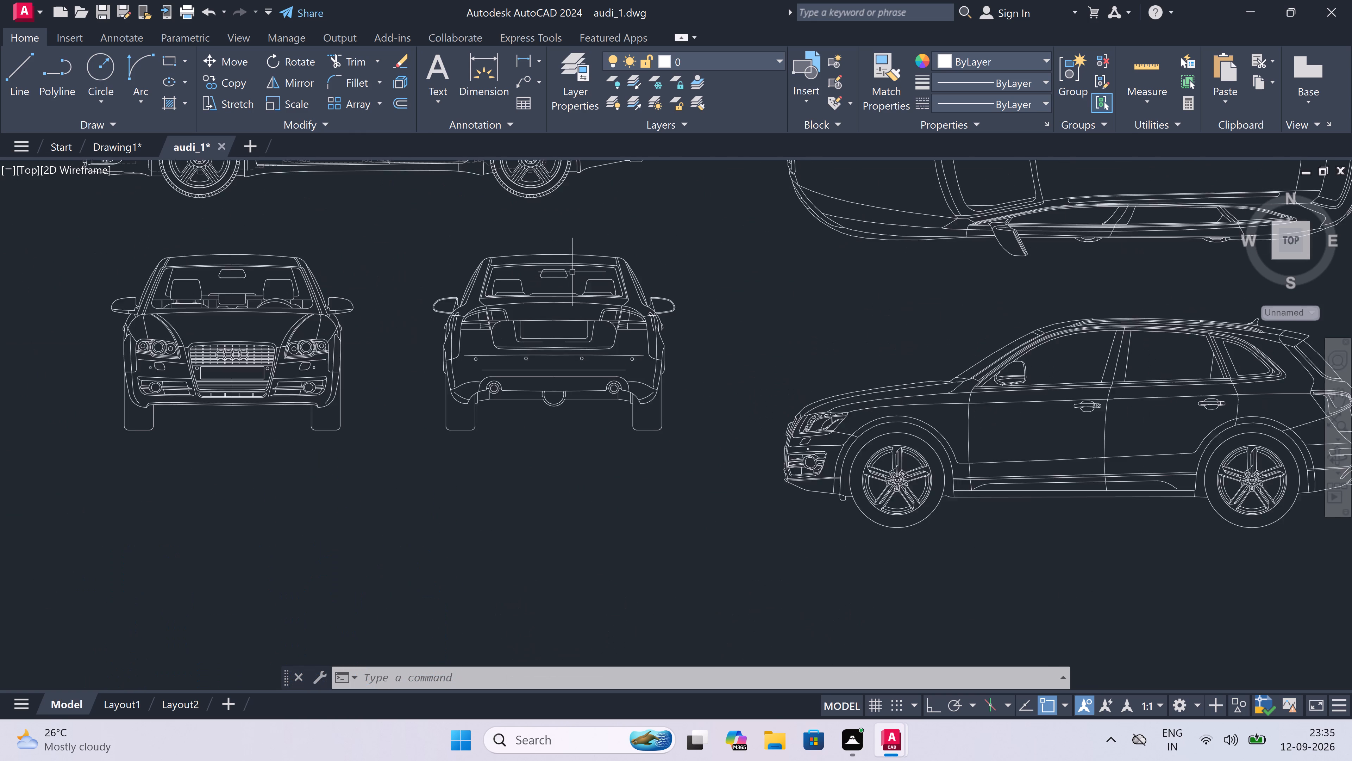
scroll(572, 272, "down", 1)
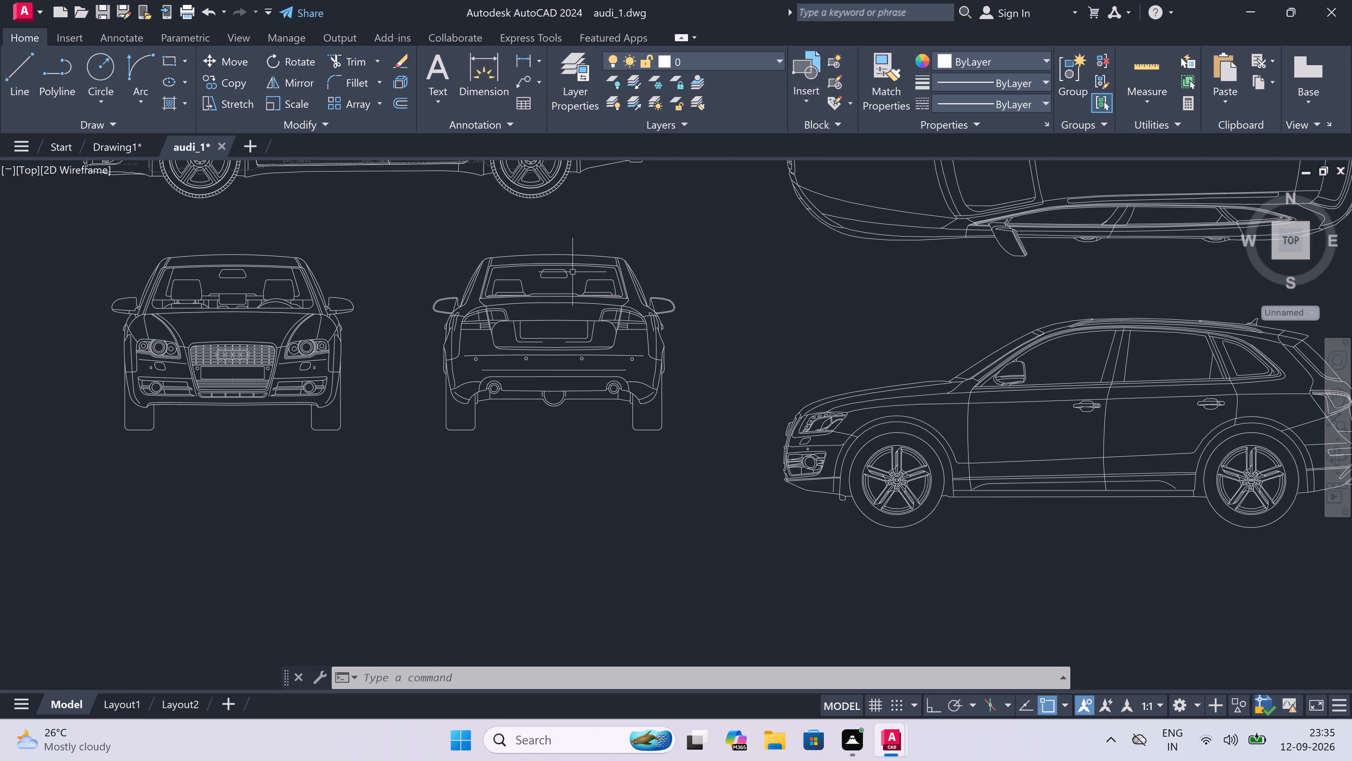
left_click_drag(692, 218, 686, 226)
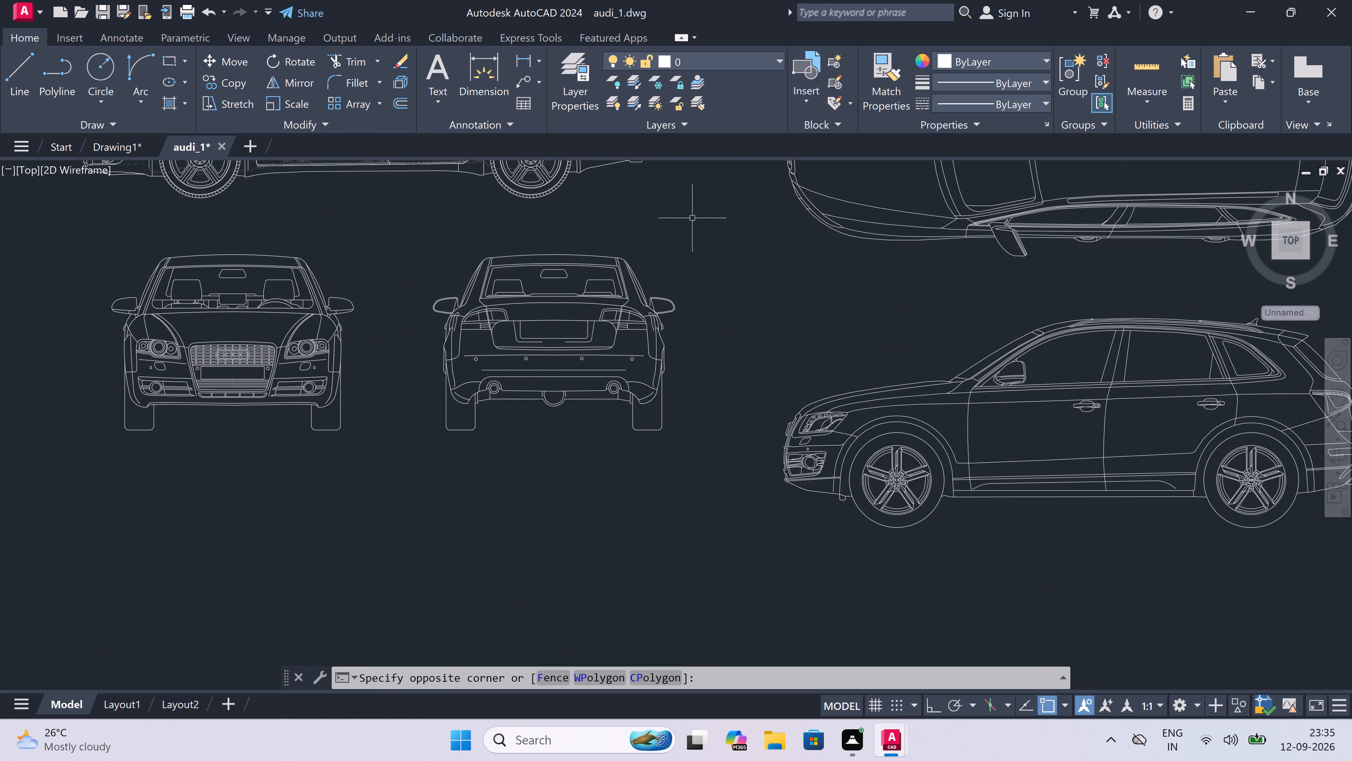
left_click(367, 451)
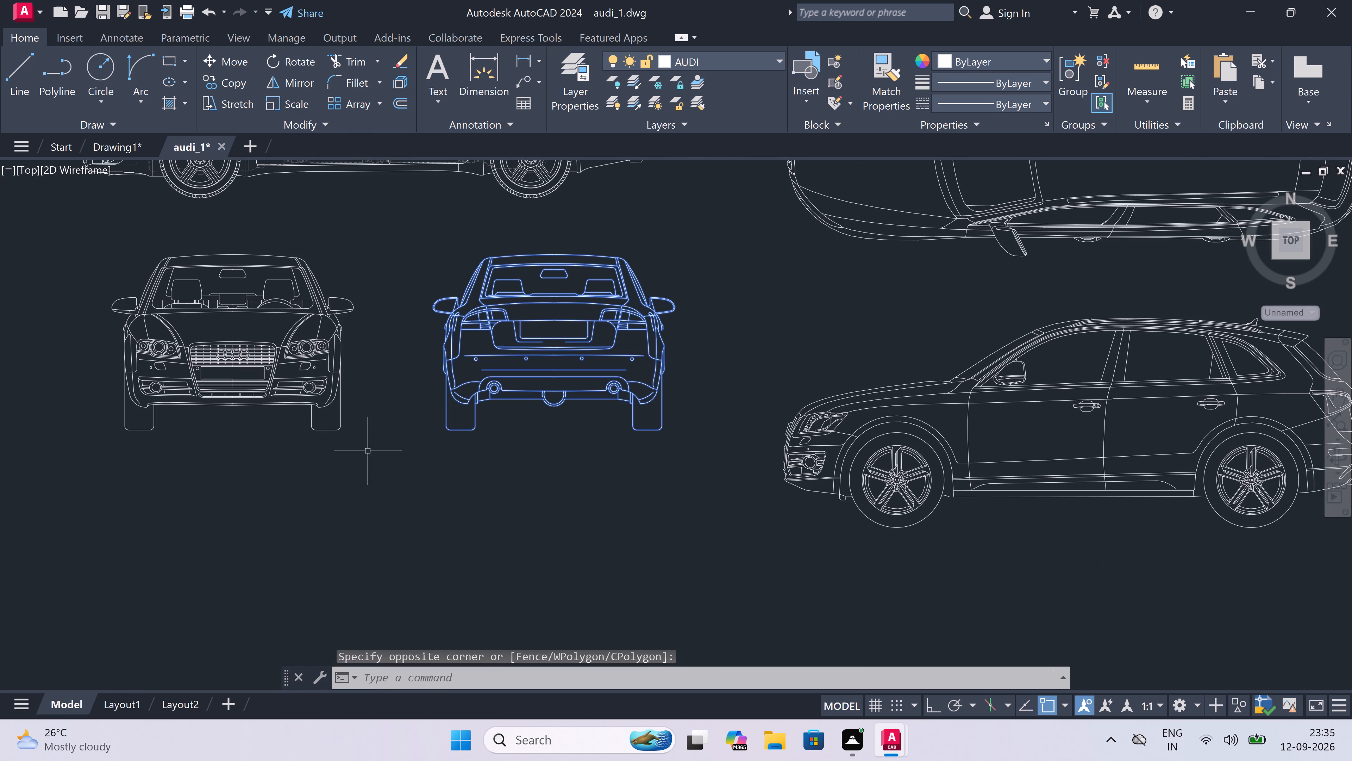
key("ctrl+c")
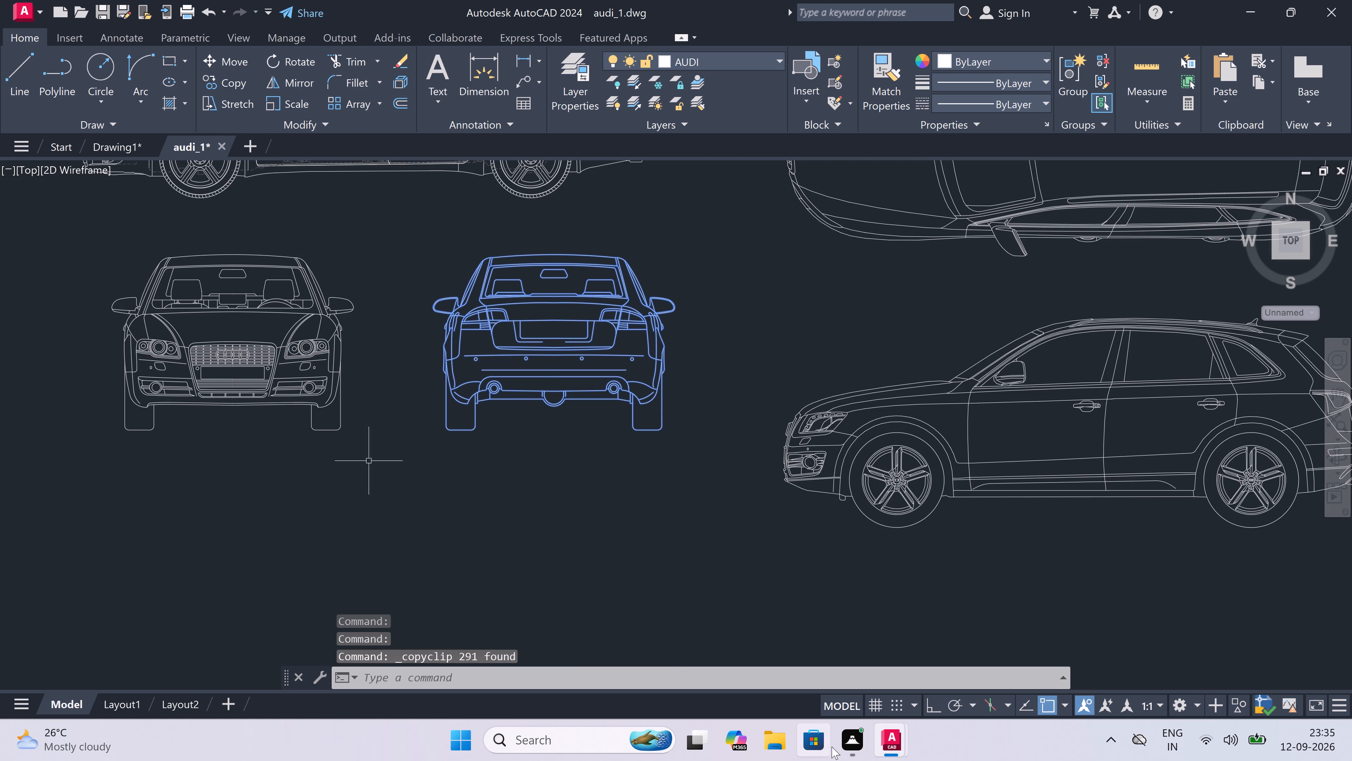
Switch to Drawing1 and paste the car's rear view into the empty space east of the floor plan.
left_click(825, 649)
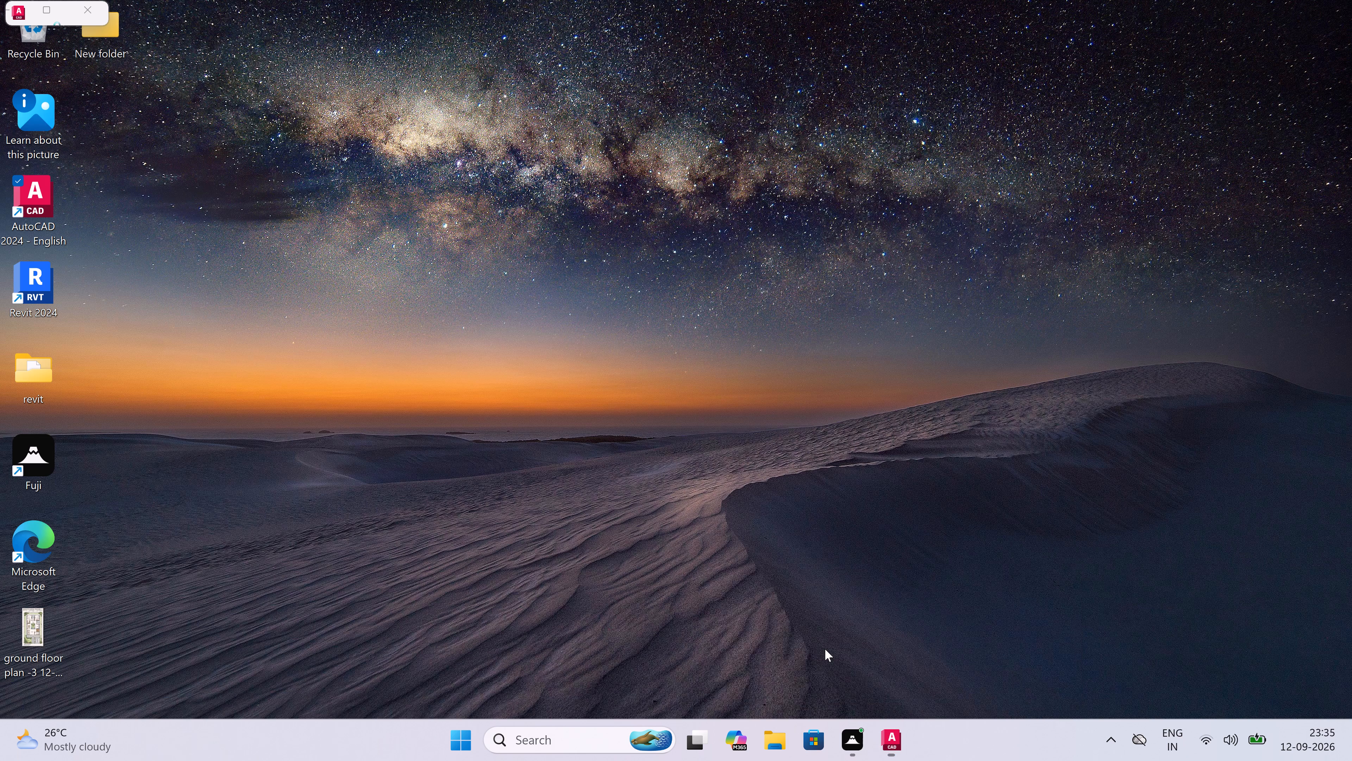
key("ctrl+v")
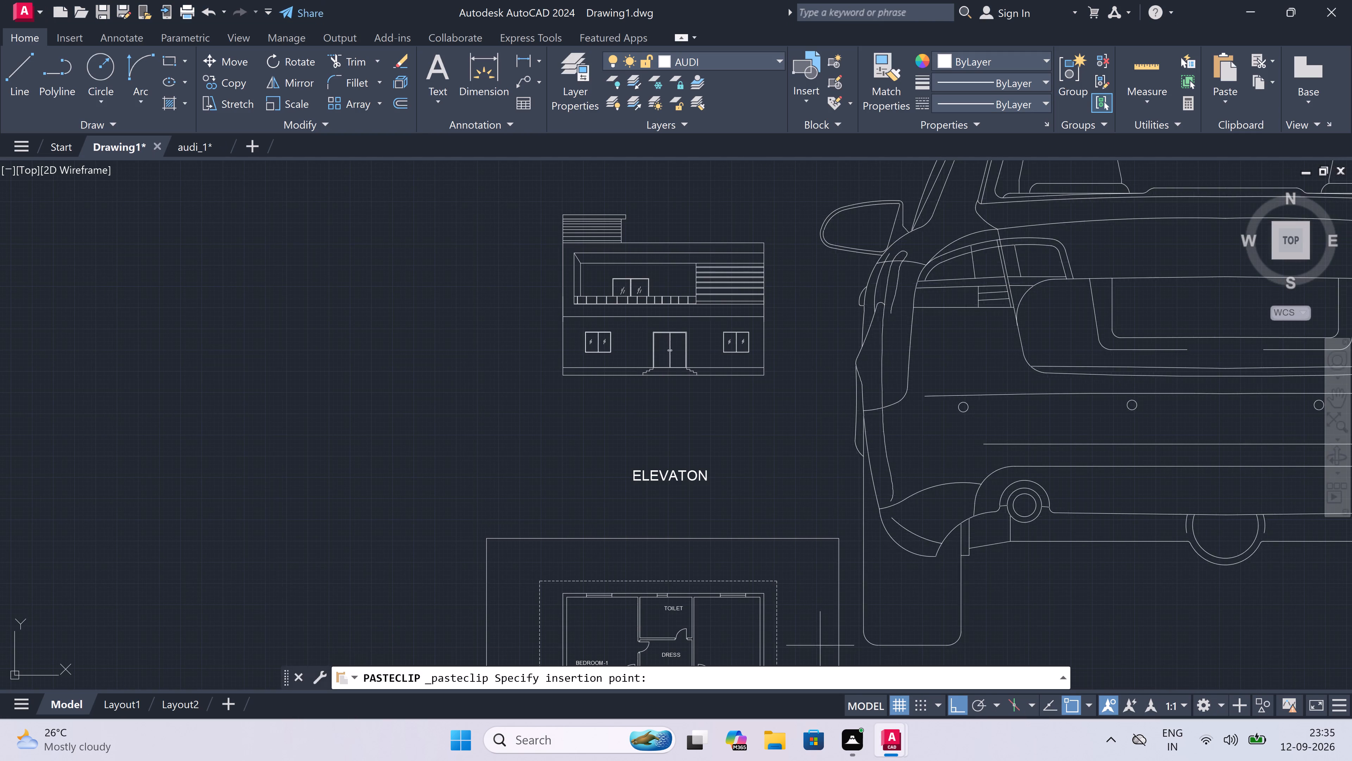
scroll(726, 585, "down", 7)
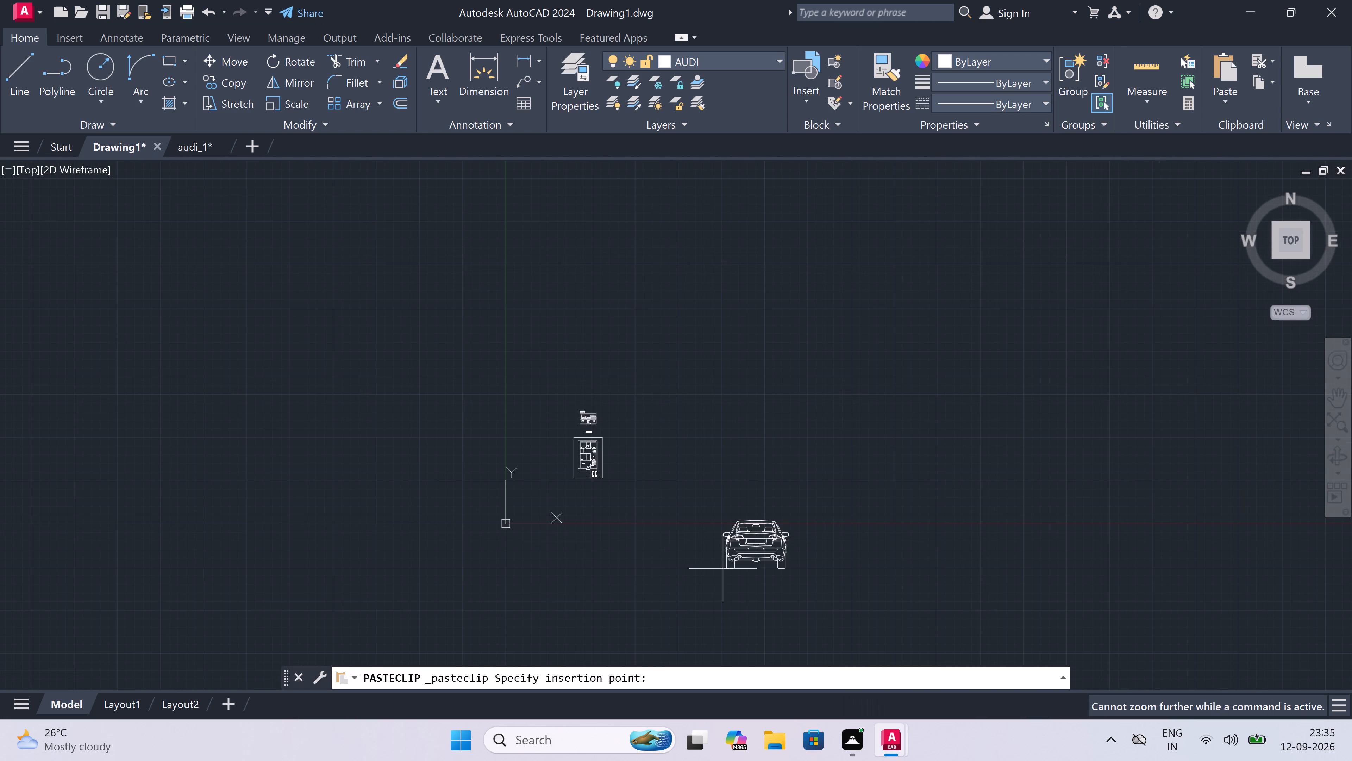
scroll(723, 569, "up", 1)
left_click(673, 412)
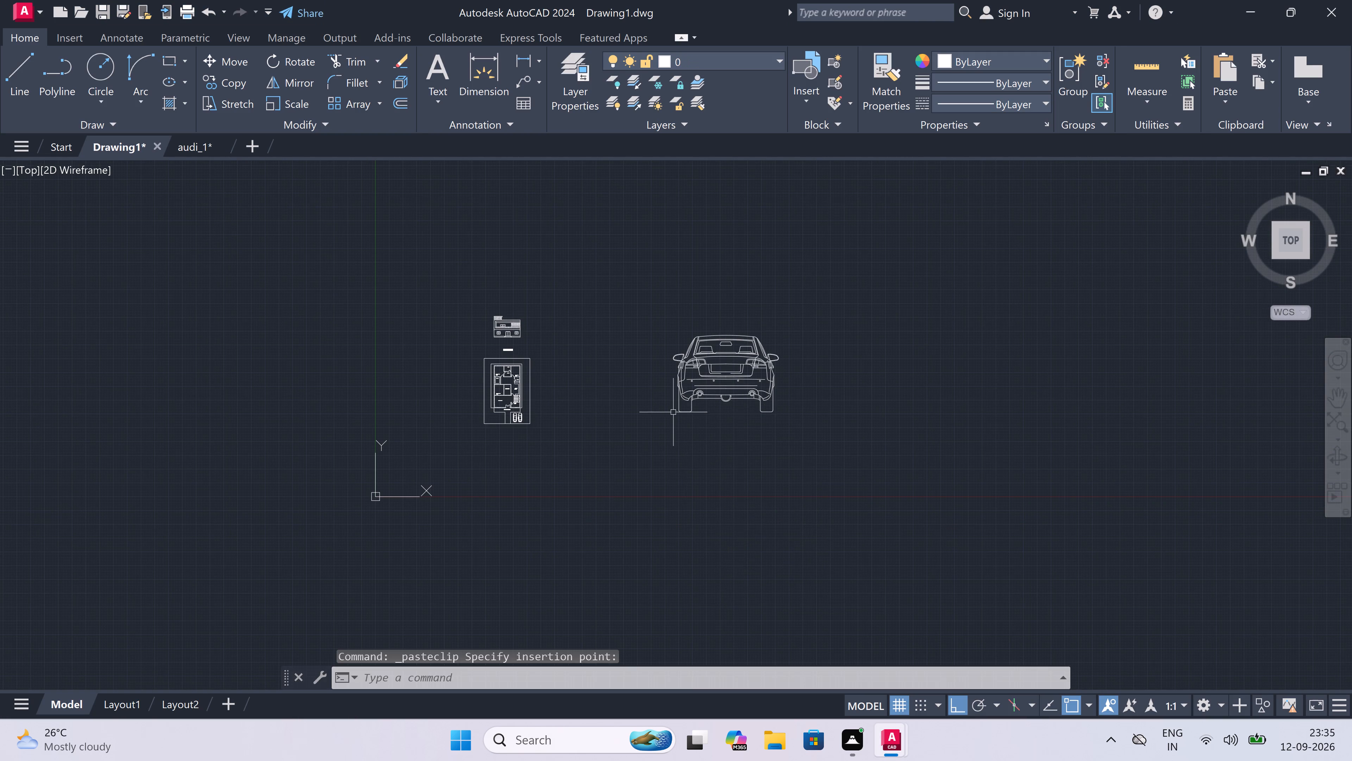
Scale the pasted car's rear view down freehand to a small fraction of its size.
left_click_drag(783, 296, 728, 391)
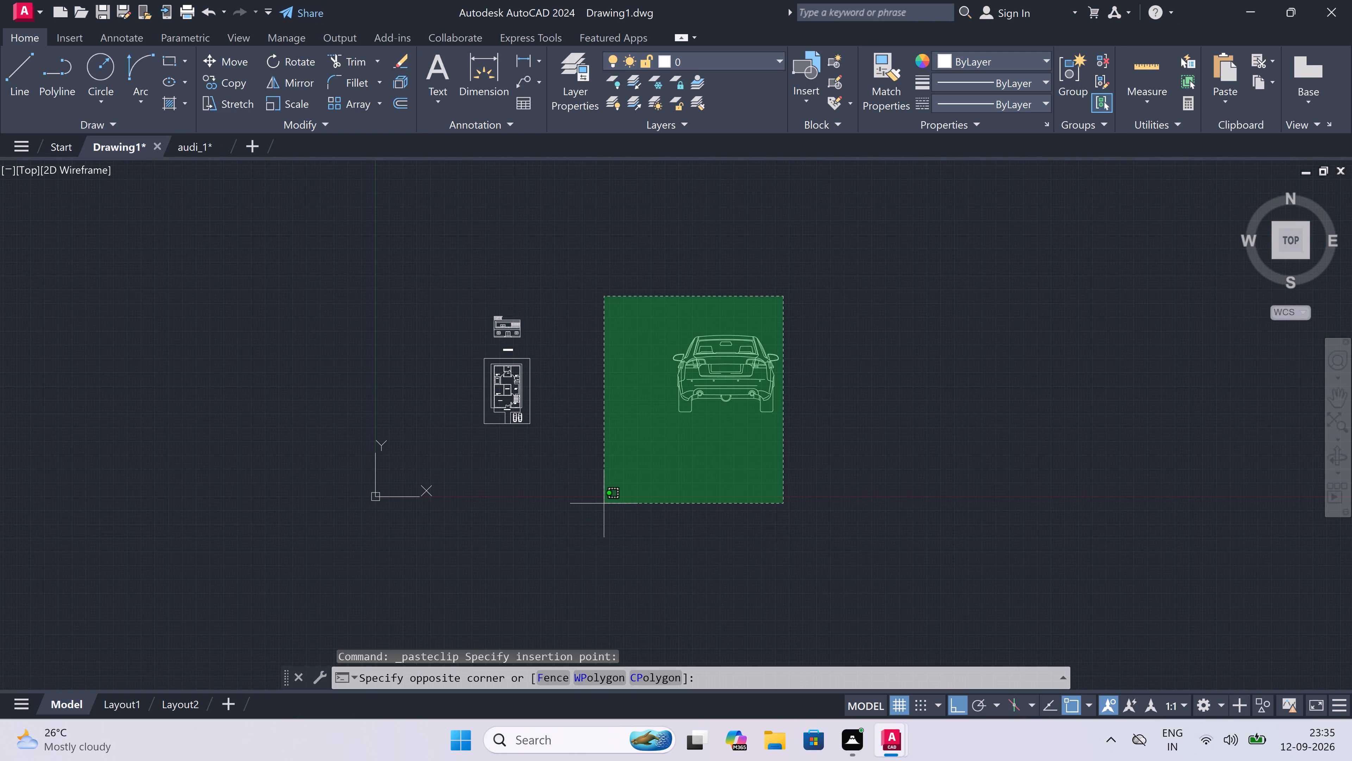
left_click(614, 455)
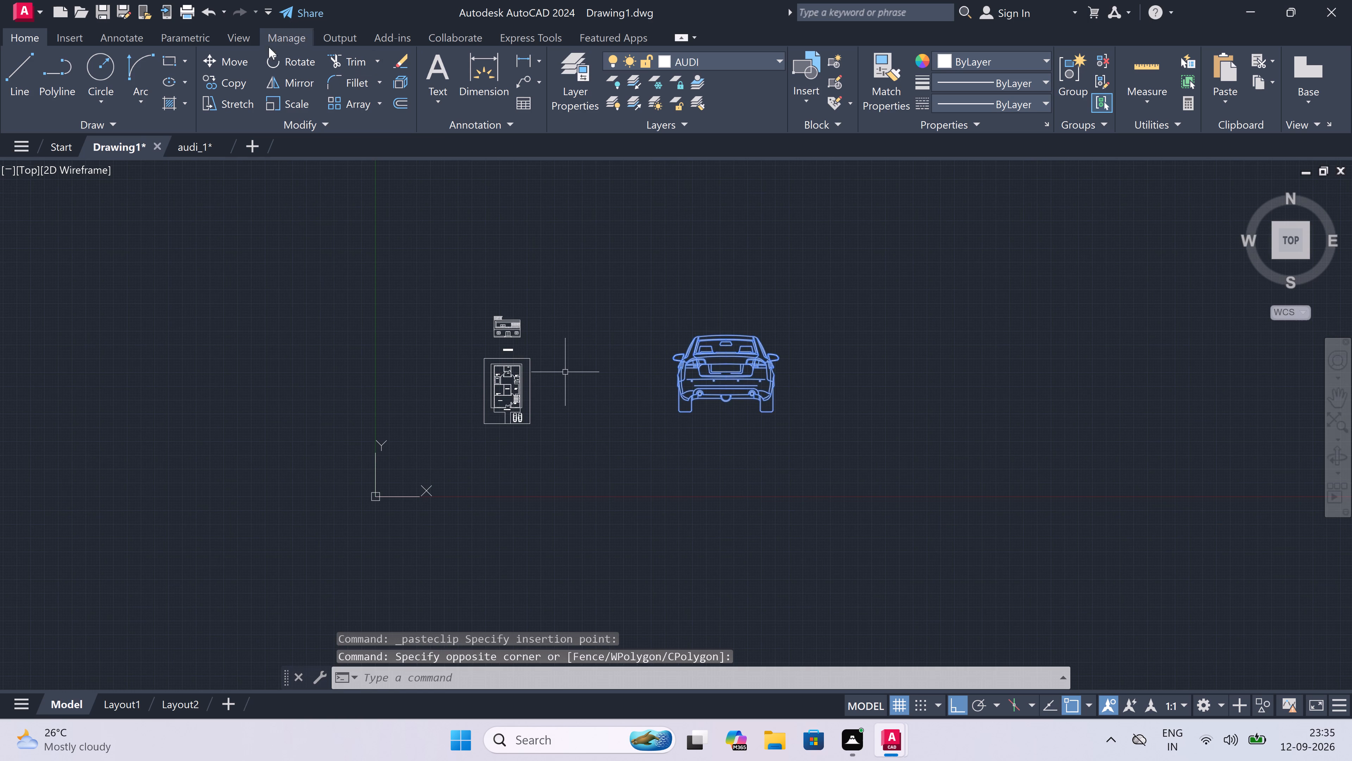
left_click(287, 96)
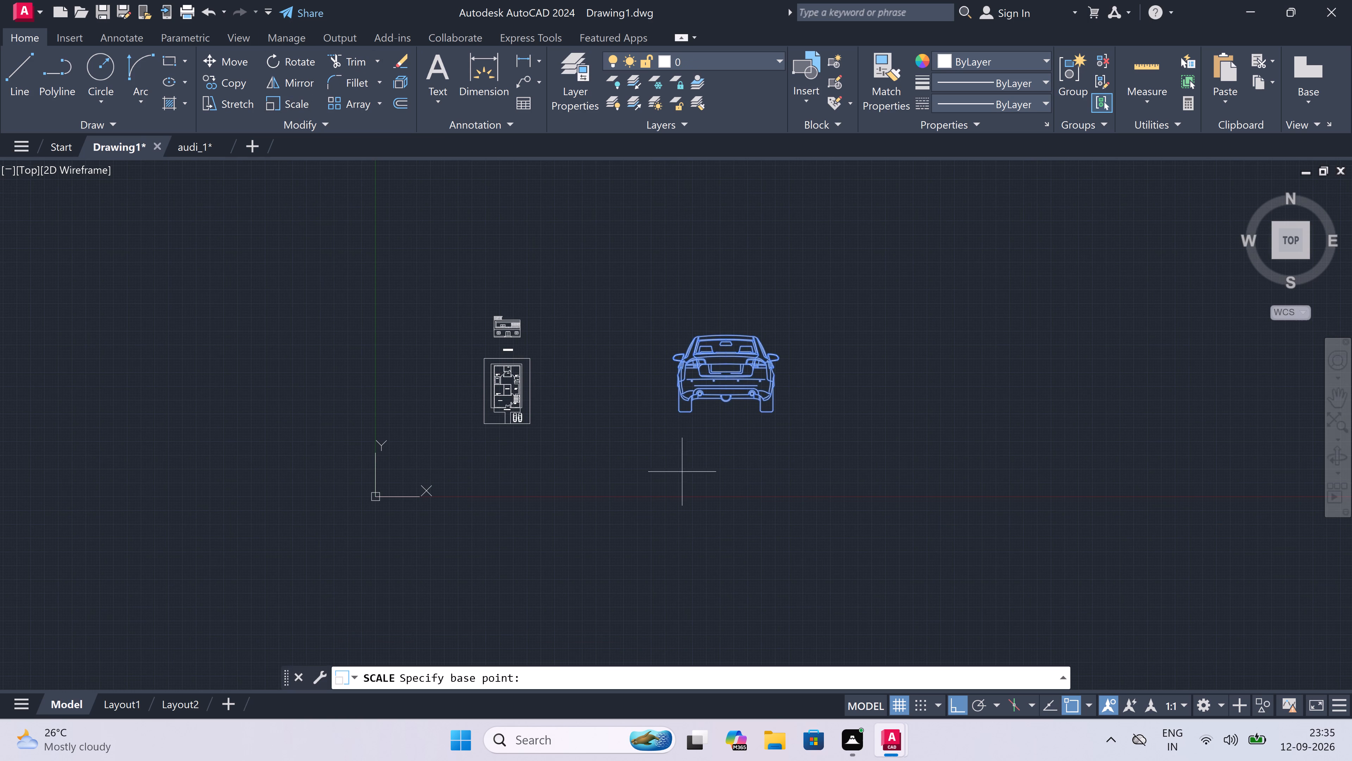
left_click(708, 387)
scroll(720, 349, "down", 2)
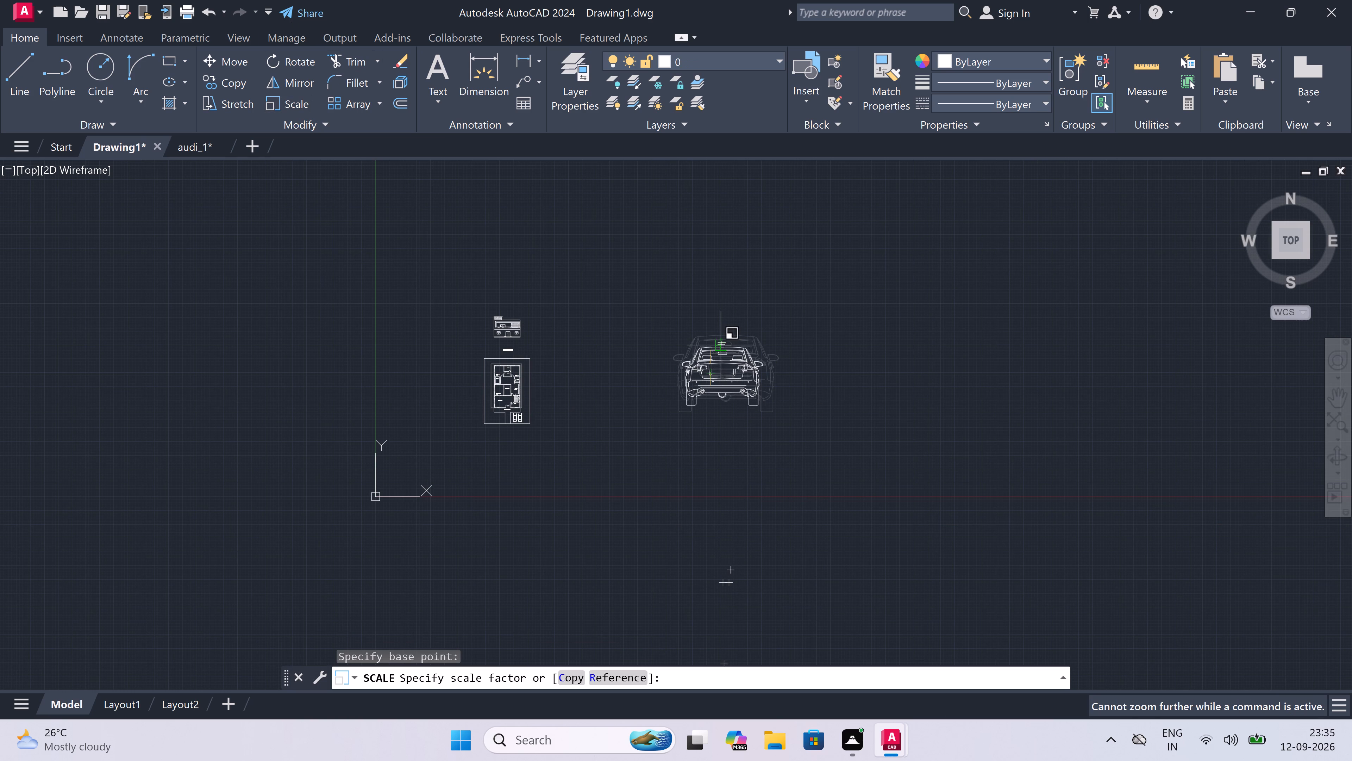
scroll(721, 351, "up", 4)
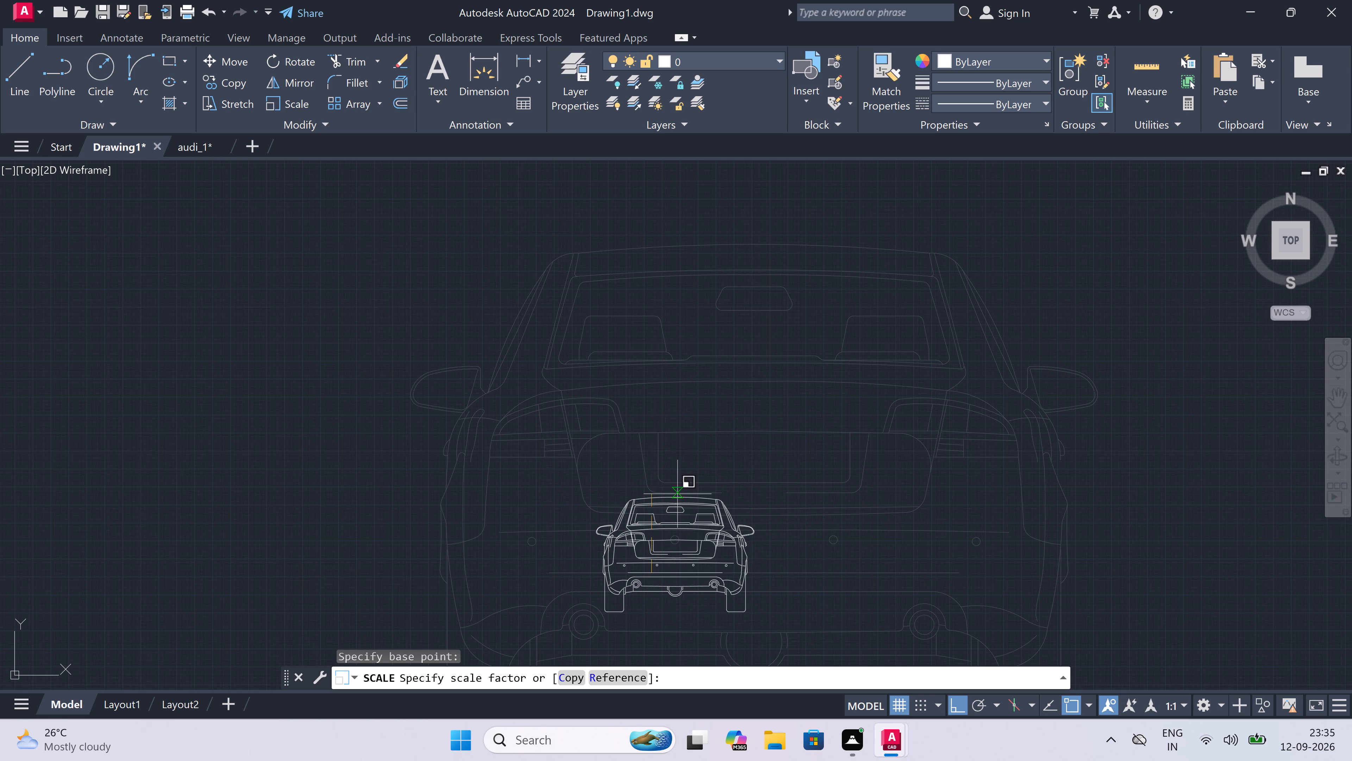
left_click(677, 494)
Move the reduced car, with Ortho off, into the open space just east of the front elevation.
left_click_drag(816, 451, 809, 468)
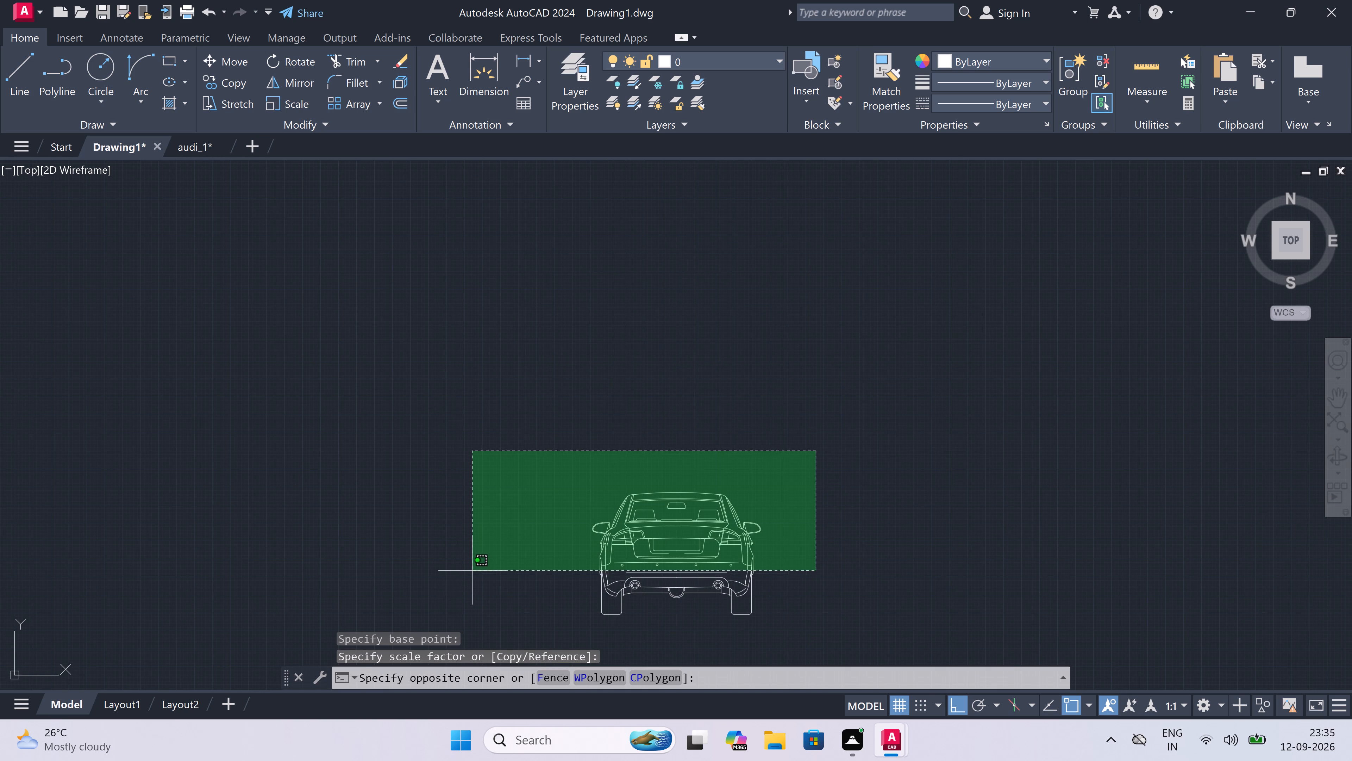
left_click(482, 621)
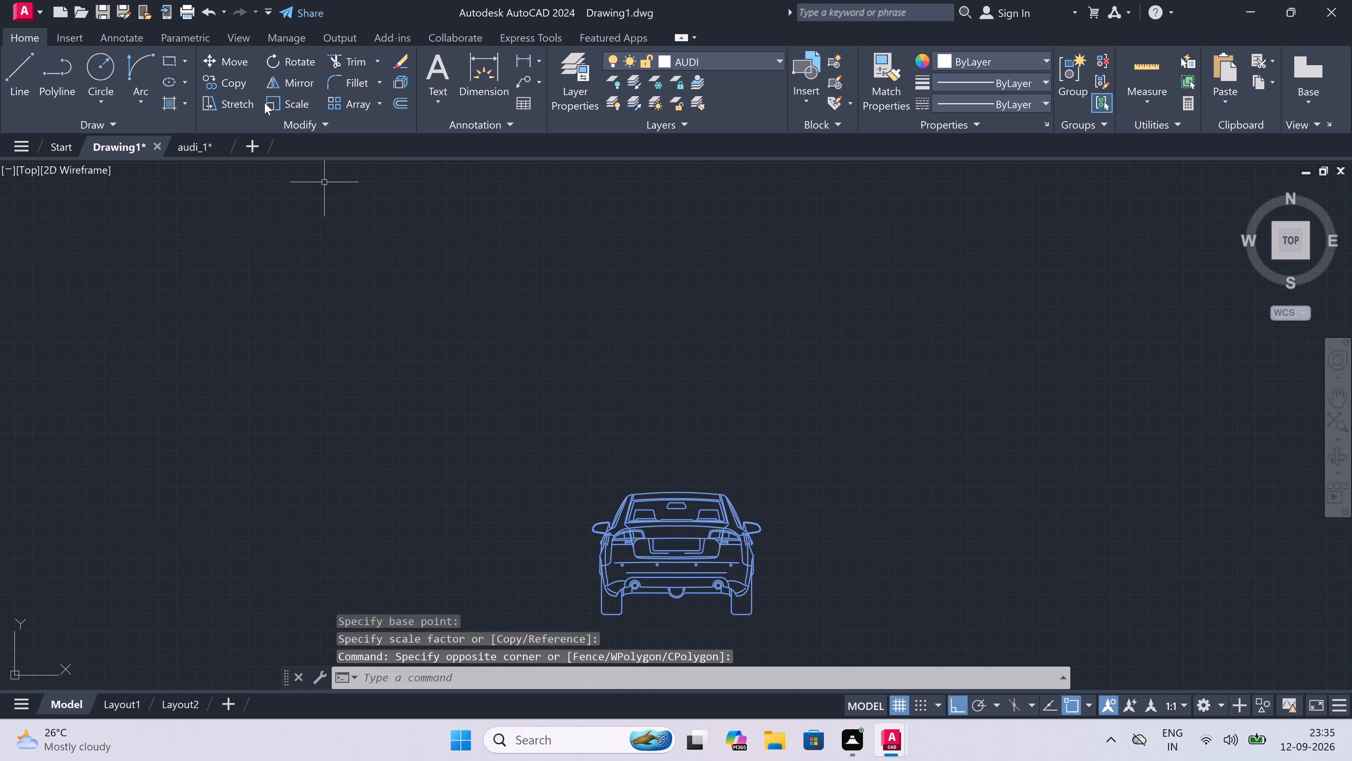
left_click(217, 58)
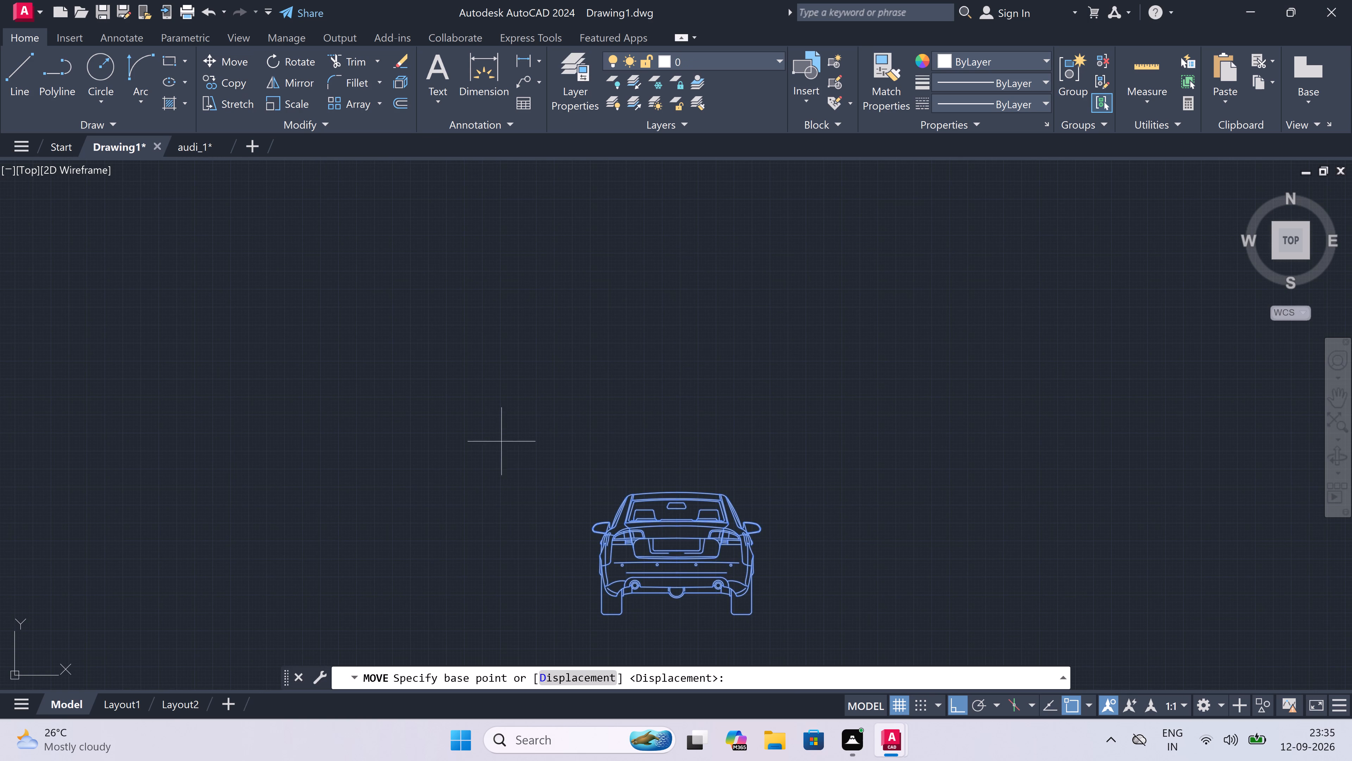
left_click_drag(666, 552, 657, 552)
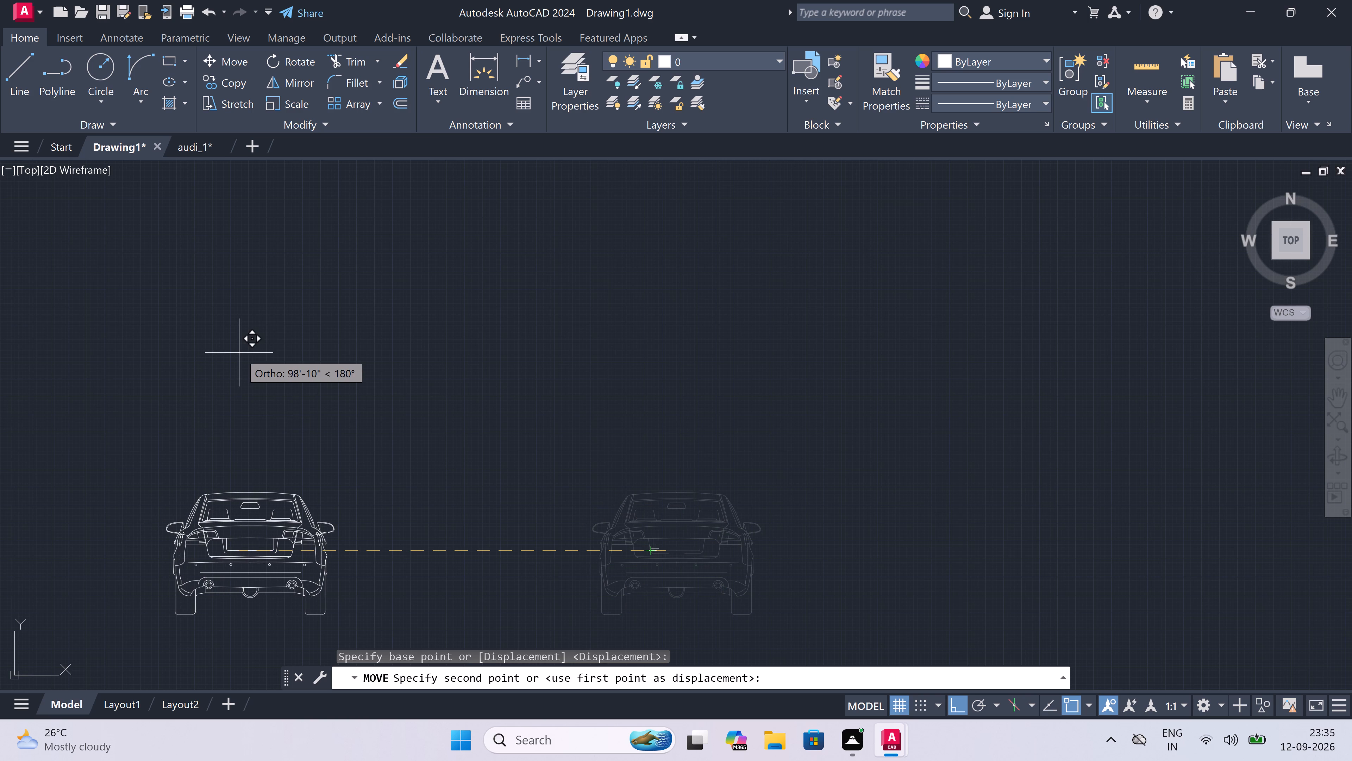
key("F8")
scroll(250, 363, "down", 4)
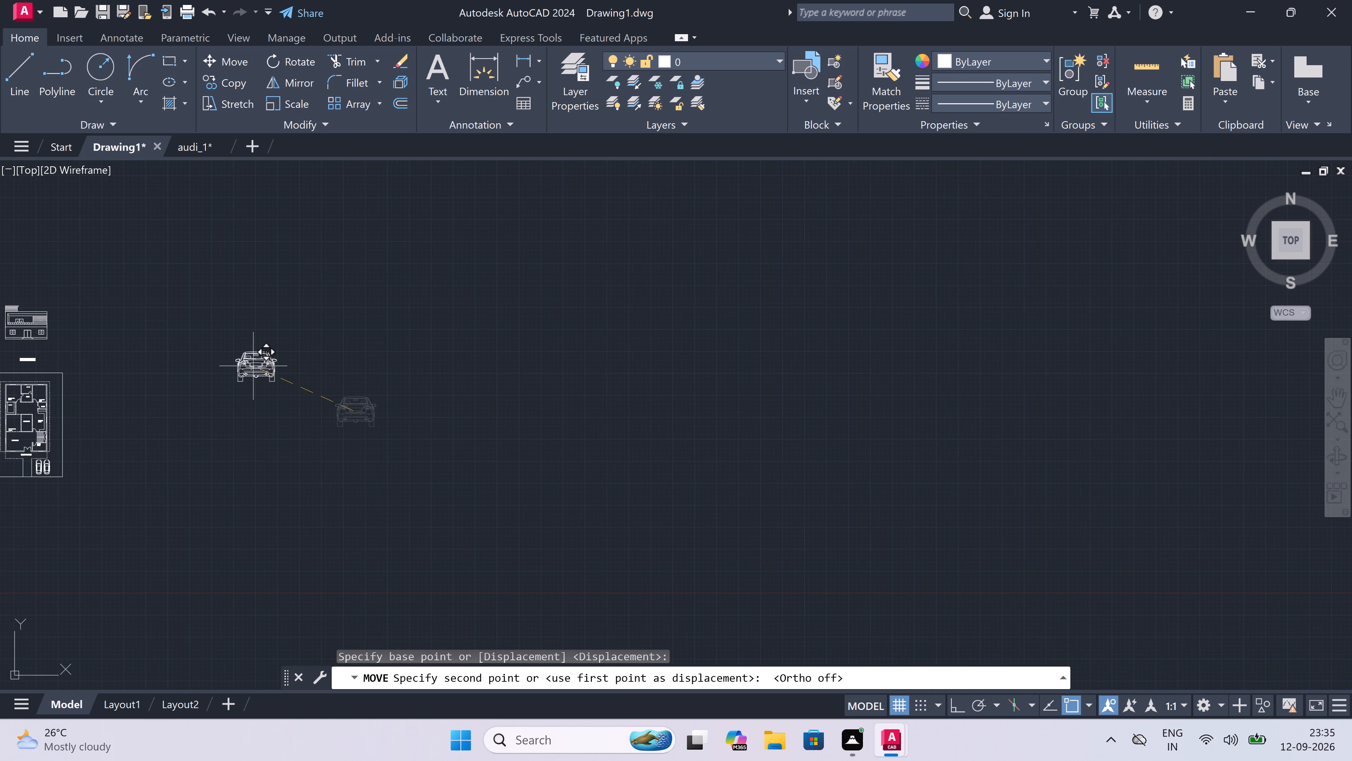
scroll(253, 366, "down", 1)
scroll(121, 306, "down", 7)
scroll(226, 338, "down", 2)
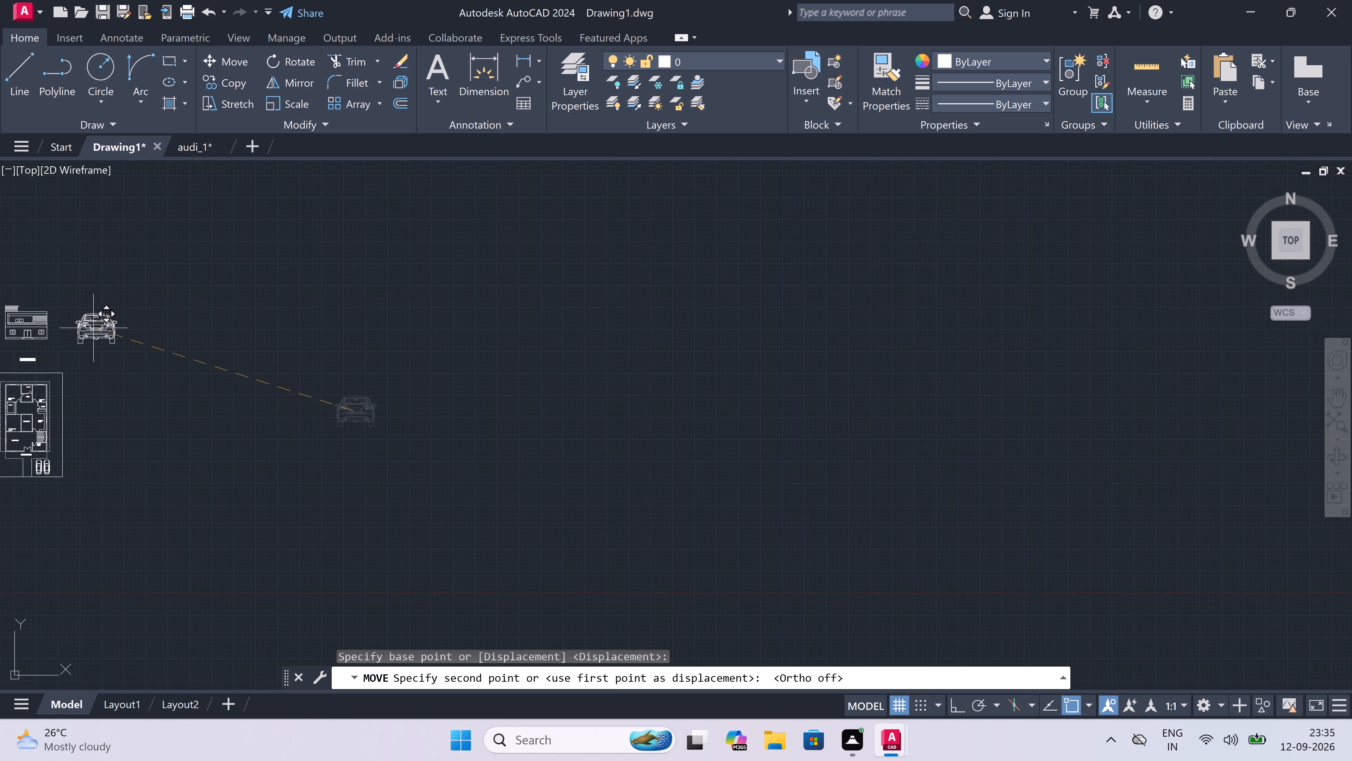
left_click(94, 332)
Scale the car down again freehand from a base point on its body until it is smaller than the elevation's entrance door.
scroll(266, 348, "down", 6)
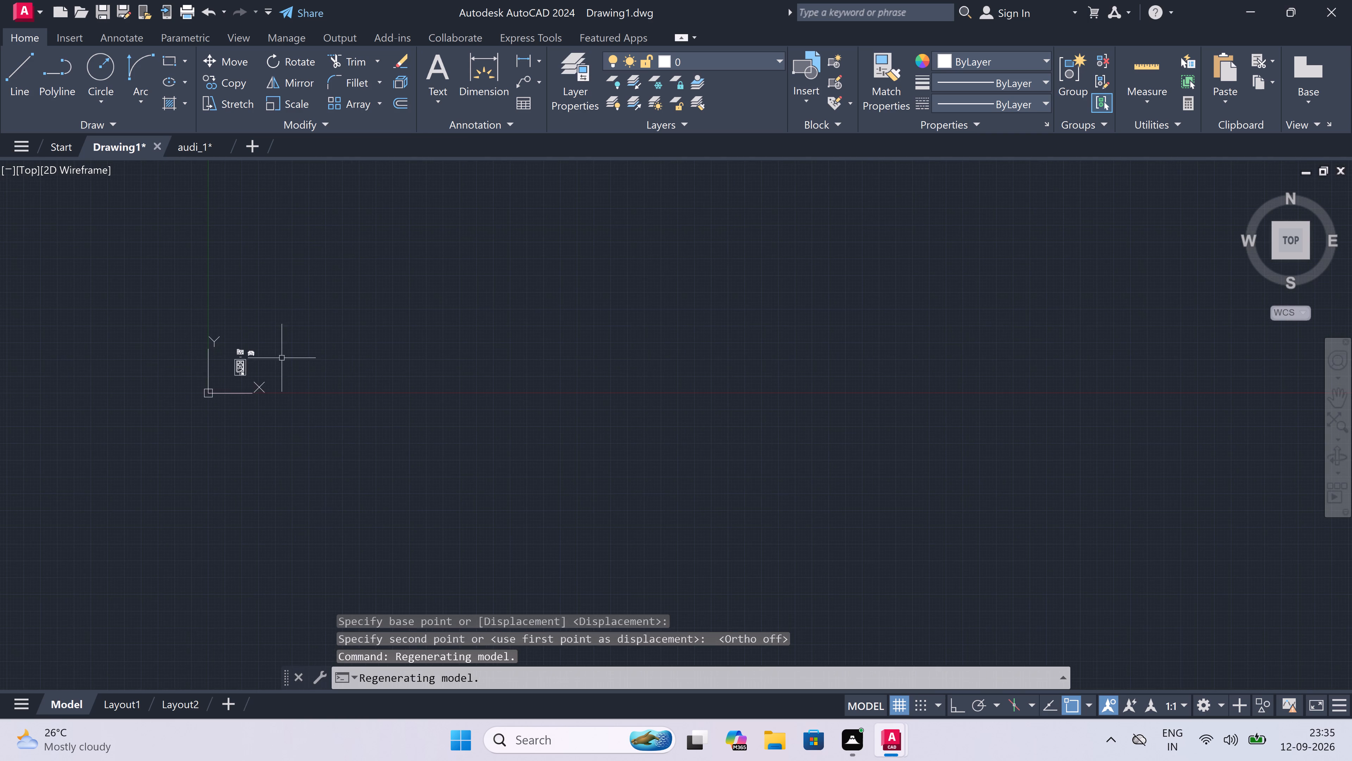
scroll(202, 347, "up", 3)
scroll(347, 361, "up", 4)
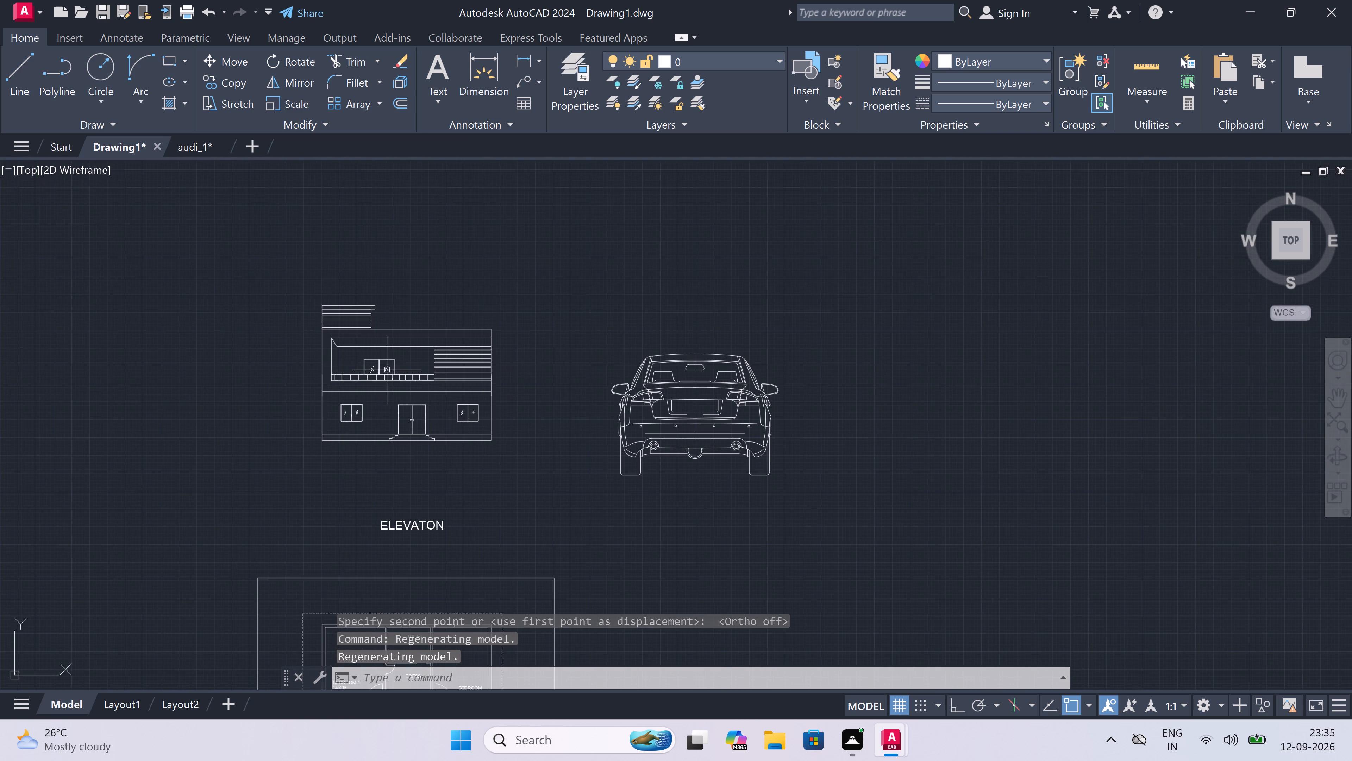
left_click_drag(803, 327, 803, 334)
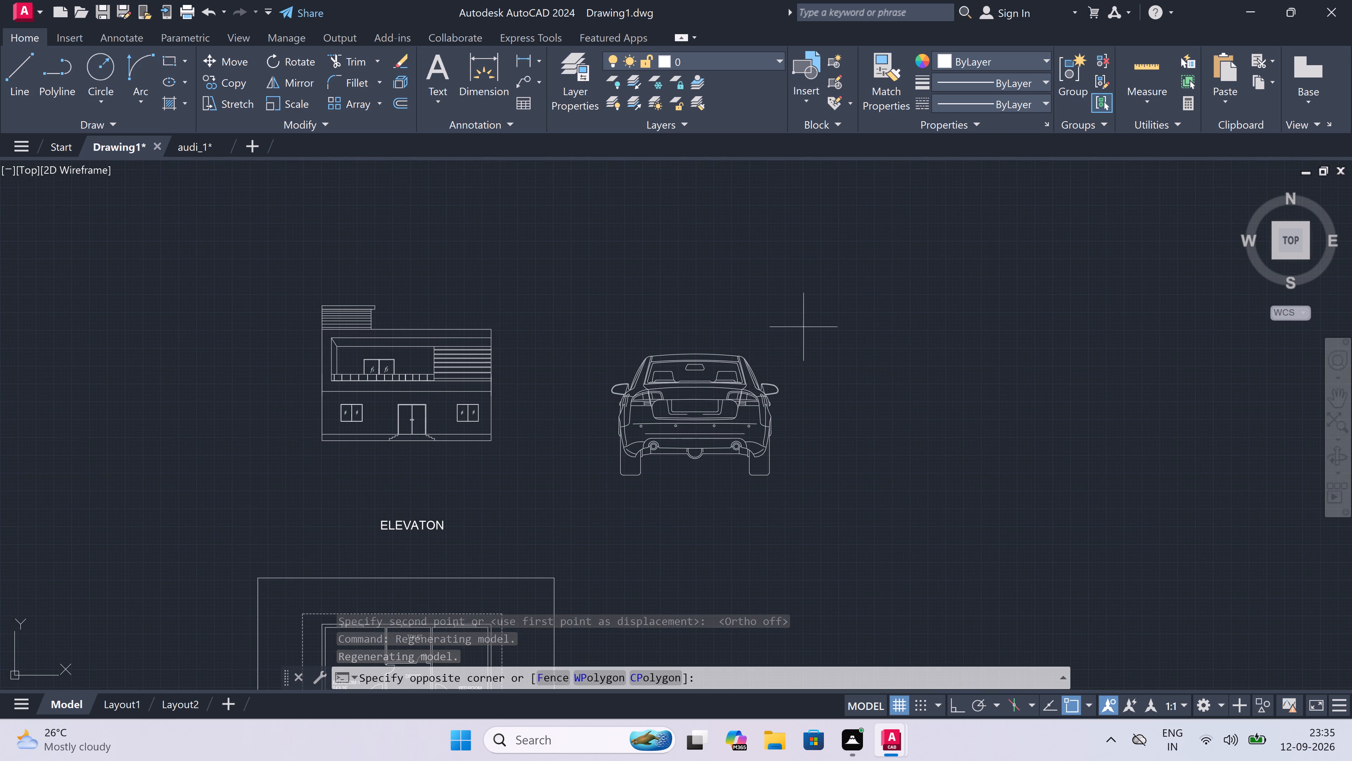
left_click(605, 506)
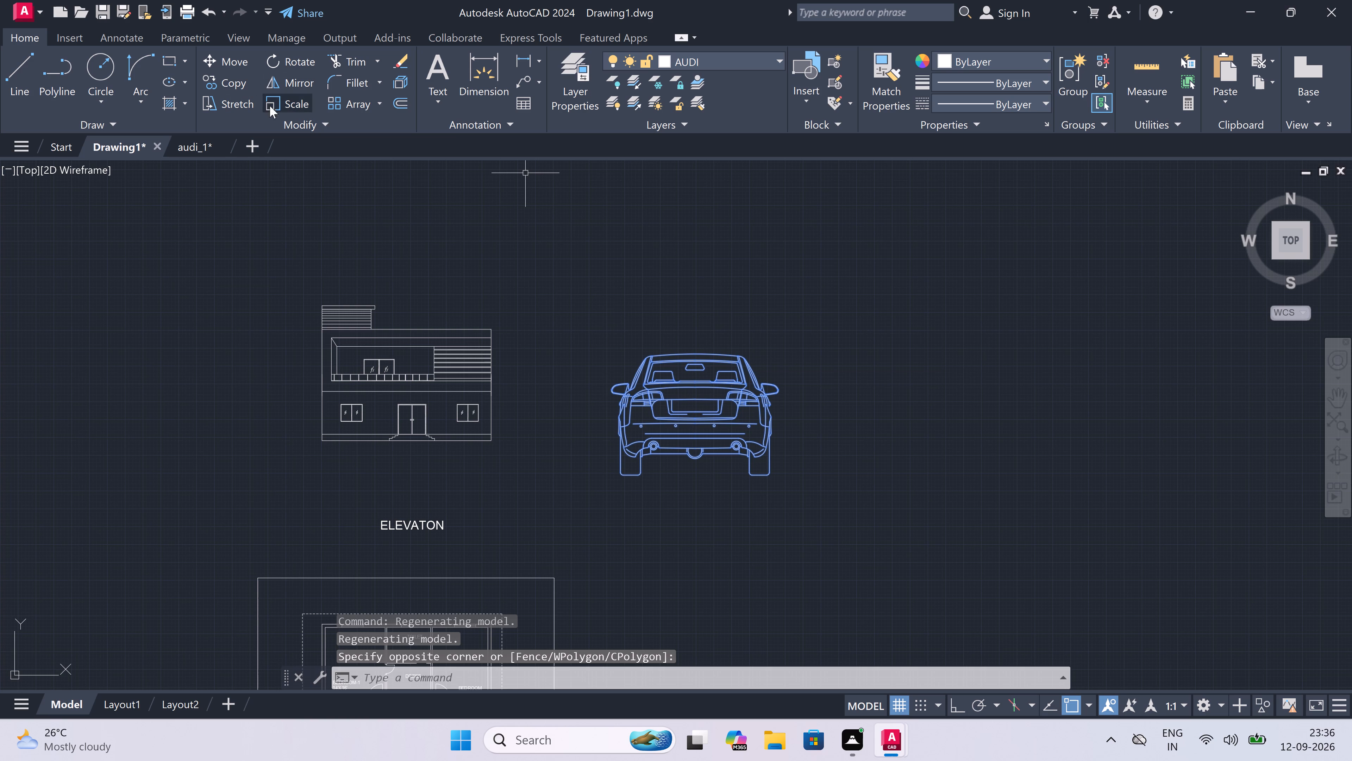
left_click(284, 102)
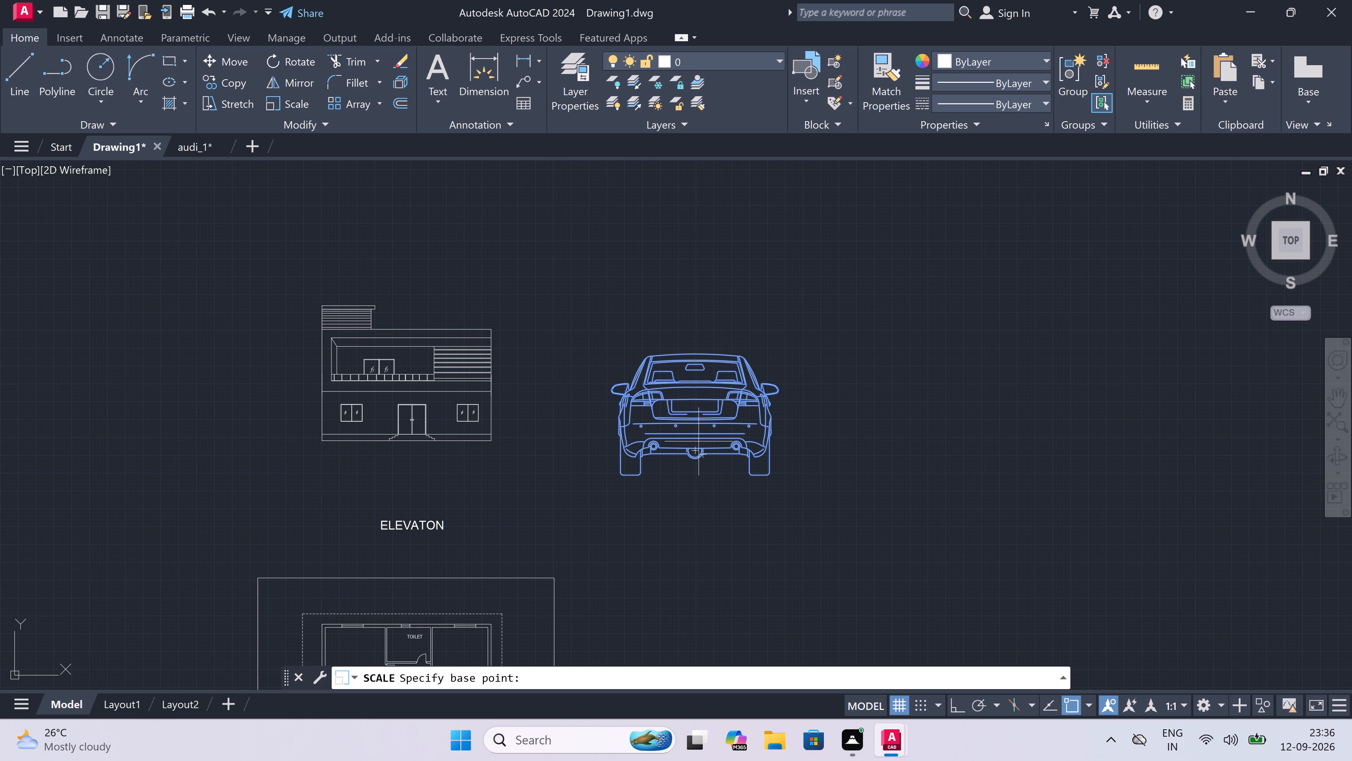
left_click(700, 431)
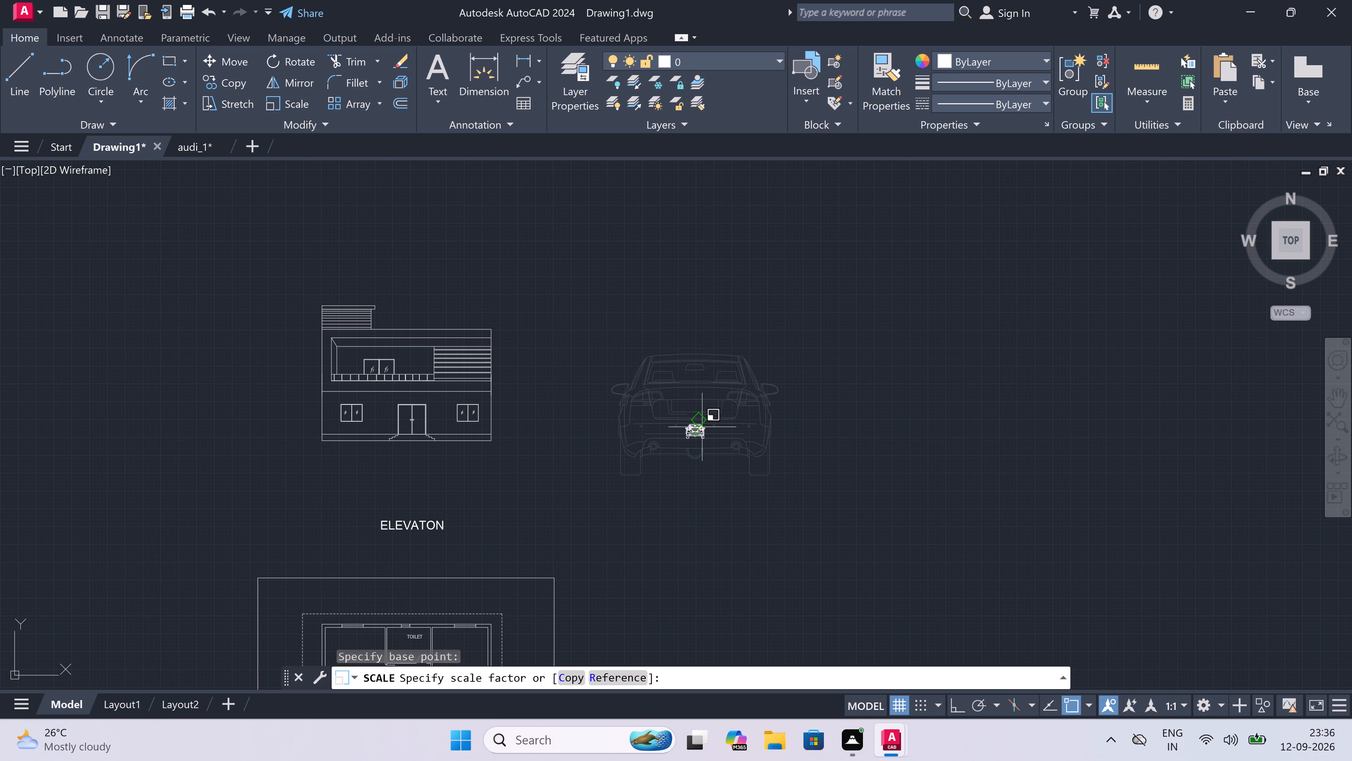
left_click(702, 427)
Copy the reduced car twice, side by side, into the space between the front elevation's entrance steps and the ELEVATON label.
left_click_drag(724, 411, 693, 438)
left_click(647, 476)
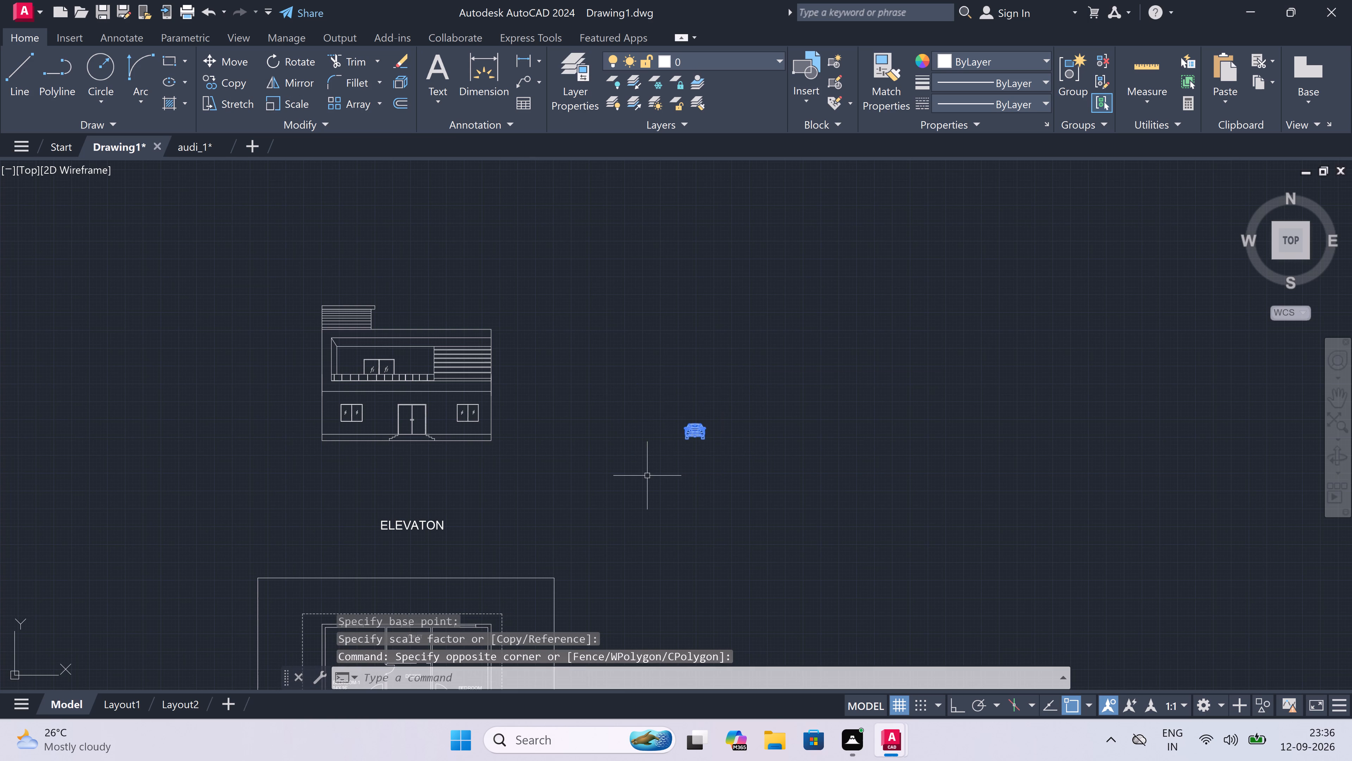
left_click(232, 81)
scroll(691, 505, "up", 1)
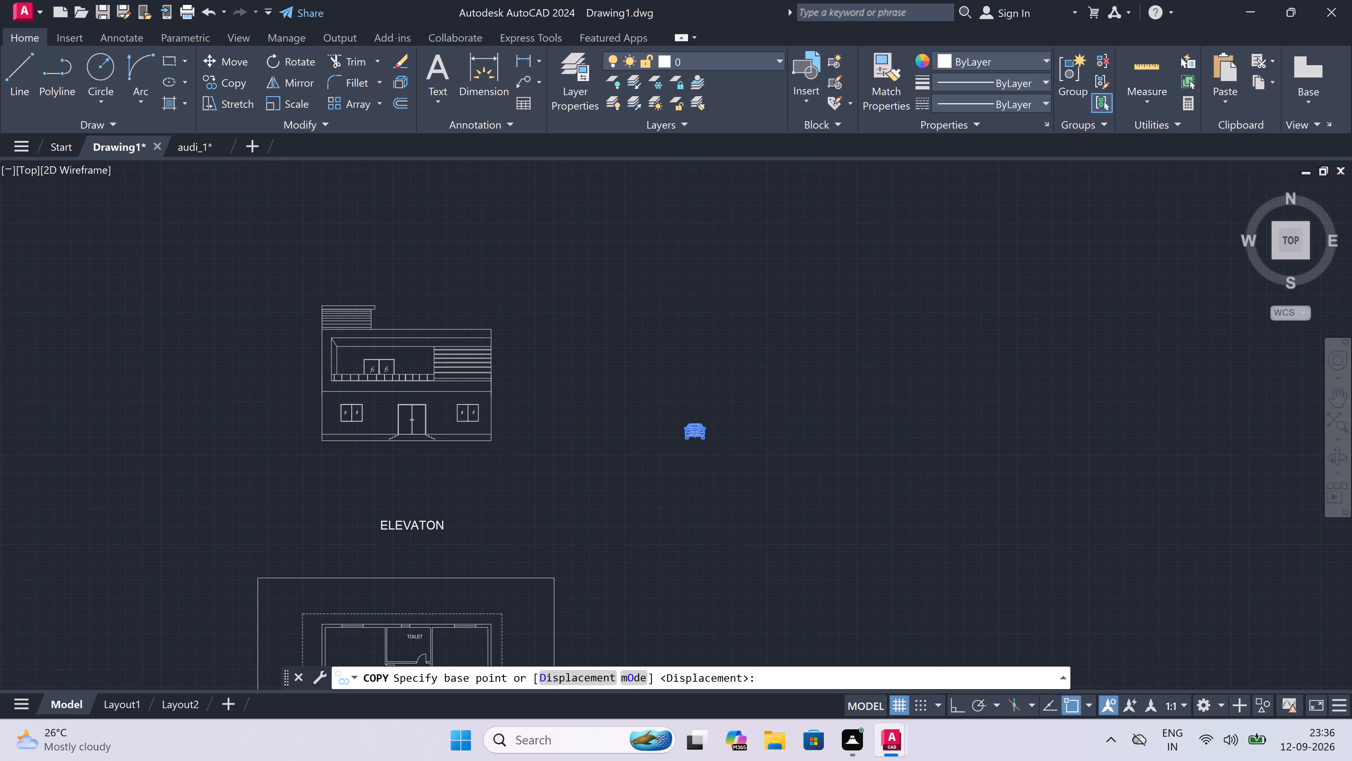
left_click_drag(696, 384, 685, 391)
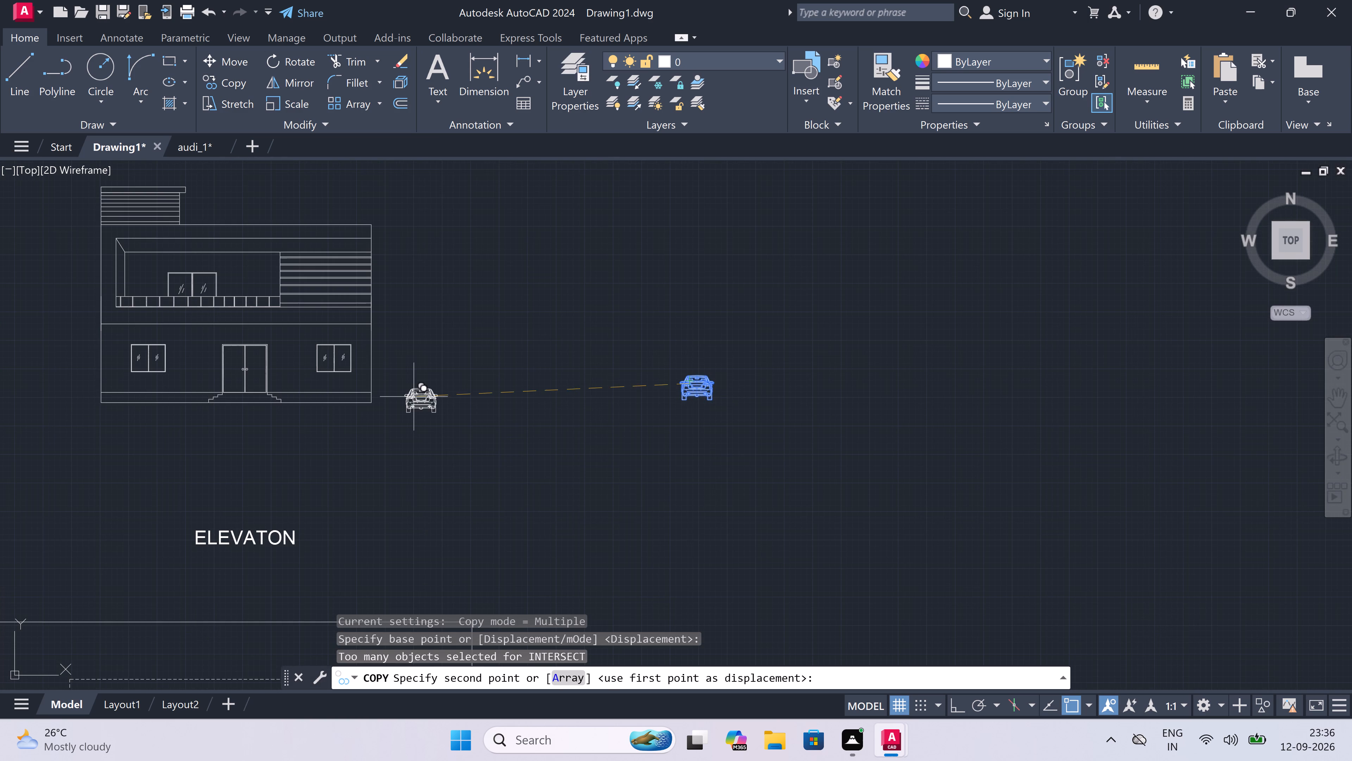
scroll(258, 427, "up", 1)
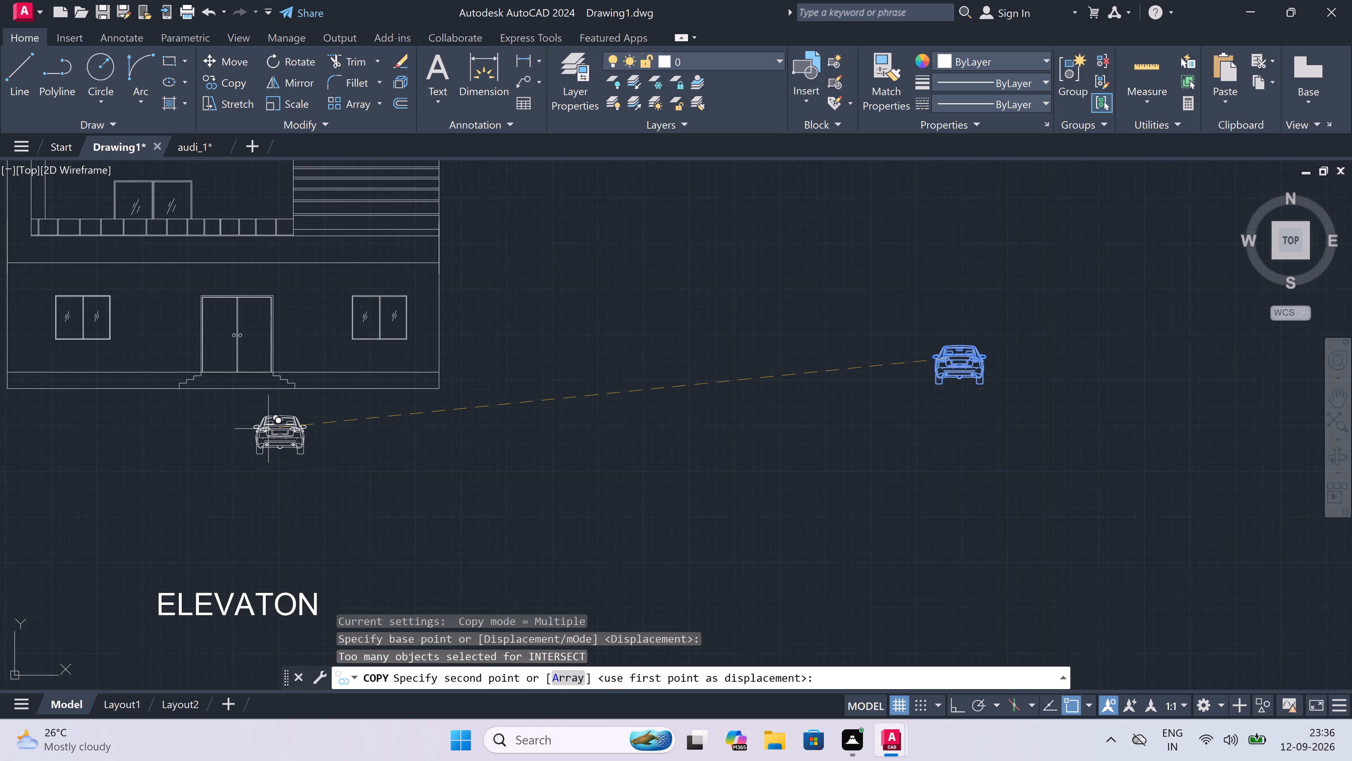
scroll(295, 440, "down", 1)
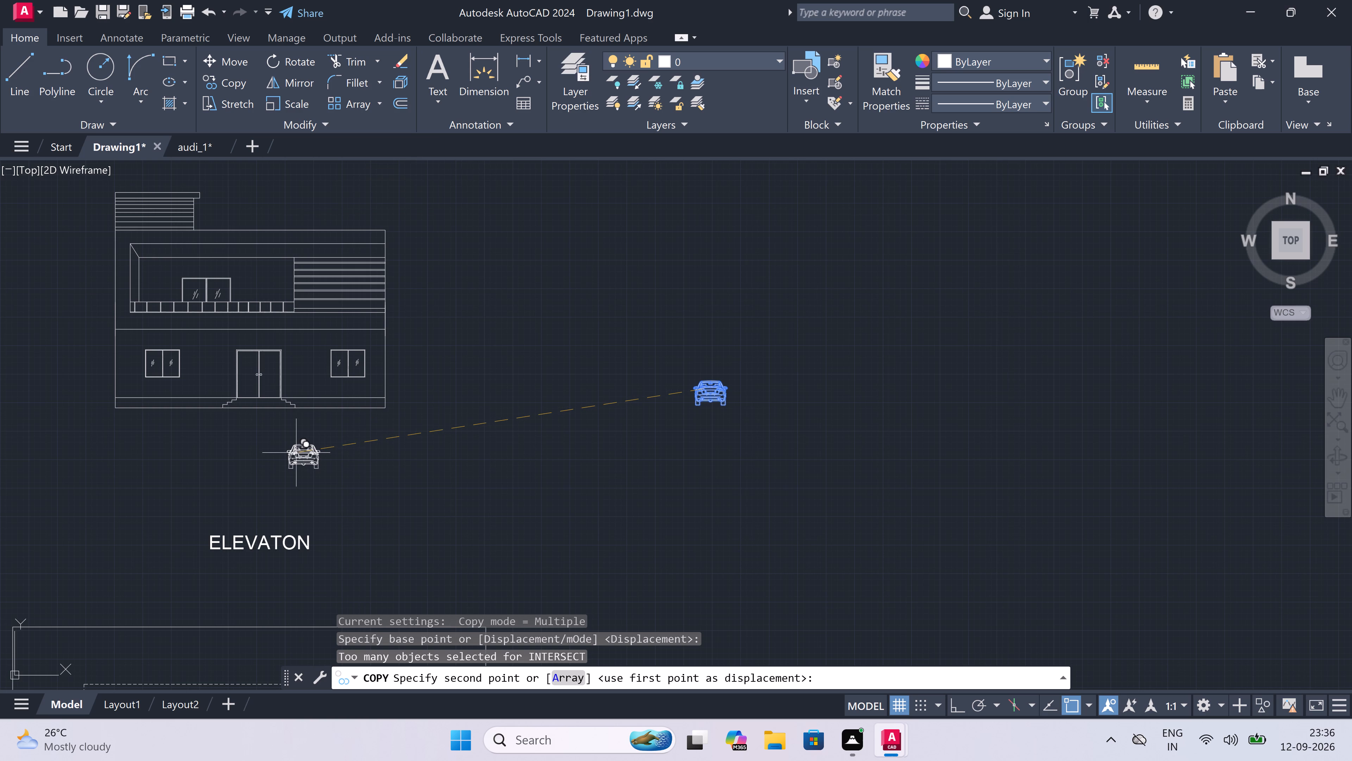
left_click(296, 453)
scroll(327, 454, "up", 2)
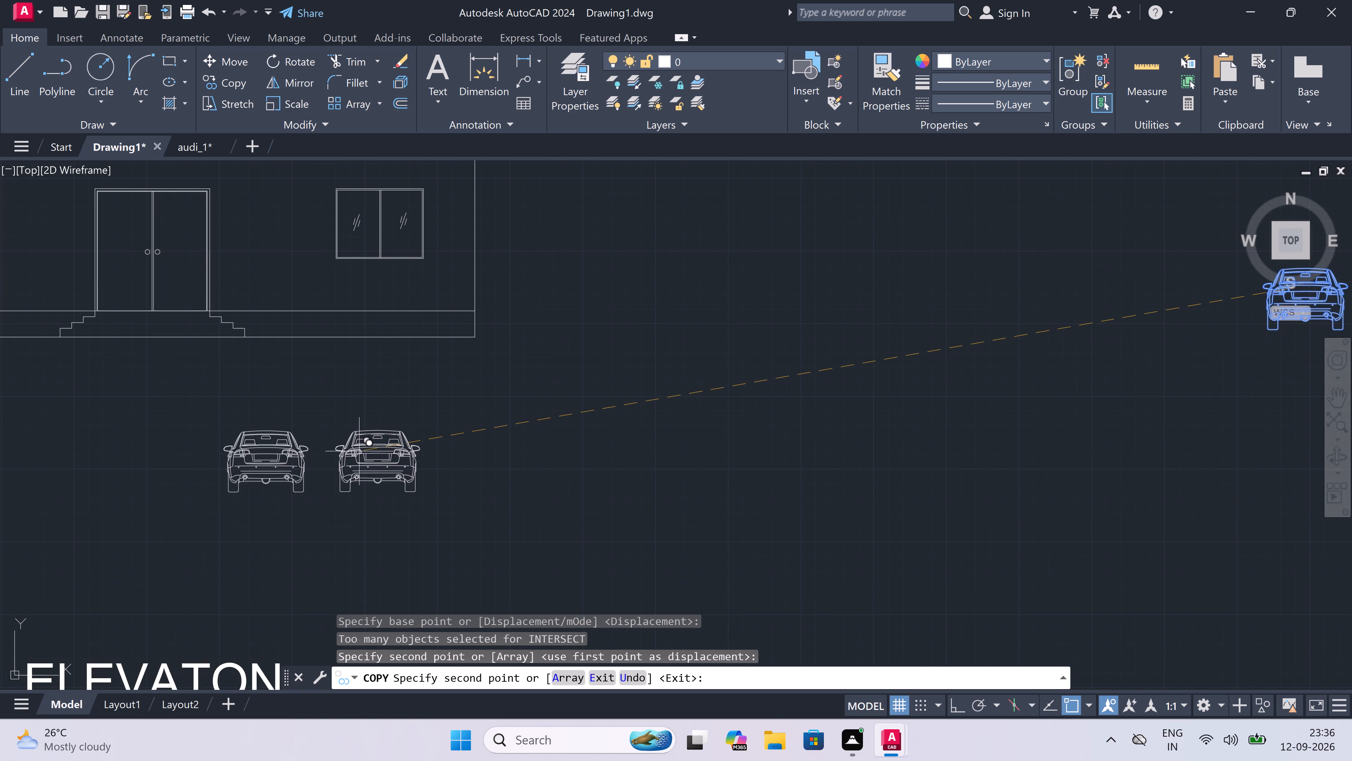
left_click(360, 451)
key("Escape")
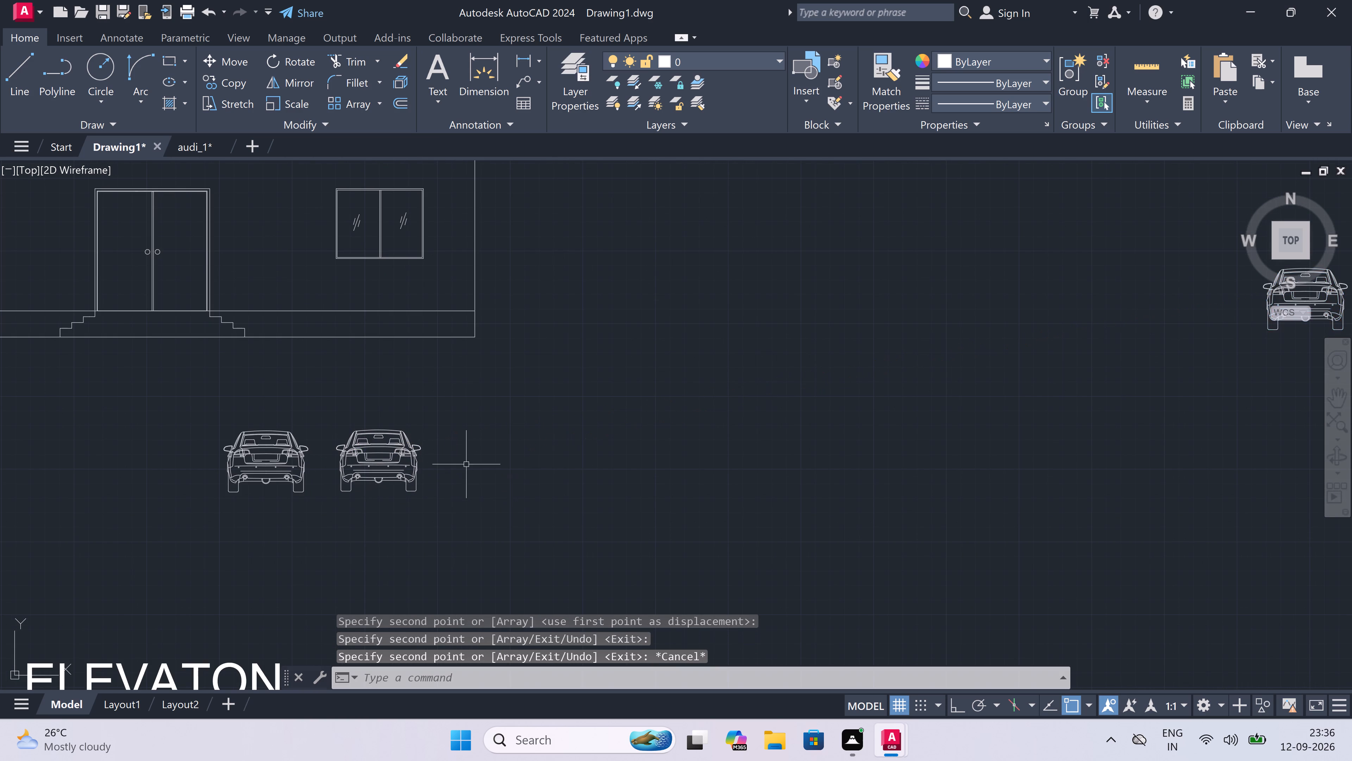
Scale both copied cars up together freehand from a base point on the western car until each is wider than the entrance door.
scroll(468, 464, "down", 2)
scroll(405, 478, "up", 2)
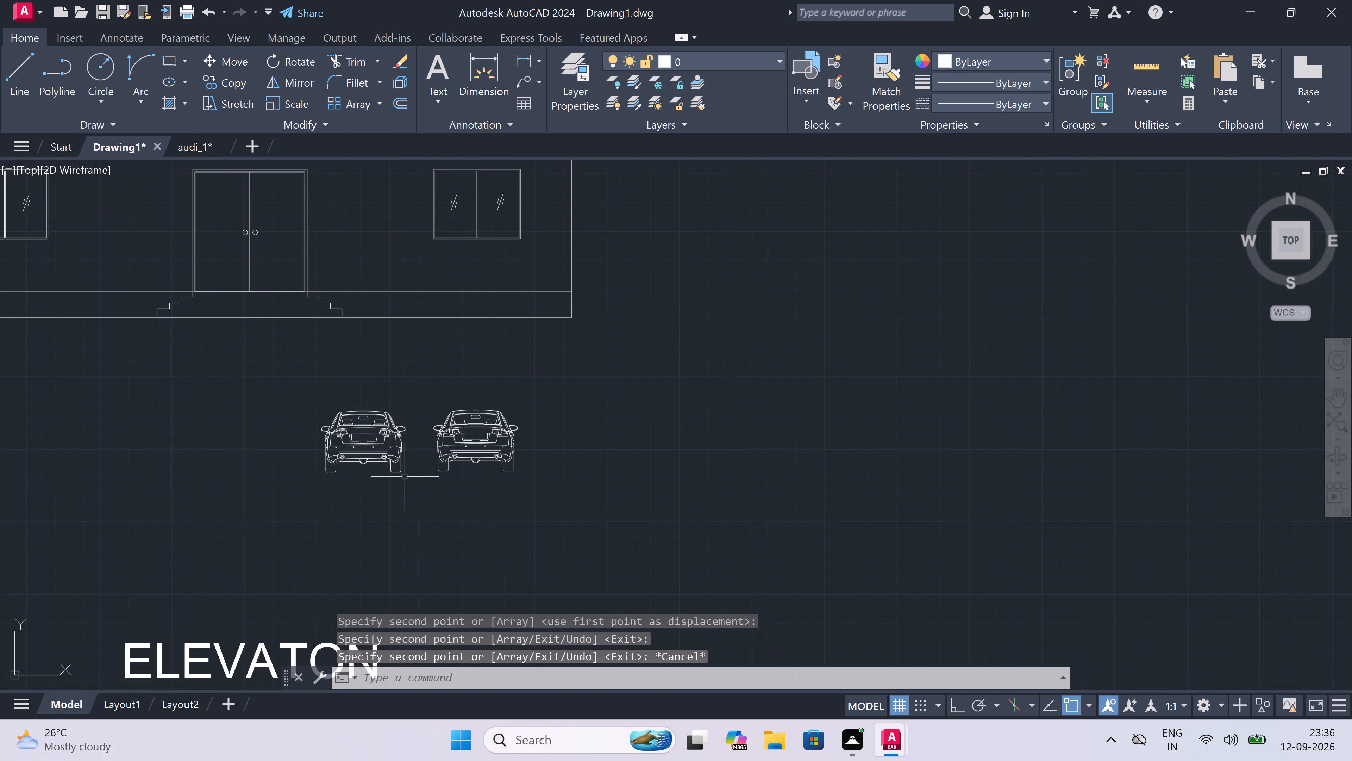
left_click_drag(579, 374, 495, 407)
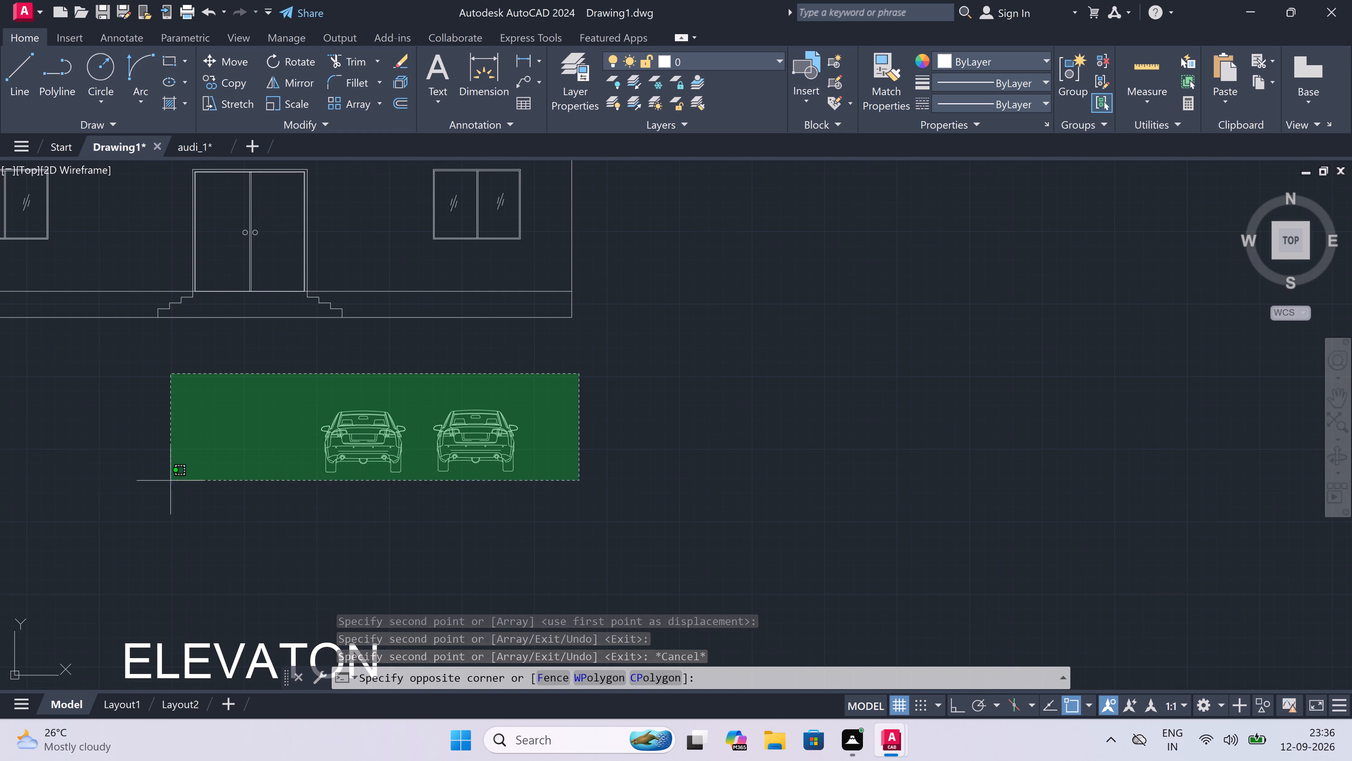
left_click(180, 499)
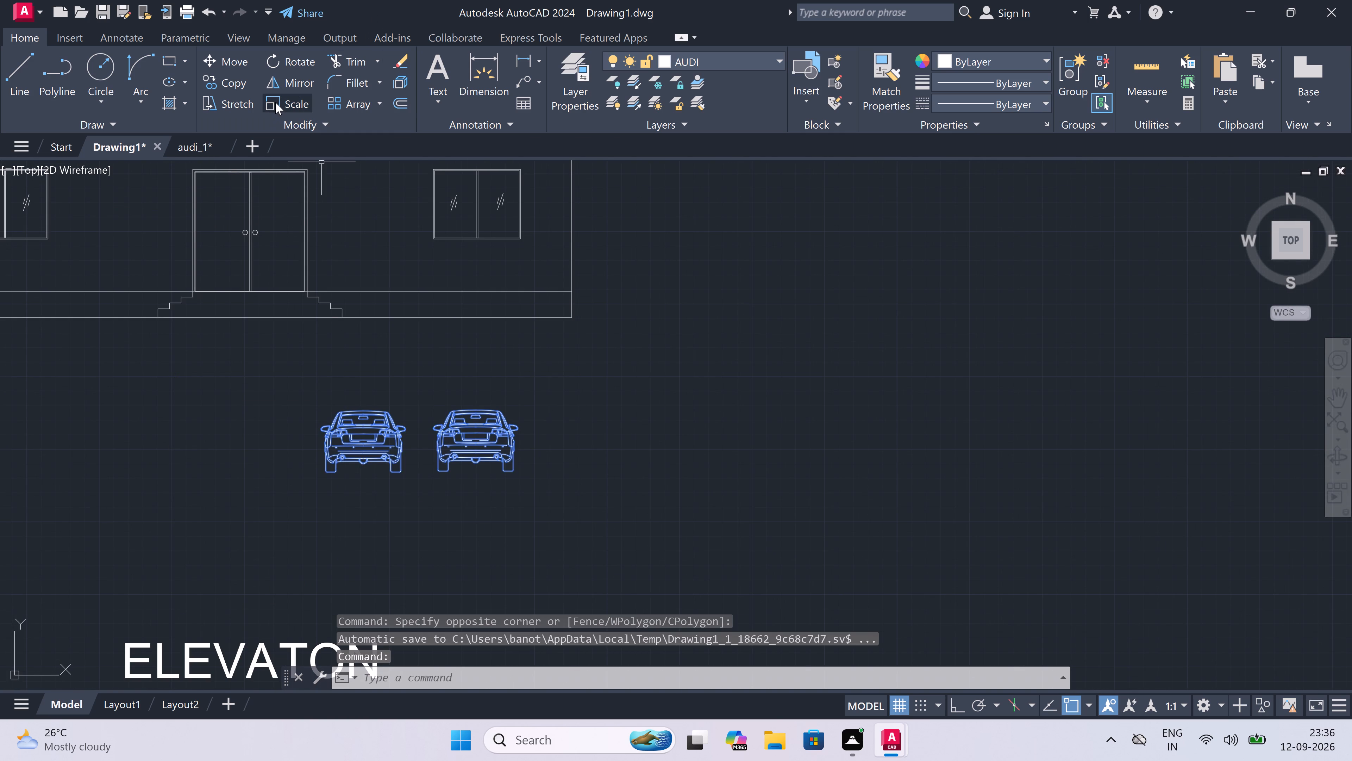
left_click(275, 102)
left_click(359, 436)
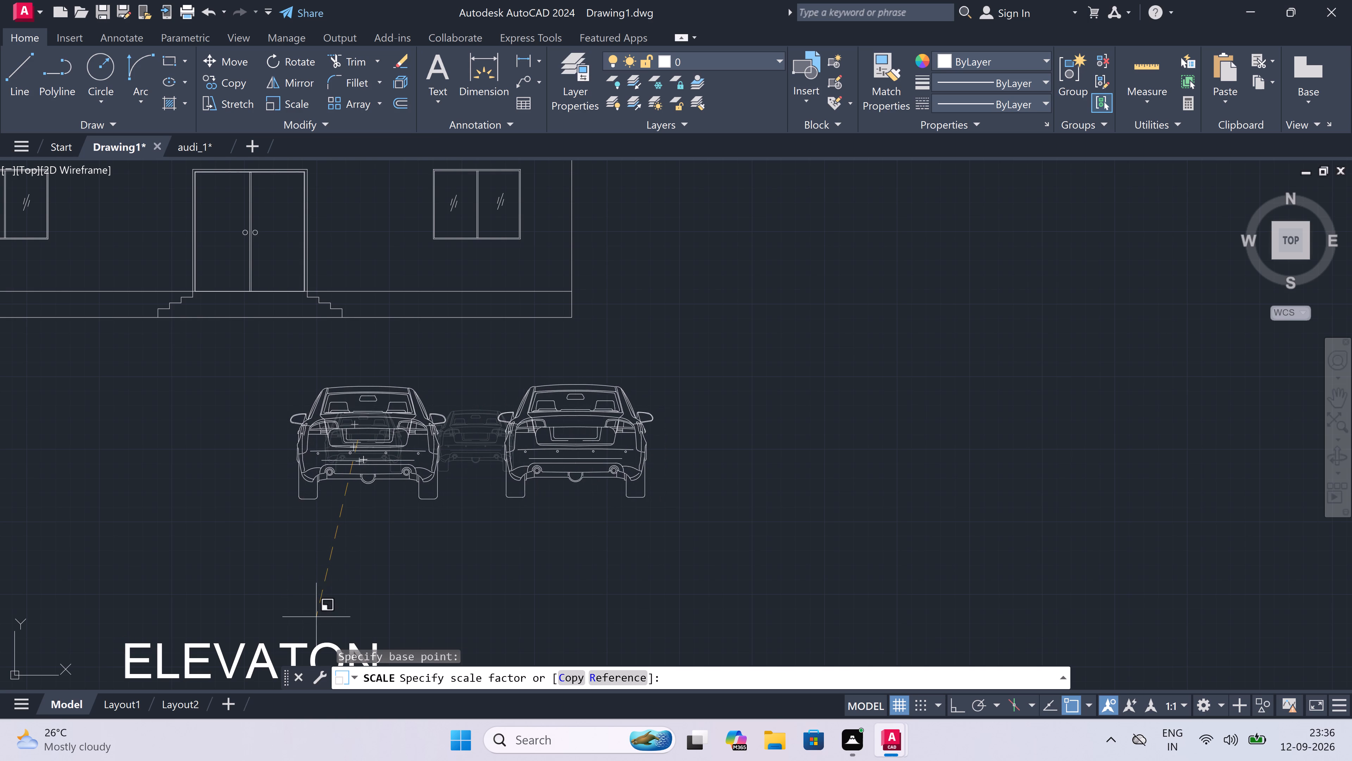
left_click(319, 628)
Scale the two cars down together freehand until each is slightly wider than the elevation's entrance door.
scroll(391, 512, "down", 3)
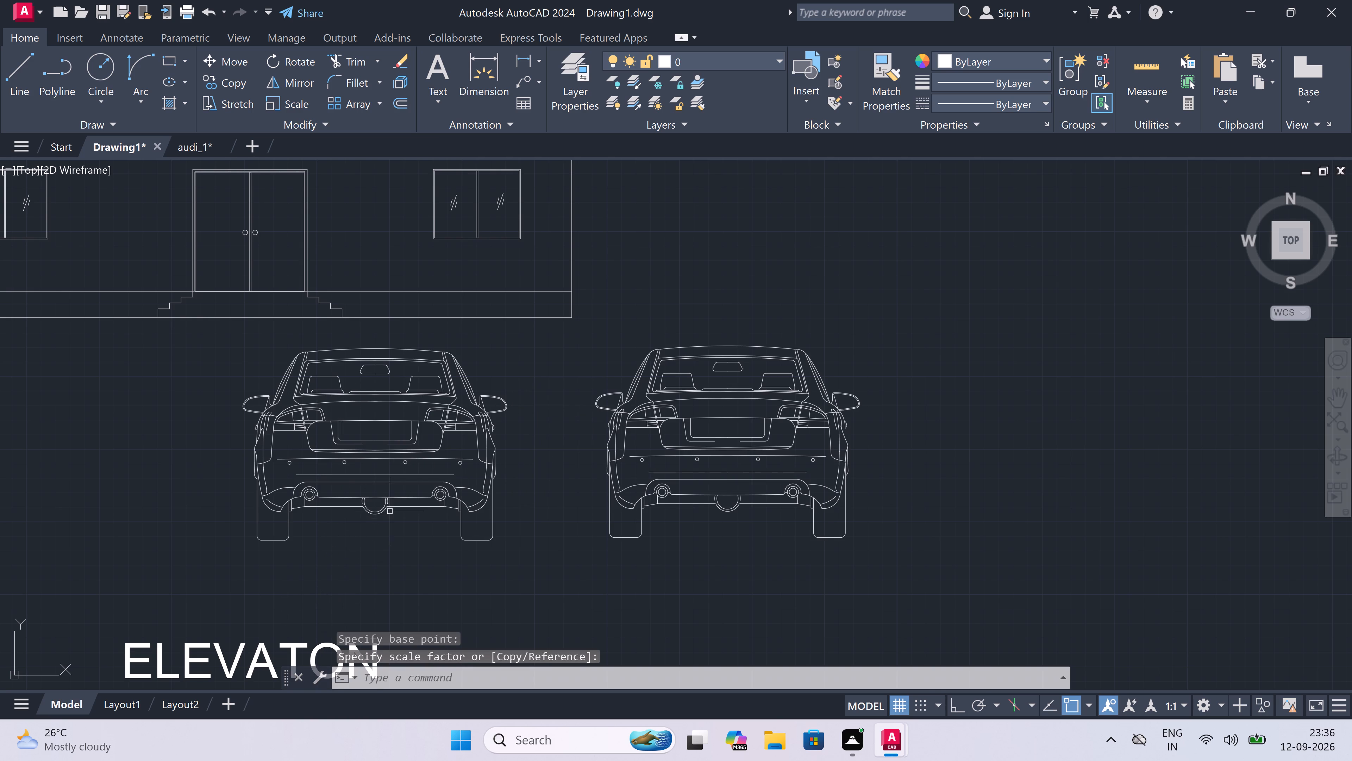
scroll(391, 514, "up", 2)
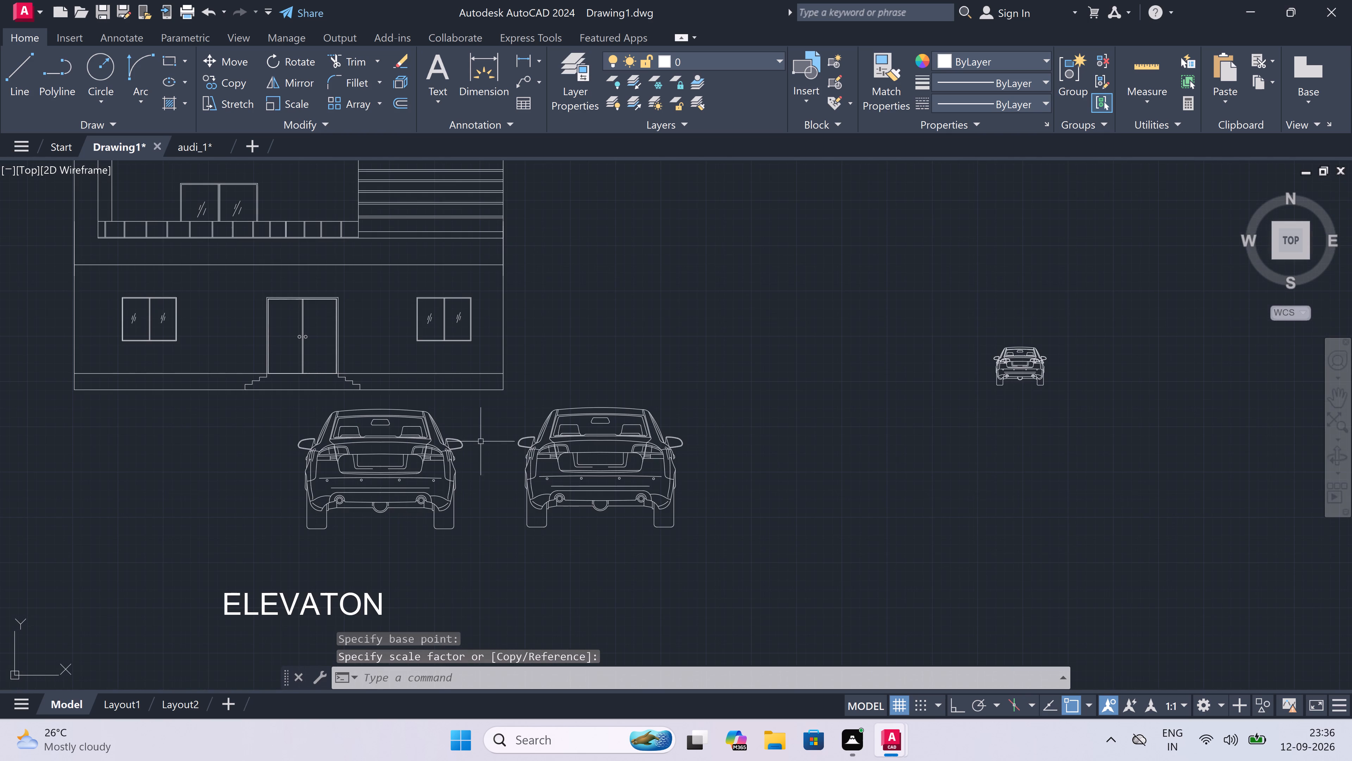
left_click_drag(755, 410, 698, 448)
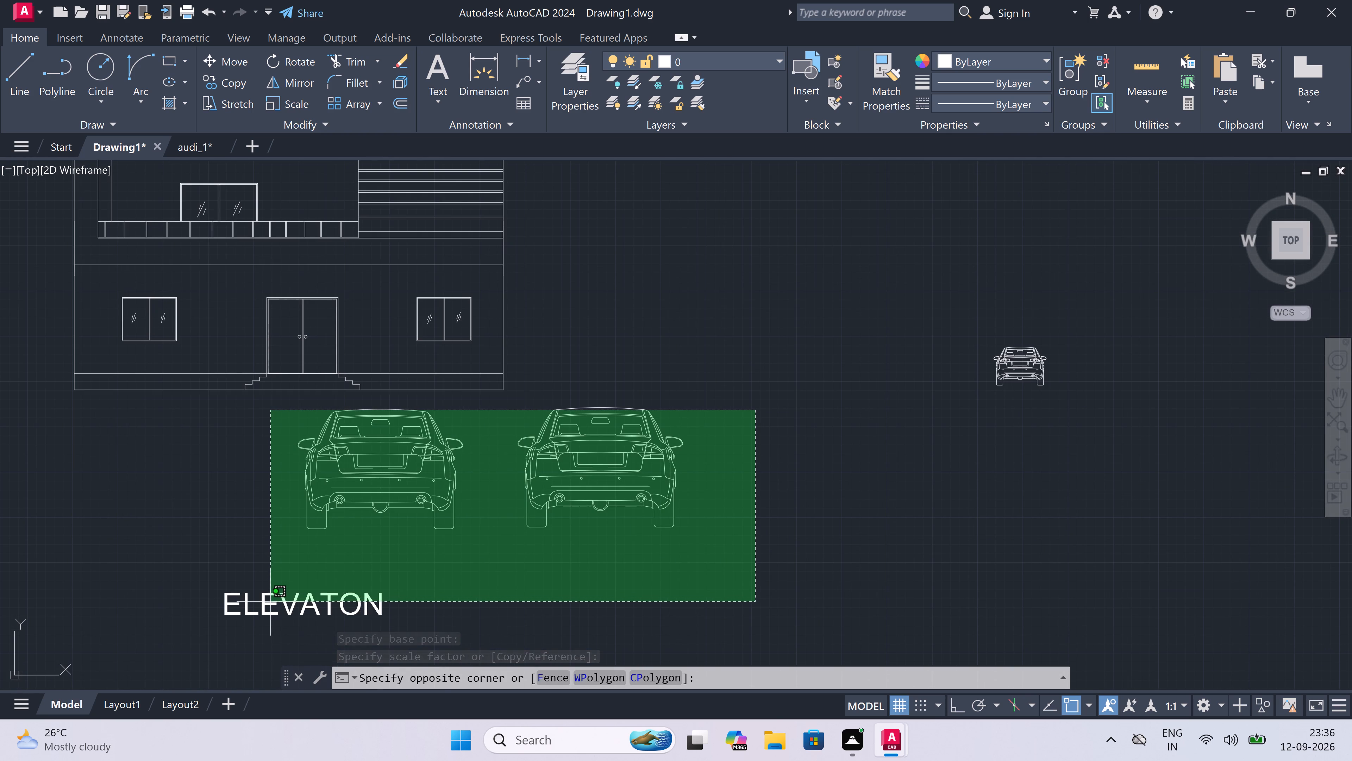
left_click(277, 586)
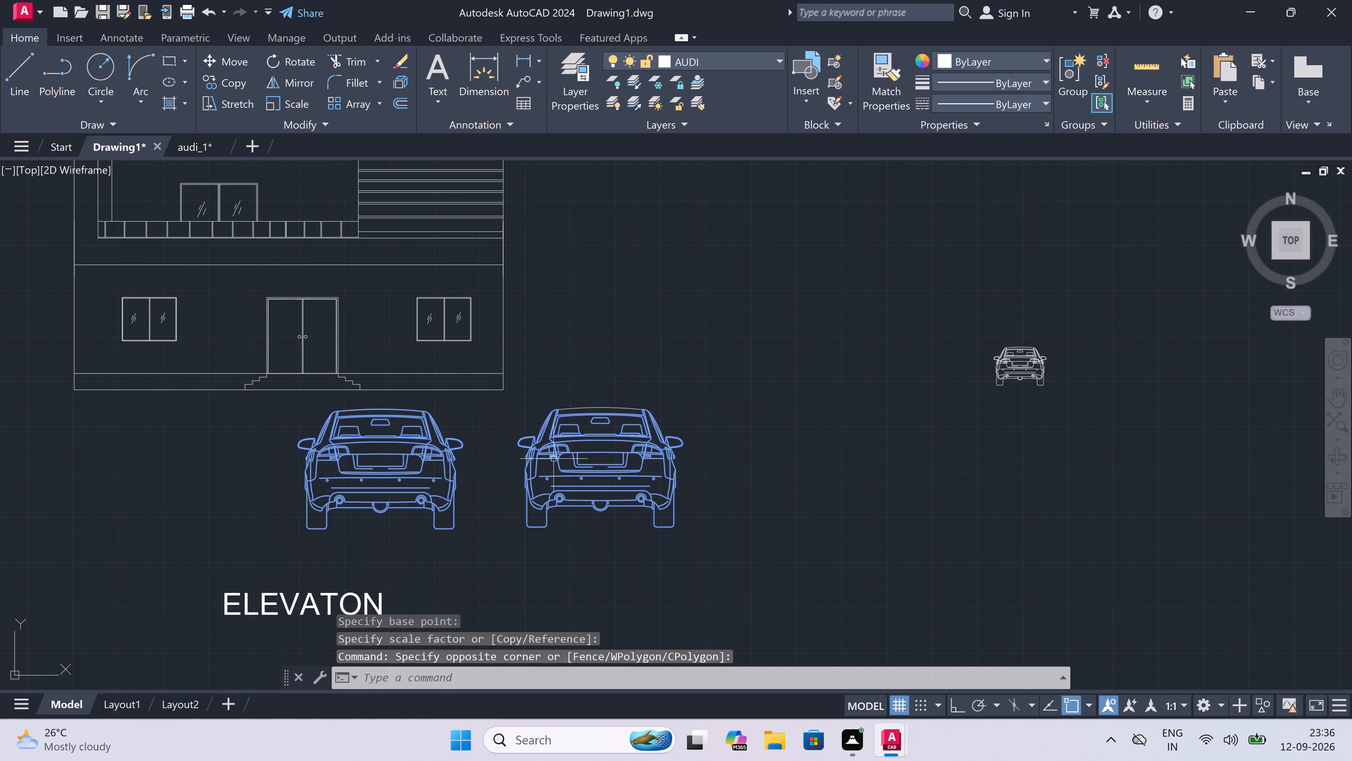
left_click_drag(619, 385, 579, 448)
left_click(545, 485)
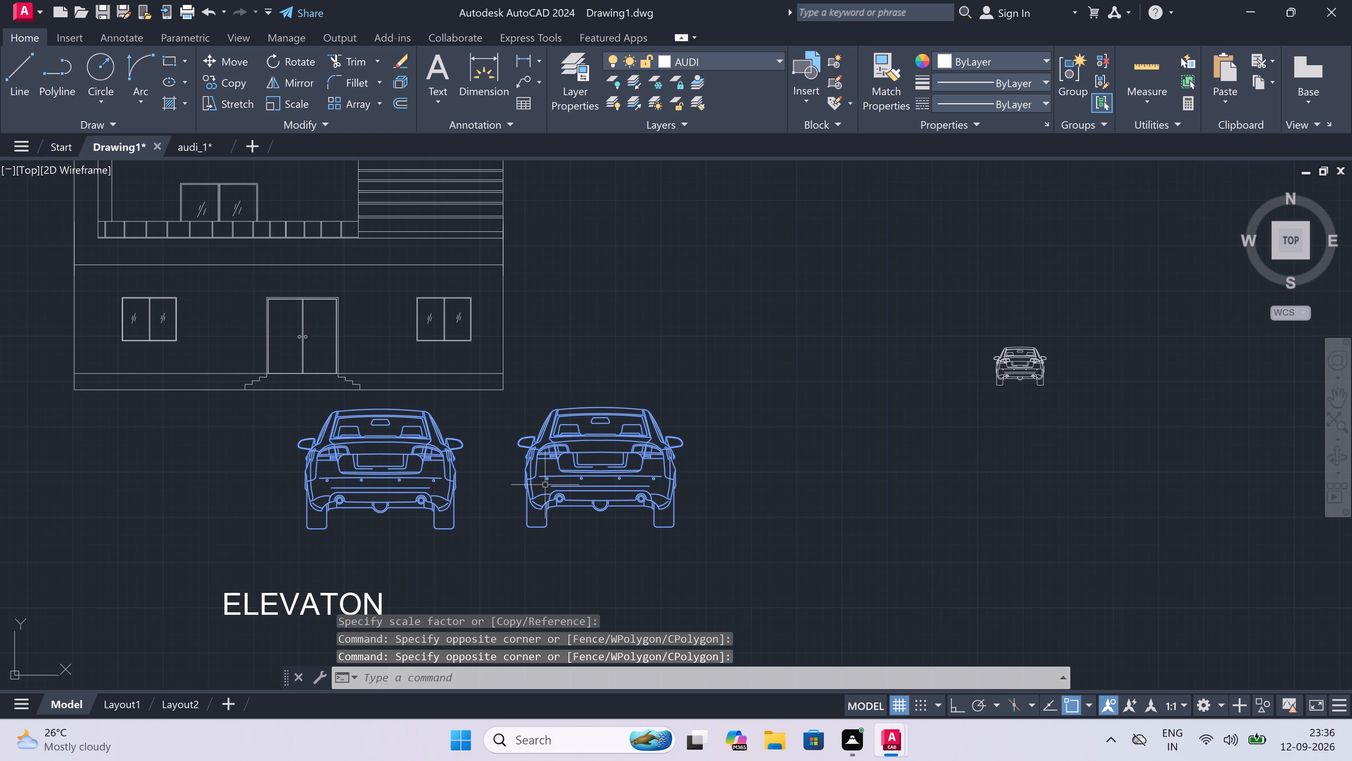
left_click(277, 97)
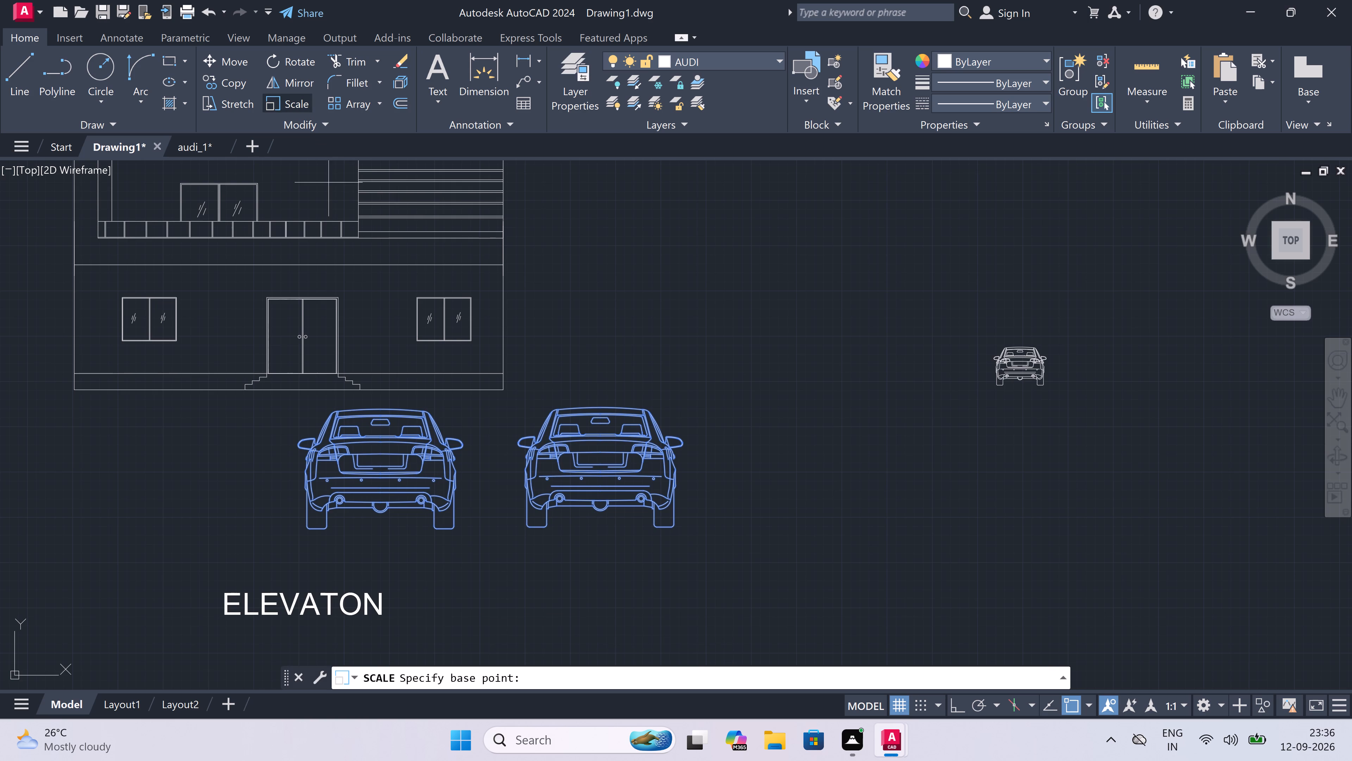
left_click_drag(361, 468, 361, 464)
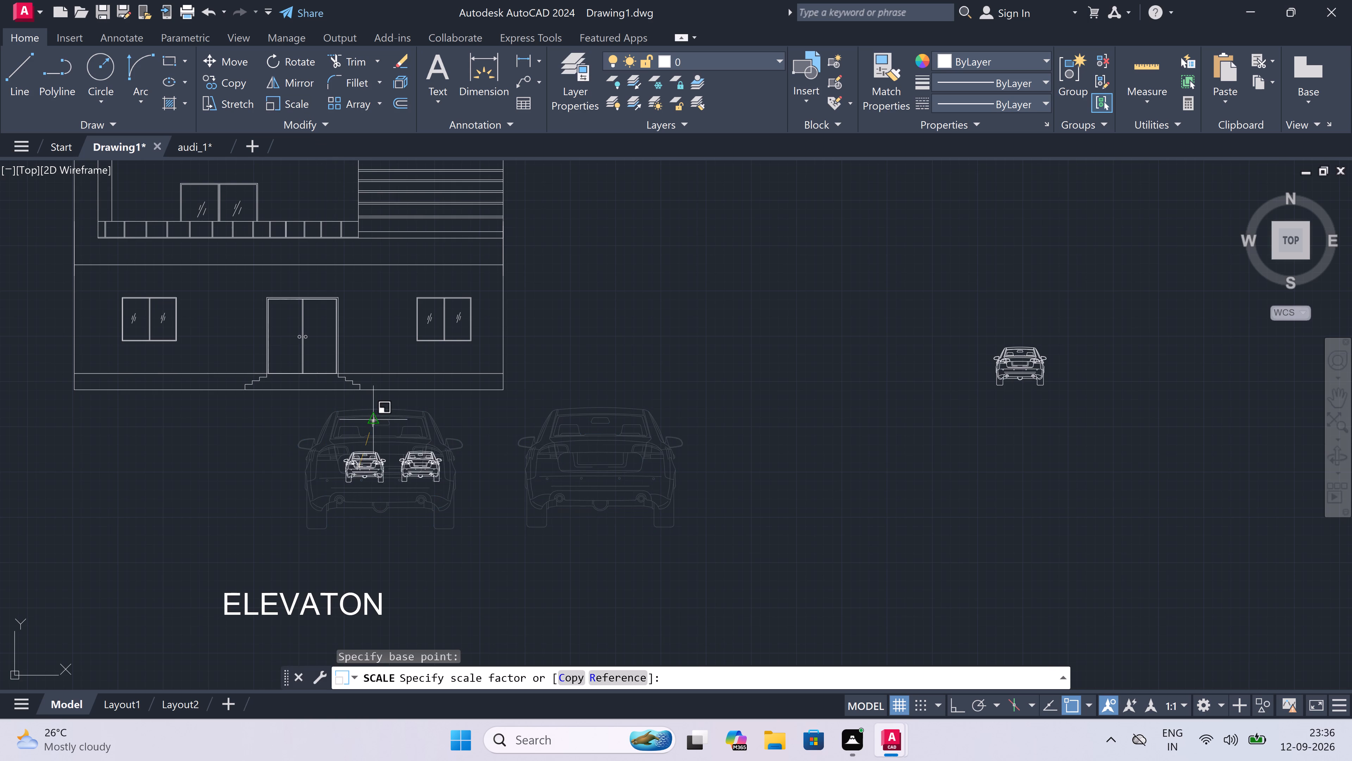
left_click(393, 358)
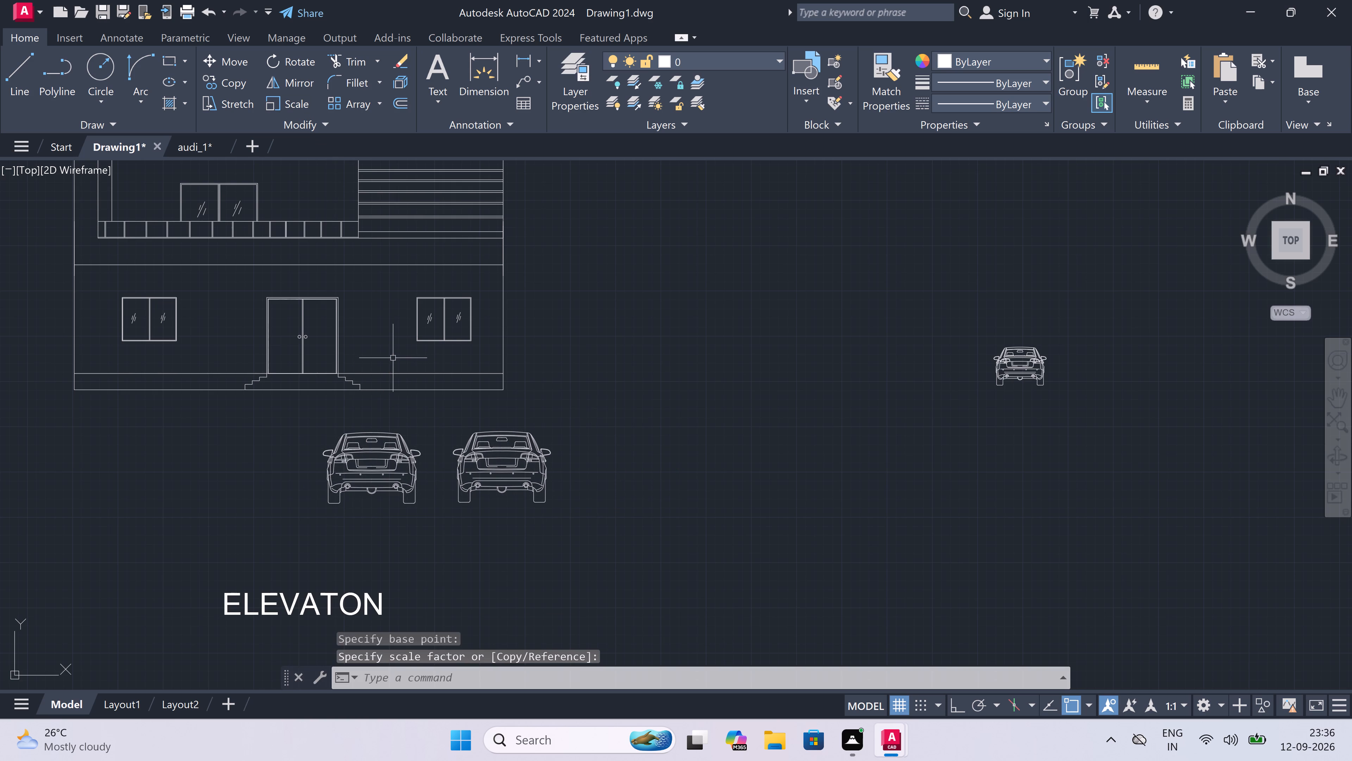
Examine the two cars' size and placement against the front elevation and the floor plan.
scroll(399, 412, "down", 3)
scroll(315, 421, "up", 2)
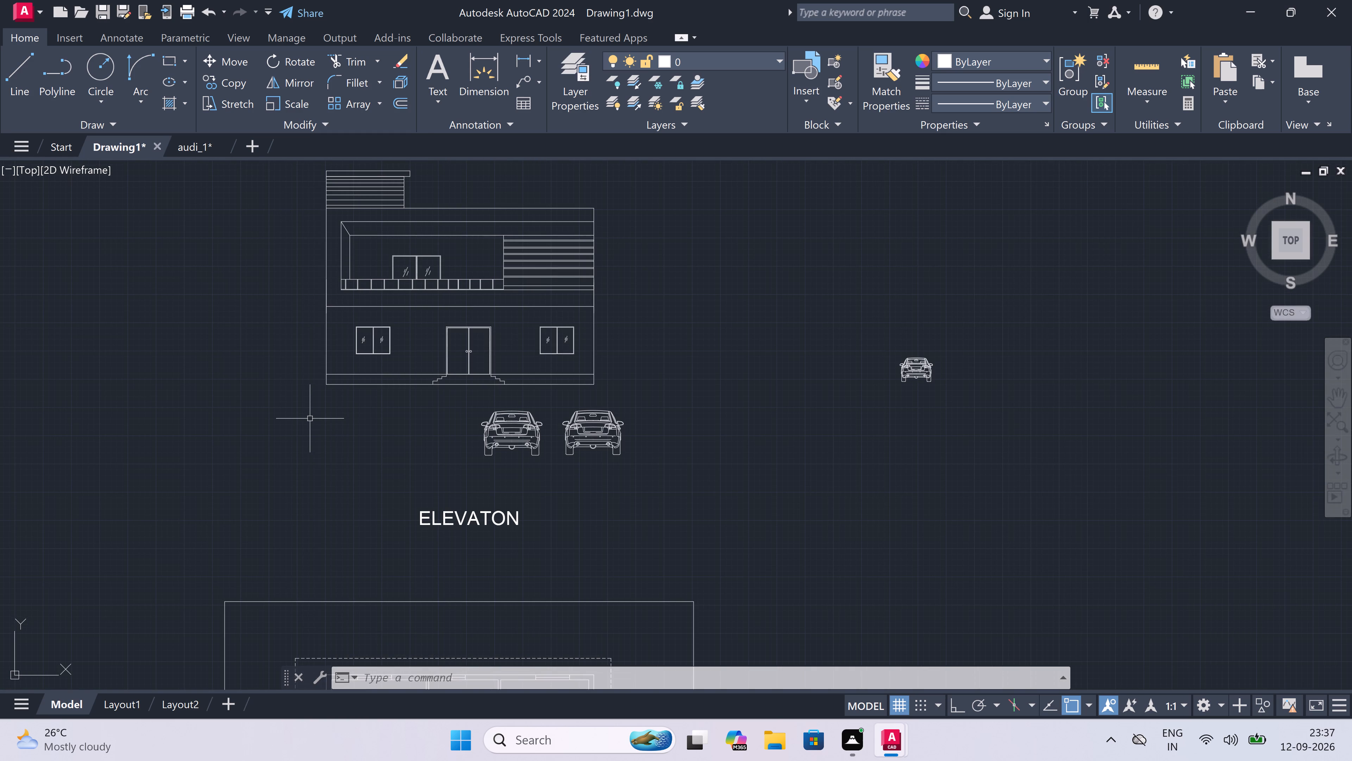
scroll(311, 419, "down", 2)
scroll(310, 463, "down", 2)
scroll(305, 572, "up", 2)
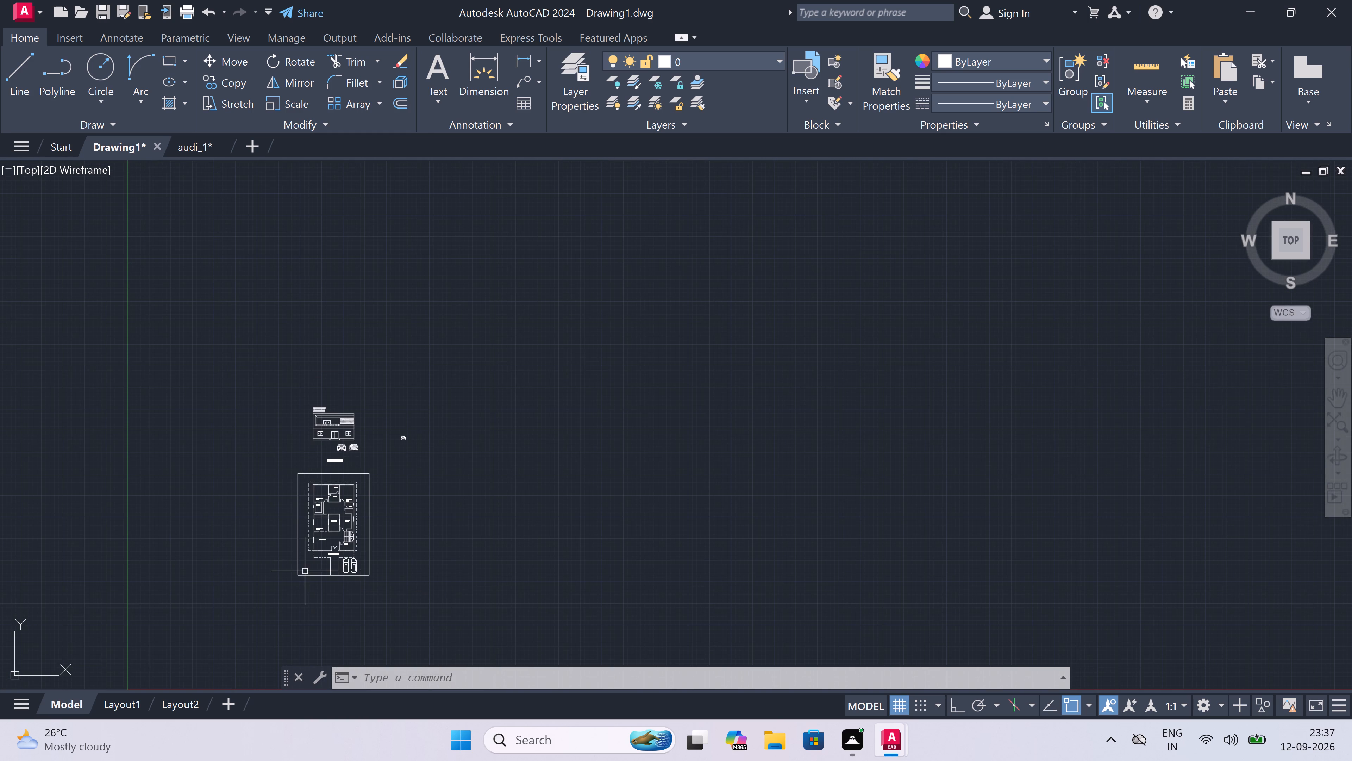
scroll(305, 572, "up", 1)
scroll(301, 569, "down", 3)
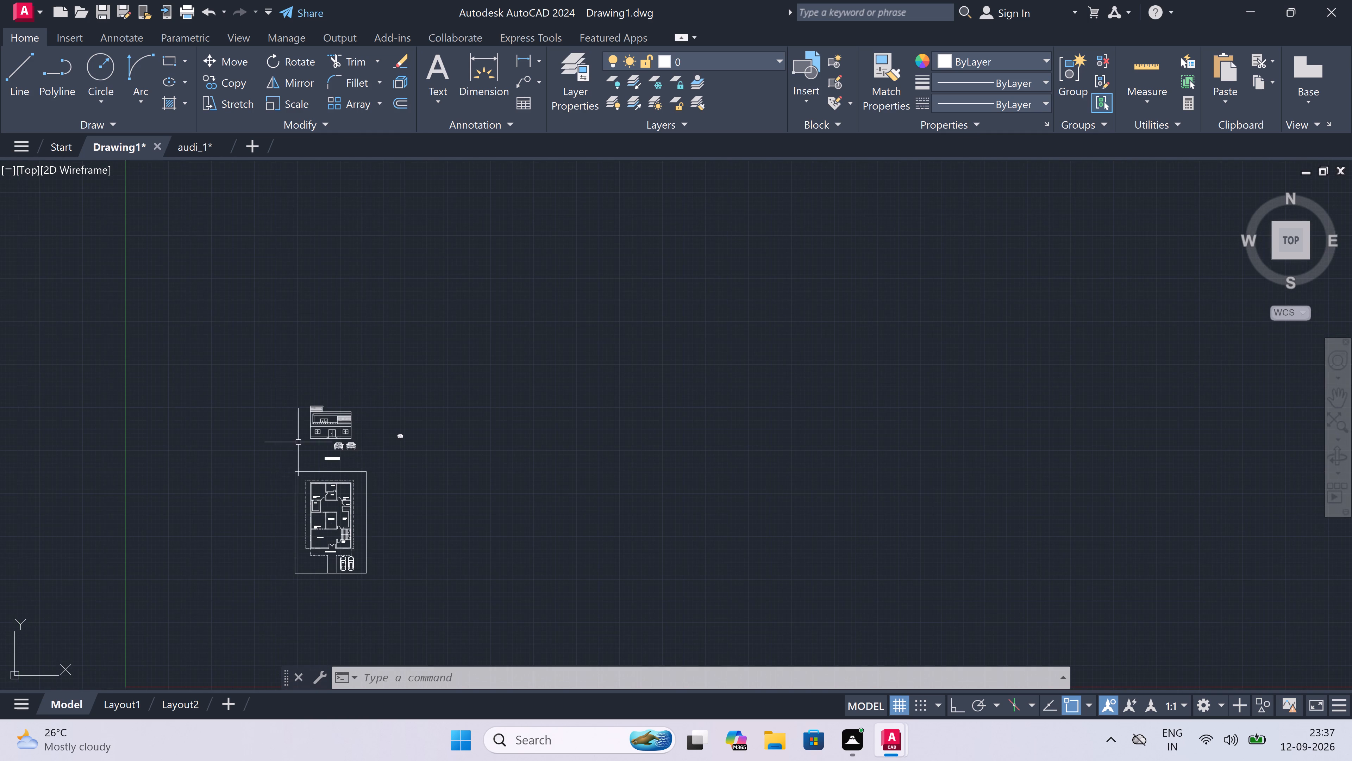
scroll(323, 398, "up", 3)
scroll(350, 489, "down", 2)
scroll(343, 540, "up", 3)
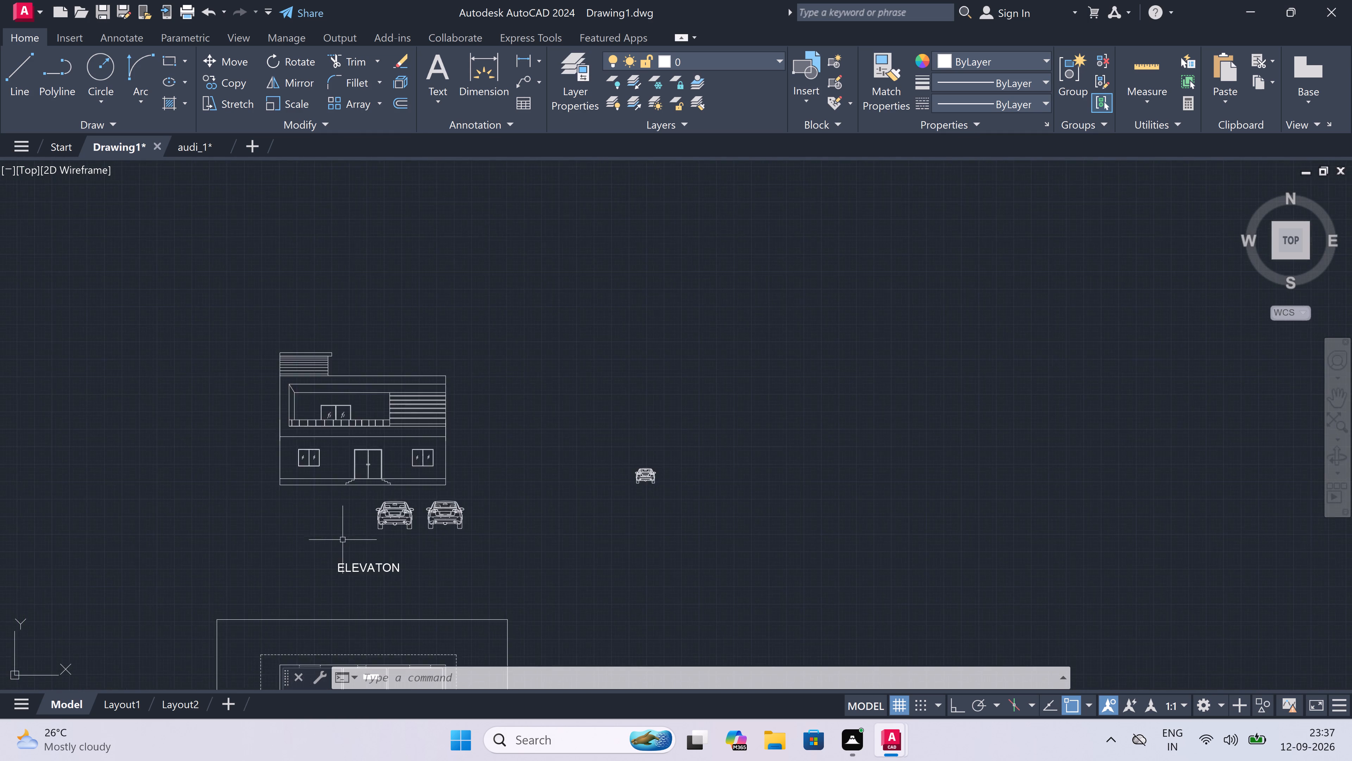
scroll(361, 518, "down", 1)
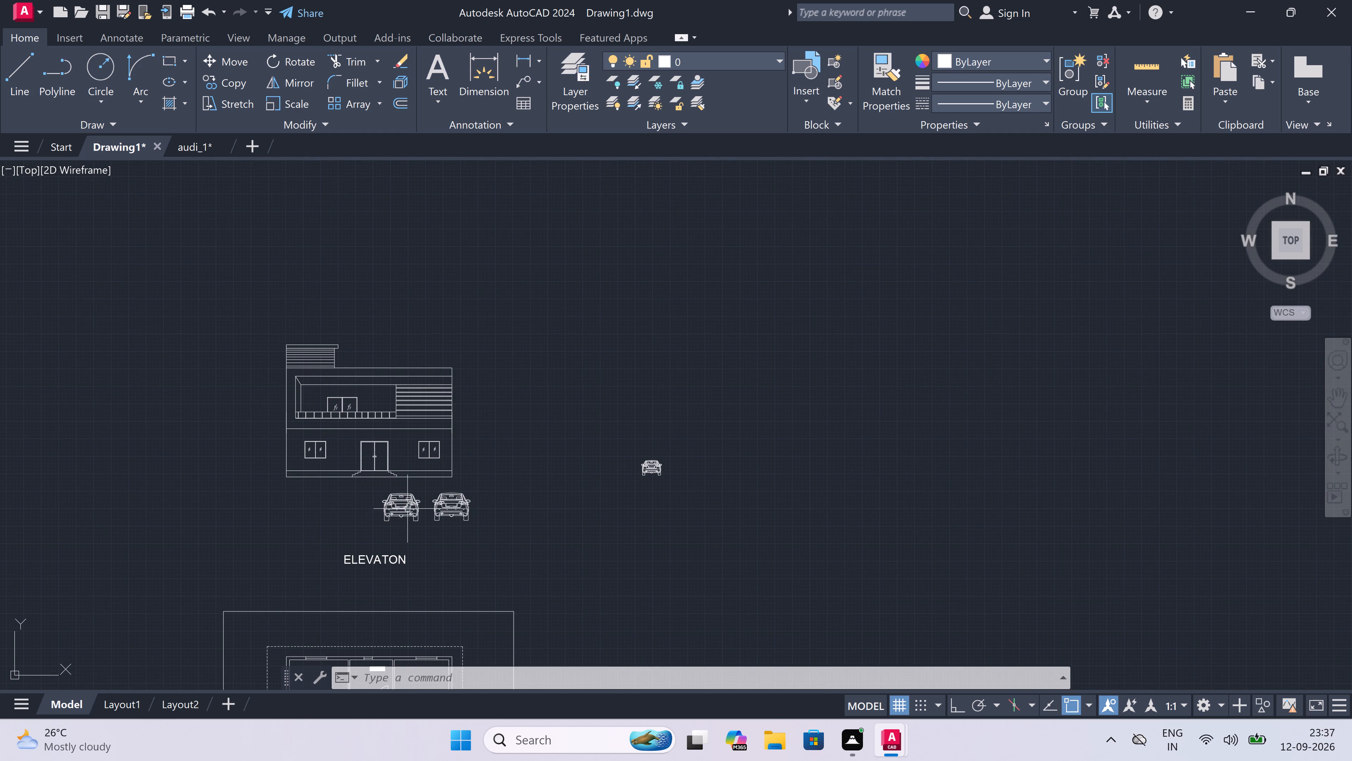
scroll(459, 496, "up", 1)
scroll(457, 497, "down", 2)
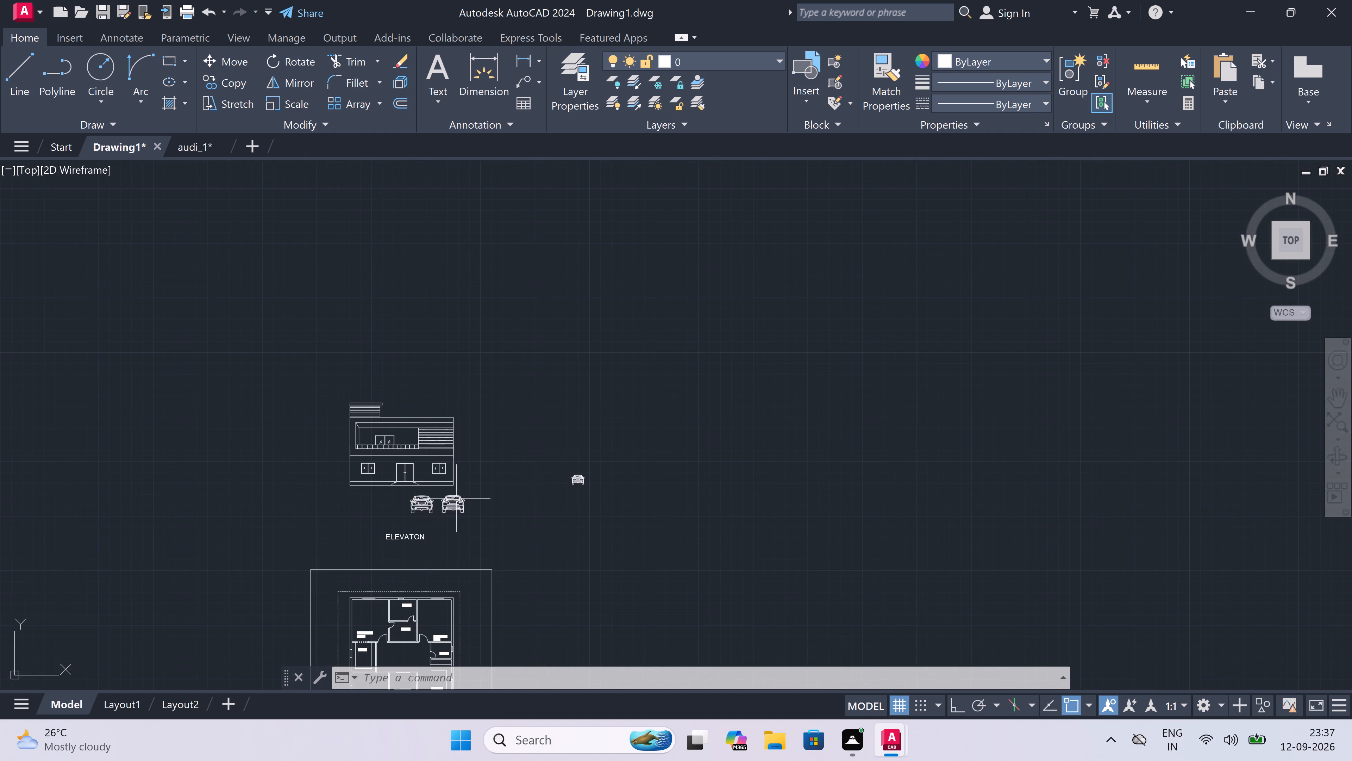
Move both cars together slightly east in front of the elevation.
scroll(395, 536, "up", 2)
left_click_drag(632, 417, 590, 446)
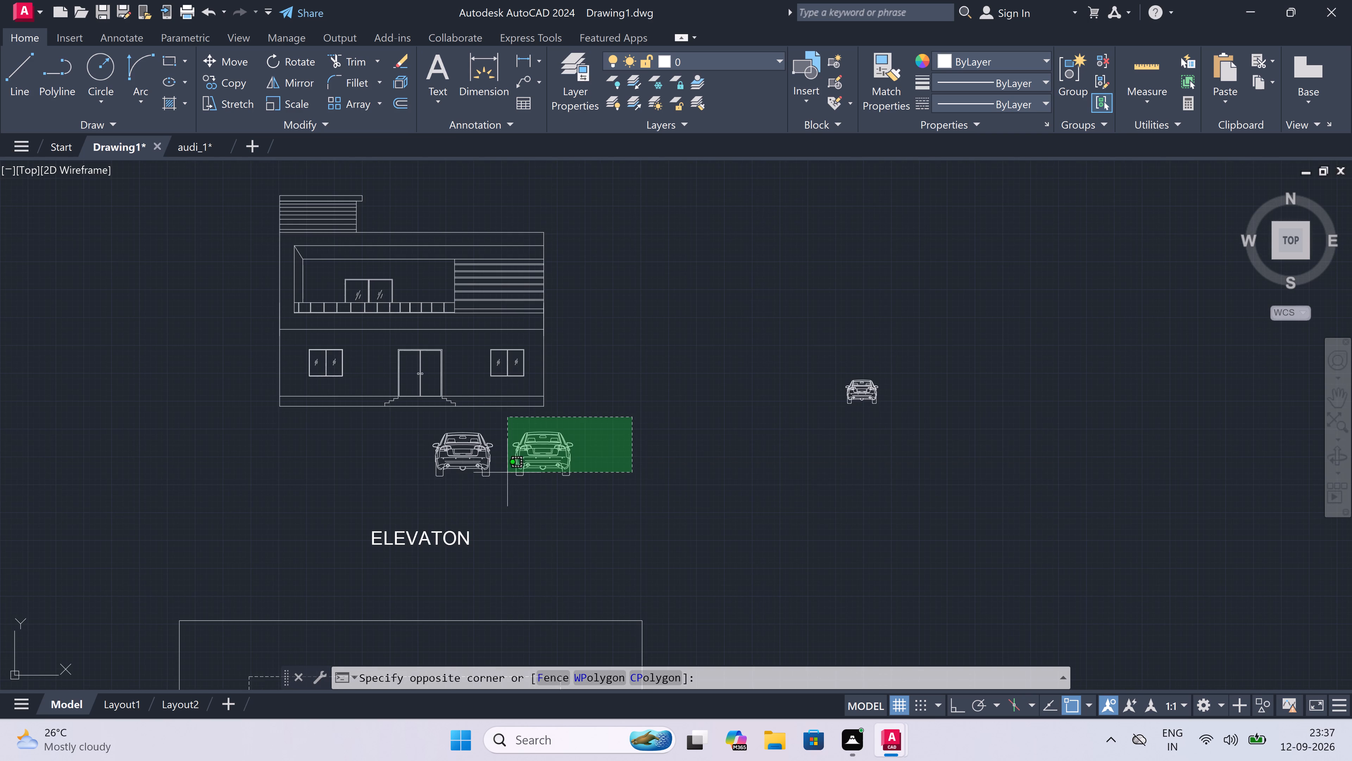
left_click(424, 500)
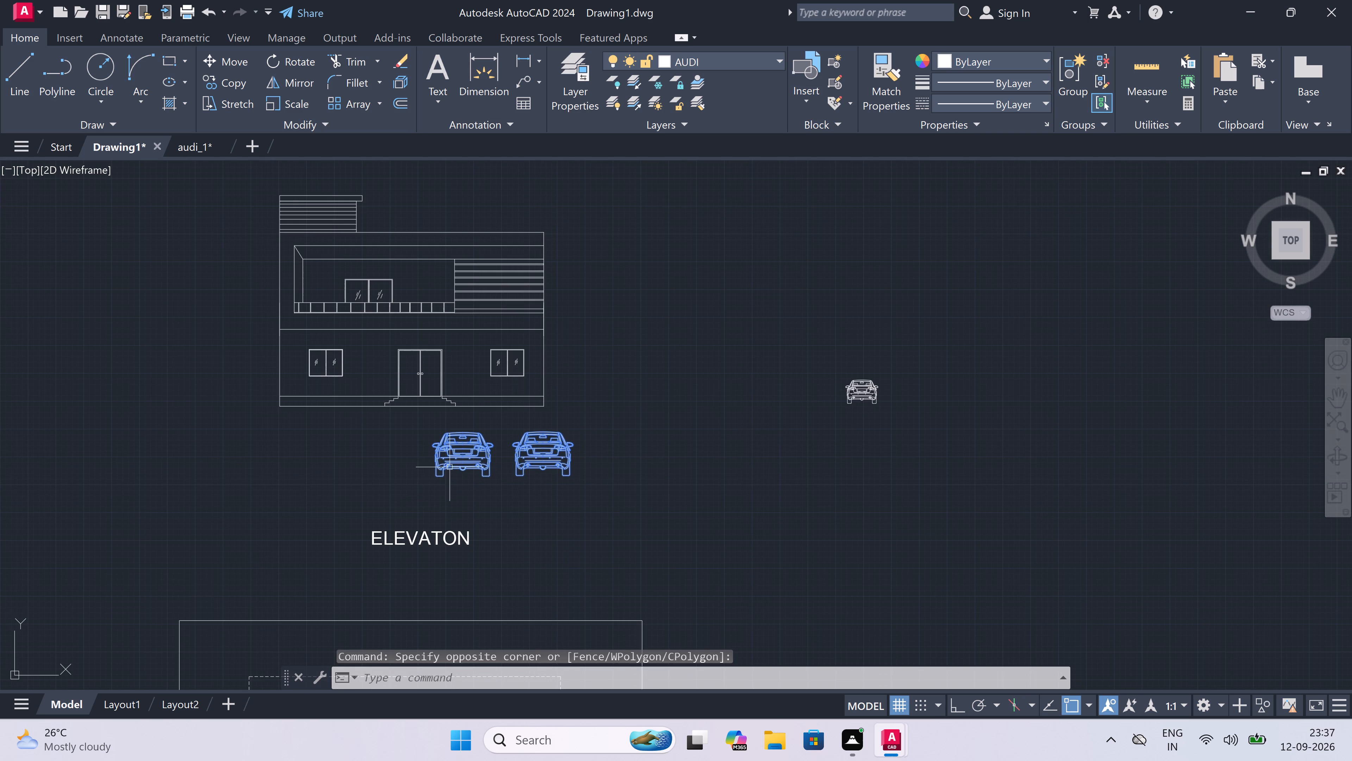
left_click(219, 55)
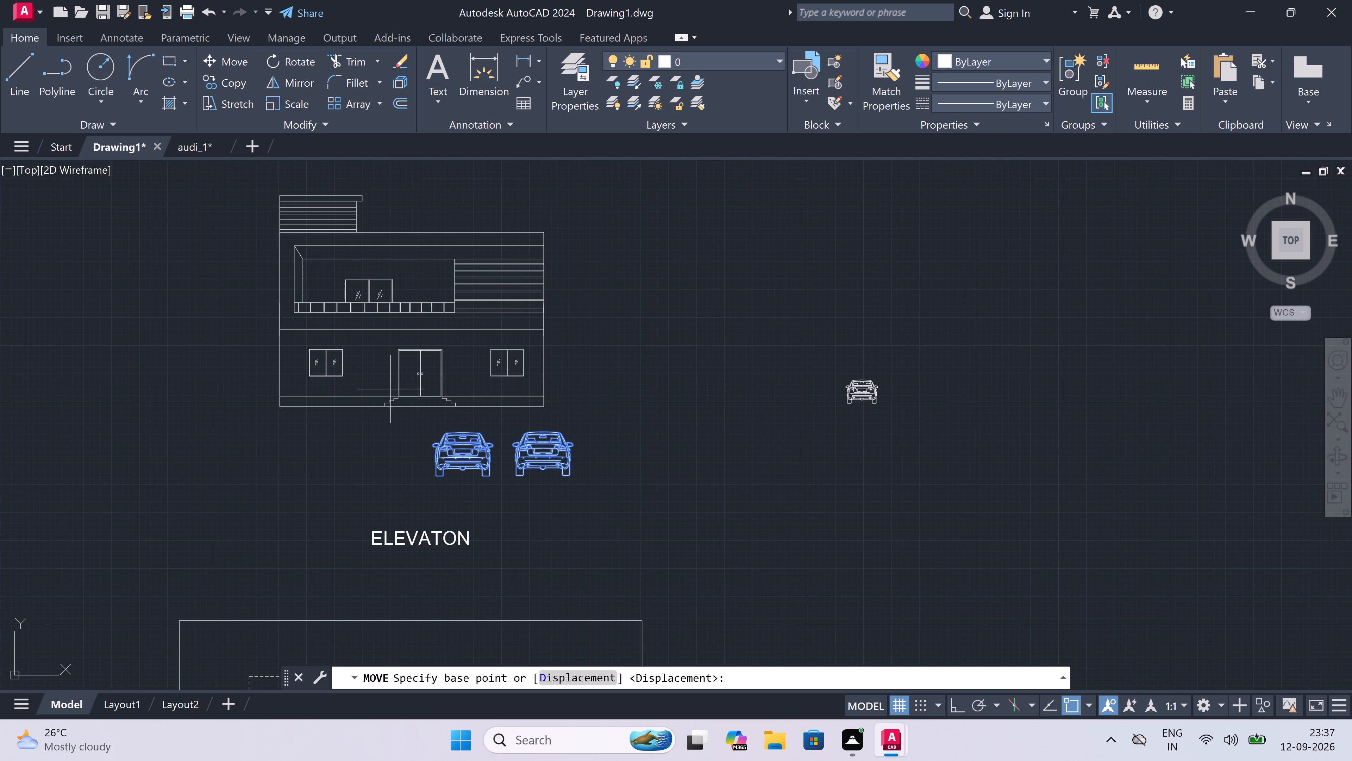
scroll(401, 424, "up", 2)
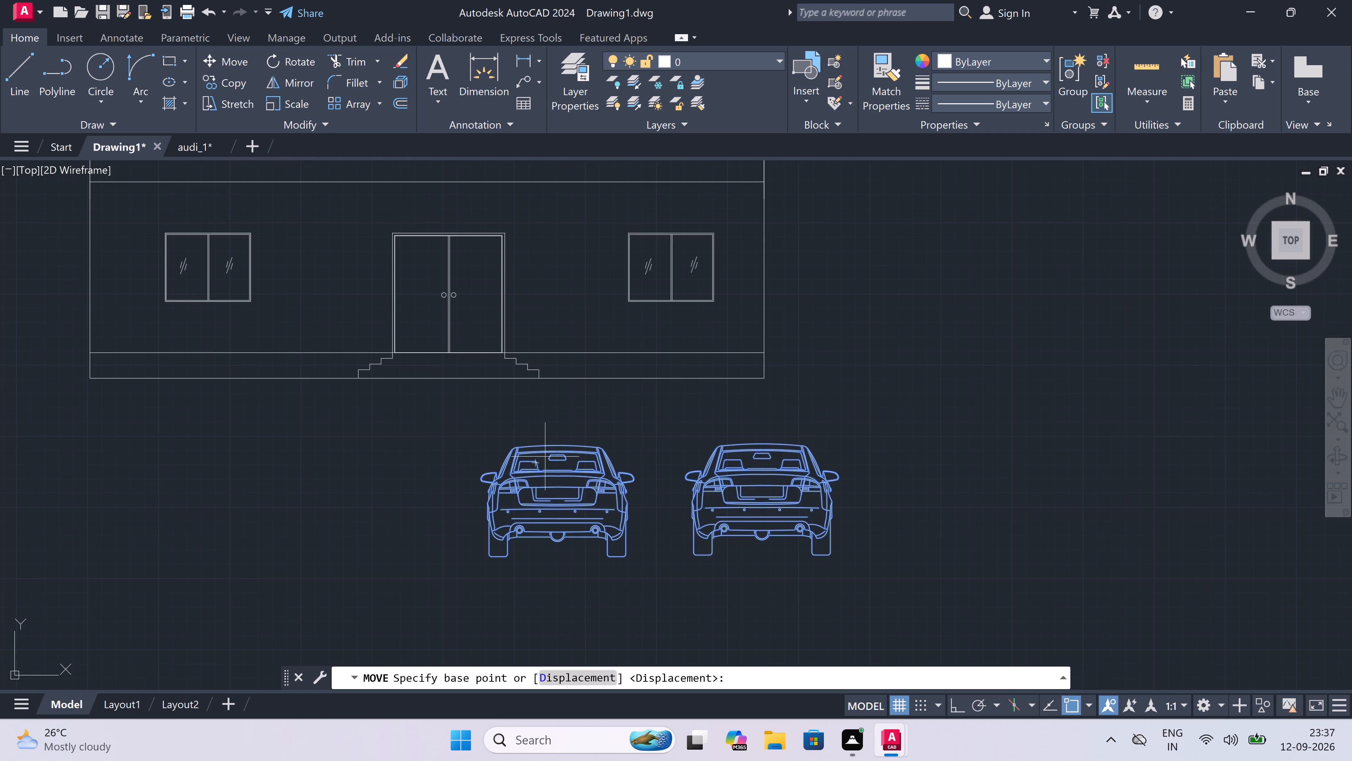
left_click_drag(549, 457, 555, 458)
left_click(593, 456)
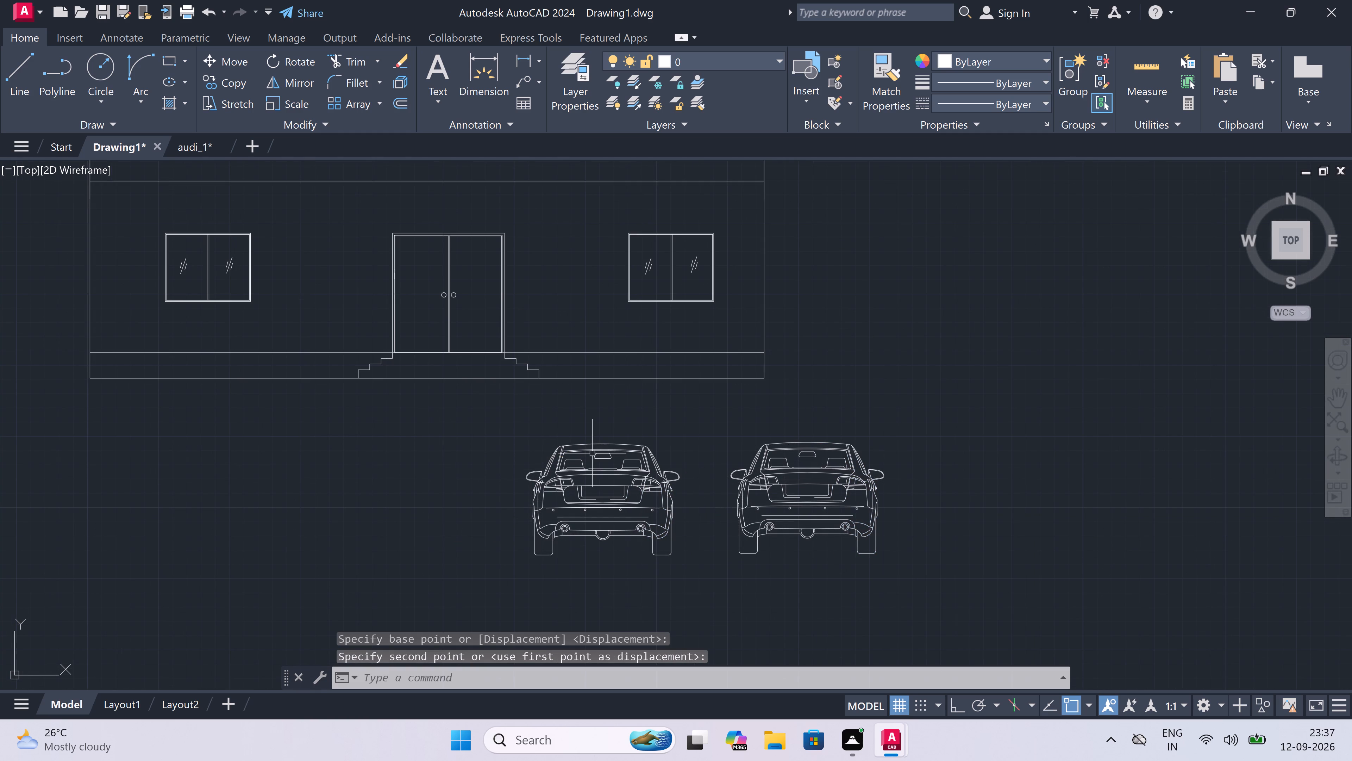
key("Escape")
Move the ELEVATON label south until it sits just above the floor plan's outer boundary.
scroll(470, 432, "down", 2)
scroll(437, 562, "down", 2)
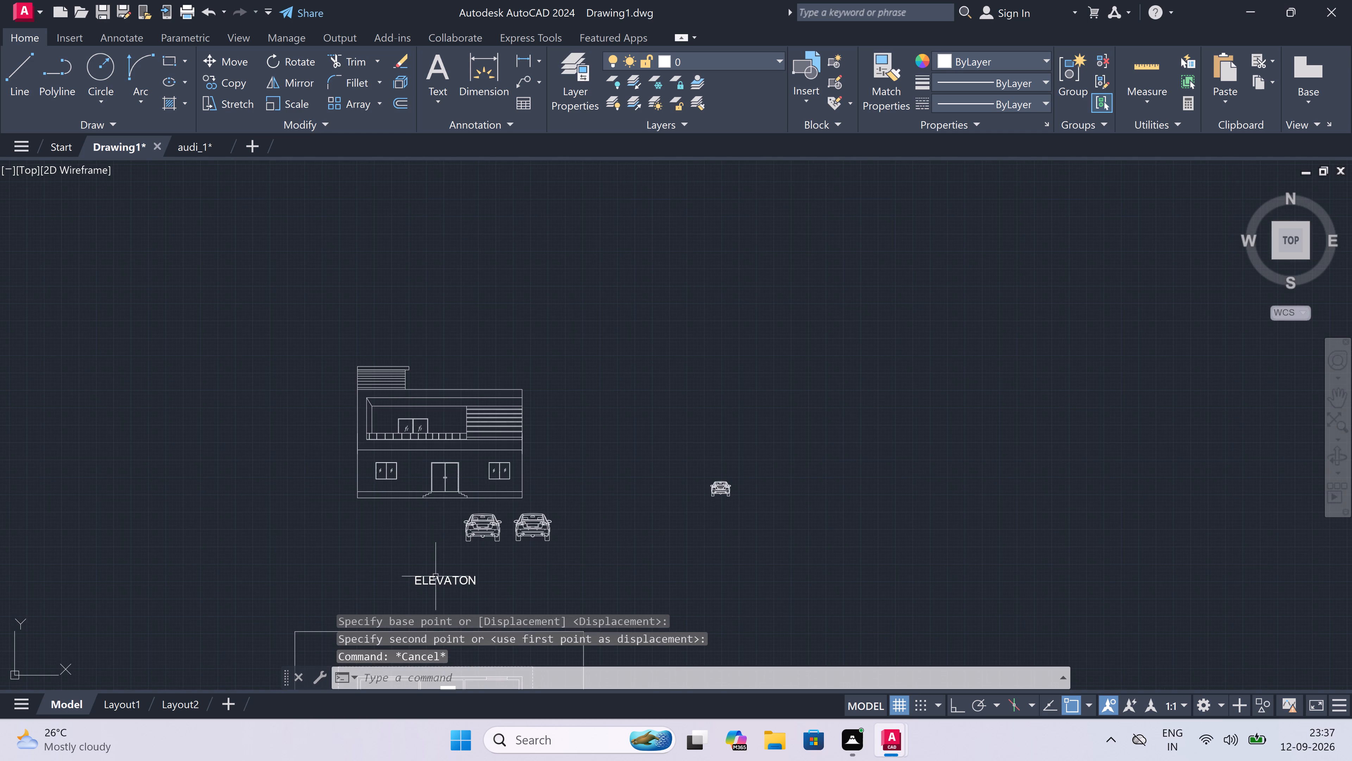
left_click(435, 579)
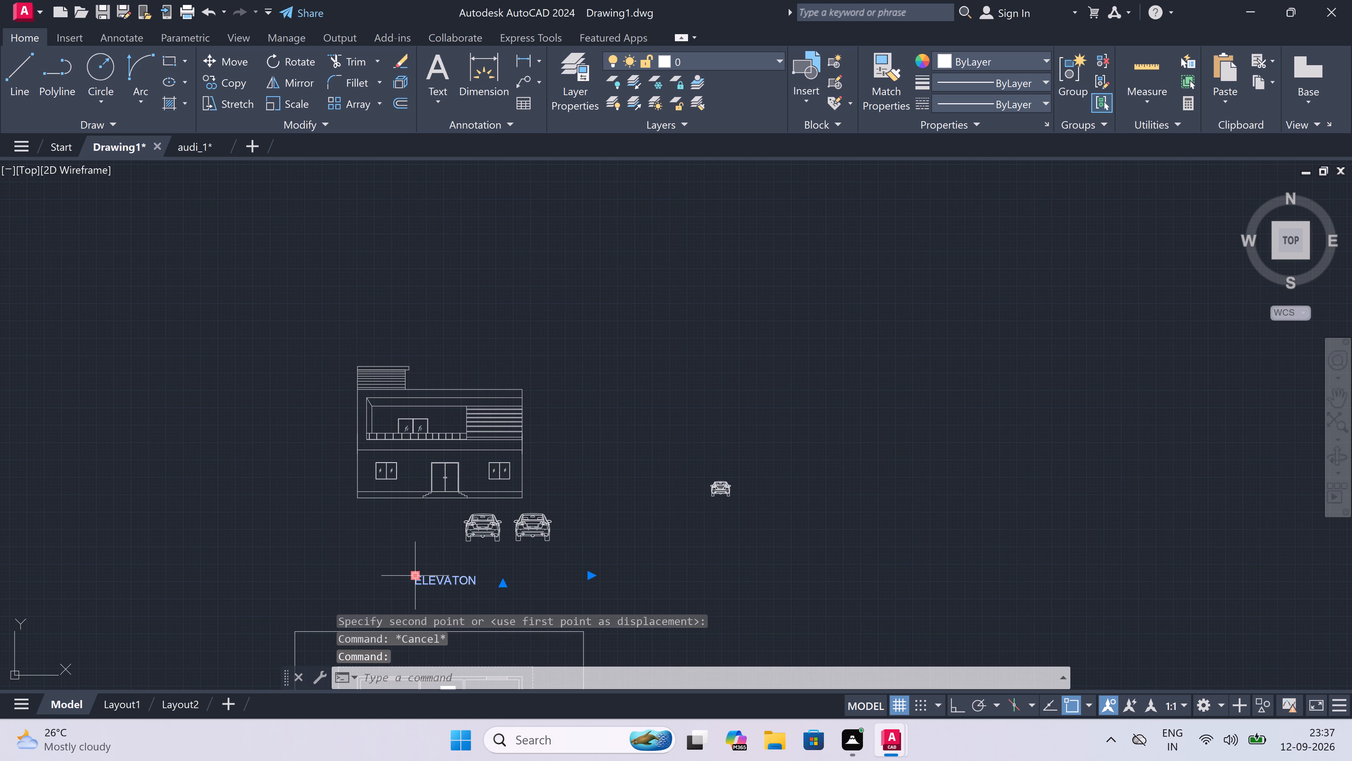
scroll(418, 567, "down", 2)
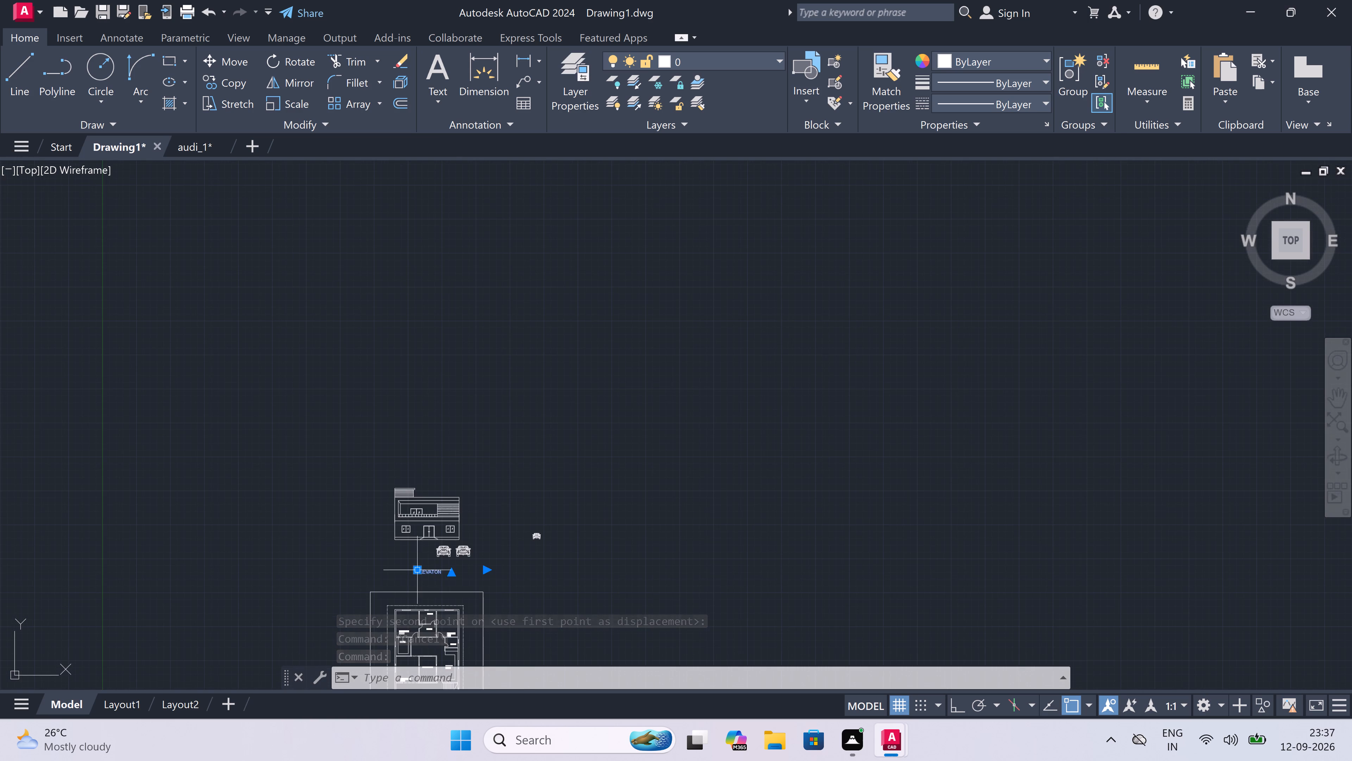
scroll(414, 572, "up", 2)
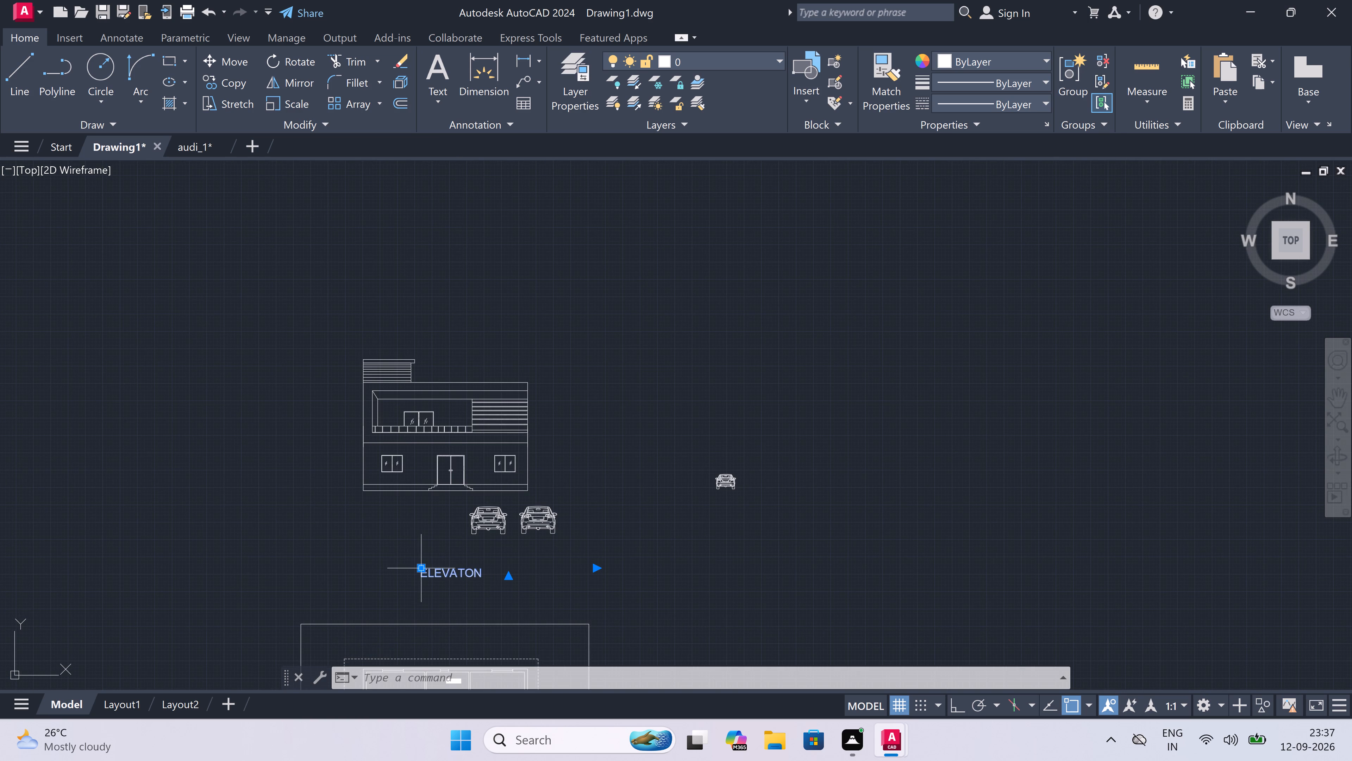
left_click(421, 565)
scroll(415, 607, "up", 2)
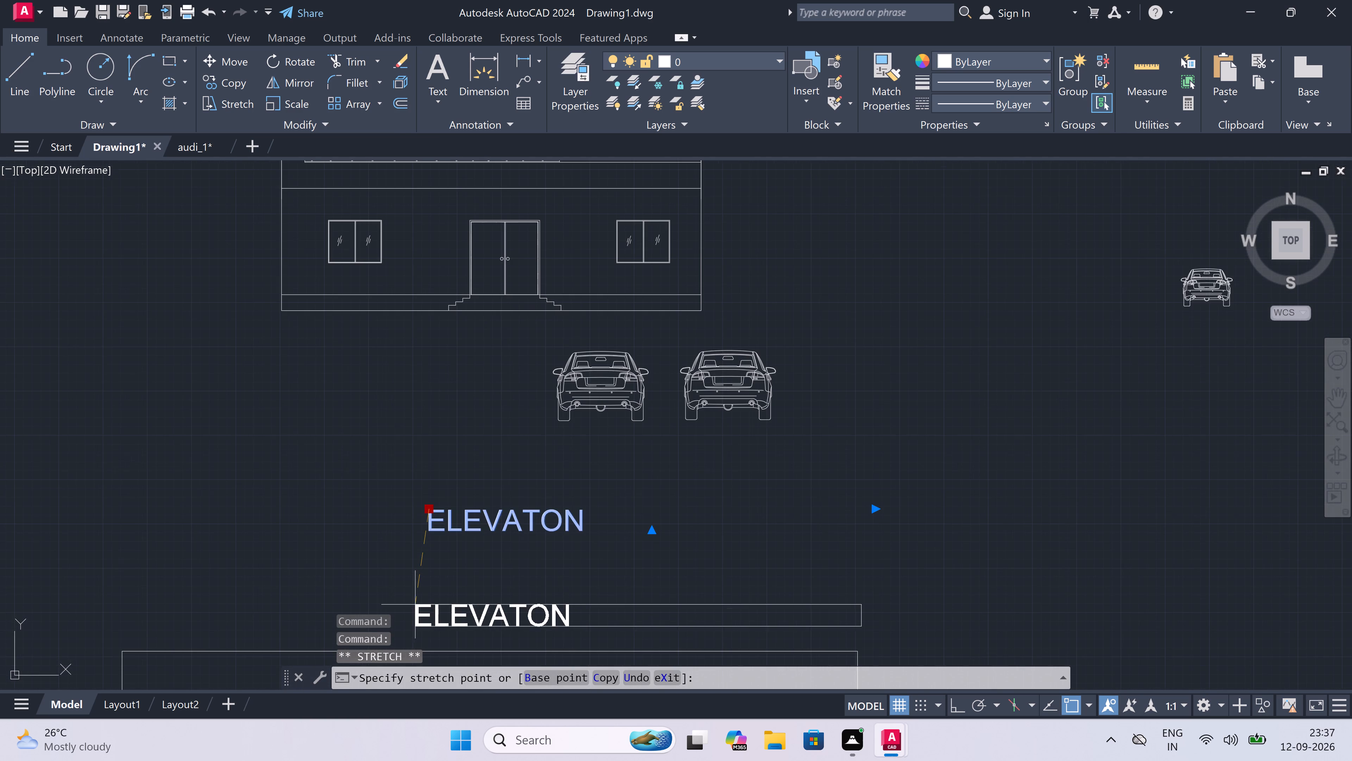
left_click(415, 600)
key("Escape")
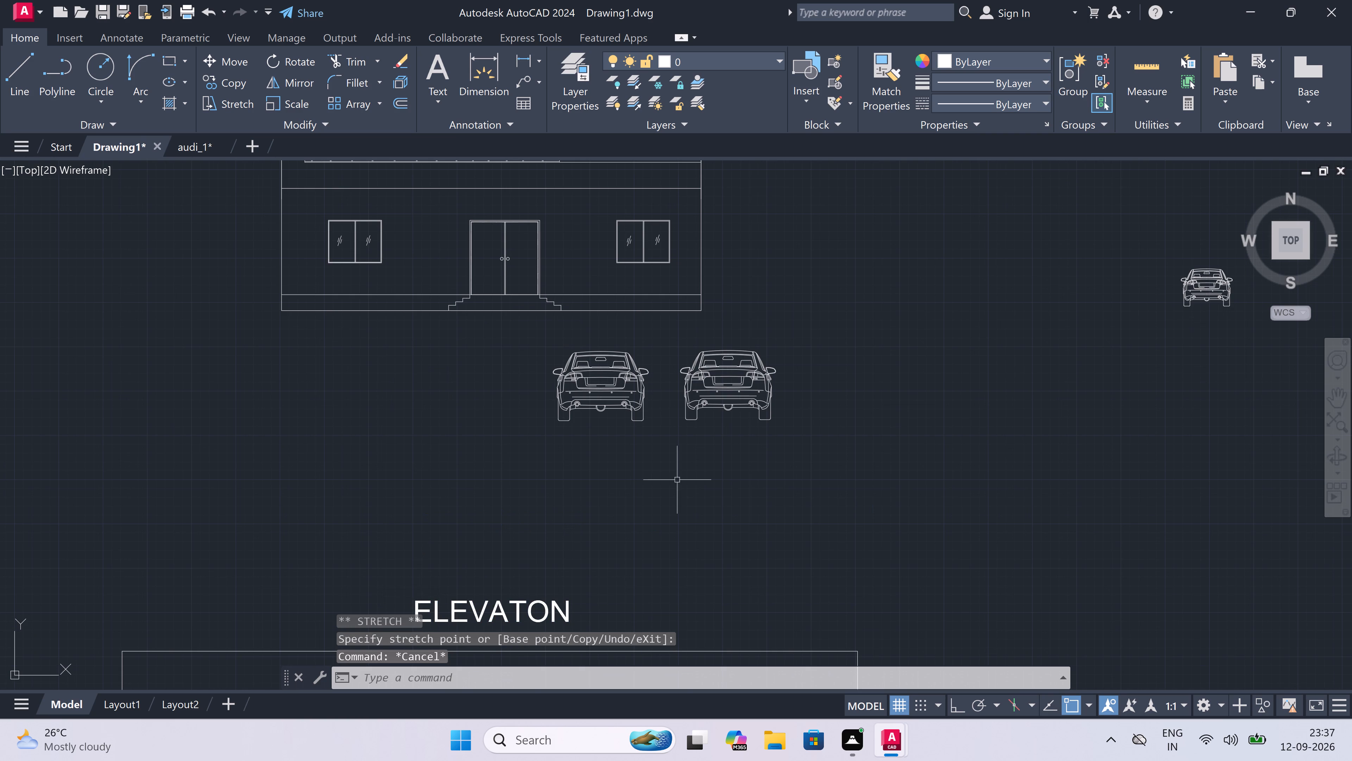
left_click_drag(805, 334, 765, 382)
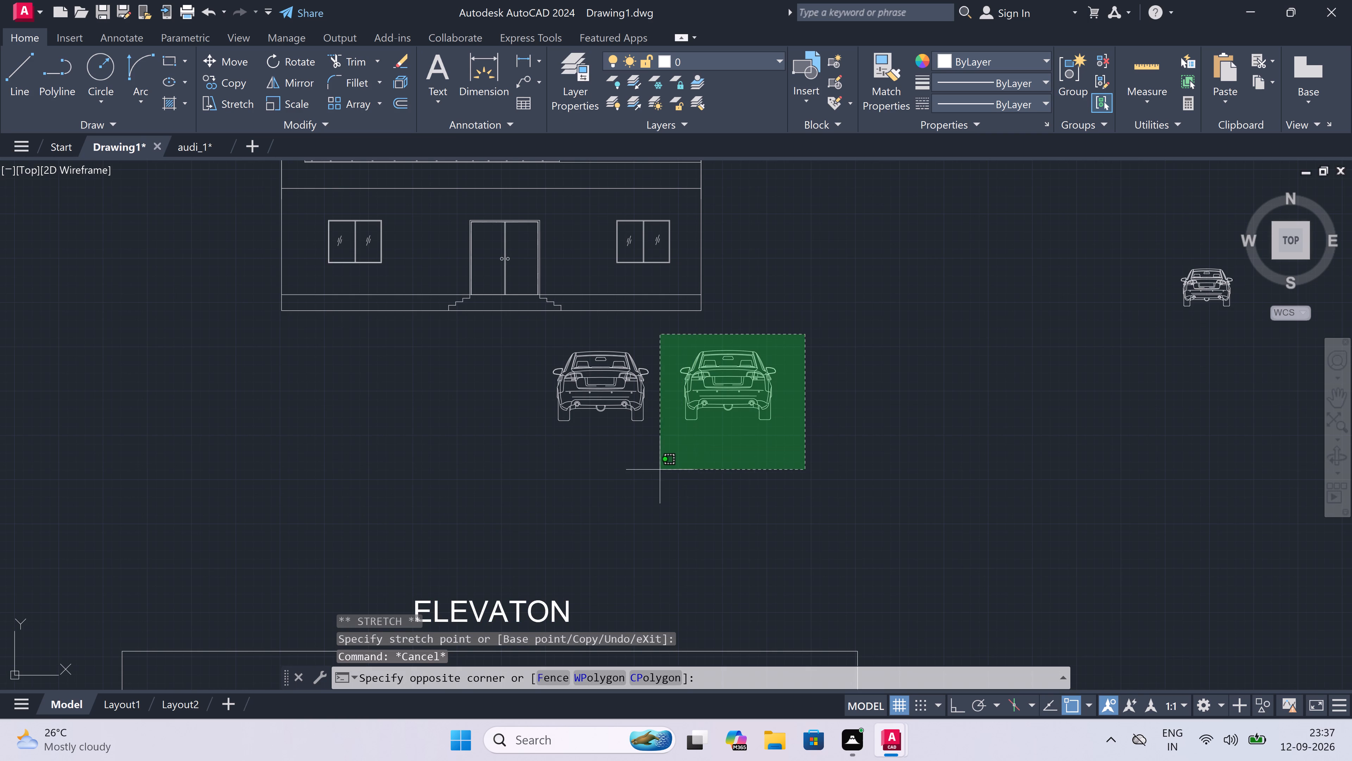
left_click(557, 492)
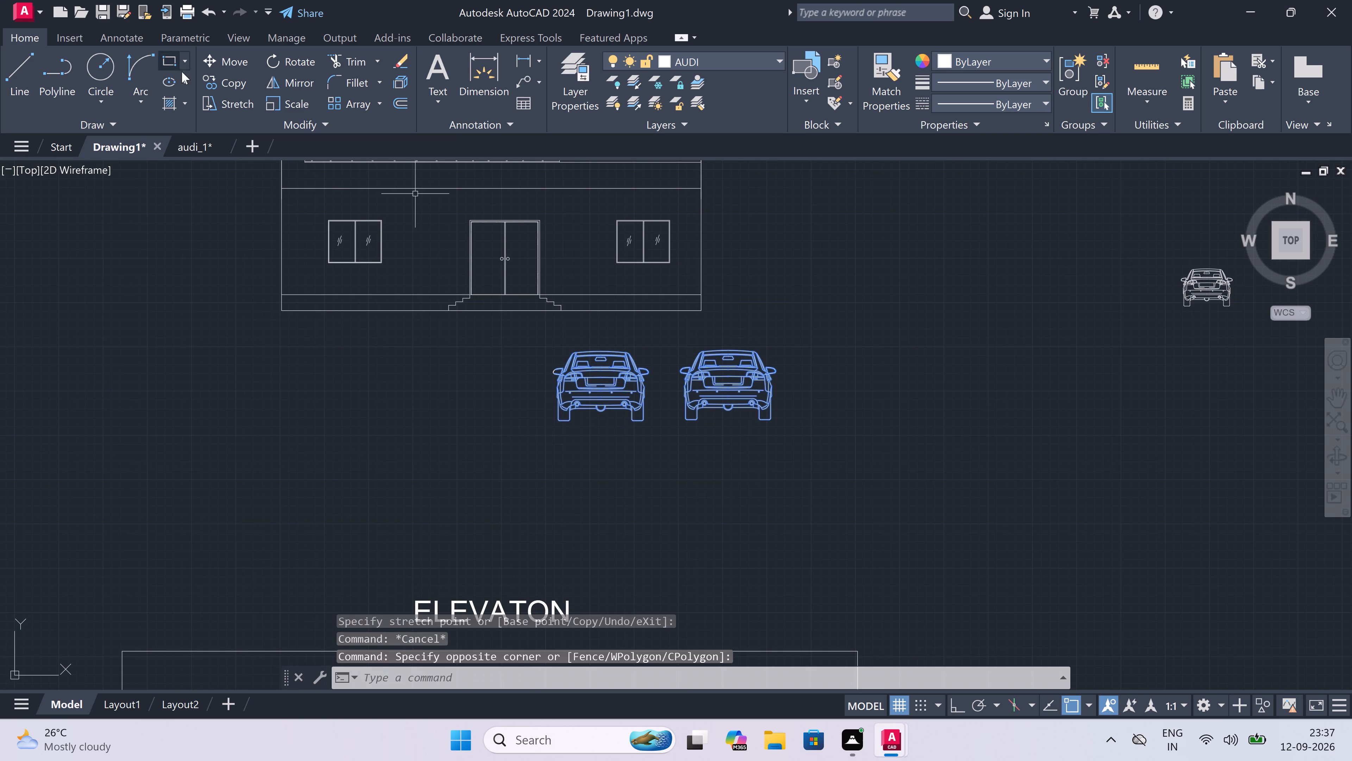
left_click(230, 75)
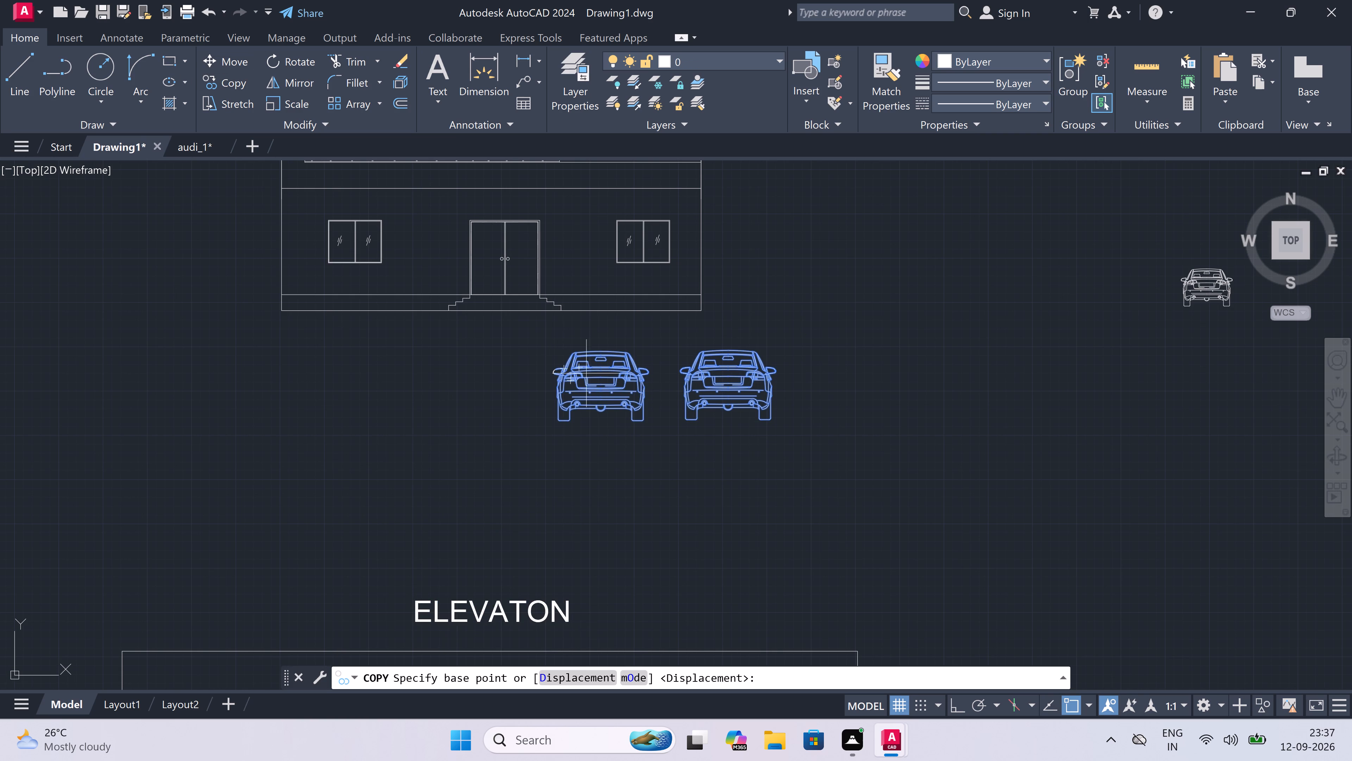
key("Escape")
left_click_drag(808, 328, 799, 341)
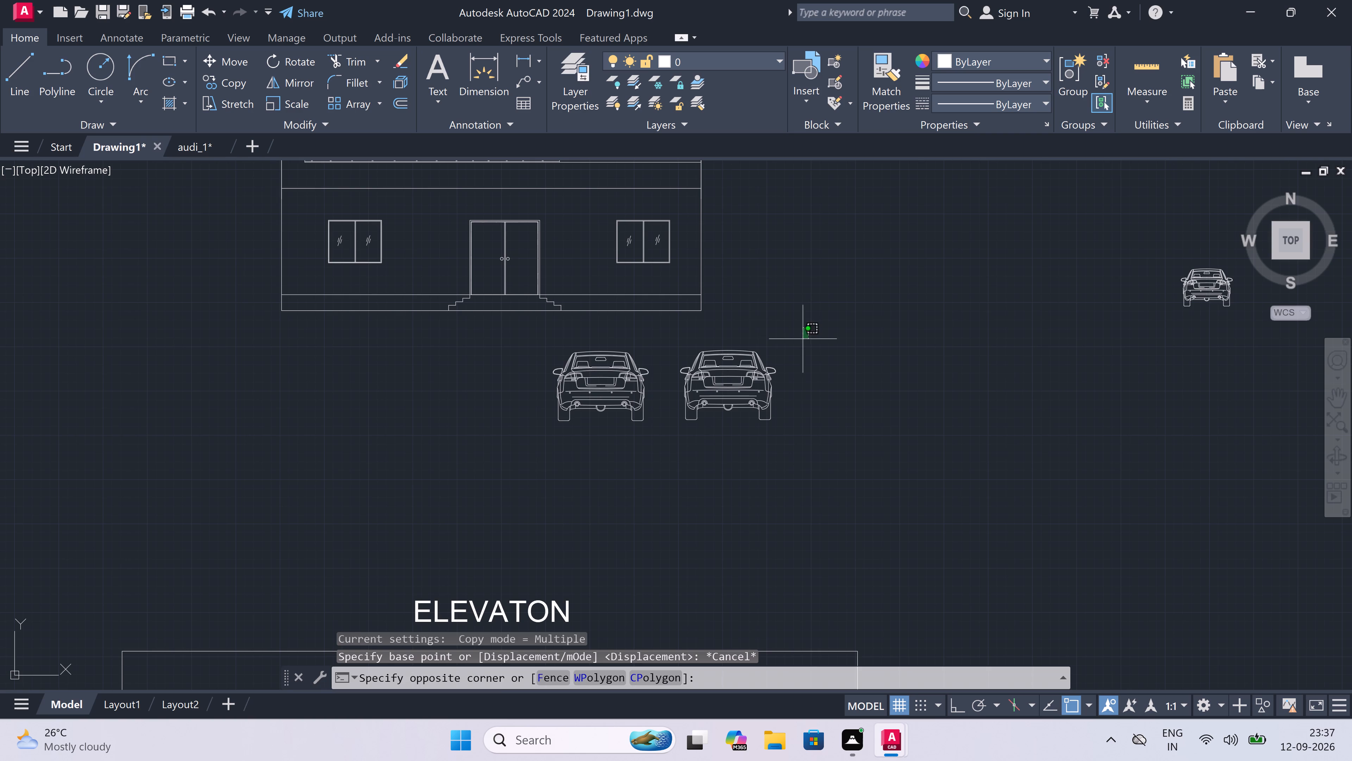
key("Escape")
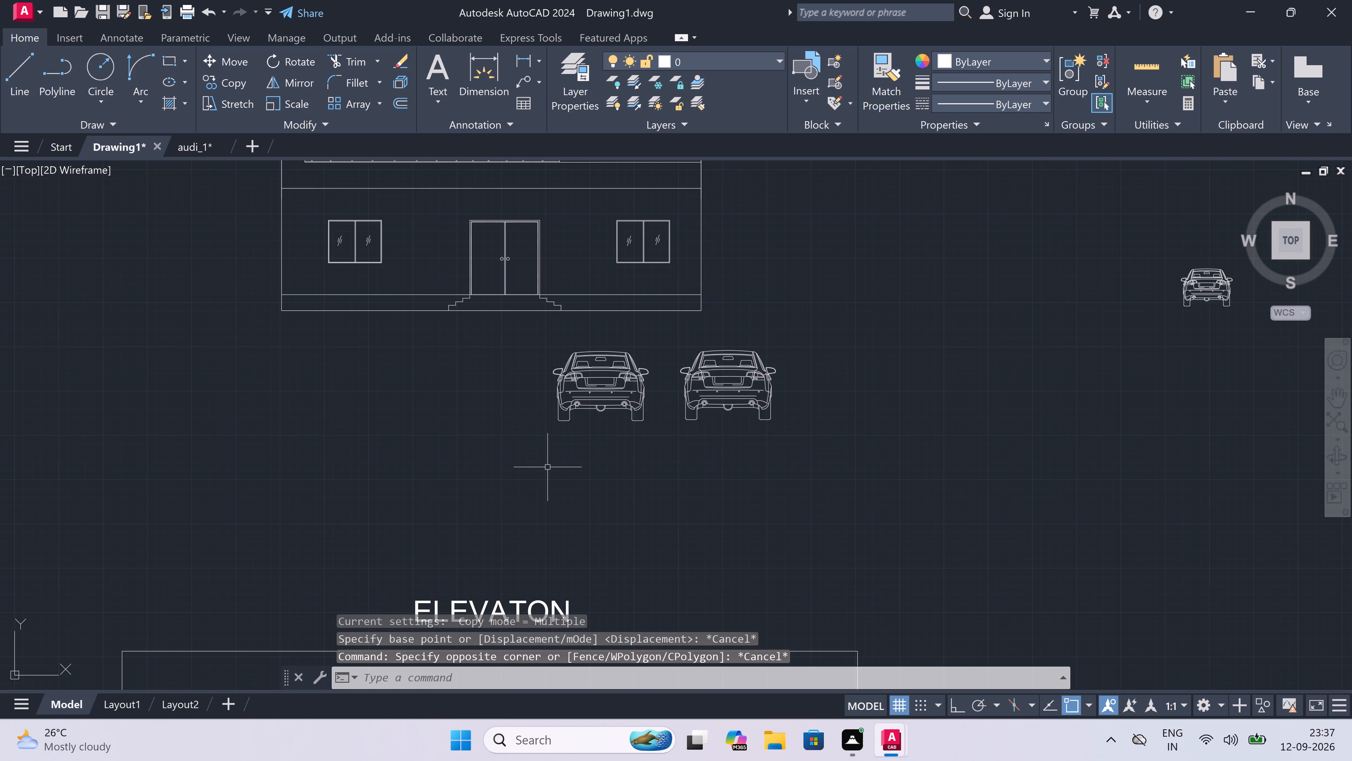
Move the whole front elevation together with its two cars slightly south, closer to the floor plan.
scroll(547, 467, "down", 3)
left_click_drag(624, 350, 614, 384)
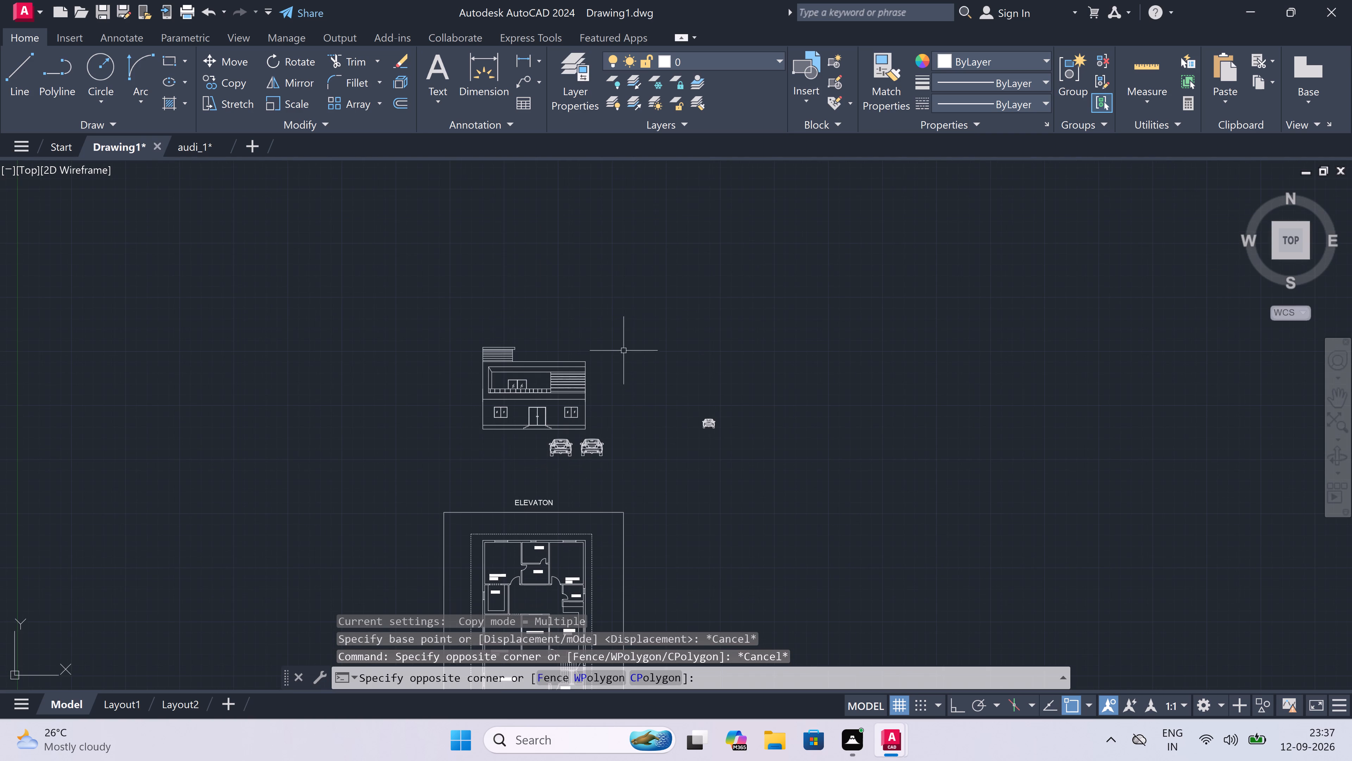
left_click(439, 471)
left_click_drag(542, 306, 520, 325)
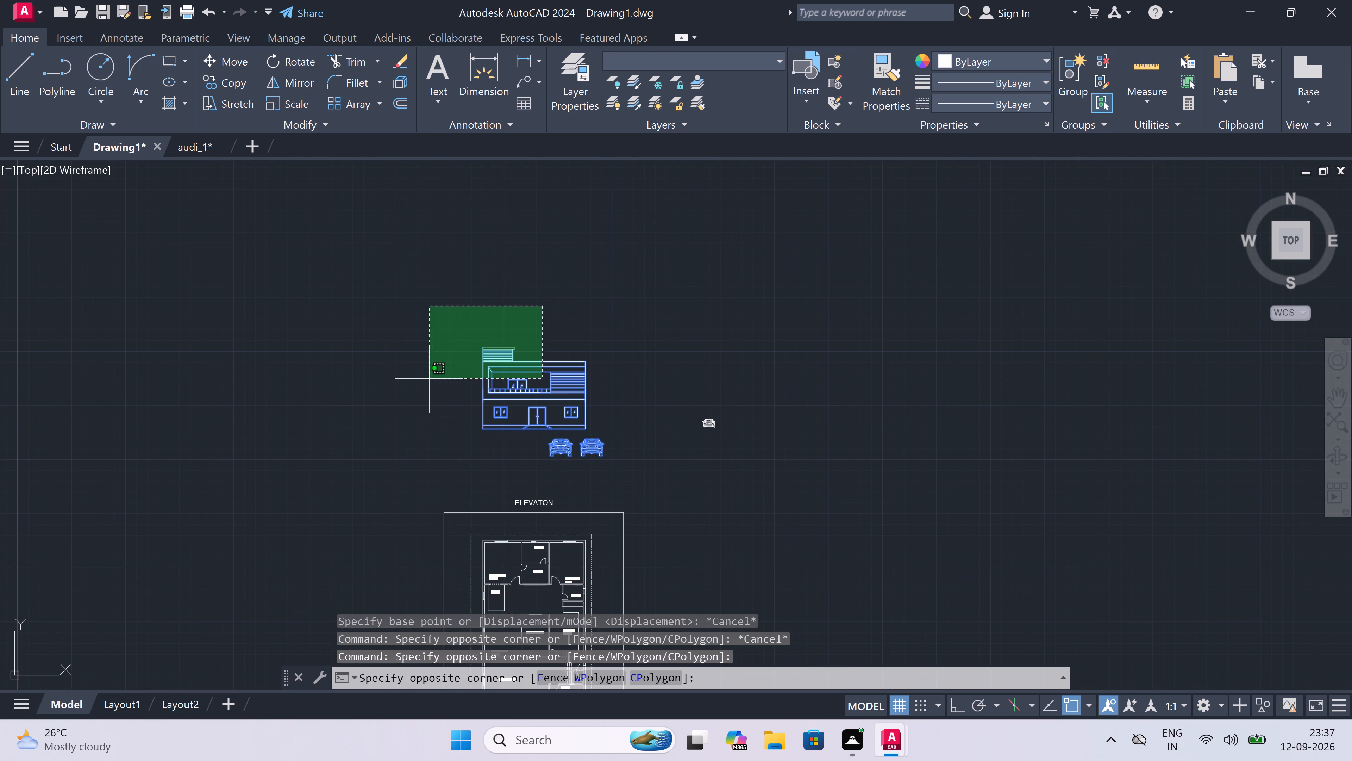
left_click(429, 379)
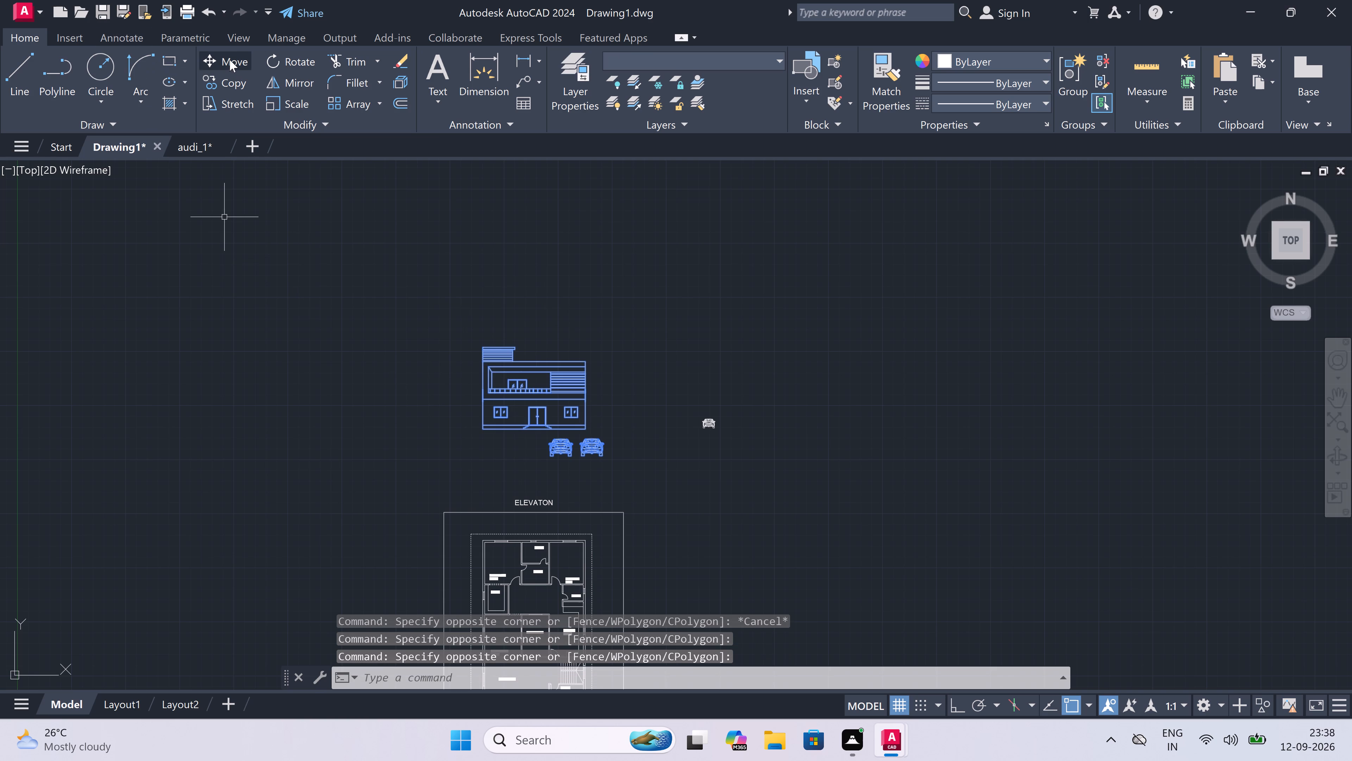
left_click(230, 50)
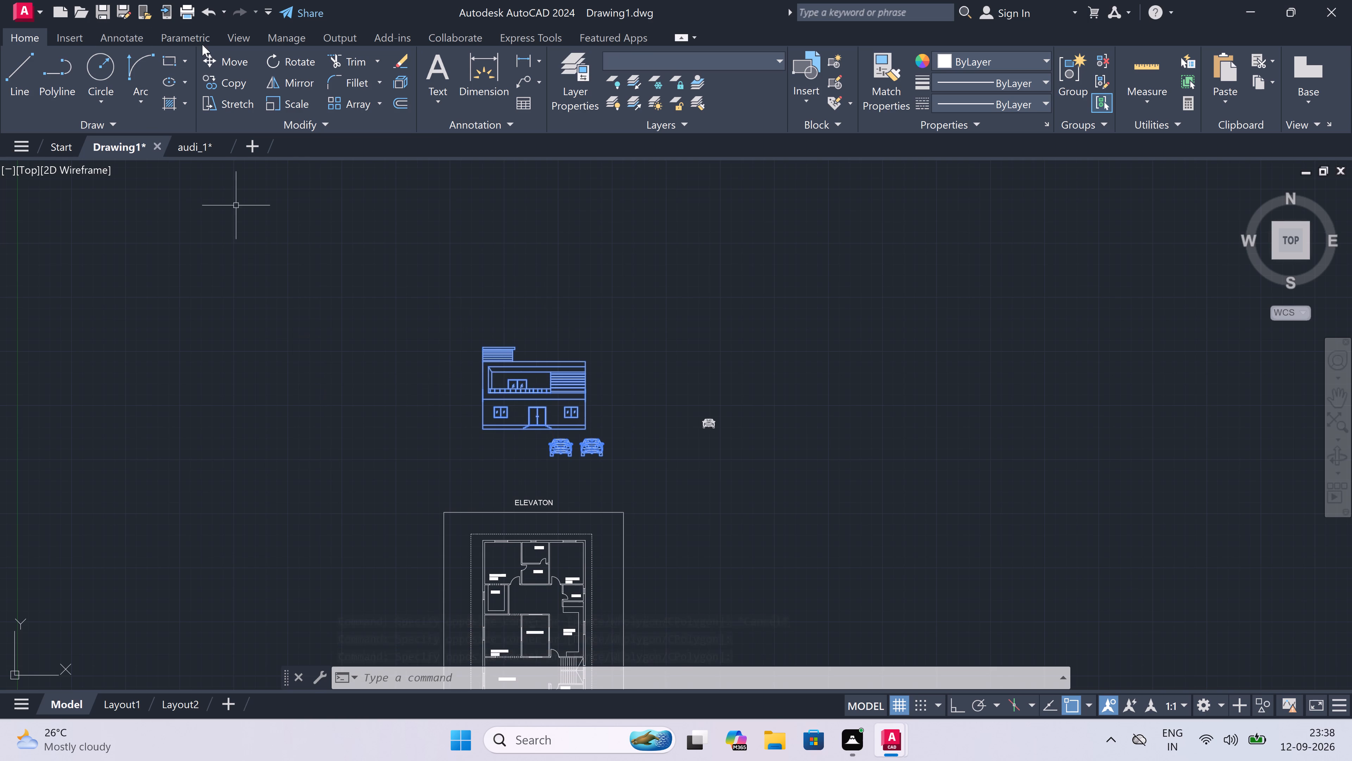
left_click(216, 55)
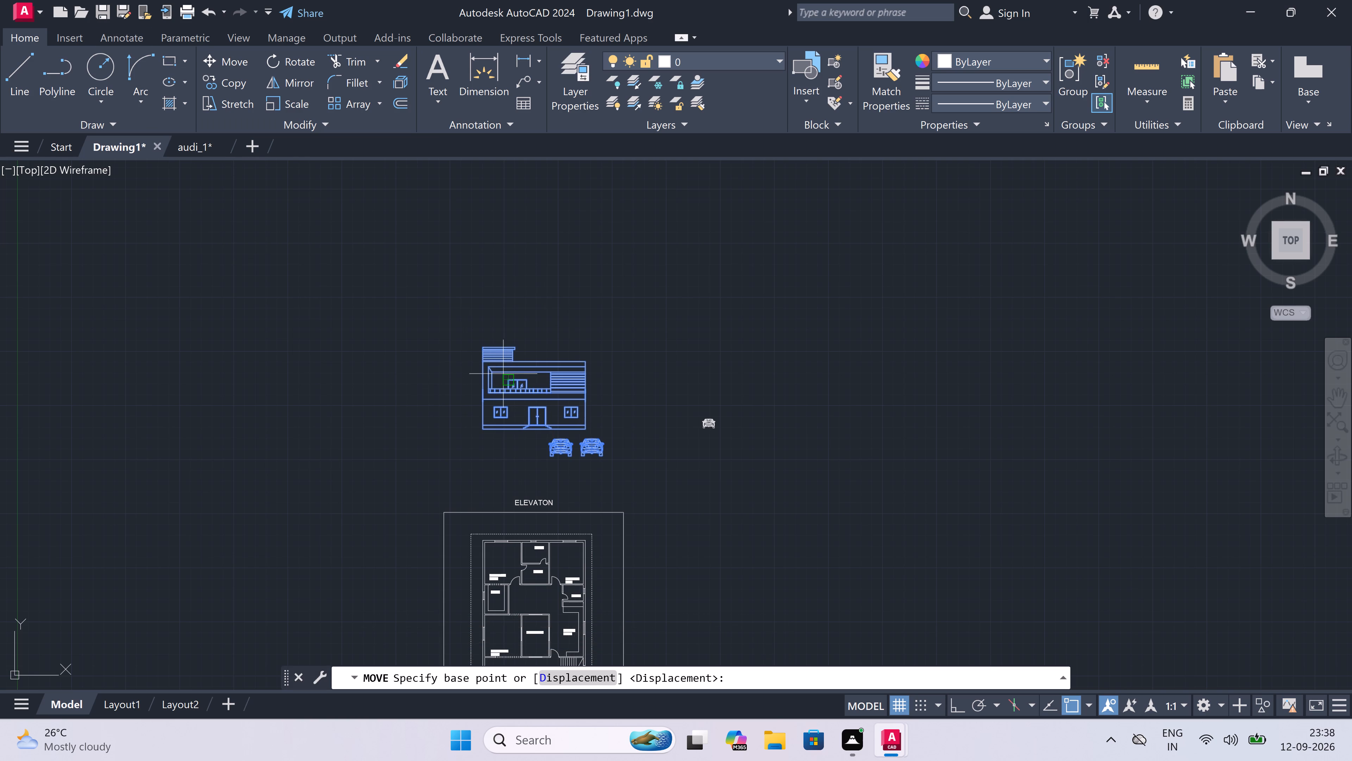
left_click(513, 378)
scroll(517, 413, "up", 2)
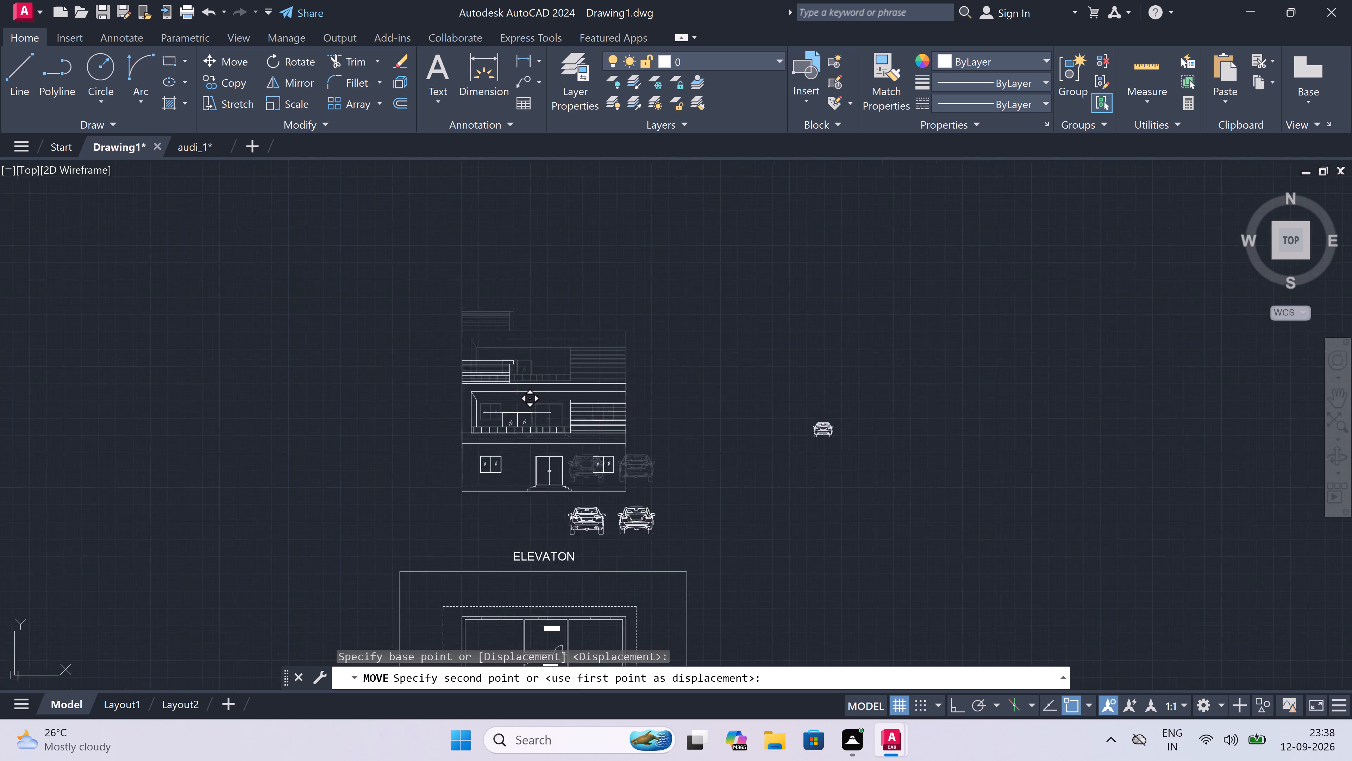
scroll(517, 413, "down", 3)
scroll(518, 432, "up", 3)
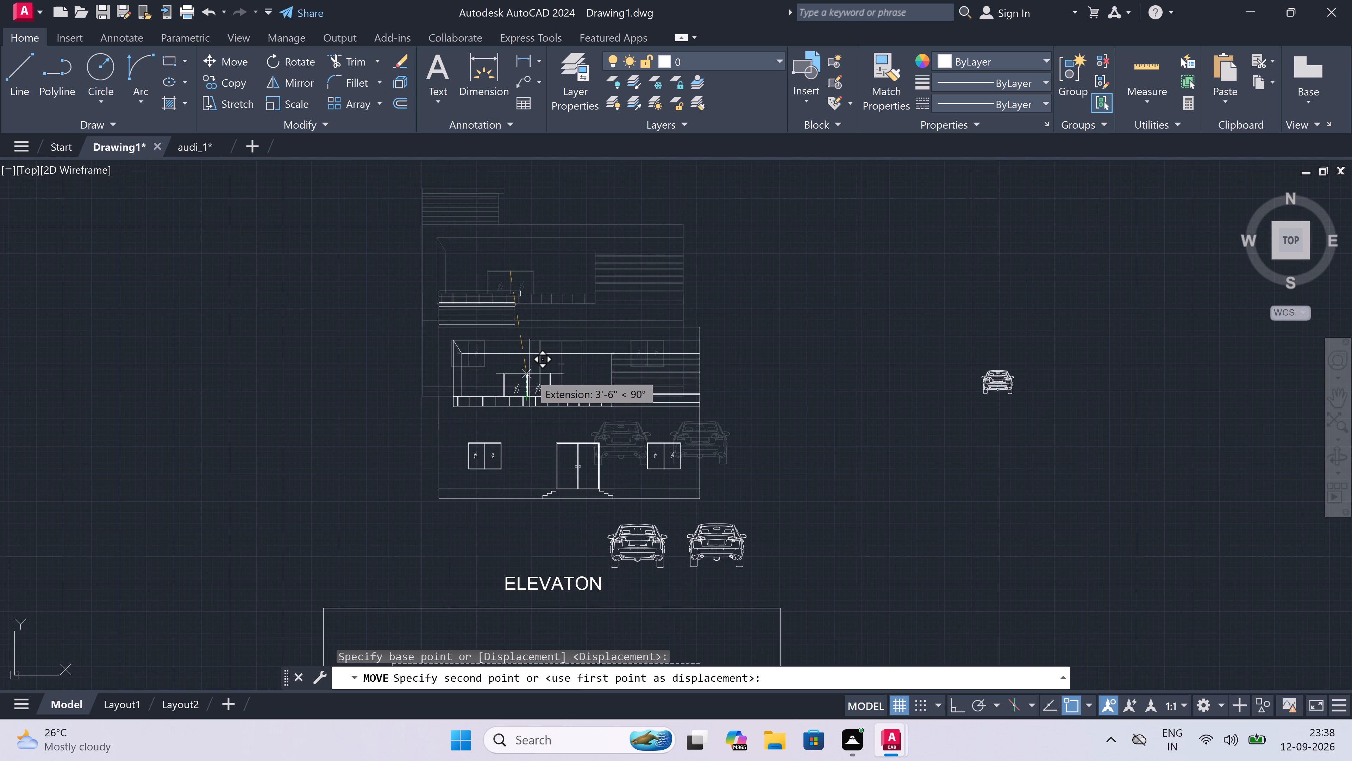
left_click(530, 373)
Move the ELEVATON label up beneath the elevation's base, just west of the two cars.
scroll(501, 355, "down", 3)
scroll(496, 427, "up", 1)
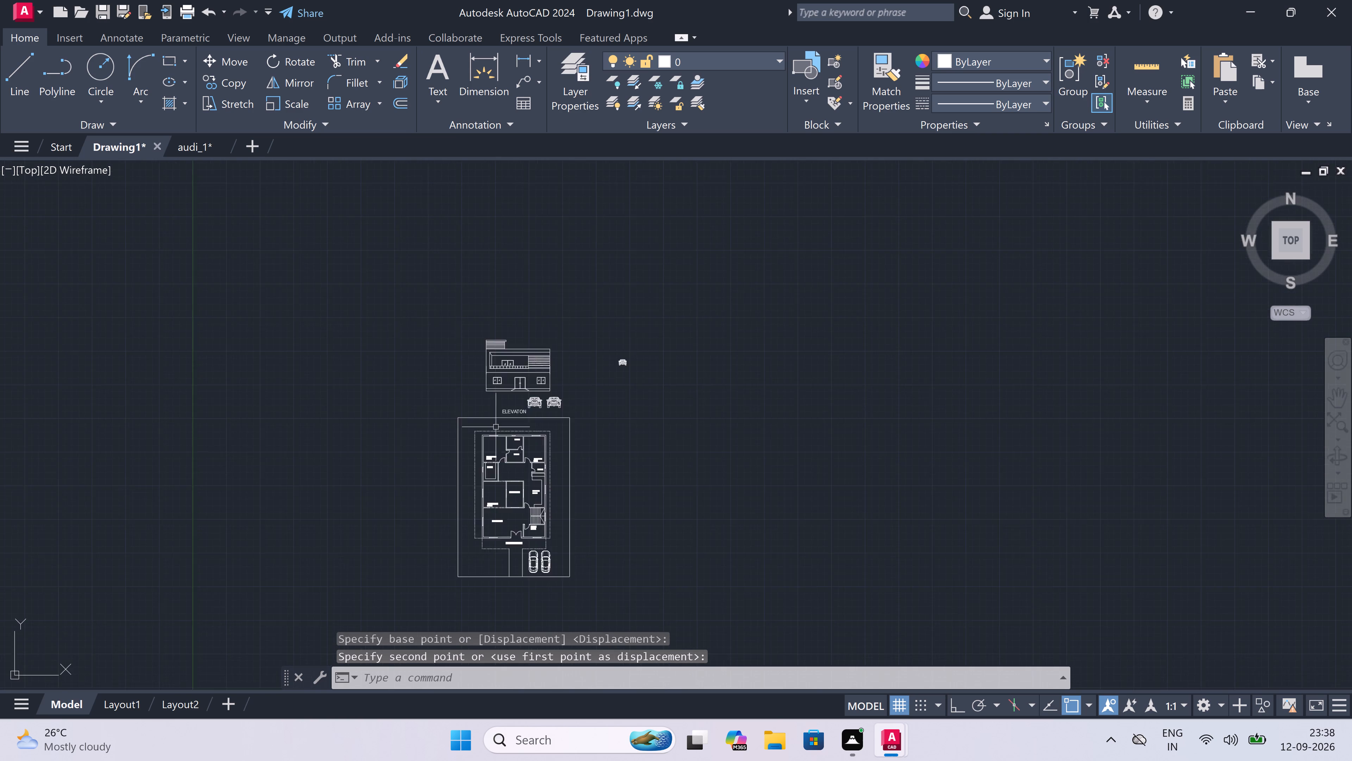
scroll(496, 427, "up", 2)
left_click(533, 372)
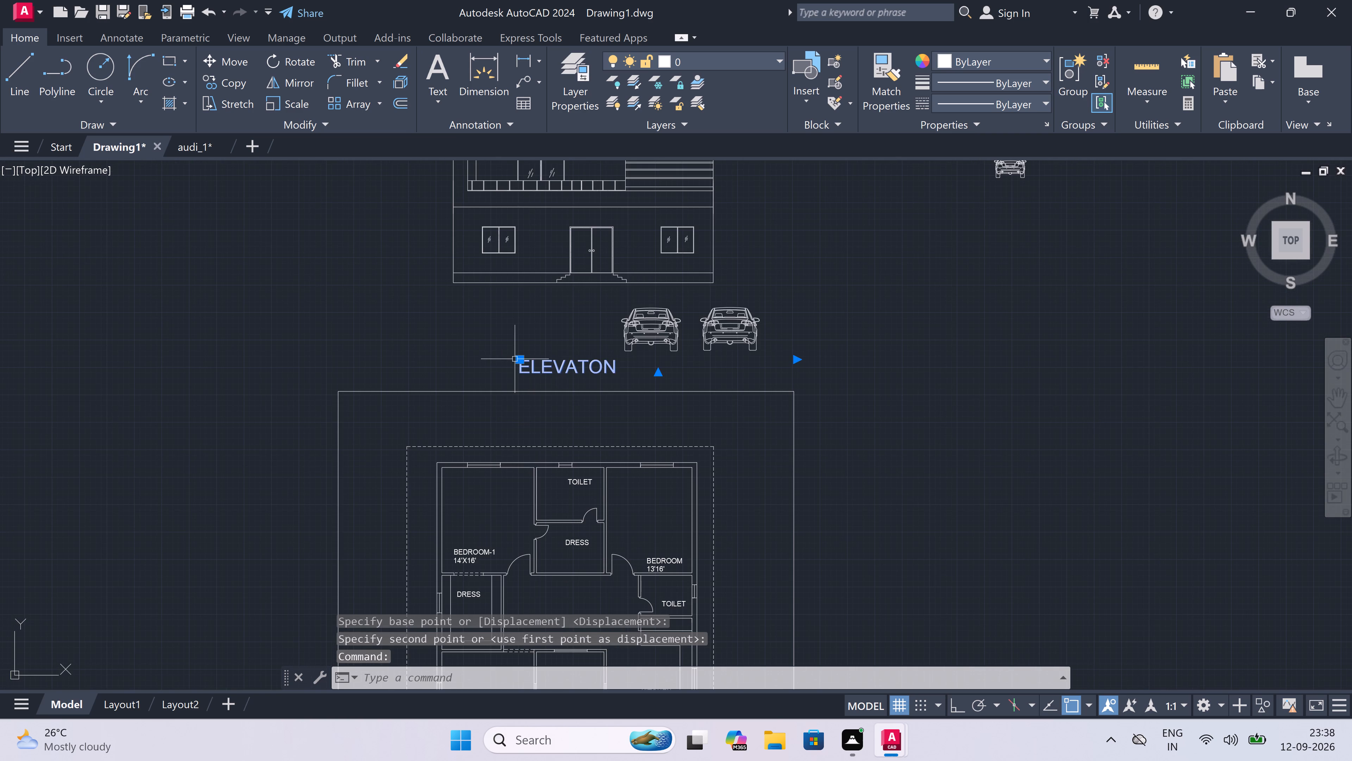
left_click(515, 359)
left_click(517, 359)
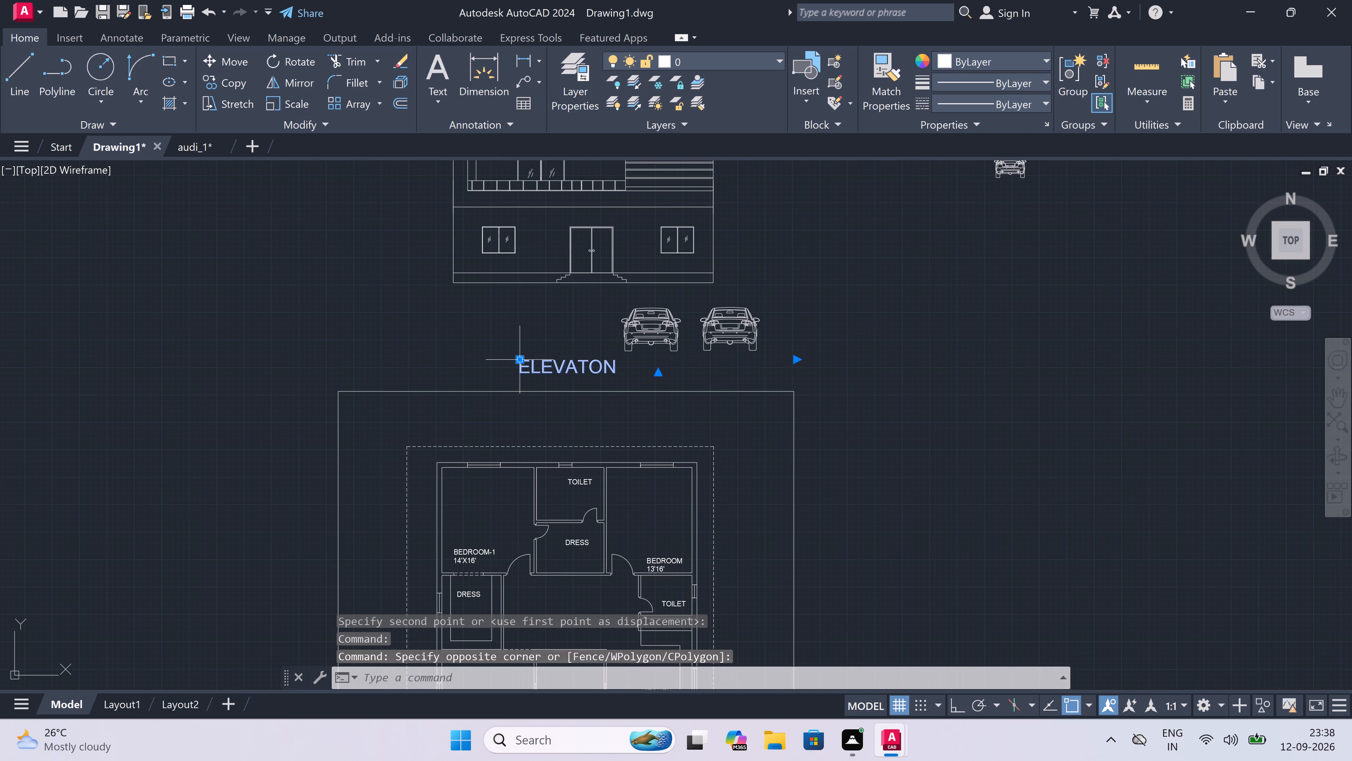
left_click(521, 358)
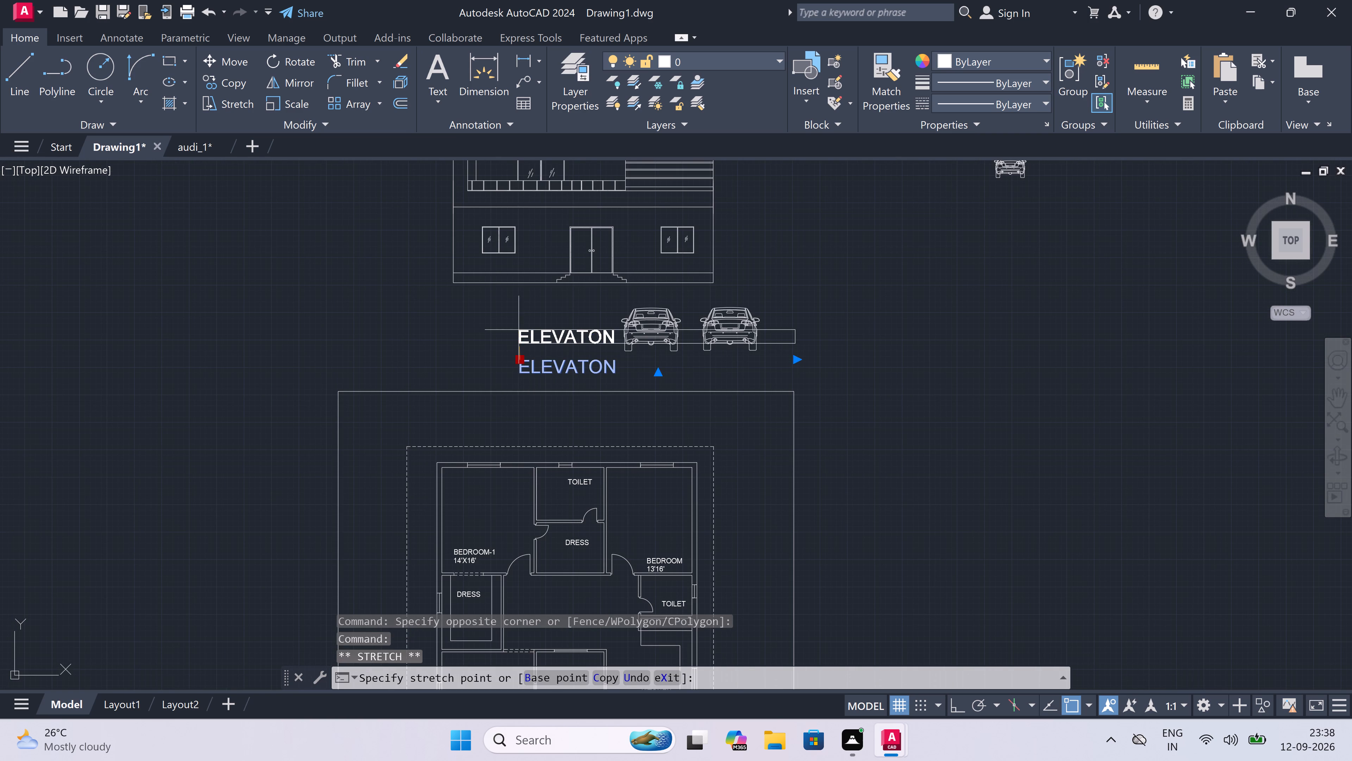
left_click(483, 321)
key("Escape")
Draw a horizontal underline about 15'-9" long just beneath the ELEVATON label, with Ortho on.
scroll(546, 312, "up", 2)
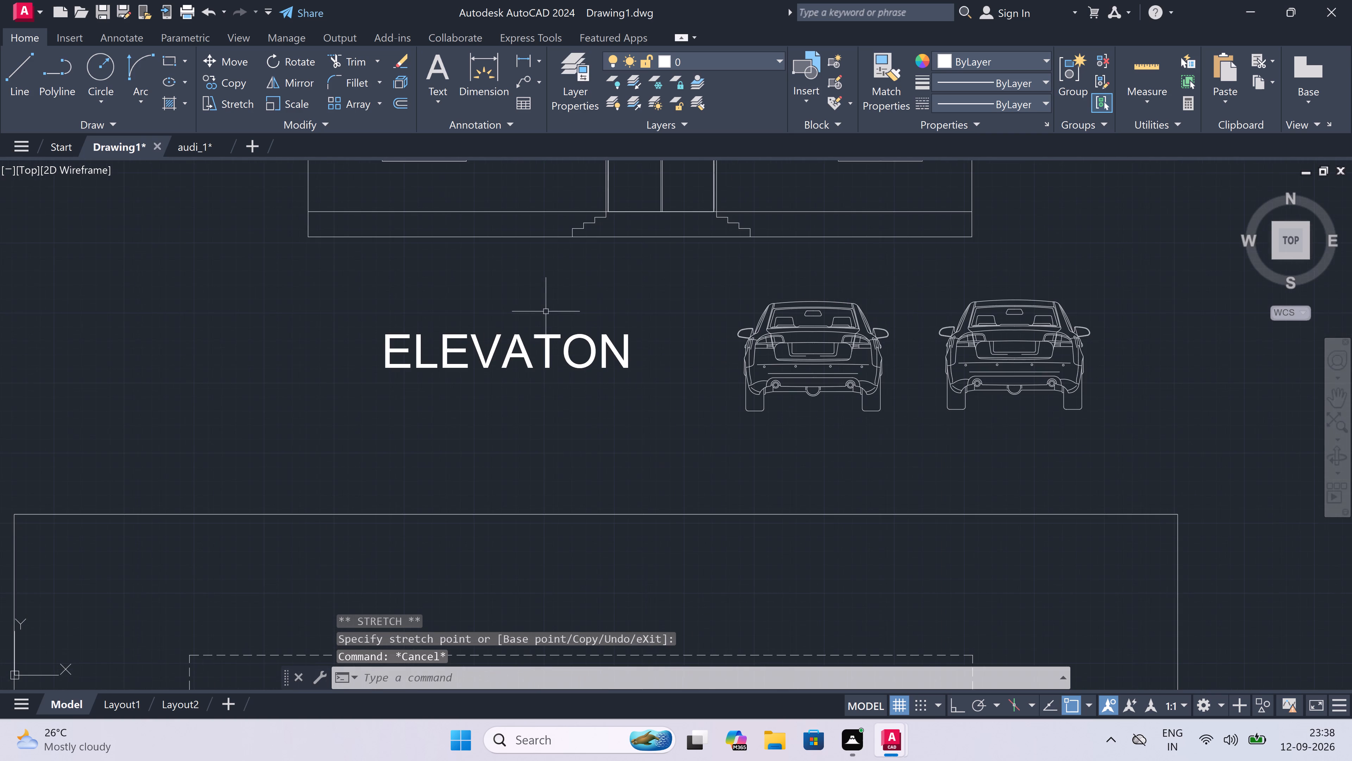
key("l")
key("space")
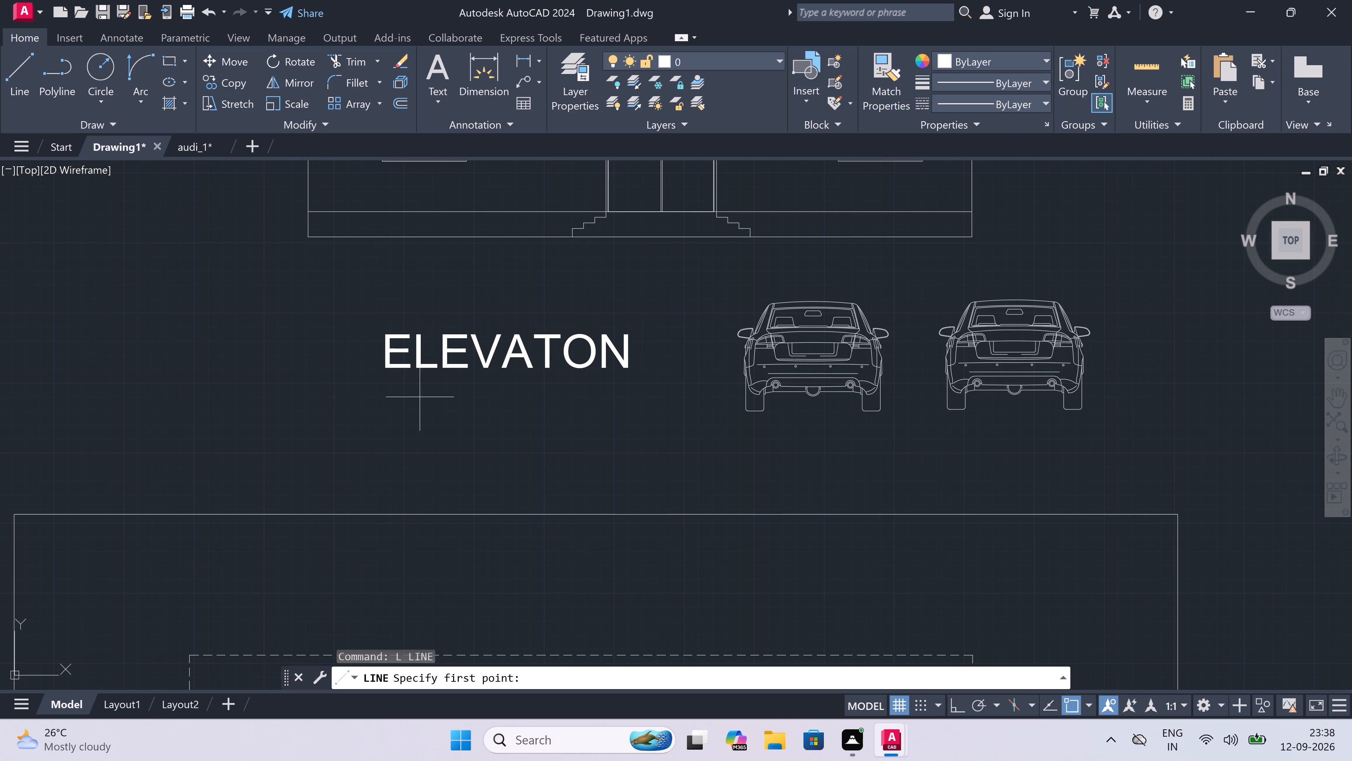
scroll(350, 376, "up", 4)
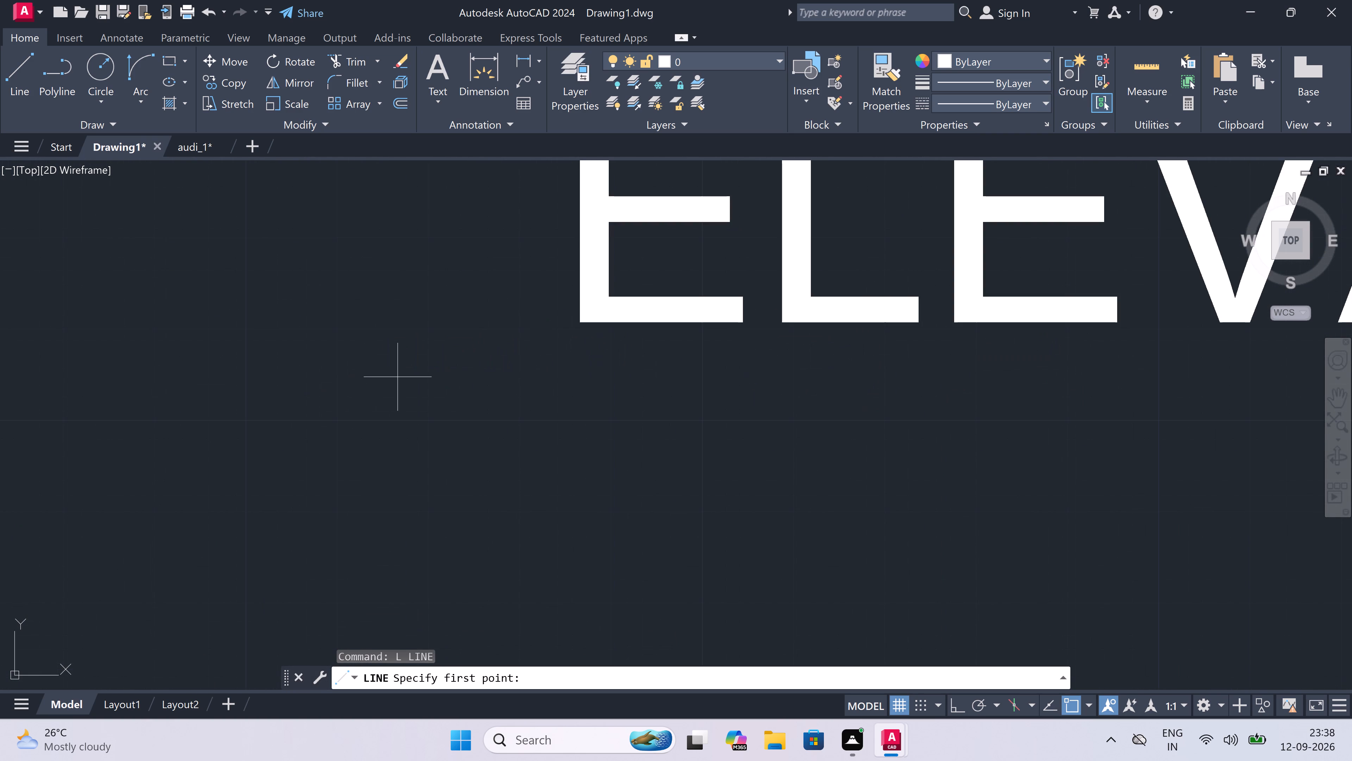
left_click_drag(468, 384, 482, 389)
scroll(738, 383, "down", 7)
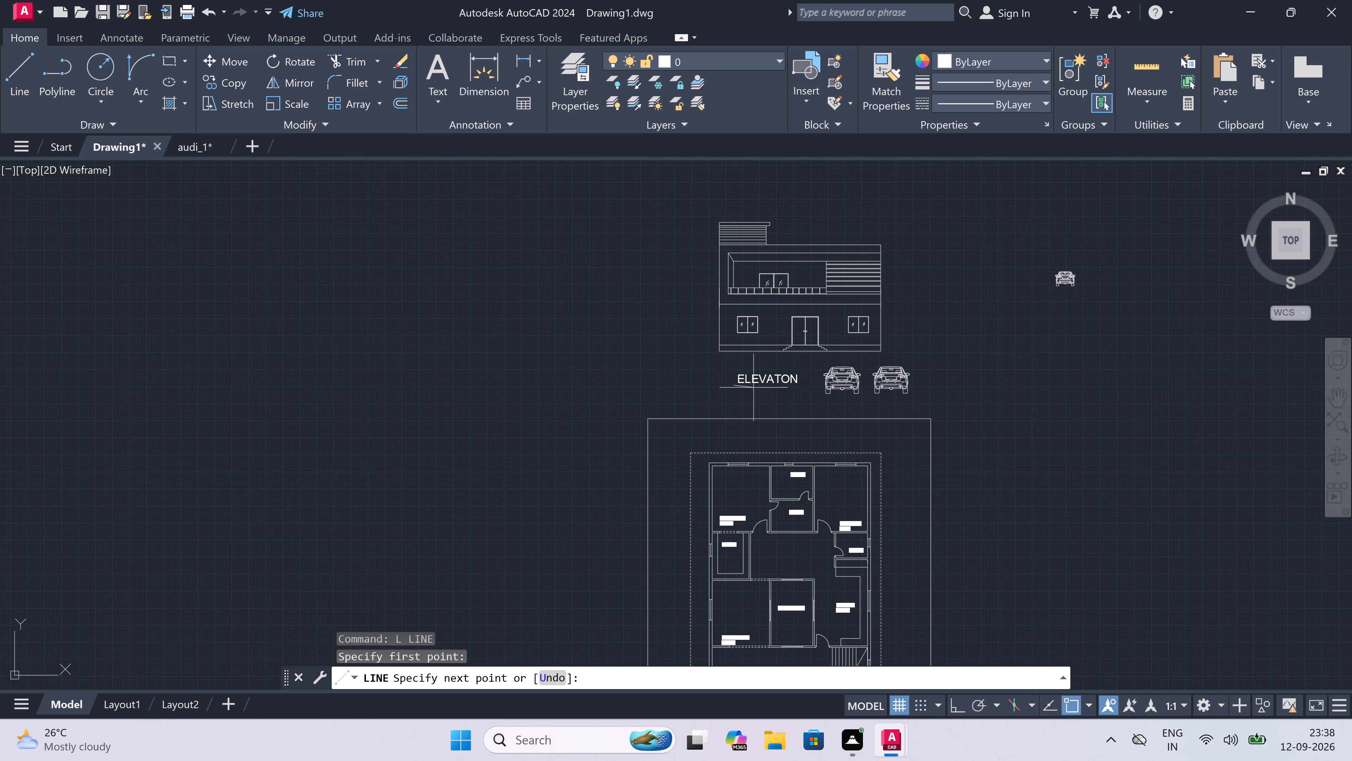
scroll(809, 378, "up", 4)
key("F8")
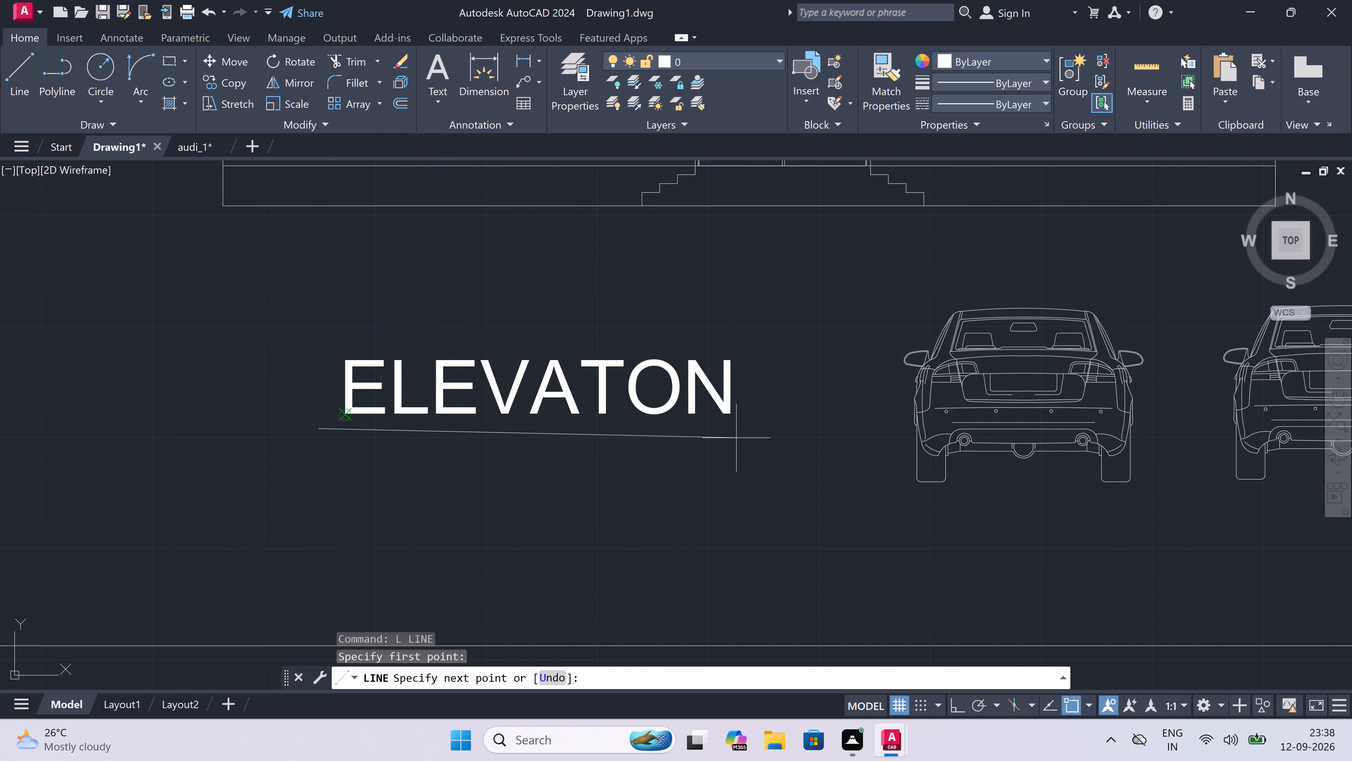
scroll(730, 434, "up", 3)
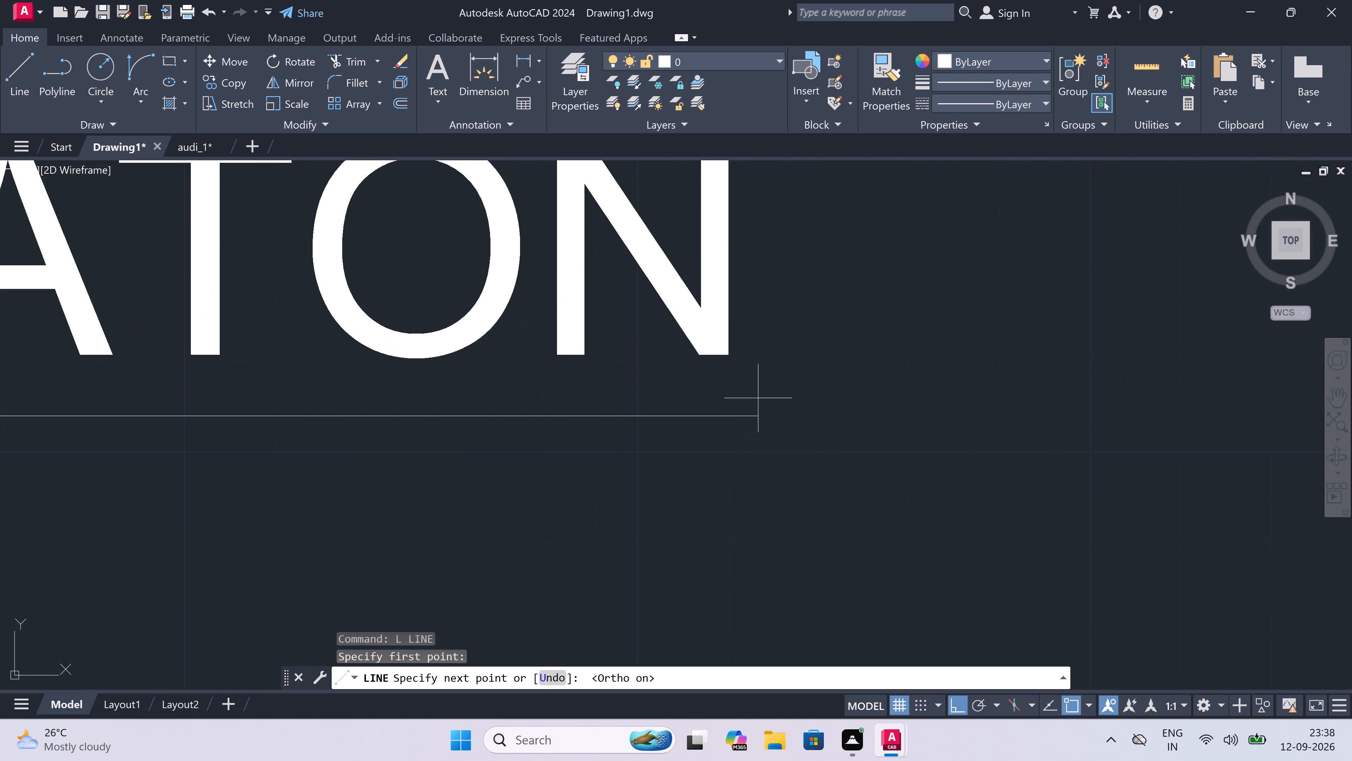
scroll(763, 412, "up", 2)
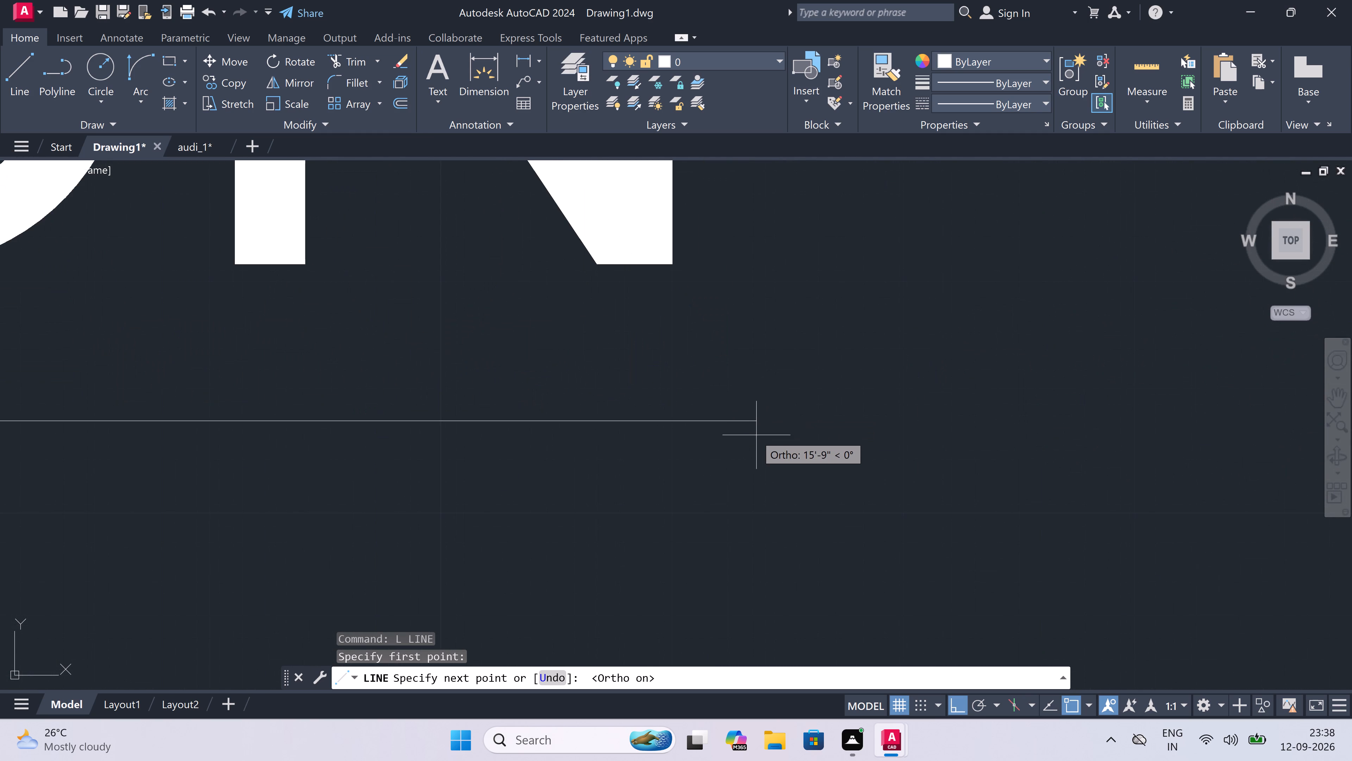
left_click(752, 423)
key("Escape")
Delete the spare Audi rear view standing alone east of the front elevation.
scroll(719, 428, "down", 3)
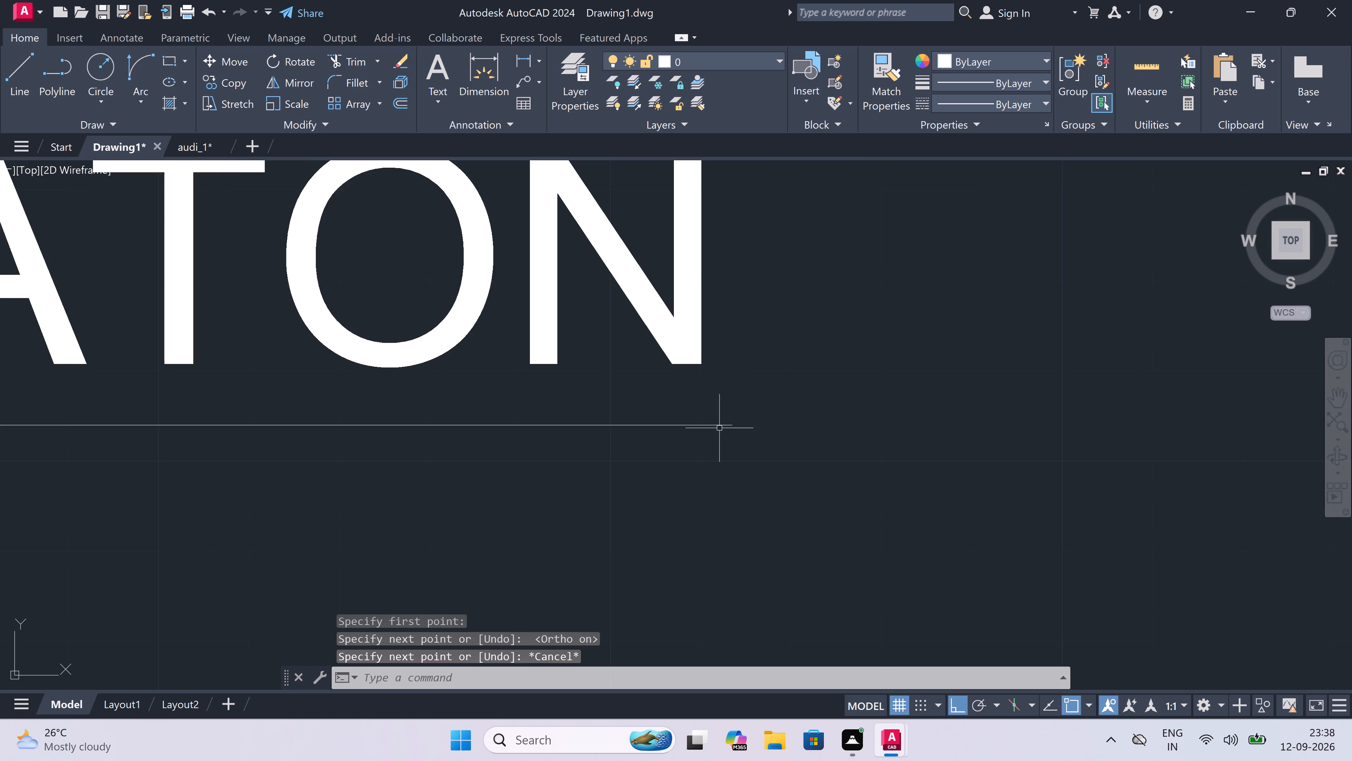
scroll(722, 439, "down", 10)
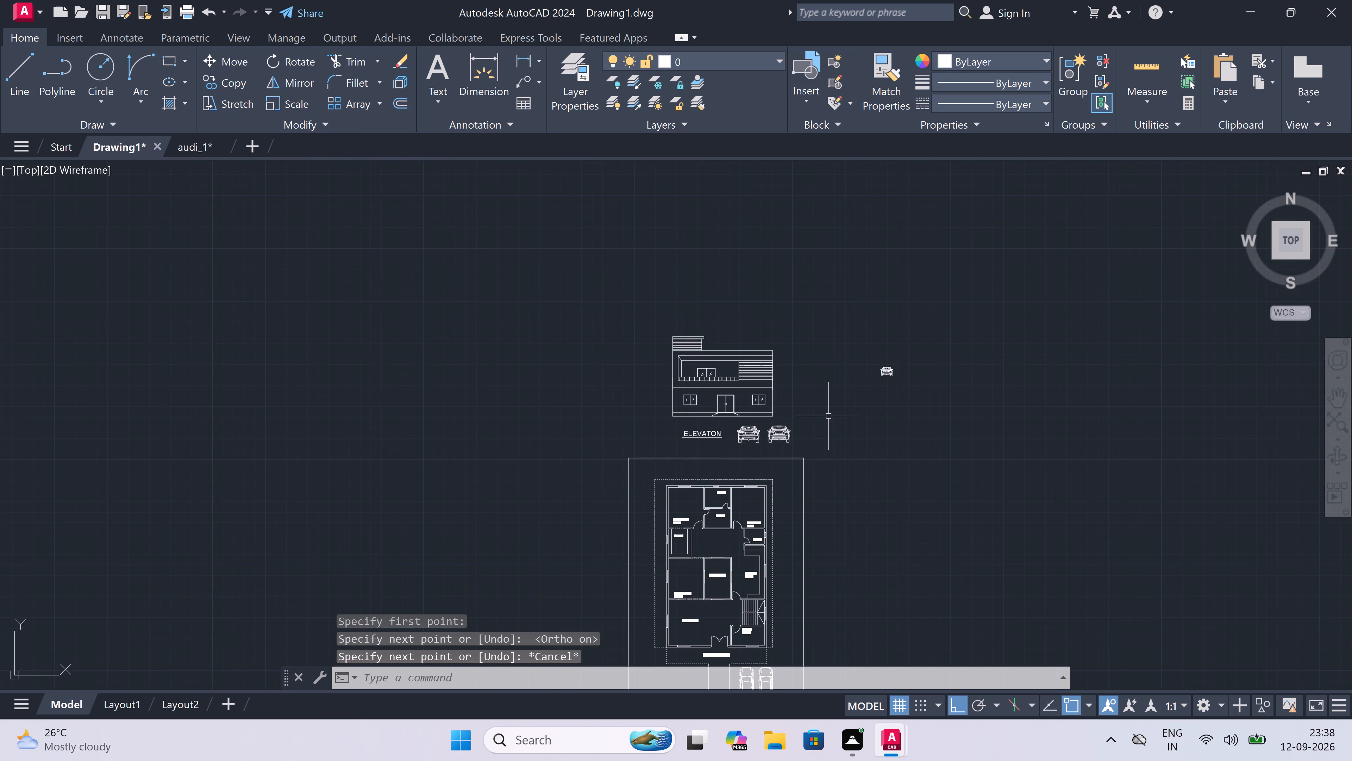
left_click_drag(902, 343, 875, 394)
left_click(854, 417)
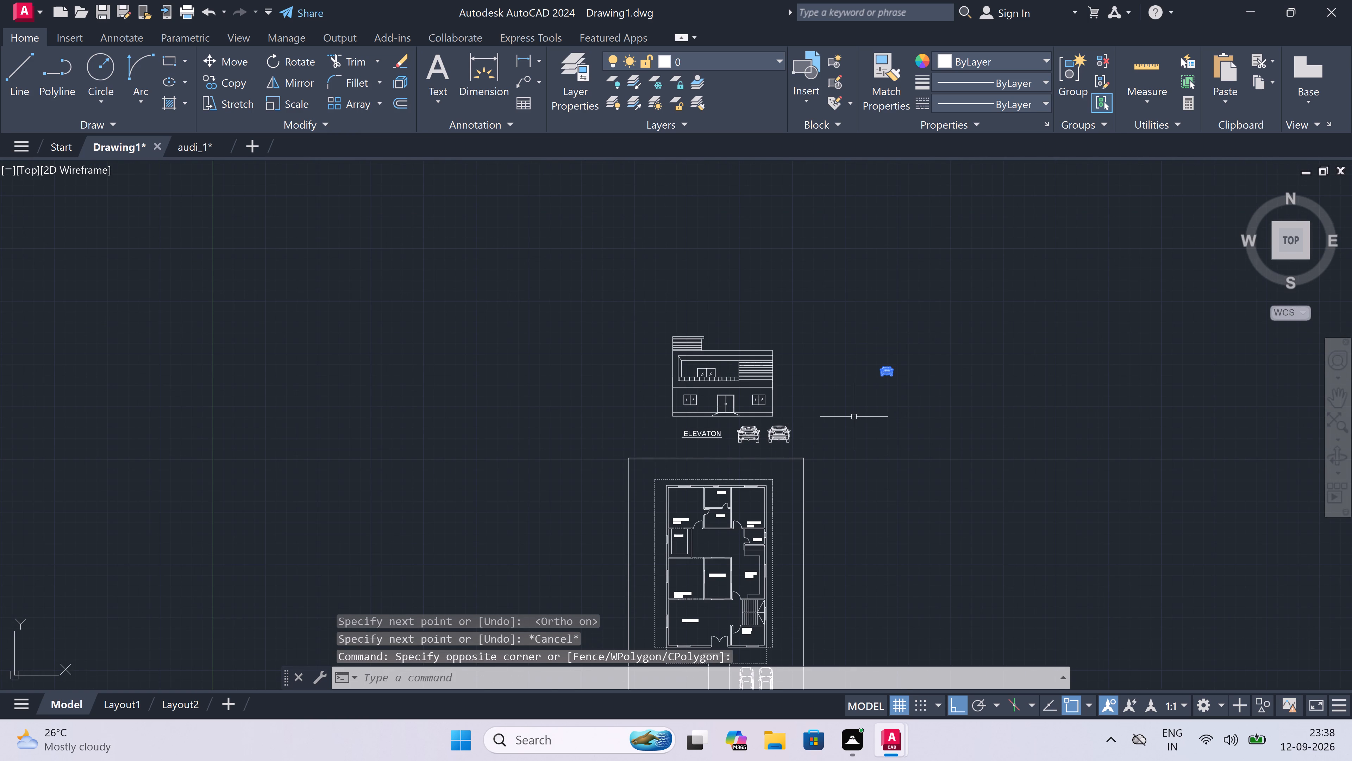
key("Delete")
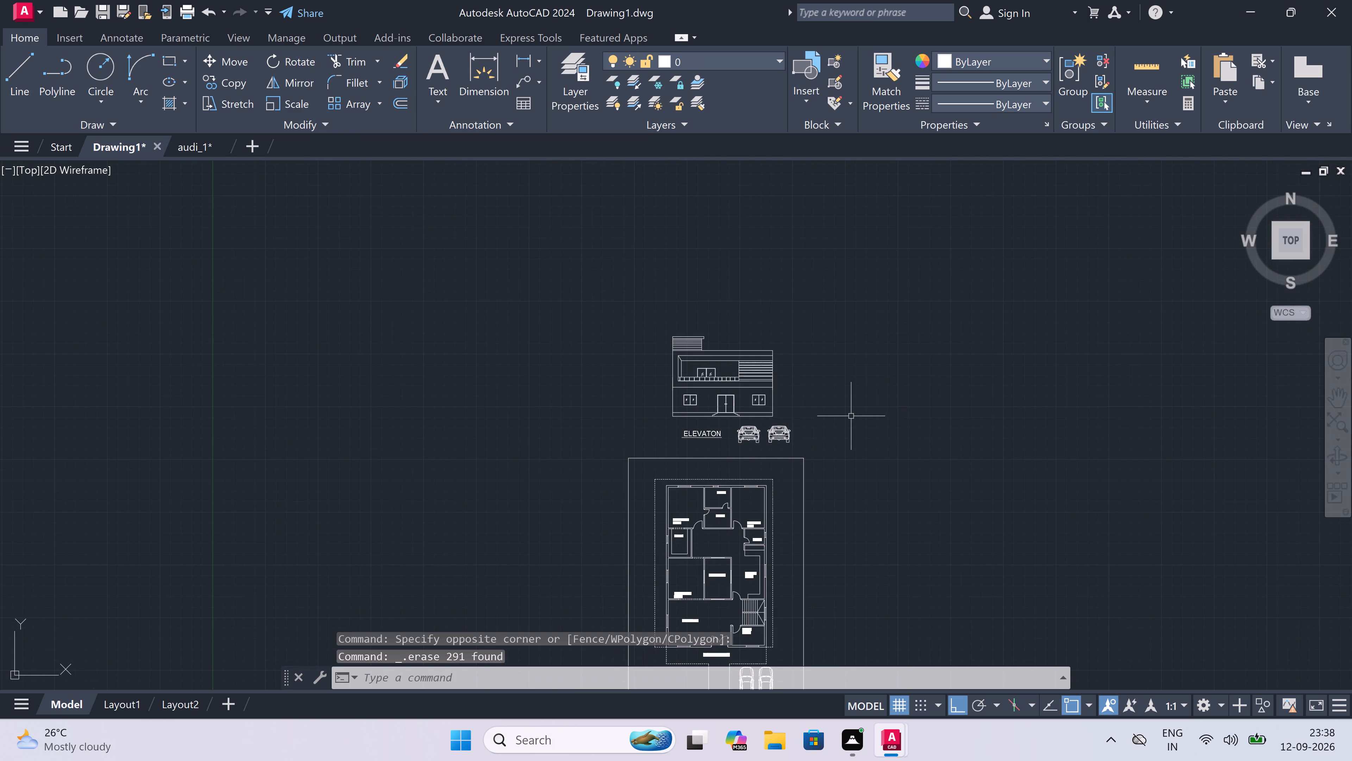
Draw a border rectangle enclosing both the front elevation and the floor plan, leaving a margin on all sides.
scroll(847, 408, "down", 3)
scroll(872, 456, "up", 2)
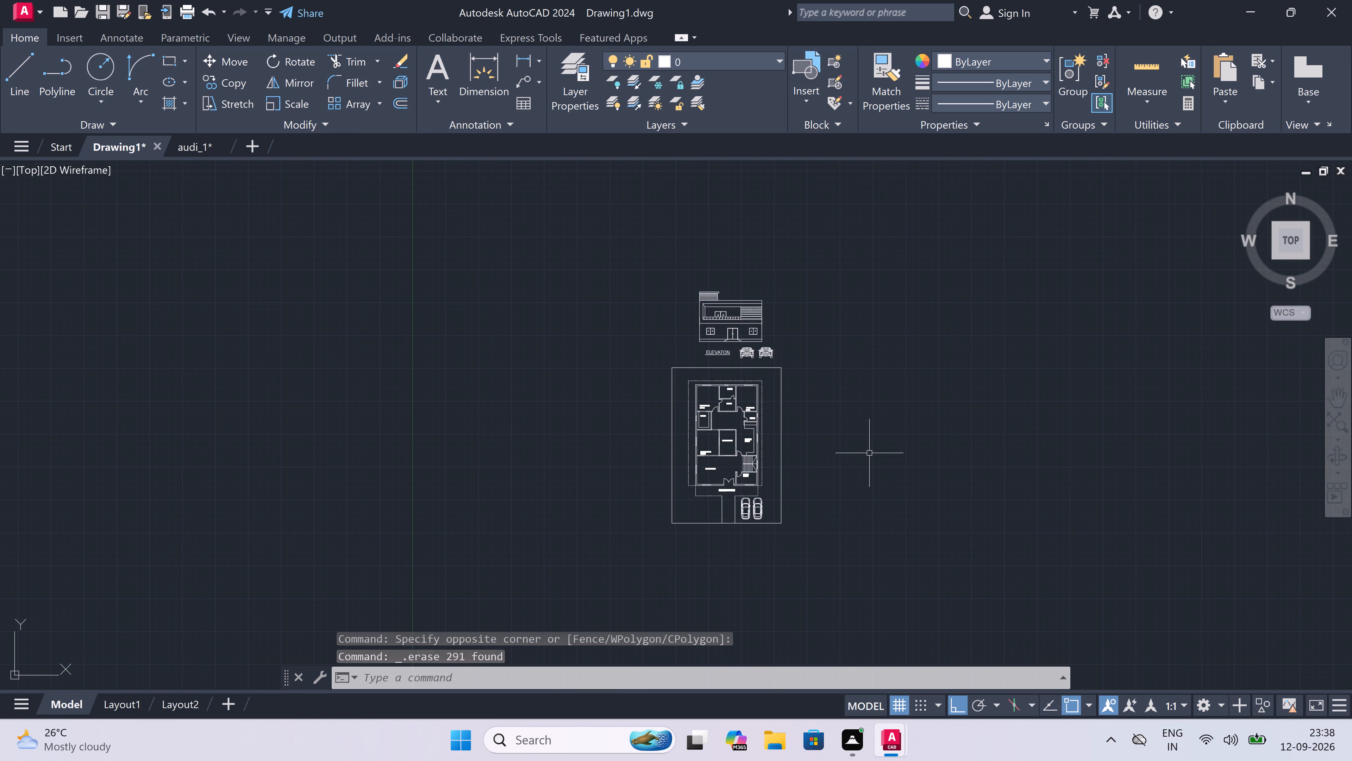
type("REC")
key("space")
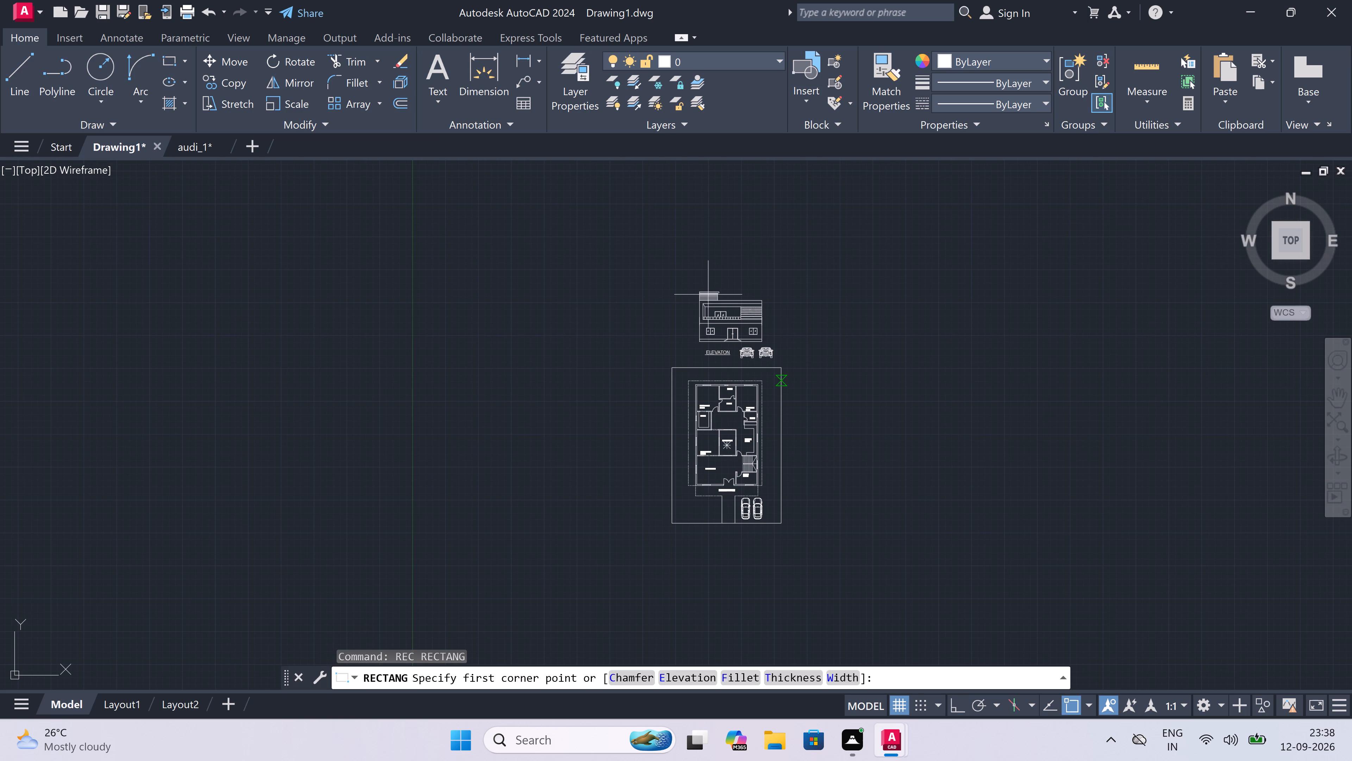
left_click(645, 273)
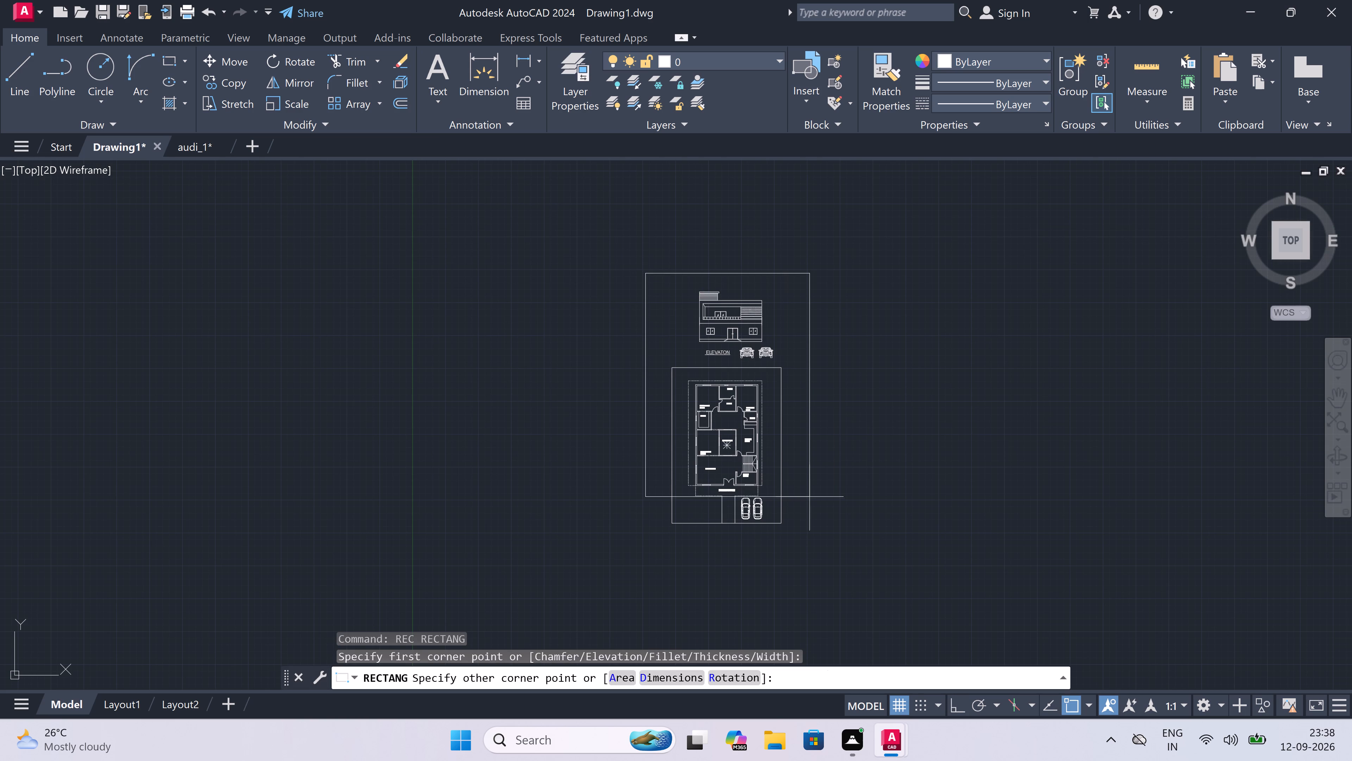
left_click(806, 545)
Add the multiline text label GROUND FLOOR PLAN below the plot boundary, inside the border rectangle.
scroll(749, 564, "up", 2)
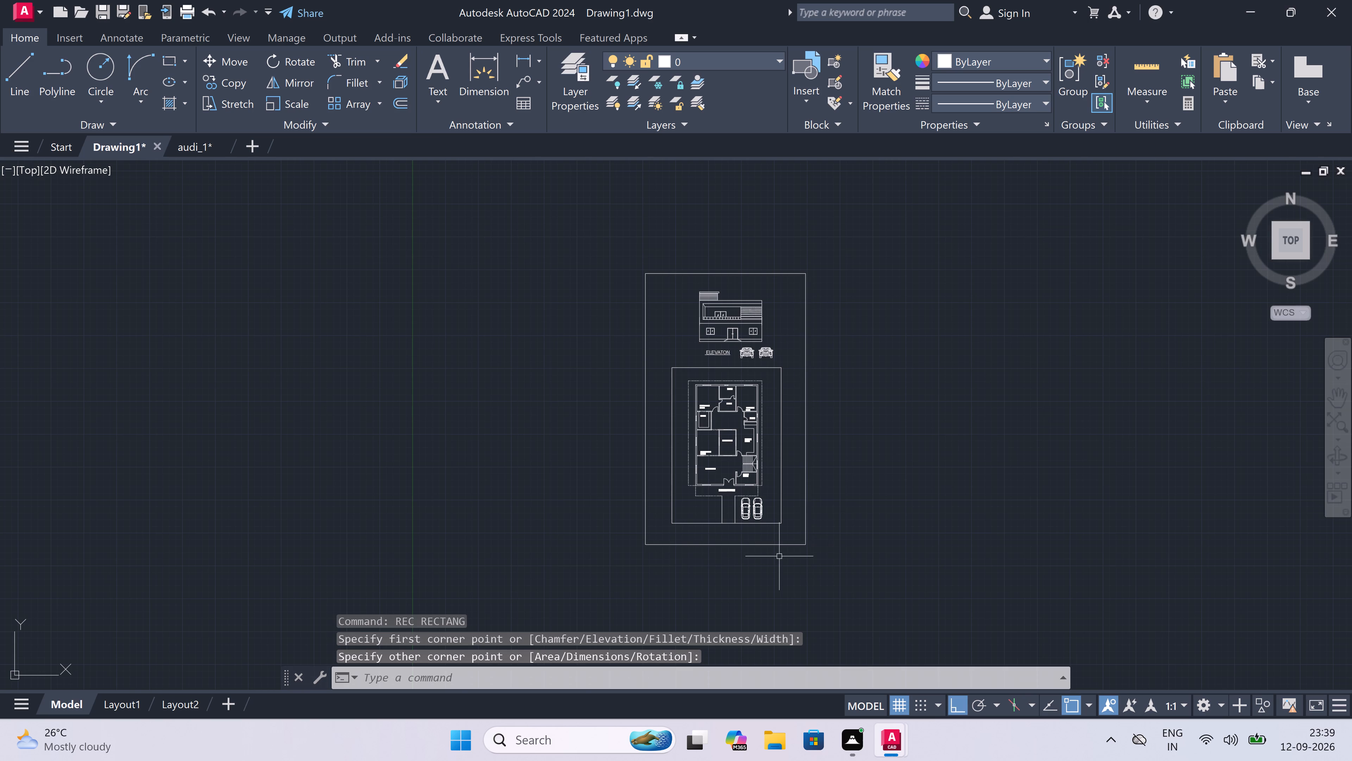
scroll(750, 564, "up", 2)
scroll(598, 442, "up", 1)
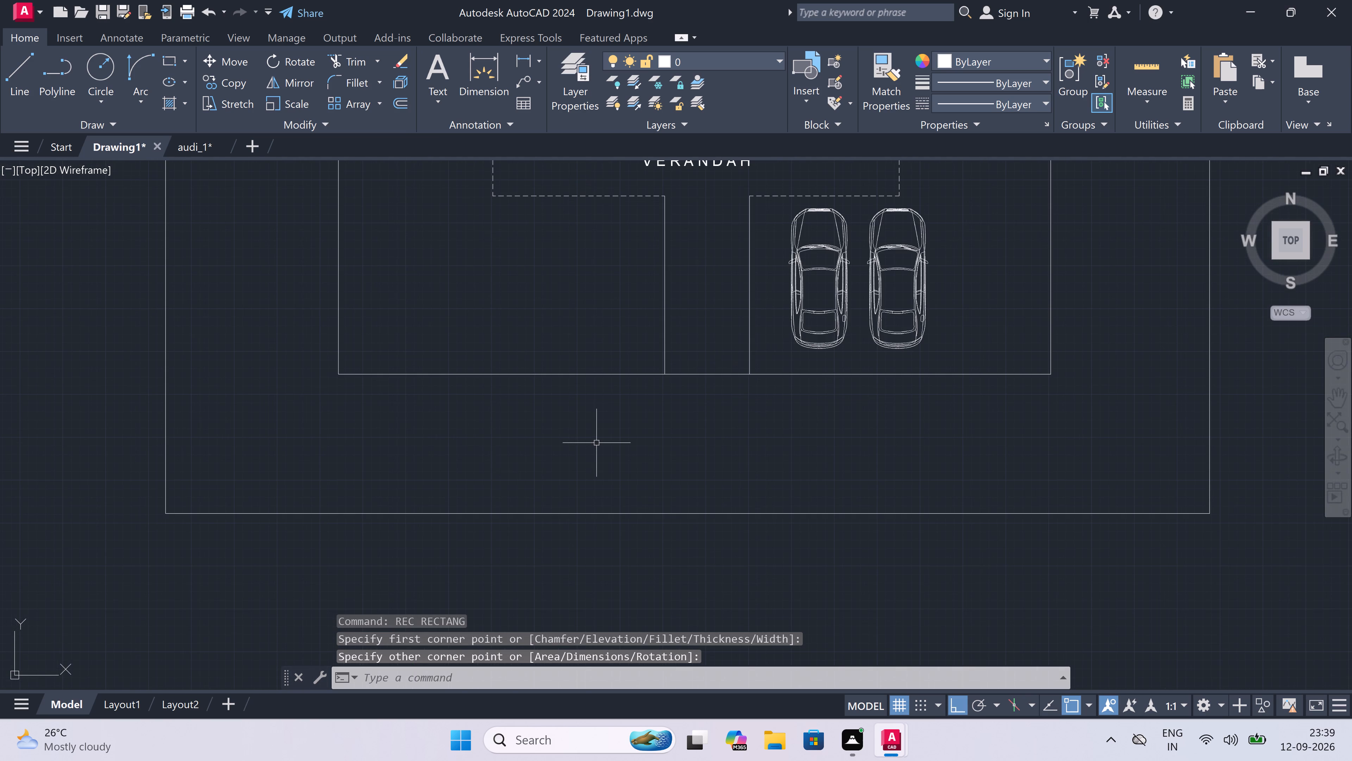
type("MT")
key("space")
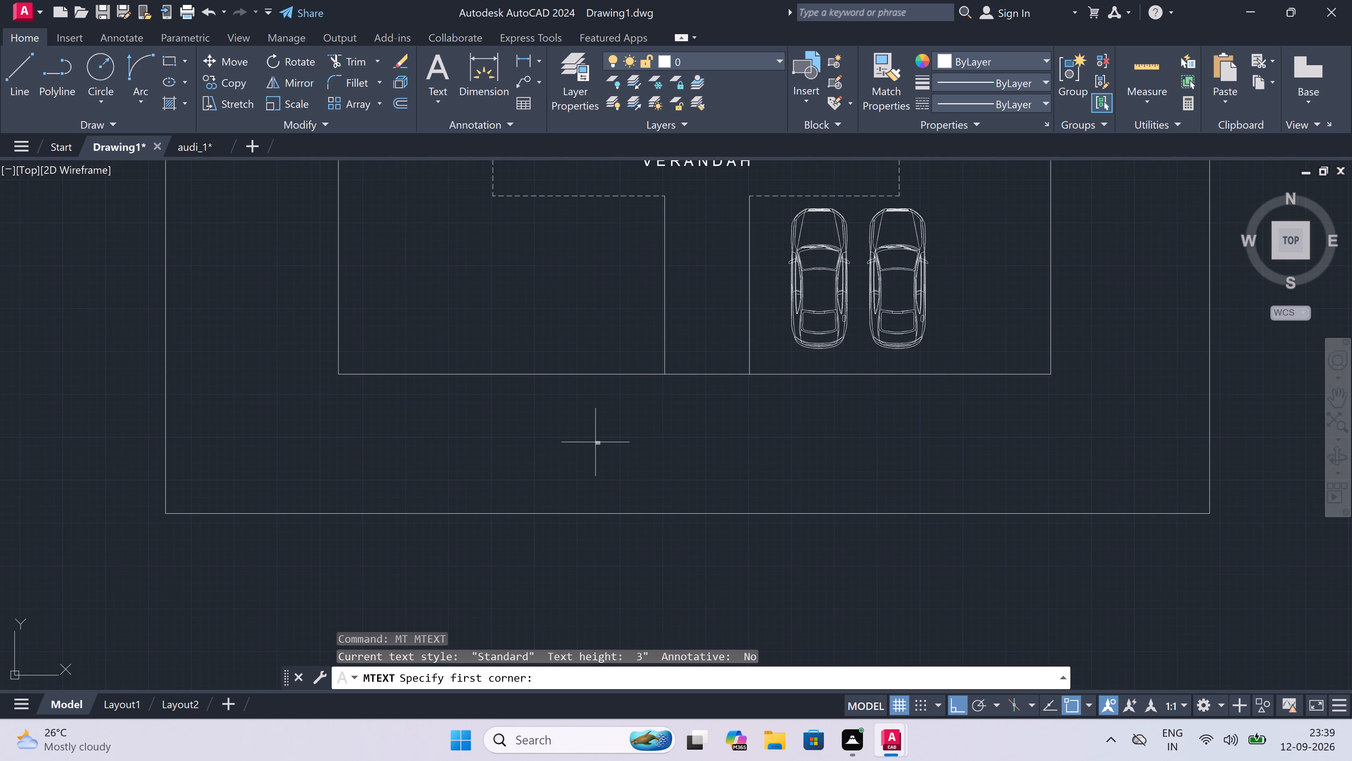
left_click_drag(532, 424, 537, 428)
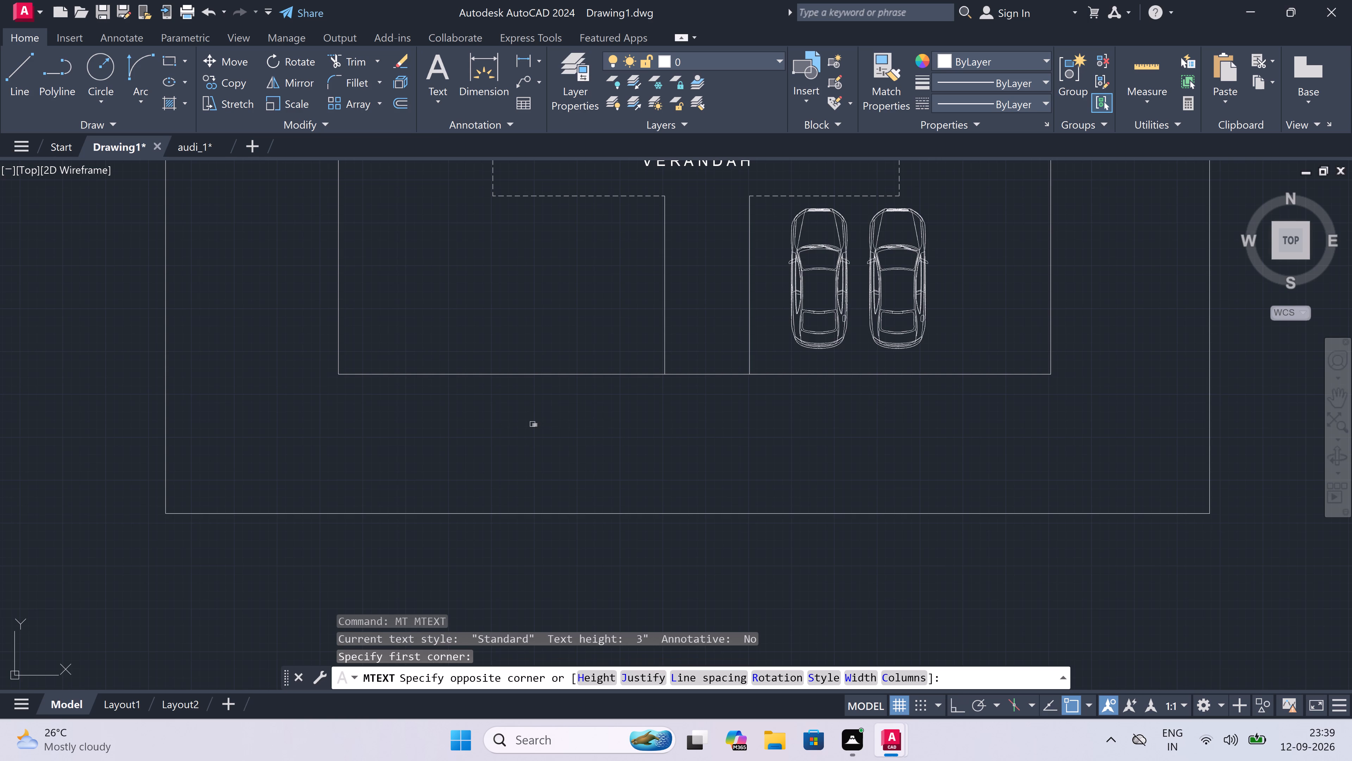
left_click(966, 465)
type("GROUND FLOOR OF")
key("space")
key("a")
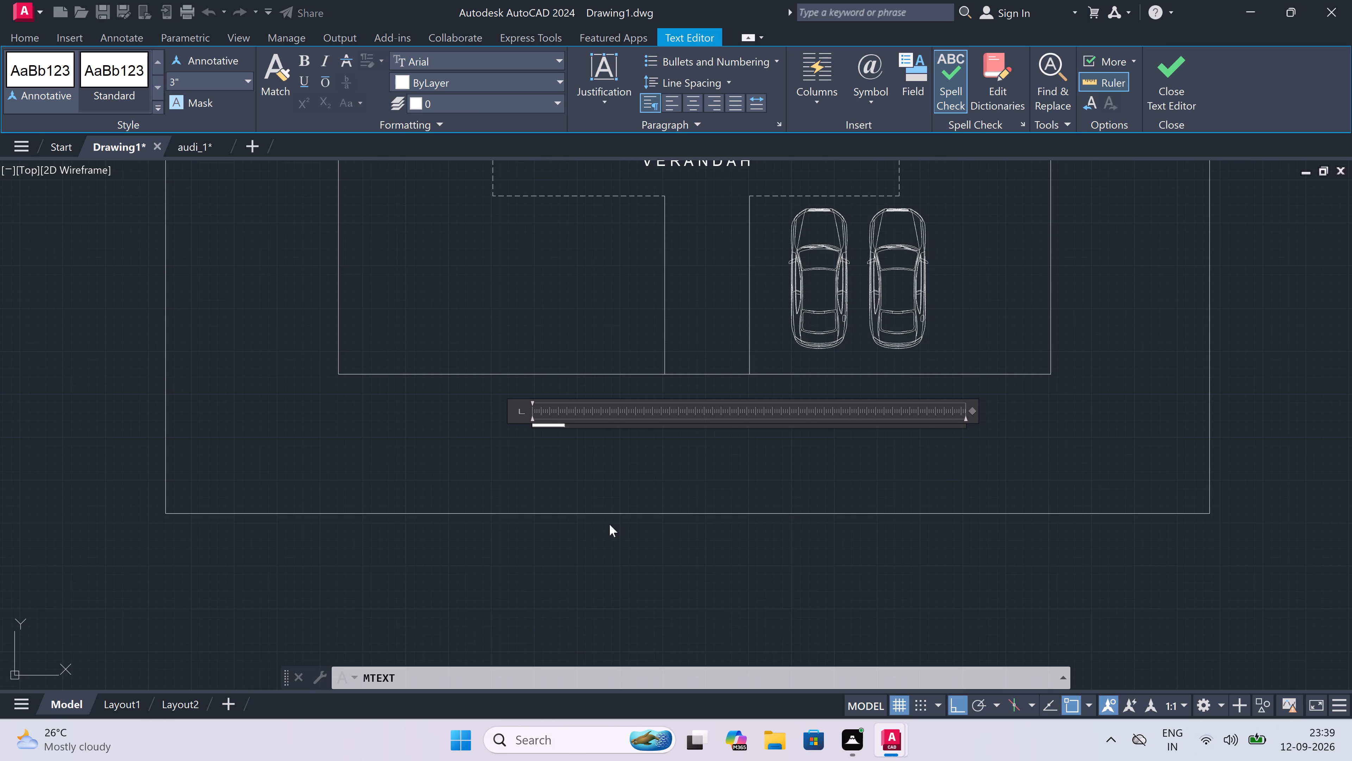
scroll(539, 466, "up", 3)
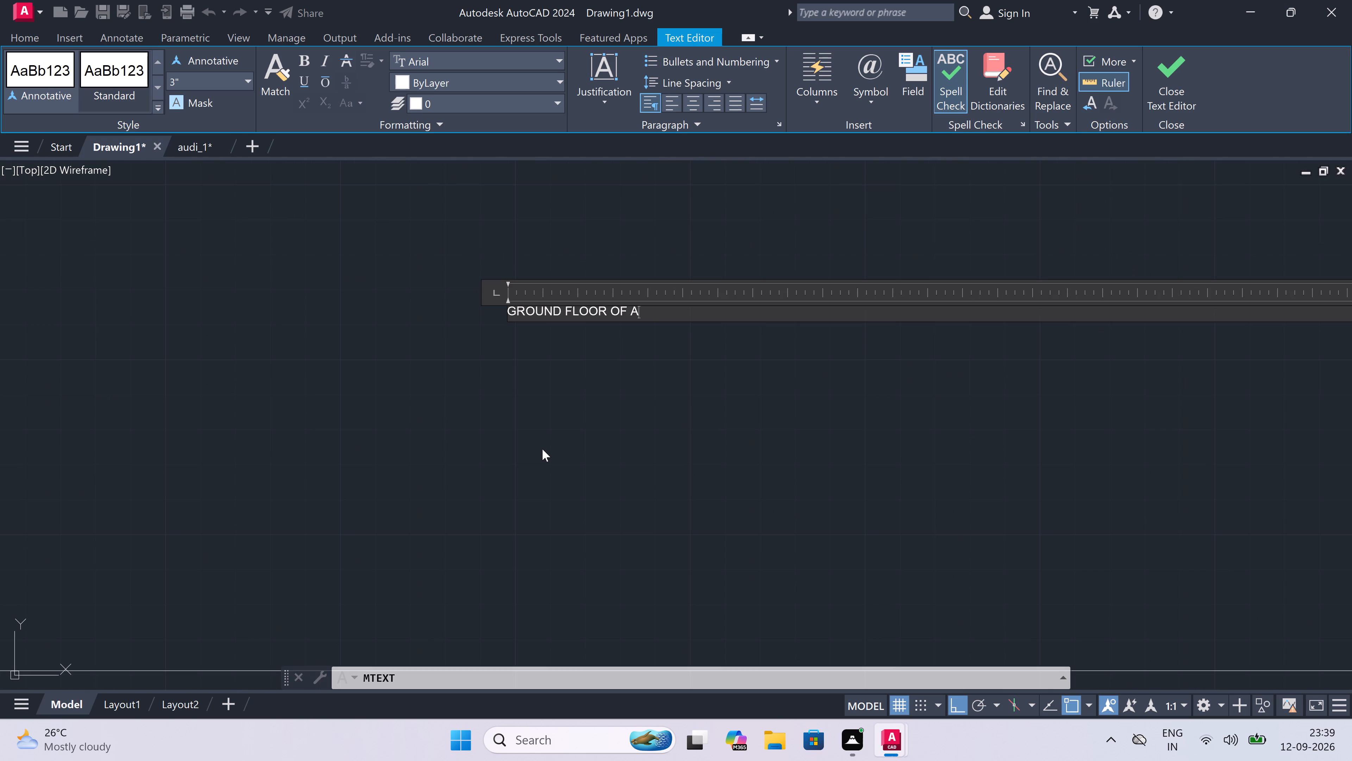
key("BackSpace")
key("BackSpace")
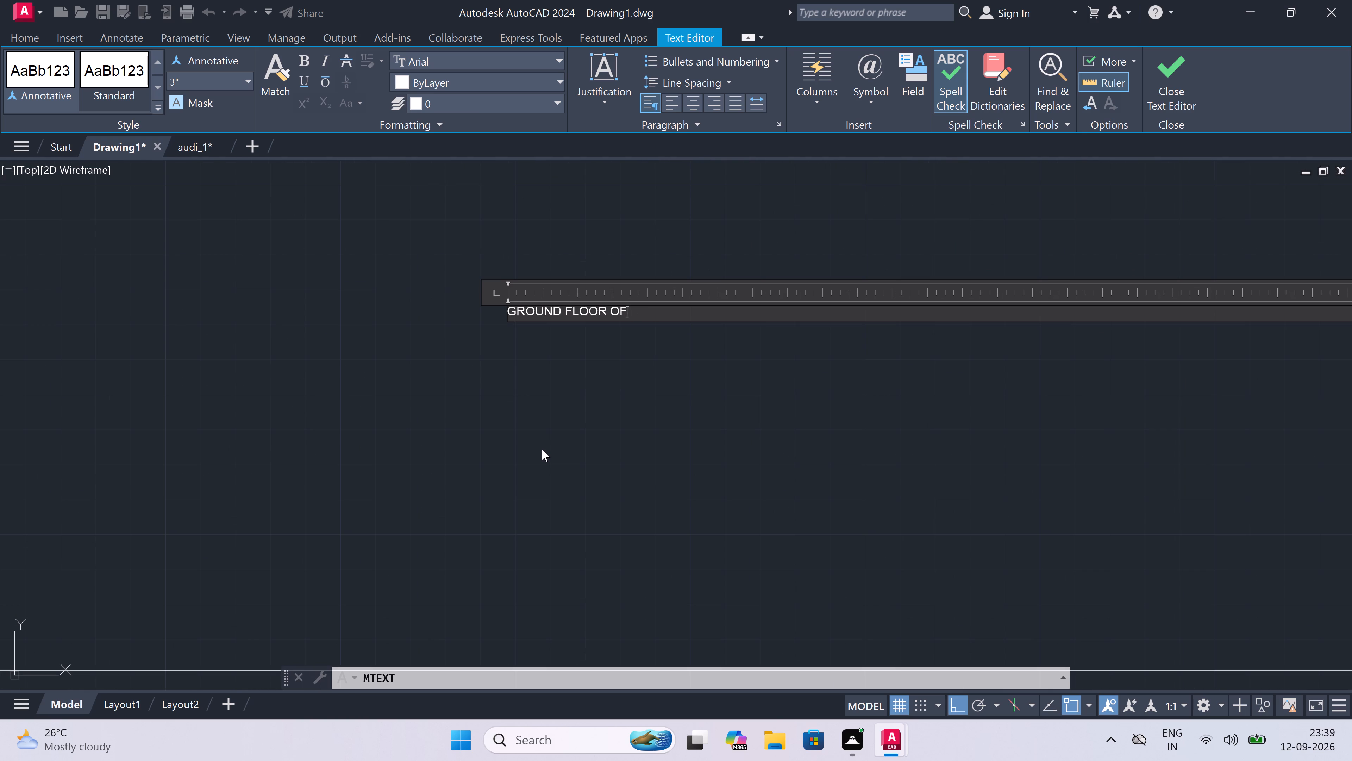
key("BackSpace")
key("BackSpace")
type("PLAN")
left_click(539, 448)
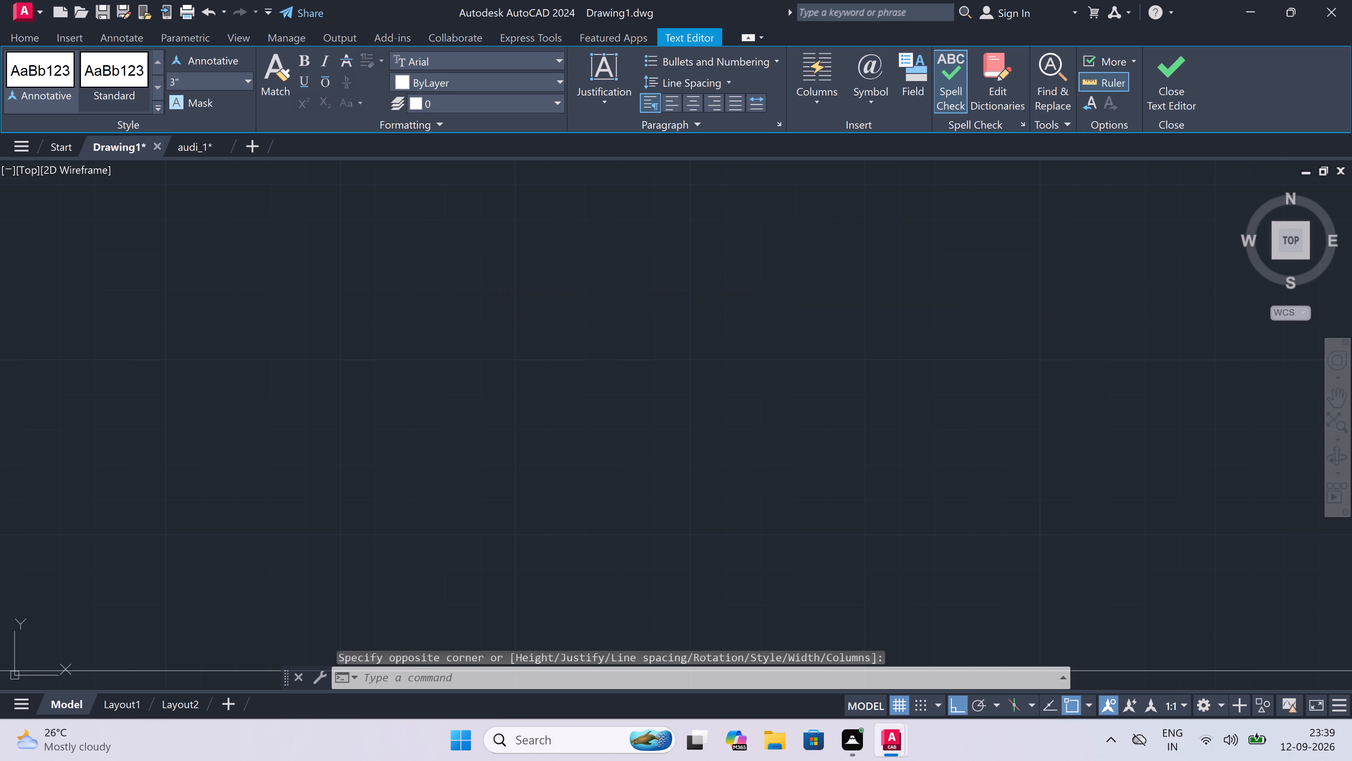
Set the GROUND FLOOR PLAN label's text height to 2'.
left_click_drag(719, 255, 483, 378)
left_click(216, 539)
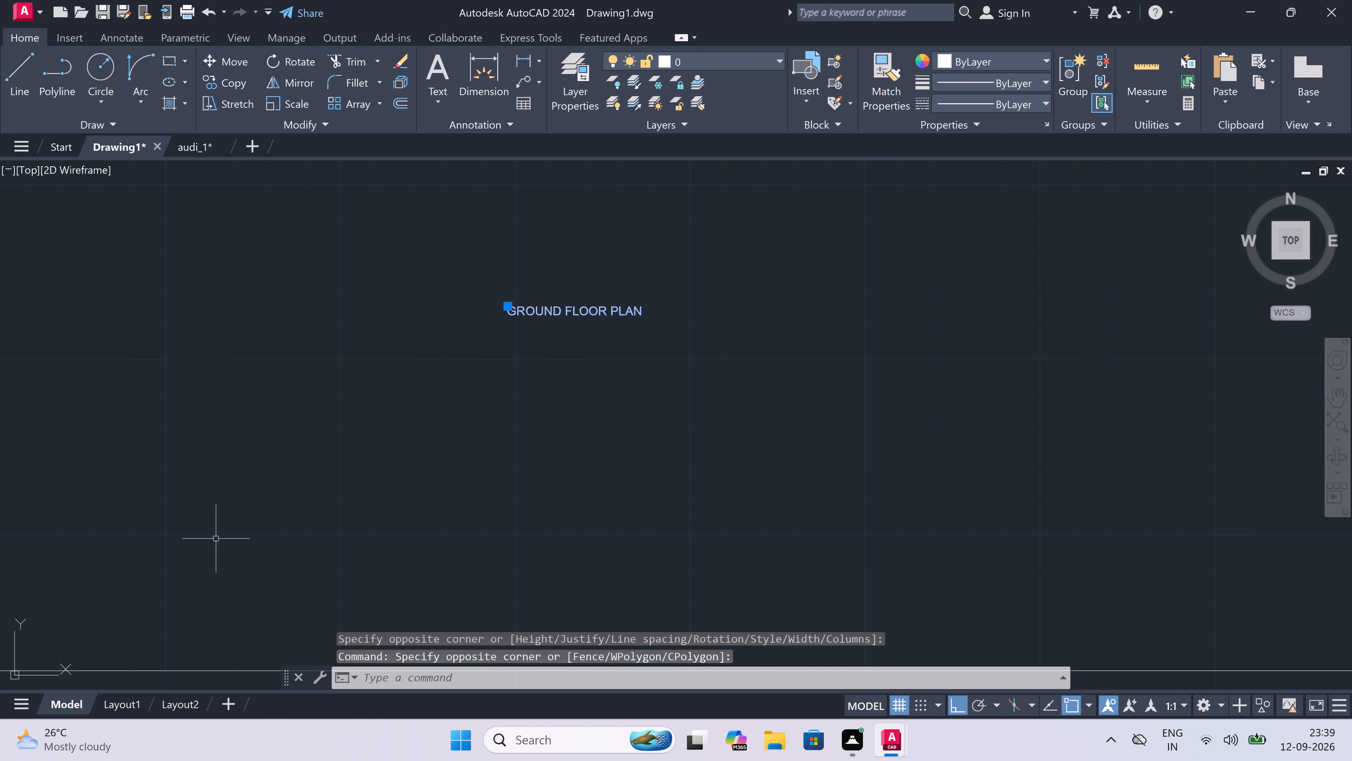
right_click(182, 426)
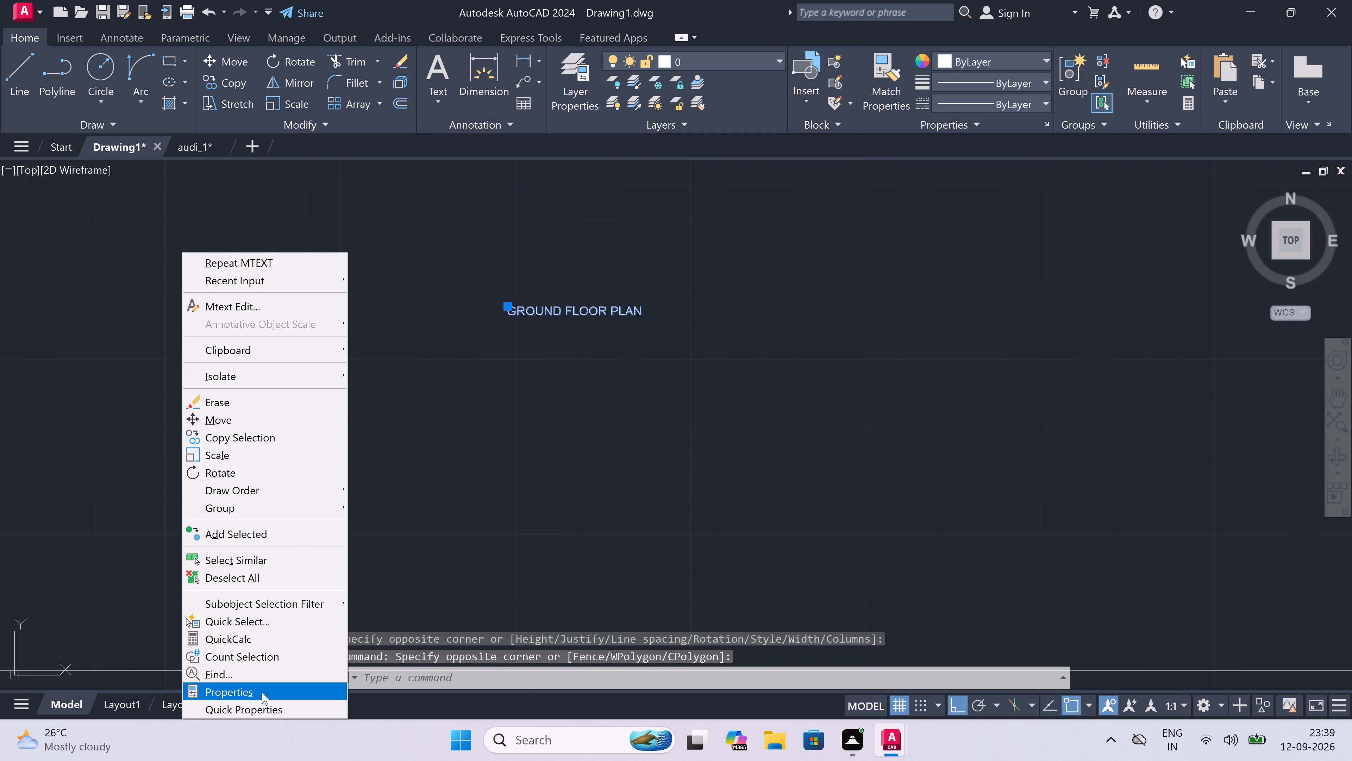
left_click(263, 693)
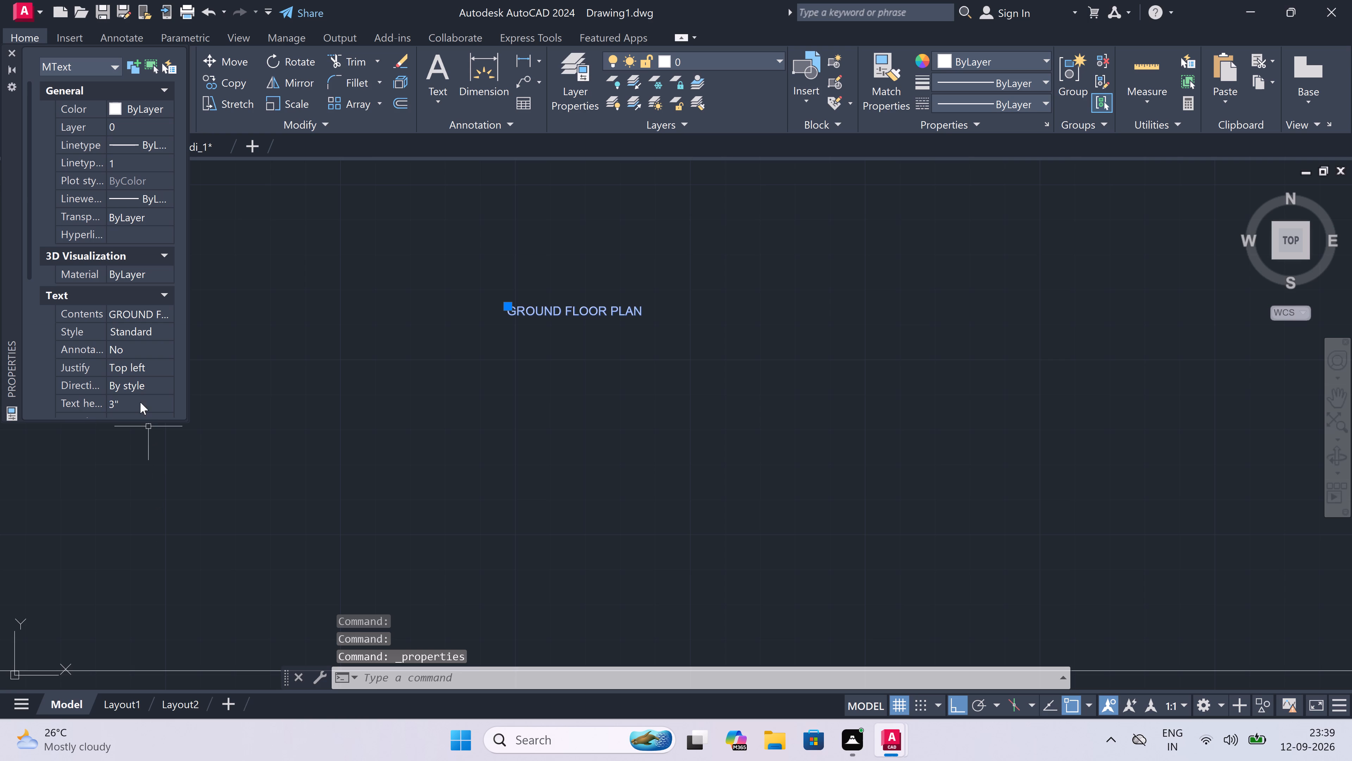
left_click(142, 406)
key("BackSpace")
type("2'")
left_click(313, 397)
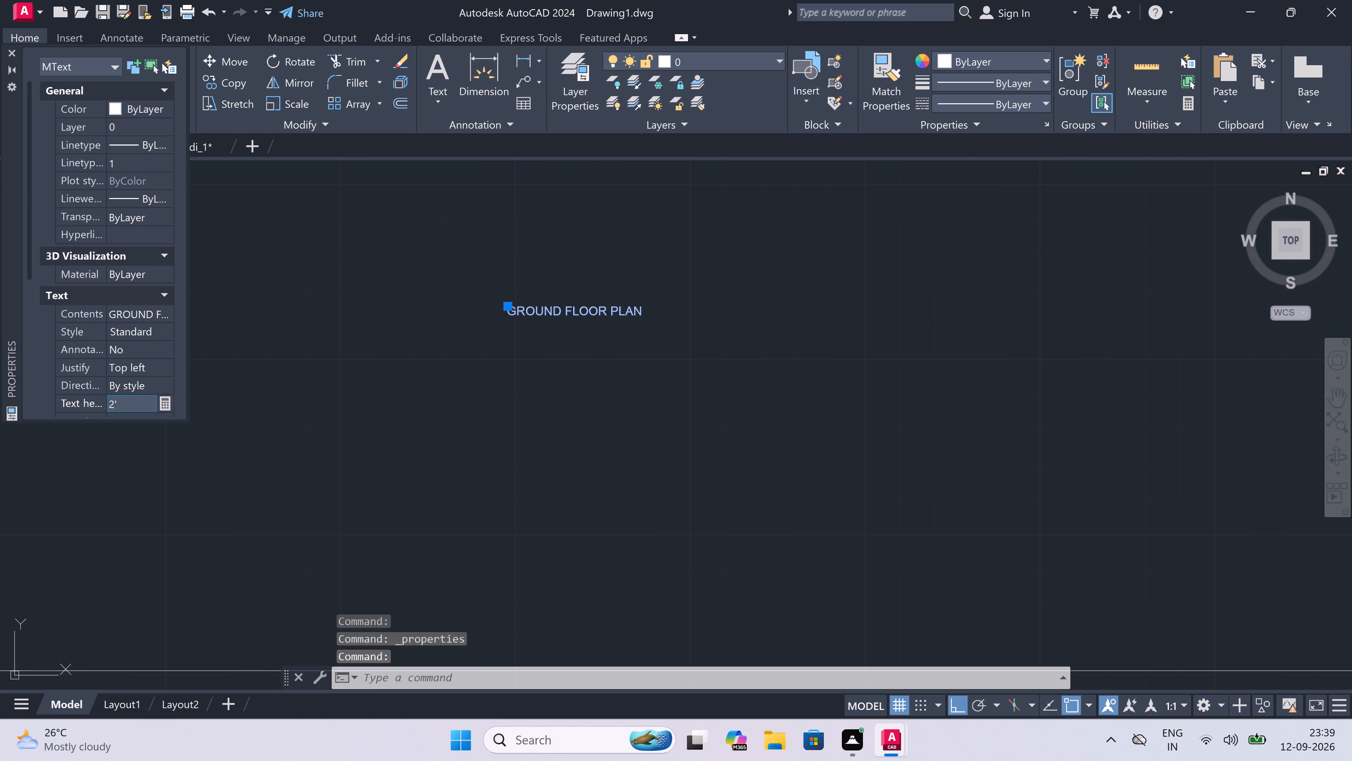
scroll(311, 395, "down", 3)
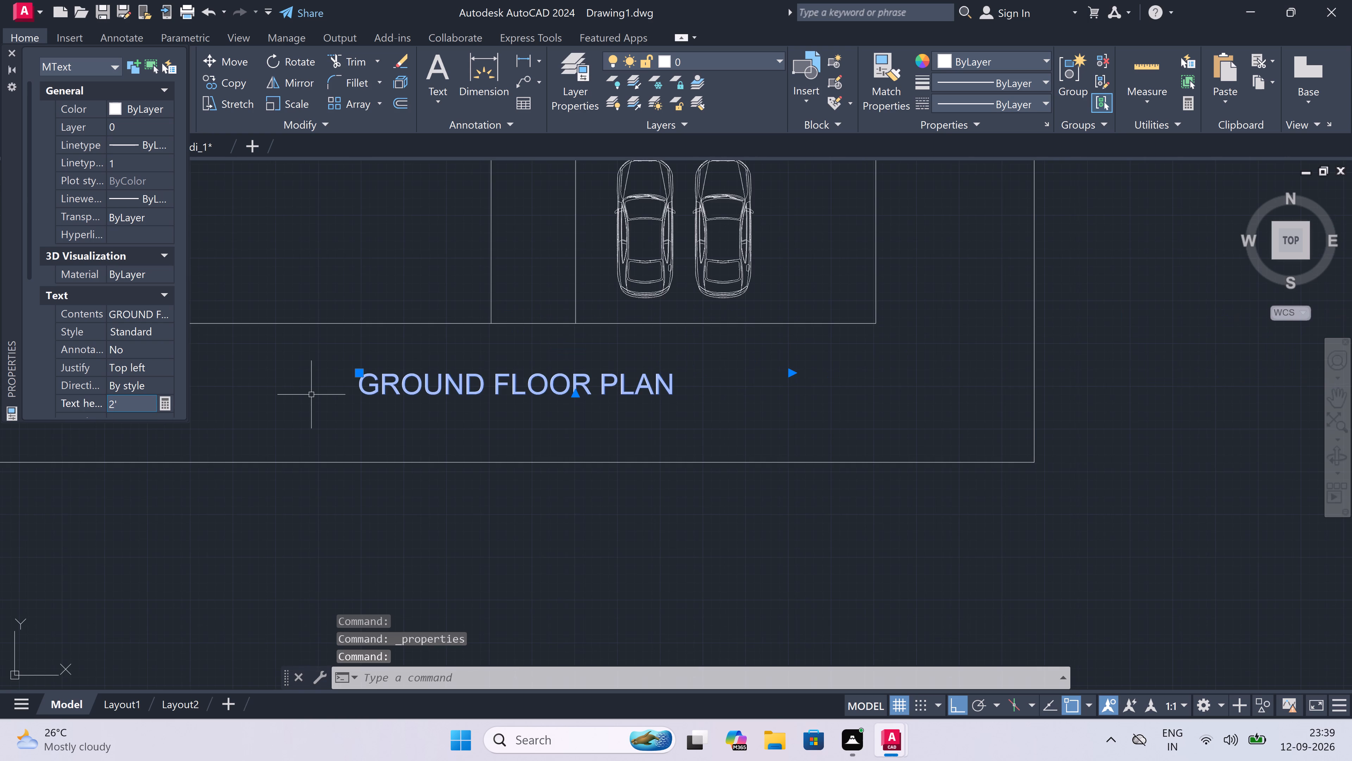
key("Escape")
Draw a horizontal underline about 30'-8" long just beneath the GROUND FLOOR PLAN label, with Ortho on.
scroll(321, 394, "down", 3)
scroll(320, 396, "up", 4)
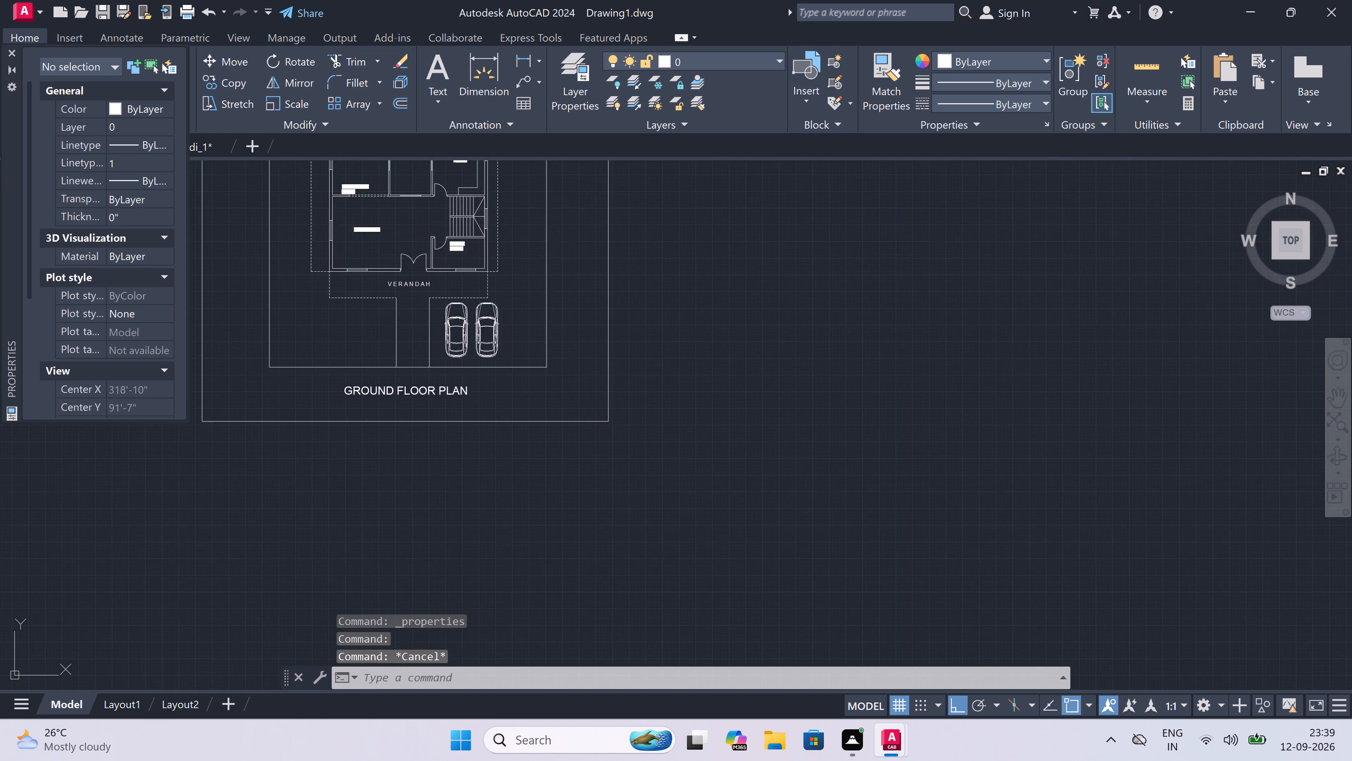
key("l")
key("space")
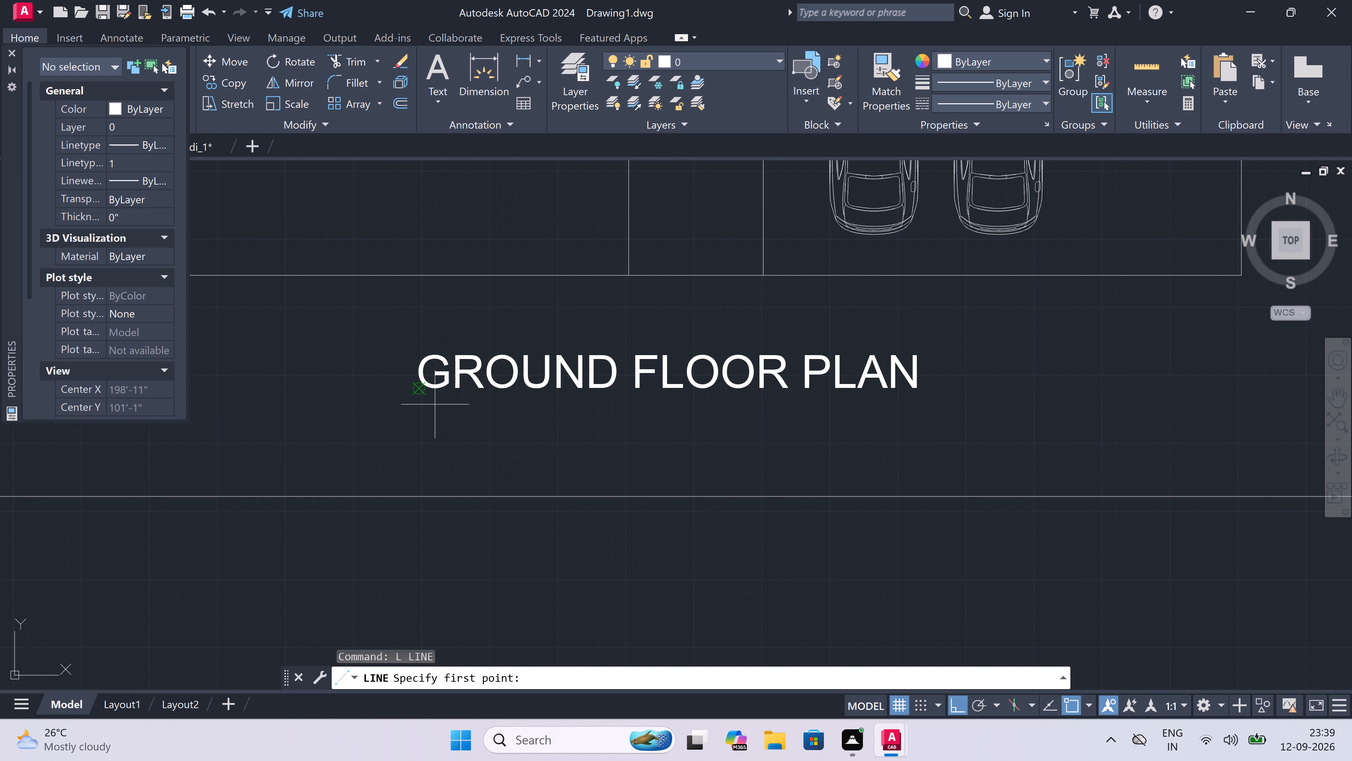
scroll(410, 402, "up", 4)
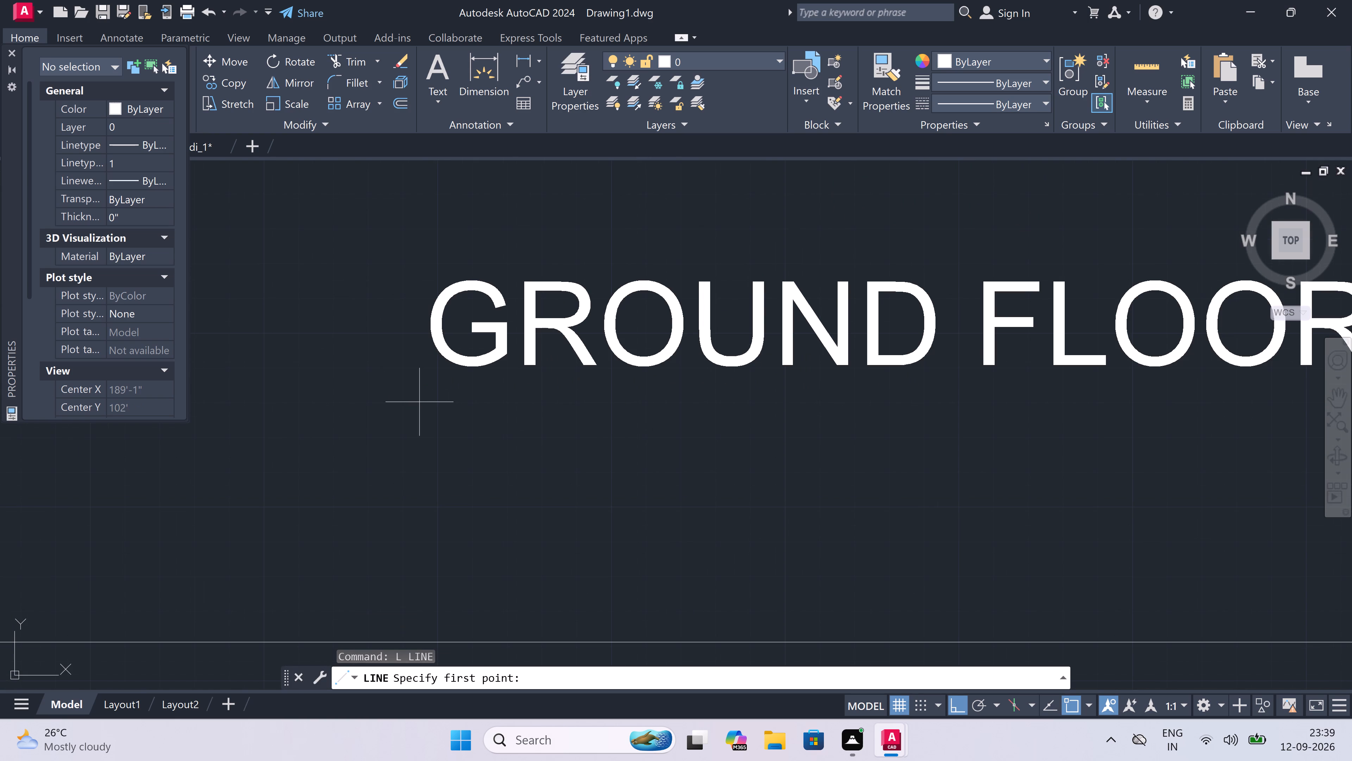
scroll(432, 405, "up", 3)
left_click_drag(433, 394, 483, 395)
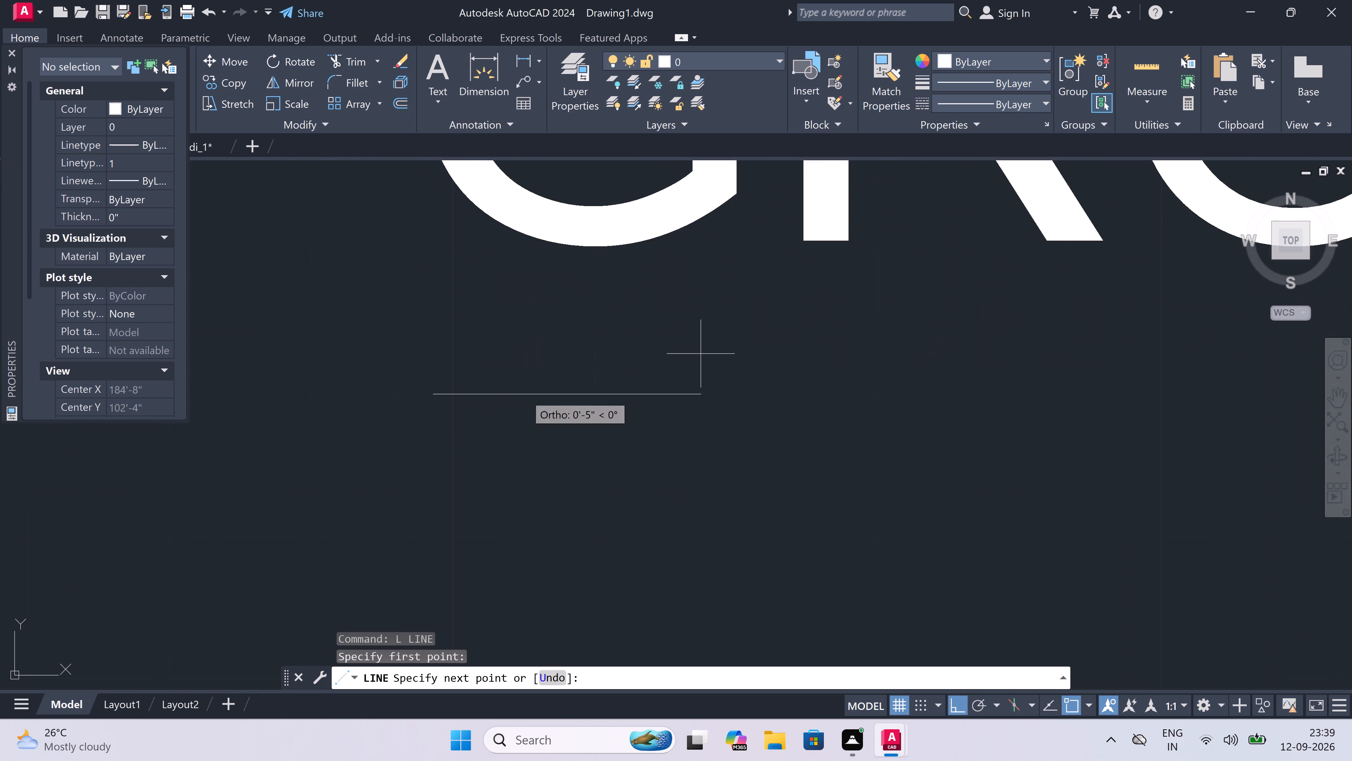
scroll(700, 354, "down", 7)
scroll(970, 355, "down", 4)
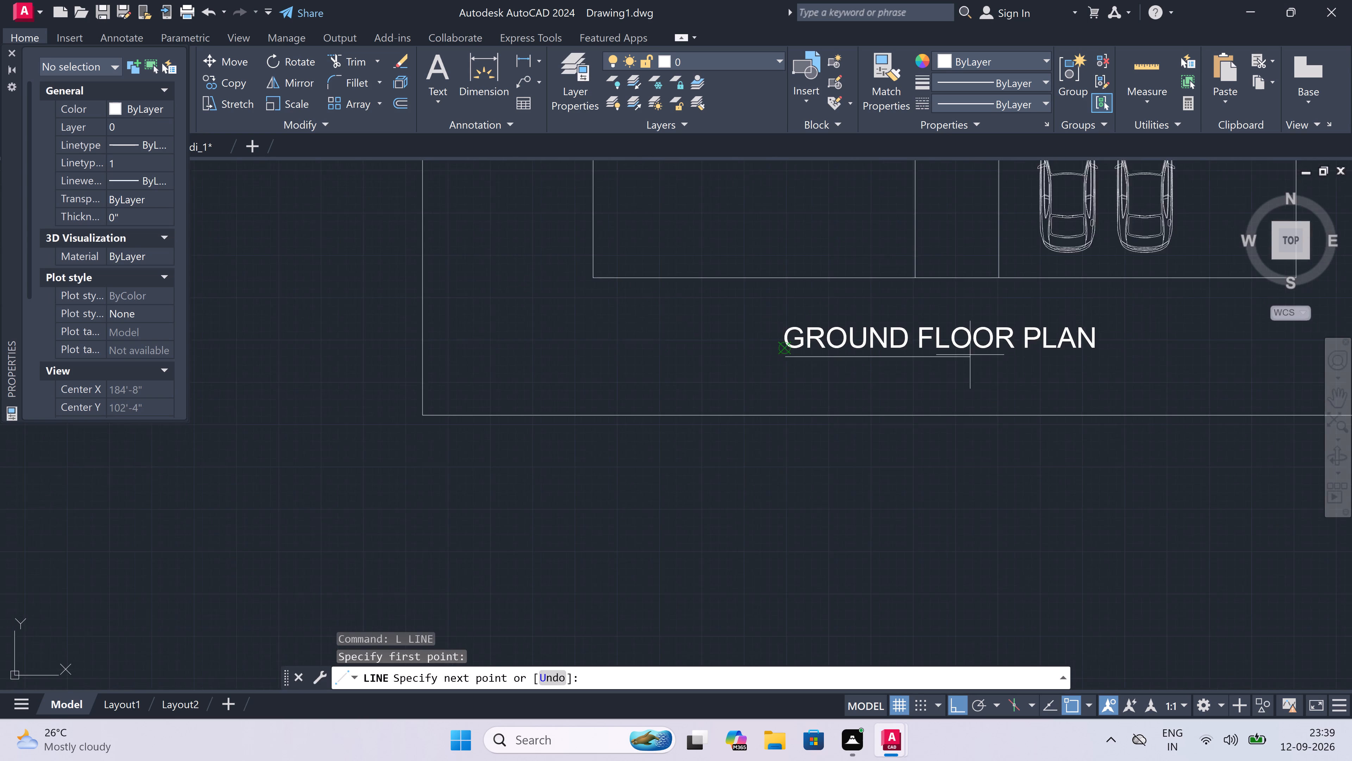
scroll(1007, 350, "up", 4)
scroll(972, 384, "up", 5)
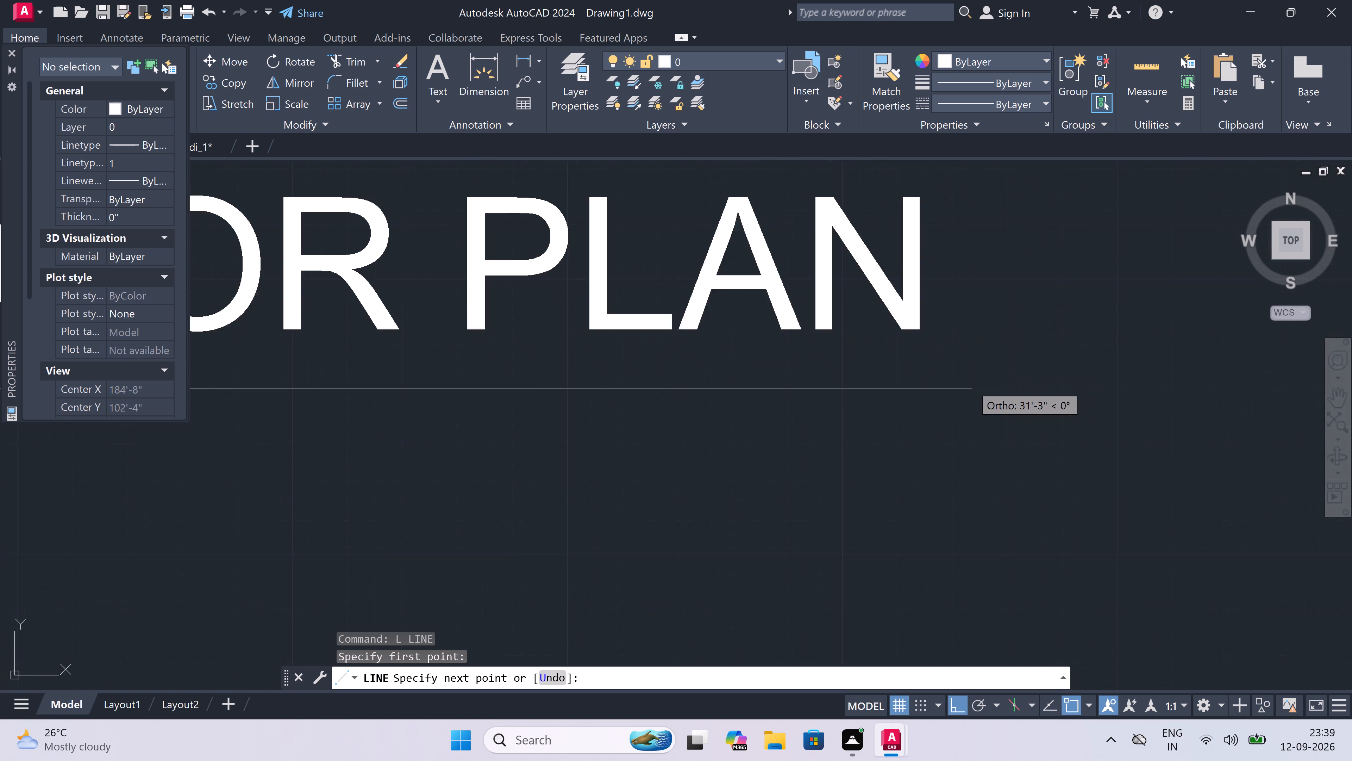
scroll(910, 401, "up", 3)
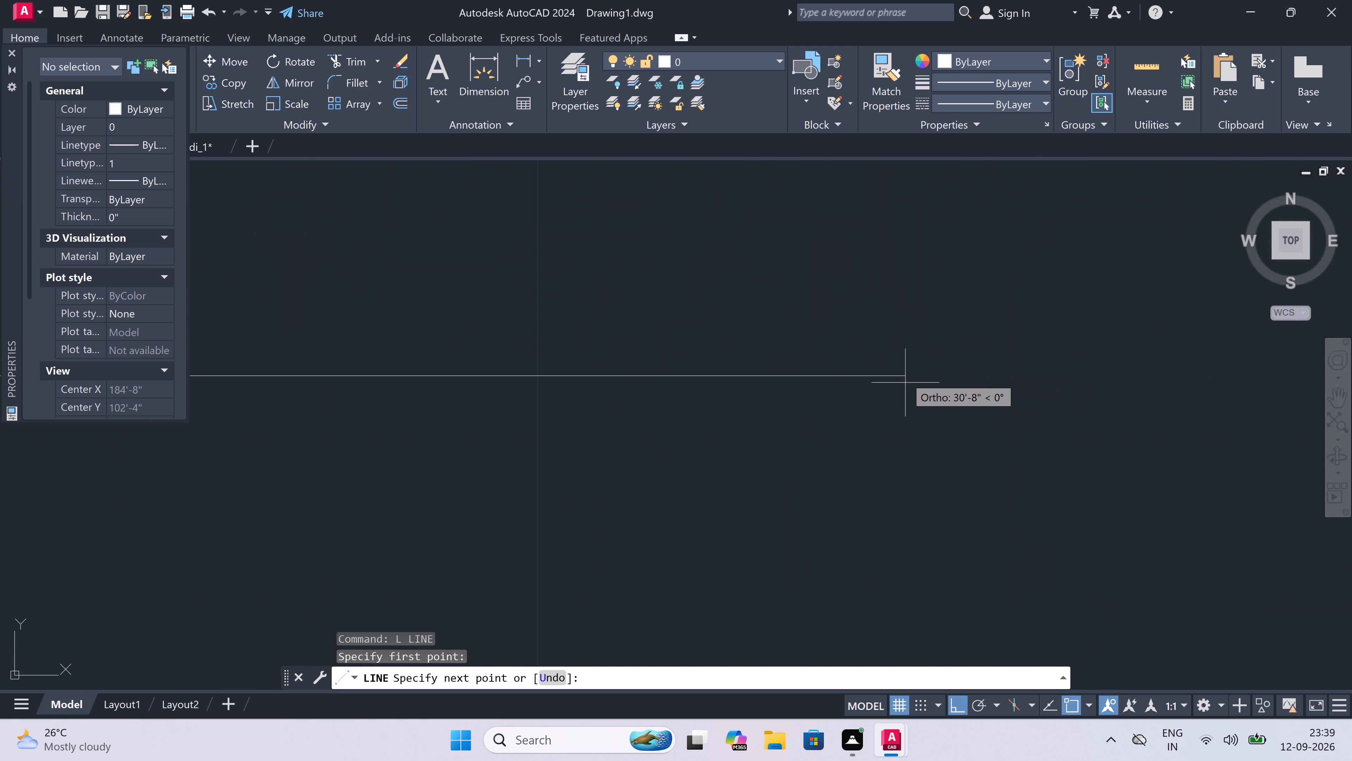
left_click(904, 374)
key("Escape")
scroll(900, 382, "down", 7)
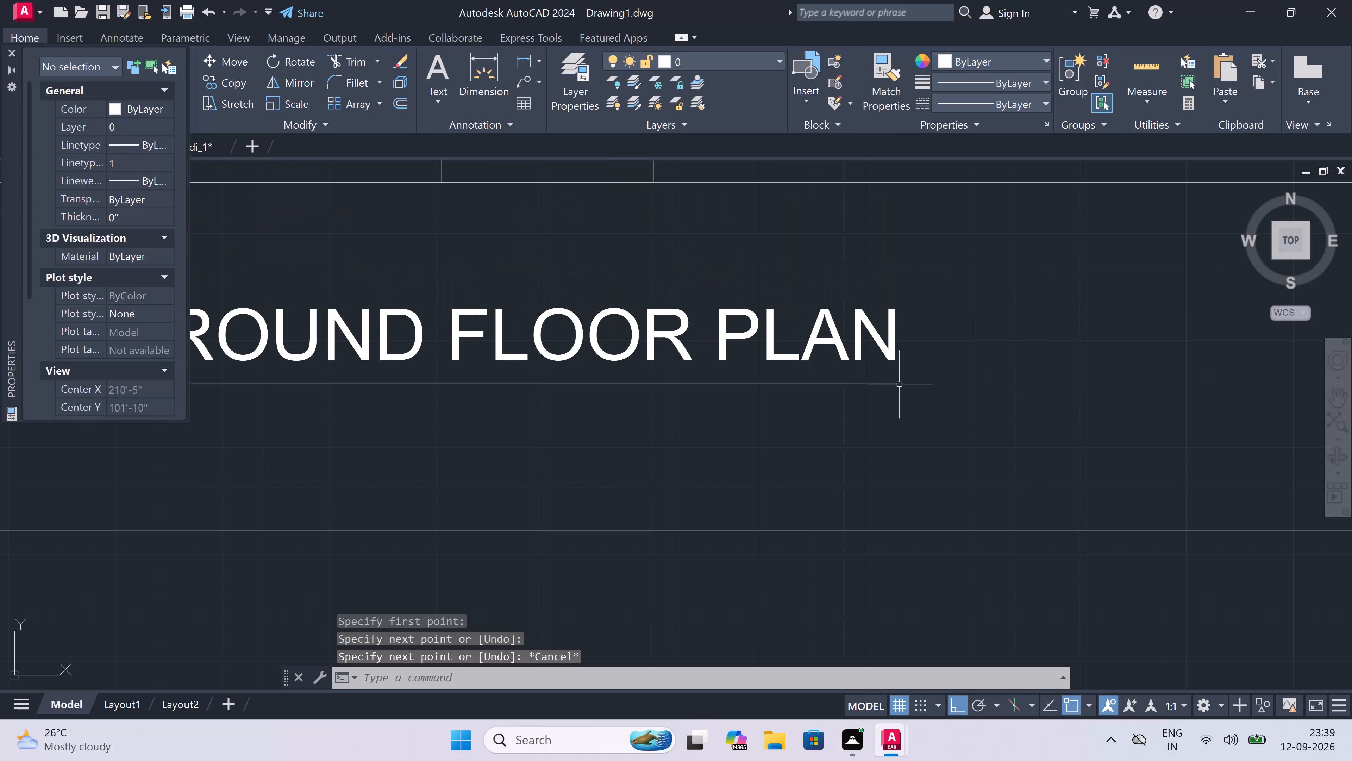
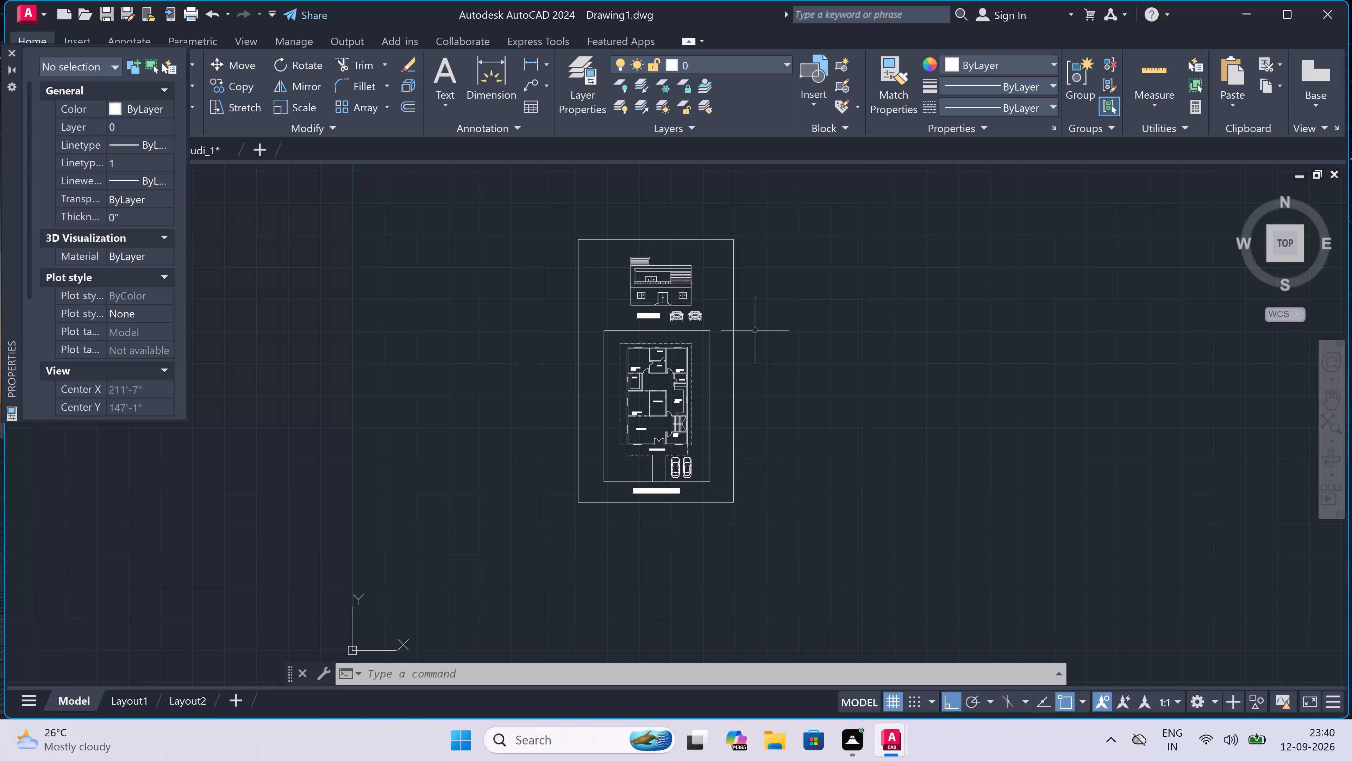
Close the Properties palette to clear the drawing area.
scroll(677, 254, "up", 4)
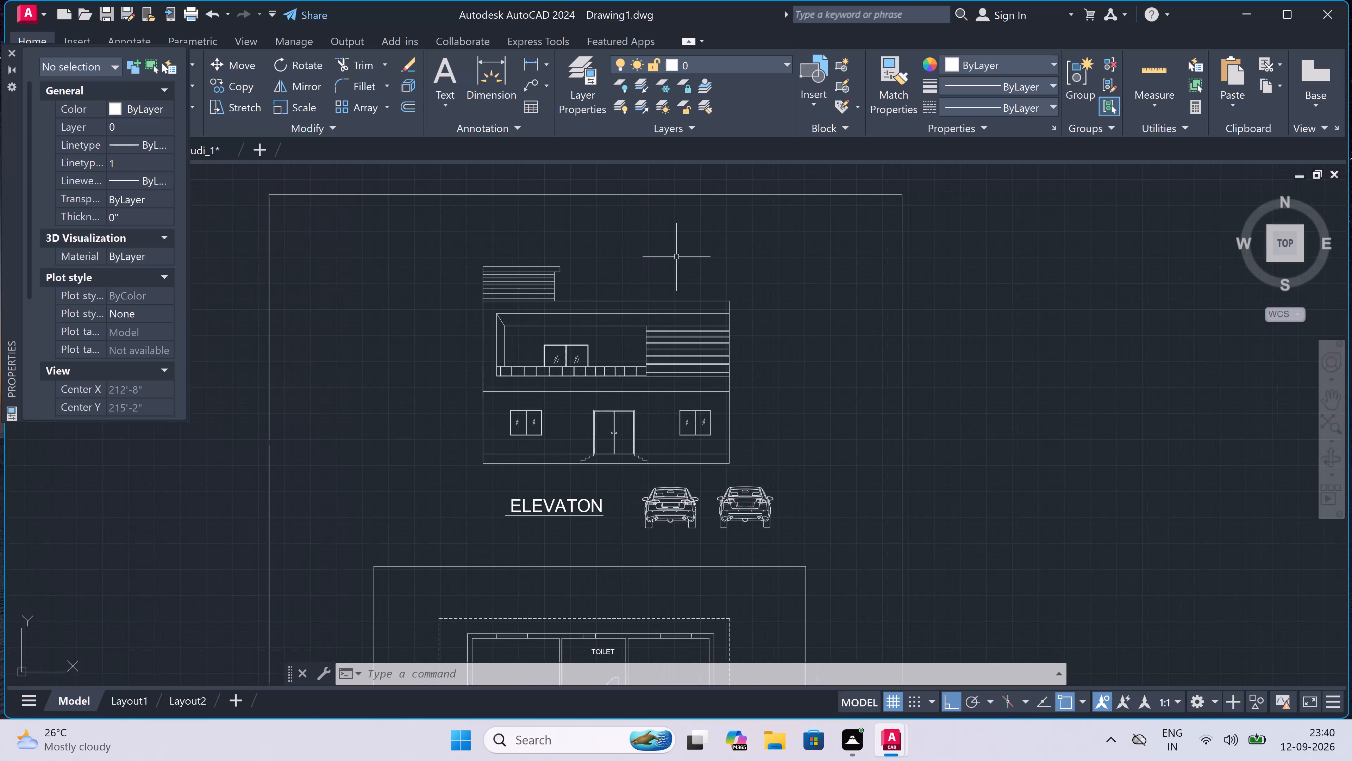
scroll(674, 272, "up", 2)
scroll(674, 272, "down", 1)
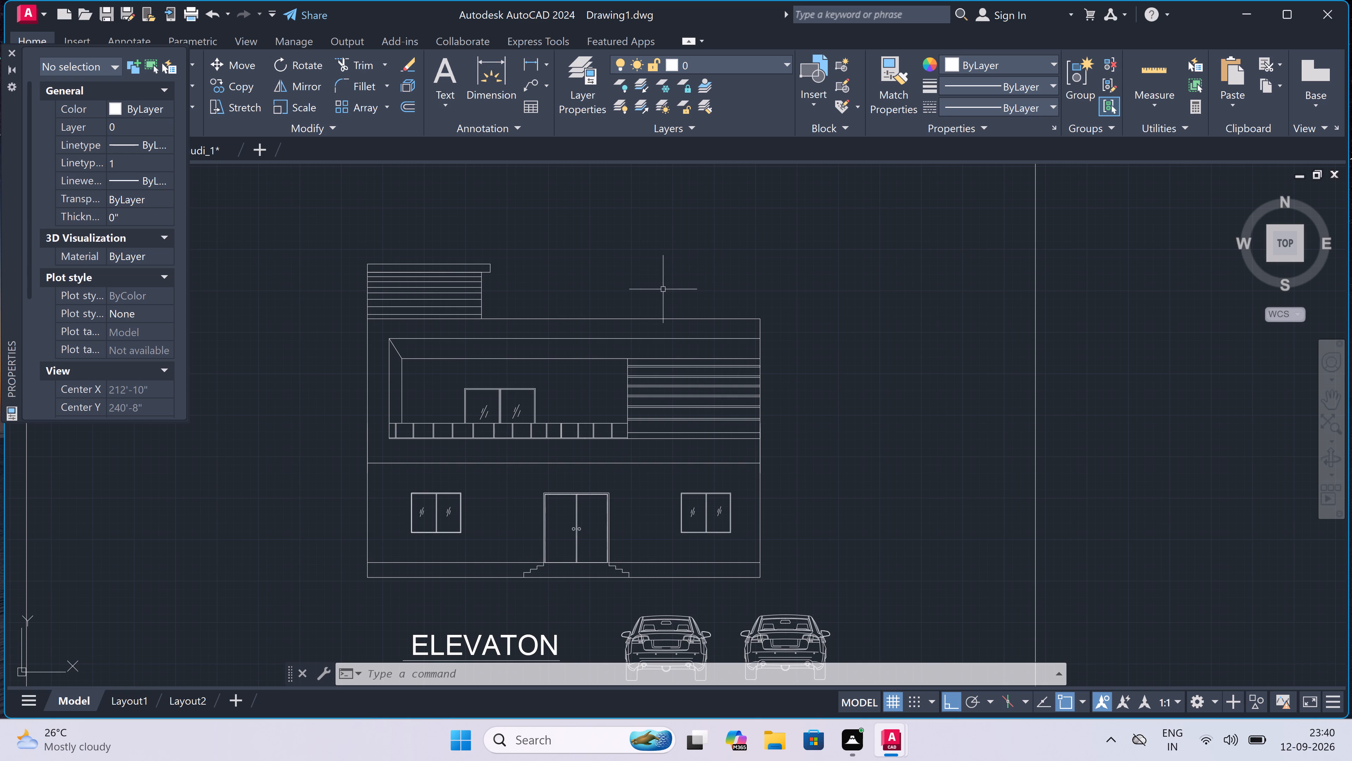
scroll(663, 289, "down", 2)
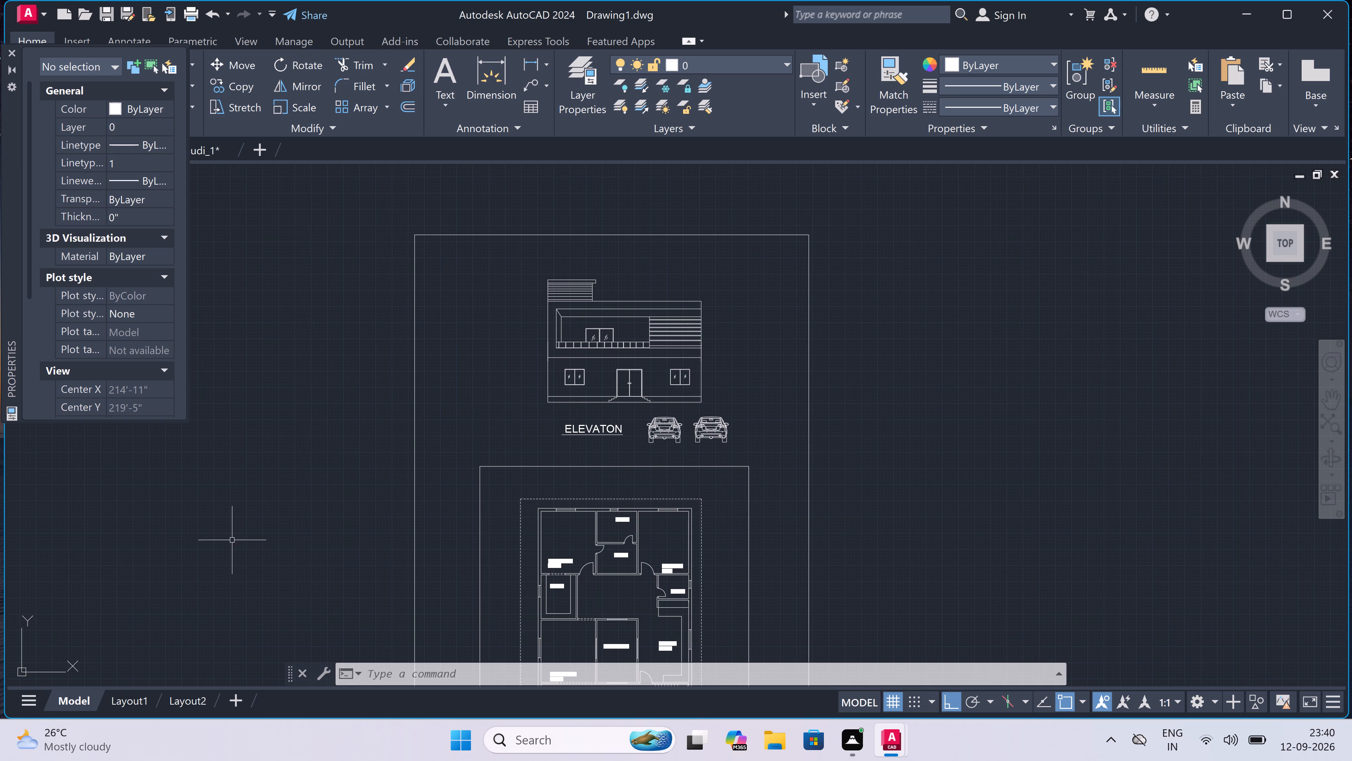
left_click(9, 48)
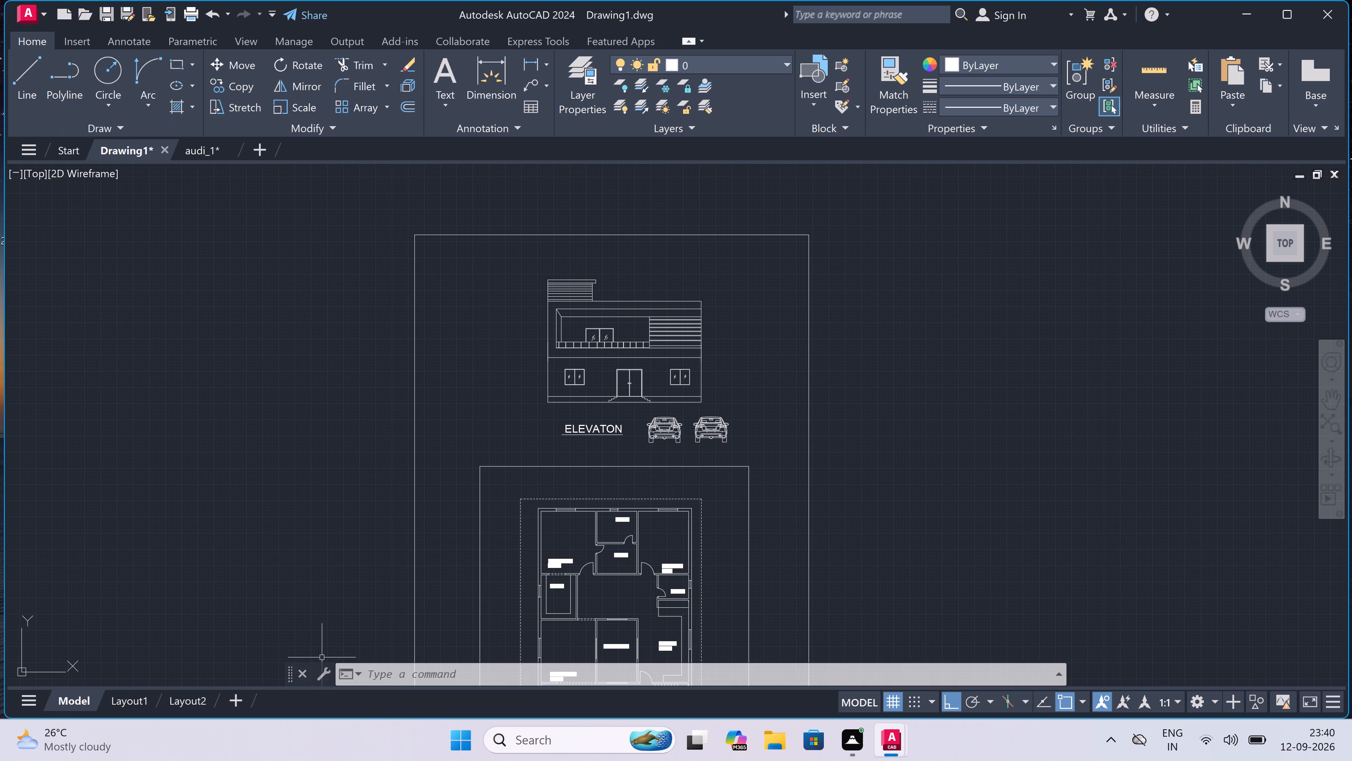
Examine the front elevation, its title and the cars within the overall bordered layout.
scroll(345, 514, "down", 3)
scroll(355, 571, "up", 3)
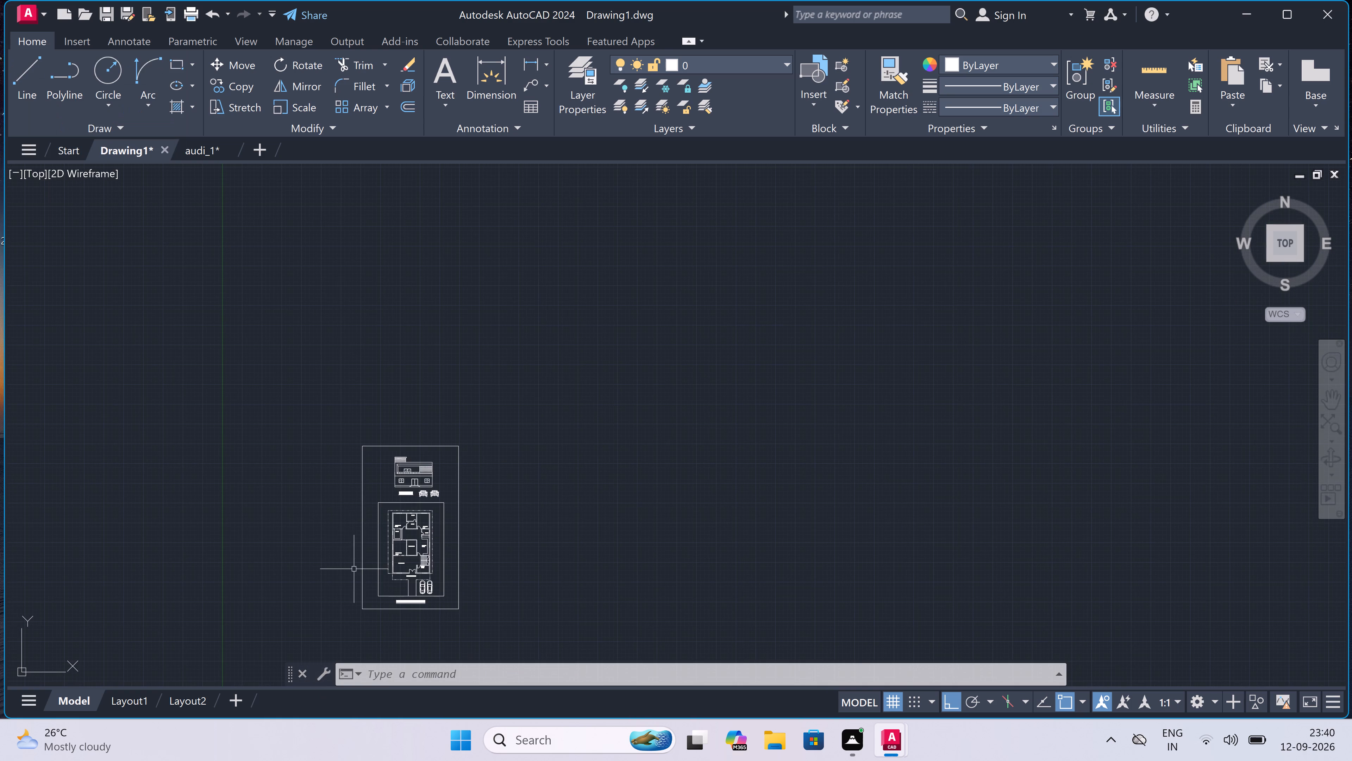
scroll(364, 580, "down", 3)
scroll(380, 605, "up", 4)
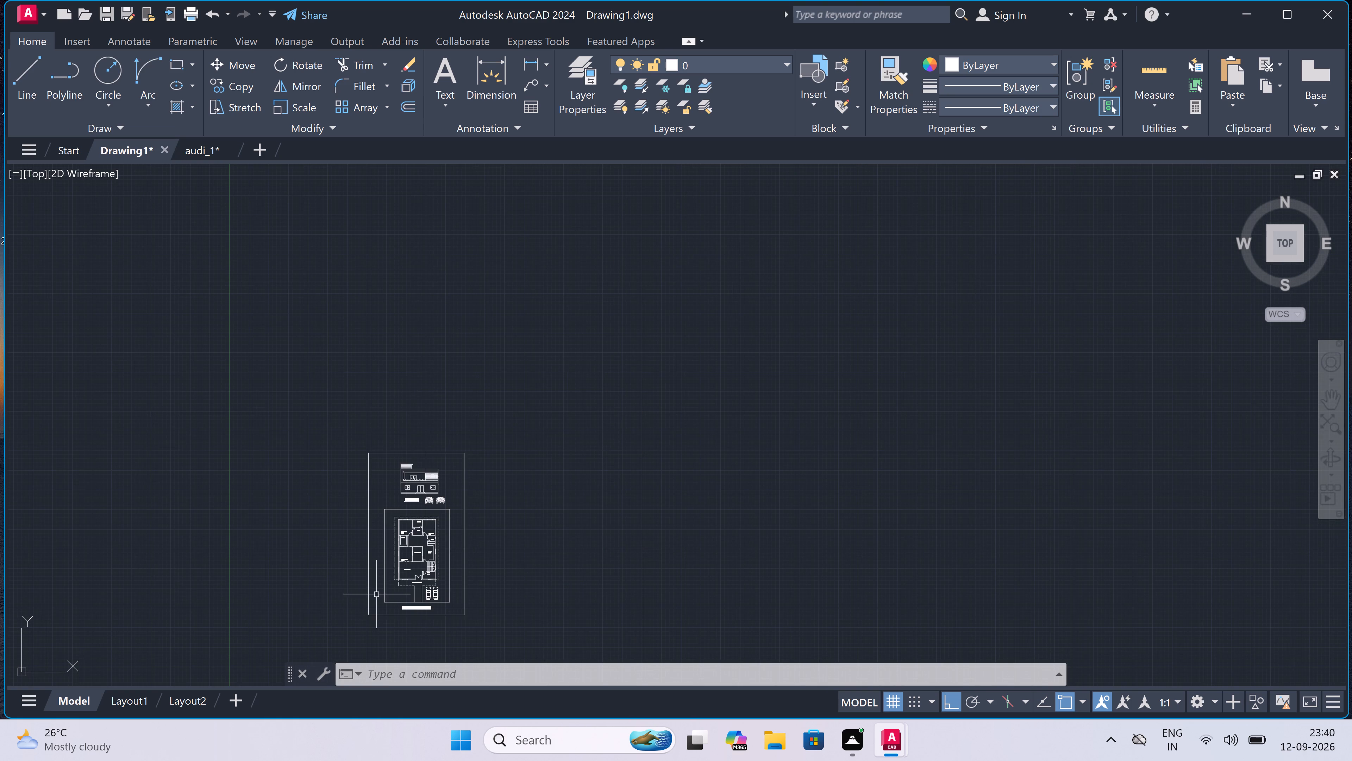
scroll(381, 609, "up", 3)
scroll(381, 609, "down", 5)
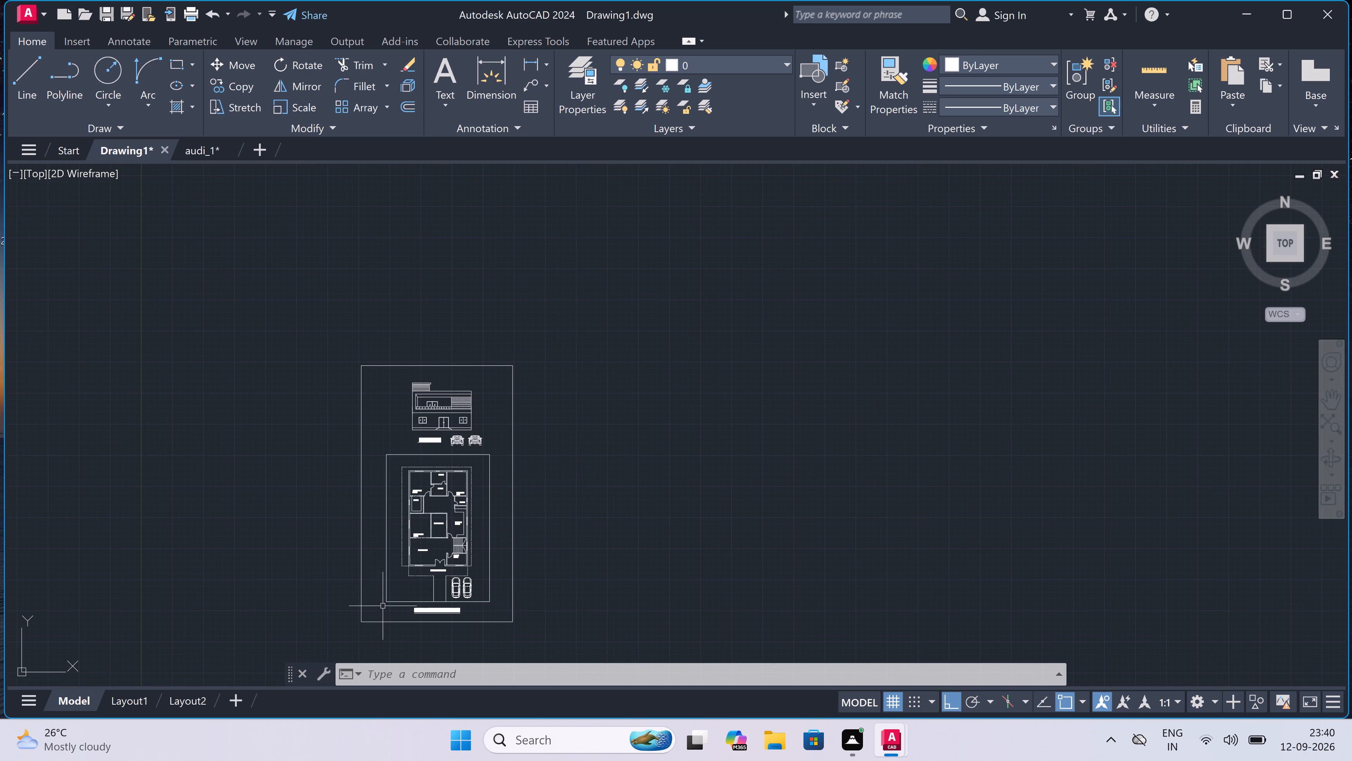
scroll(394, 397, "up", 2)
scroll(458, 395, "up", 3)
scroll(459, 396, "down", 2)
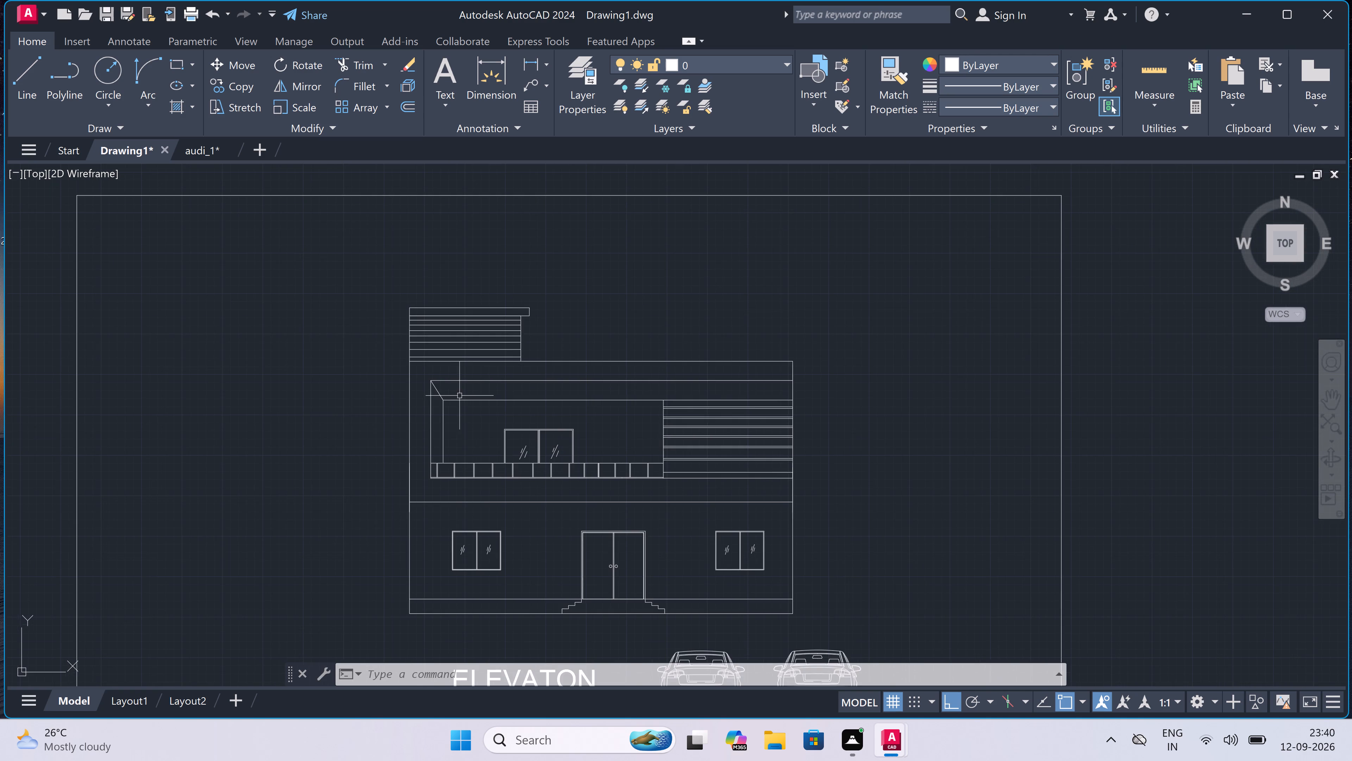
scroll(541, 440, "down", 2)
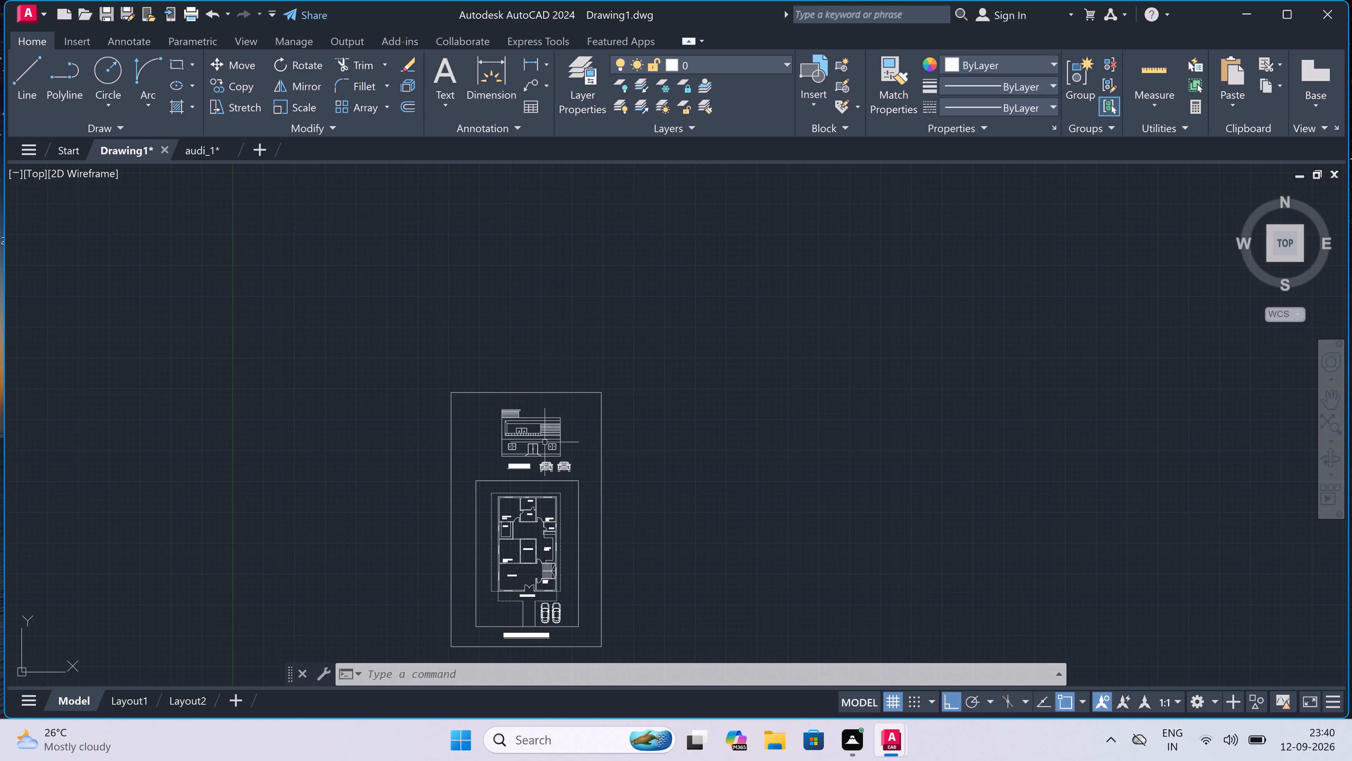
scroll(547, 445, "up", 3)
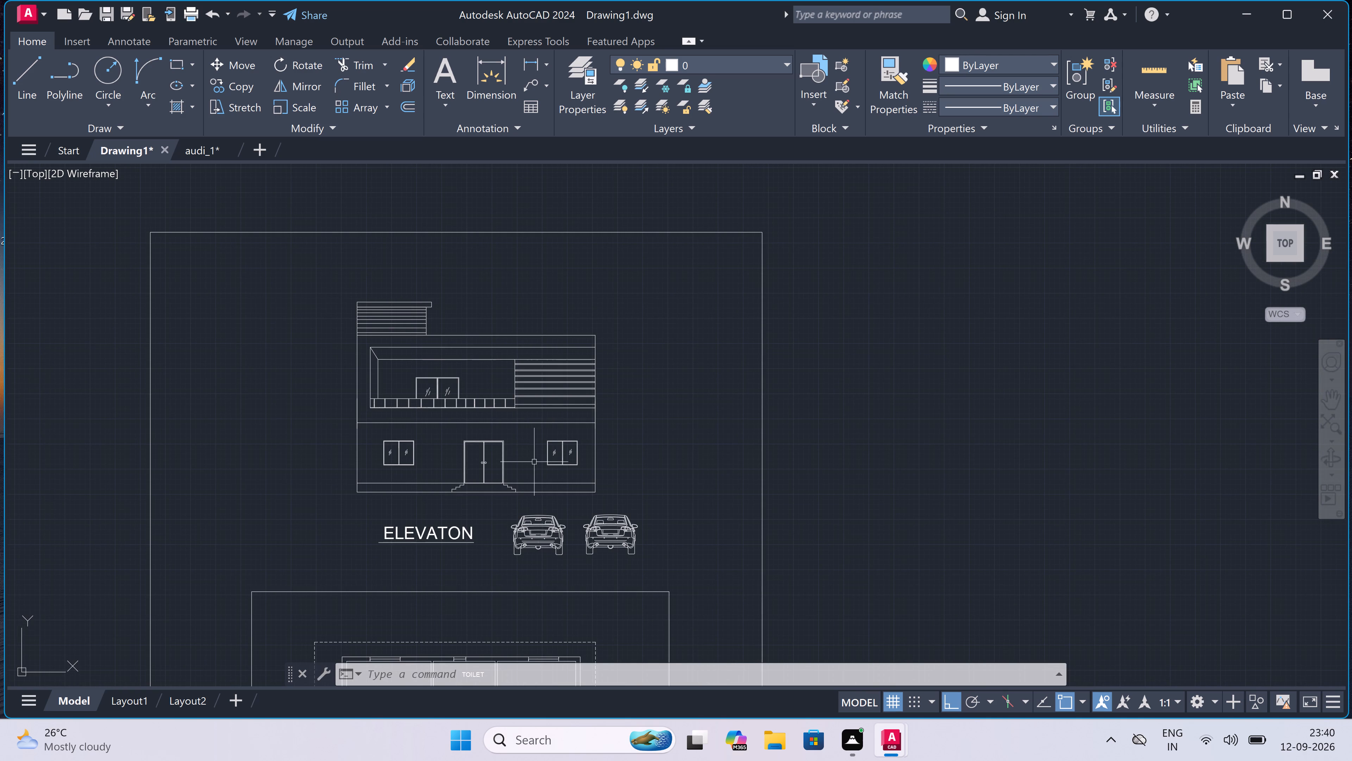
scroll(499, 493, "up", 2)
scroll(499, 493, "down", 2)
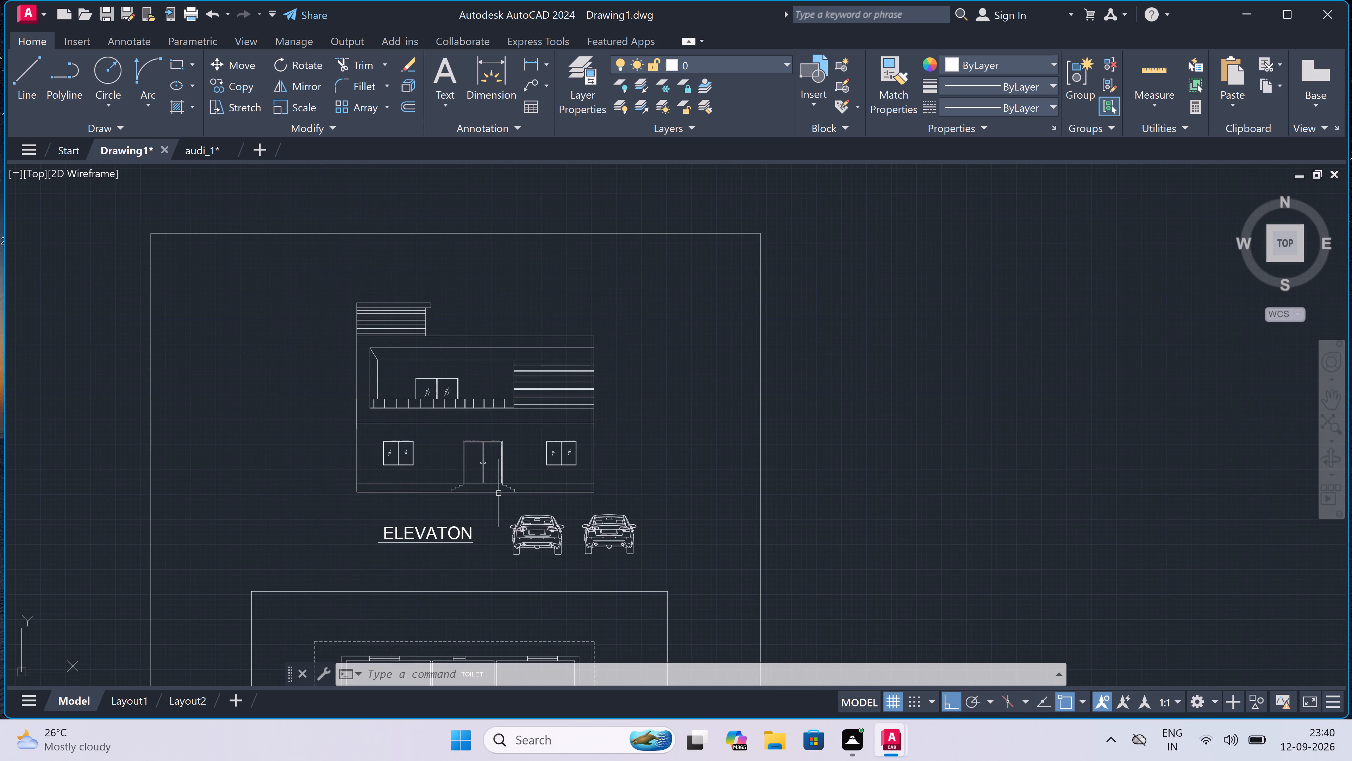
scroll(492, 493, "up", 1)
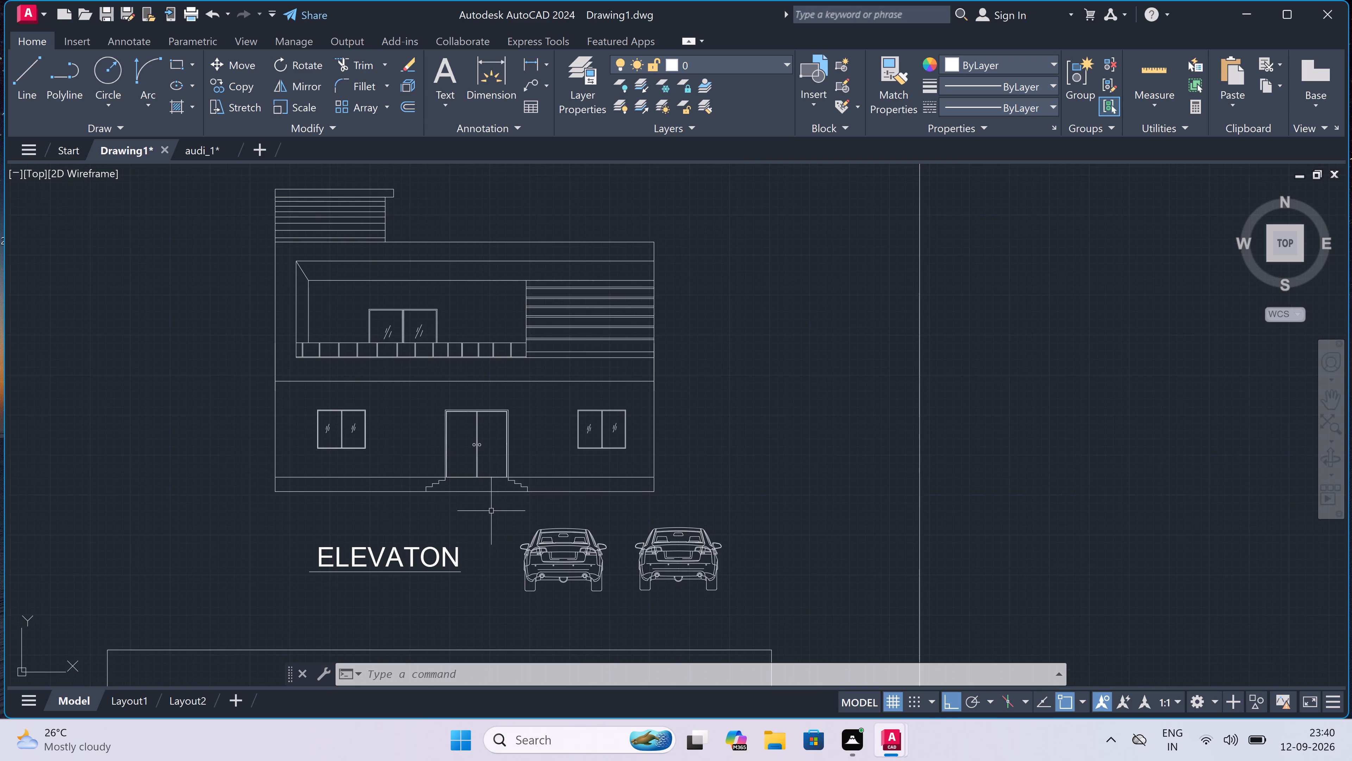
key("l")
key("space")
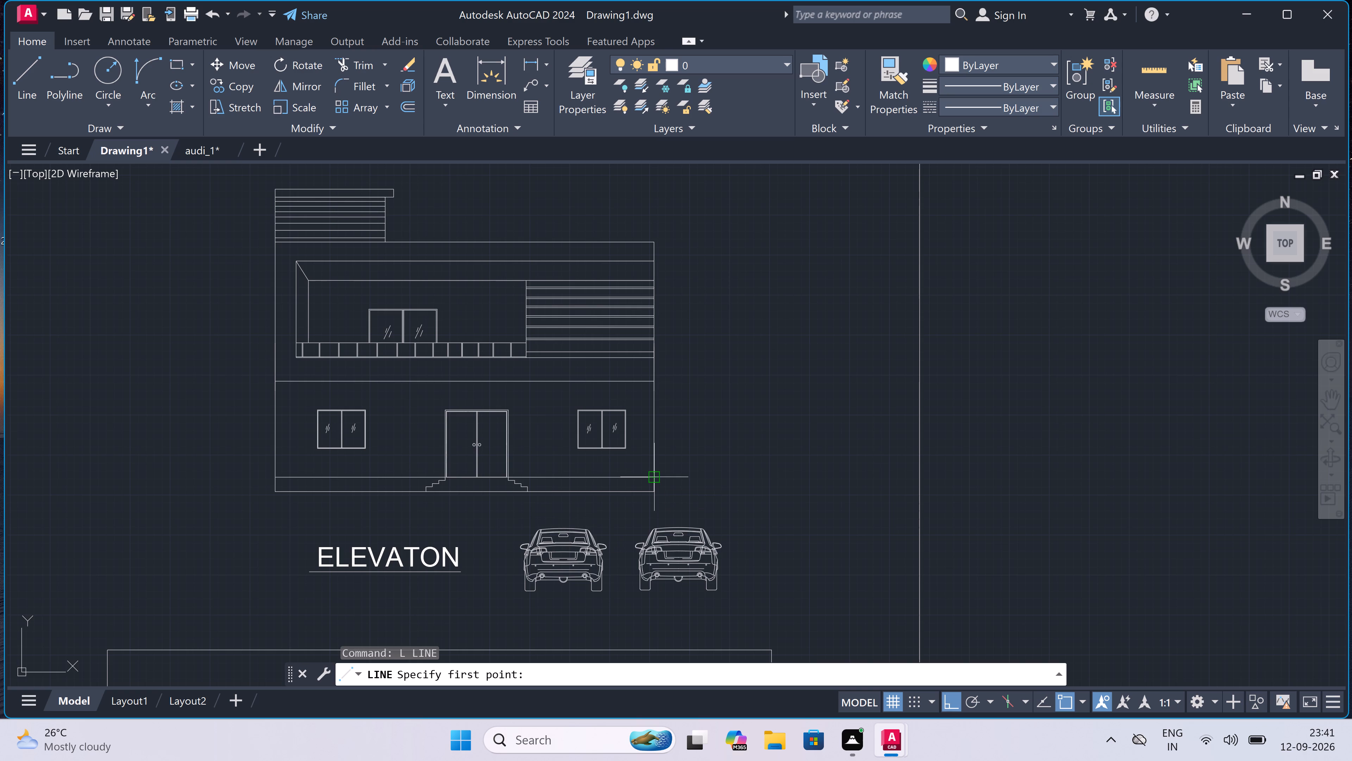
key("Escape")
Examine the ground floor plan's rooms and labels together with the overall layout.
scroll(688, 473, "down", 2)
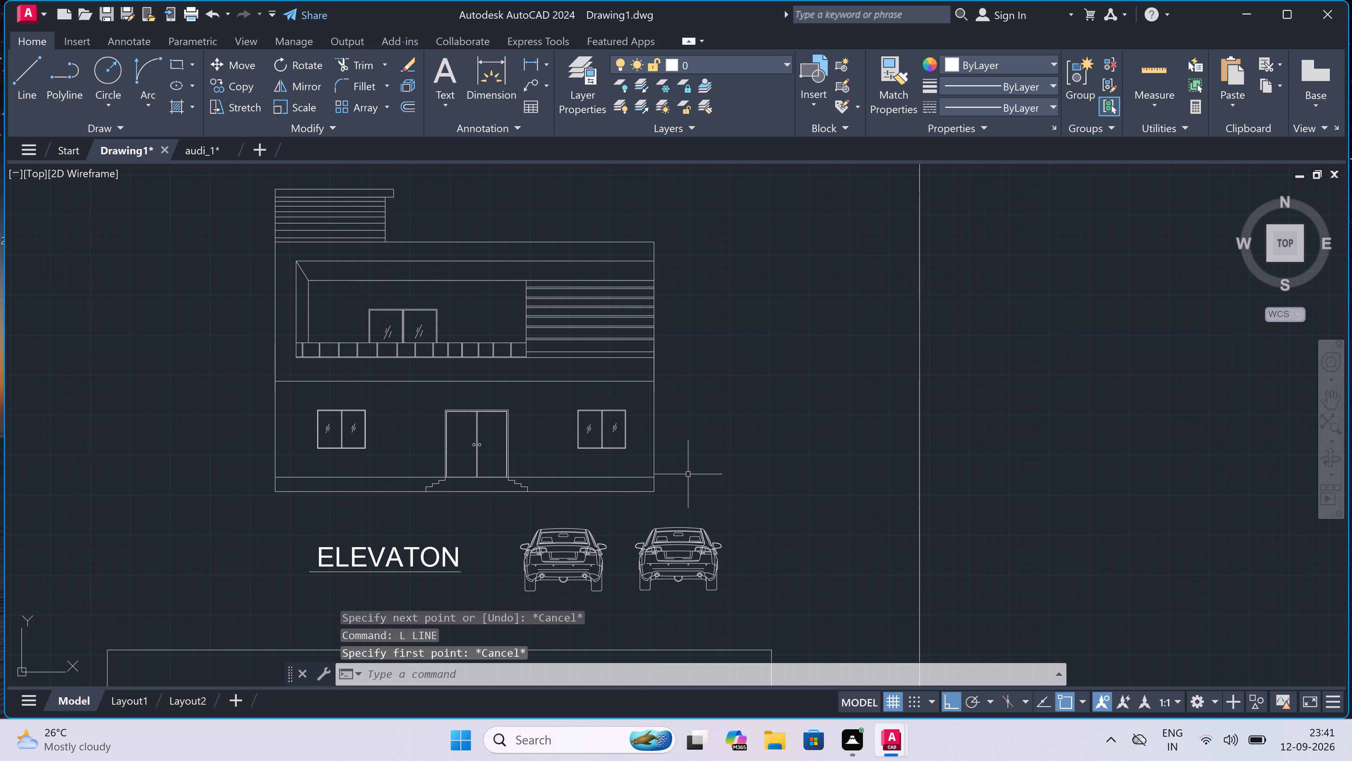
scroll(689, 471, "down", 4)
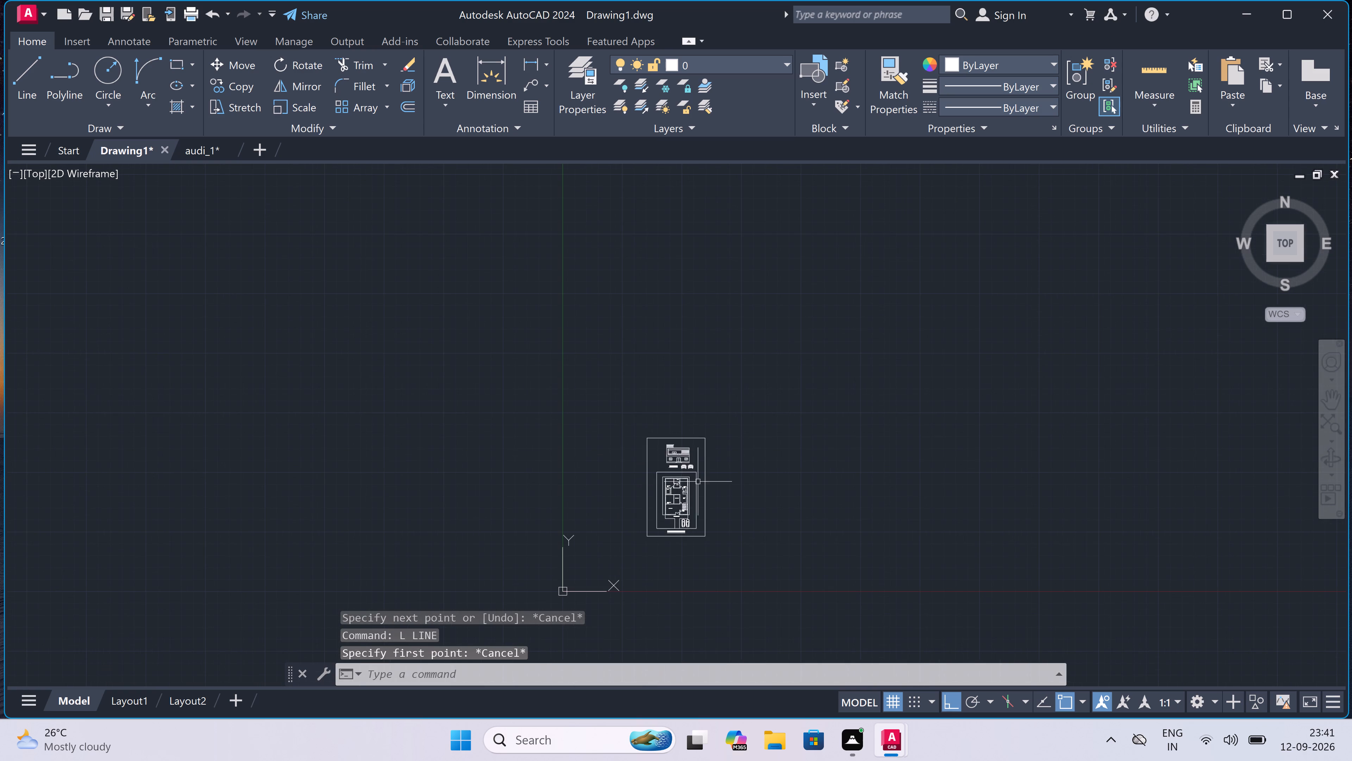
scroll(698, 488, "up", 4)
scroll(693, 505, "down", 2)
scroll(694, 535, "up", 3)
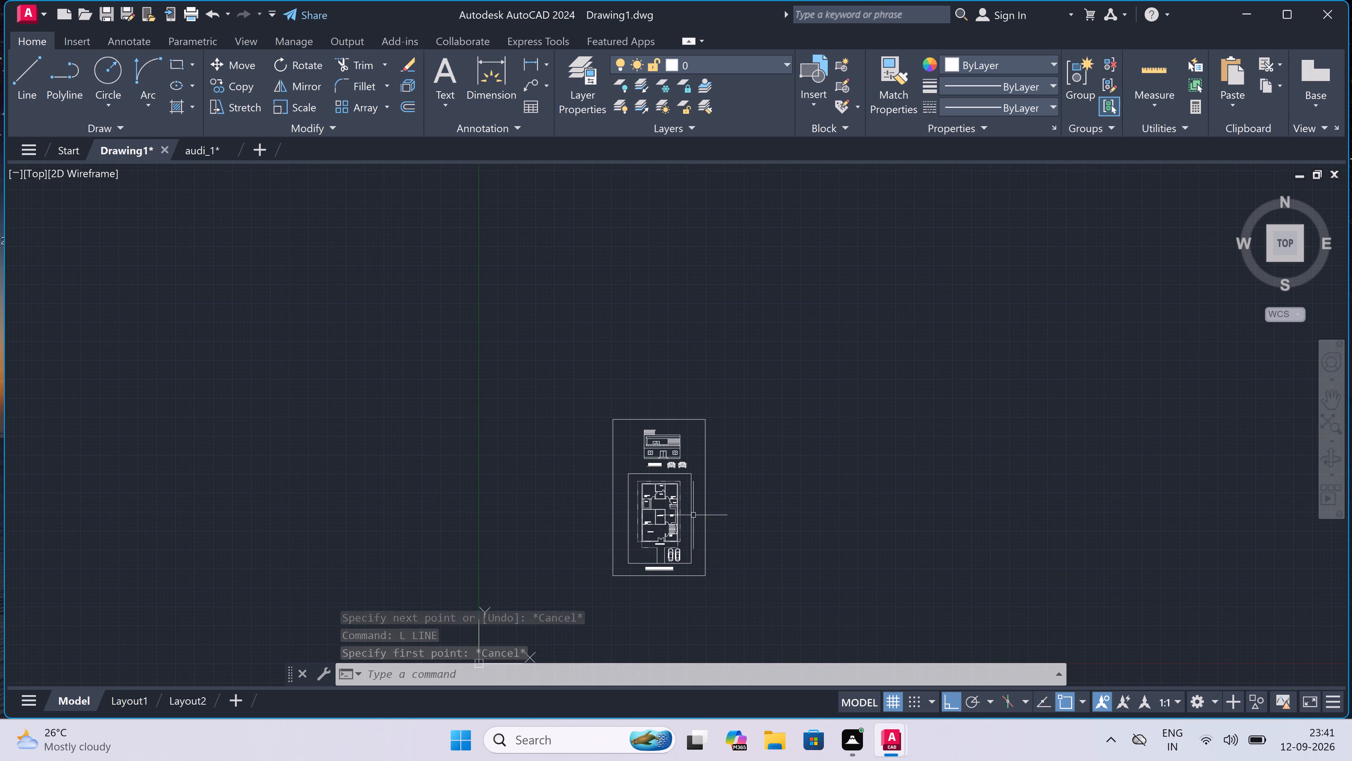
scroll(694, 534, "up", 3)
scroll(694, 537, "down", 1)
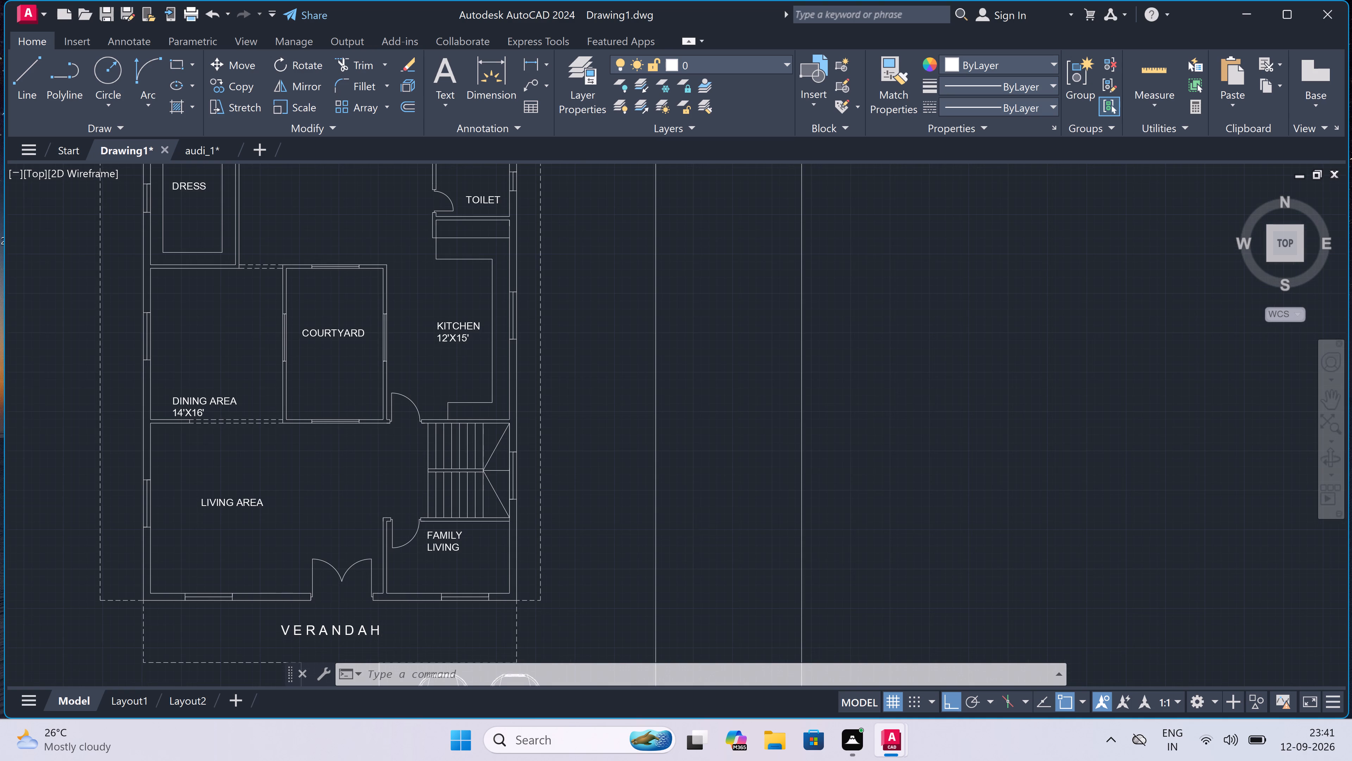
scroll(694, 537, "down", 1)
scroll(506, 377, "up", 2)
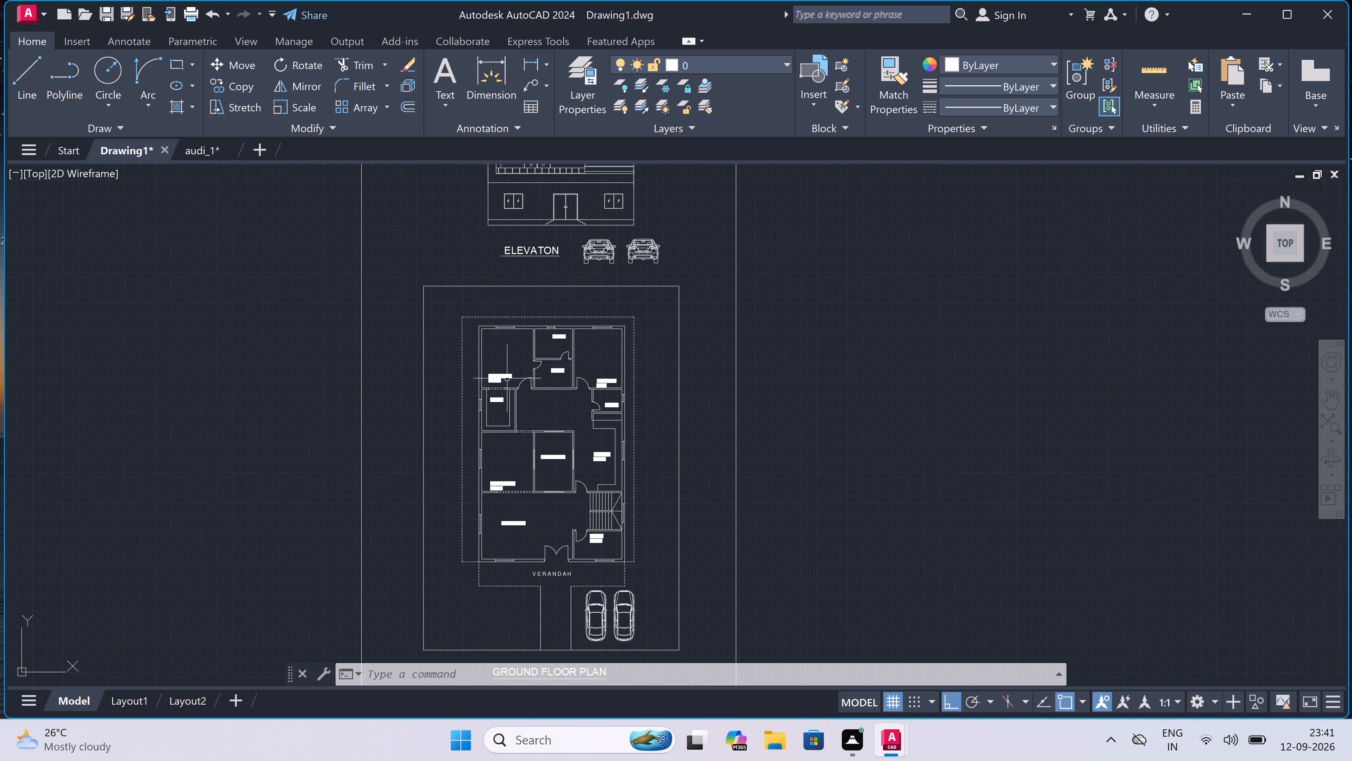
scroll(507, 377, "up", 2)
scroll(507, 383, "down", 3)
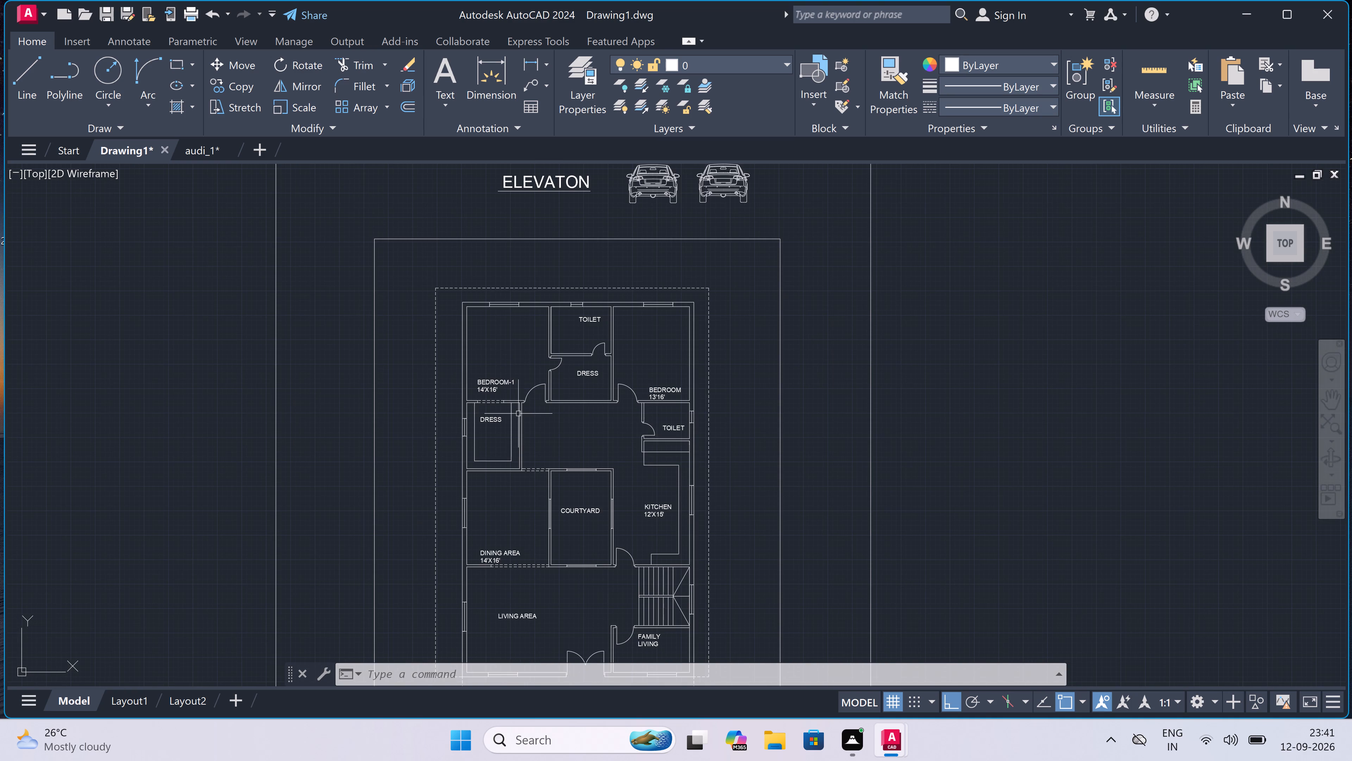
scroll(568, 377, "up", 2)
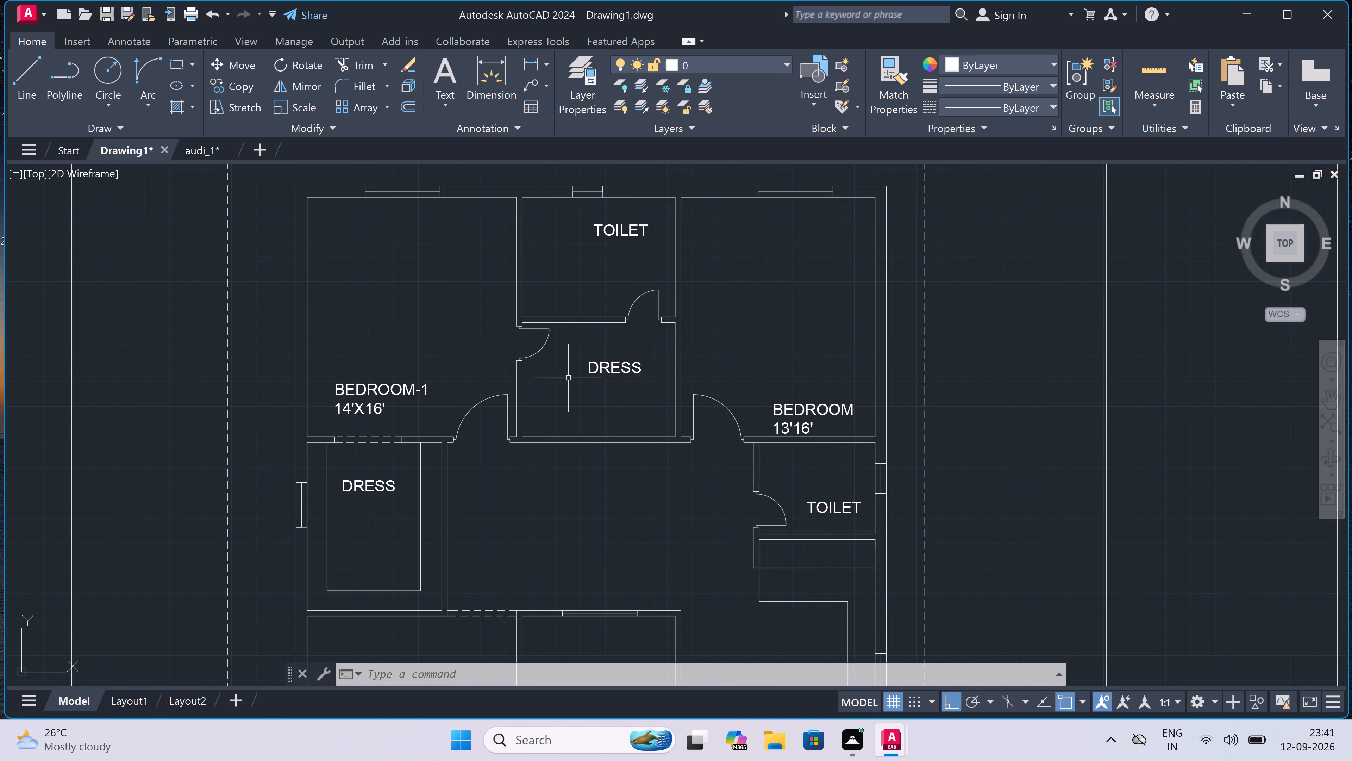
scroll(568, 380, "down", 2)
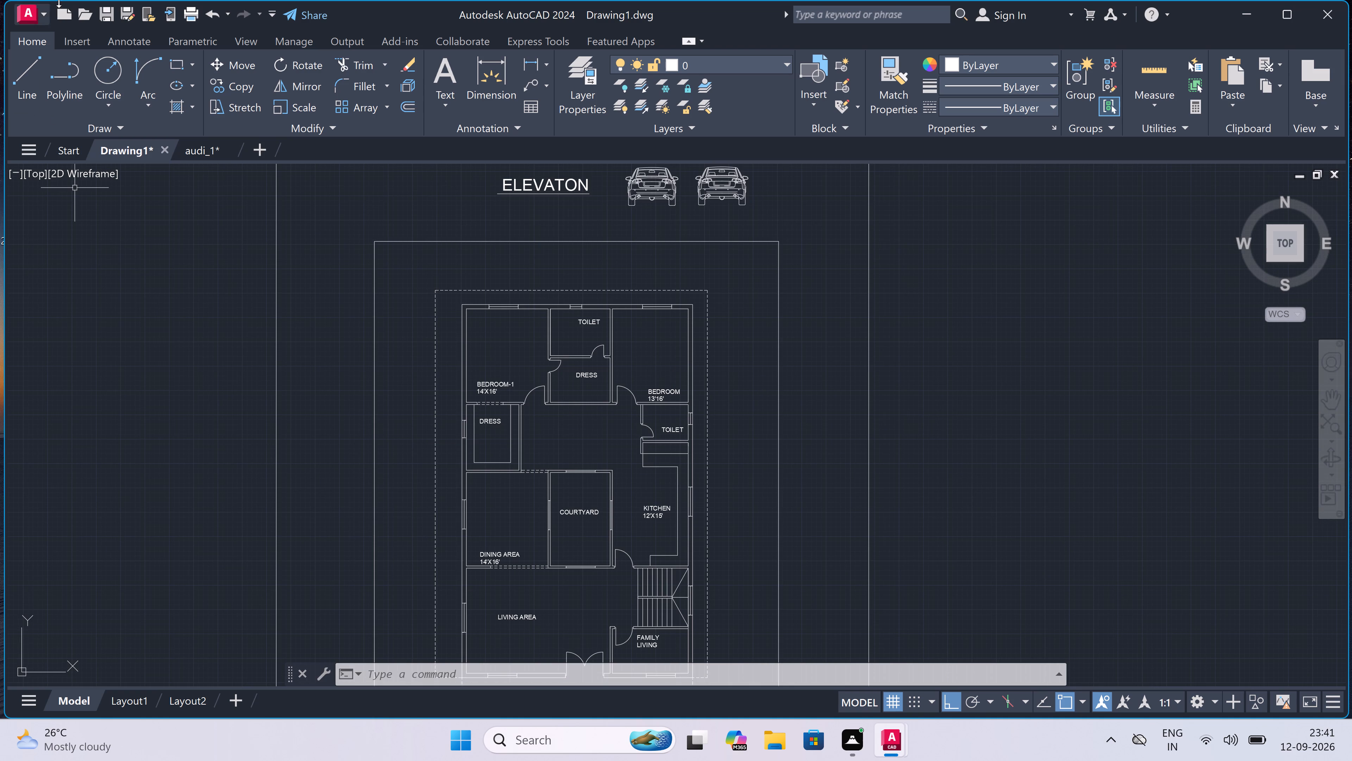
Open the recent drawing sofas.dwg.
left_click(27, 8)
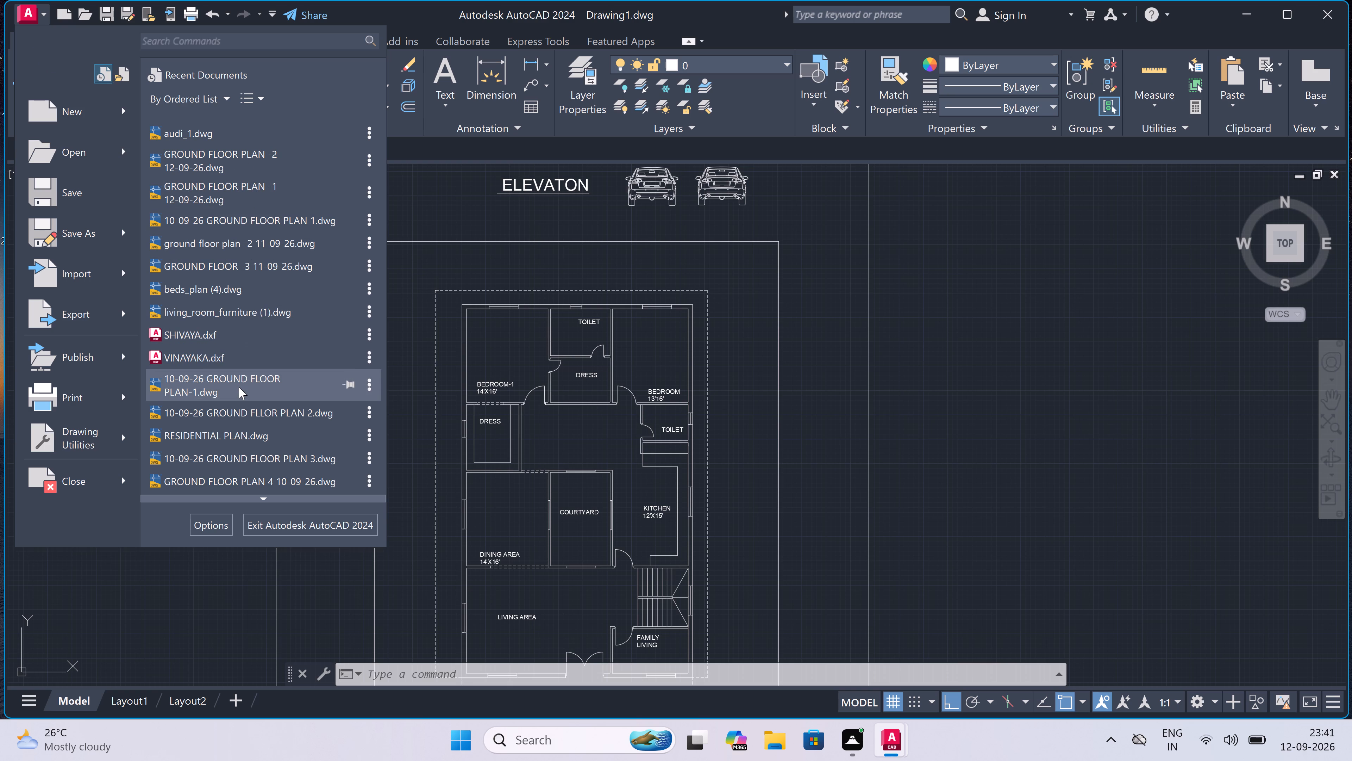
scroll(239, 387, "down", 3)
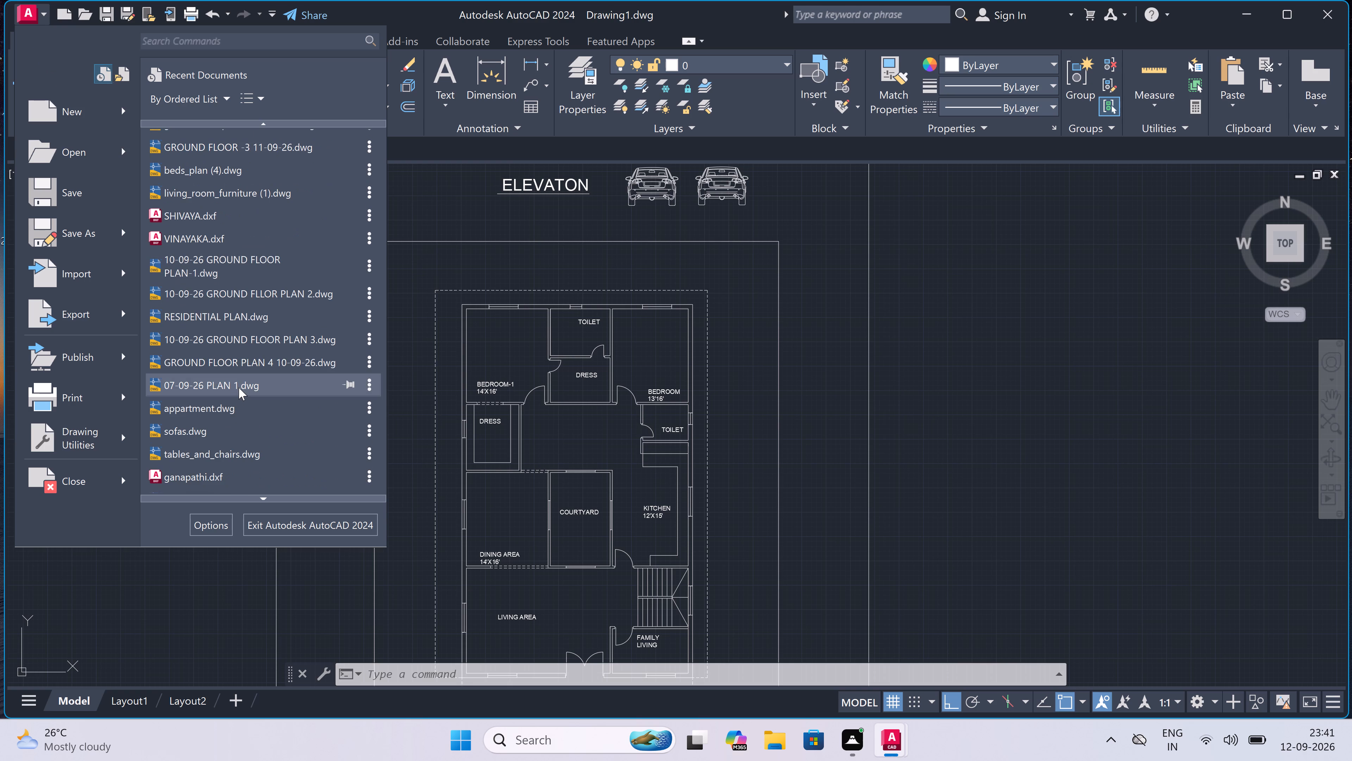
double_click(234, 427)
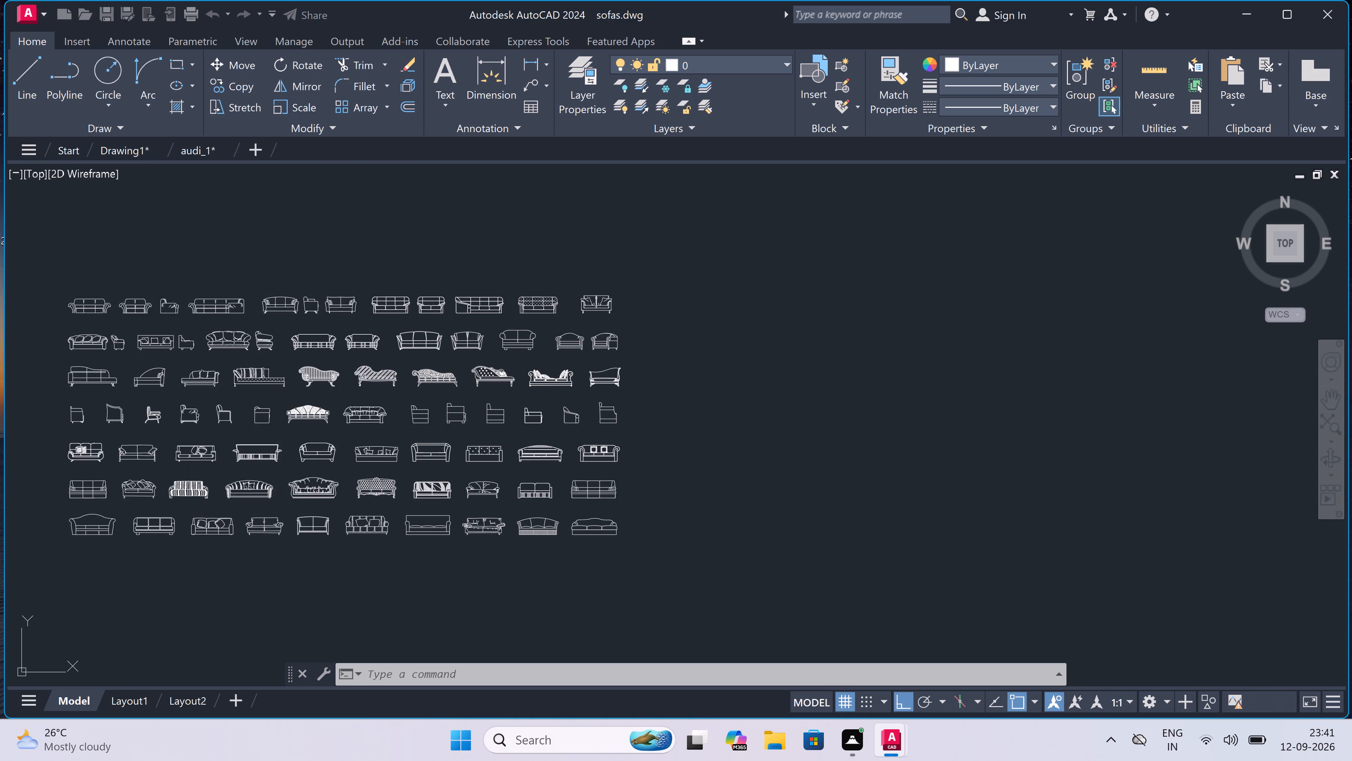
Open the recent drawing living_room_furniture (3).dwg.
left_click(27, 10)
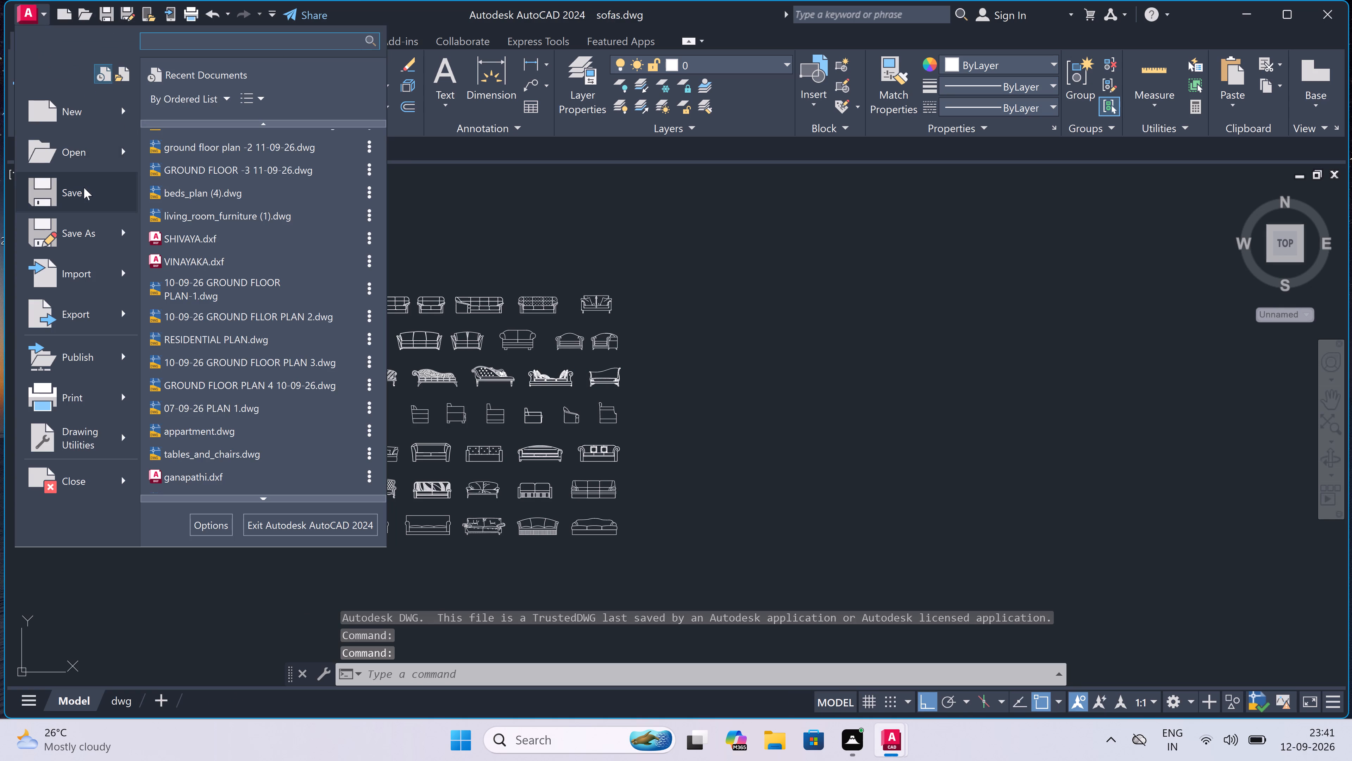
scroll(199, 208, "down", 1)
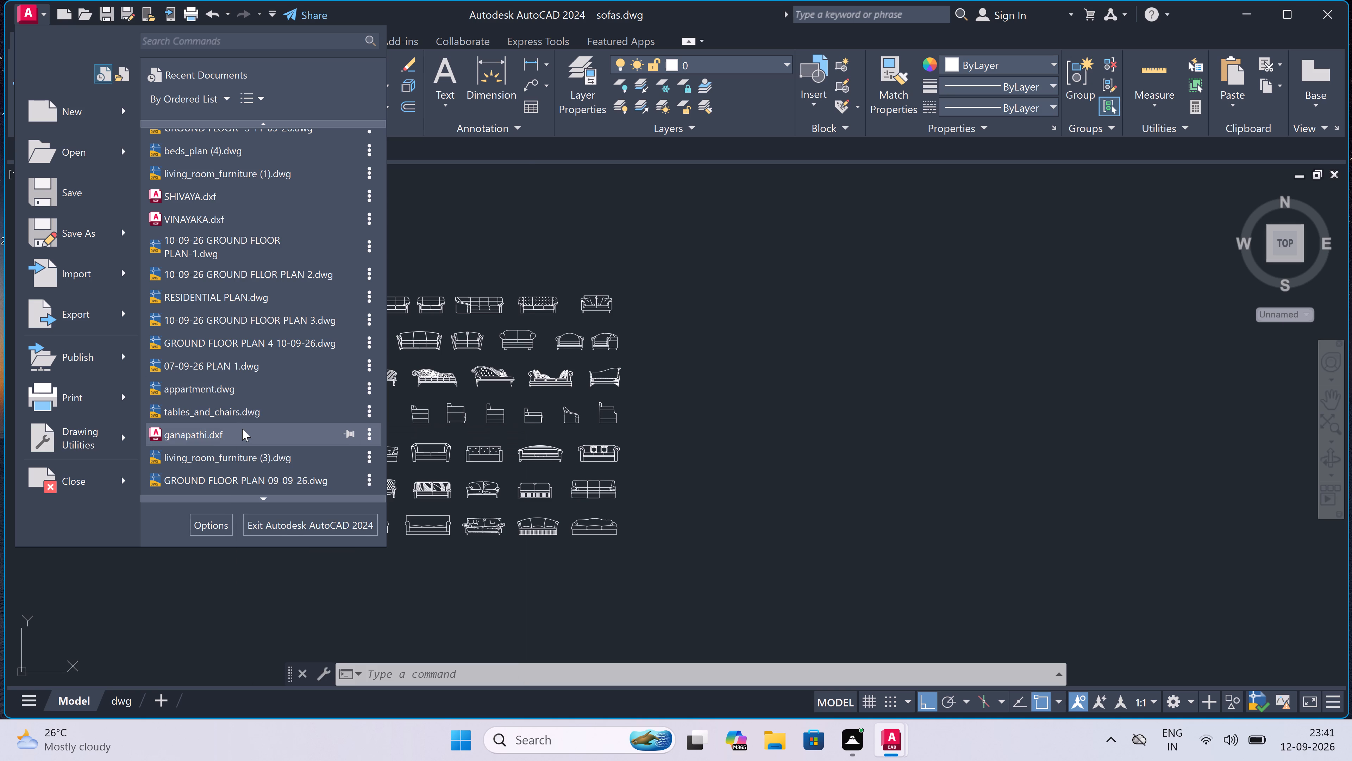
double_click(234, 460)
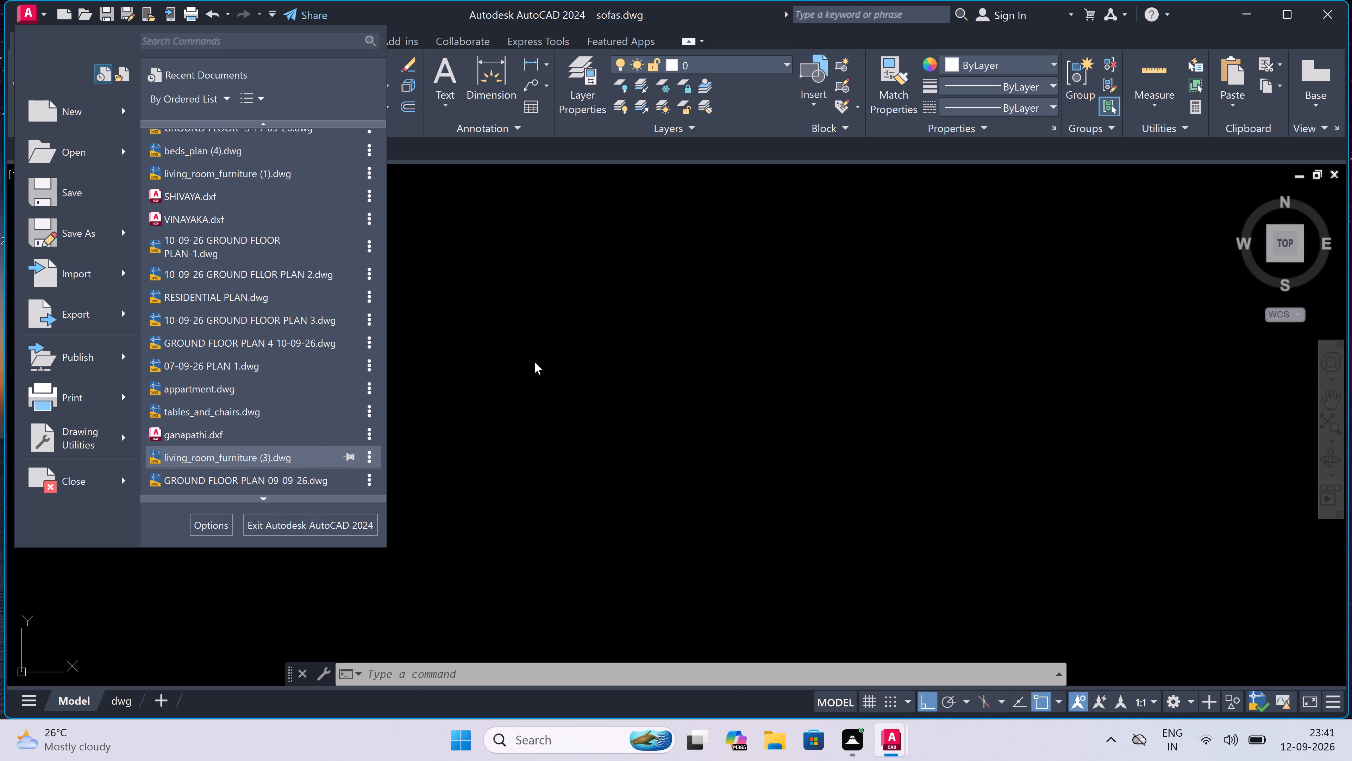
Set the colour of all the furniture blocks in the living room furniture drawing to ByLayer.
scroll(534, 362, "down", 4)
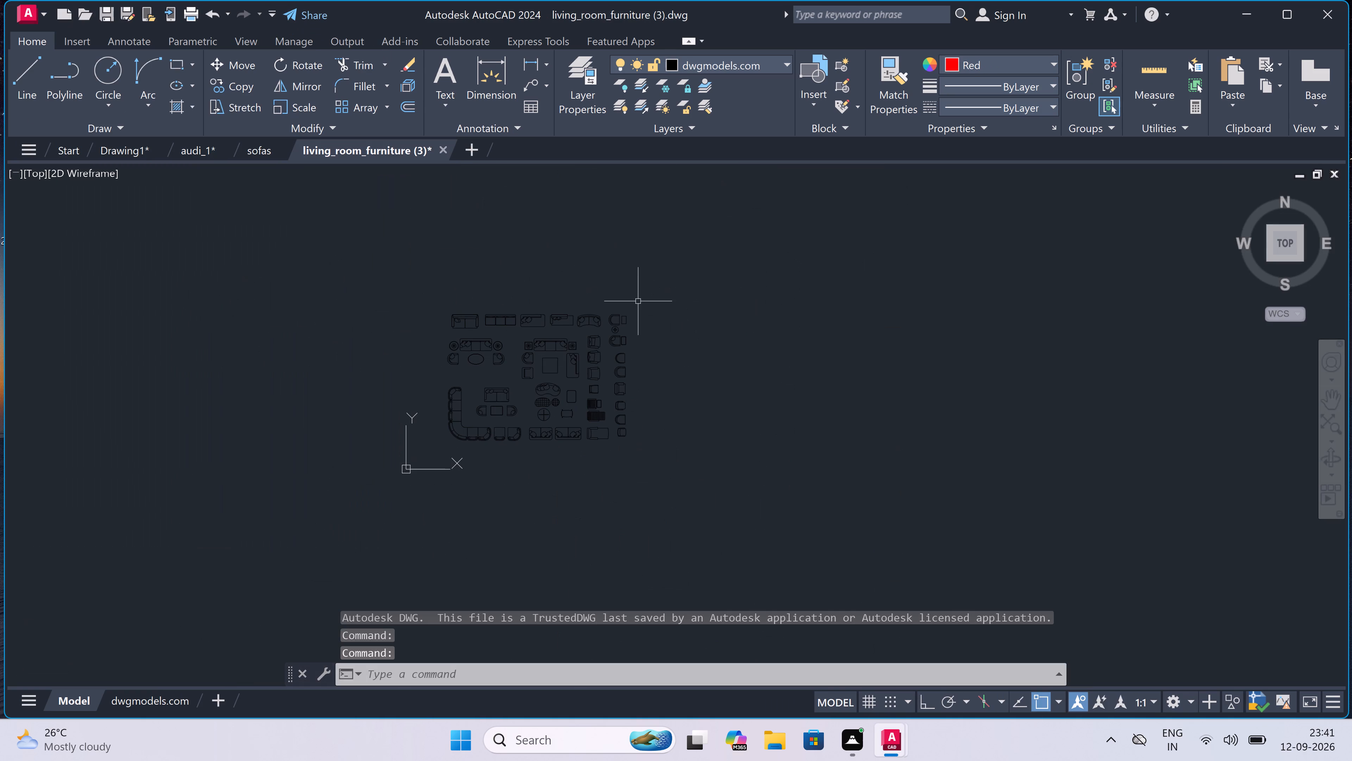
left_click_drag(665, 267, 641, 305)
left_click(291, 467)
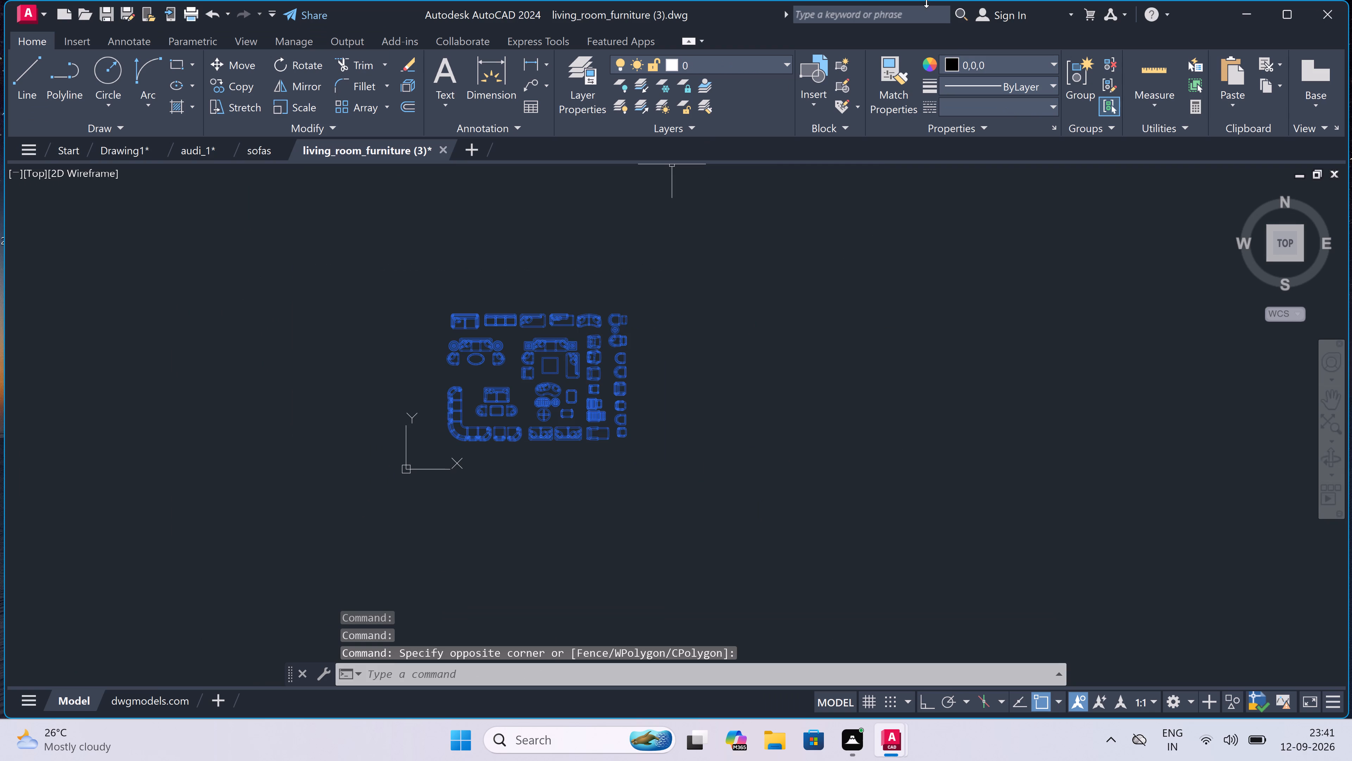
left_click(959, 58)
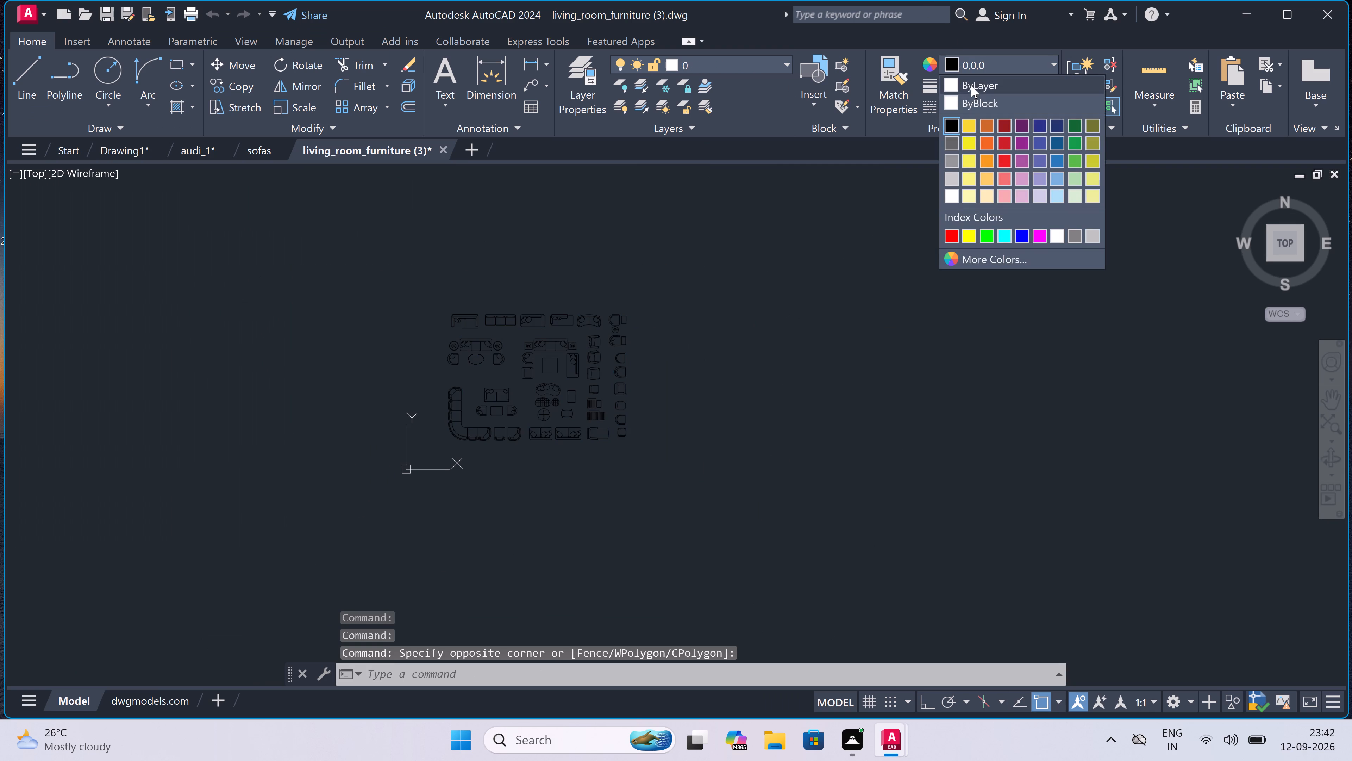
left_click(970, 83)
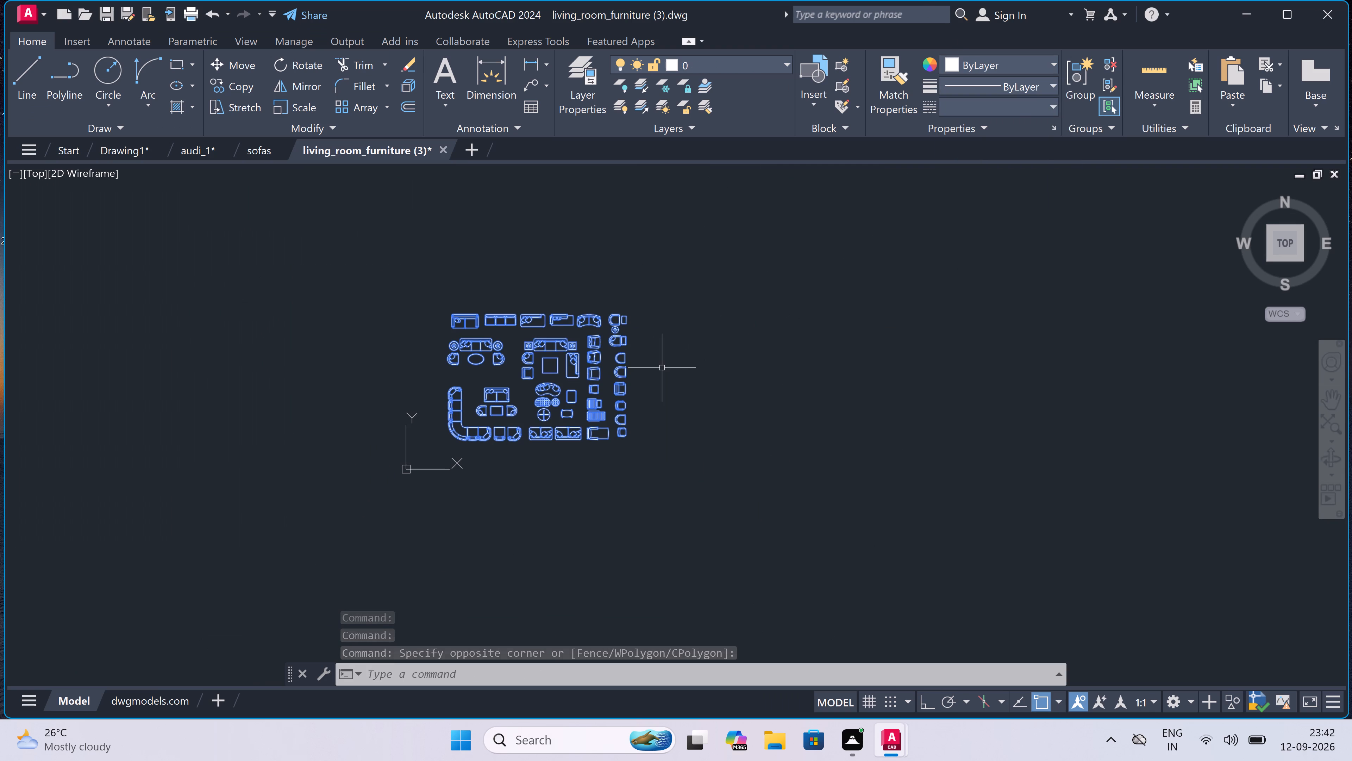
key("Escape")
Copy the L-shaped sectional with its loose seats, the two-seater sofa set and the three-seater set with square table to the clipboard.
scroll(518, 475, "up", 3)
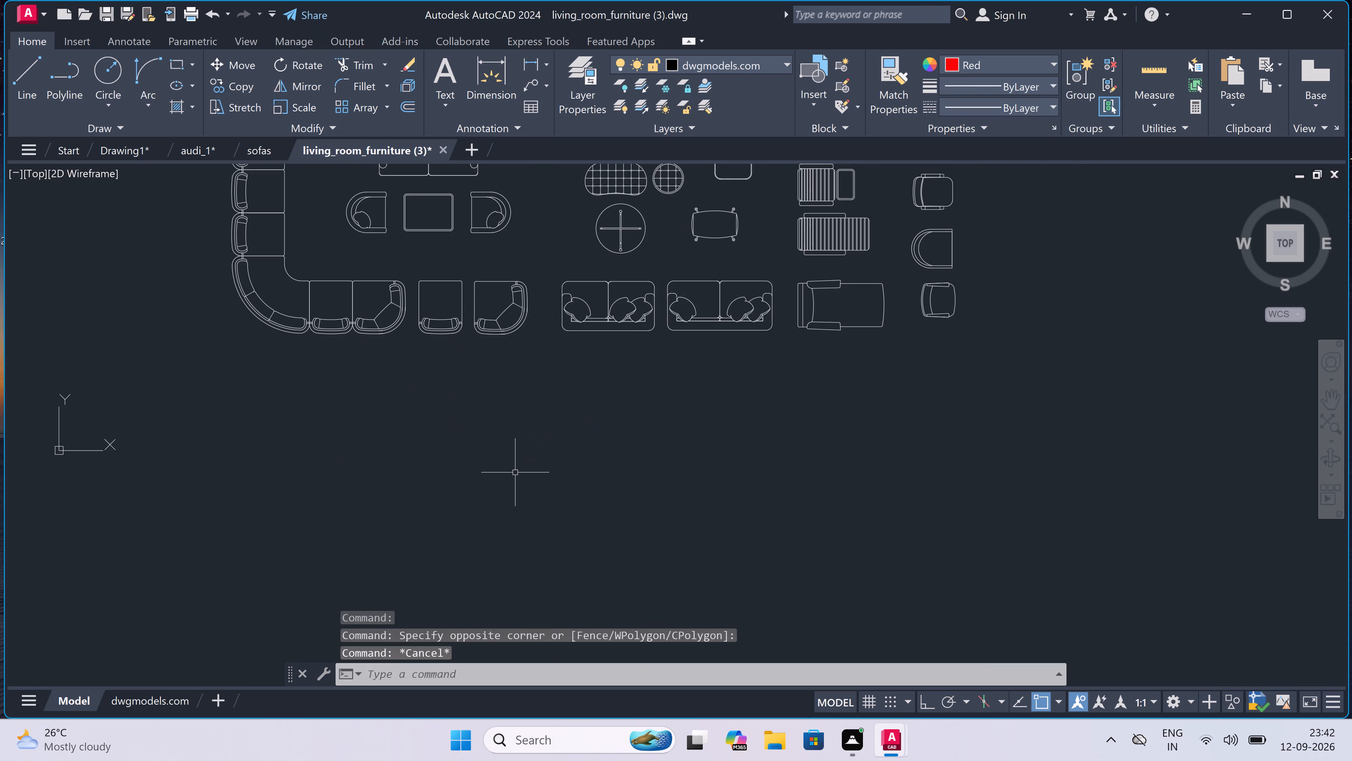
scroll(510, 461, "down", 2)
scroll(455, 410, "up", 1)
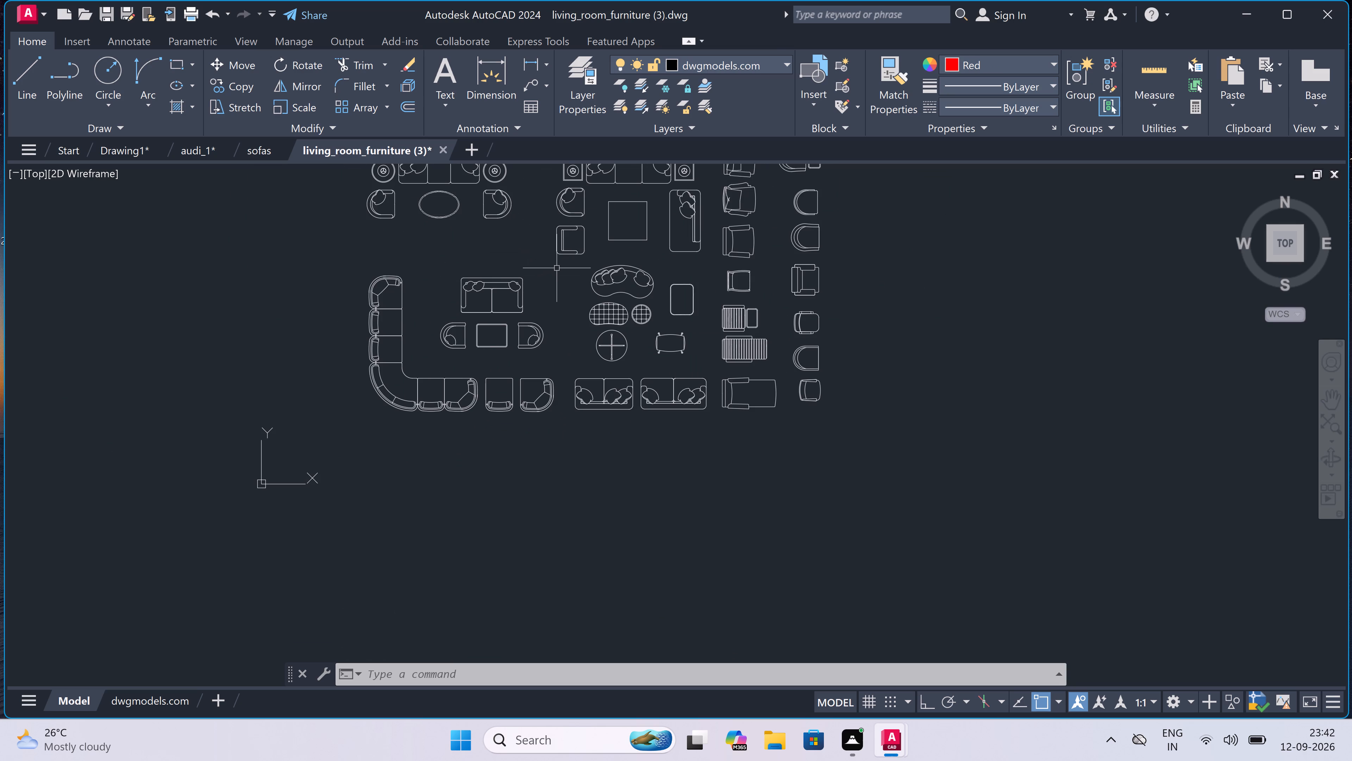
left_click_drag(557, 268, 552, 278)
left_click(352, 431)
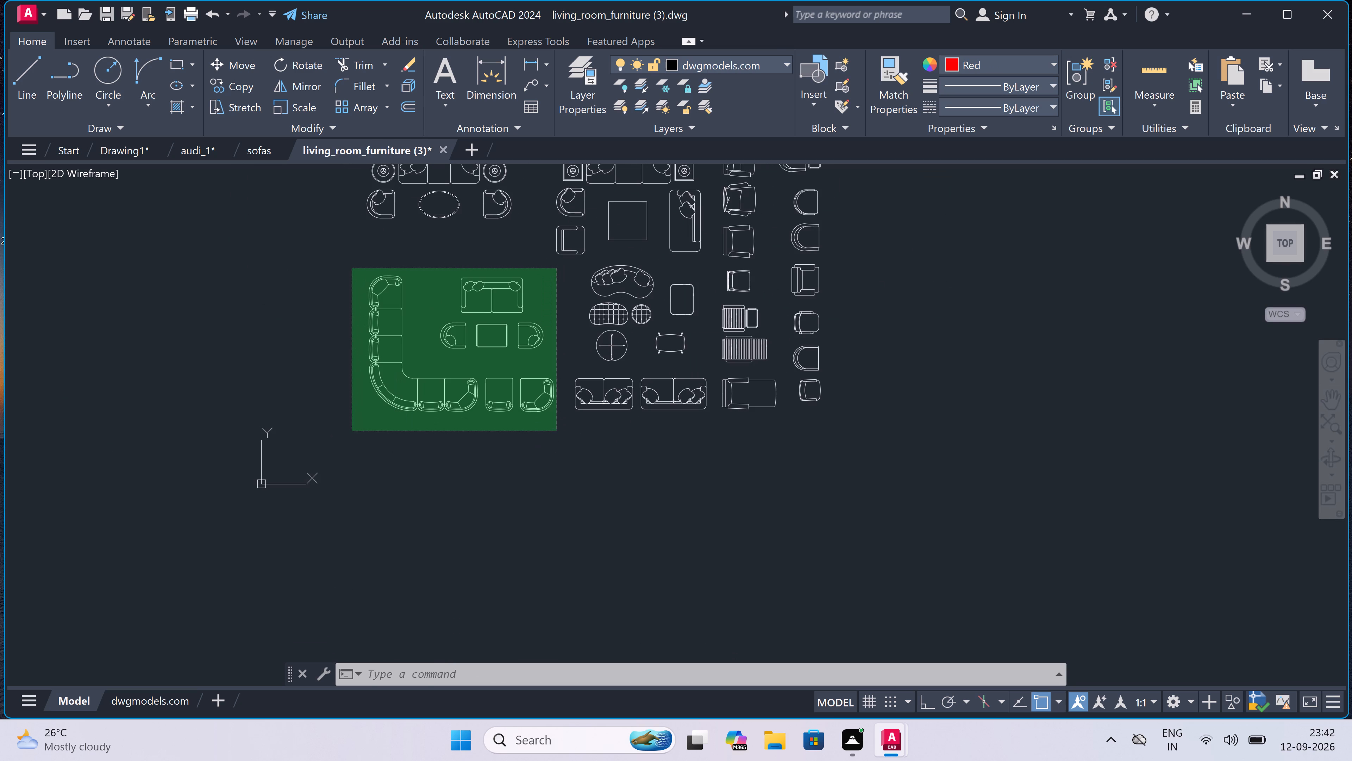
scroll(352, 430, "down", 2)
scroll(374, 329, "up", 3)
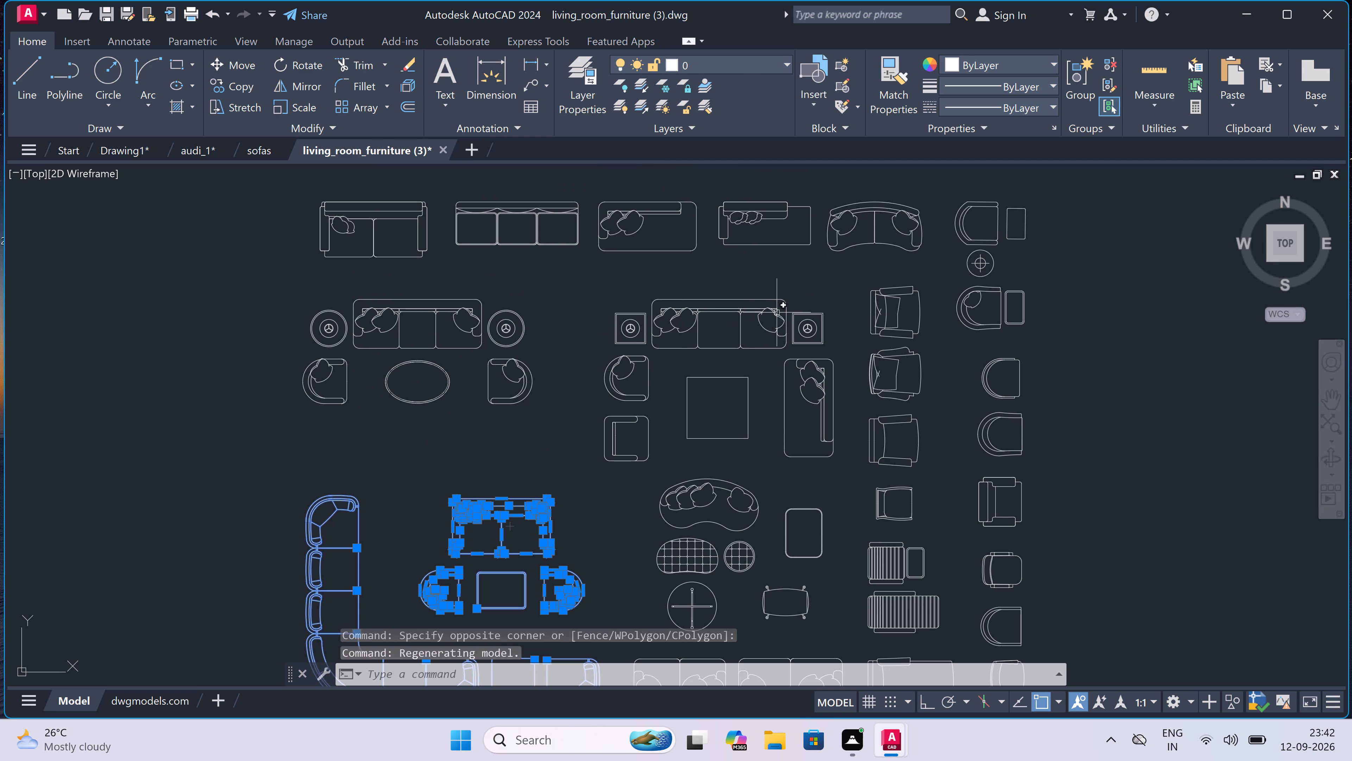
left_click_drag(841, 290, 828, 311)
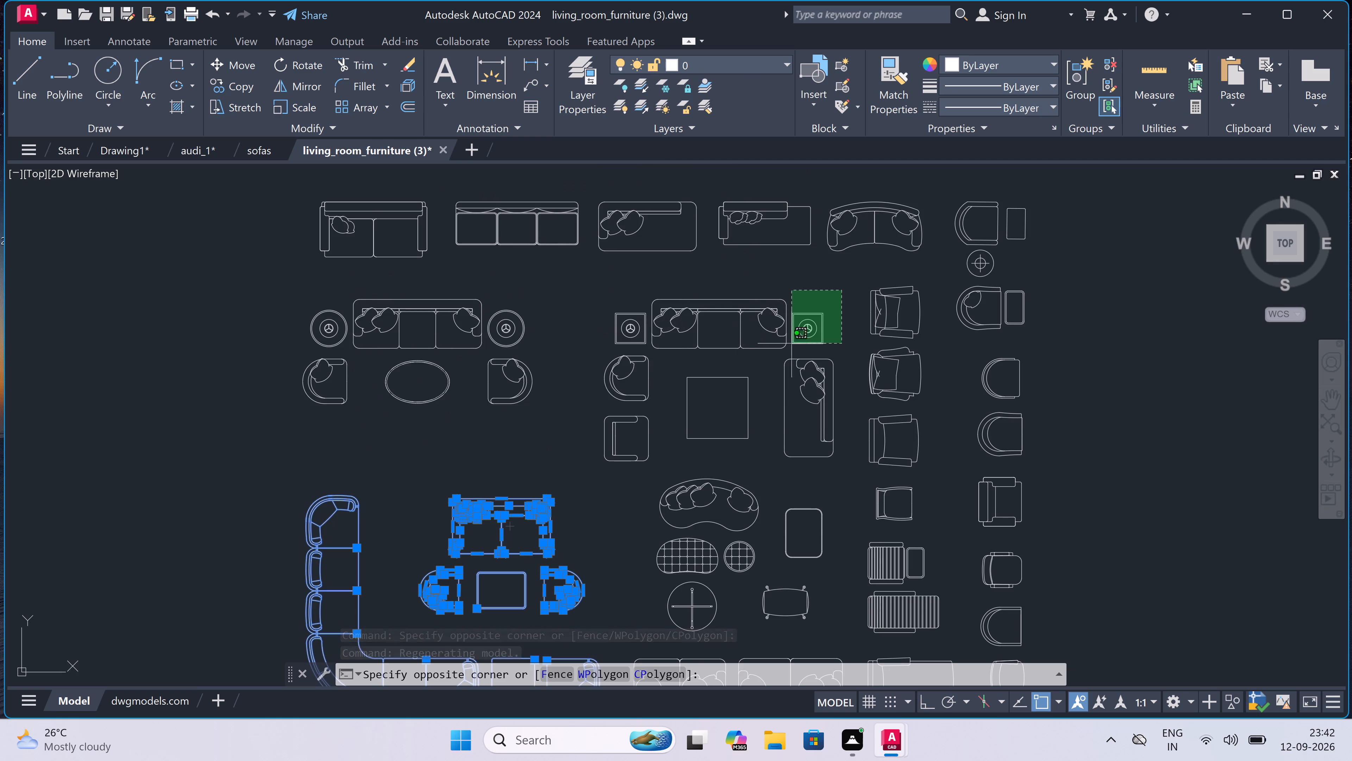
left_click(573, 462)
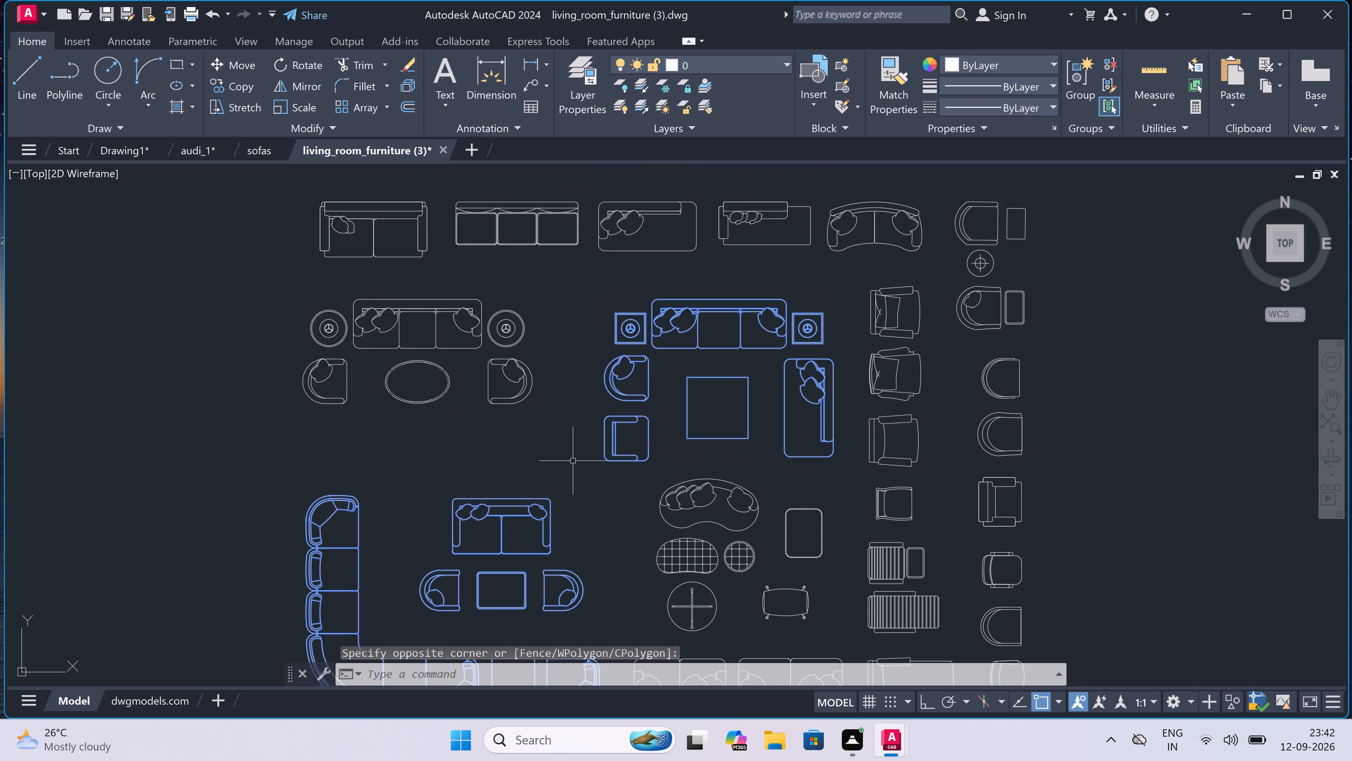
key("ctrl+c")
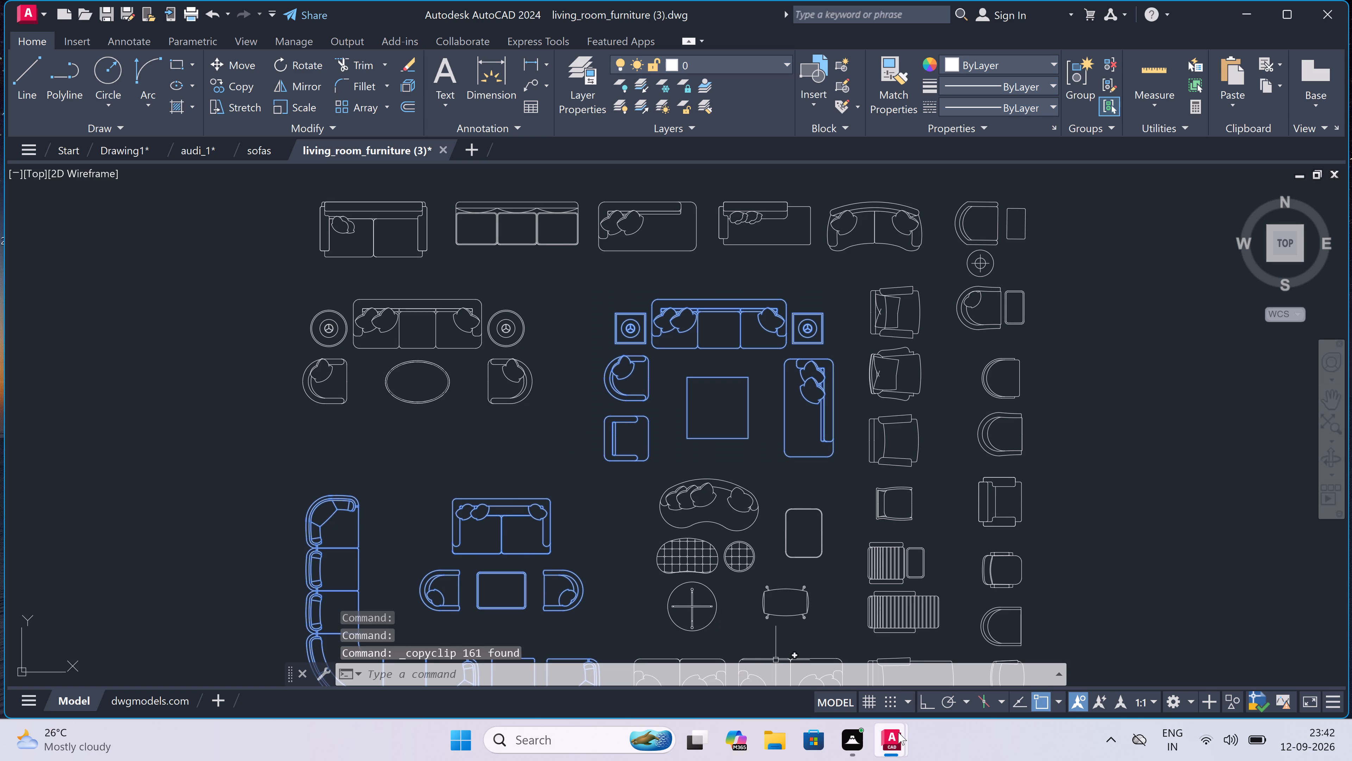
Paste the copied furniture into Drawing1 in the empty space beside the house sheet.
left_click(658, 654)
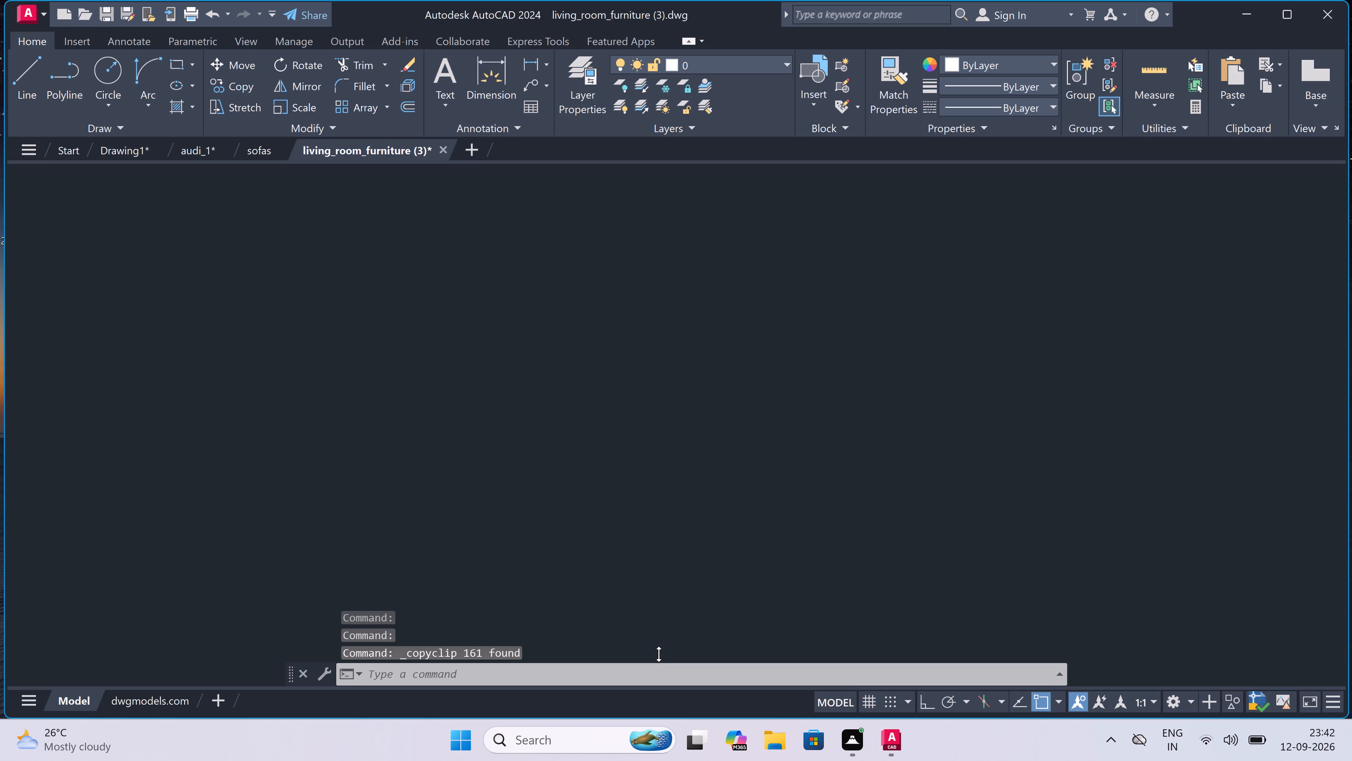
key("ctrl+v")
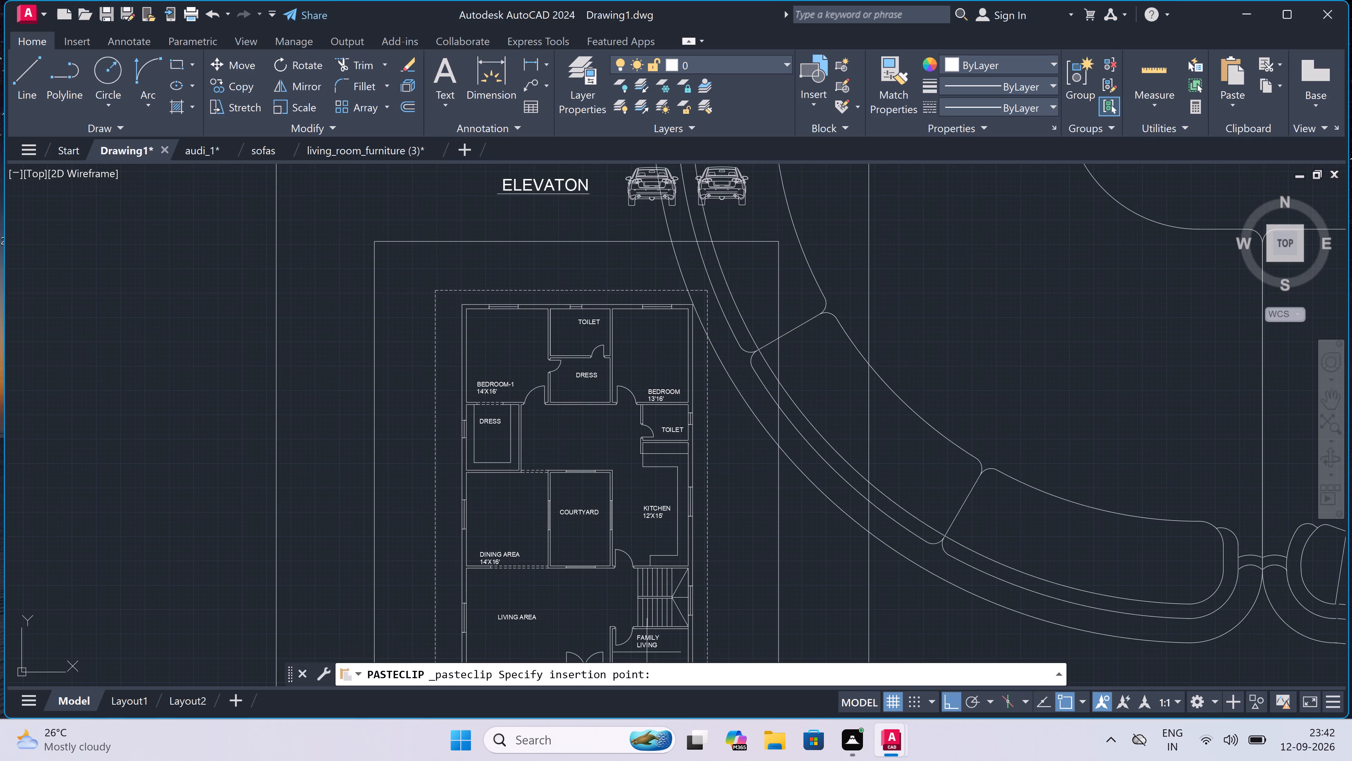
scroll(488, 349, "down", 7)
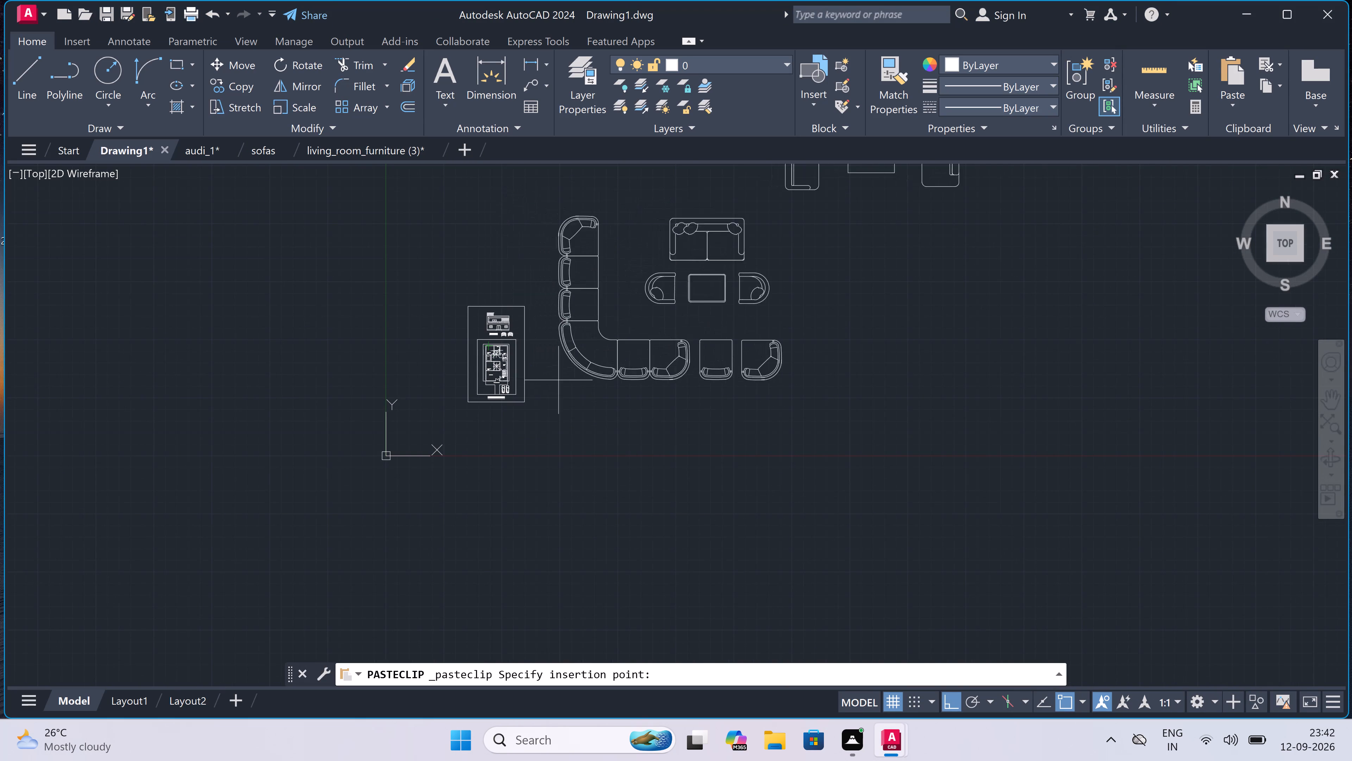
scroll(571, 385, "down", 2)
left_click(590, 385)
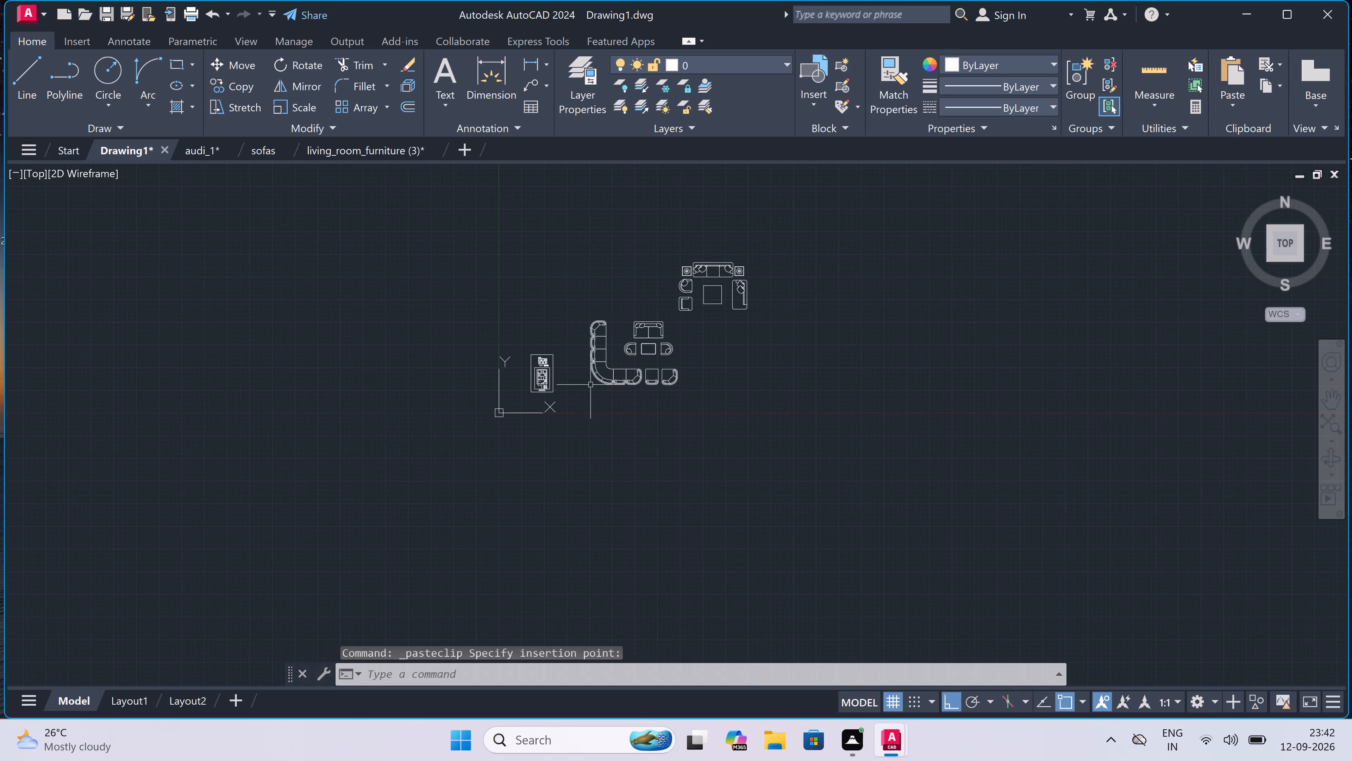
Scale down all the pasted furniture from the two-seater sofa's back edge, using a reference distance of about 15'-9".
left_click_drag(789, 239, 730, 307)
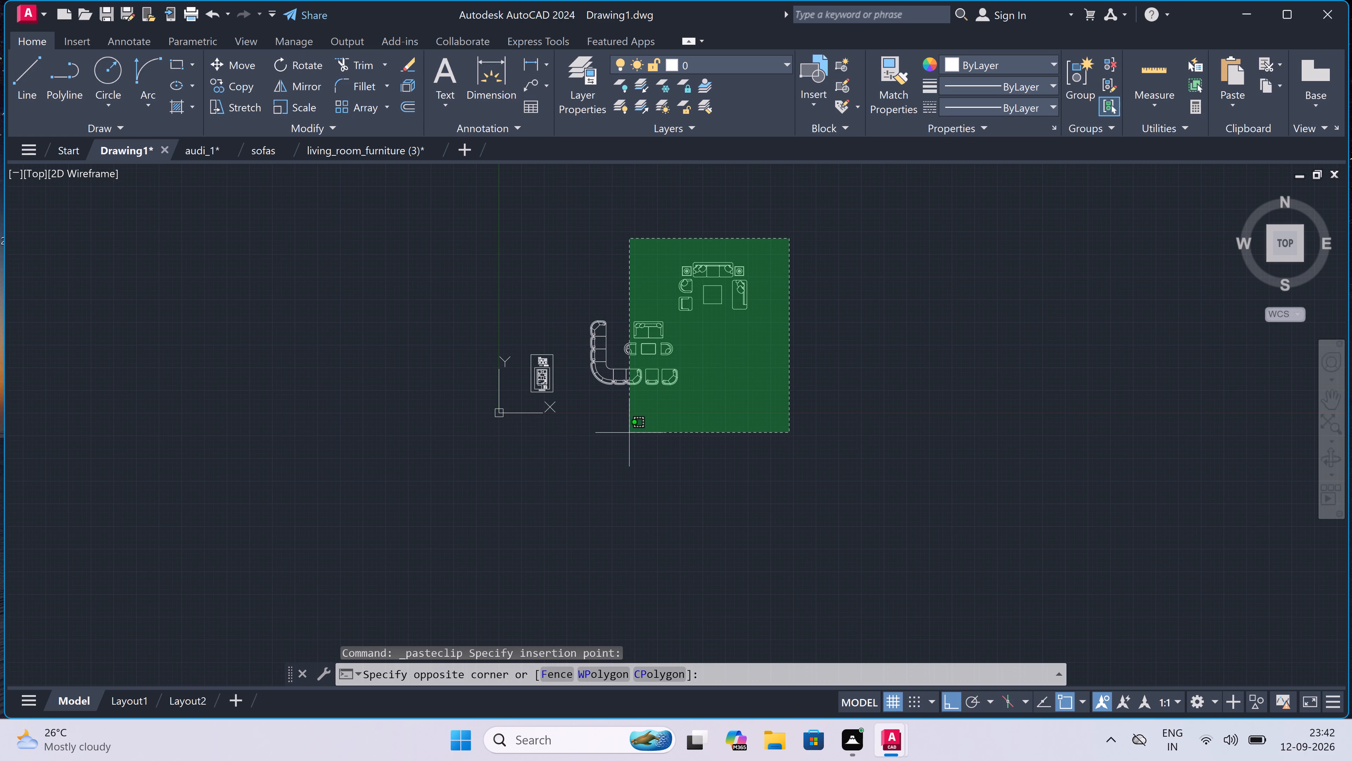
left_click(587, 433)
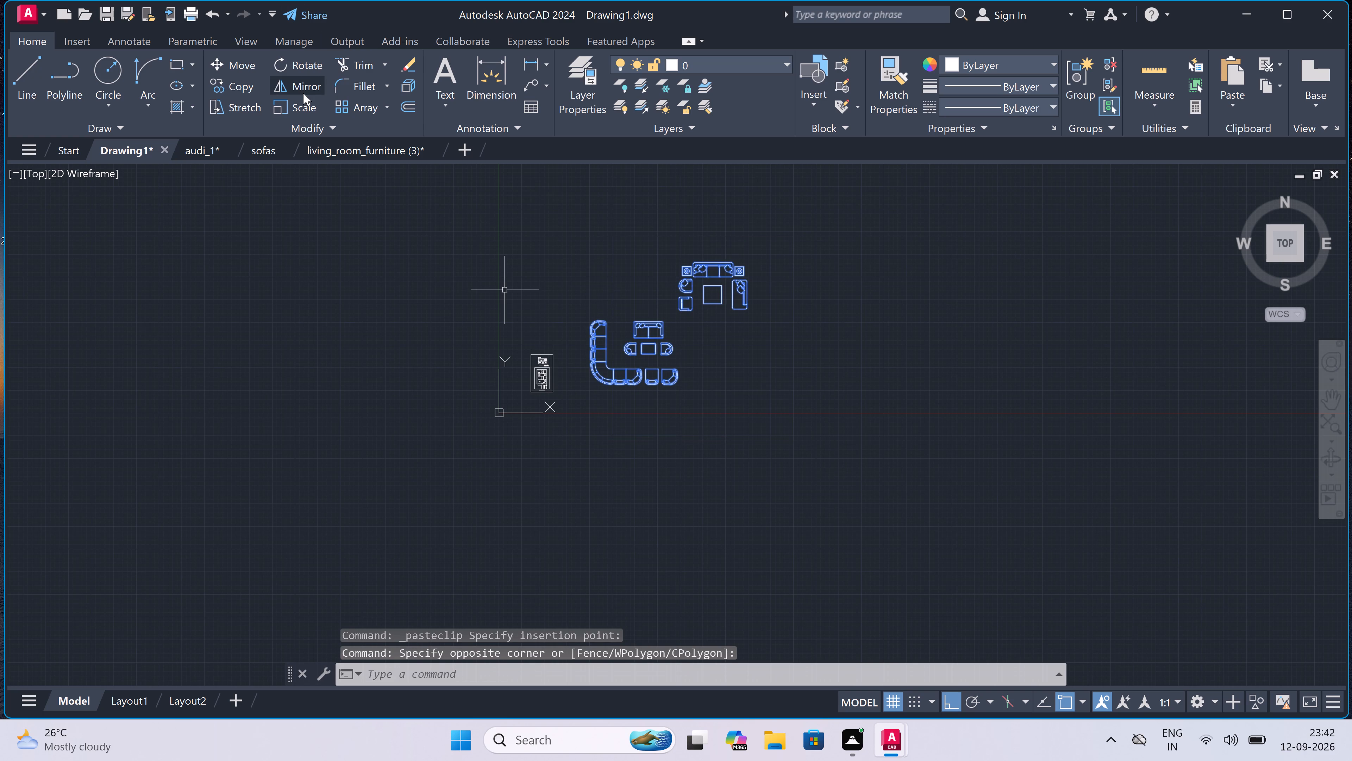
left_click(302, 99)
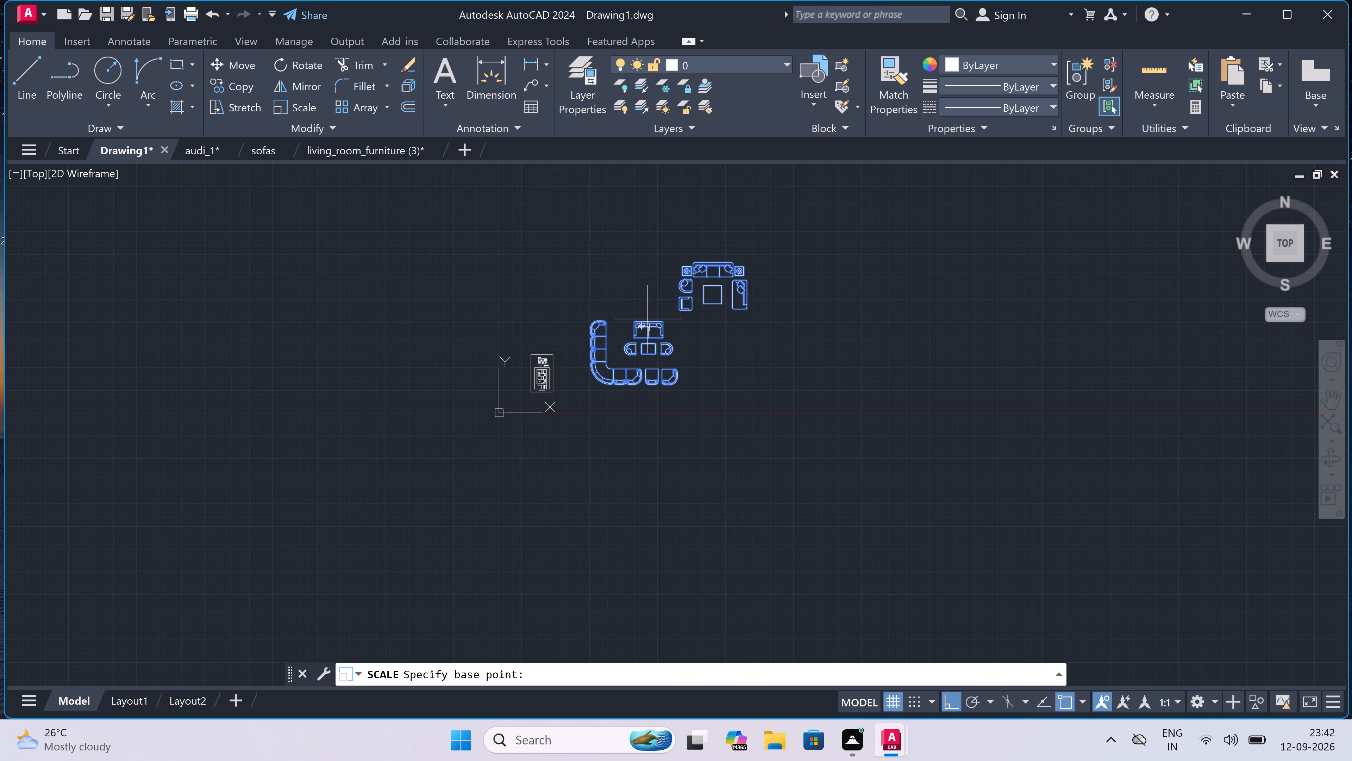
left_click(648, 323)
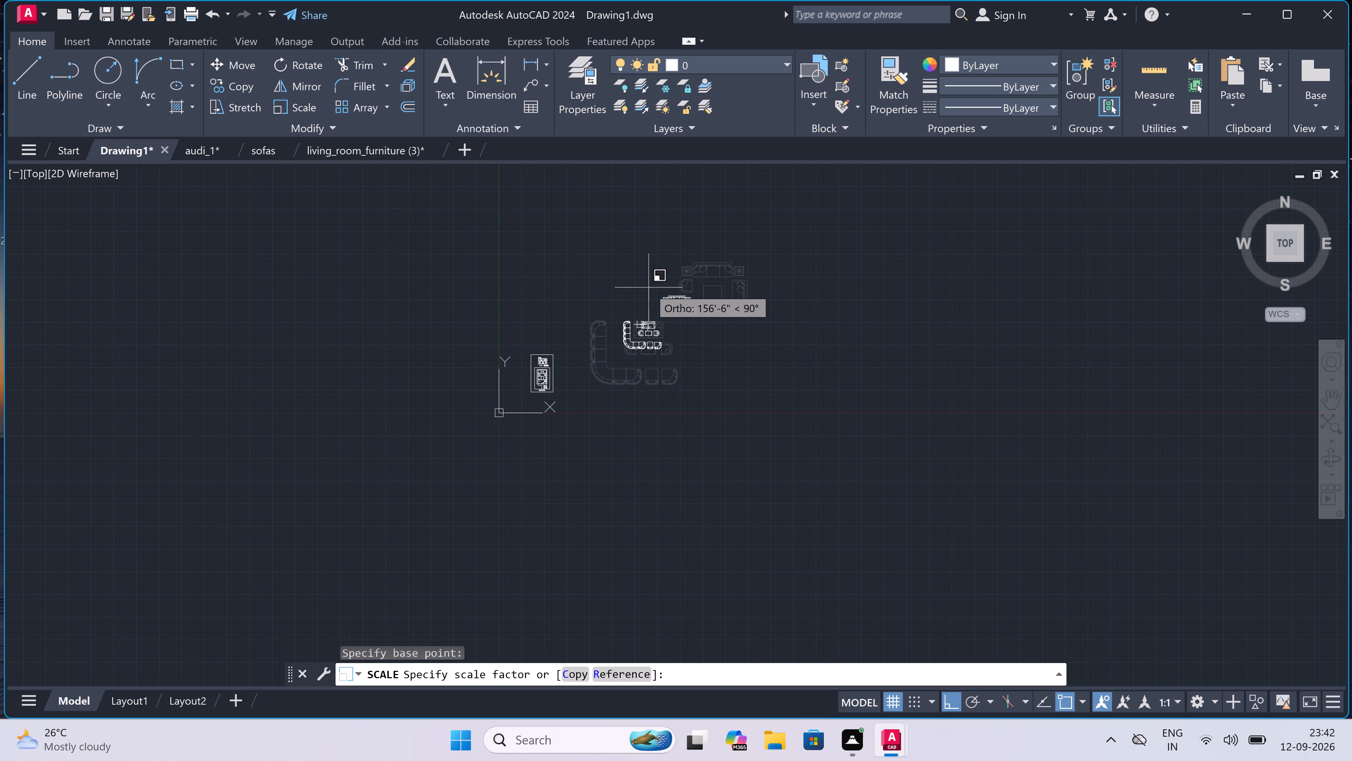
scroll(649, 287, "up", 4)
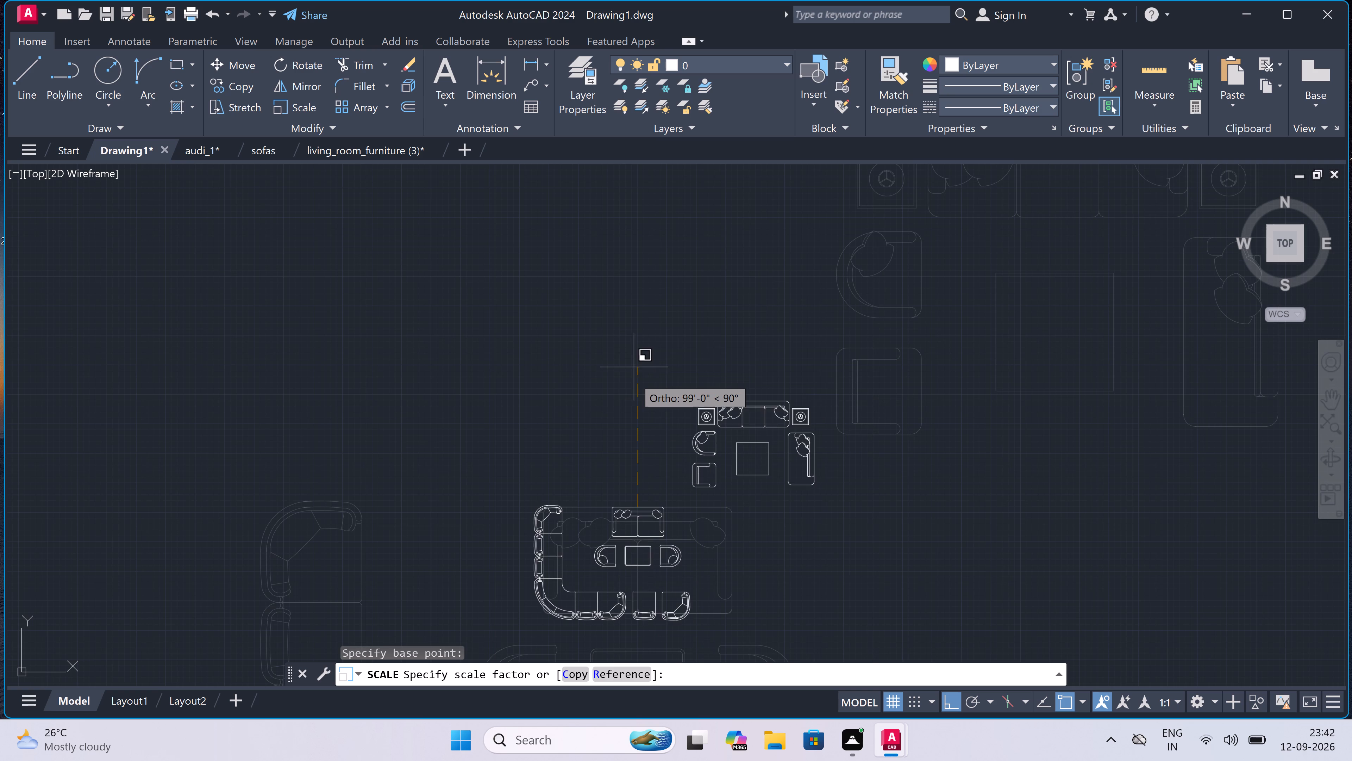
scroll(631, 407, "down", 2)
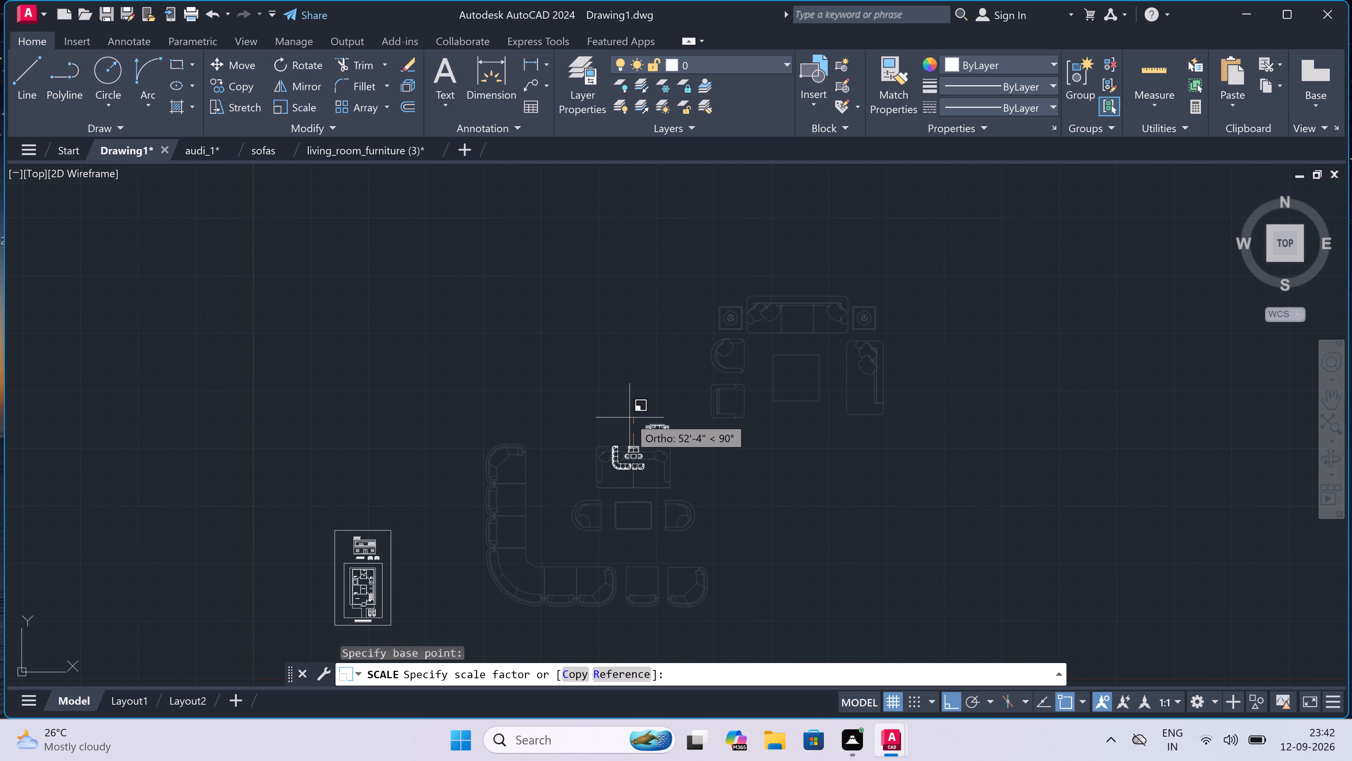
scroll(630, 417, "up", 3)
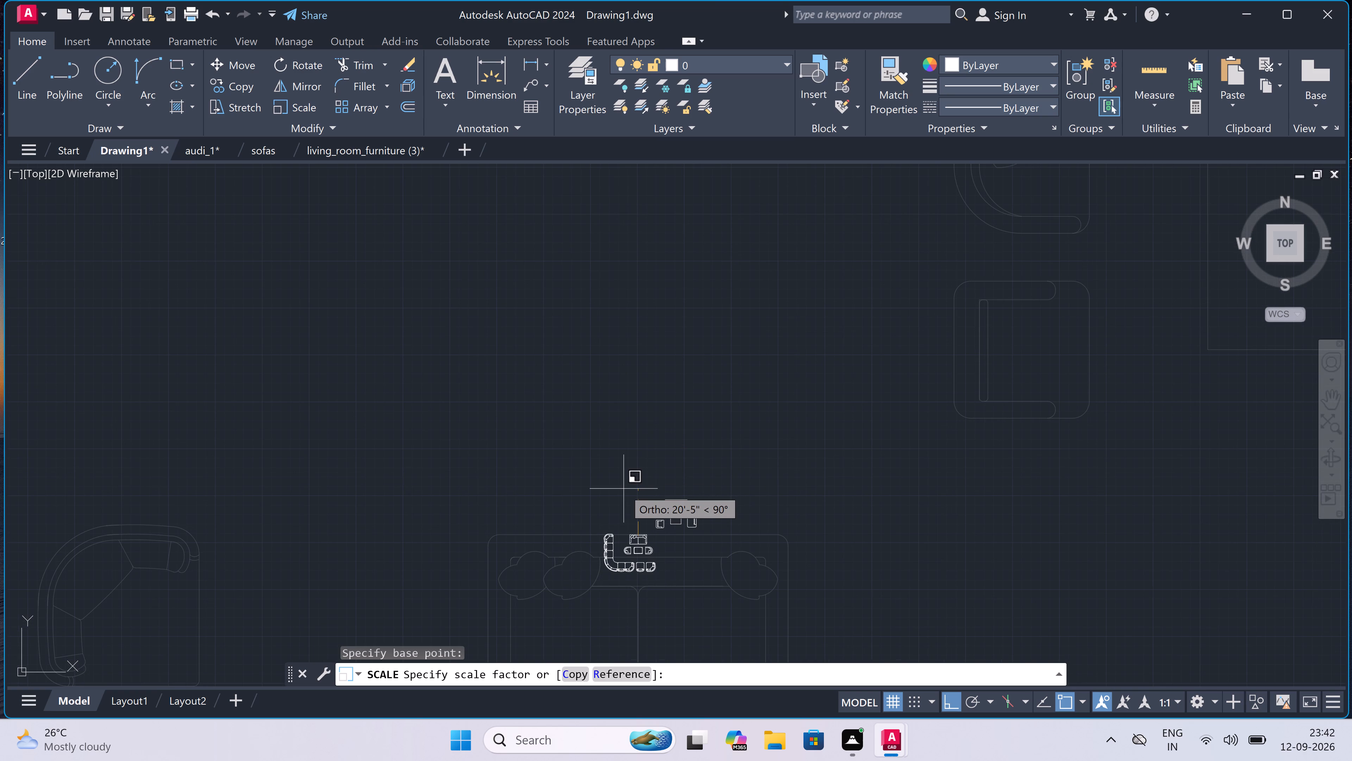
scroll(624, 489, "down", 1)
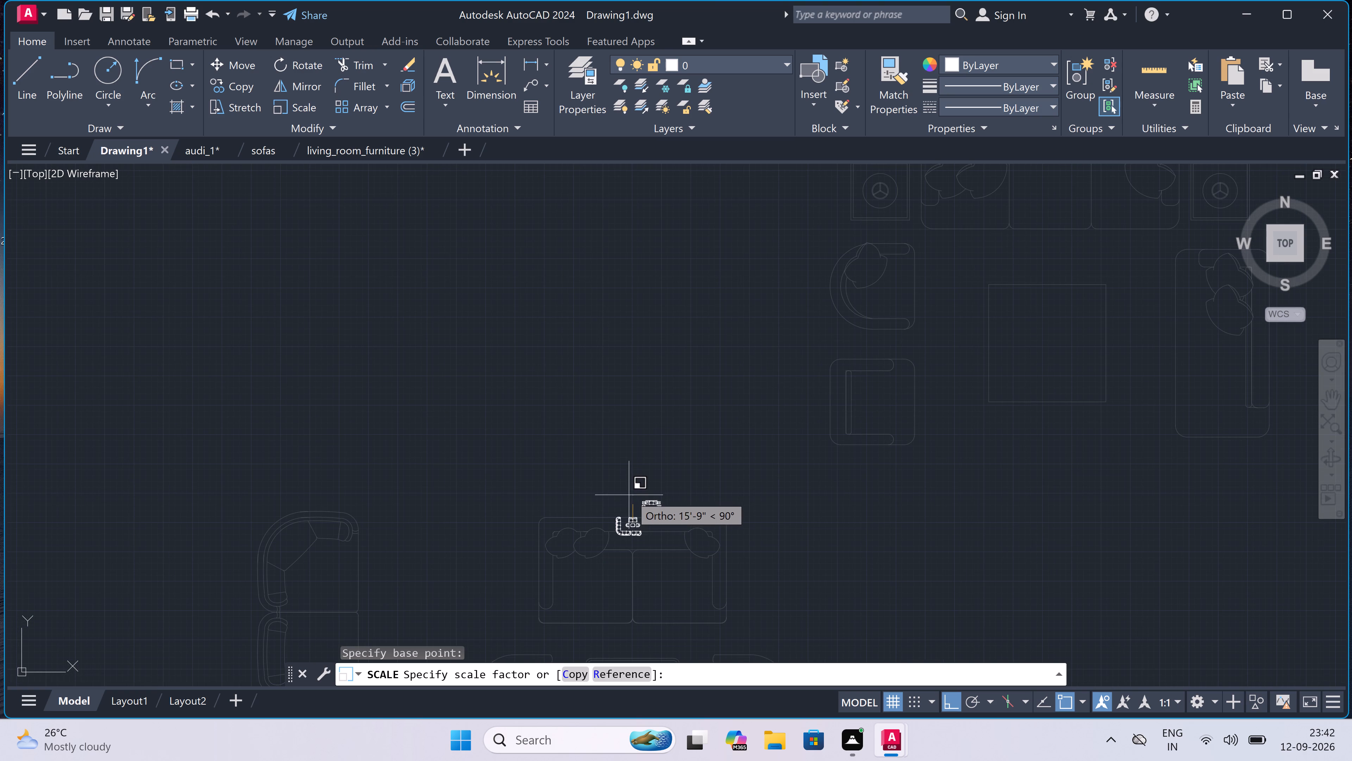
left_click(632, 495)
Move the scaled furniture, with Ortho off, to just outside the sheet border beside the ground floor plan's dining and living areas.
left_click_drag(704, 468, 659, 495)
left_click_drag(565, 552, 567, 556)
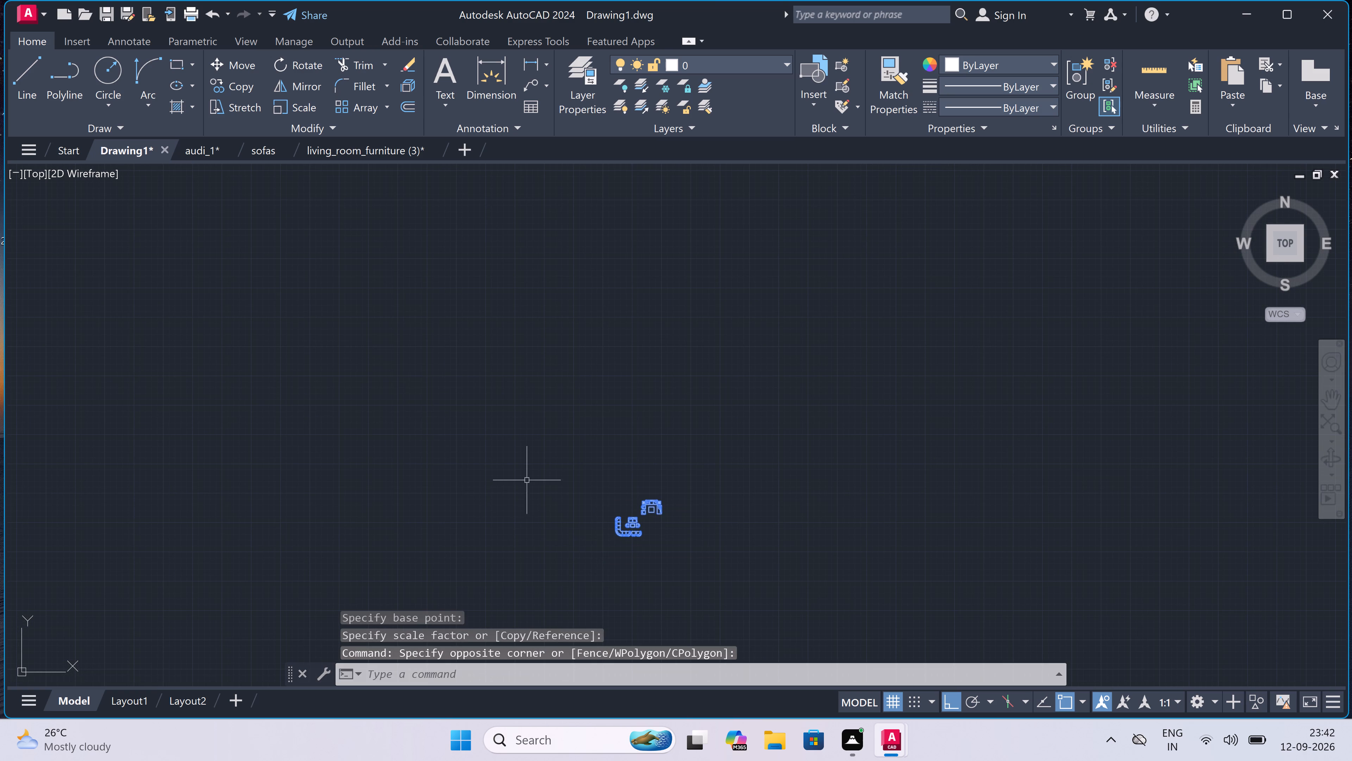
left_click(239, 66)
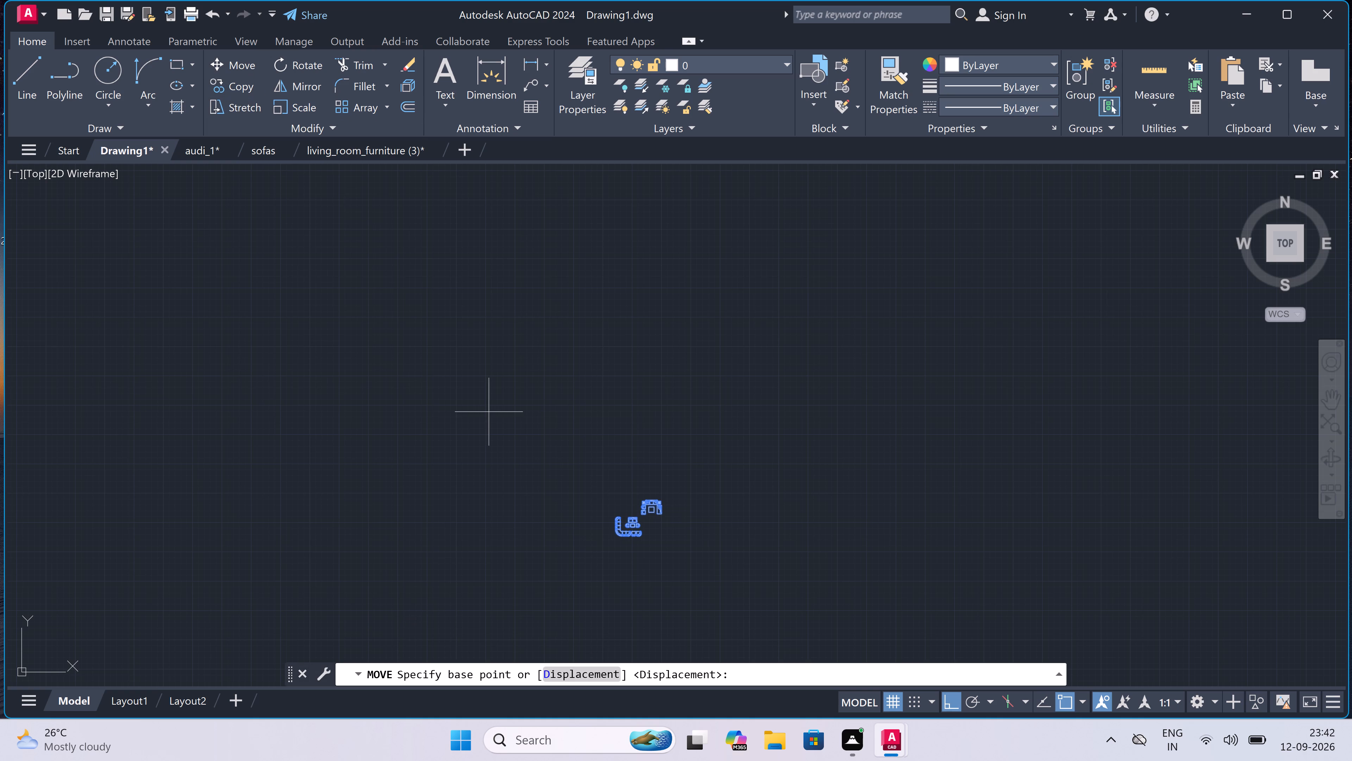
left_click_drag(618, 526, 572, 527)
scroll(534, 403, "down", 1)
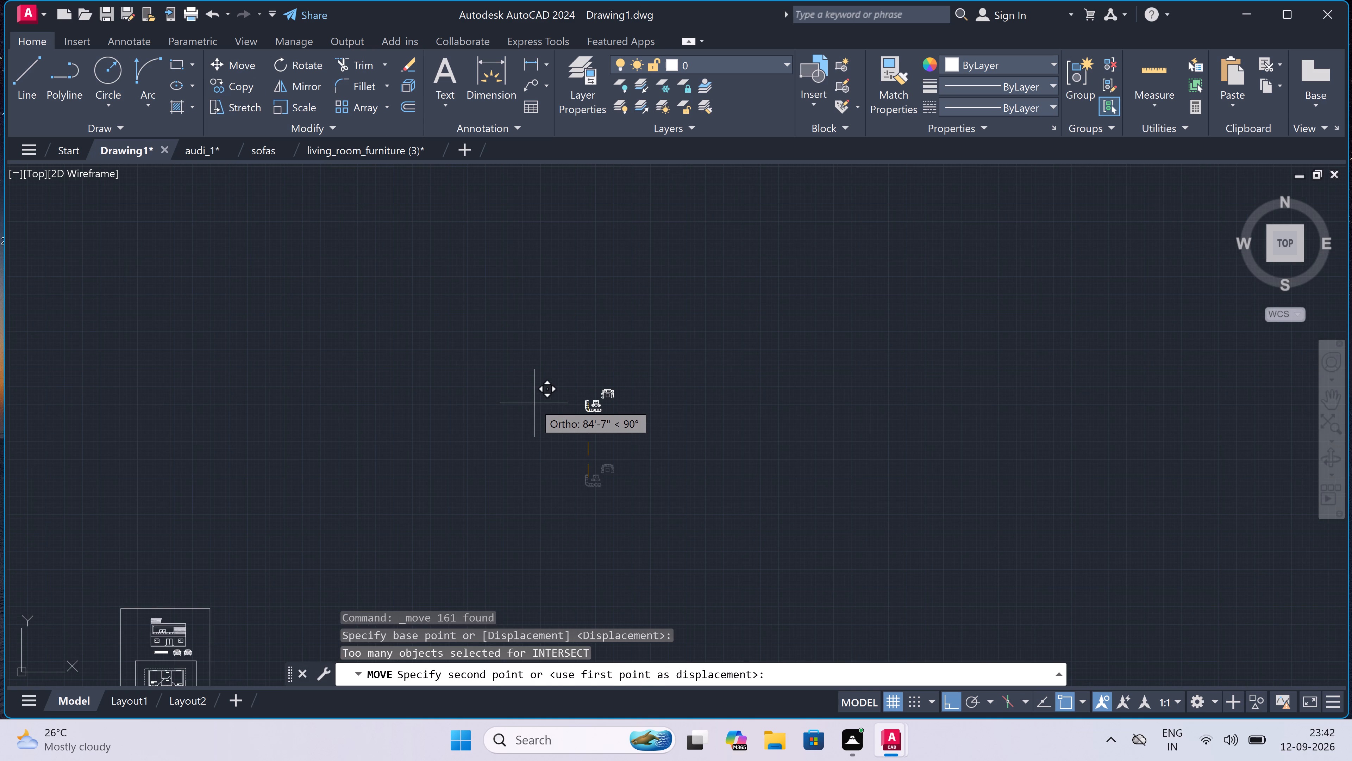
key("F8")
scroll(536, 397, "down", 4)
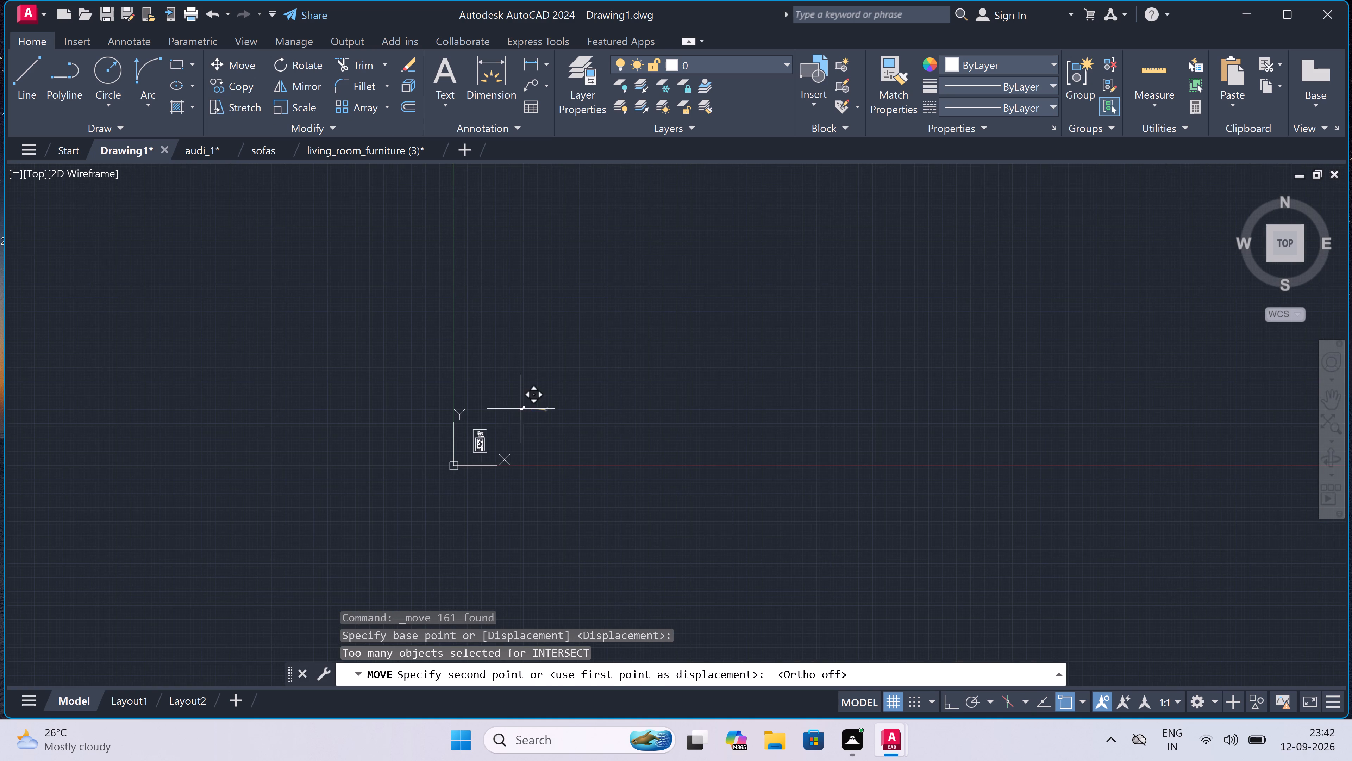
scroll(486, 446, "up", 4)
scroll(388, 429, "up", 2)
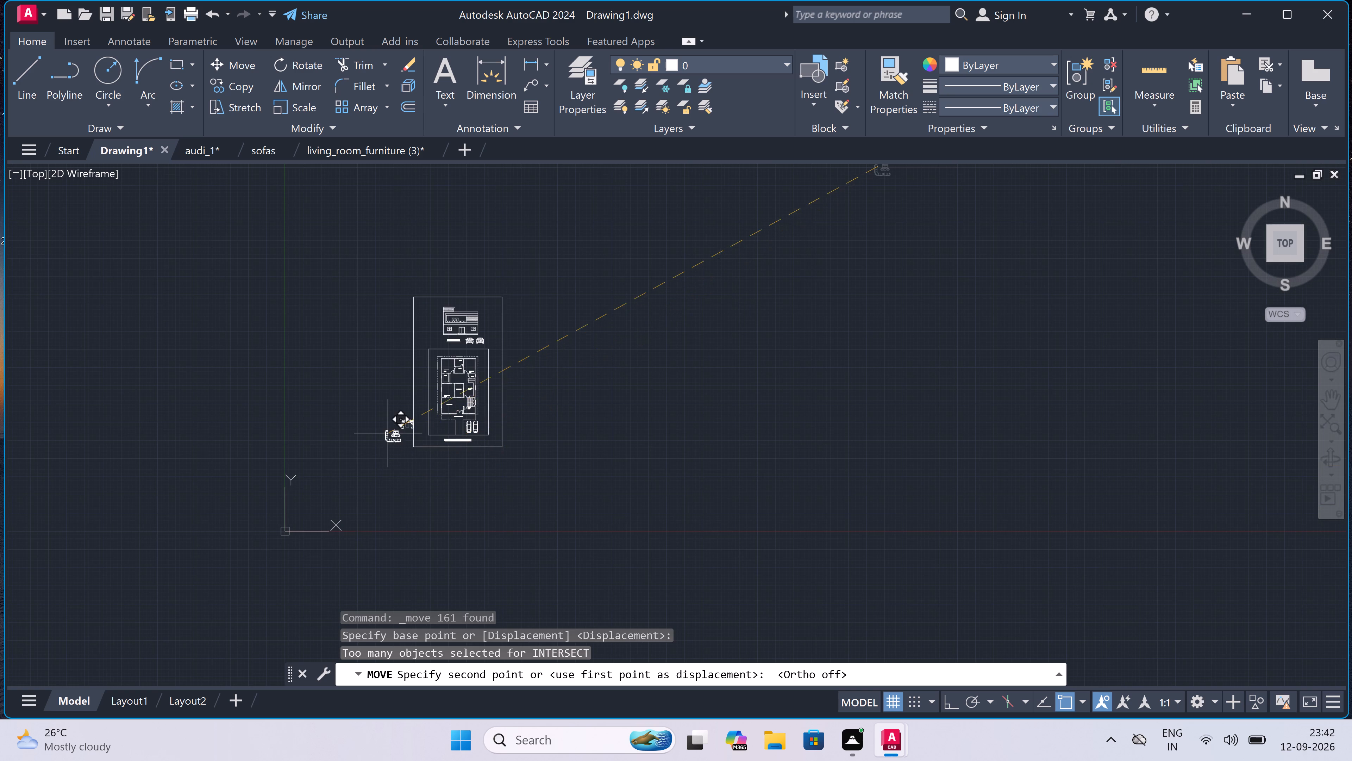
scroll(411, 364, "up", 2)
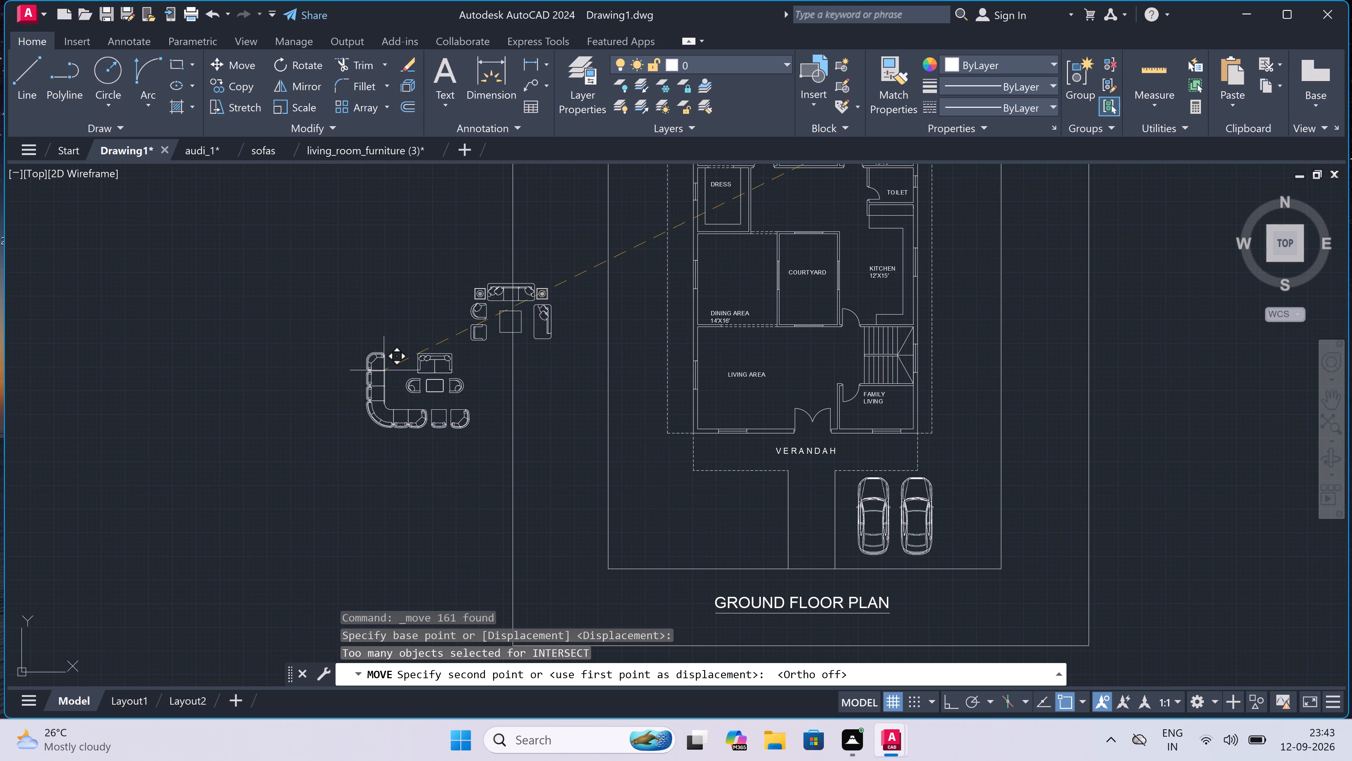
left_click(337, 374)
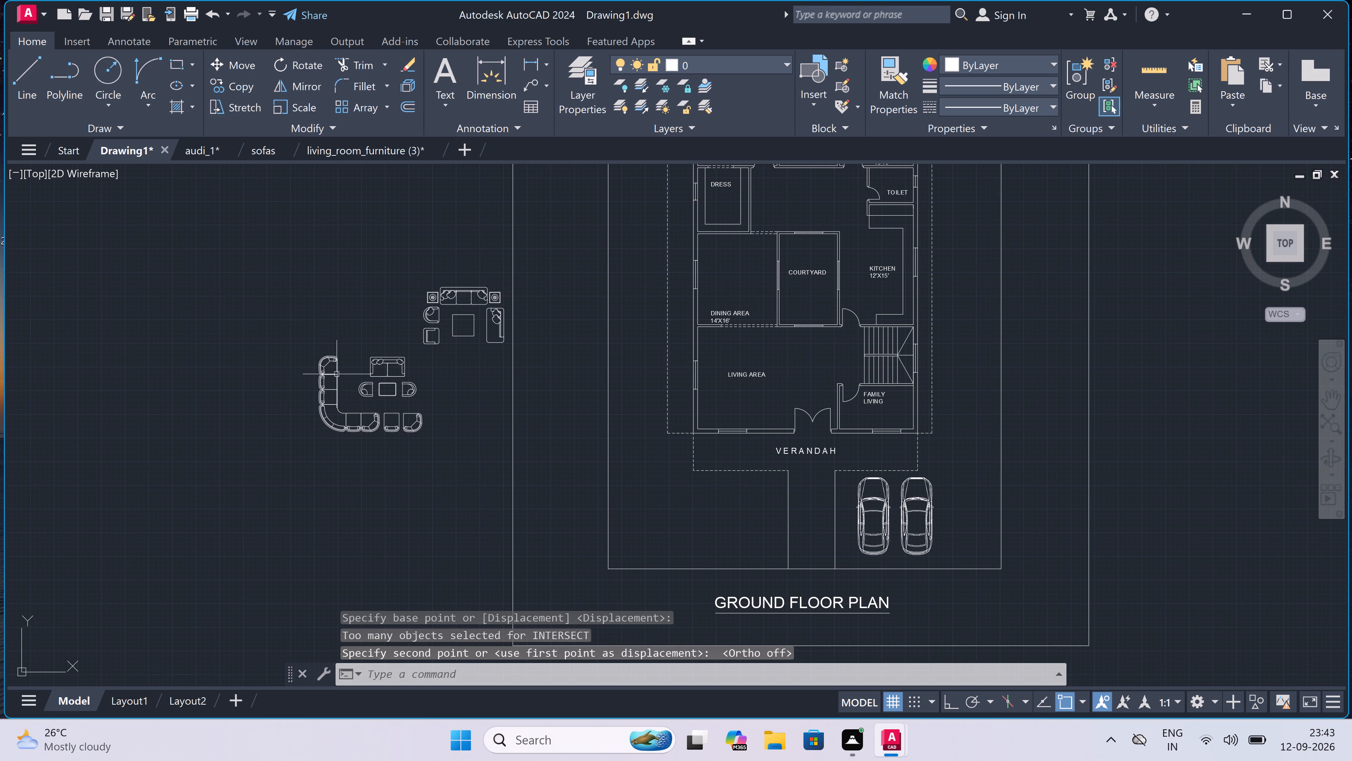
Erase the two-seater sofa set with its two armchairs and coffee table from the furniture outside the border.
scroll(395, 359, "up", 3)
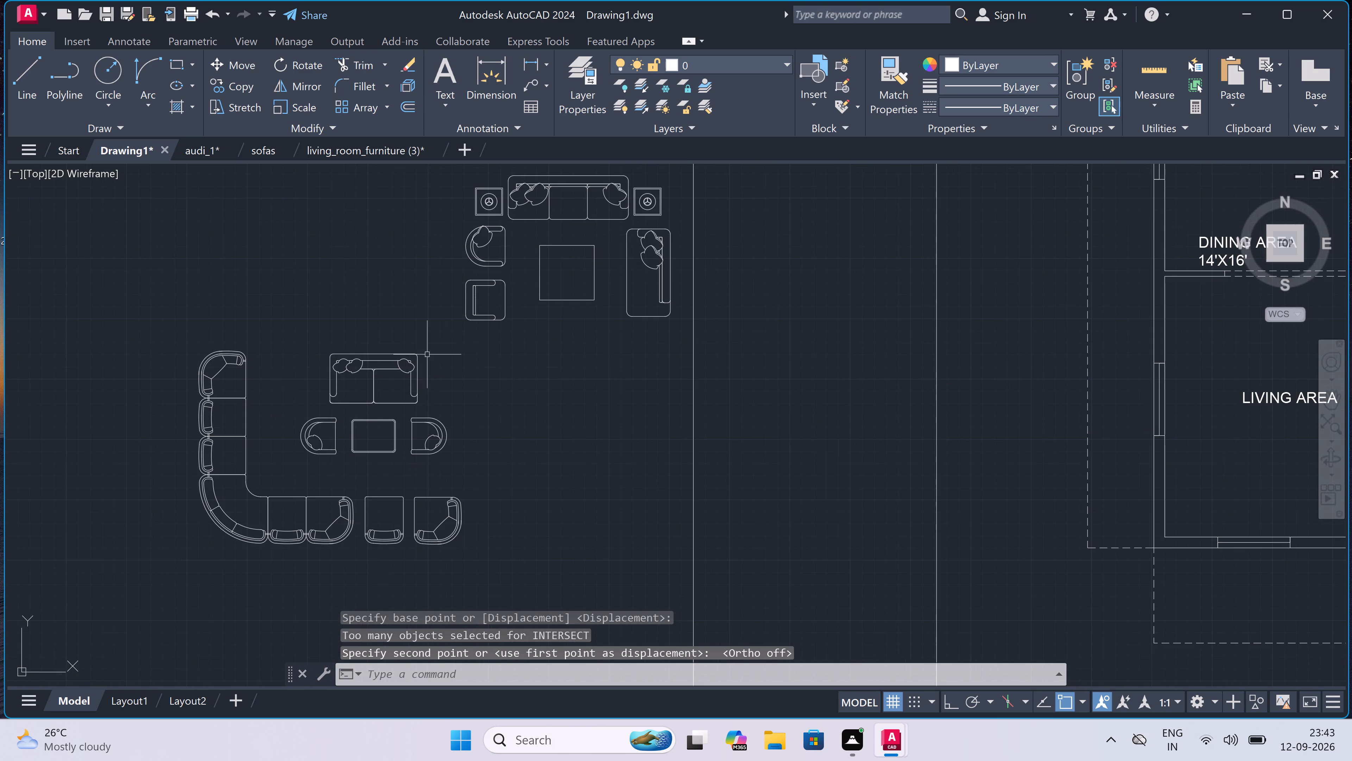
left_click_drag(444, 352, 422, 367)
left_click(296, 458)
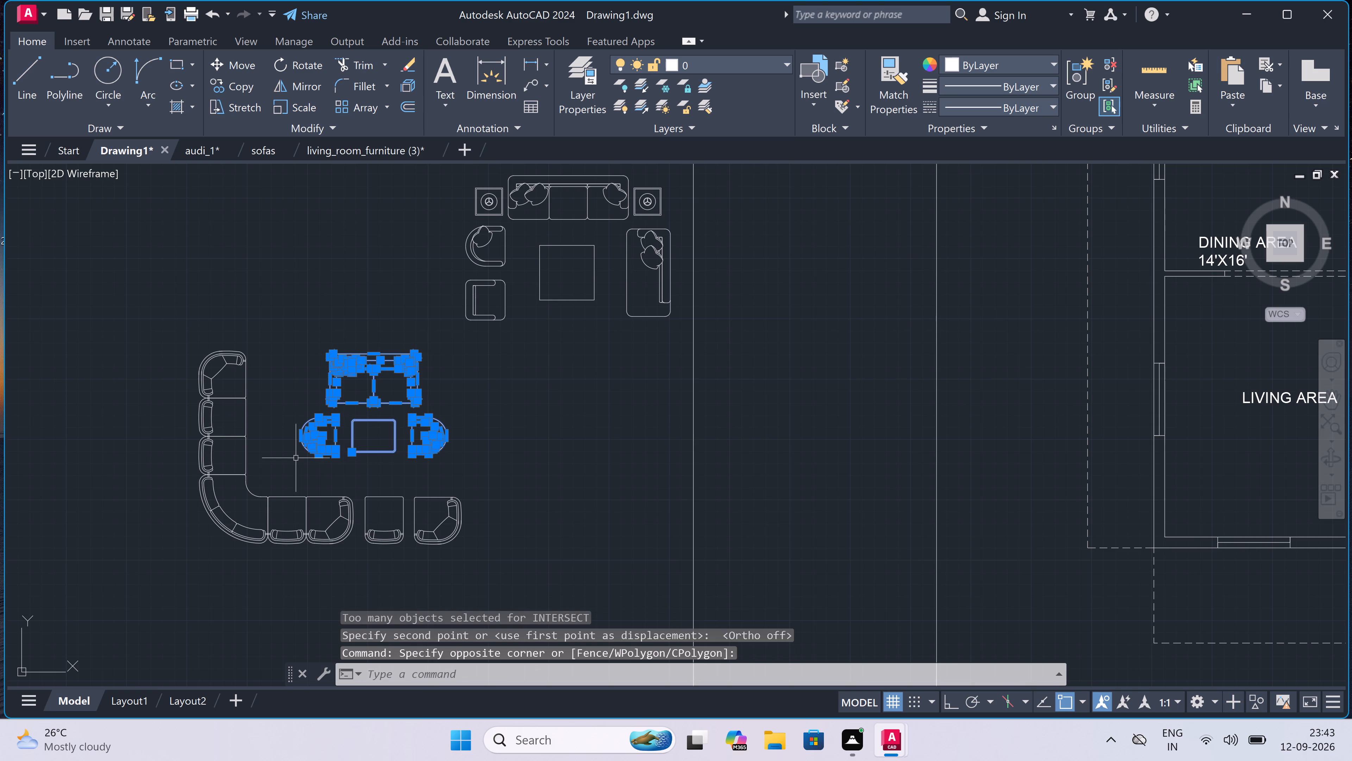
key("Delete")
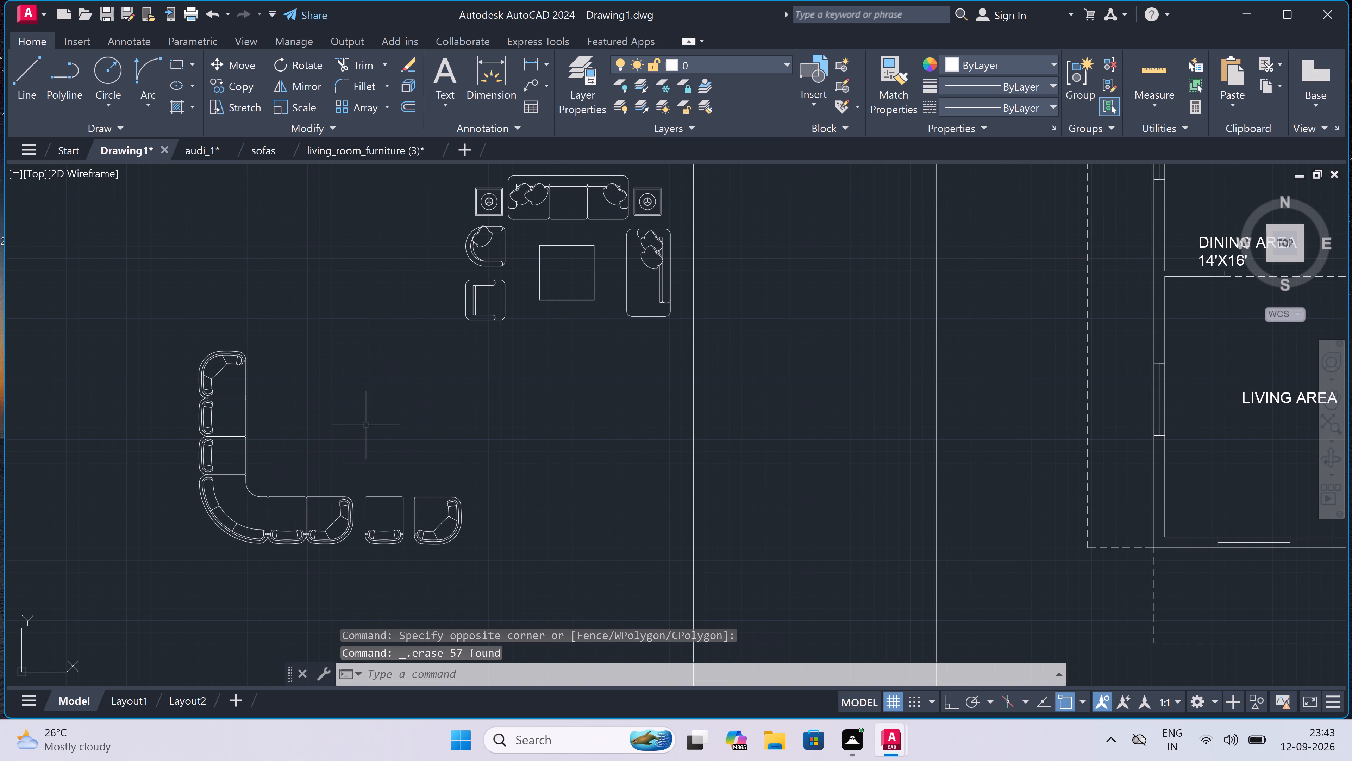
Erase the two loose seat modules beside the L-shaped sectional sofa.
scroll(378, 427, "down", 1)
scroll(424, 426, "down", 1)
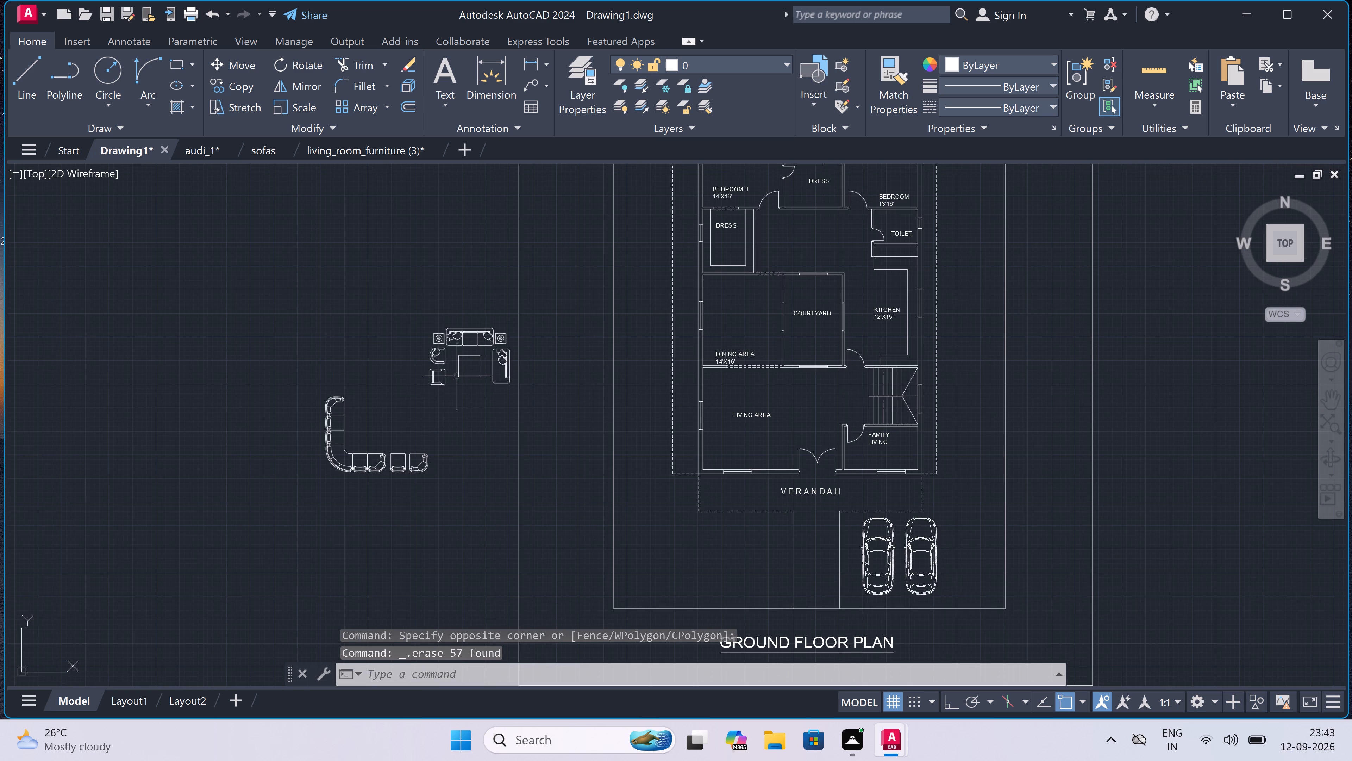
scroll(459, 371, "up", 2)
scroll(431, 423, "down", 2)
scroll(376, 498, "up", 2)
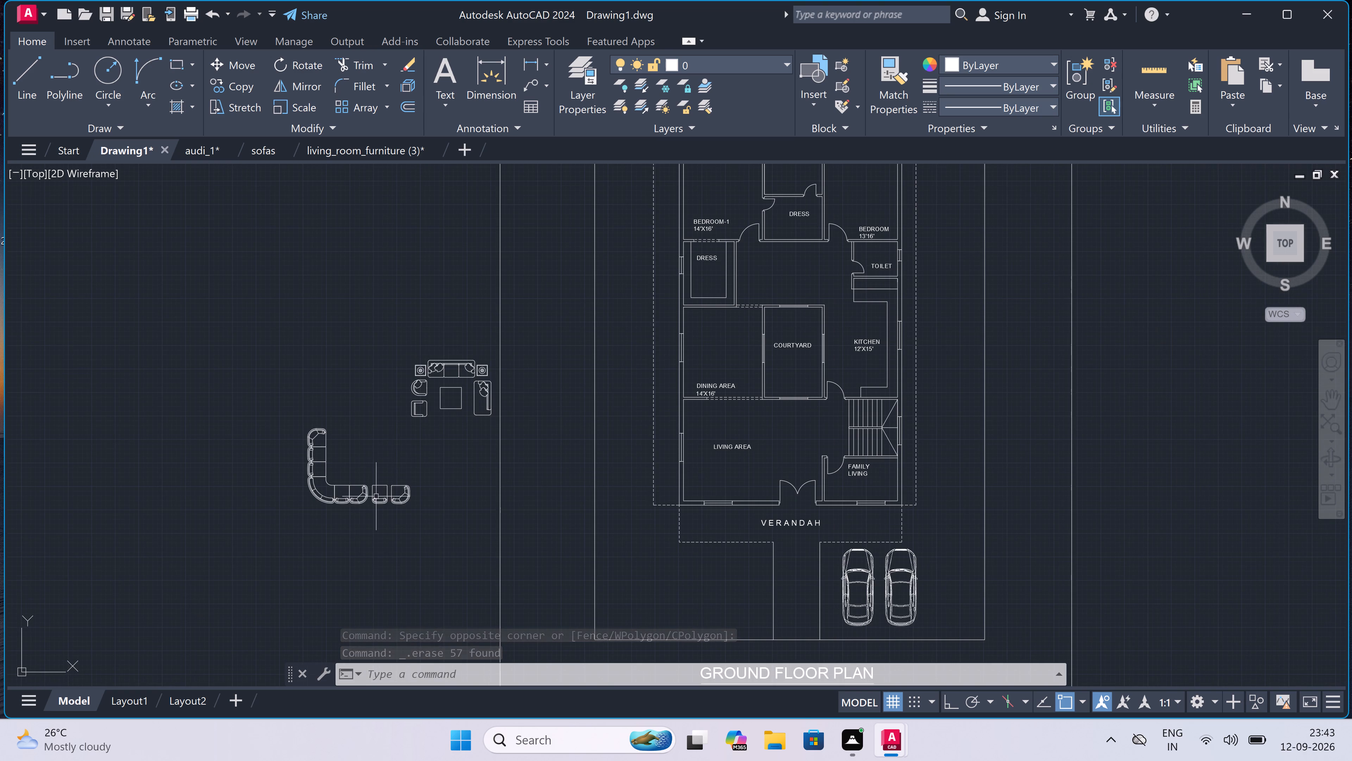
left_click_drag(482, 448, 452, 474)
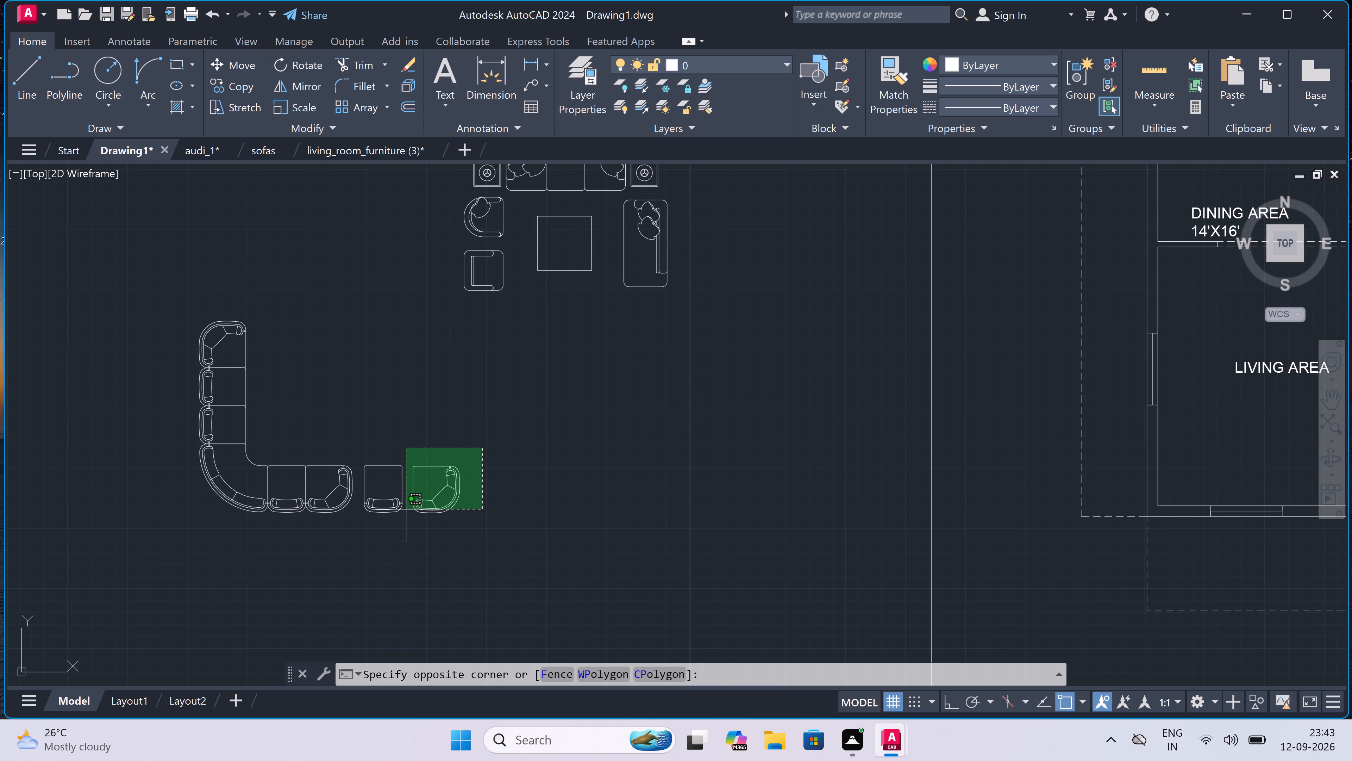
left_click(355, 523)
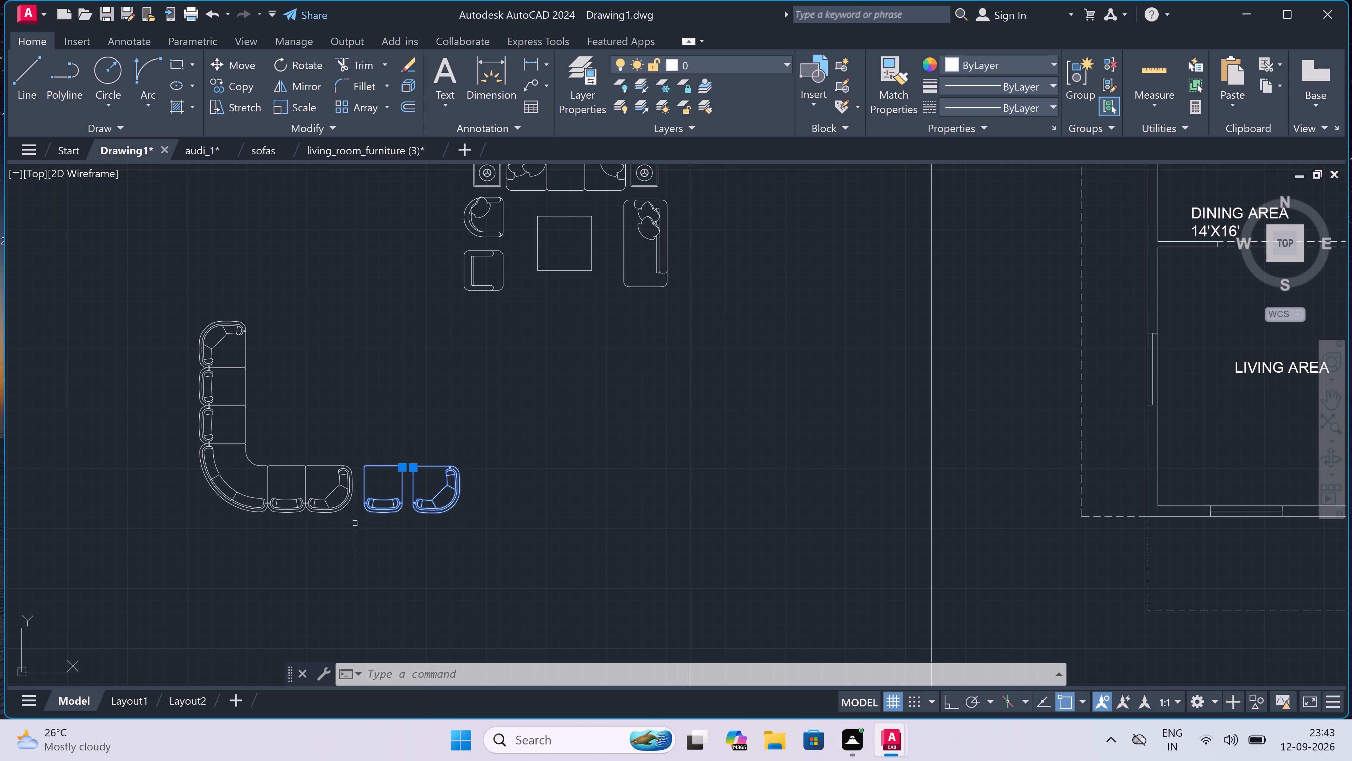
key("Delete")
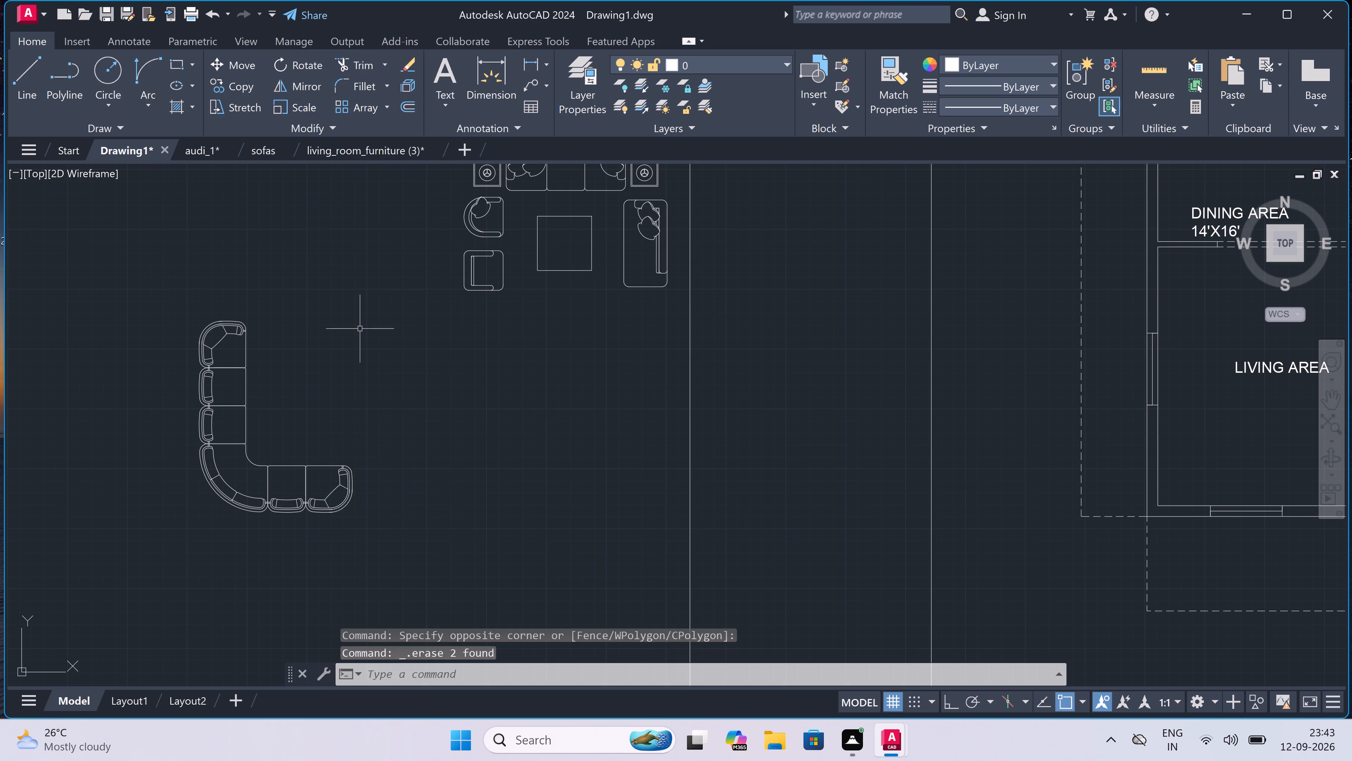
Scale the L-shaped sectional sofa outside the border down to less than half its size, from a base point on its back.
left_click_drag(367, 314, 364, 329)
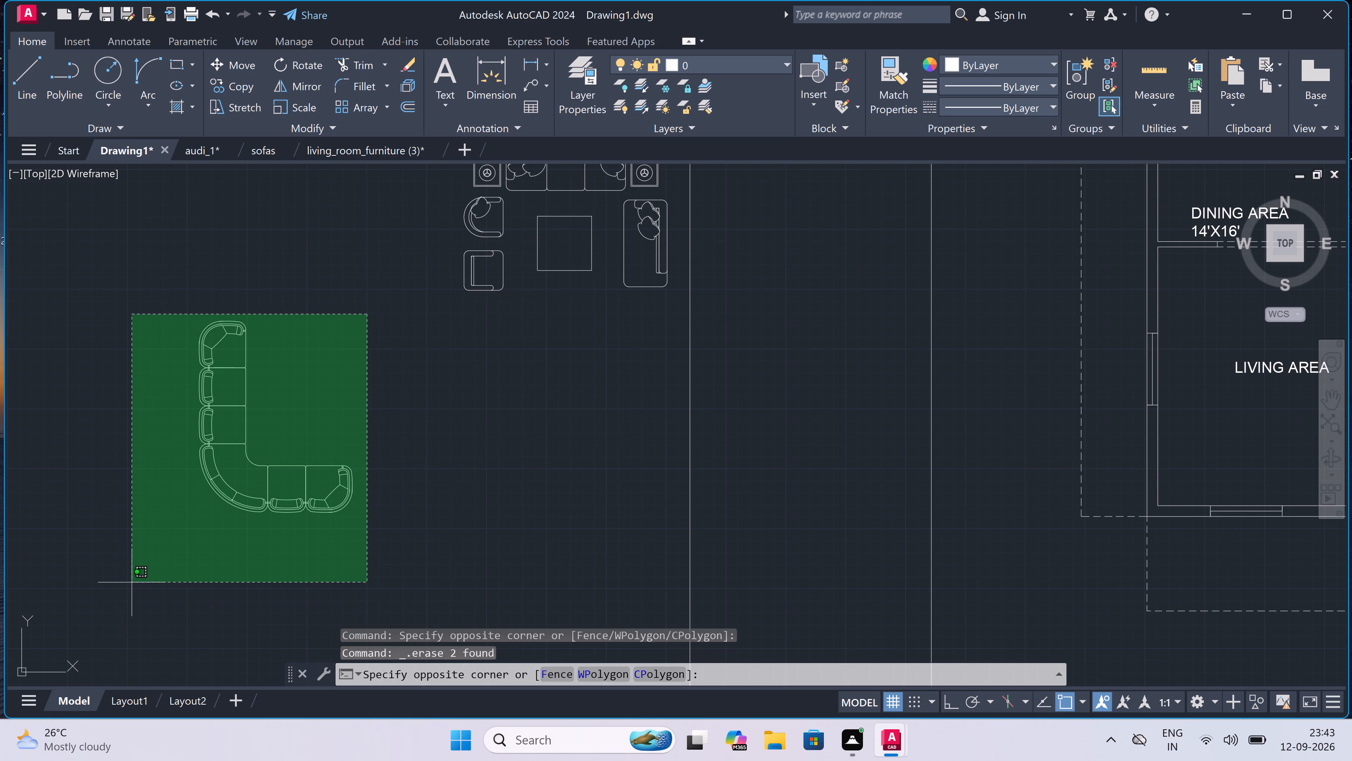
left_click(133, 580)
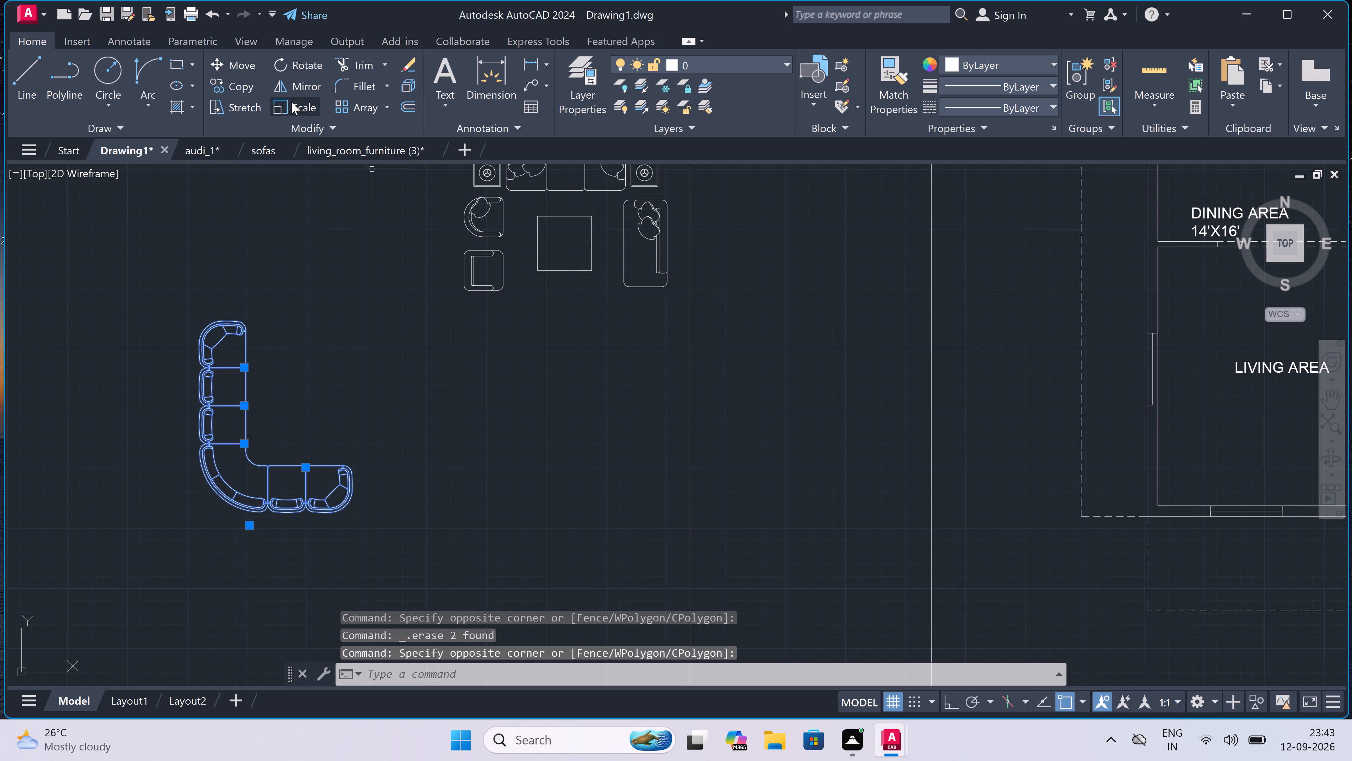
left_click(292, 102)
left_click(203, 425)
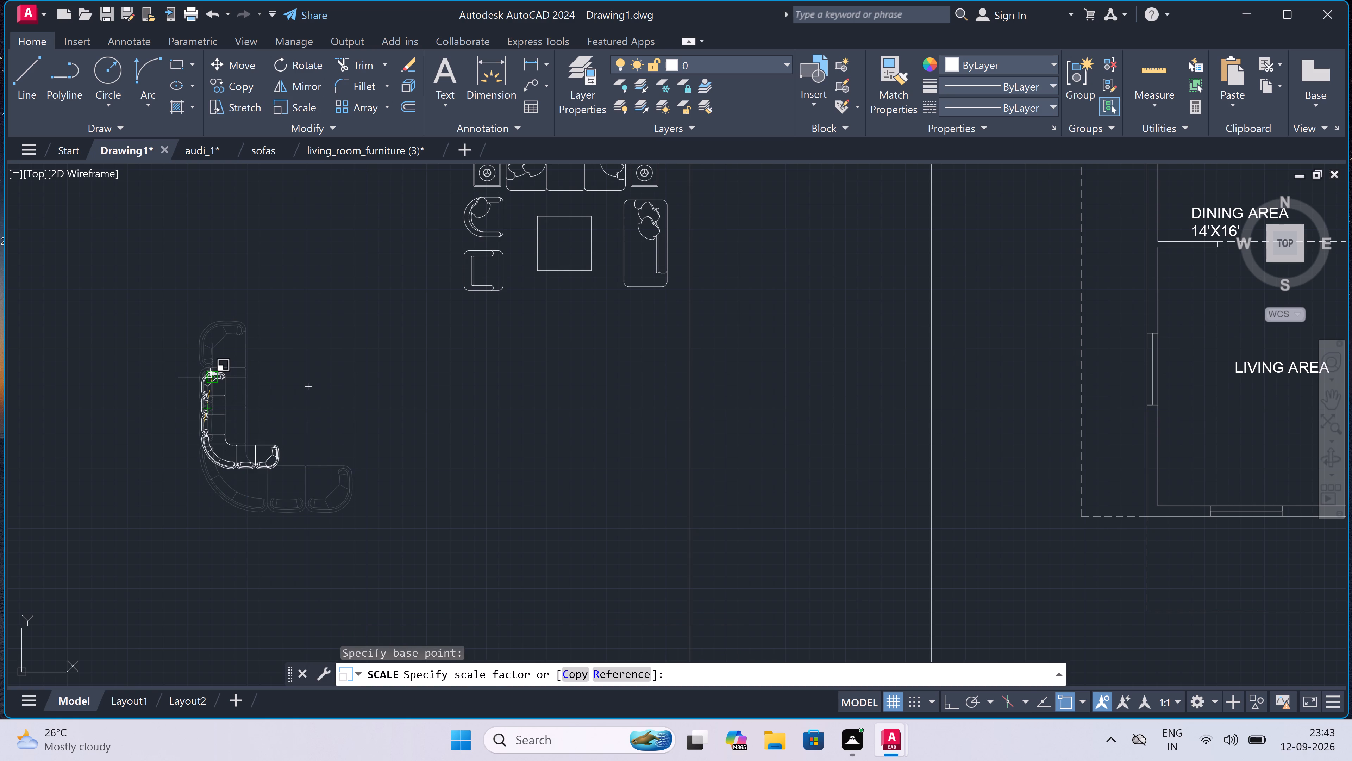
left_click(212, 385)
Rotate the L-shaped sectional sofa 90° counterclockwise with Ortho on.
scroll(214, 383, "down", 1)
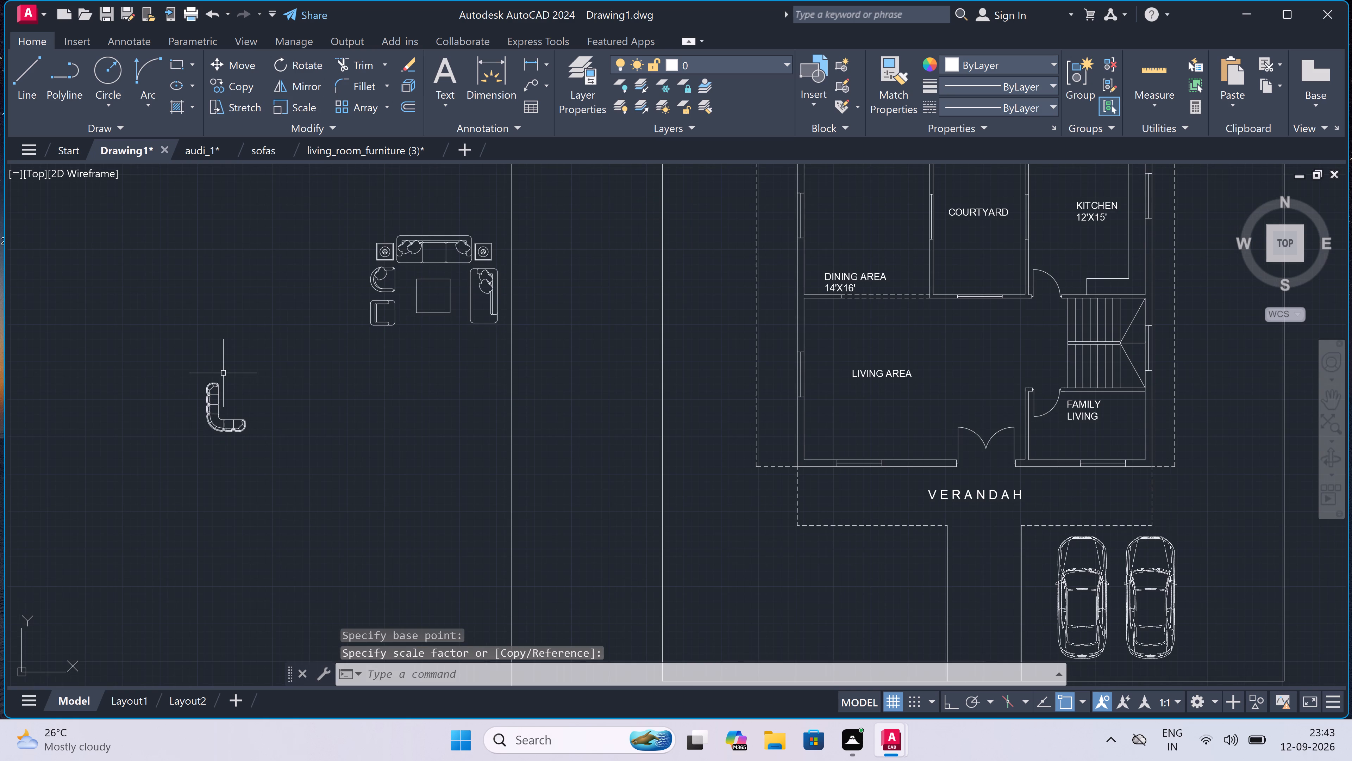
scroll(223, 373, "up", 1)
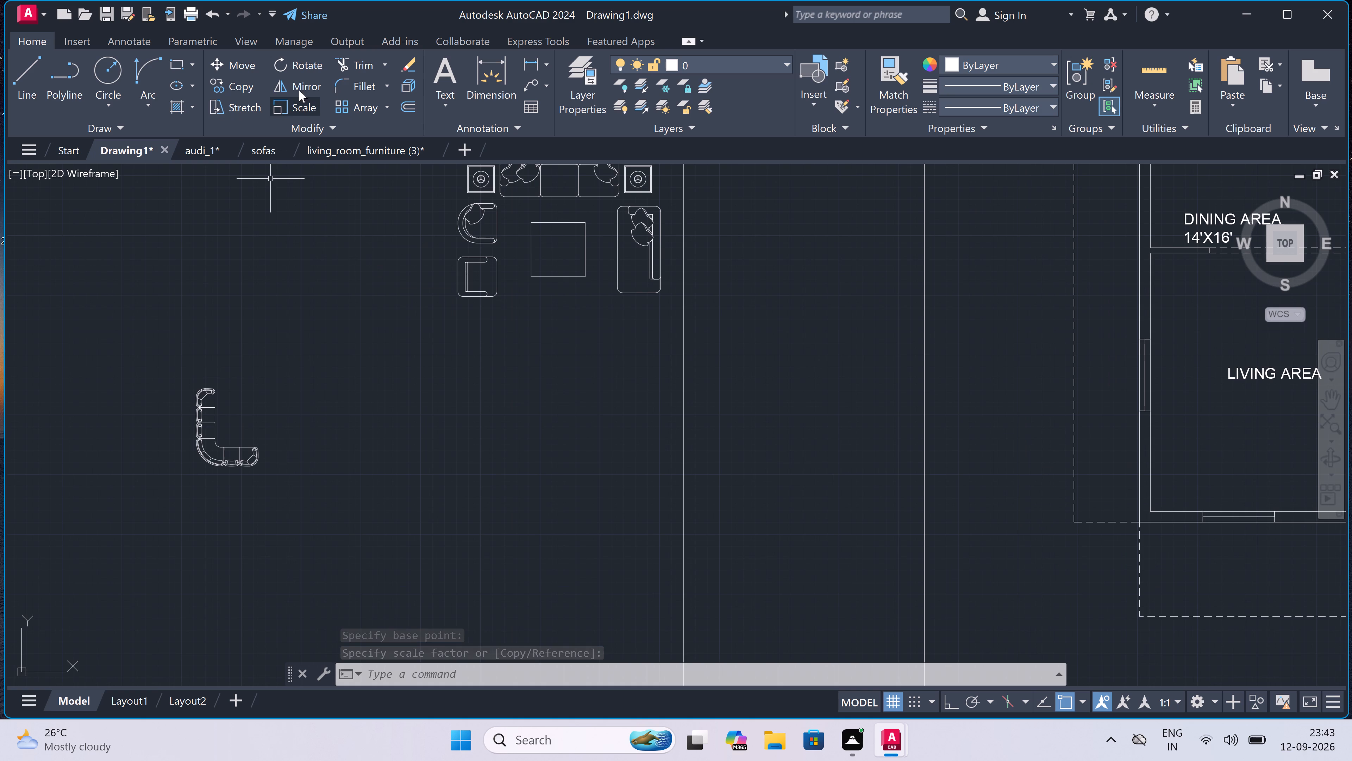
left_click(302, 65)
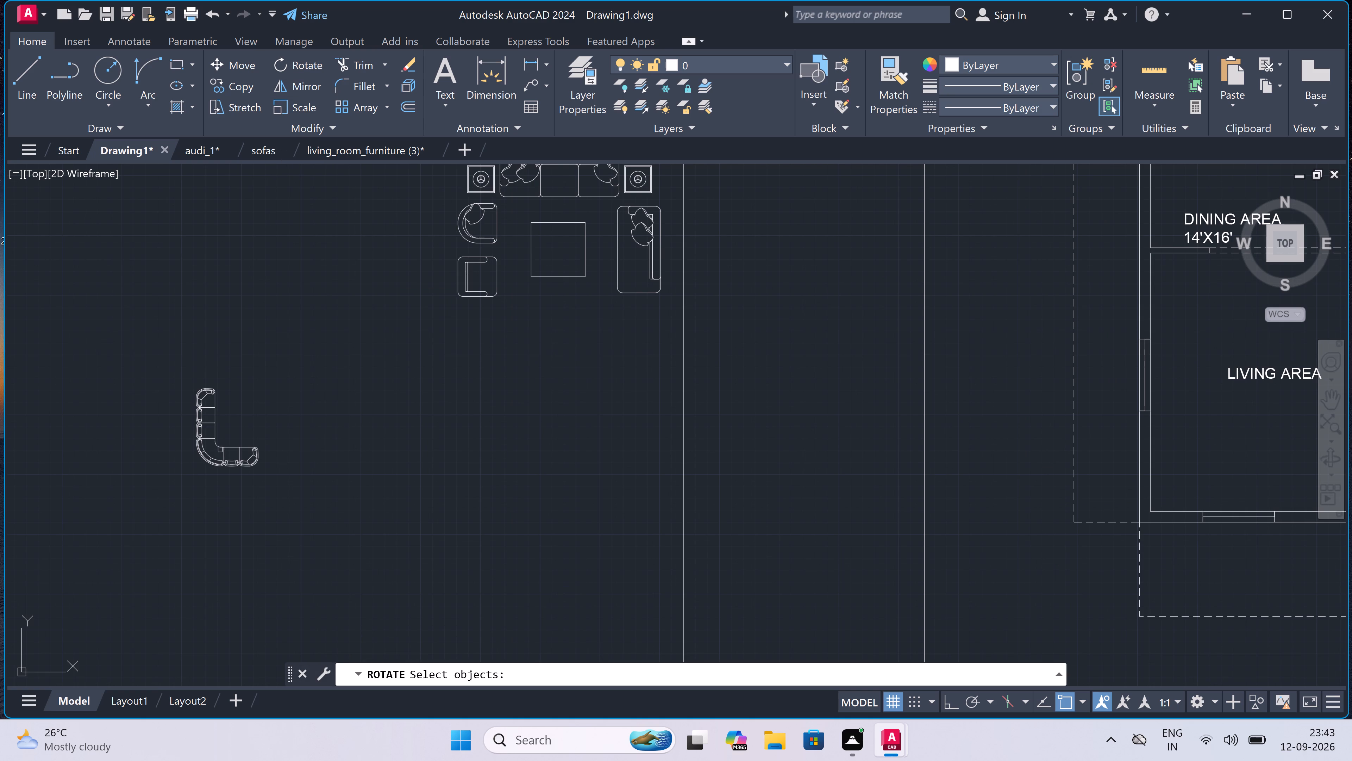
key("Escape")
left_click_drag(287, 388, 179, 505)
left_click(109, 509)
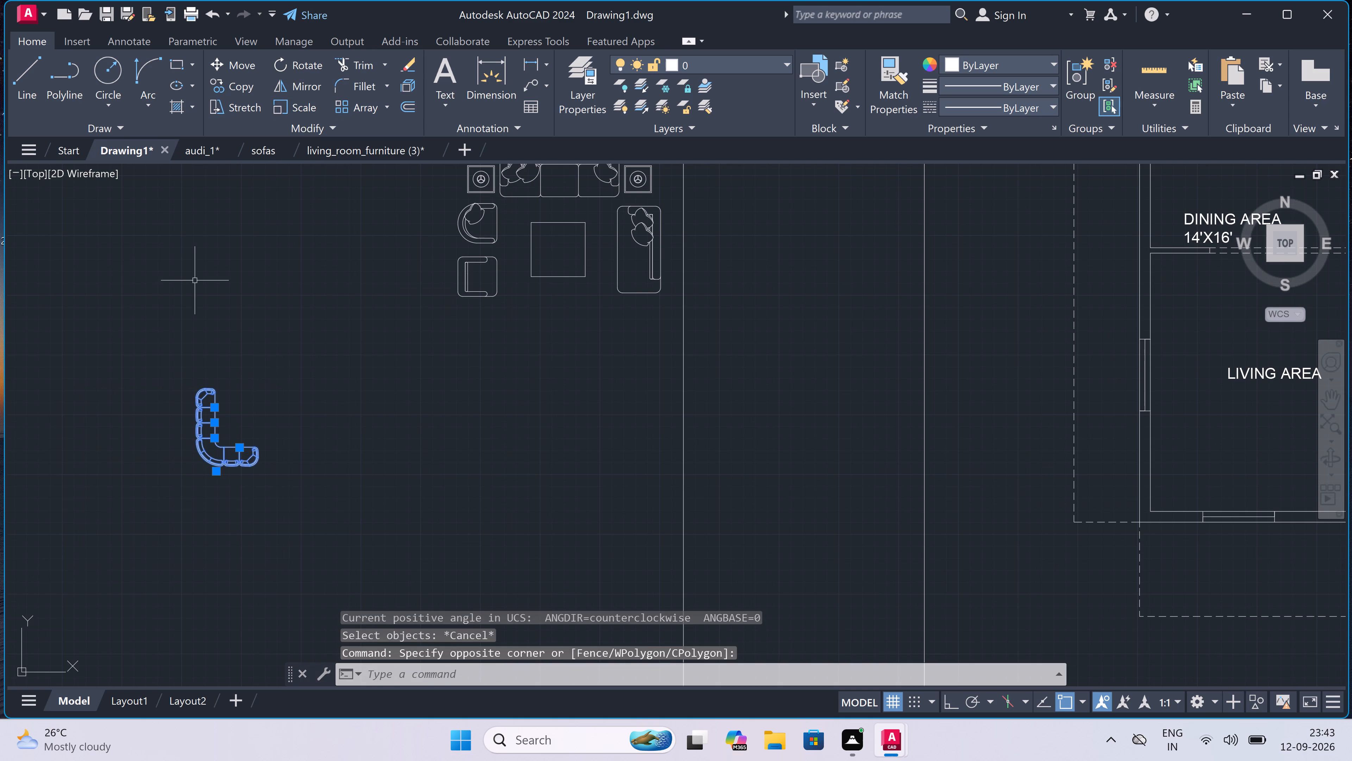
left_click(314, 62)
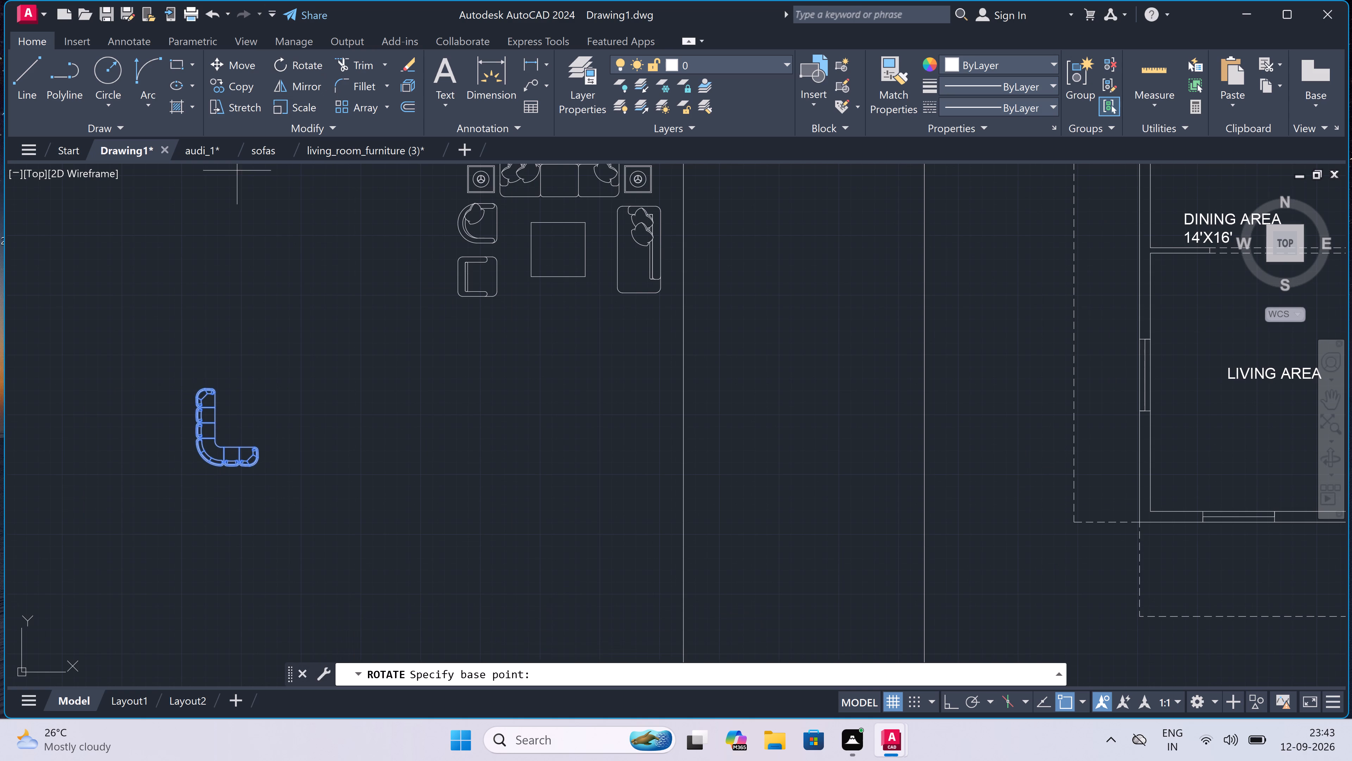
left_click(225, 459)
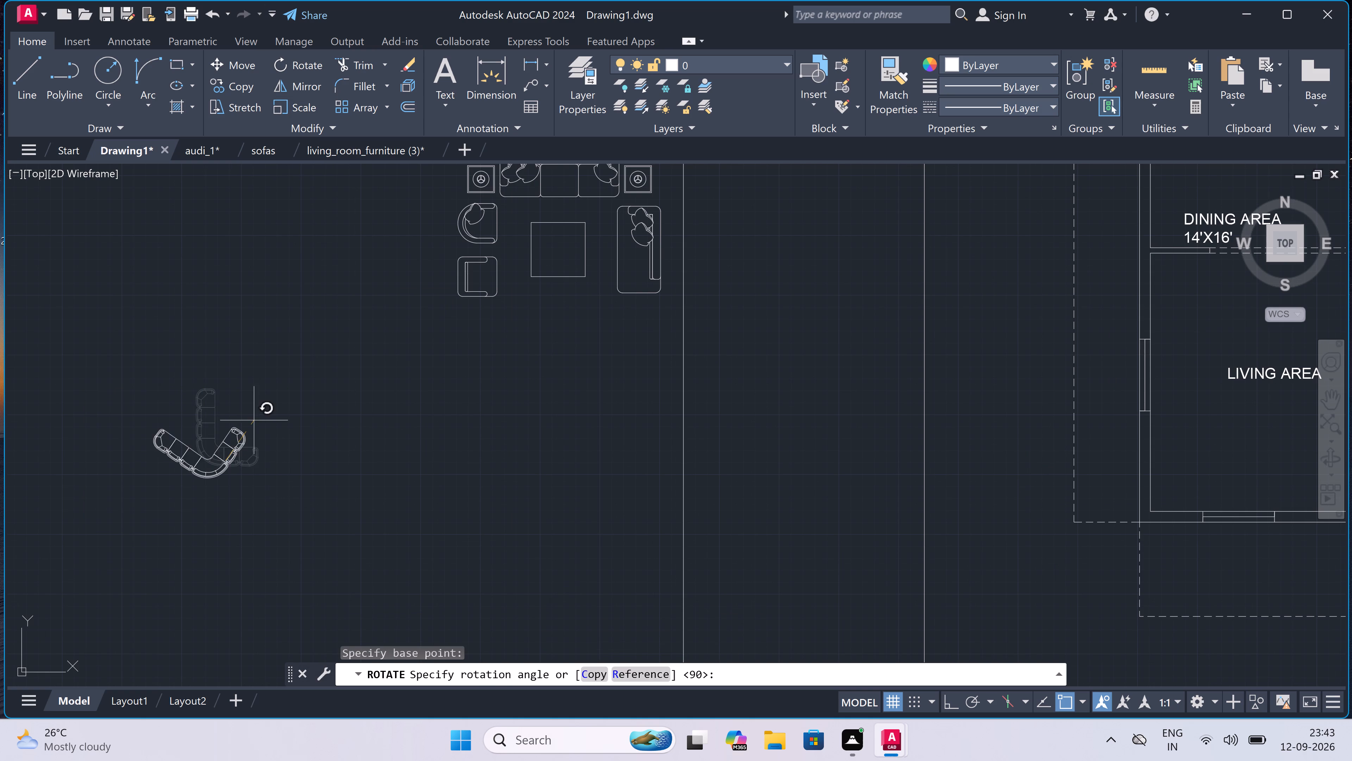
key("F8")
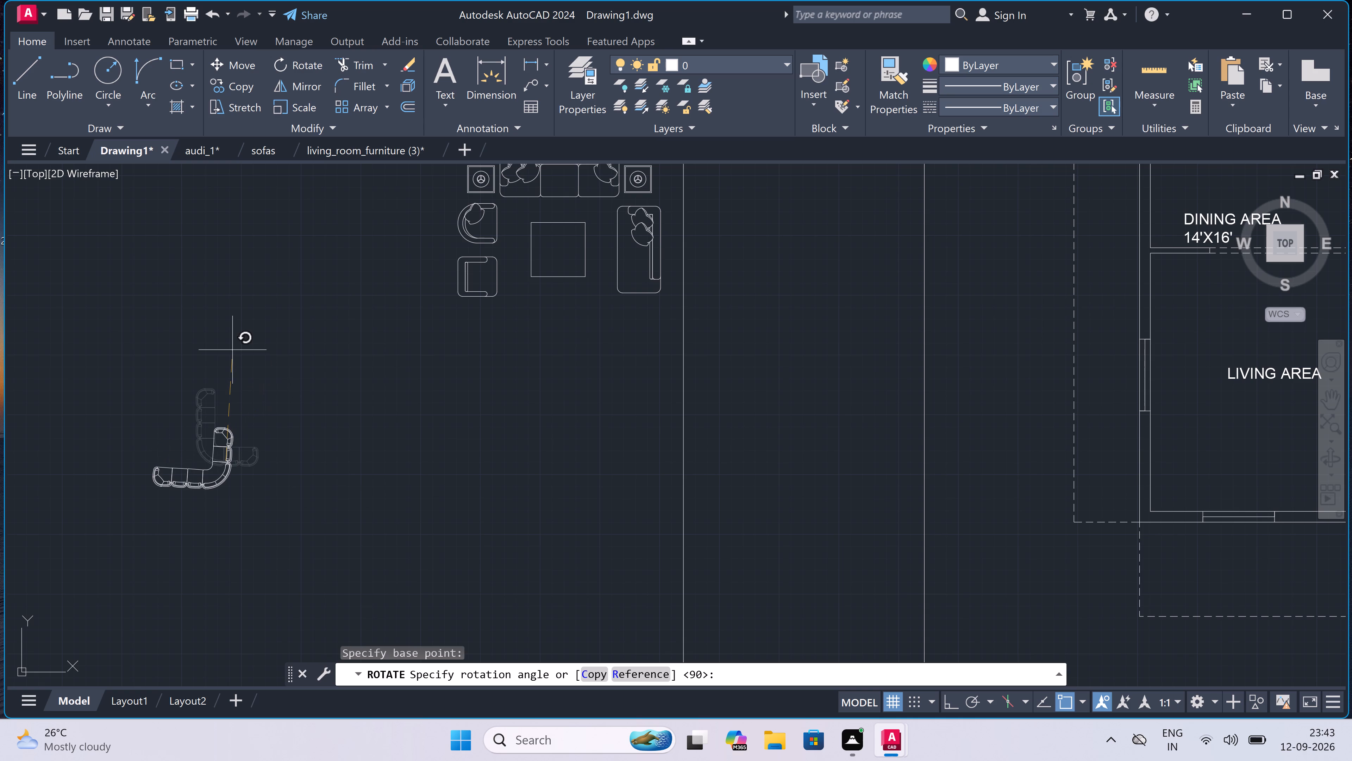
left_click(228, 352)
Move the L-shaped sofa, with Ortho off, into the Family Living room's corner between the front window and the outer side wall.
left_click_drag(244, 357, 245, 375)
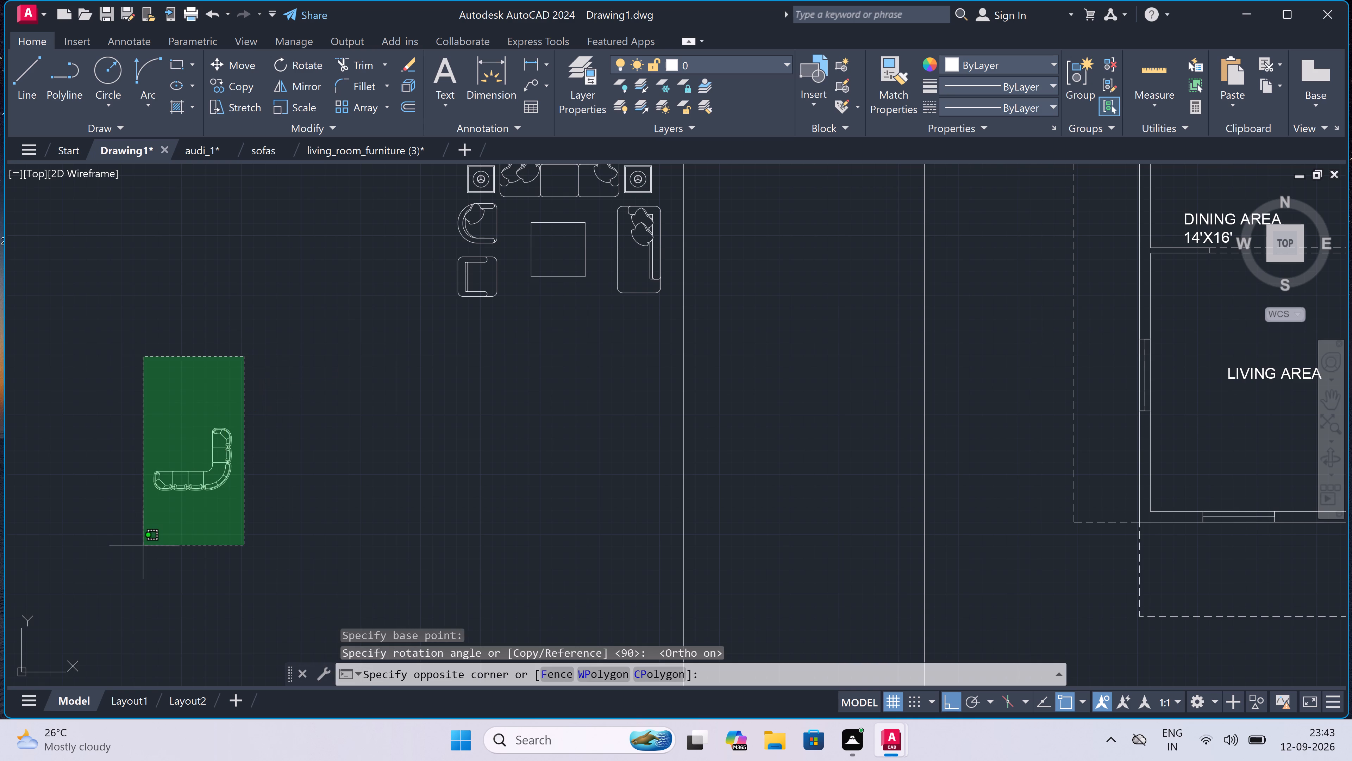
left_click(142, 544)
left_click(234, 68)
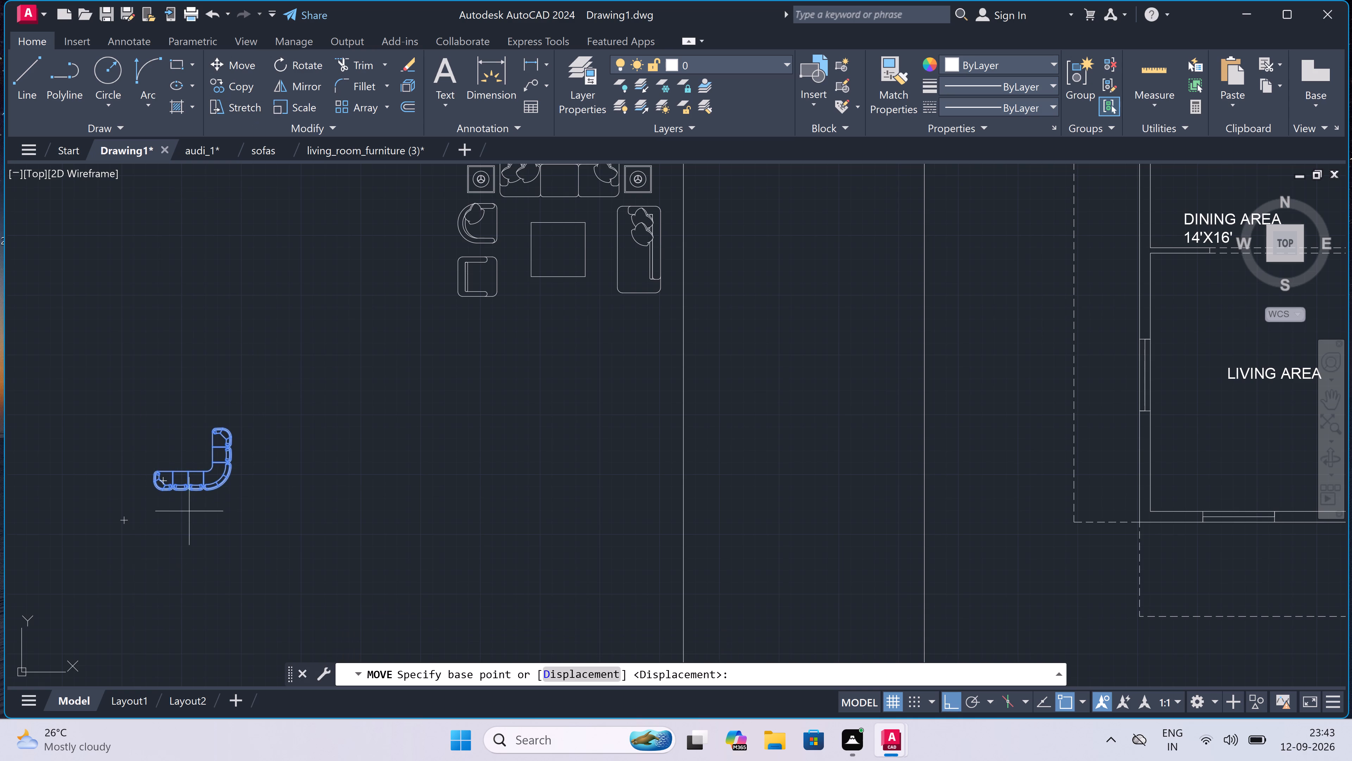
left_click_drag(194, 483, 314, 482)
scroll(394, 480, "down", 3)
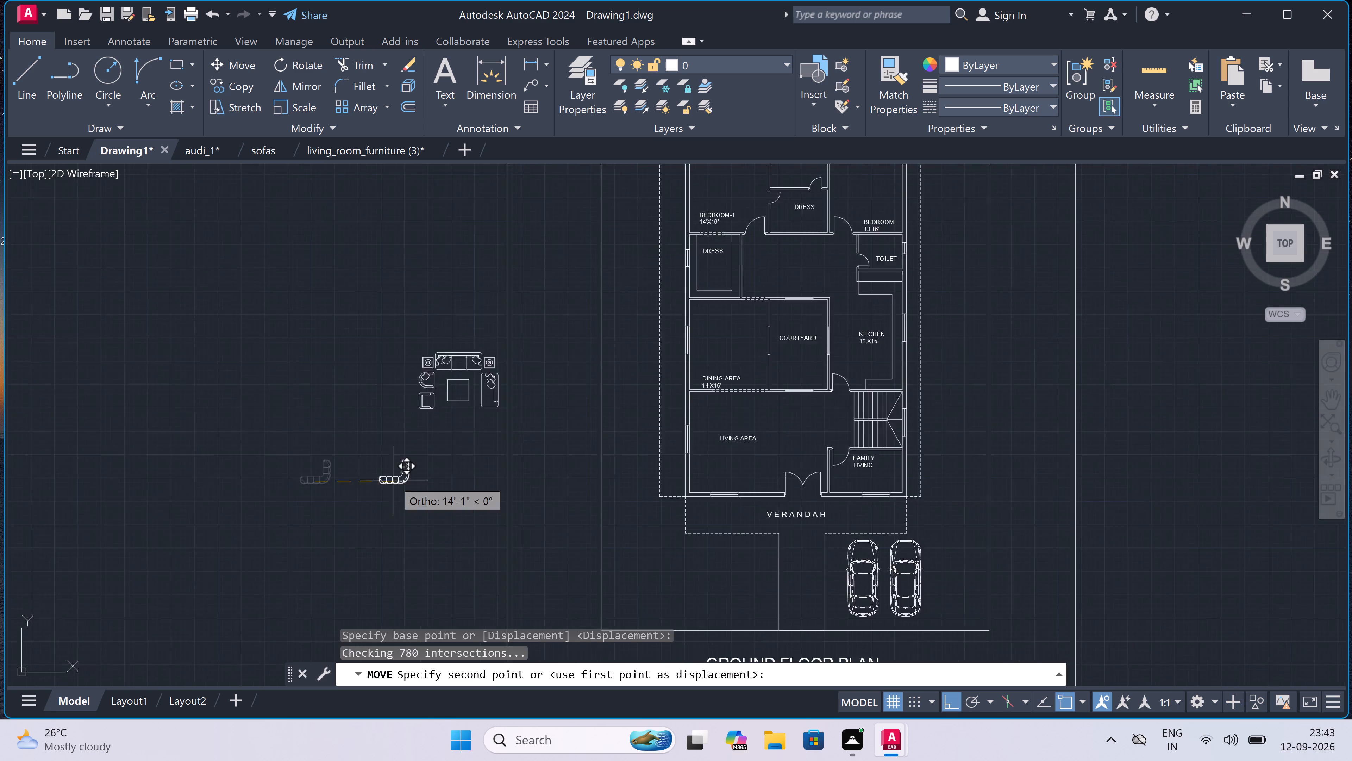
scroll(685, 475, "up", 3)
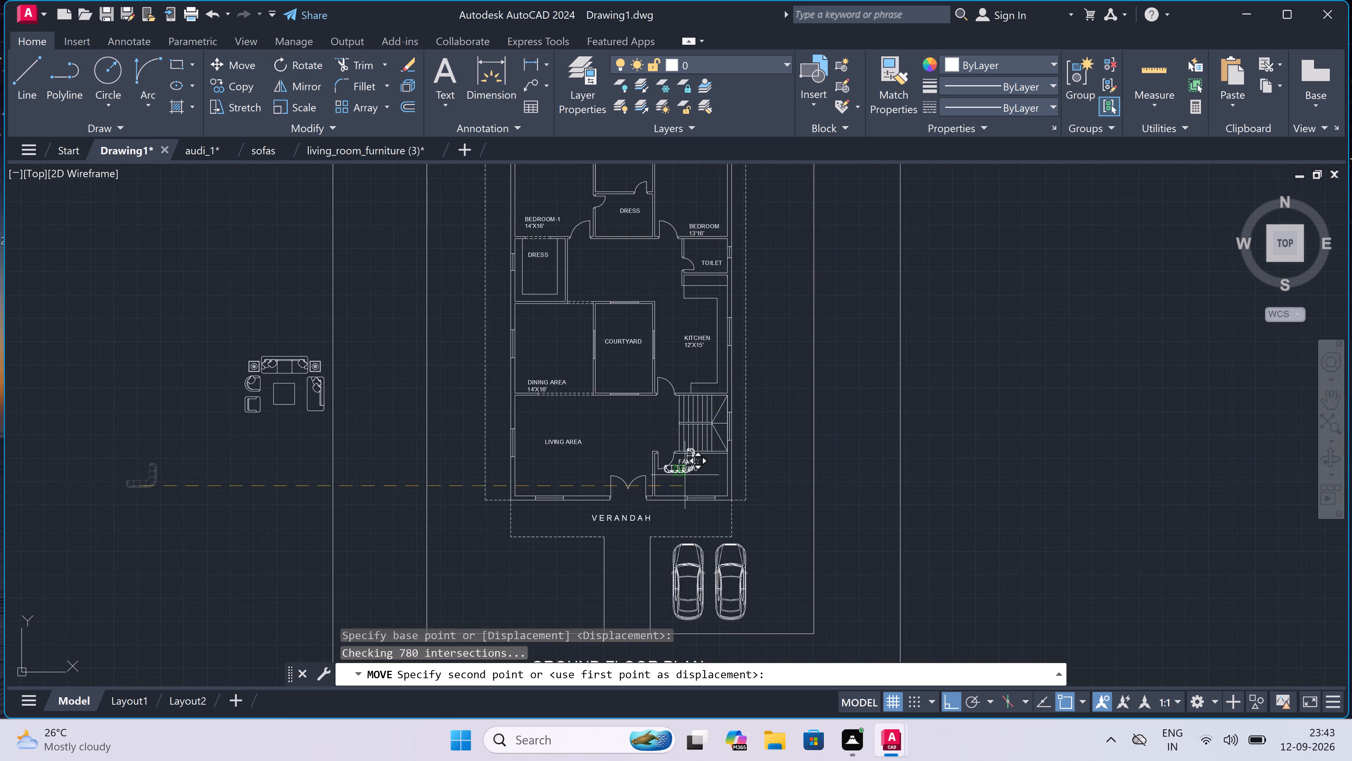
scroll(760, 482, "up", 2)
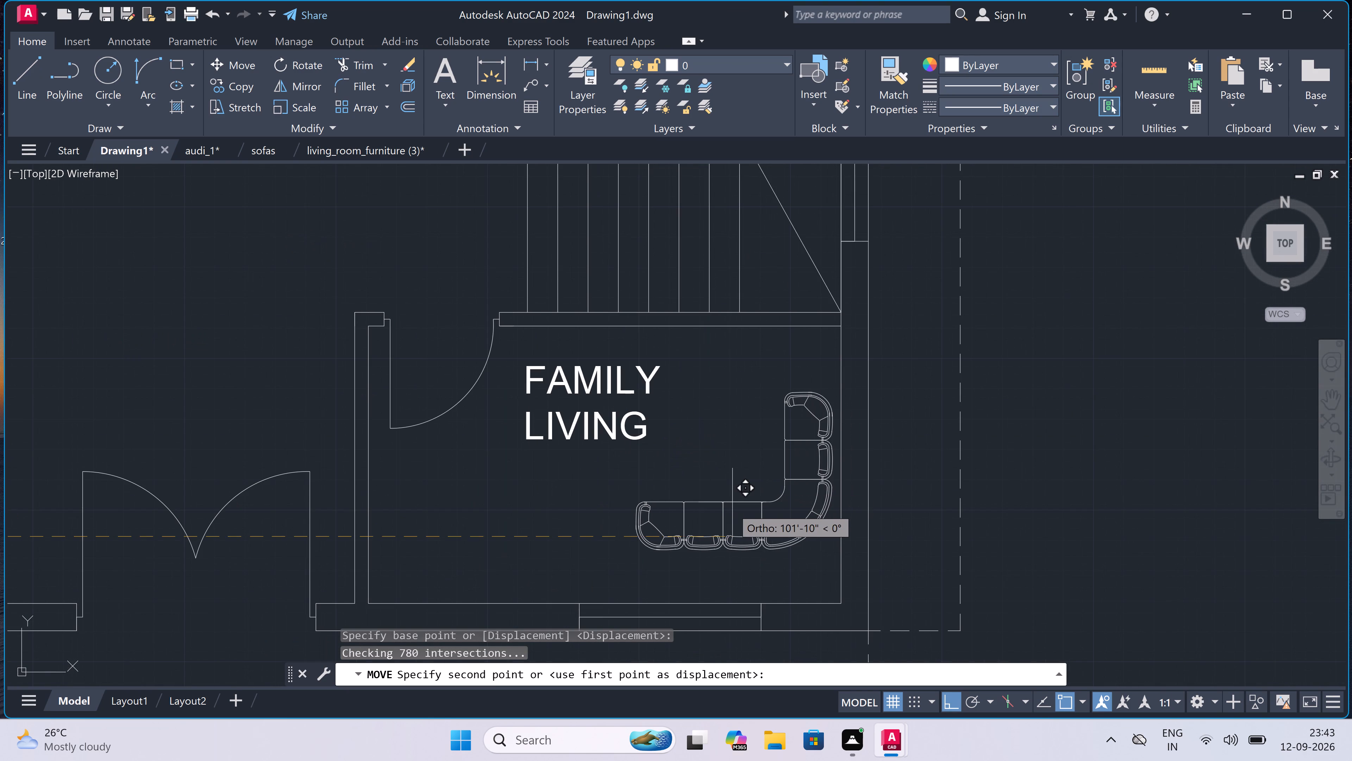
key("F8")
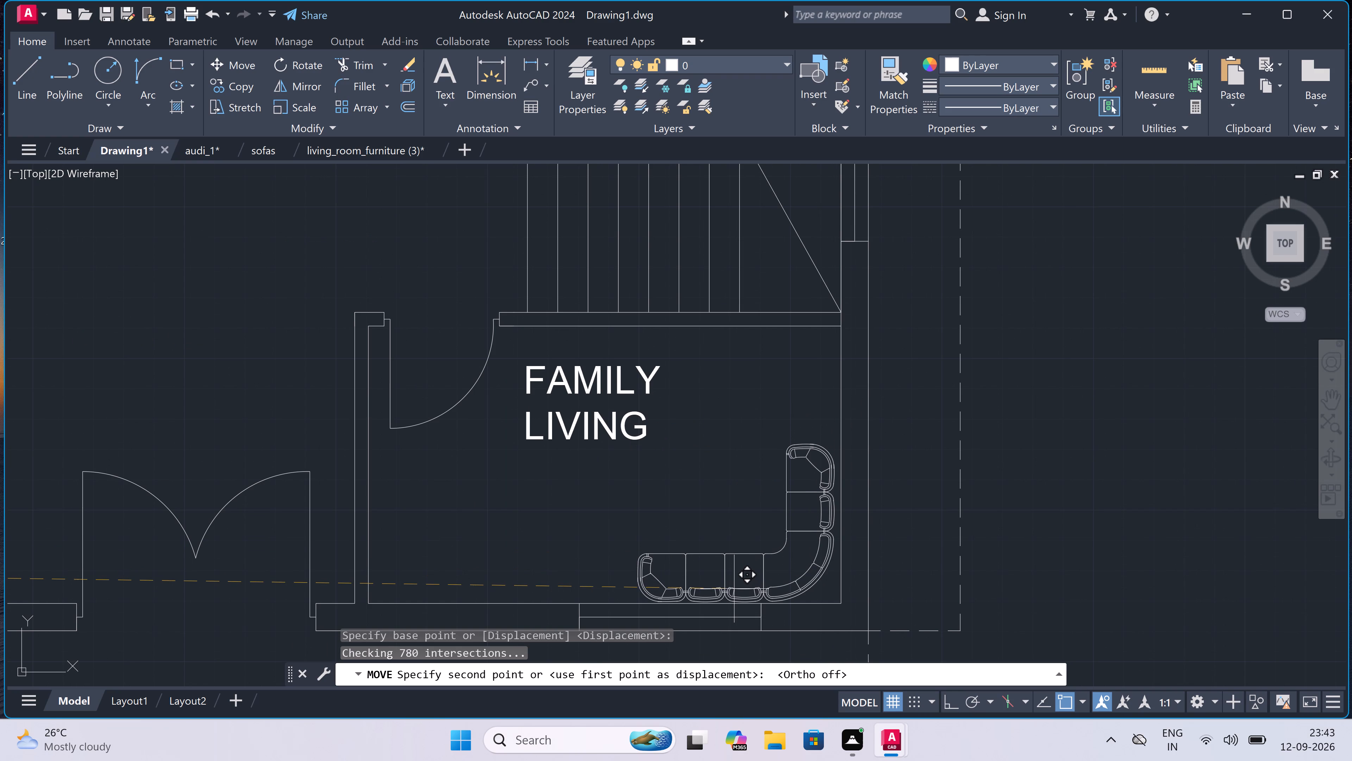
left_click(734, 587)
Move the LIVING AREA label up and to the right within its room, towards the staircase, clearing space for furniture.
scroll(716, 522, "down", 3)
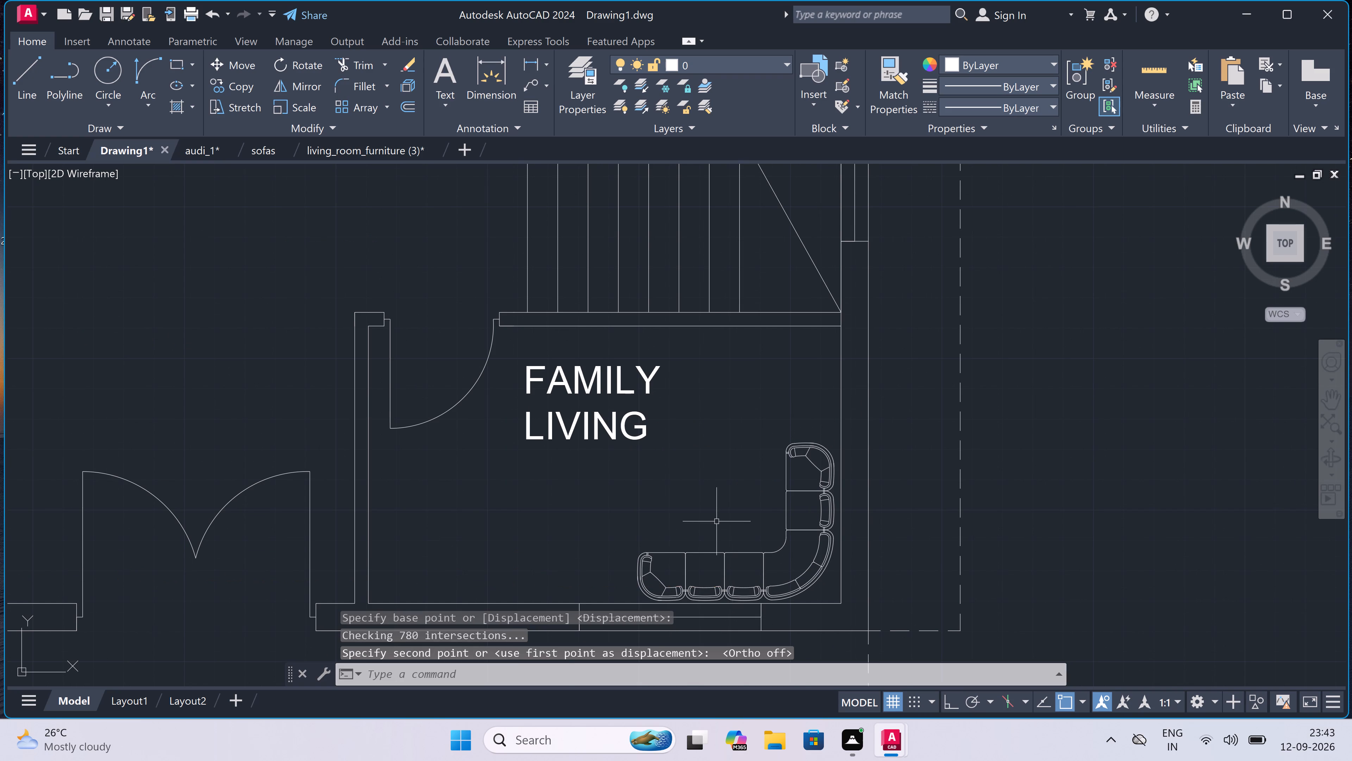
scroll(716, 522, "down", 2)
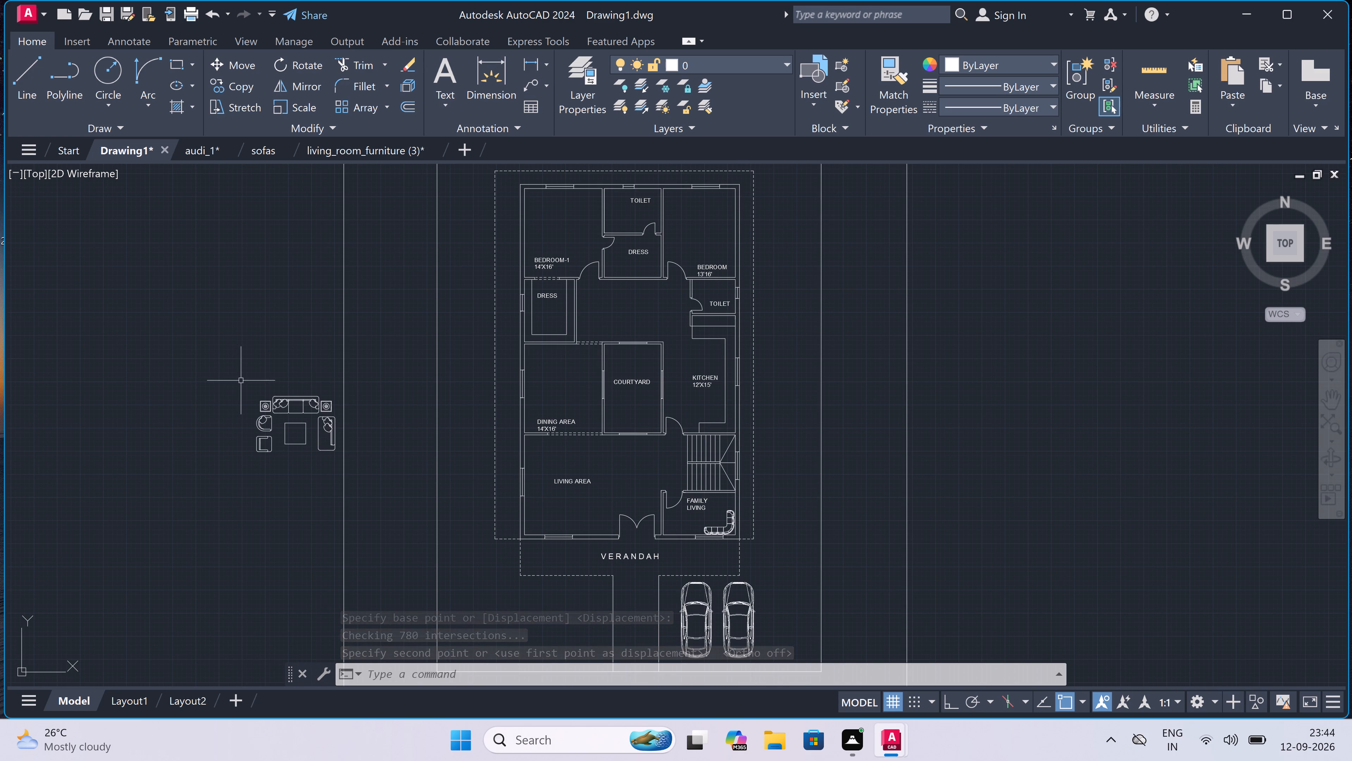
scroll(255, 384, "up", 1)
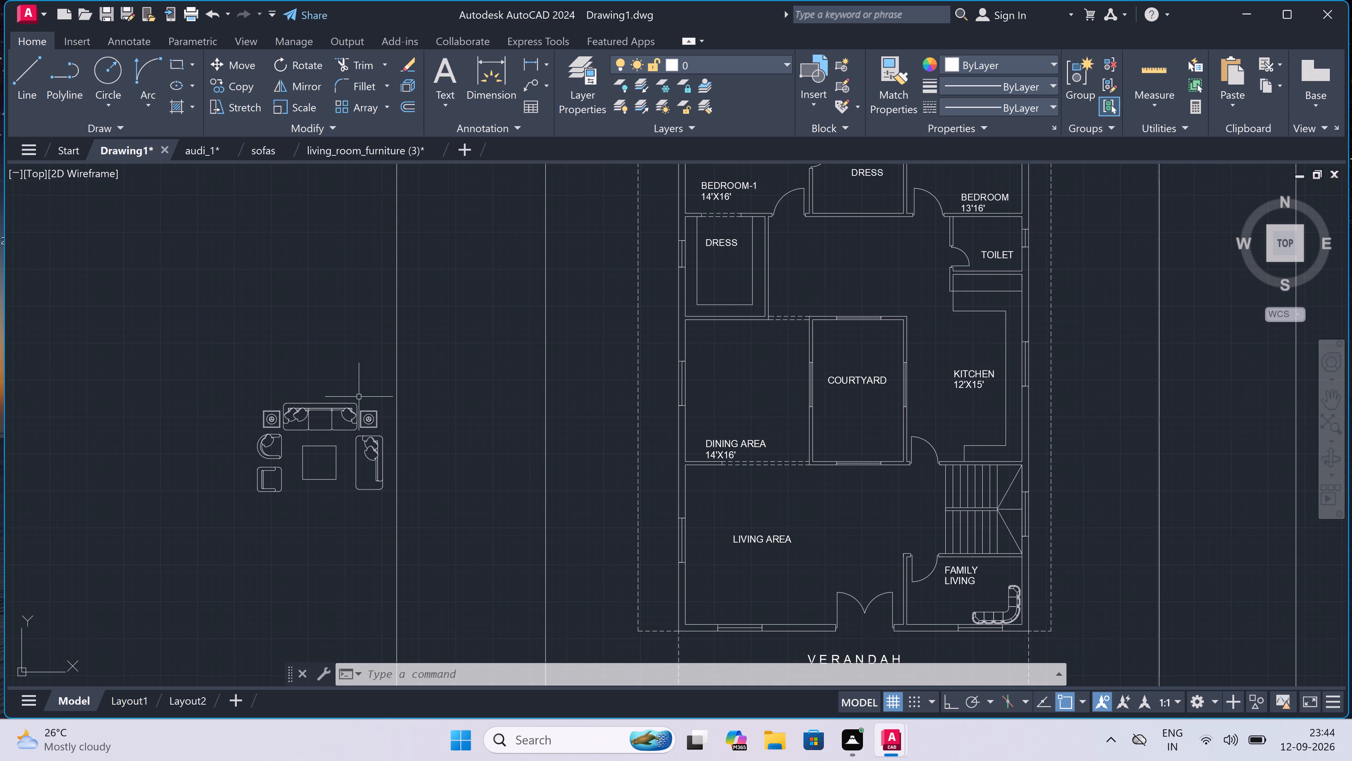
left_click(764, 539)
left_click(737, 536)
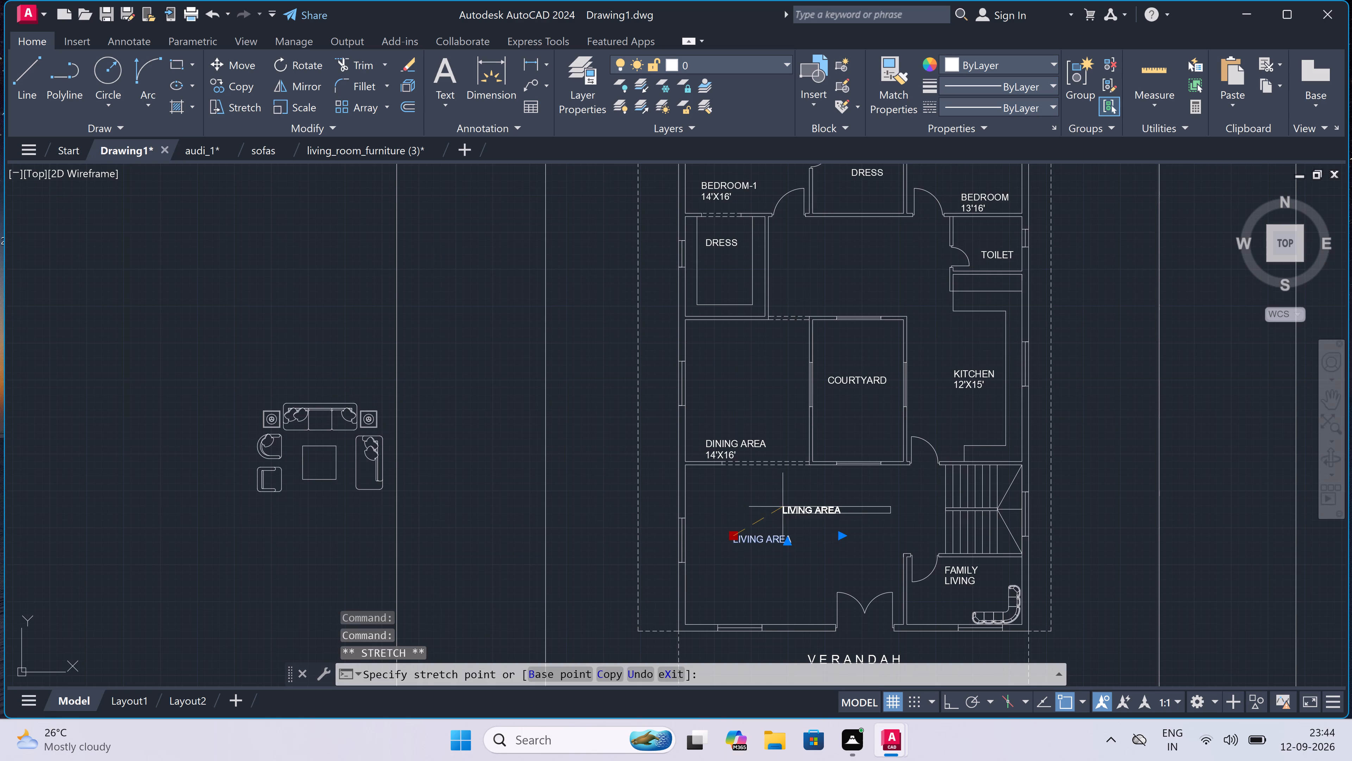
left_click(810, 501)
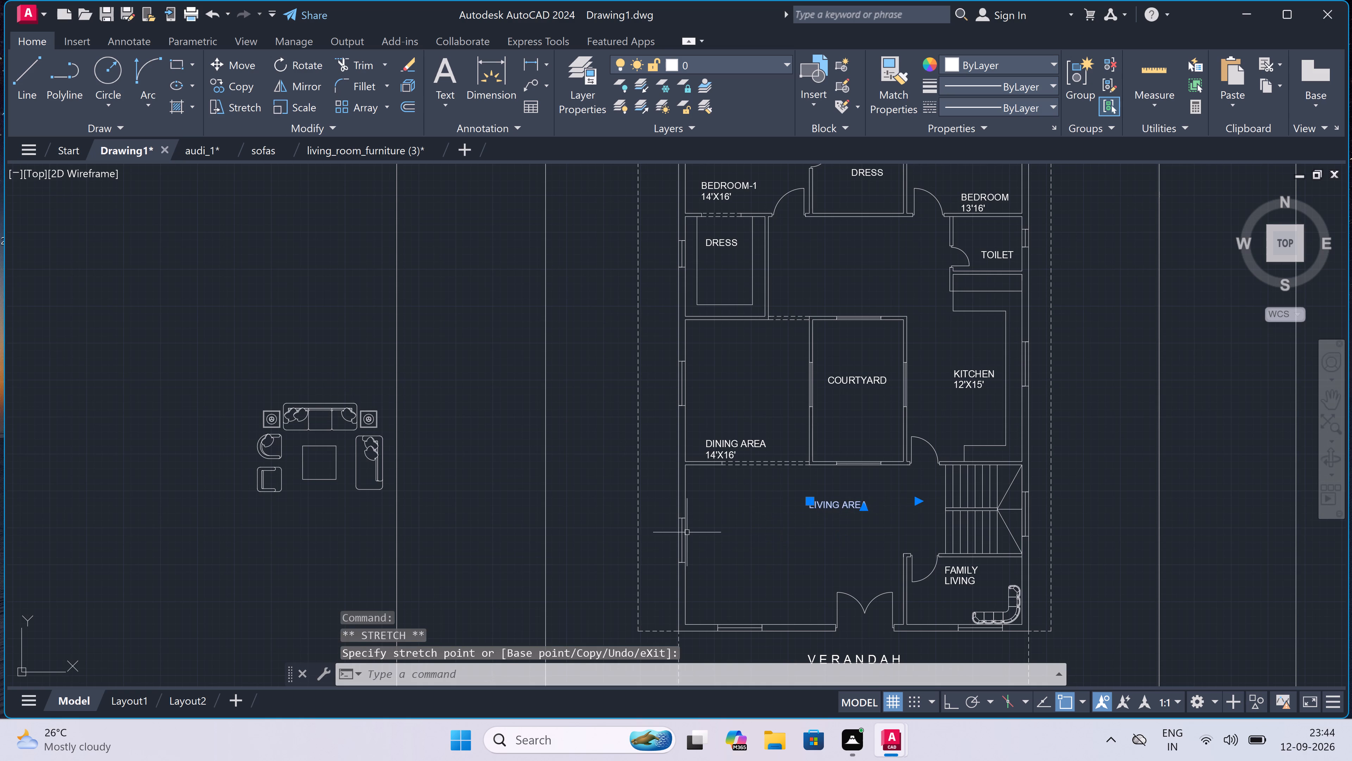
key("Escape")
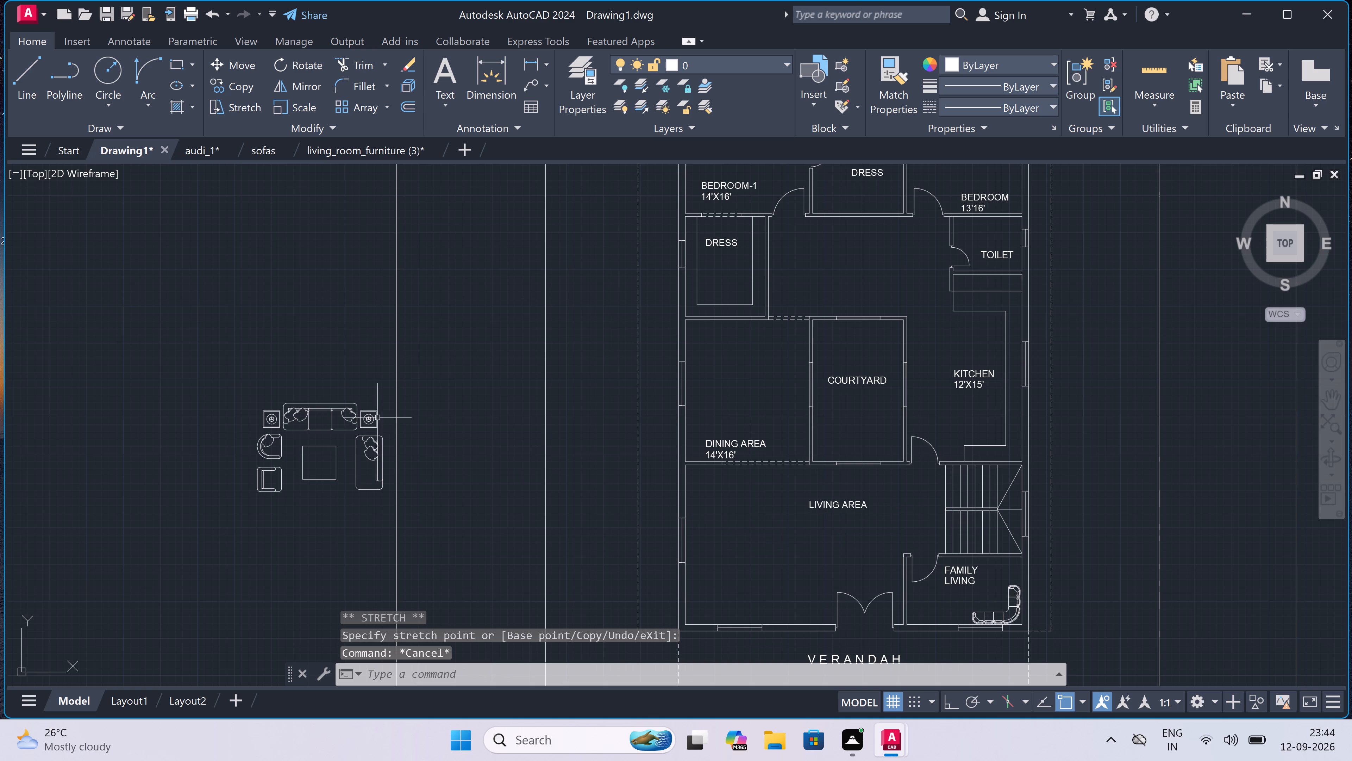
Scale the remaining sofa set outside the border down slightly, from a base point on the three-seater sofa.
left_click_drag(386, 400, 374, 426)
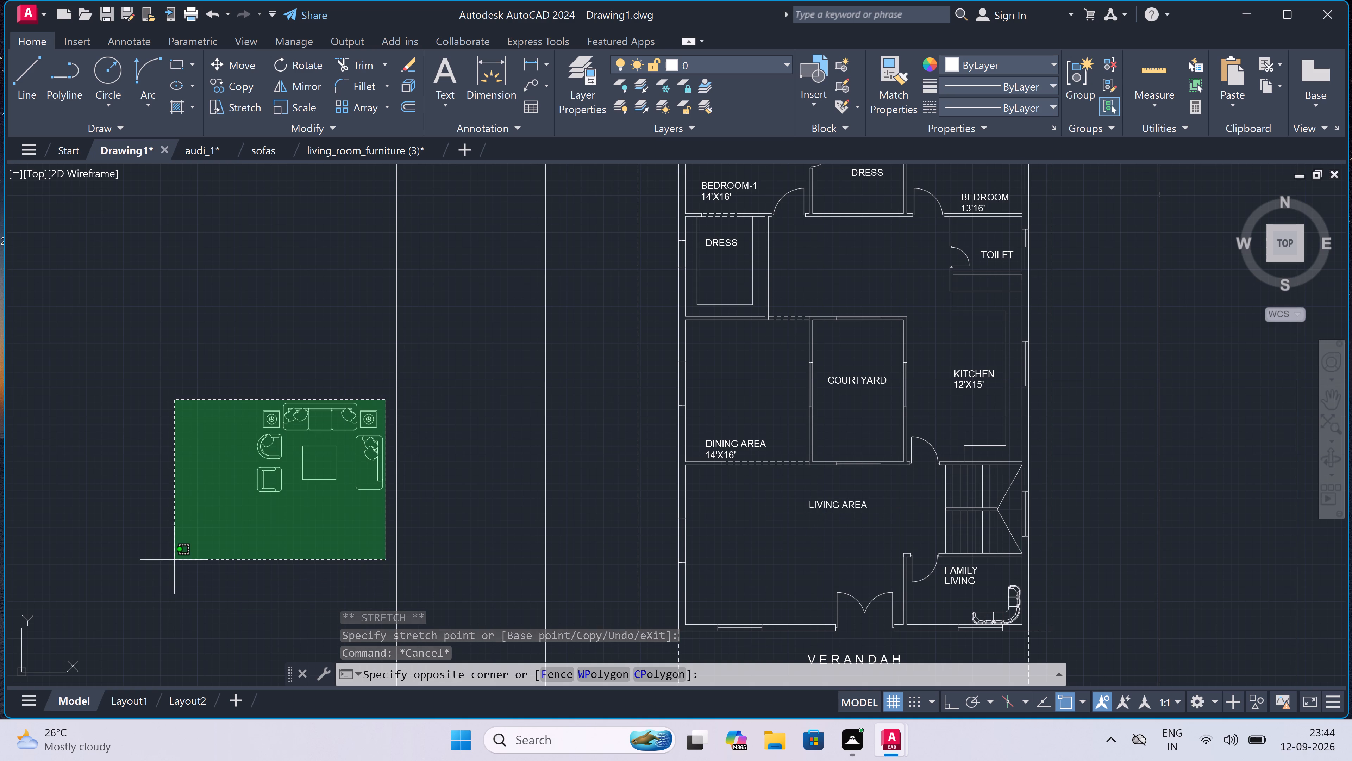
left_click(178, 546)
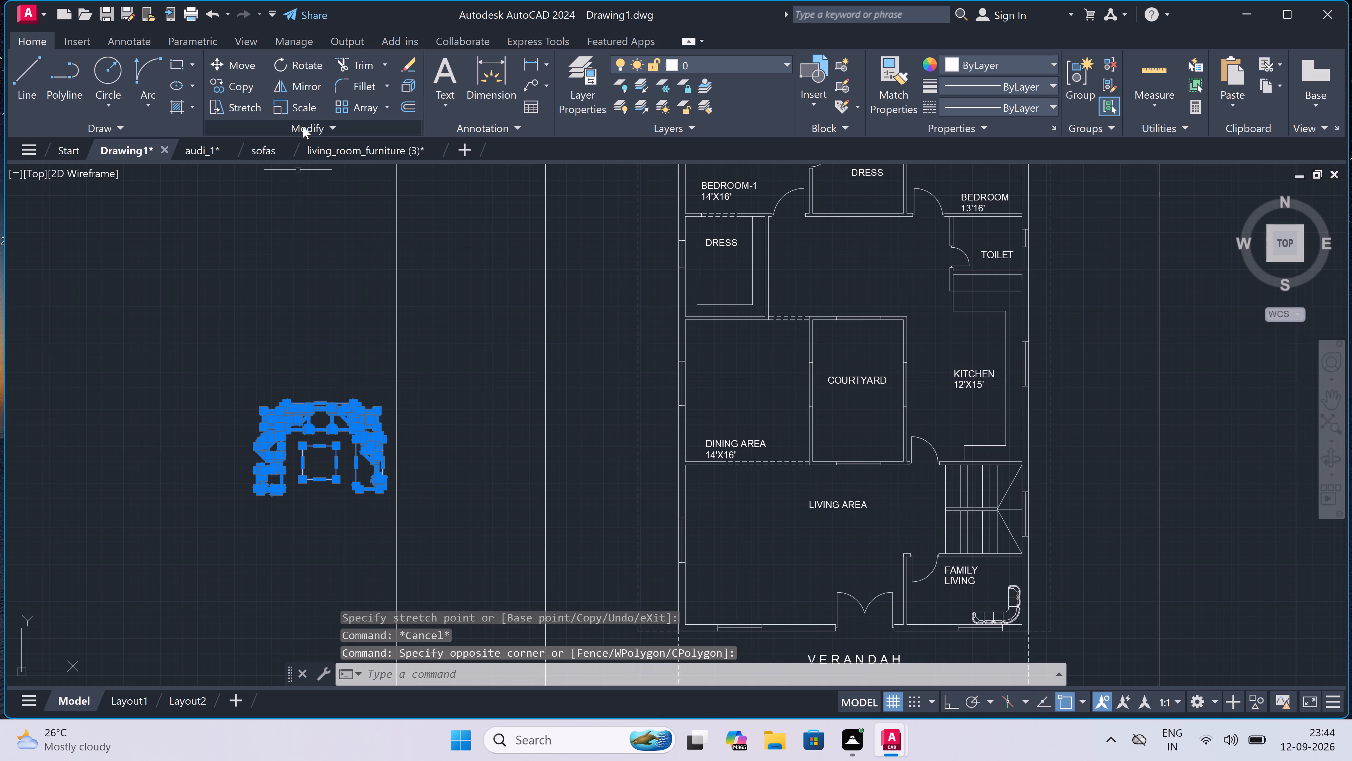
left_click(302, 104)
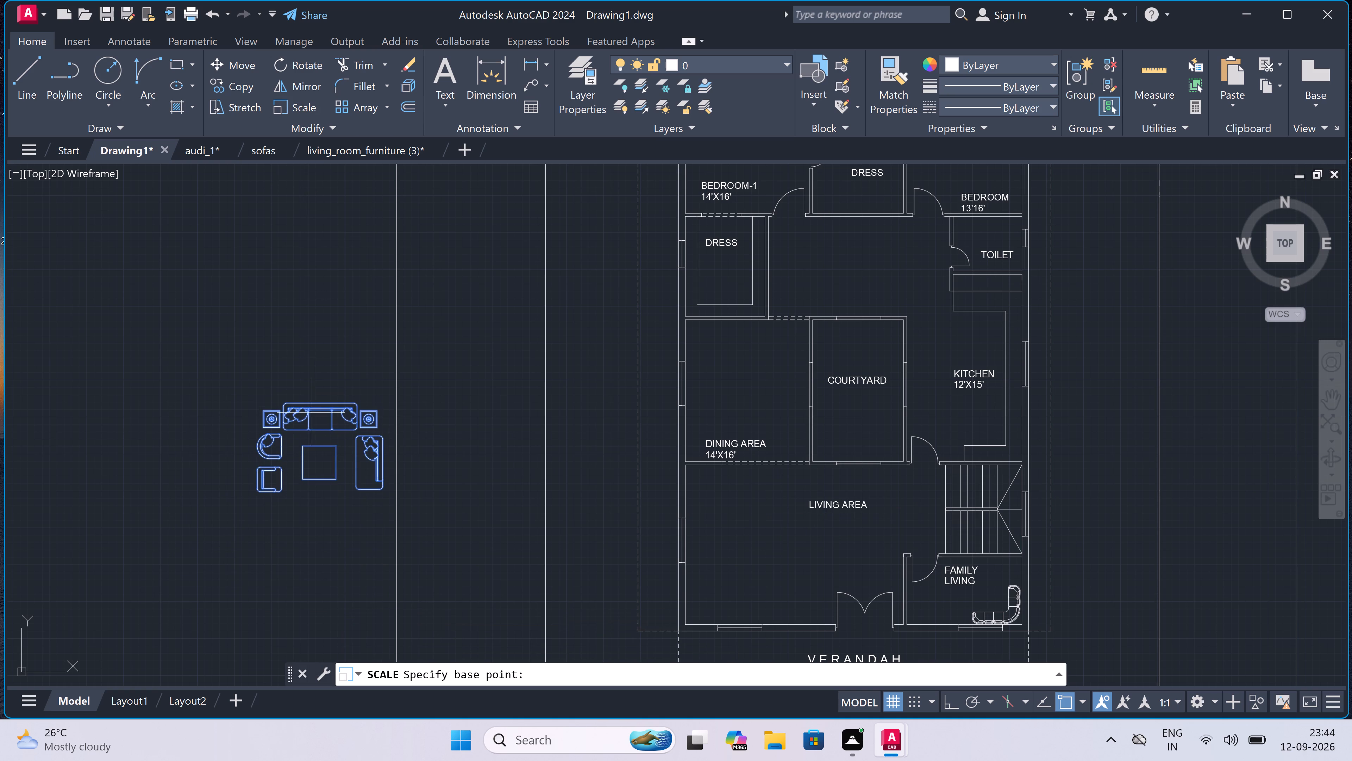
left_click(311, 420)
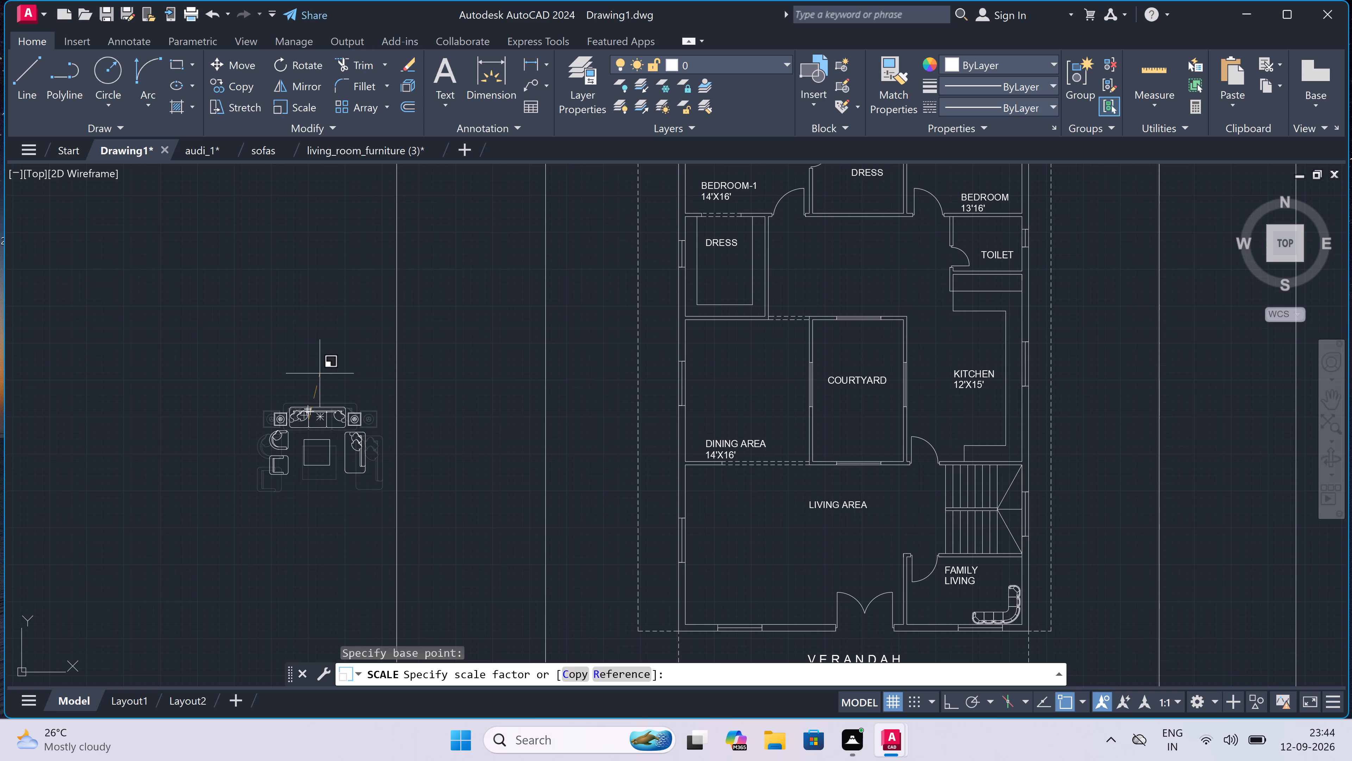
left_click_drag(323, 369, 326, 370)
Rotate the whole sofa set 90° counterclockwise about the three-seater sofa with Ortho on.
left_click_drag(378, 382, 350, 453)
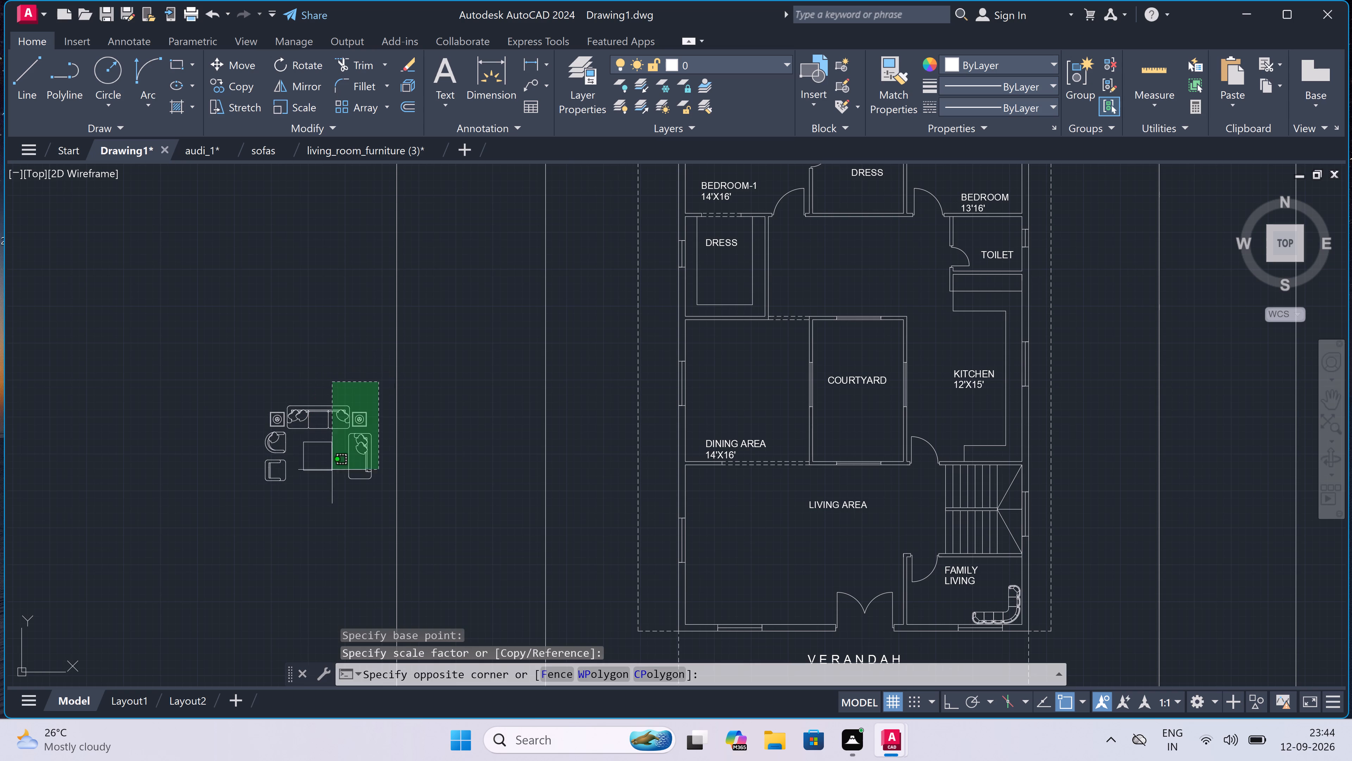
left_click(252, 495)
left_click(295, 64)
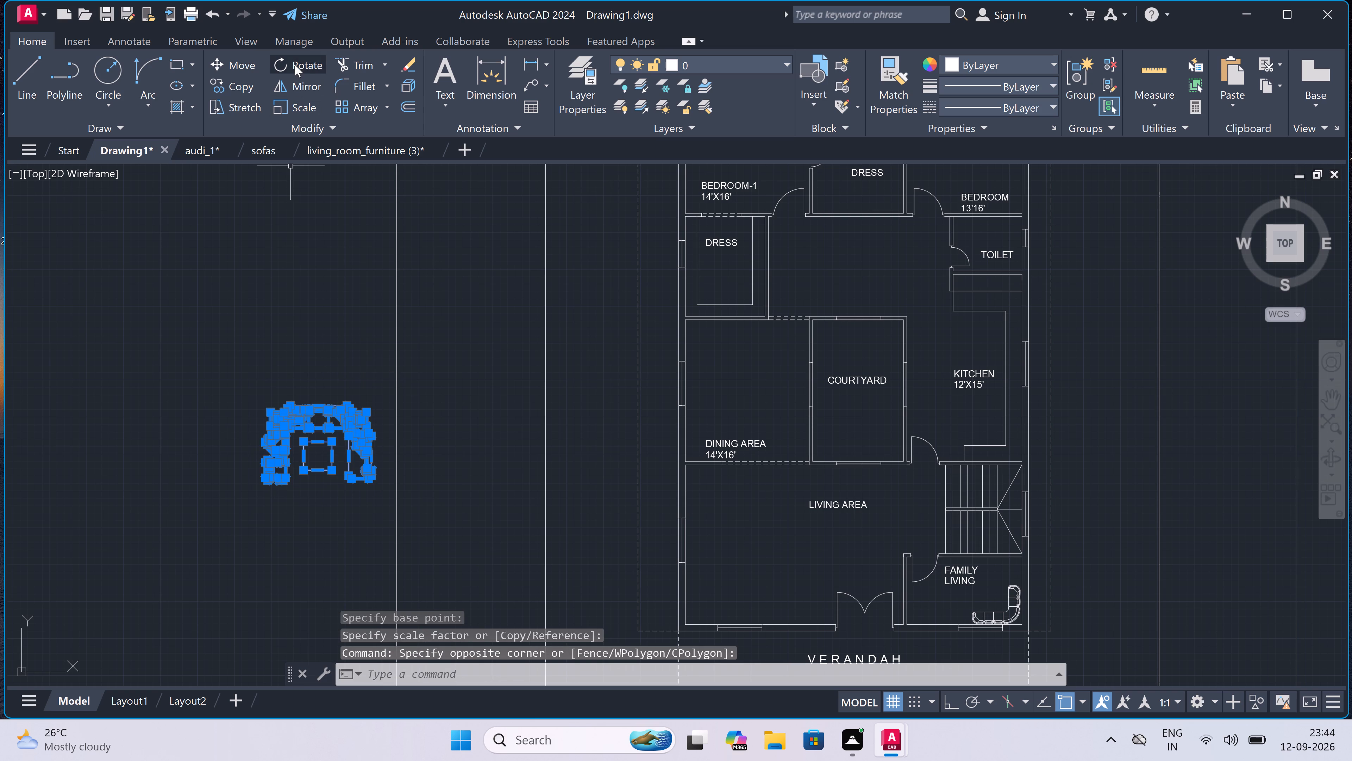
left_click(310, 420)
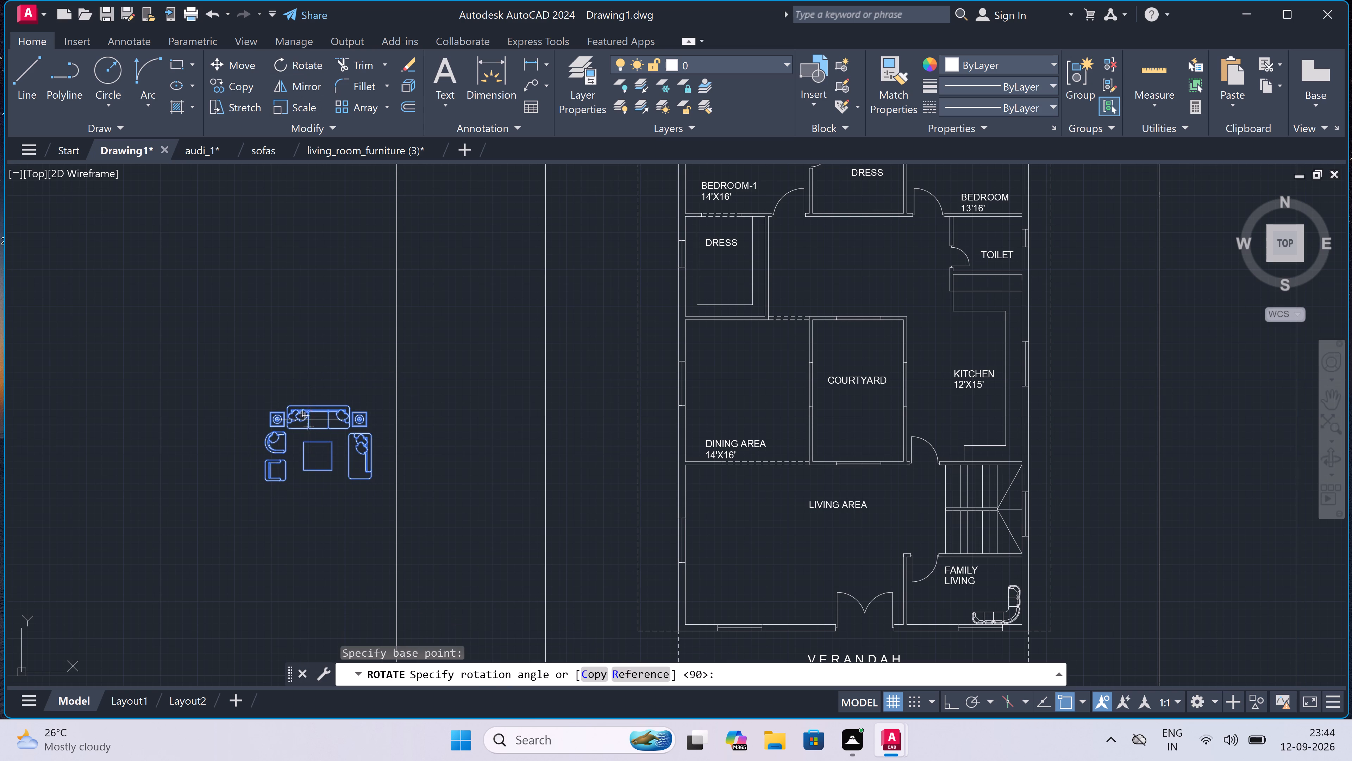
key("F8")
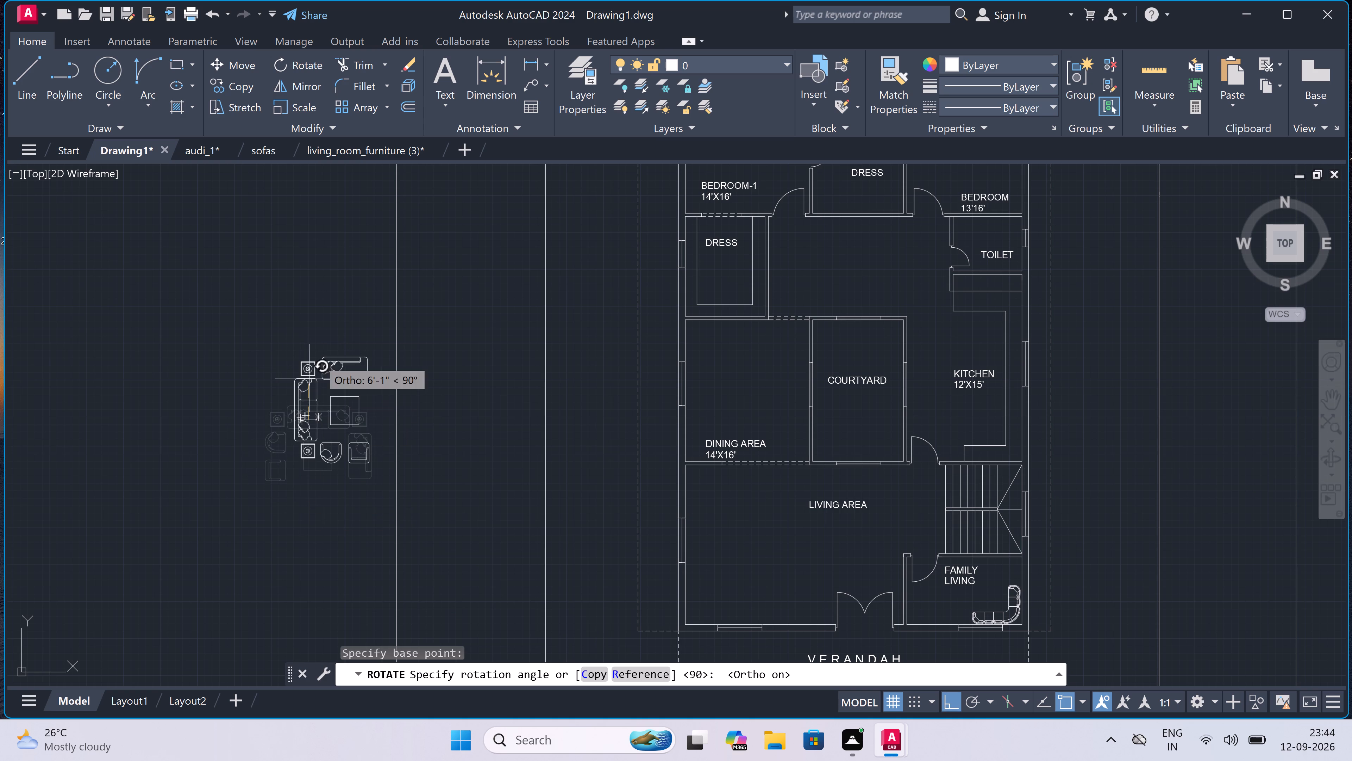
left_click(335, 319)
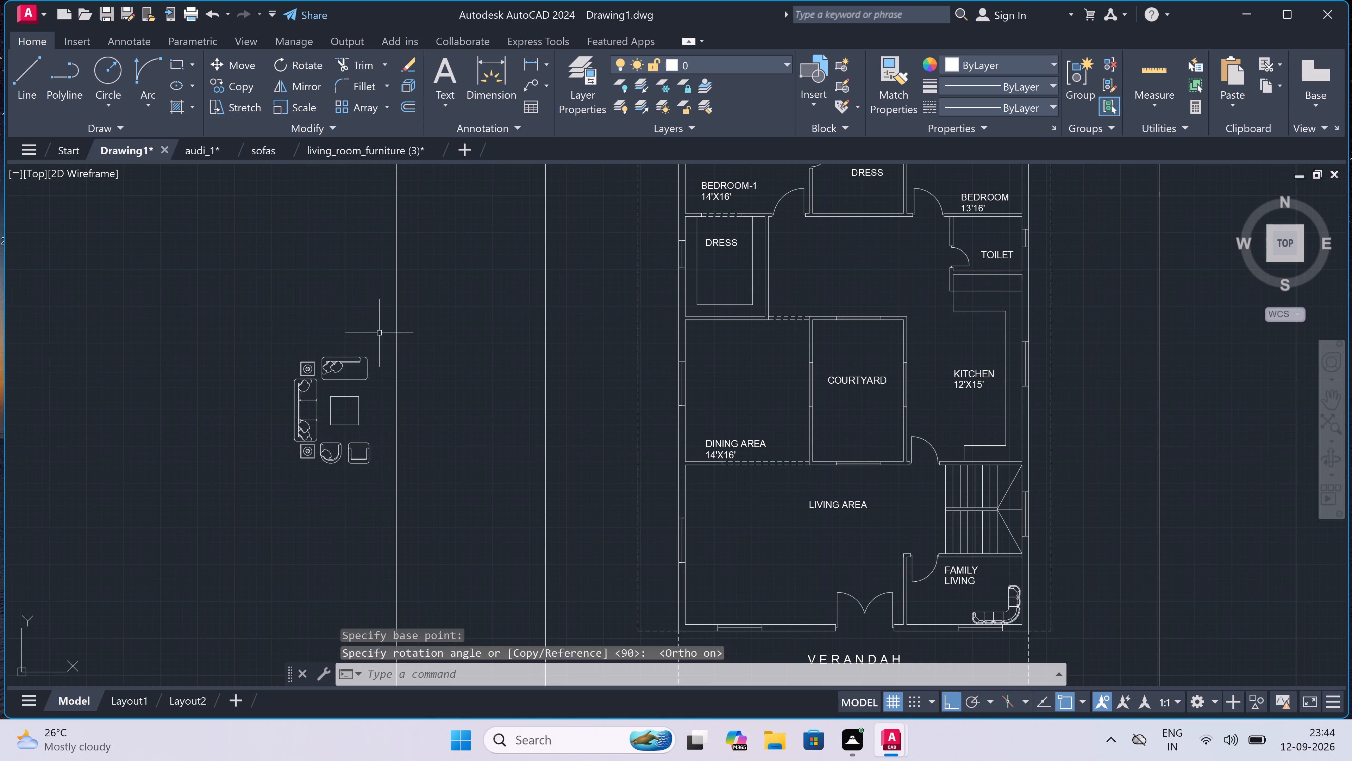
Move the sofa set, with Ortho off, into the Living Area so the three-seater sits against the outer side wall's window.
left_click_drag(381, 333, 378, 360)
left_click(282, 504)
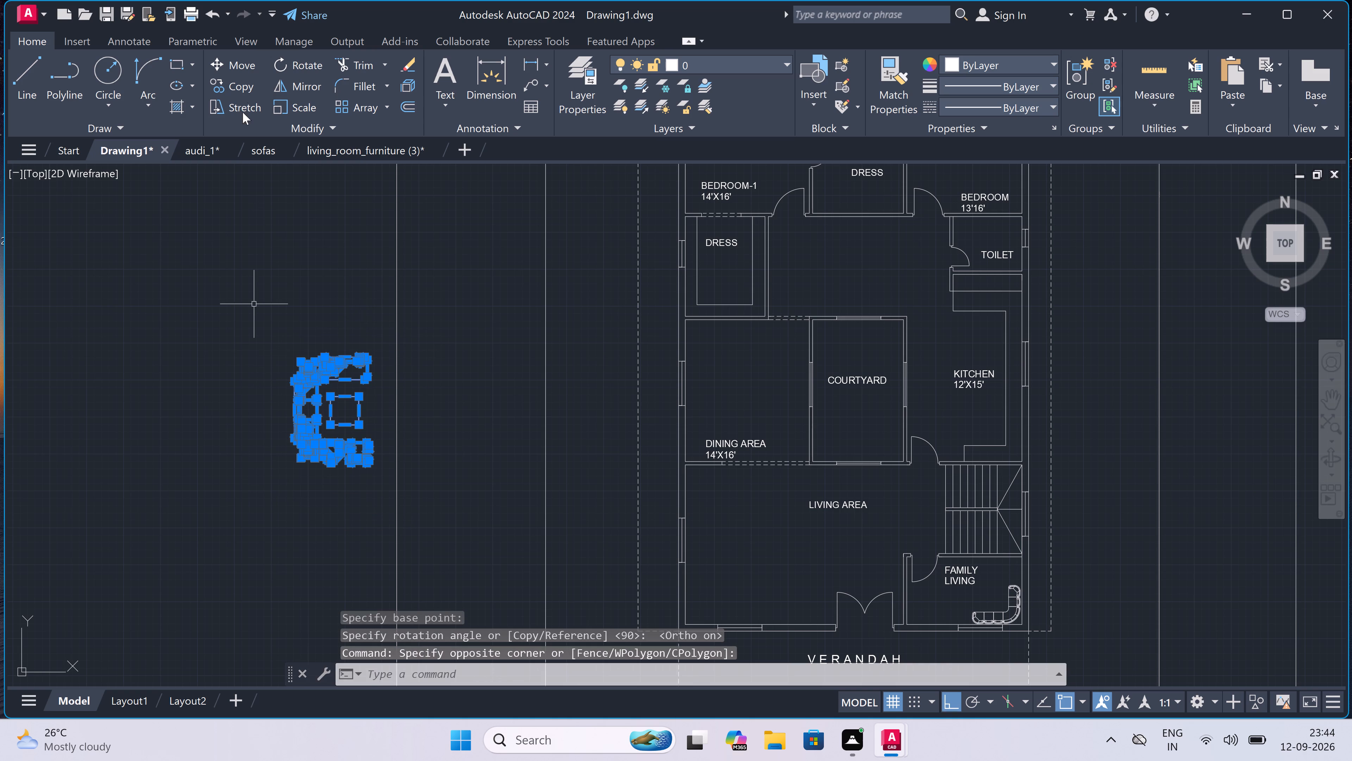
left_click(236, 61)
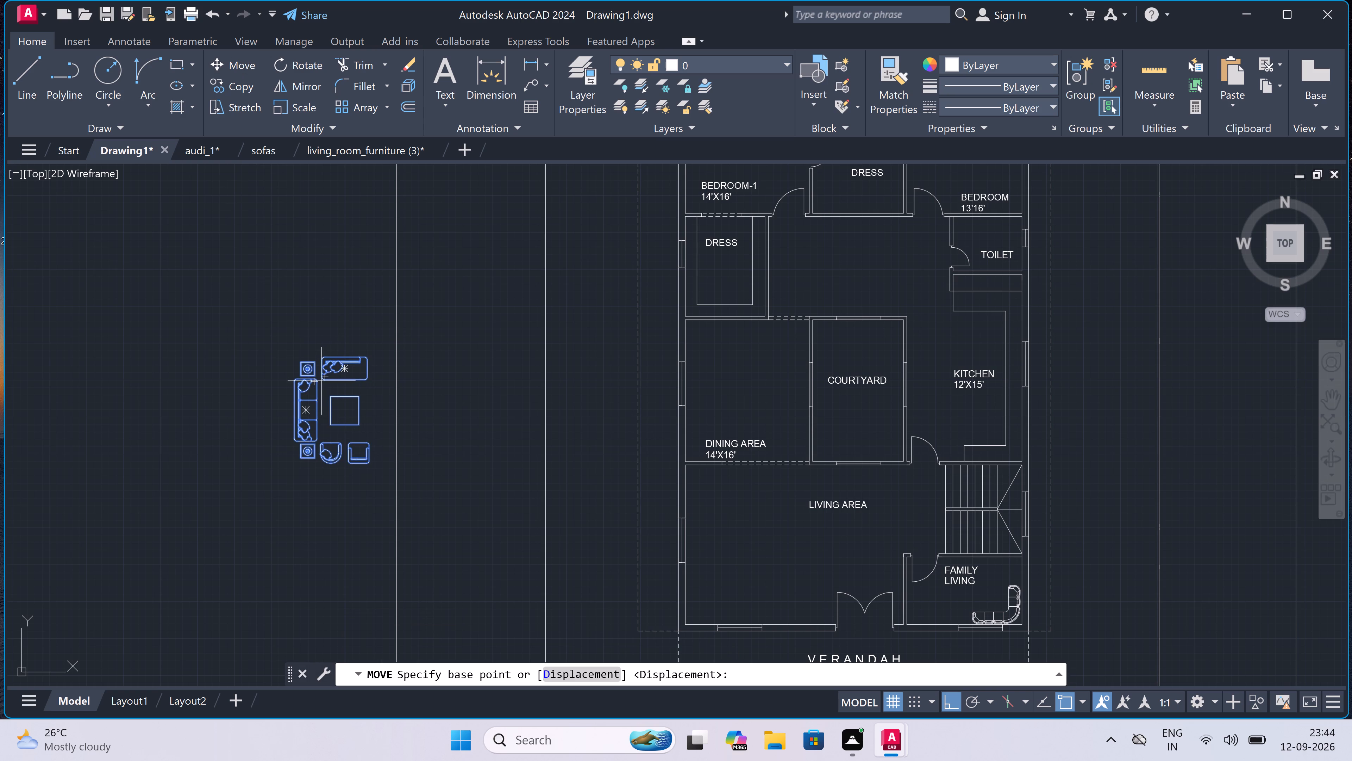
left_click_drag(306, 408, 353, 412)
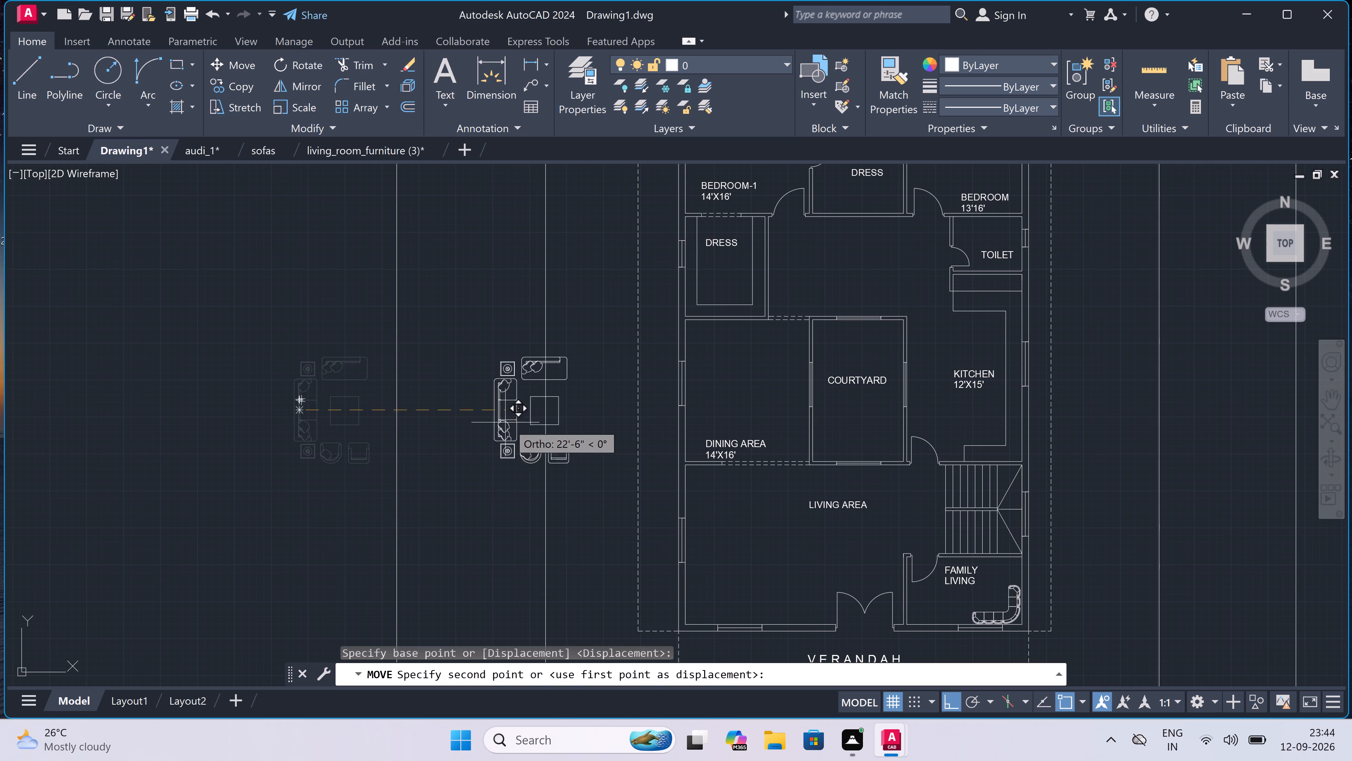
key("F8")
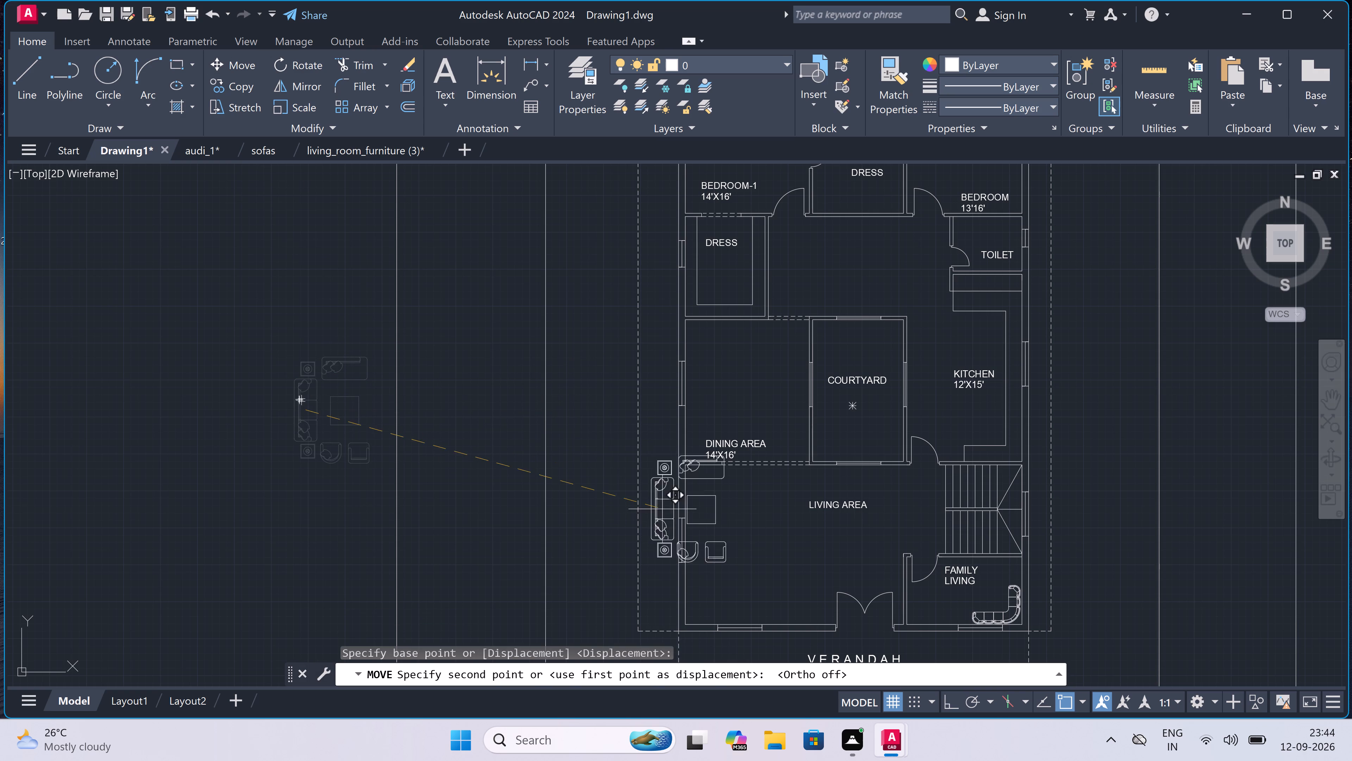
scroll(720, 542, "up", 2)
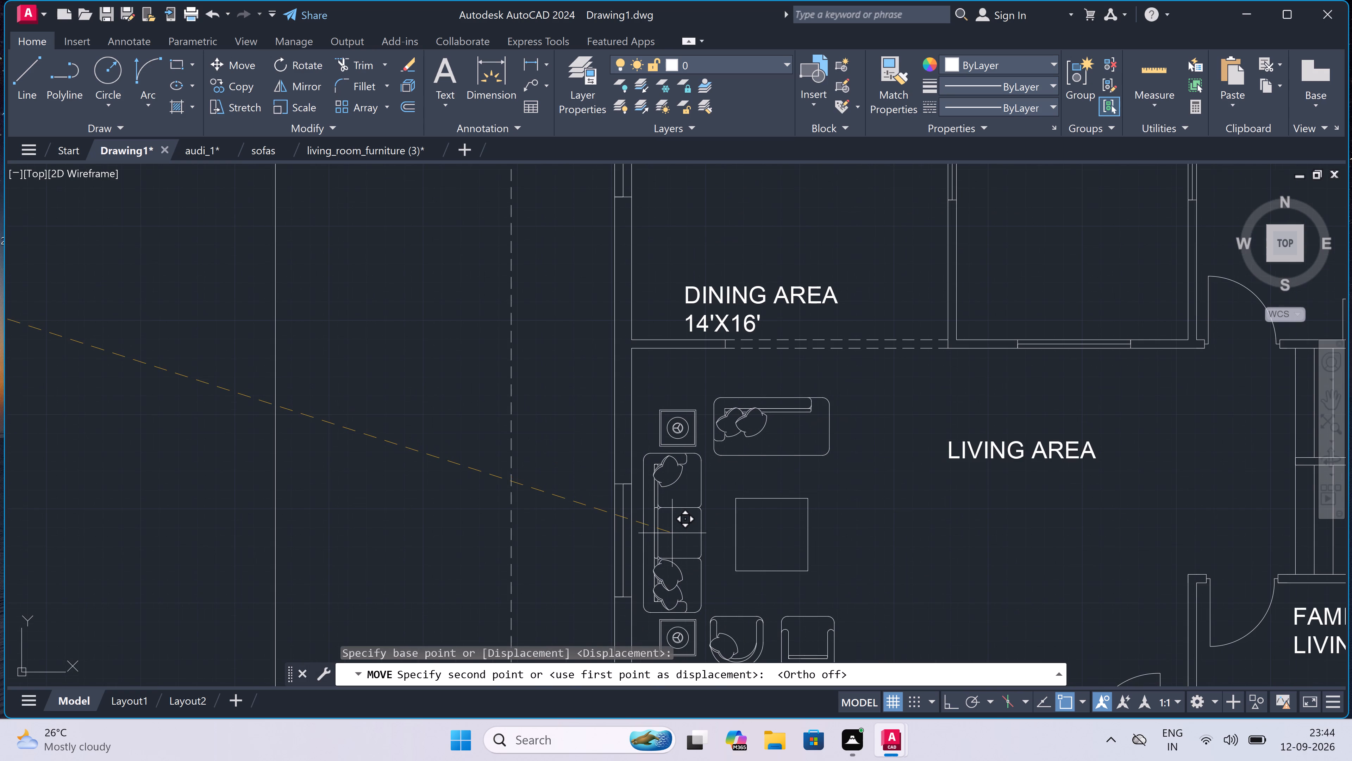
left_click(668, 536)
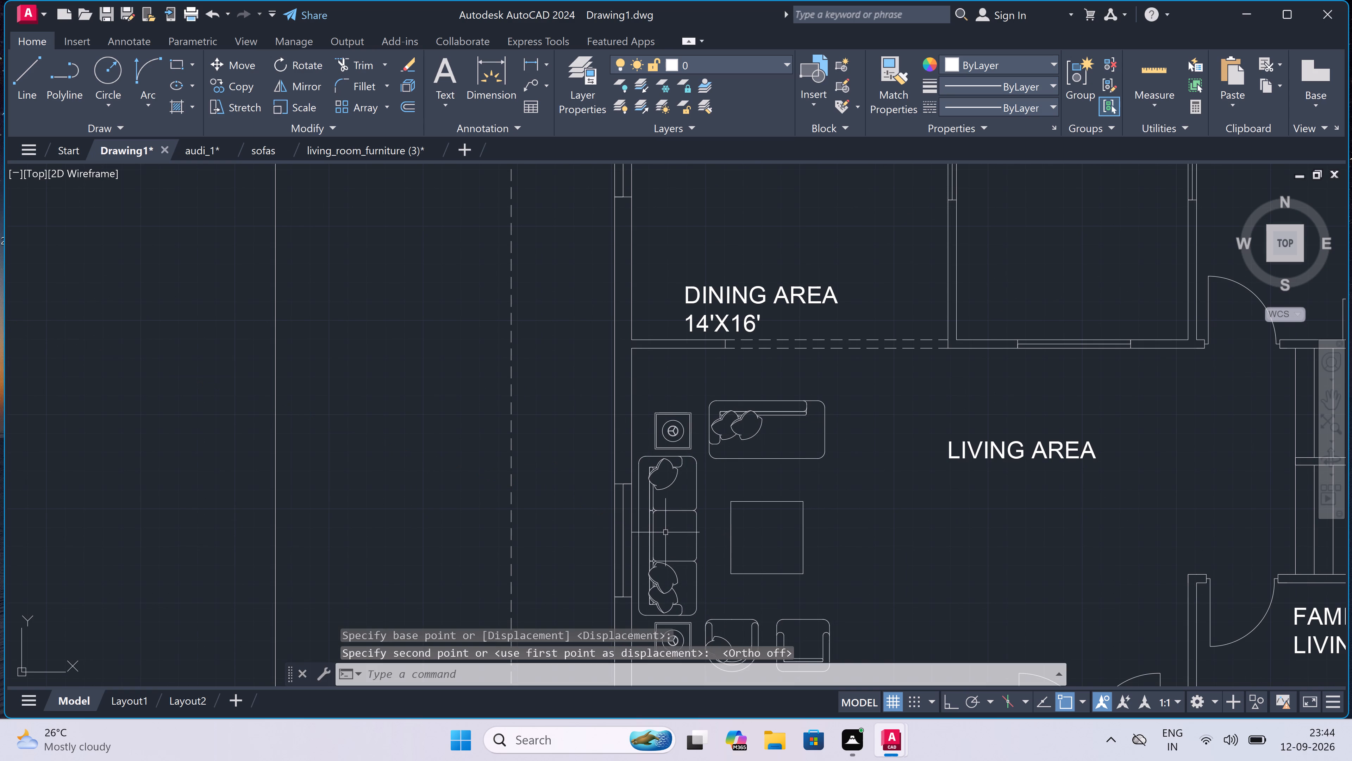
Open the recent drawing beds_plan (4).dwg.
scroll(548, 330, "down", 6)
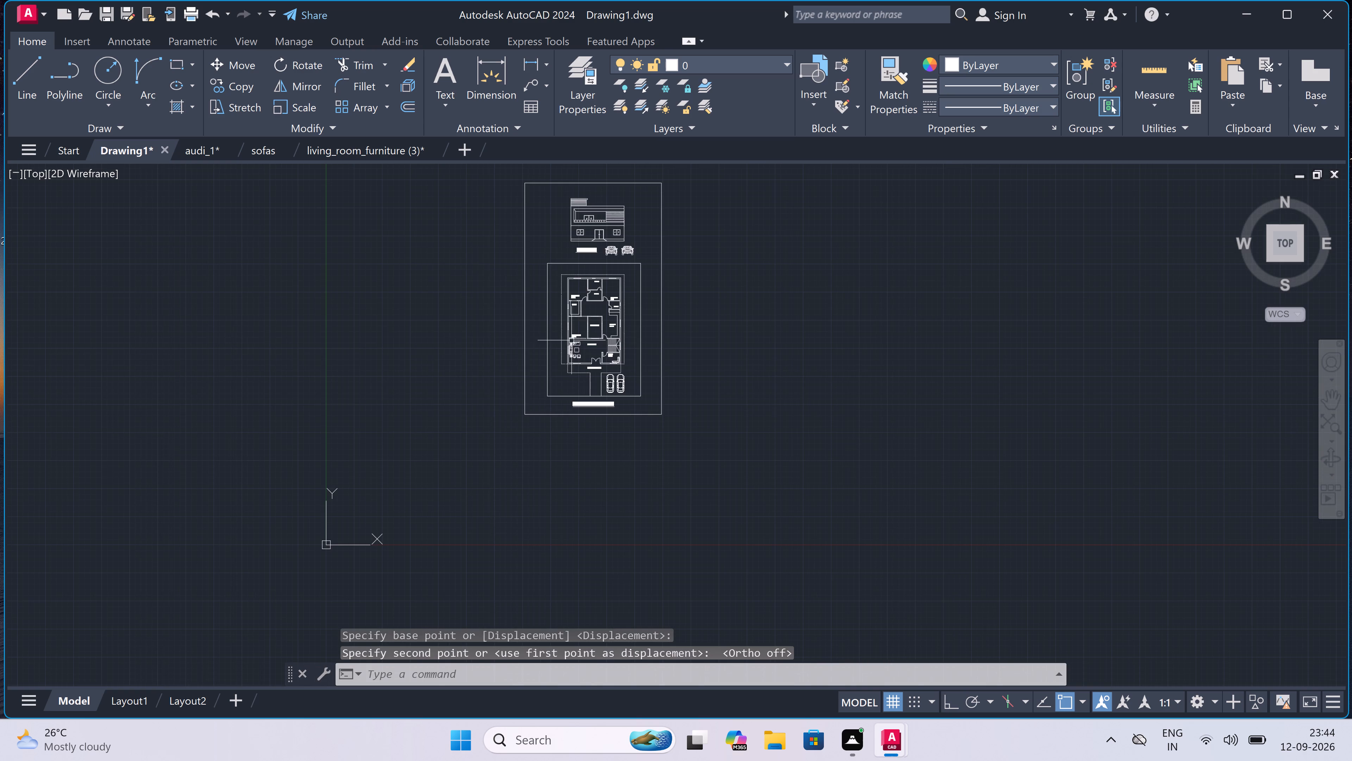
scroll(580, 305, "up", 3)
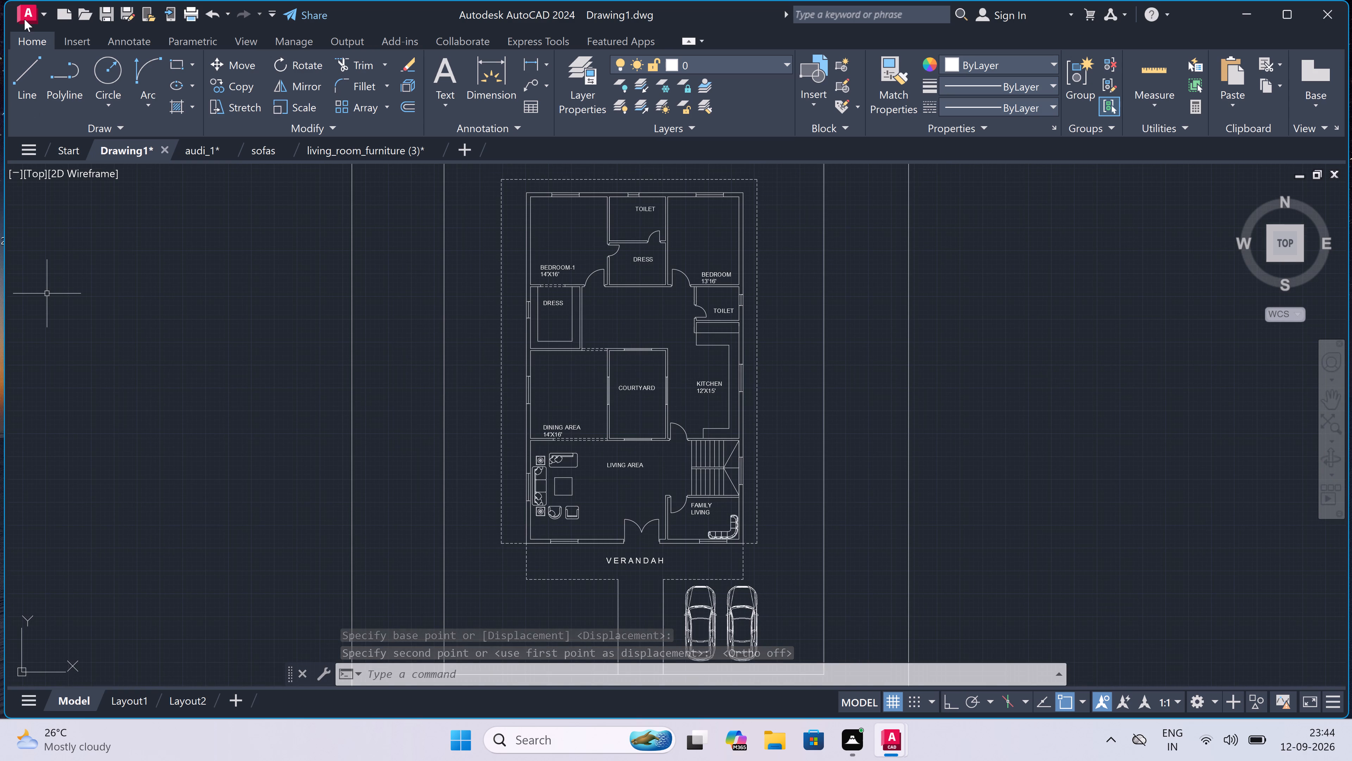
left_click(25, 14)
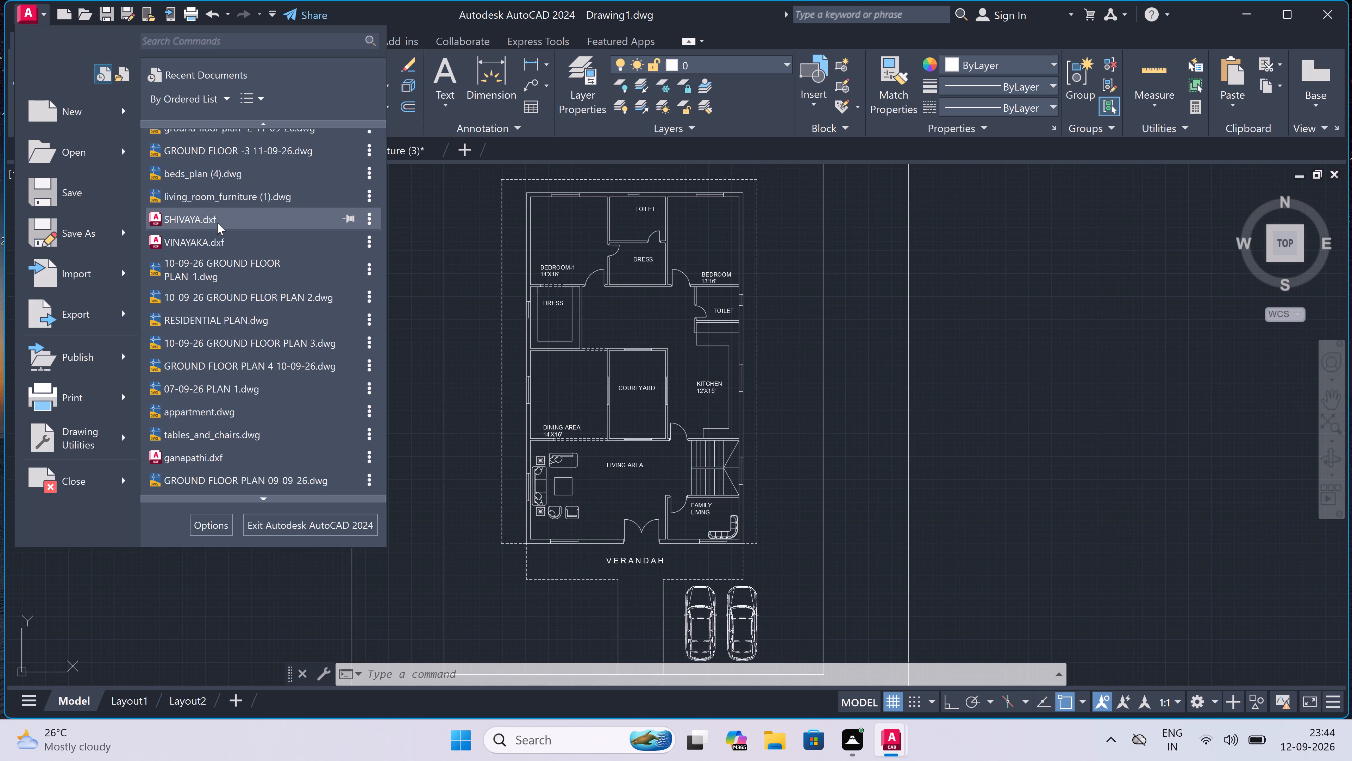
double_click(226, 165)
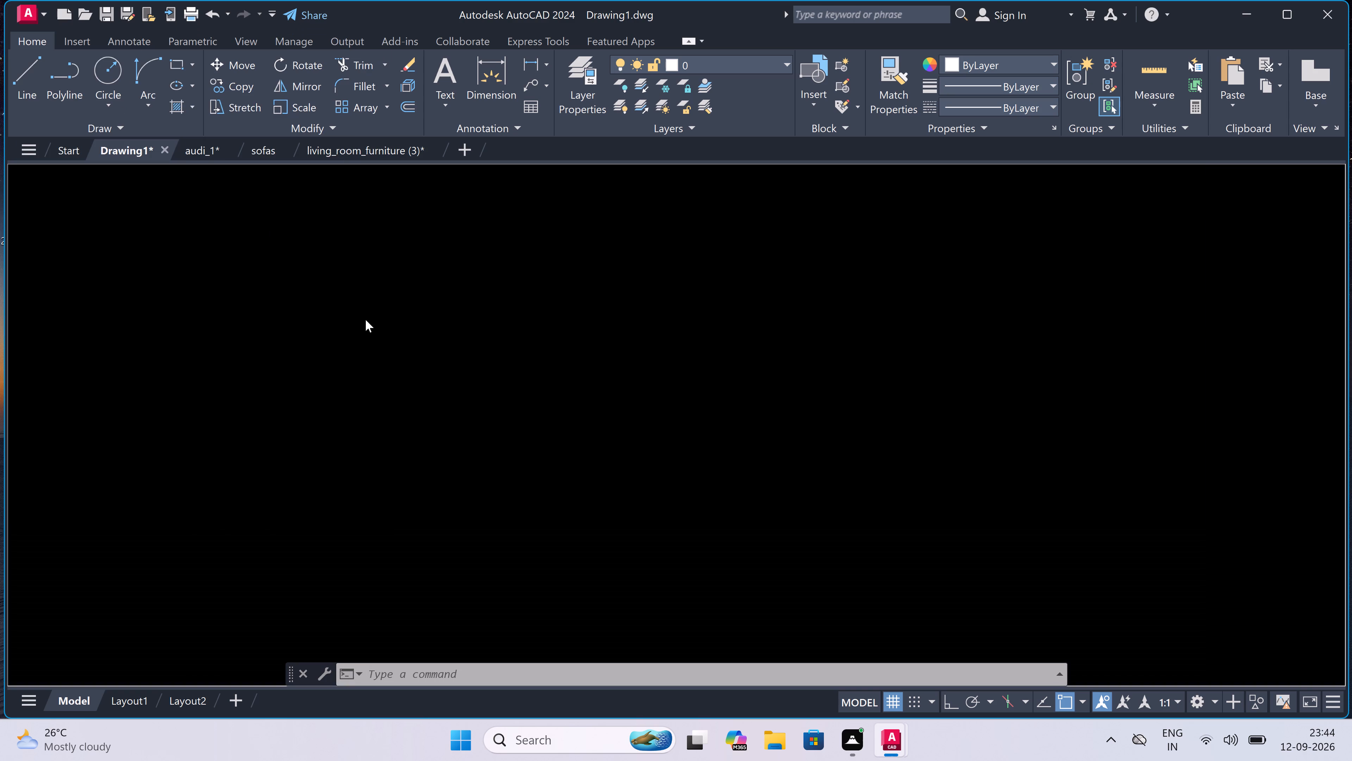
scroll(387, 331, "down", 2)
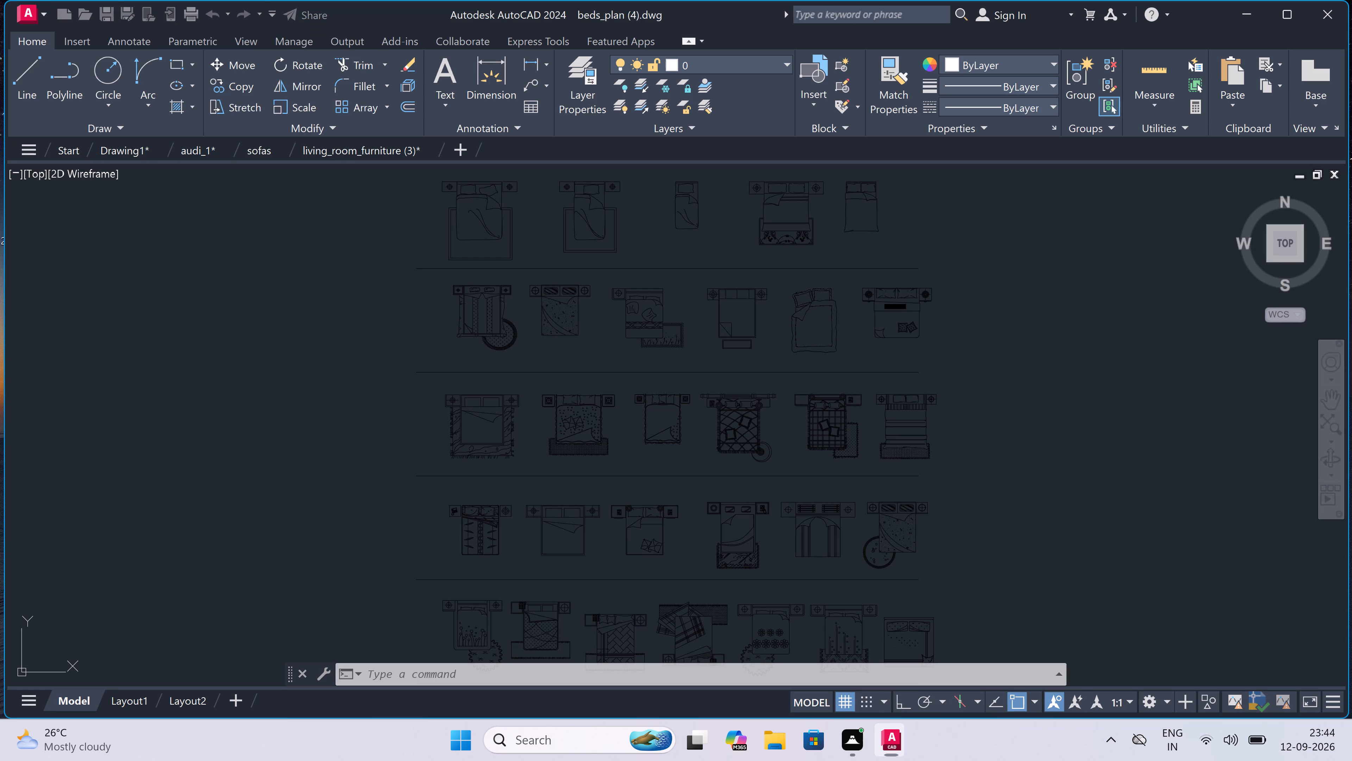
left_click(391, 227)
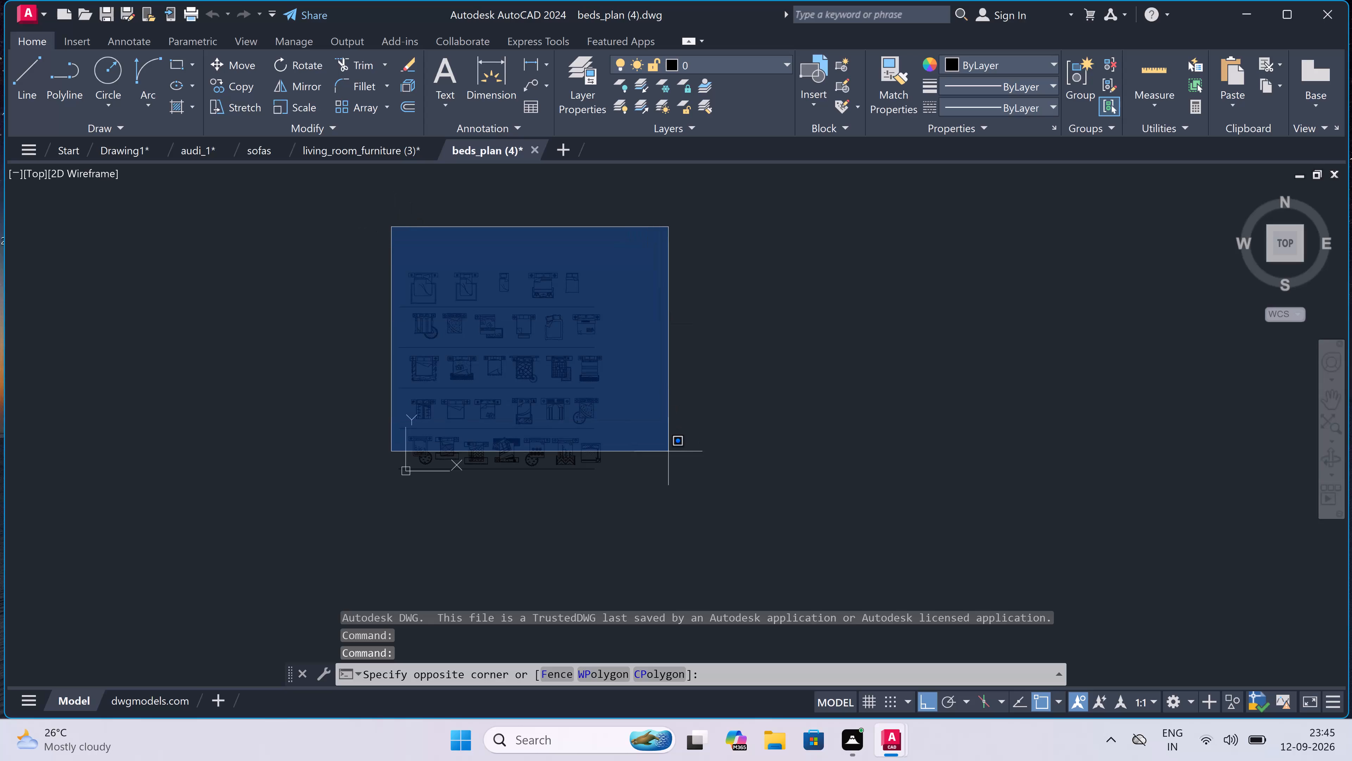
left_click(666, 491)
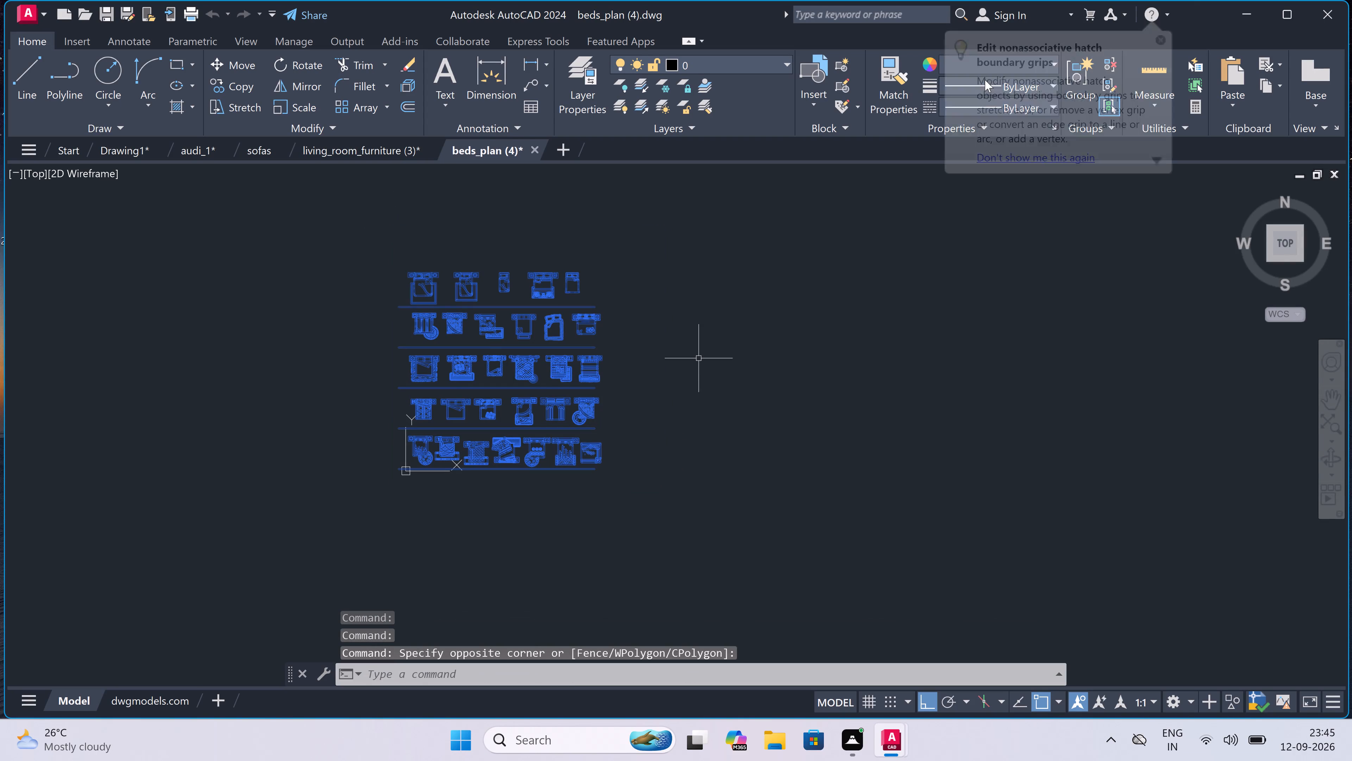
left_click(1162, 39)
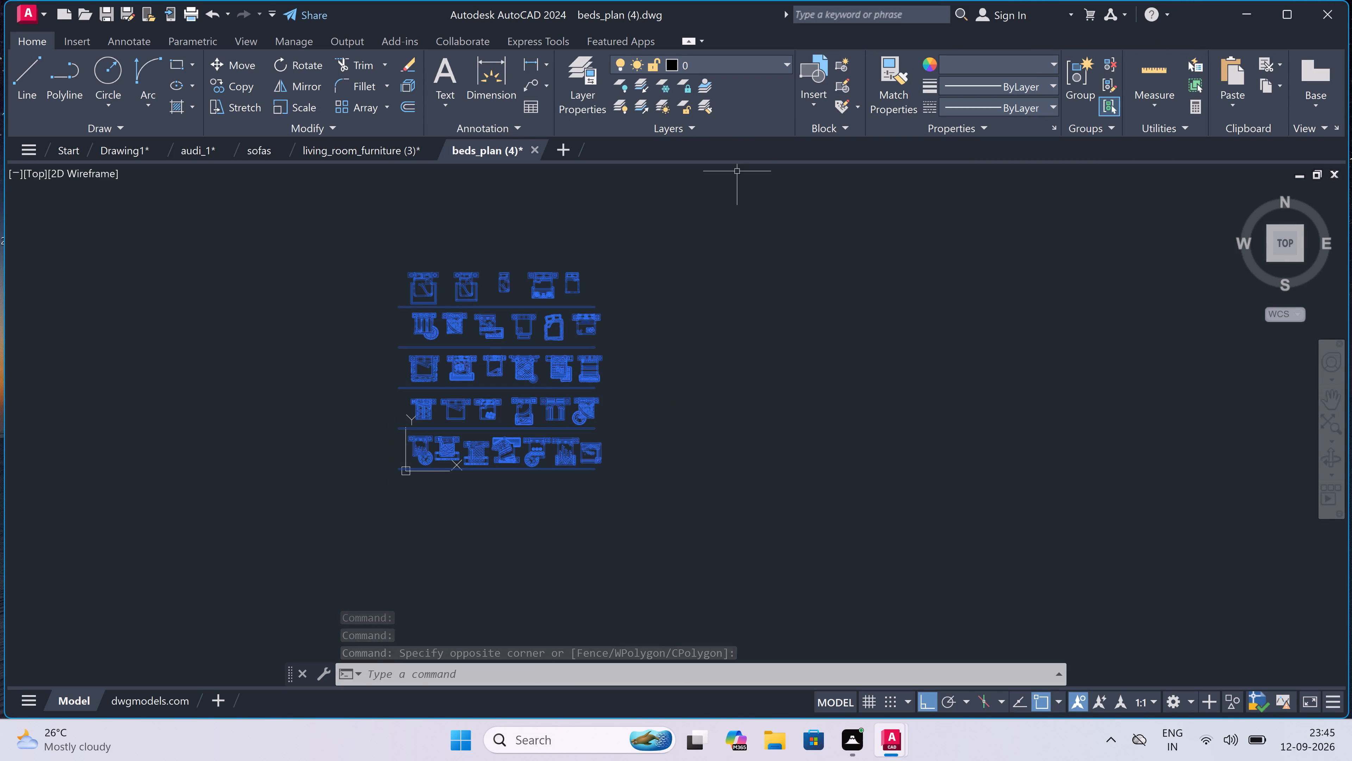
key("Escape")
Set the colour of all the bed blocks in the drawing to ByBlock.
left_click_drag(705, 221, 587, 303)
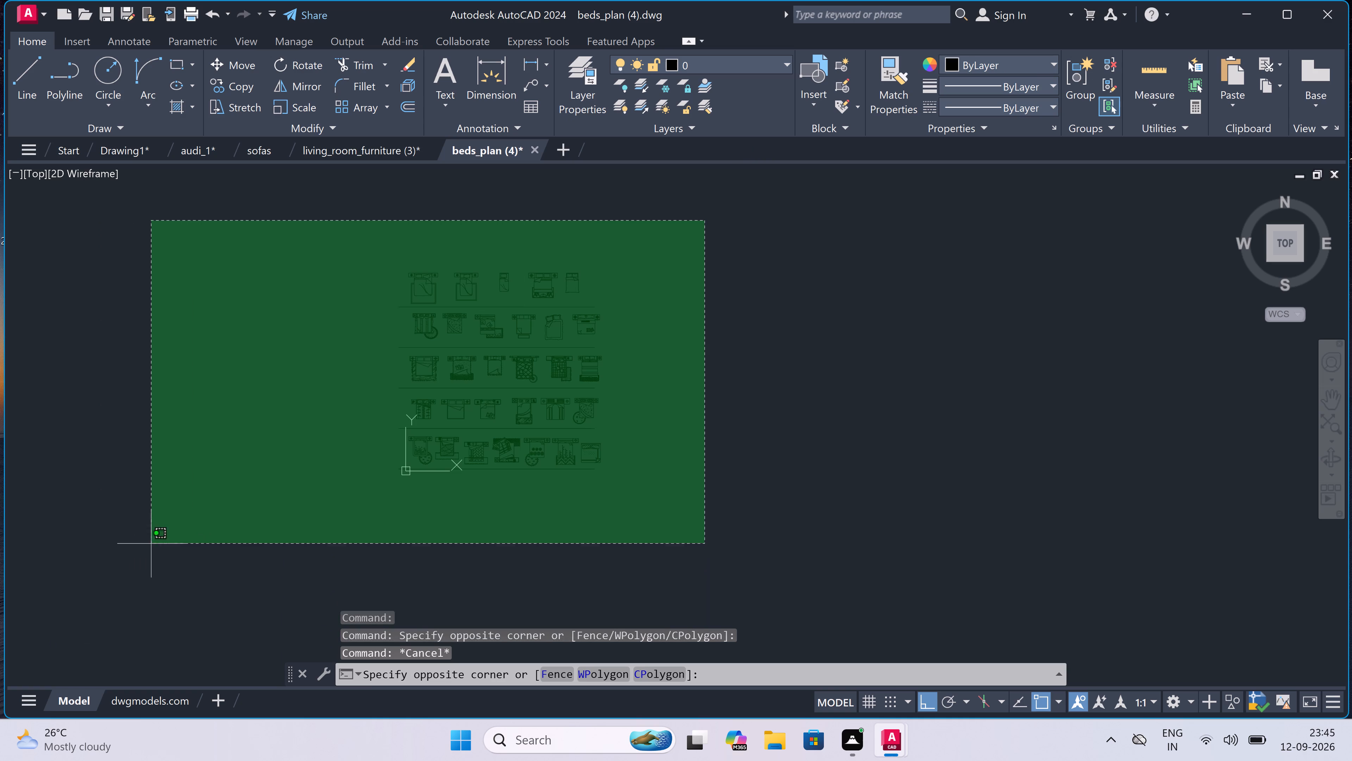
left_click(162, 529)
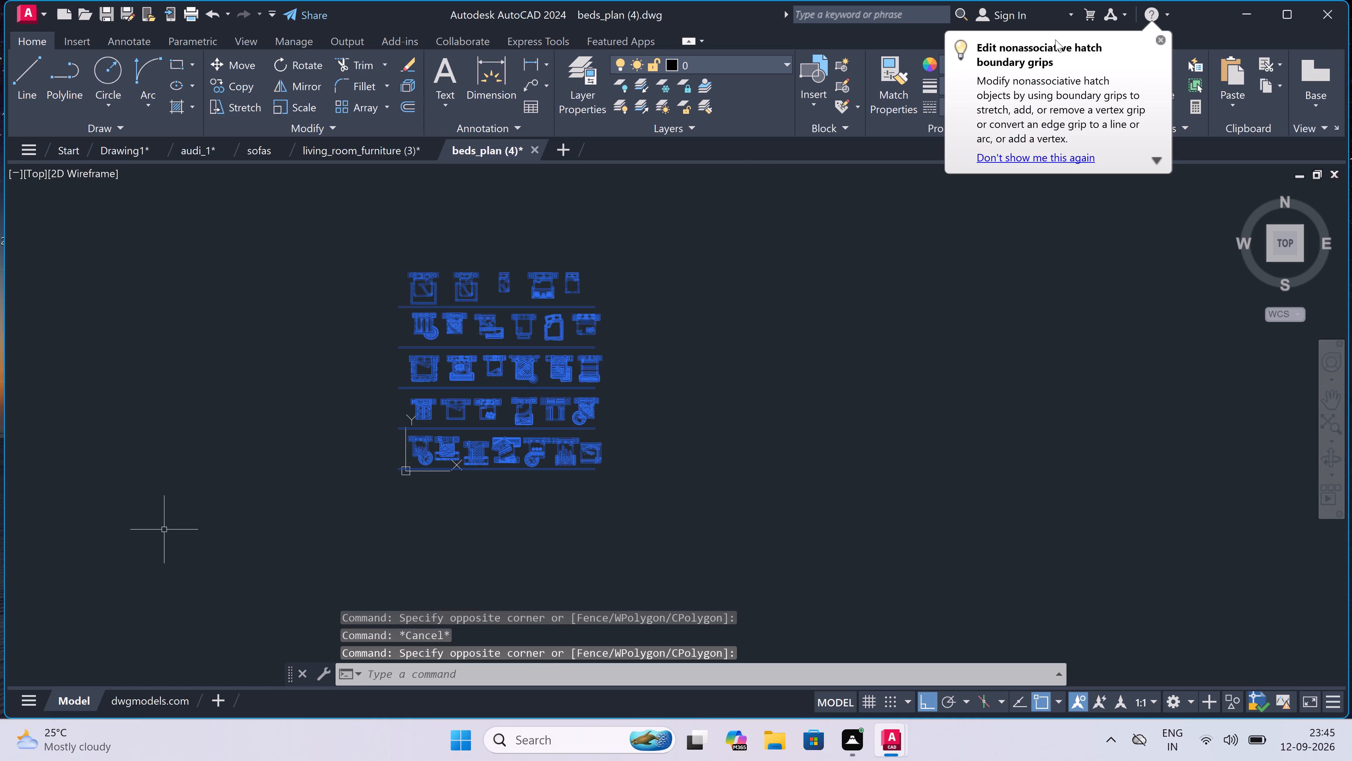
left_click(1162, 38)
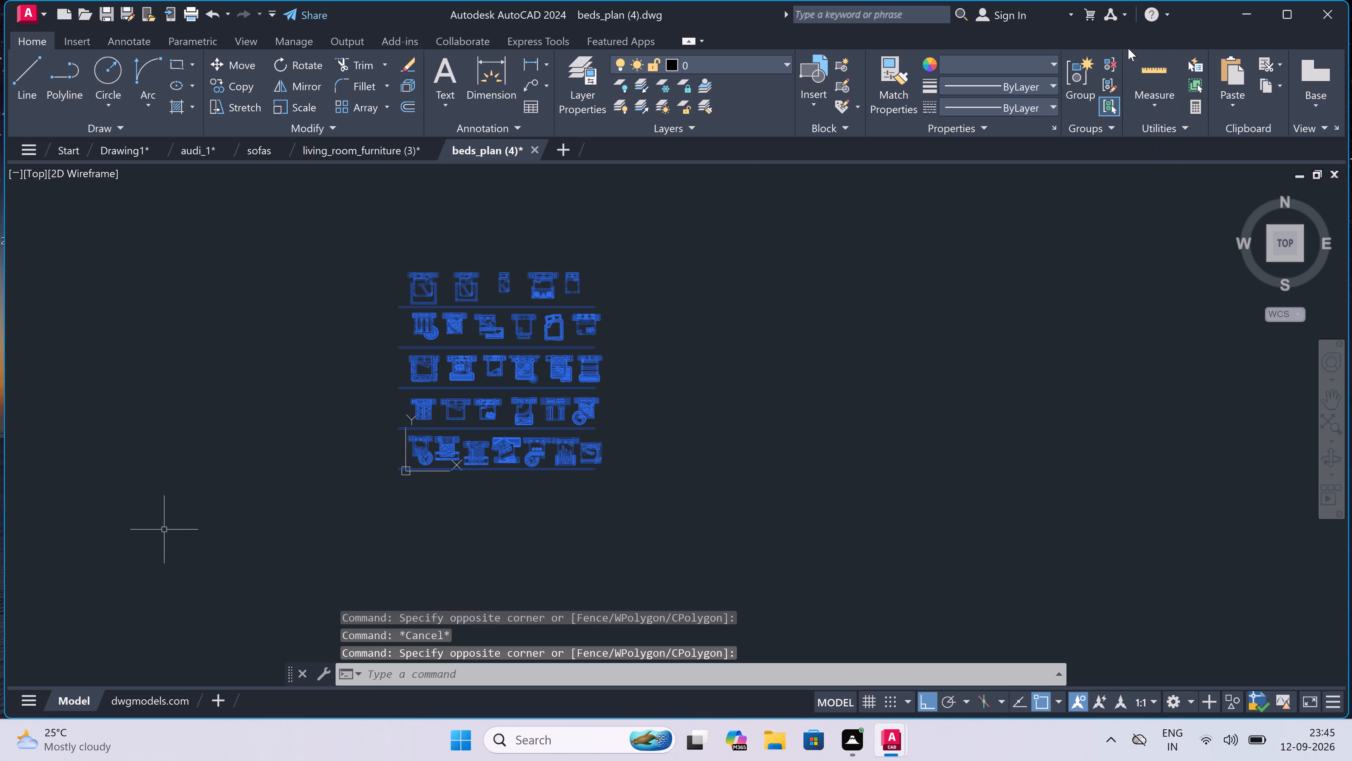
left_click(996, 69)
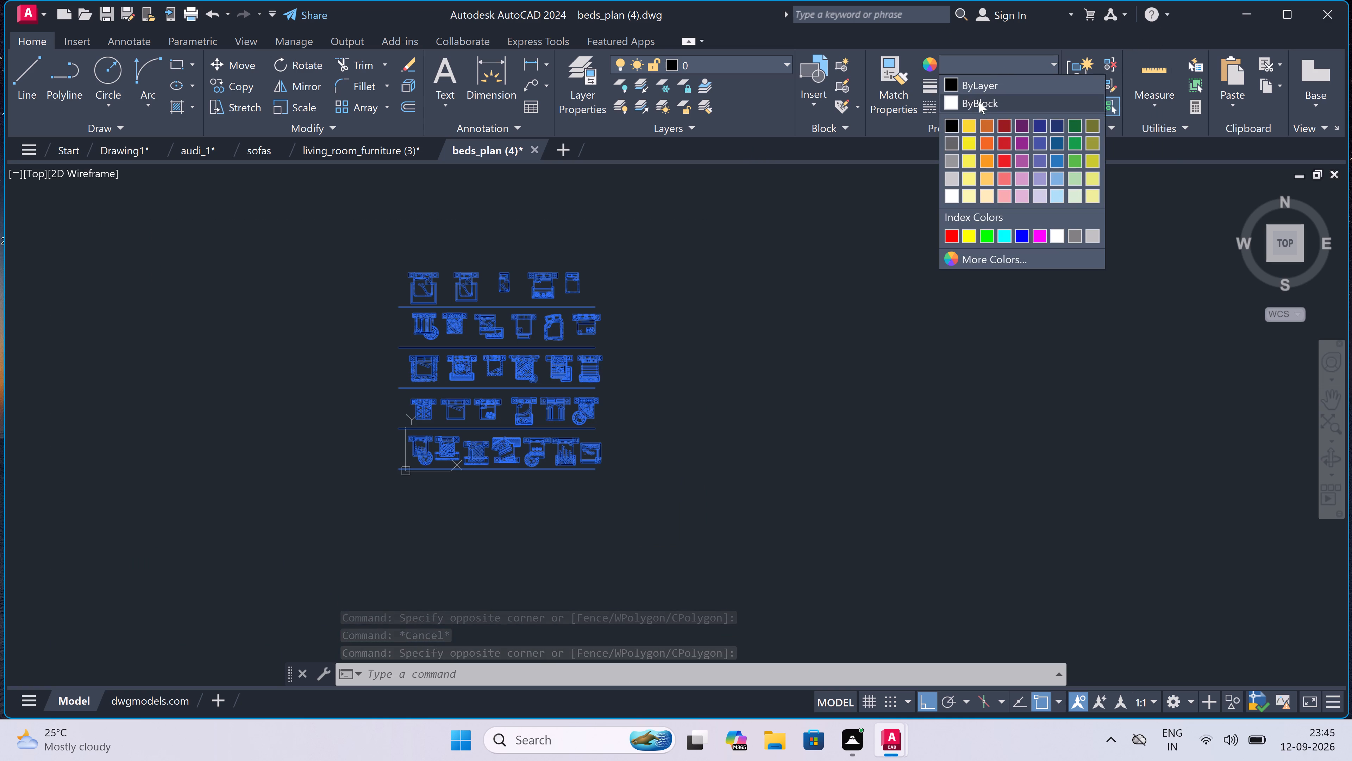
left_click(980, 100)
key("Escape")
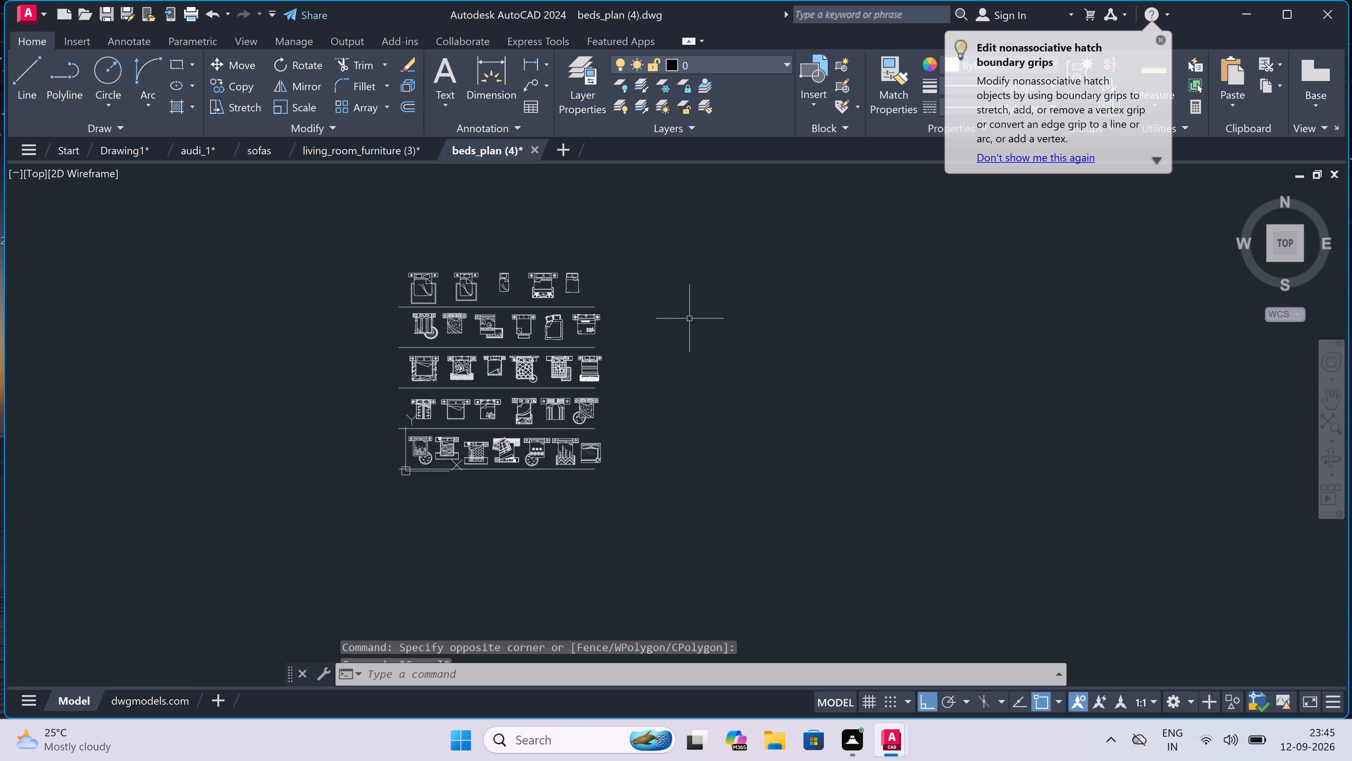
Examine the rows of bed blocks to find a suitable bed for the house plan.
scroll(608, 366, "up", 2)
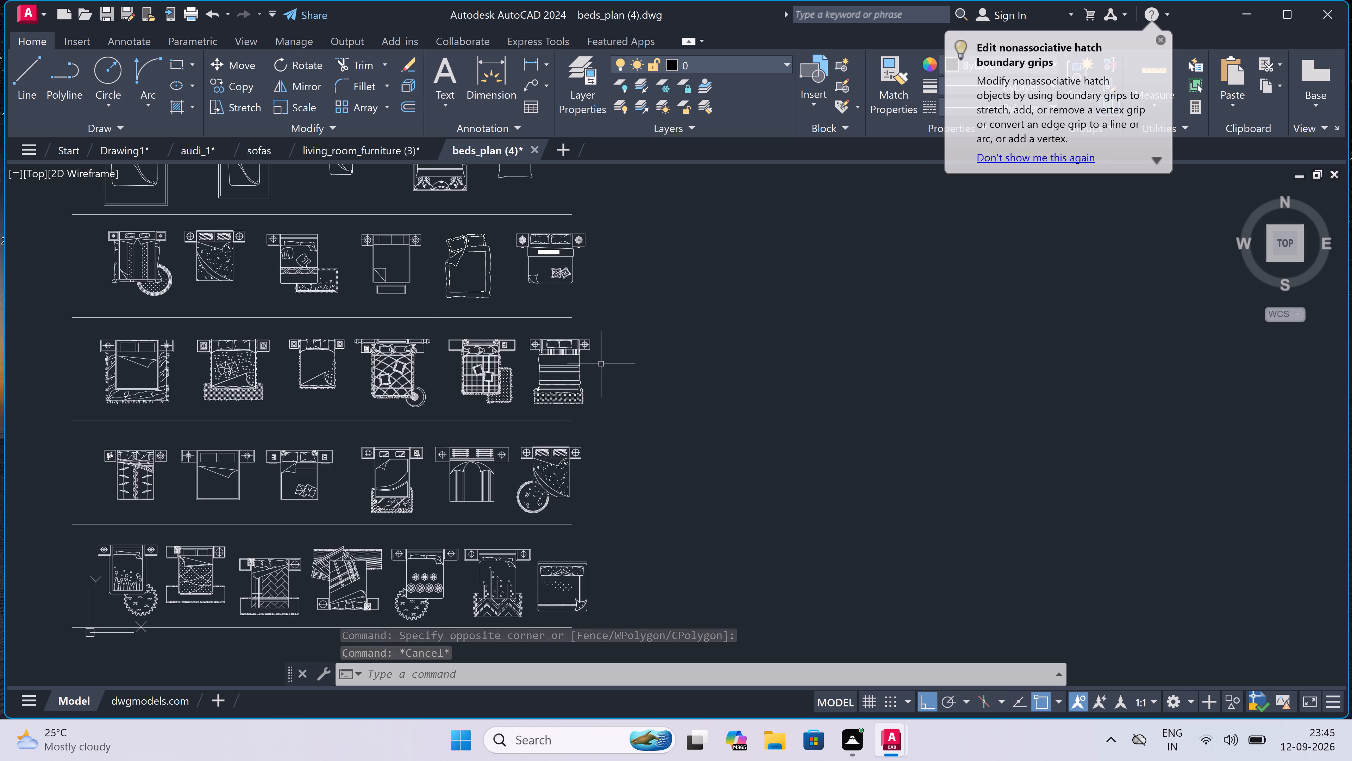
scroll(464, 262, "down", 2)
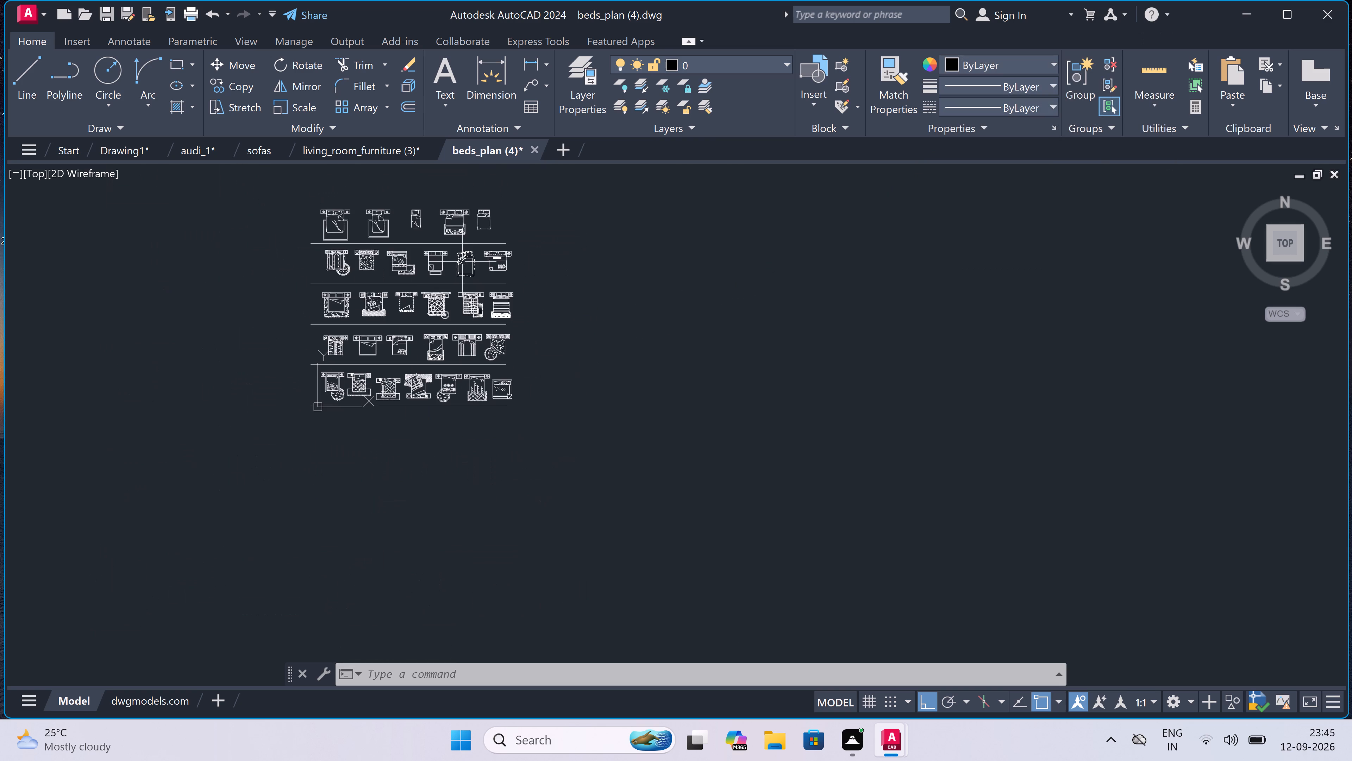
scroll(422, 225, "up", 2)
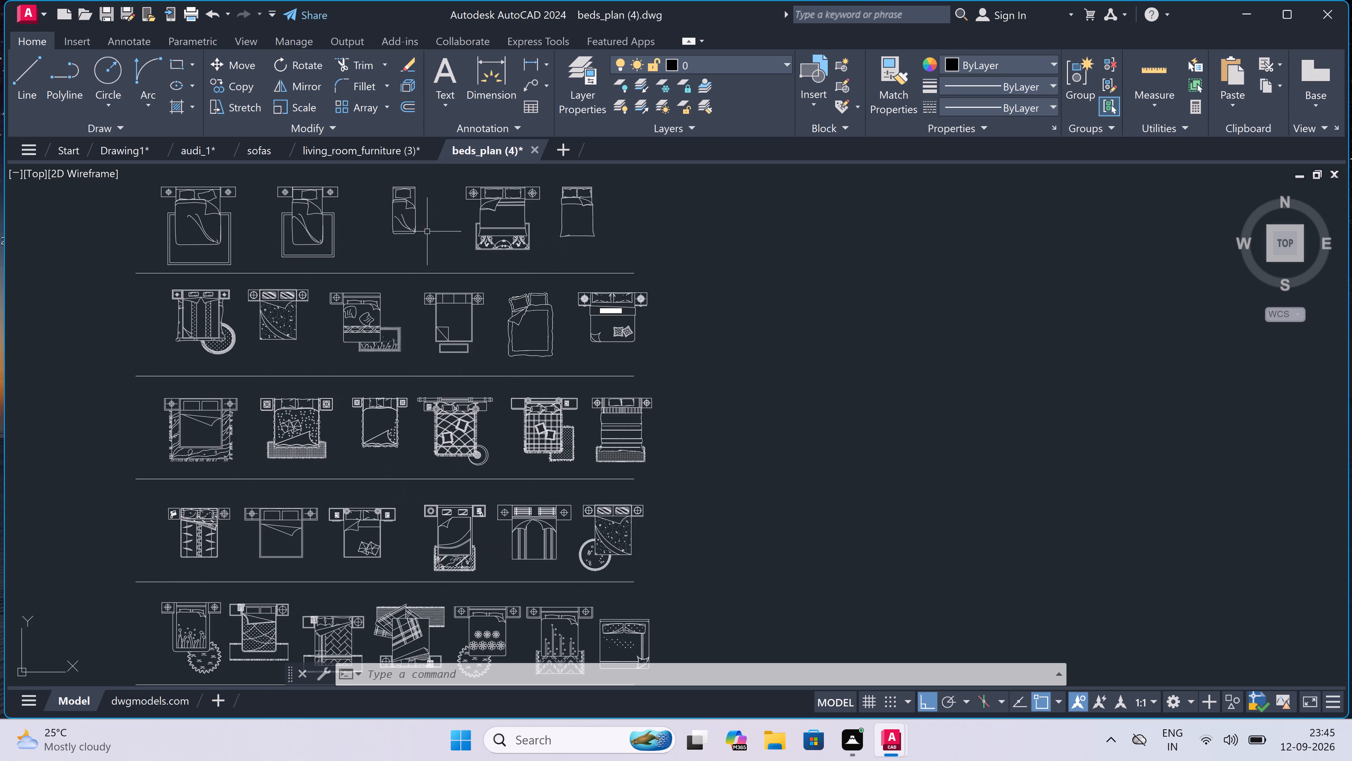
scroll(435, 243, "down", 1)
scroll(501, 212, "up", 1)
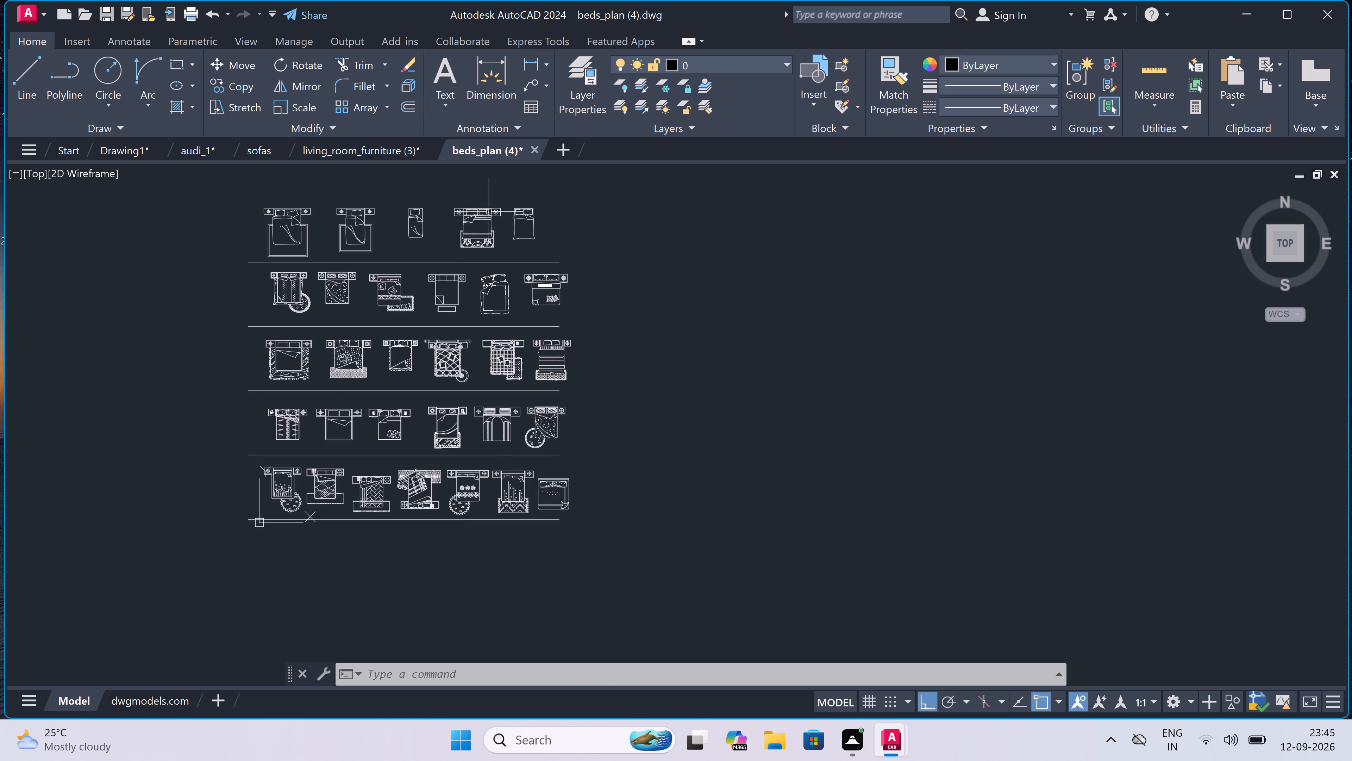
scroll(501, 212, "up", 2)
scroll(622, 196, "up", 2)
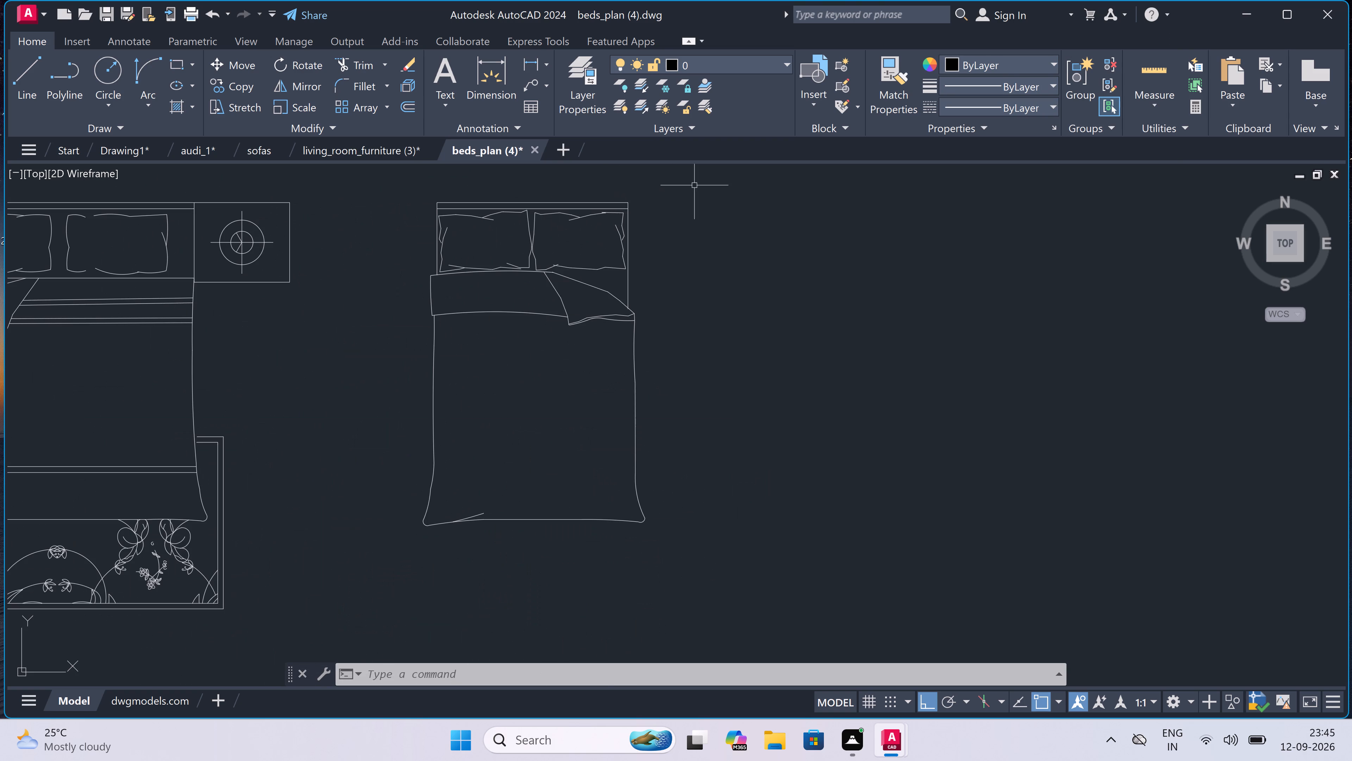
left_click_drag(702, 181, 577, 301)
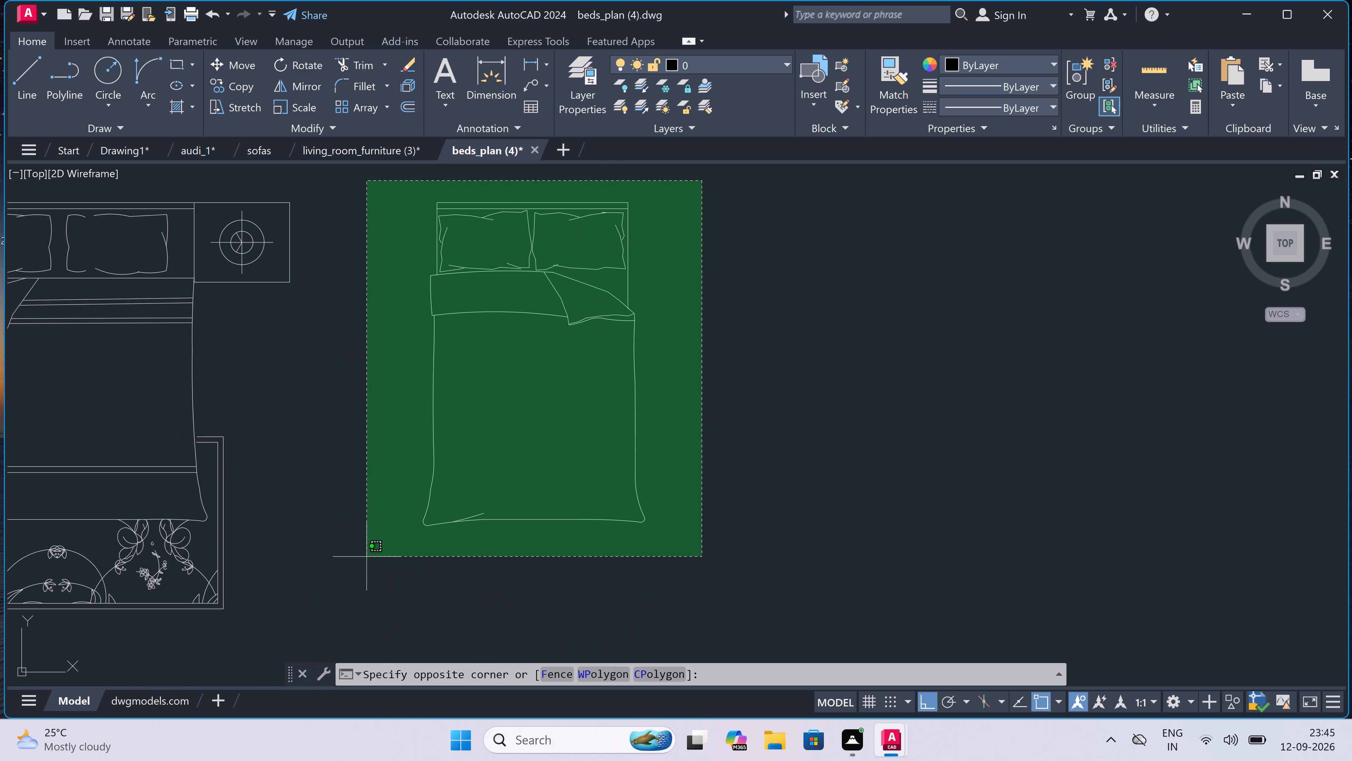
key("Escape")
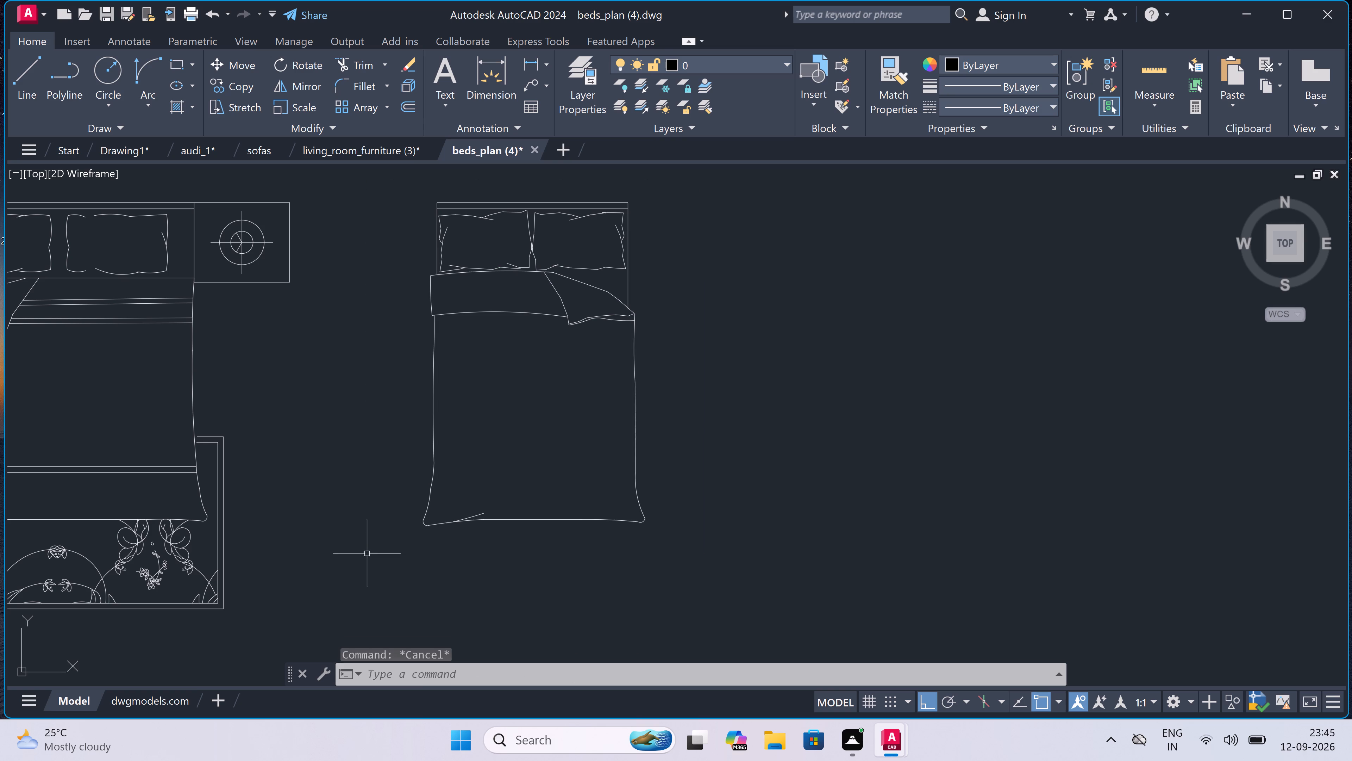
scroll(451, 495, "down", 4)
scroll(402, 513, "up", 2)
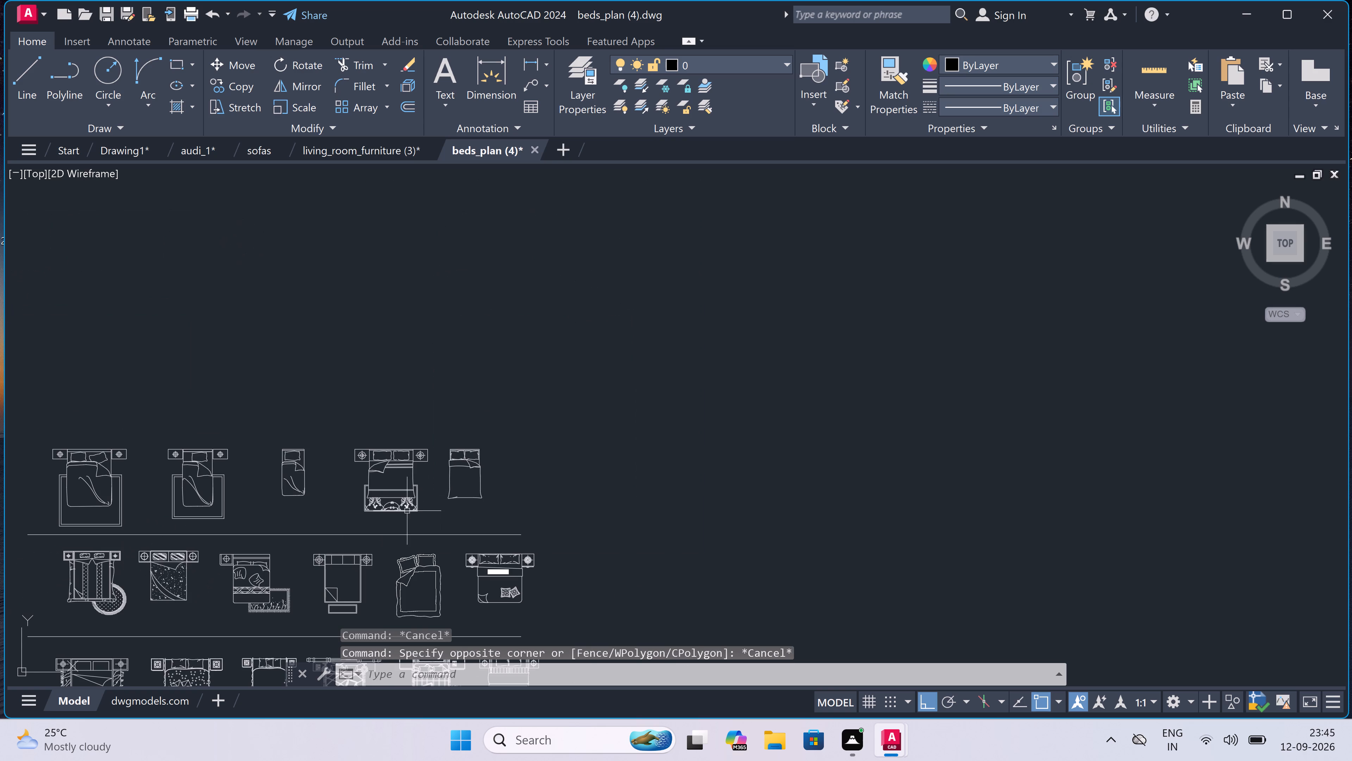
scroll(402, 513, "down", 2)
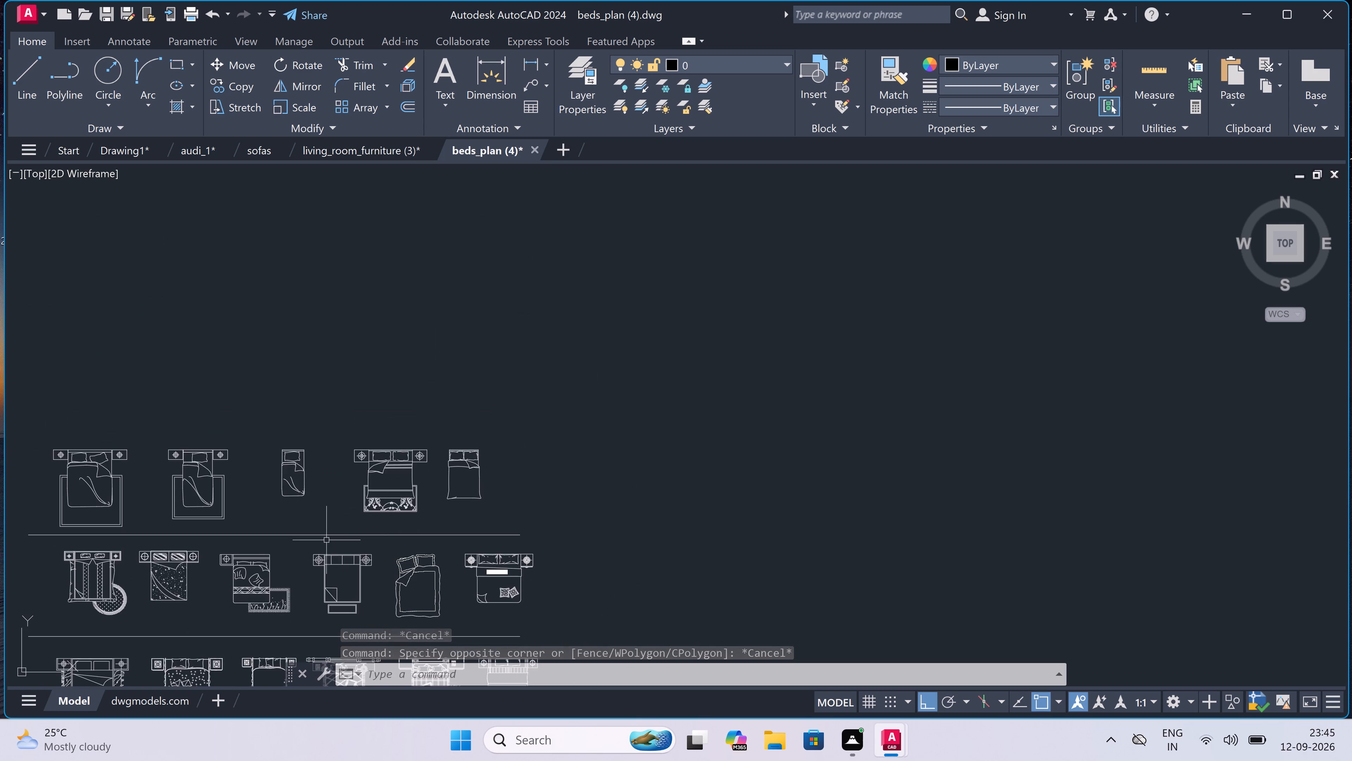
scroll(326, 540, "down", 1)
scroll(339, 615, "up", 3)
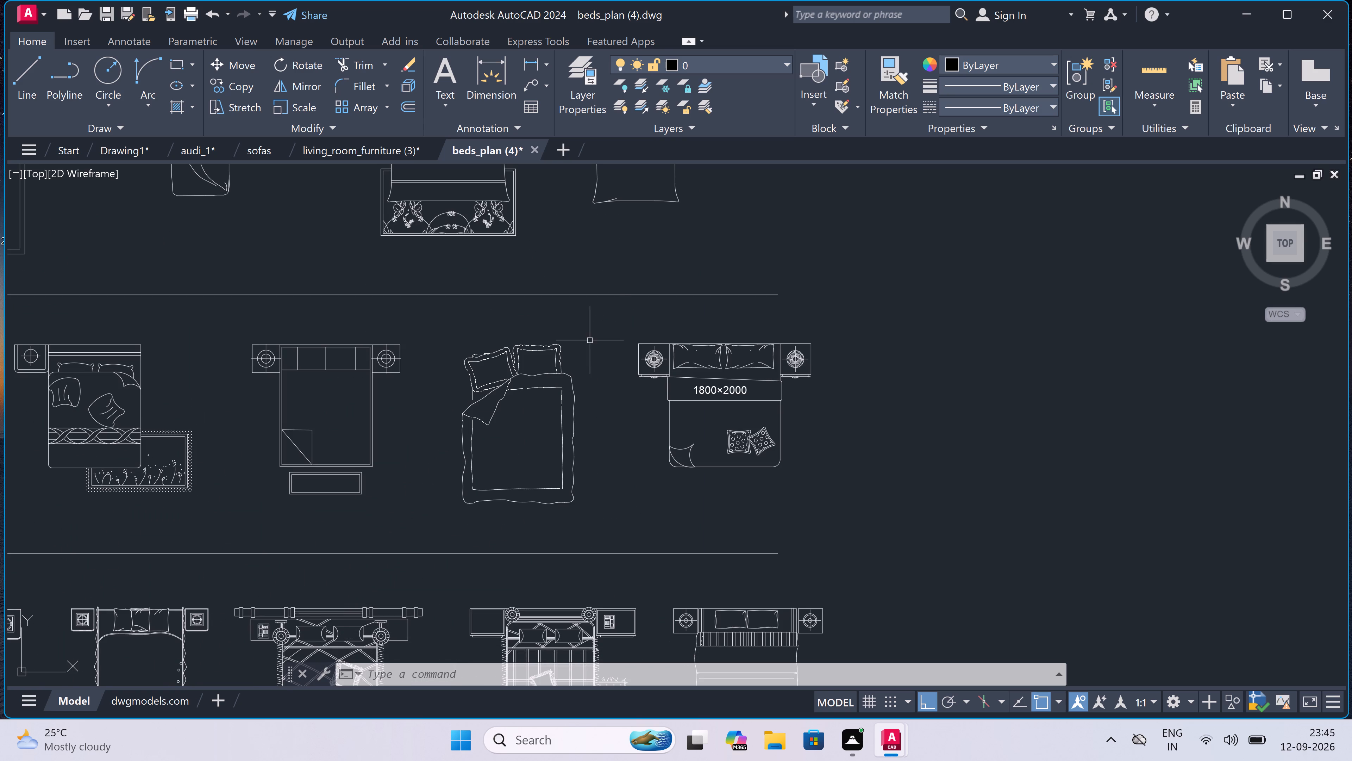
Copy the double bed with the tilted pillow and folded blanket corner from the second row into Drawing1, beside the sheet border.
left_click_drag(596, 331, 556, 394)
left_click(437, 535)
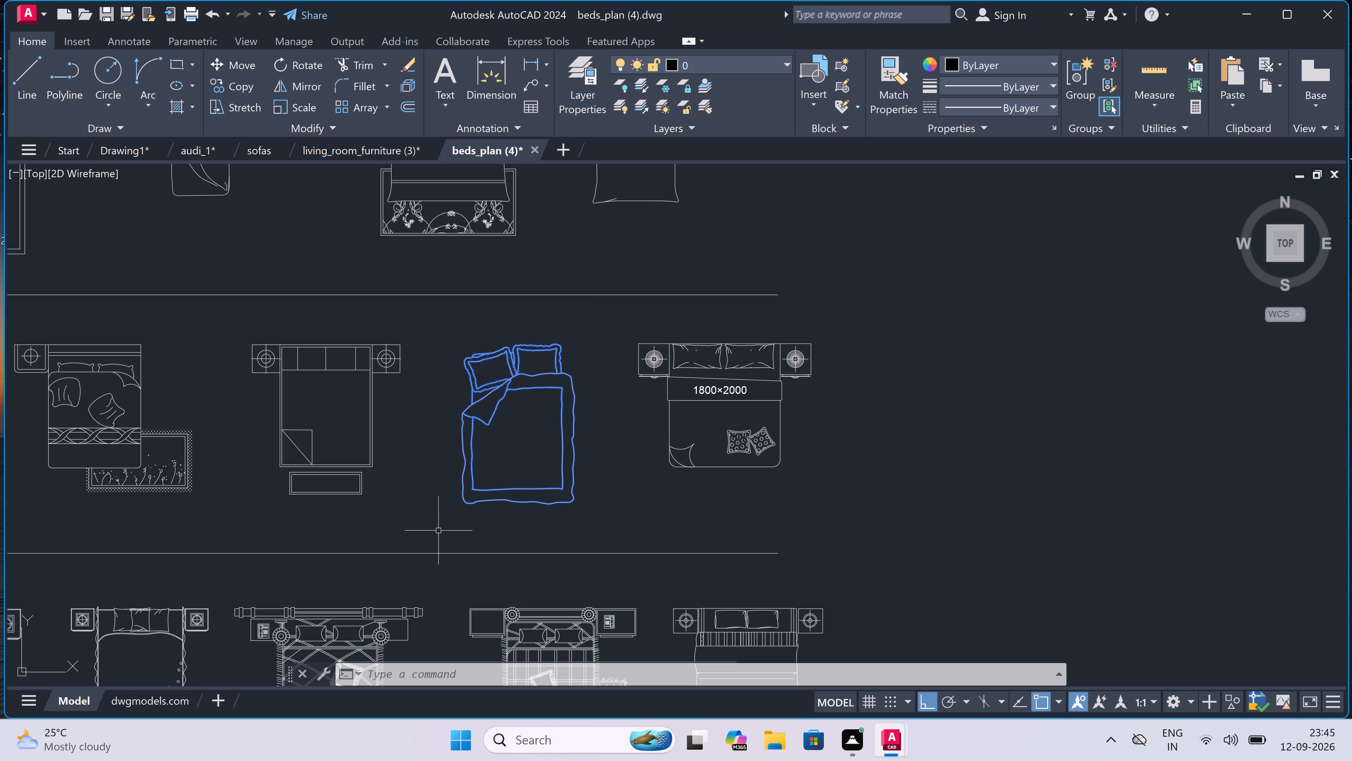
key("ctrl+c")
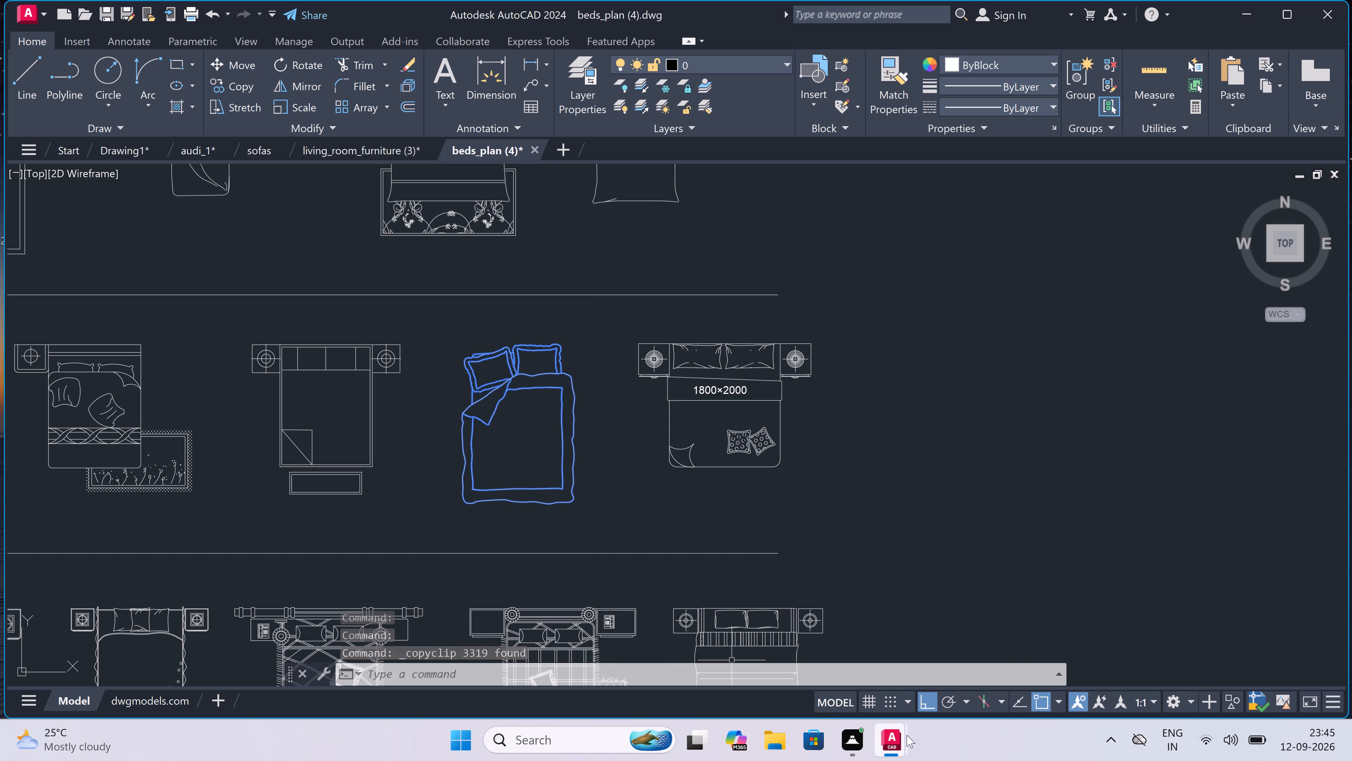
left_click(526, 643)
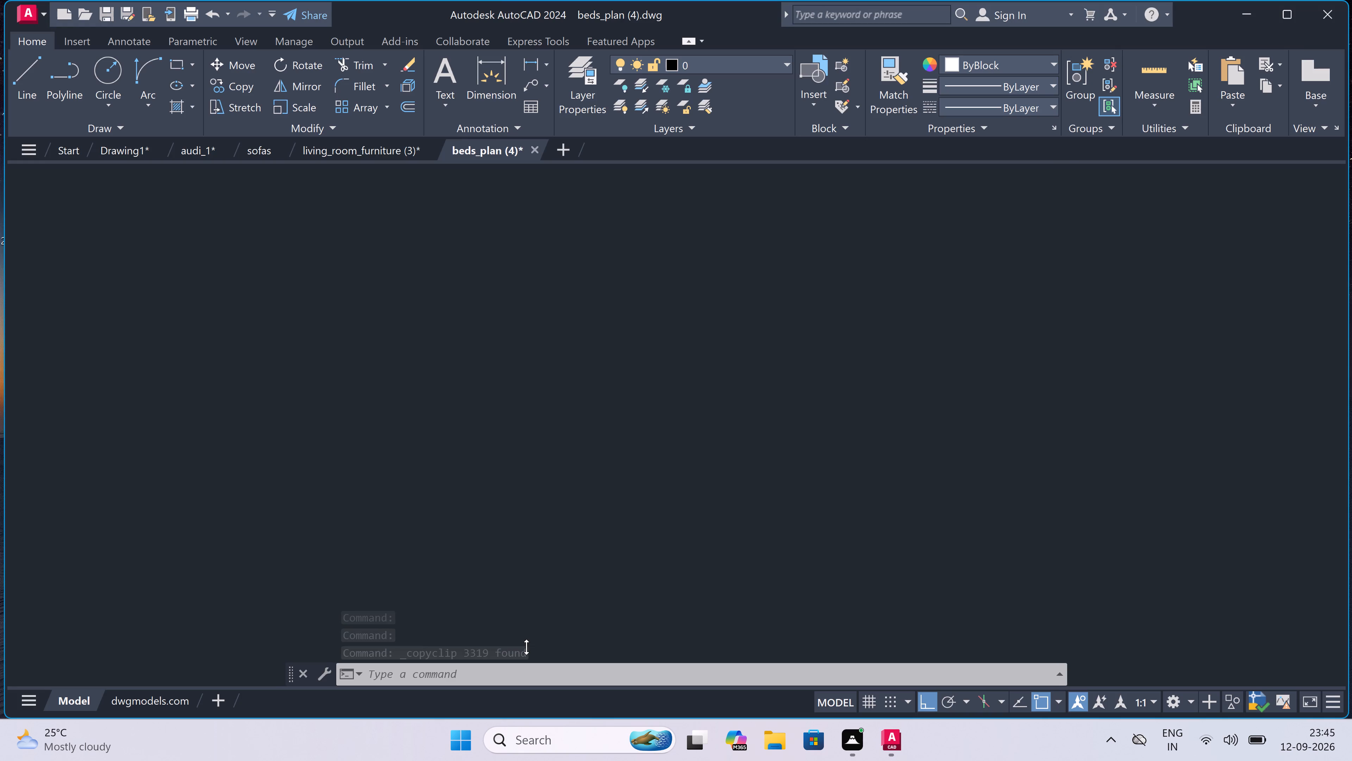
key("ctrl+v")
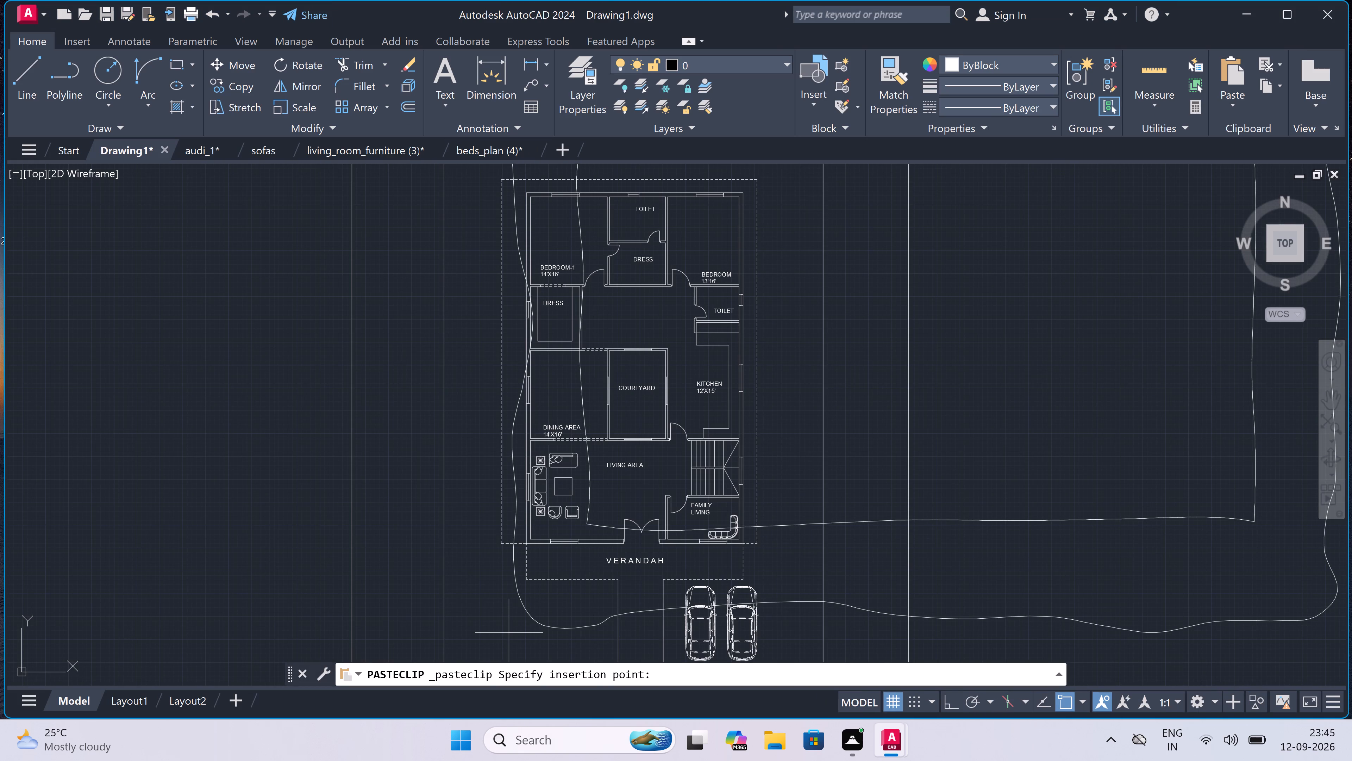
scroll(417, 473, "down", 6)
left_click(565, 511)
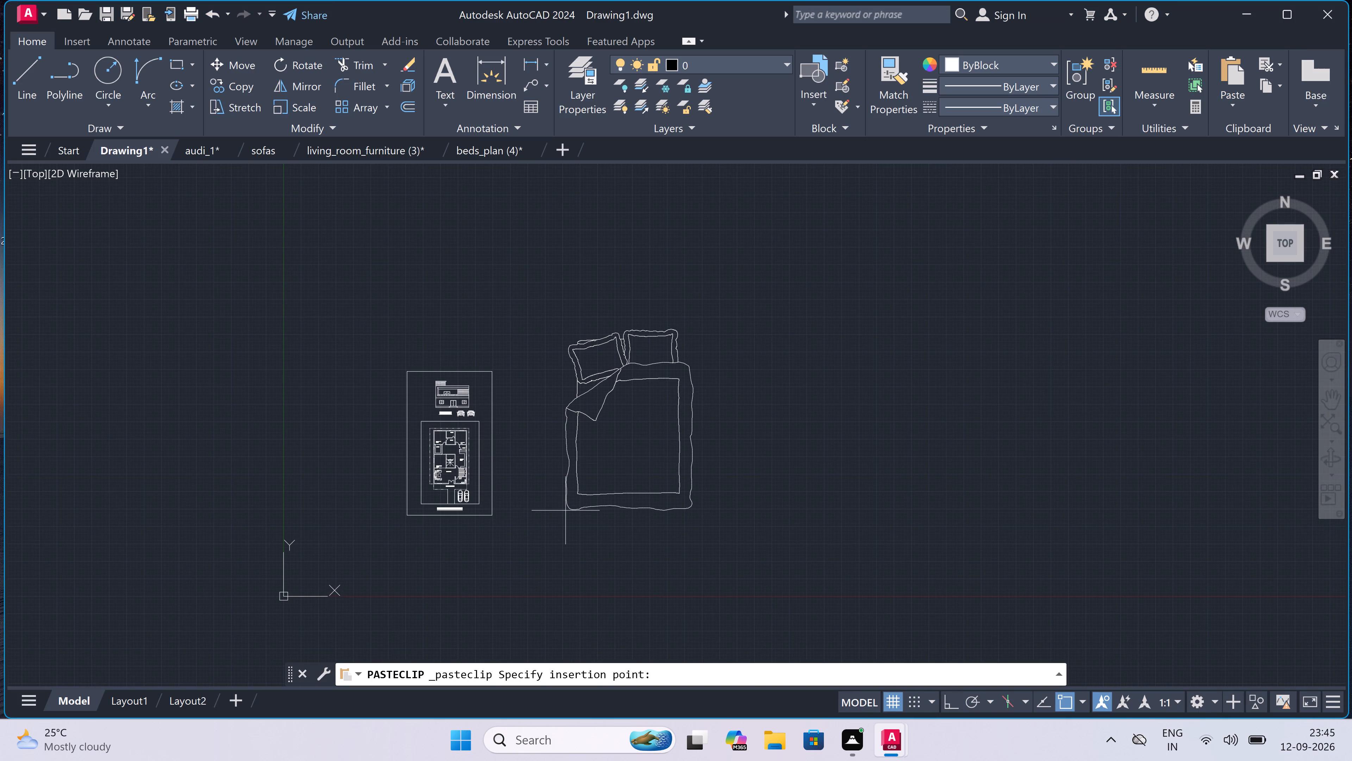
Scale the pasted double bed down freehand from a base point inside it, to roughly suit the bedroom size.
left_click_drag(766, 325, 750, 354)
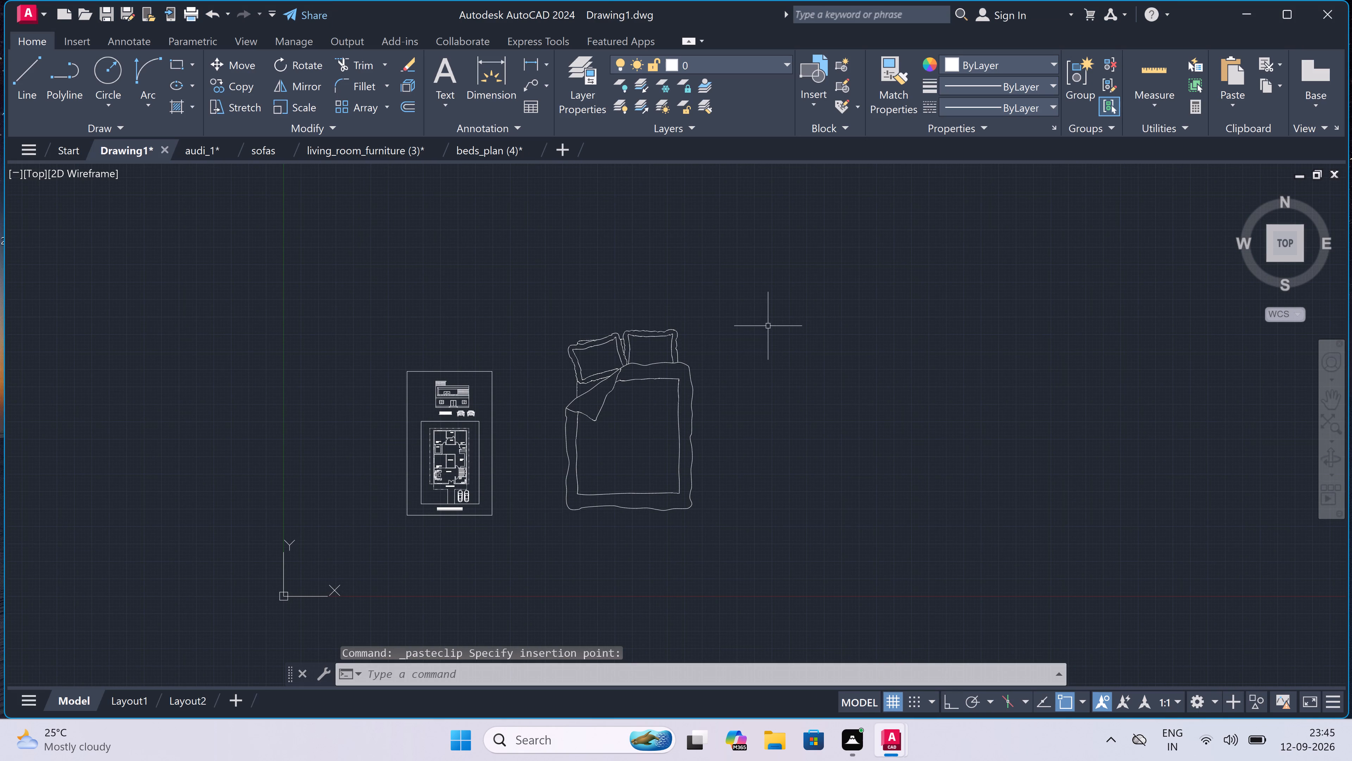
left_click_drag(750, 354, 678, 456)
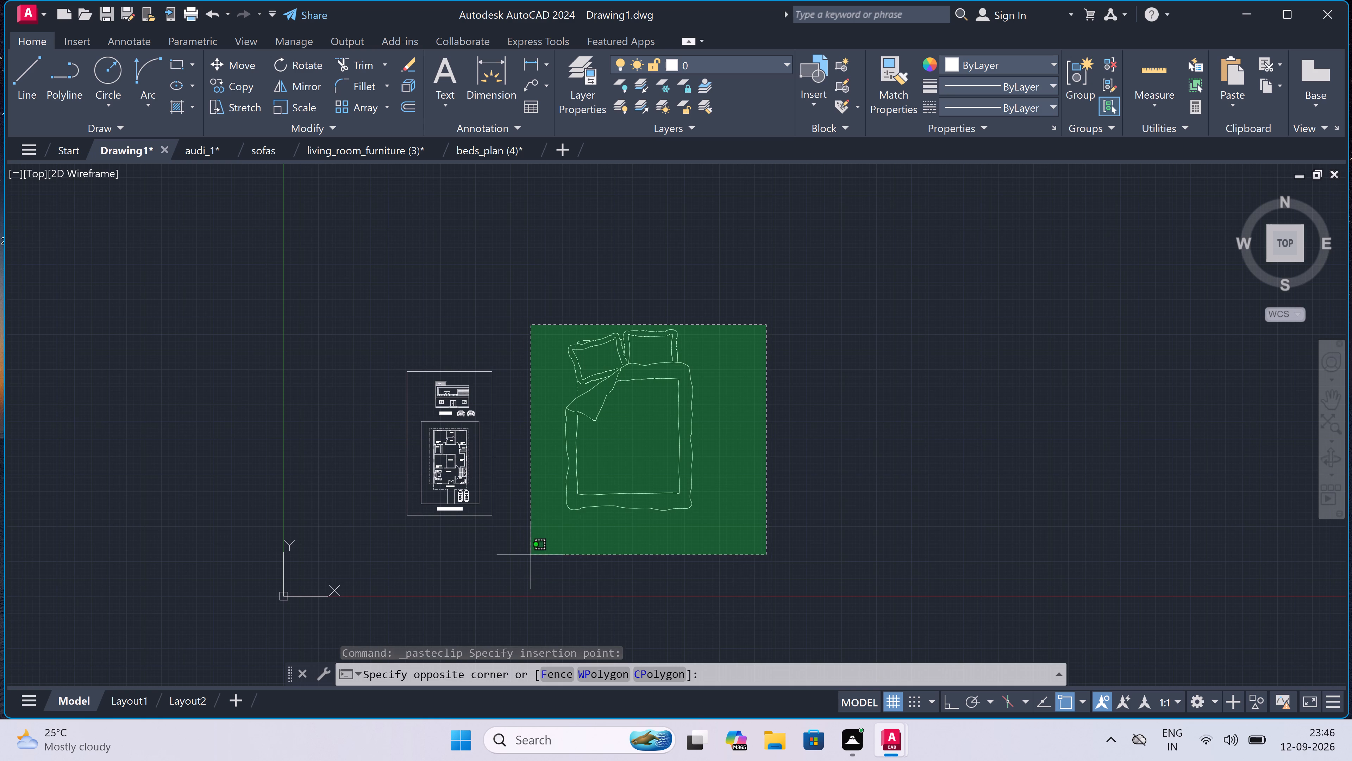
left_click(532, 550)
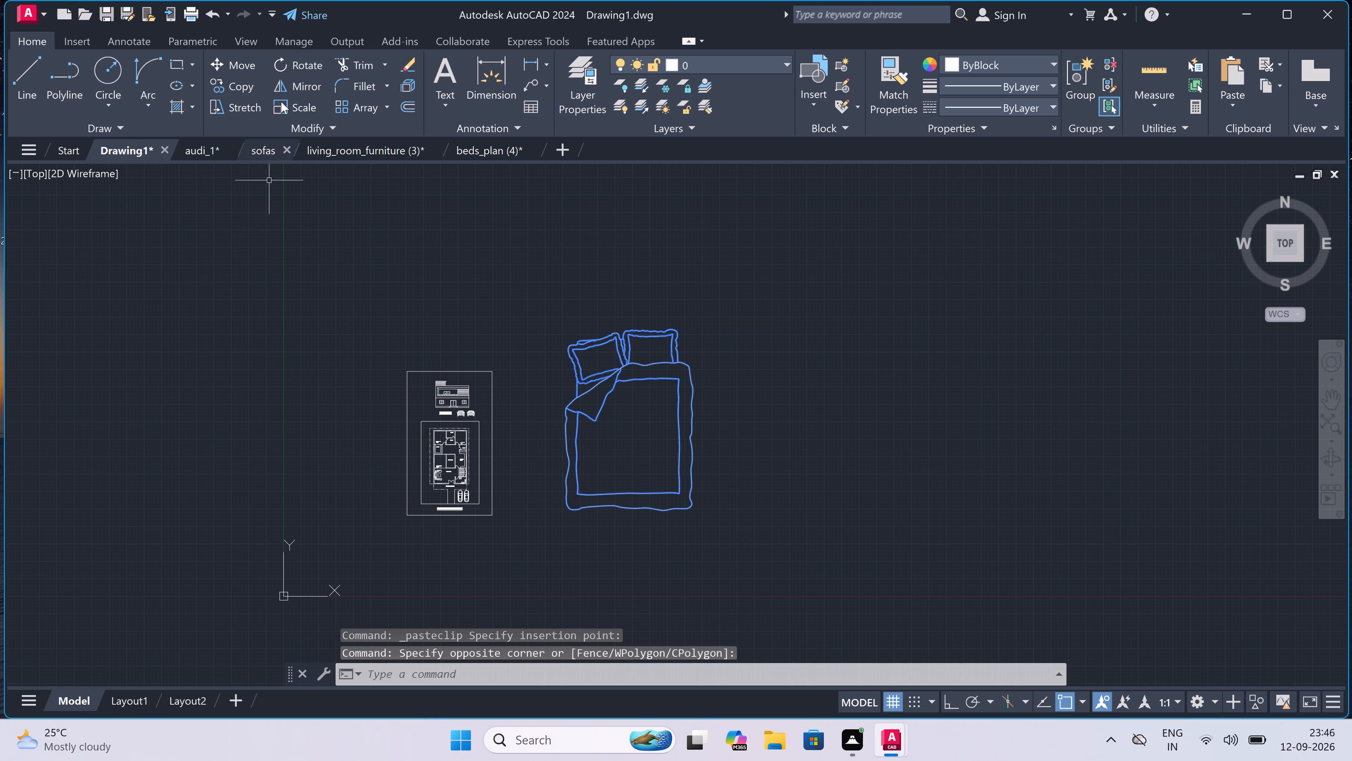
left_click(299, 102)
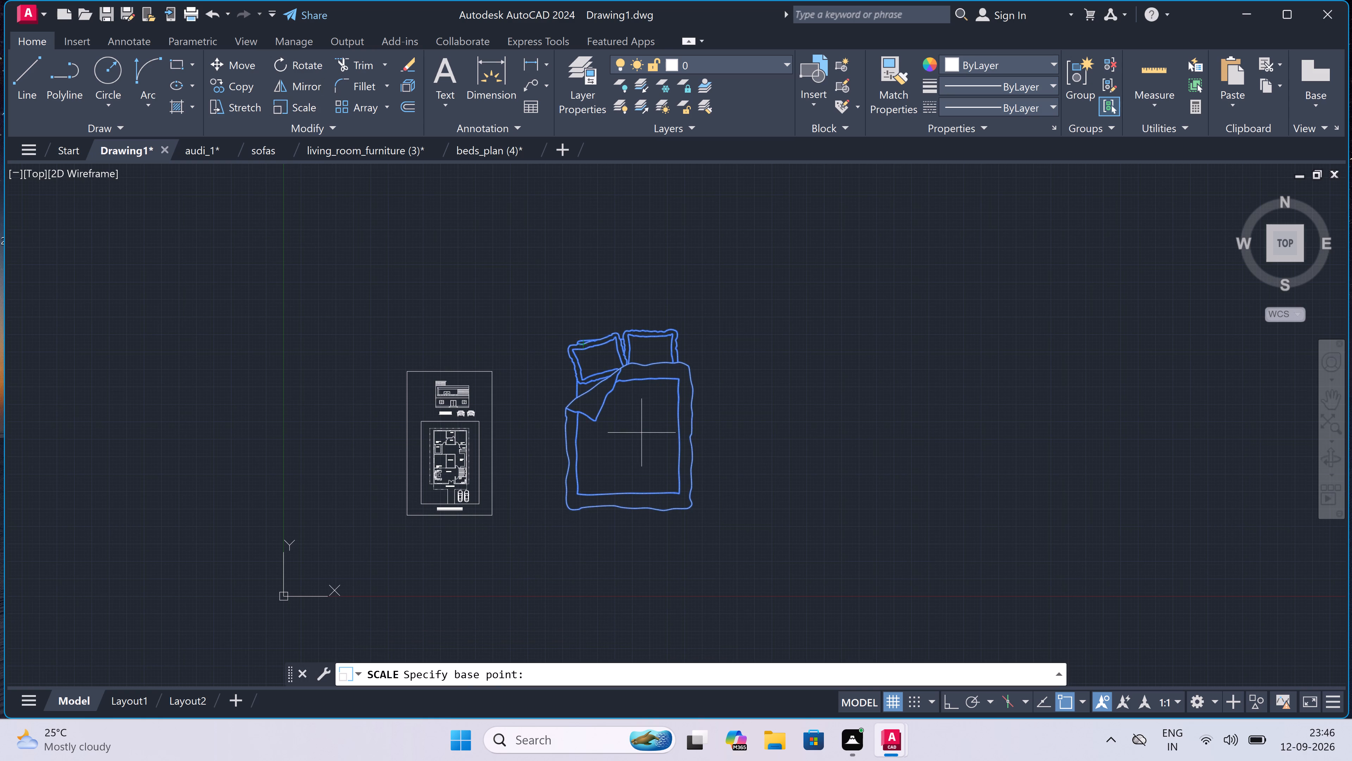
left_click_drag(643, 432, 643, 425)
scroll(650, 399, "down", 1)
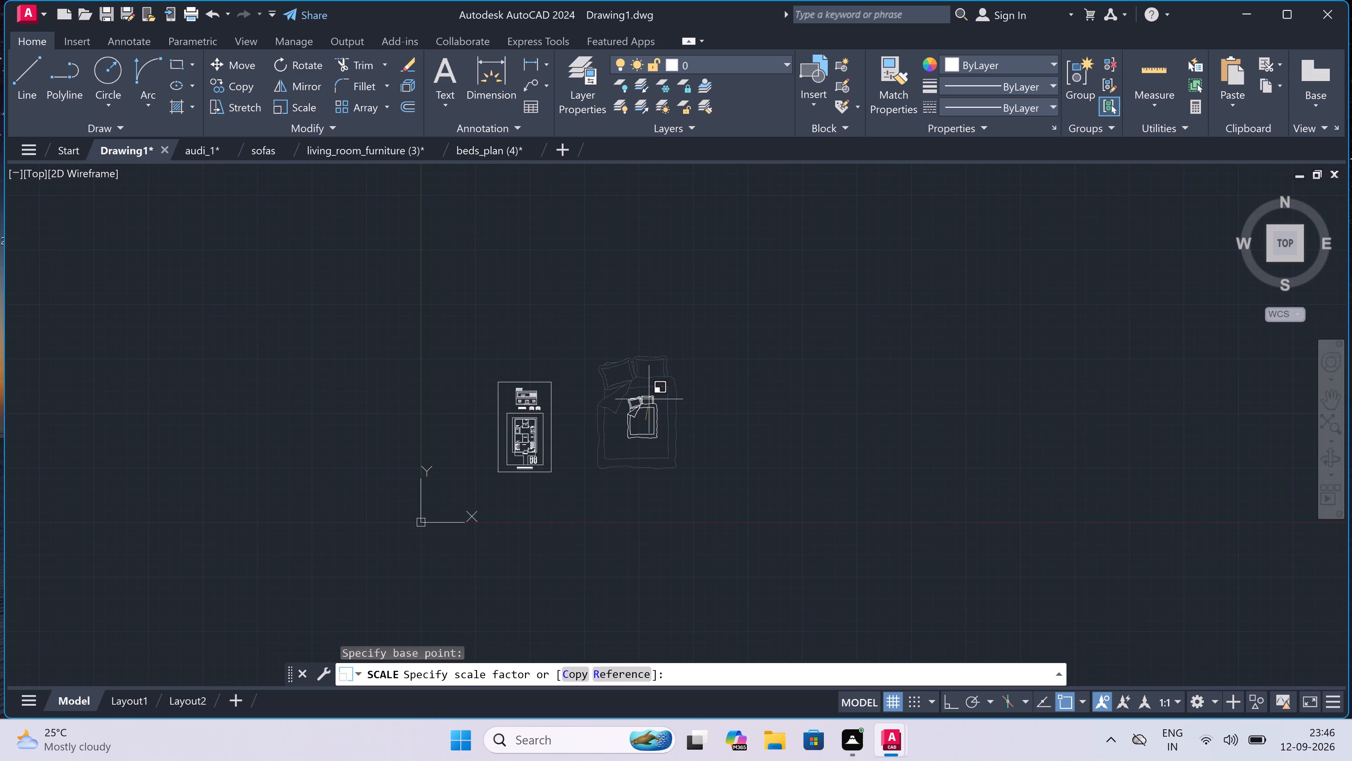
scroll(649, 399, "up", 4)
scroll(627, 438, "up", 2)
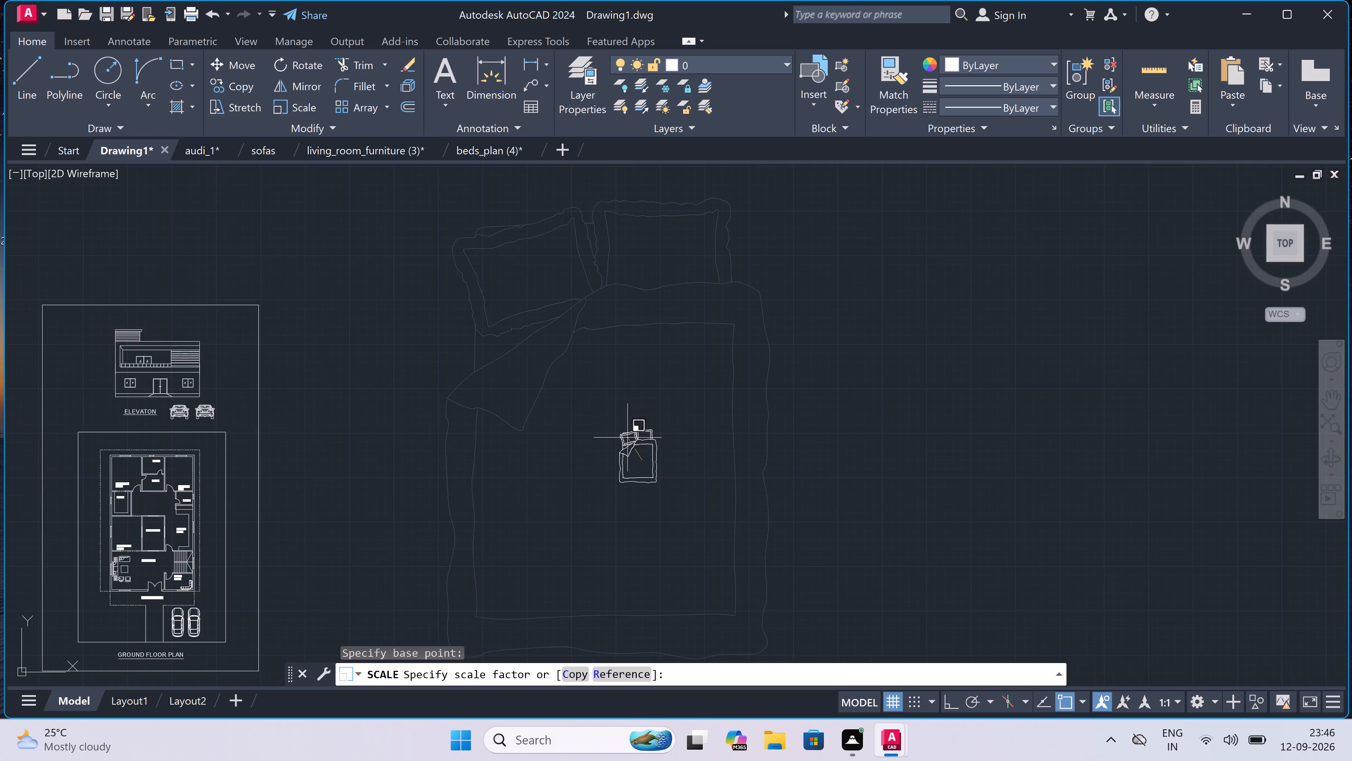
scroll(627, 438, "up", 3)
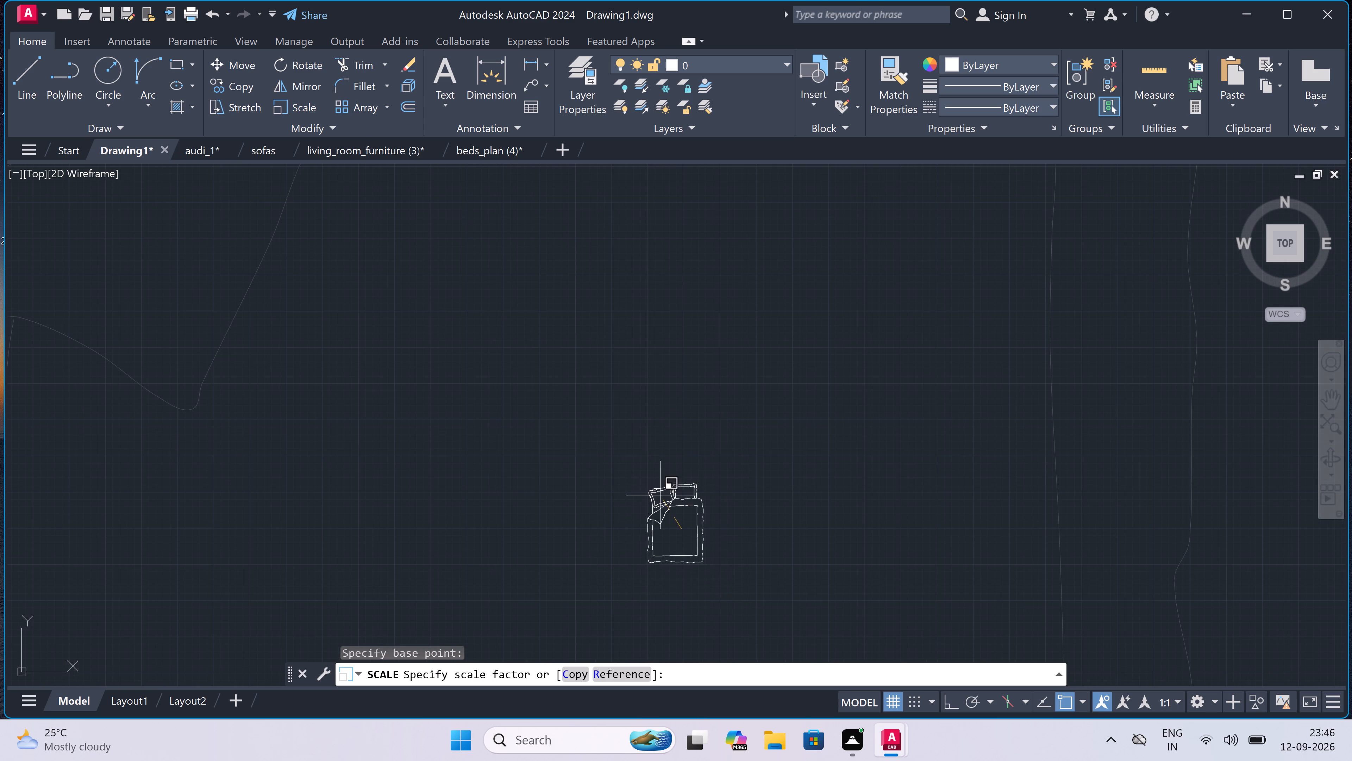
left_click(663, 495)
Move the scaled double bed into the 13'16' bedroom, with its pillows toward the window wall.
left_click_drag(763, 465, 727, 497)
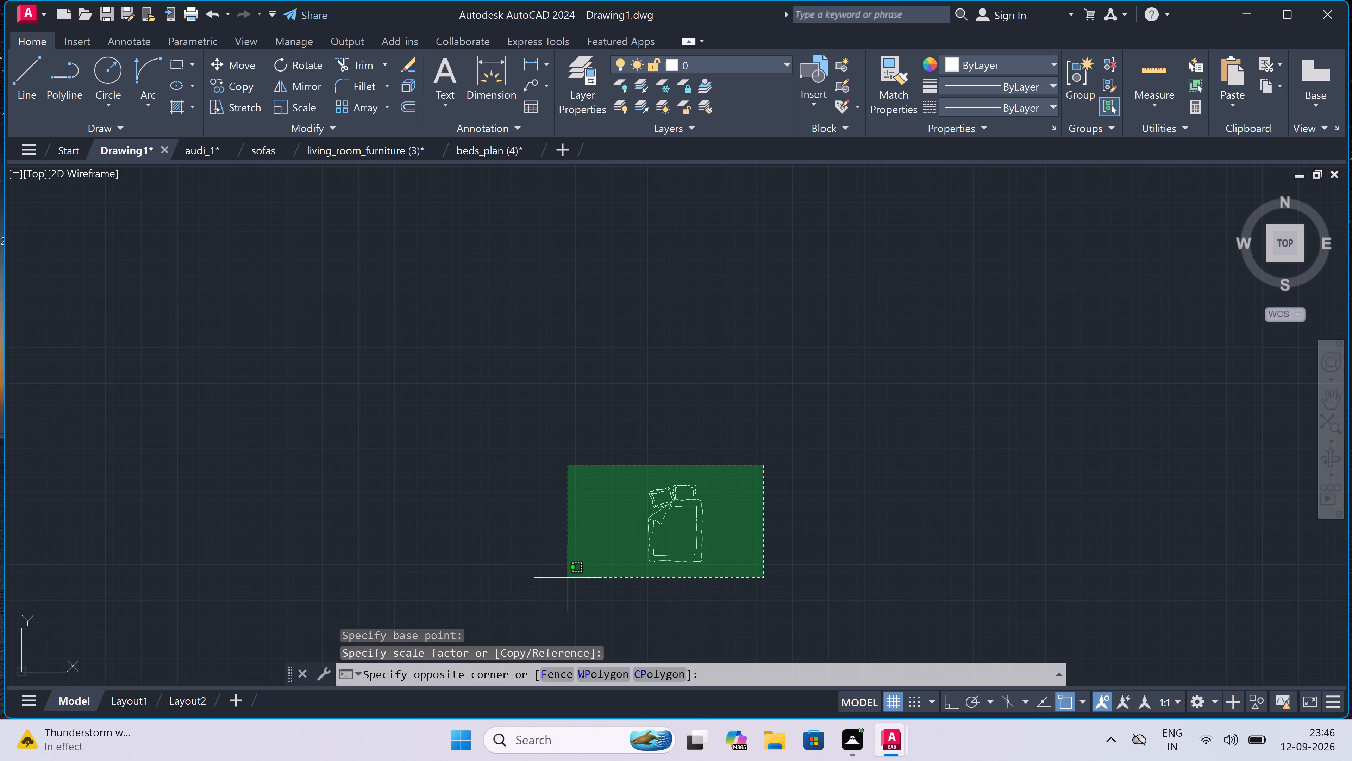
left_click(559, 580)
left_click(238, 63)
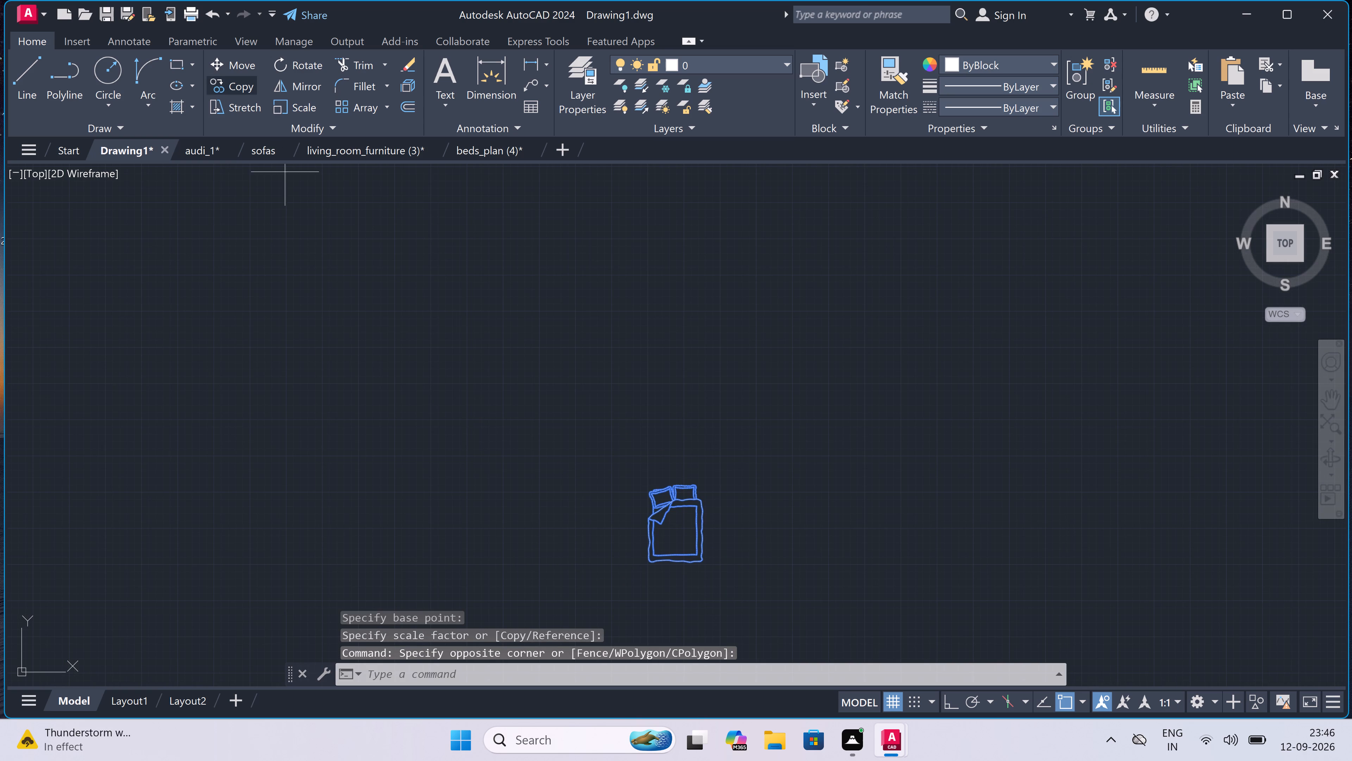
left_click_drag(675, 530, 672, 513)
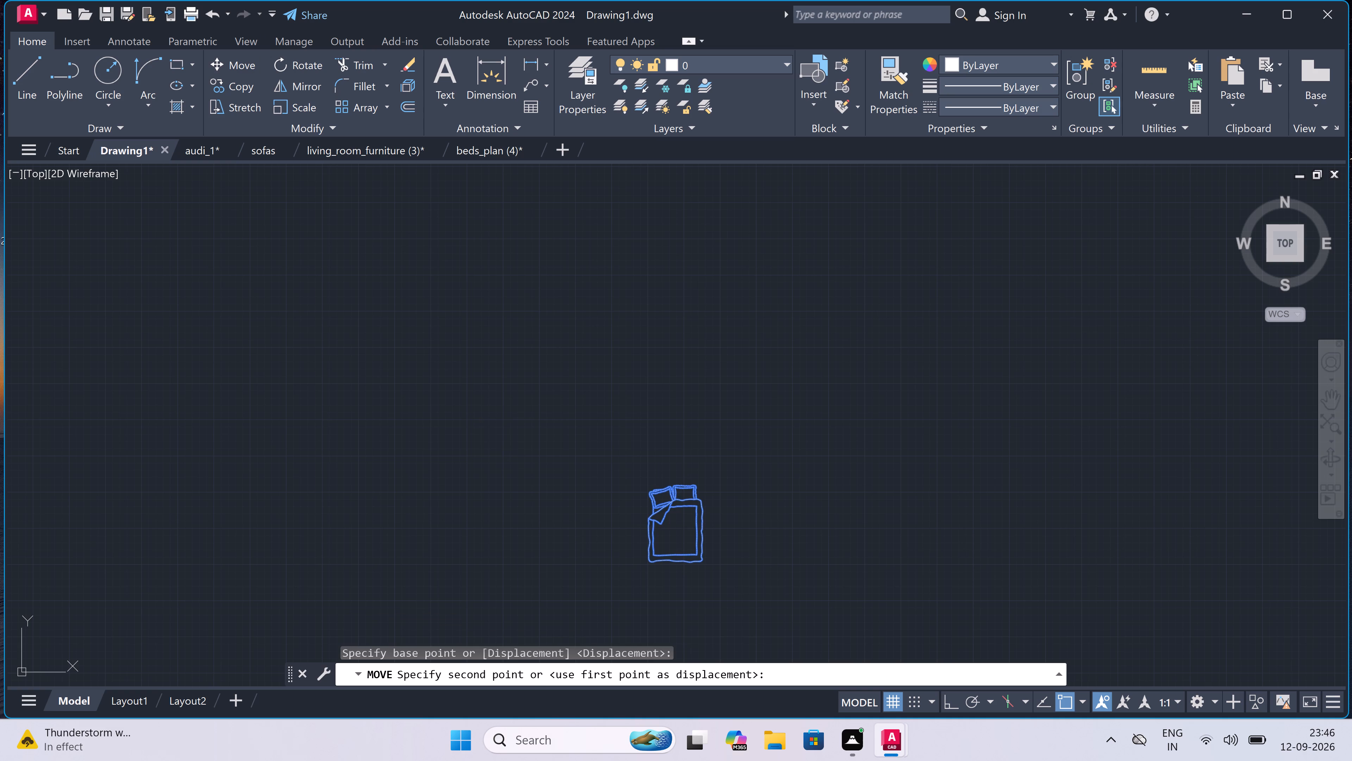
scroll(603, 396, "down", 5)
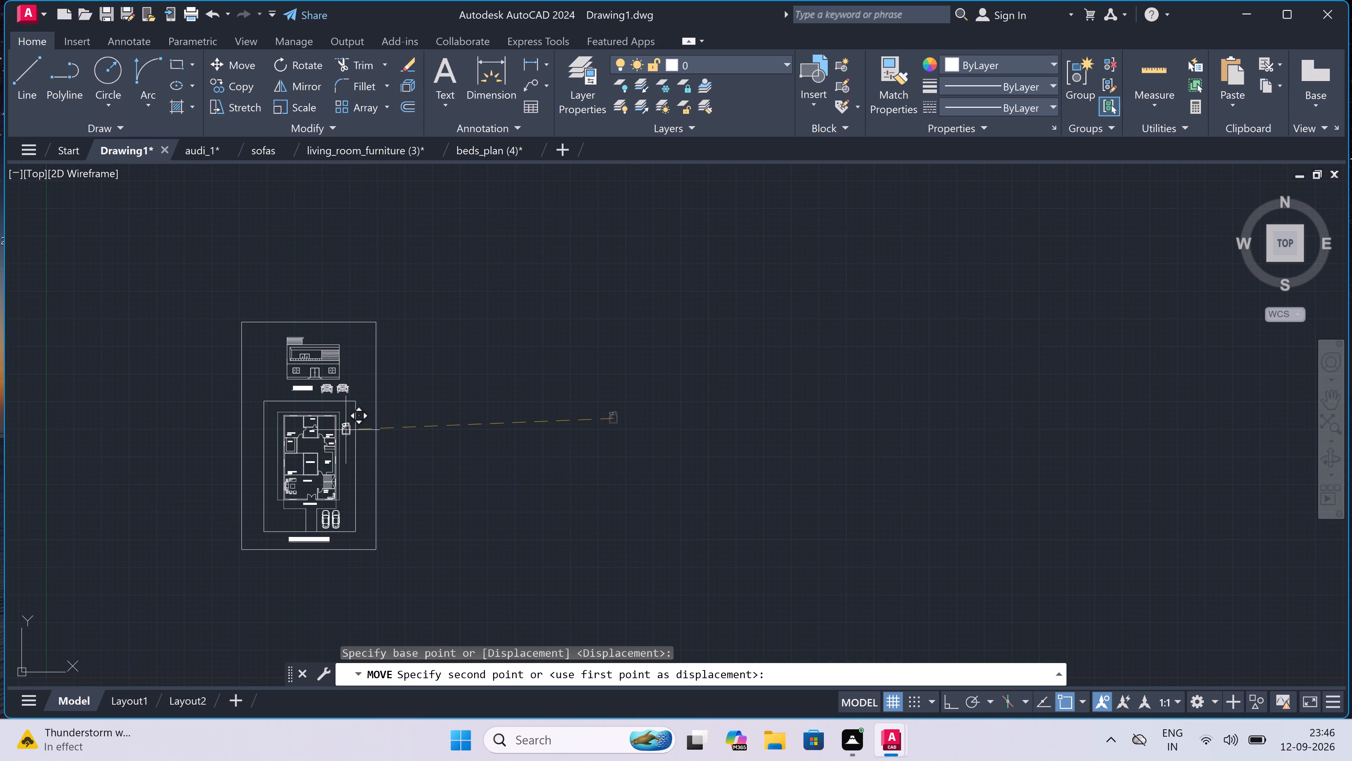
scroll(246, 438, "up", 4)
scroll(412, 402, "up", 3)
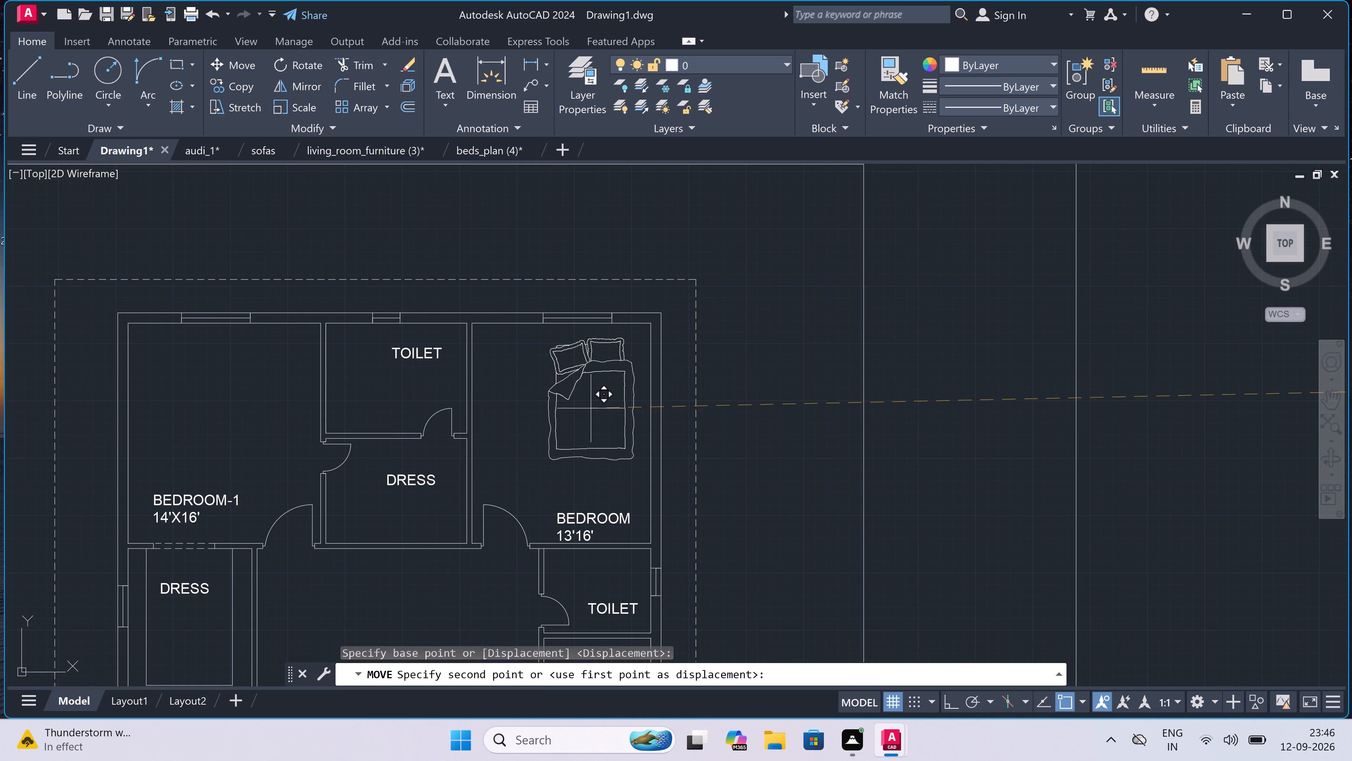
left_click(589, 400)
Copy the double bed from the 13'16' bedroom into BEDROOM-1, with its pillows toward the window wall.
scroll(568, 404, "down", 3)
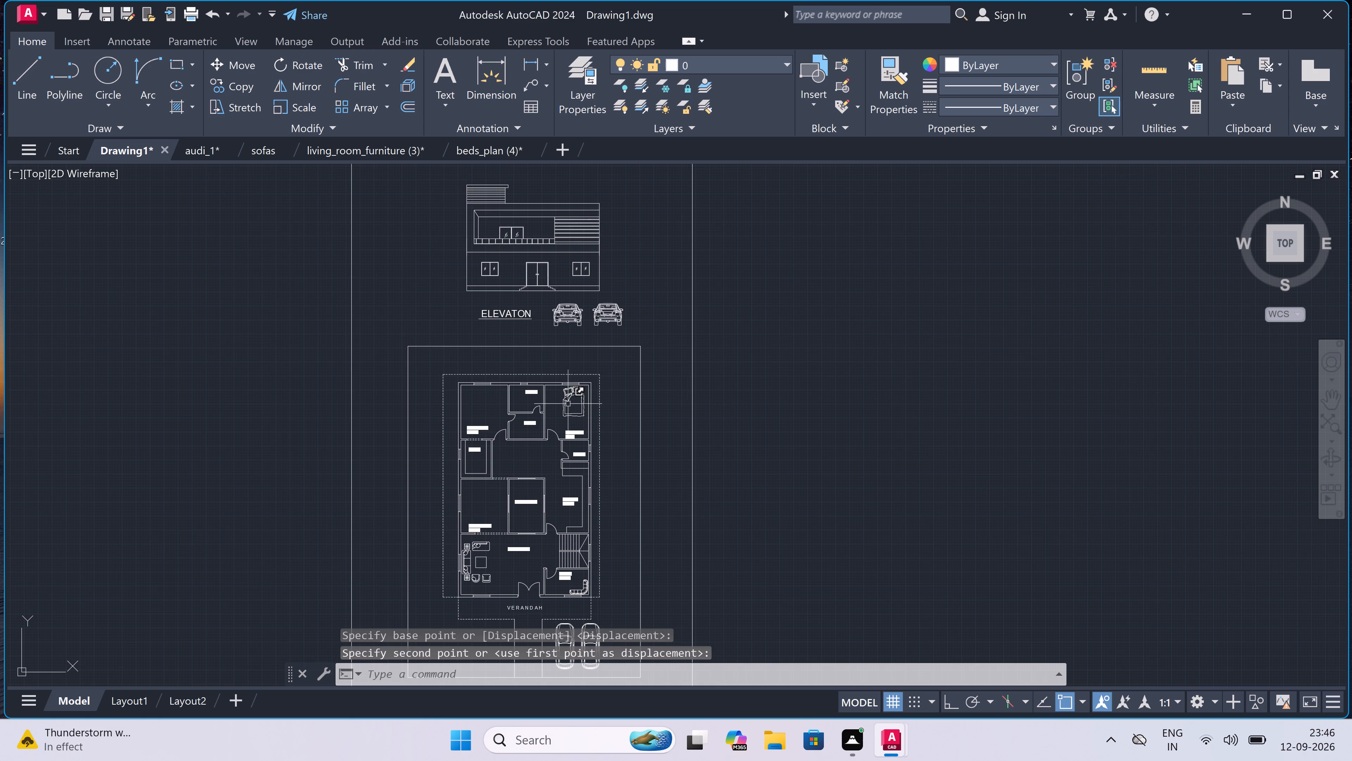
scroll(578, 401, "up", 3)
scroll(601, 354, "up", 3)
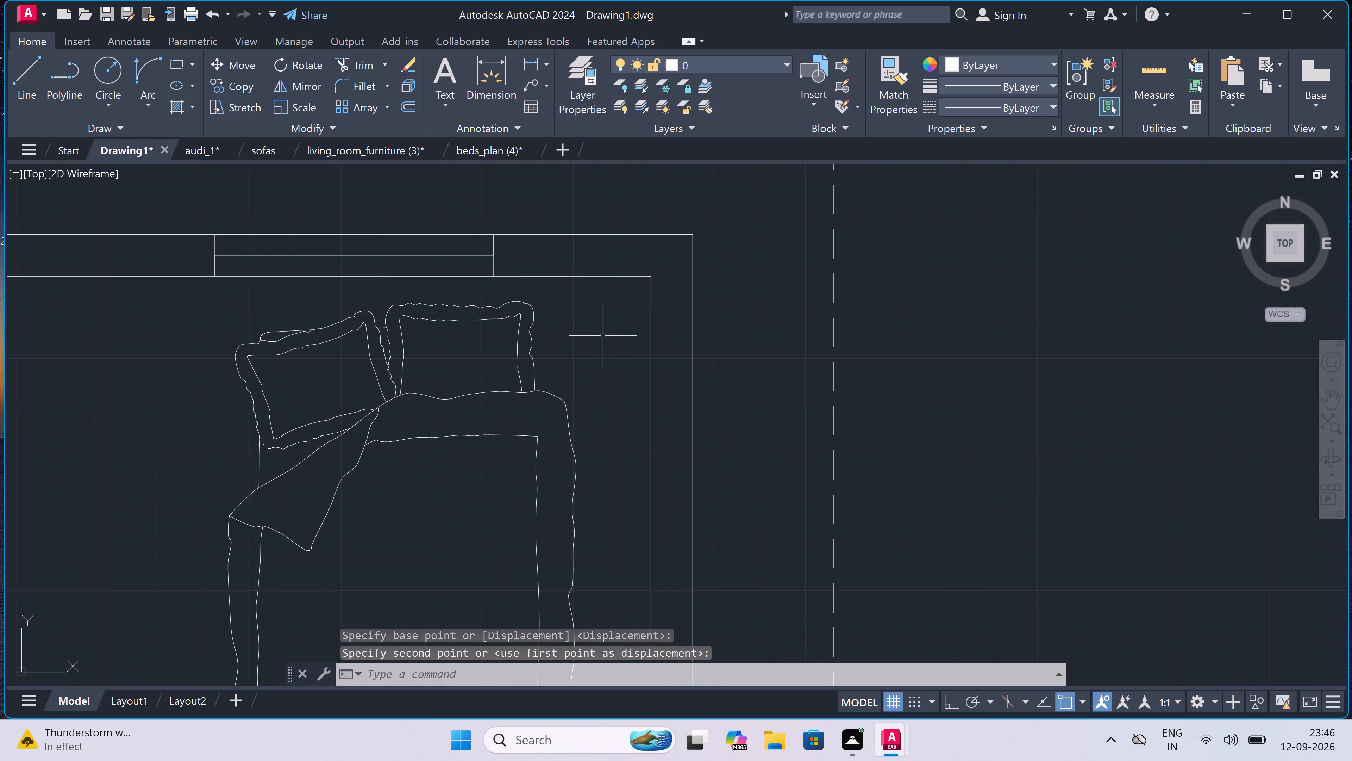
left_click_drag(587, 290, 579, 352)
scroll(574, 396, "down", 3)
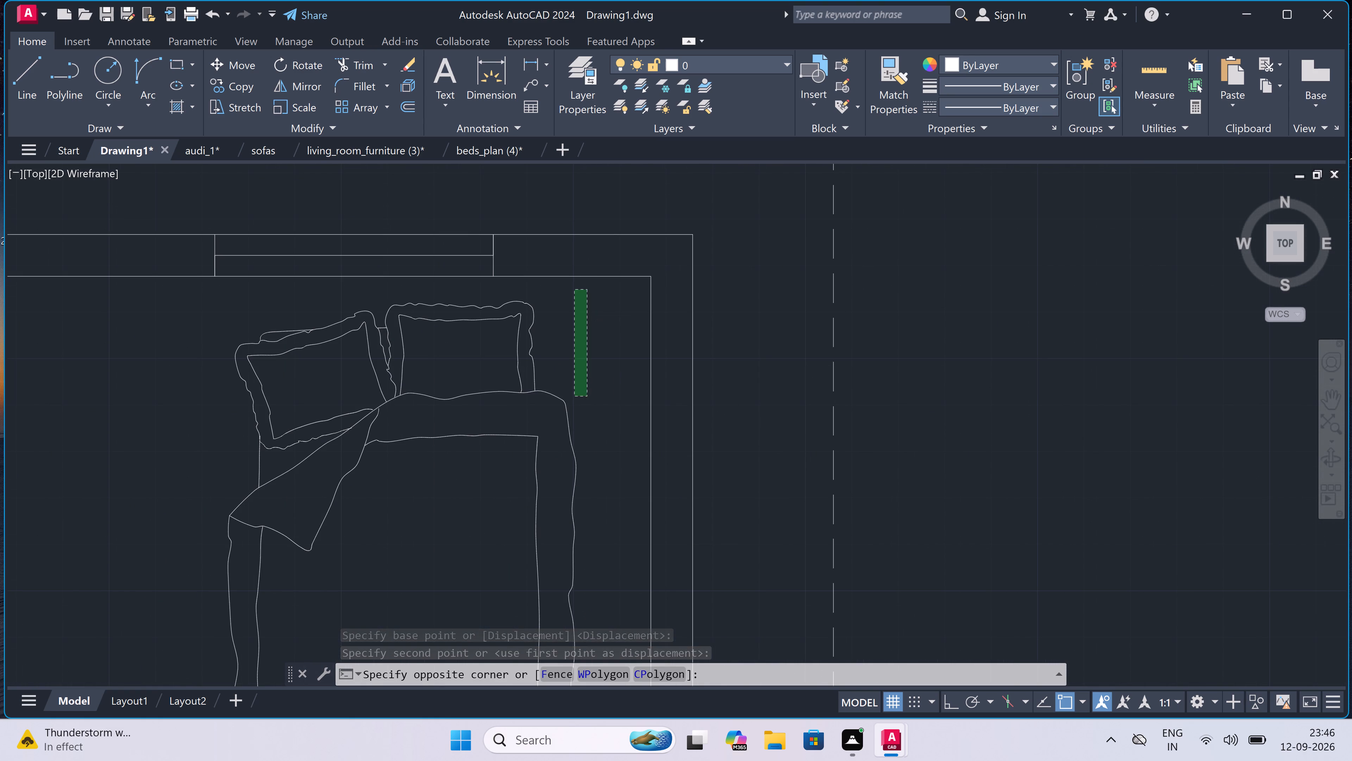
scroll(519, 476, "up", 2)
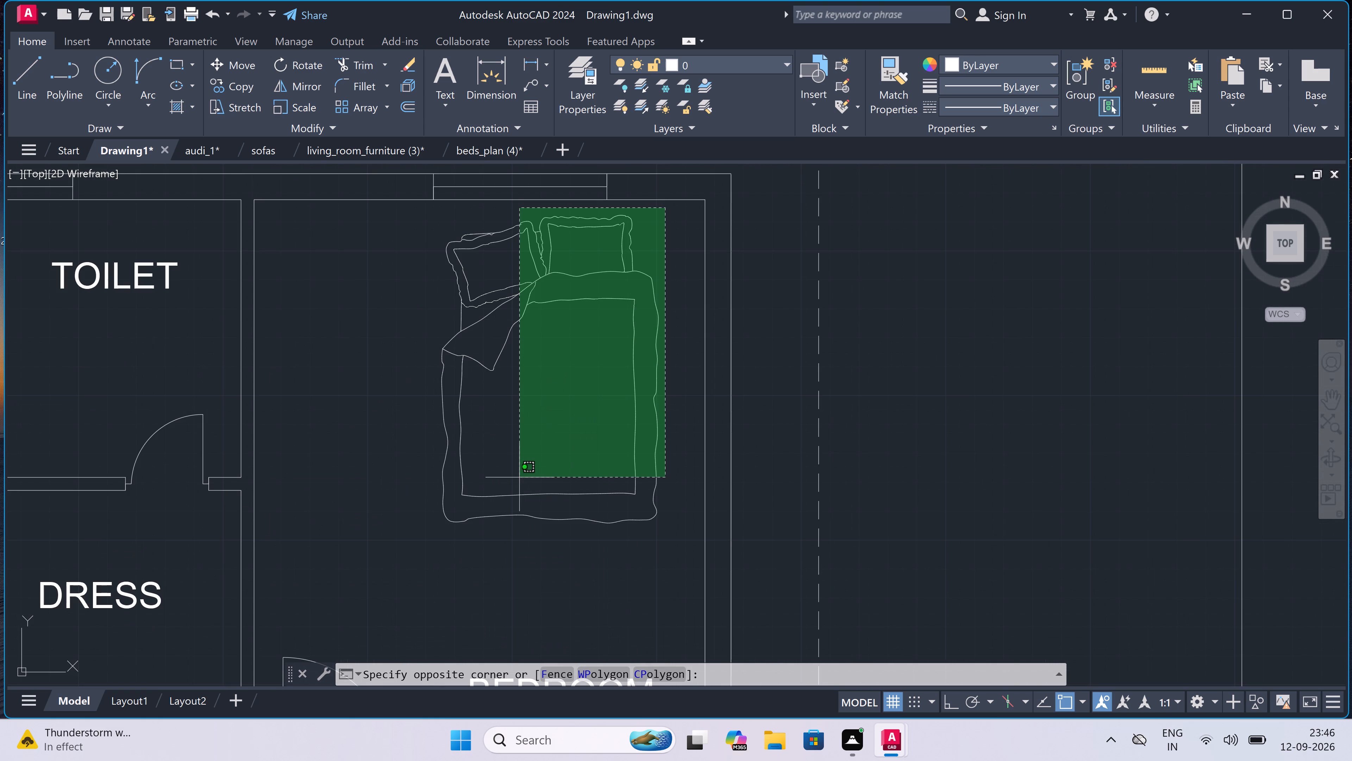
left_click(436, 545)
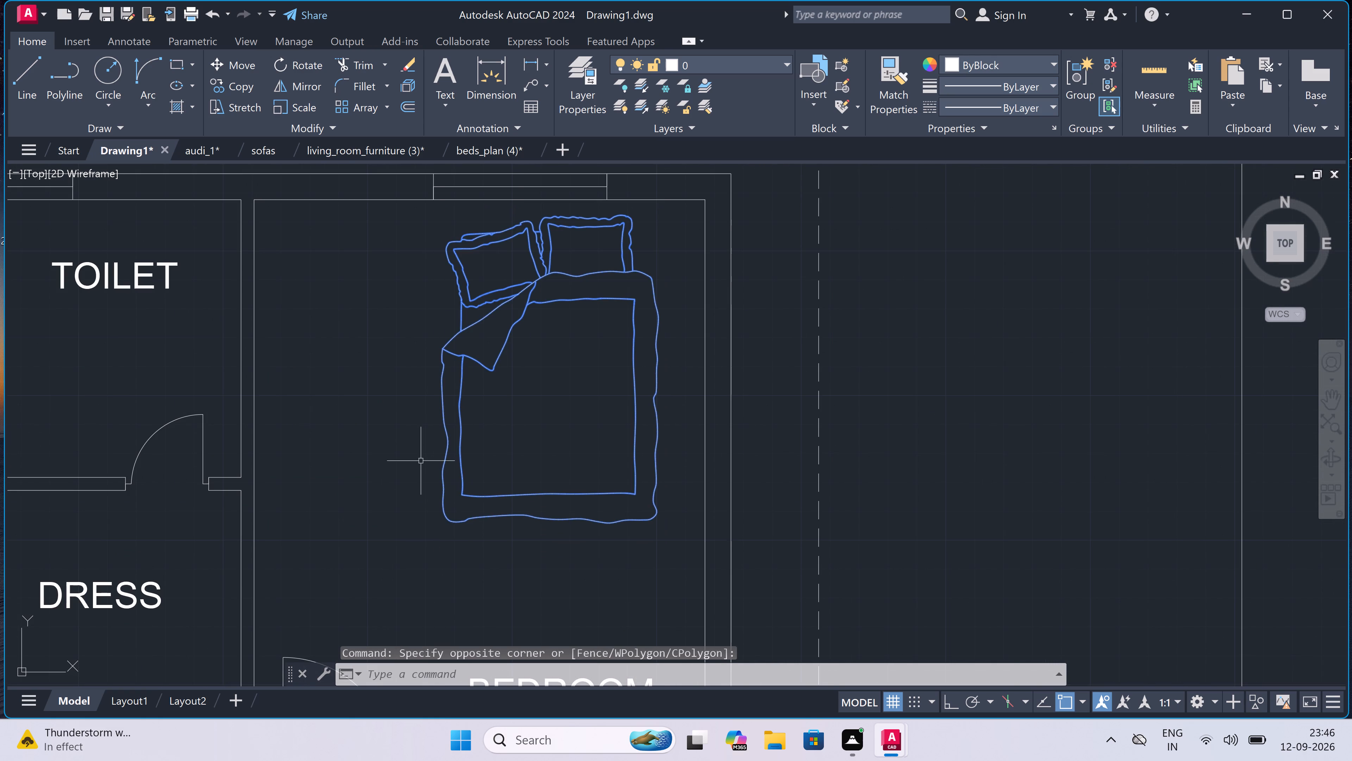
left_click(233, 79)
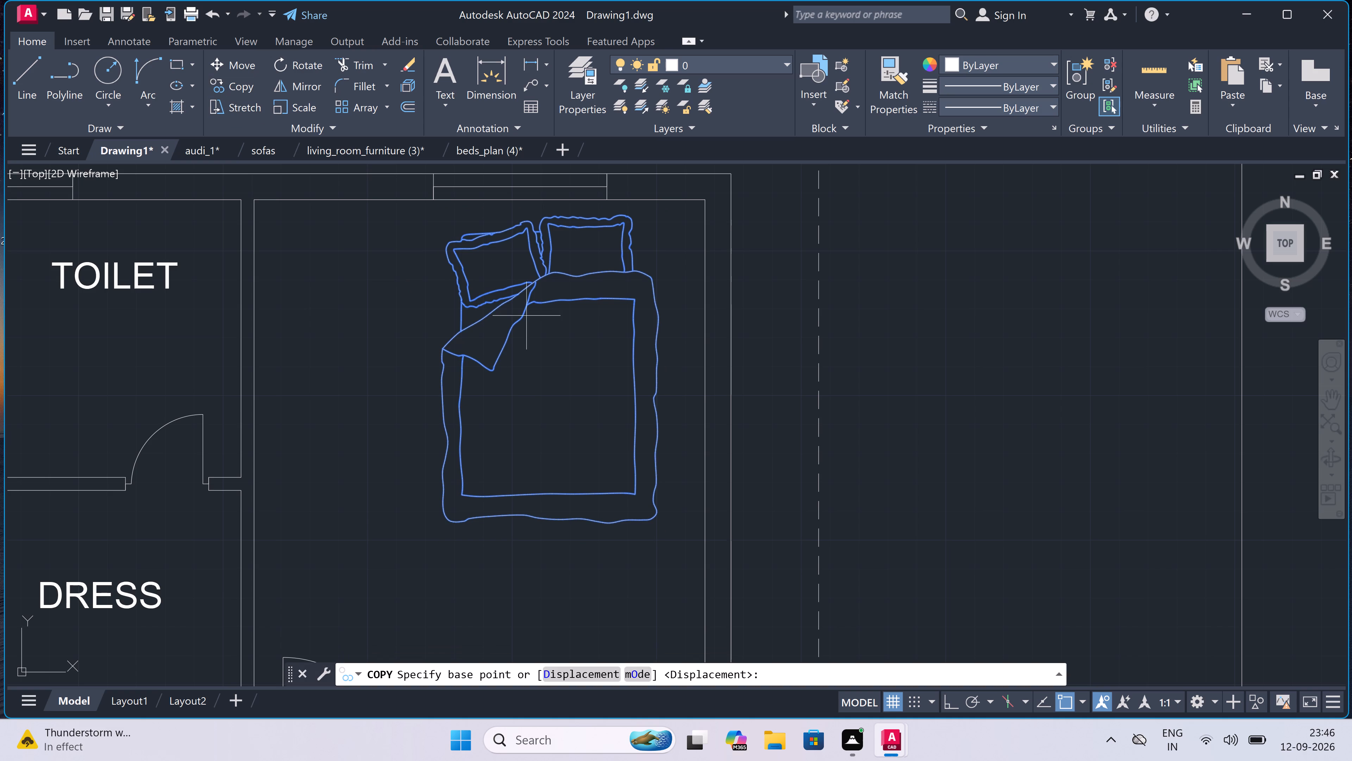
left_click_drag(556, 335, 455, 406)
scroll(352, 432, "down", 4)
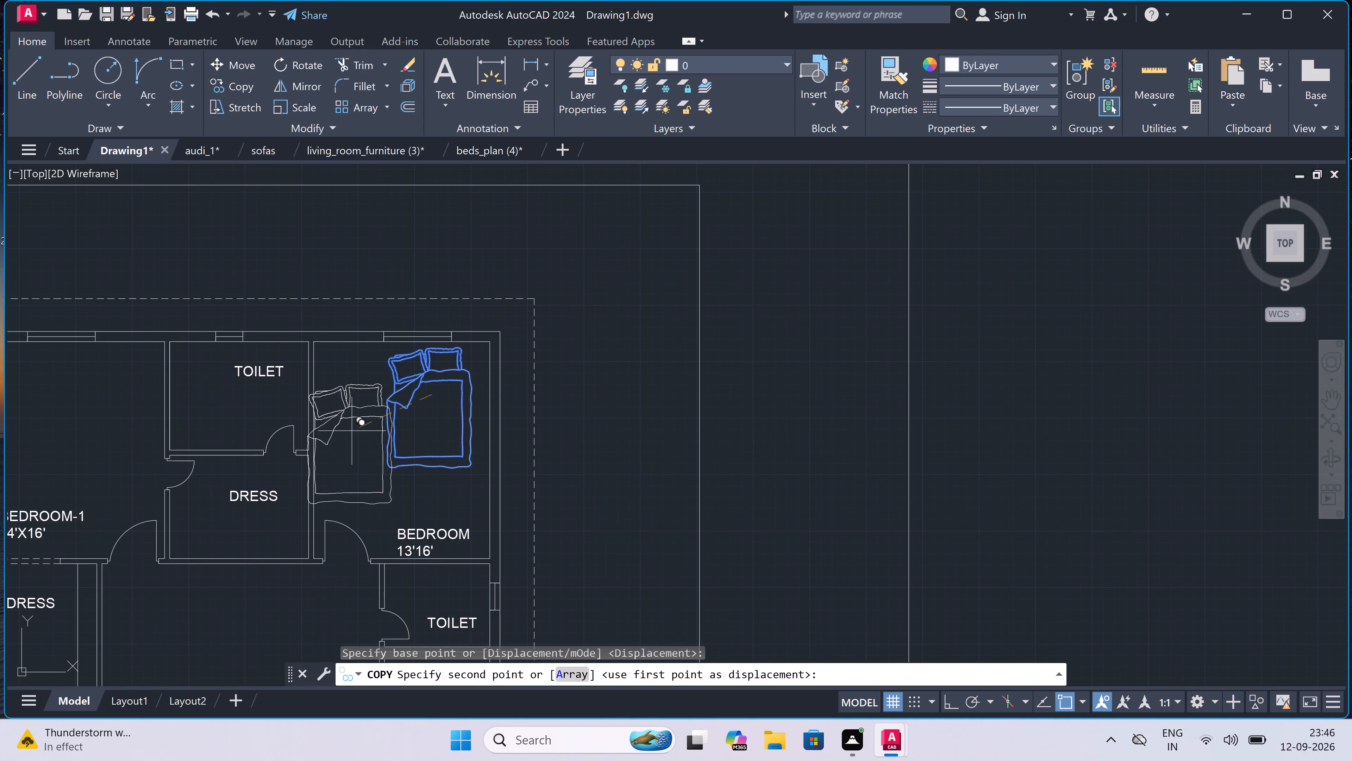
scroll(352, 431, "down", 1)
scroll(199, 437, "up", 3)
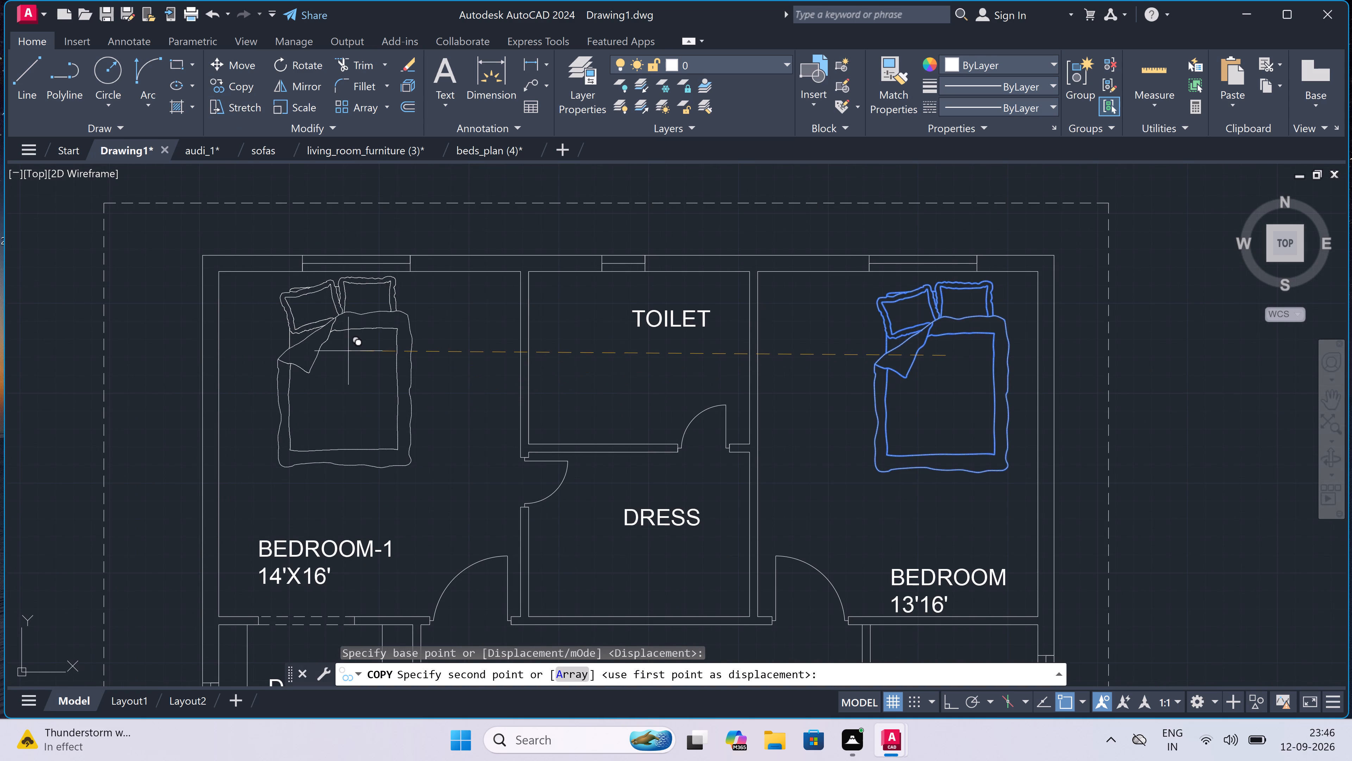
left_click(348, 349)
scroll(353, 351, "down", 6)
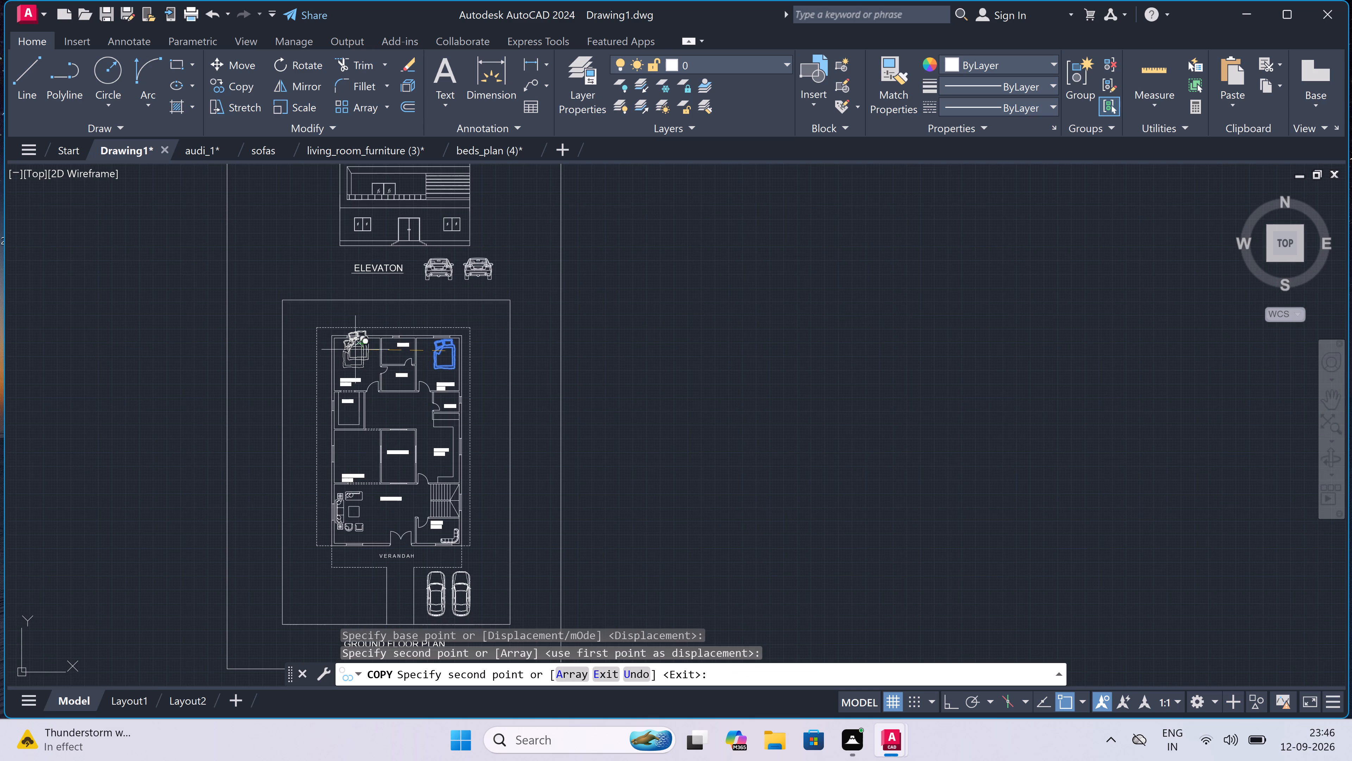
scroll(367, 492, "up", 4)
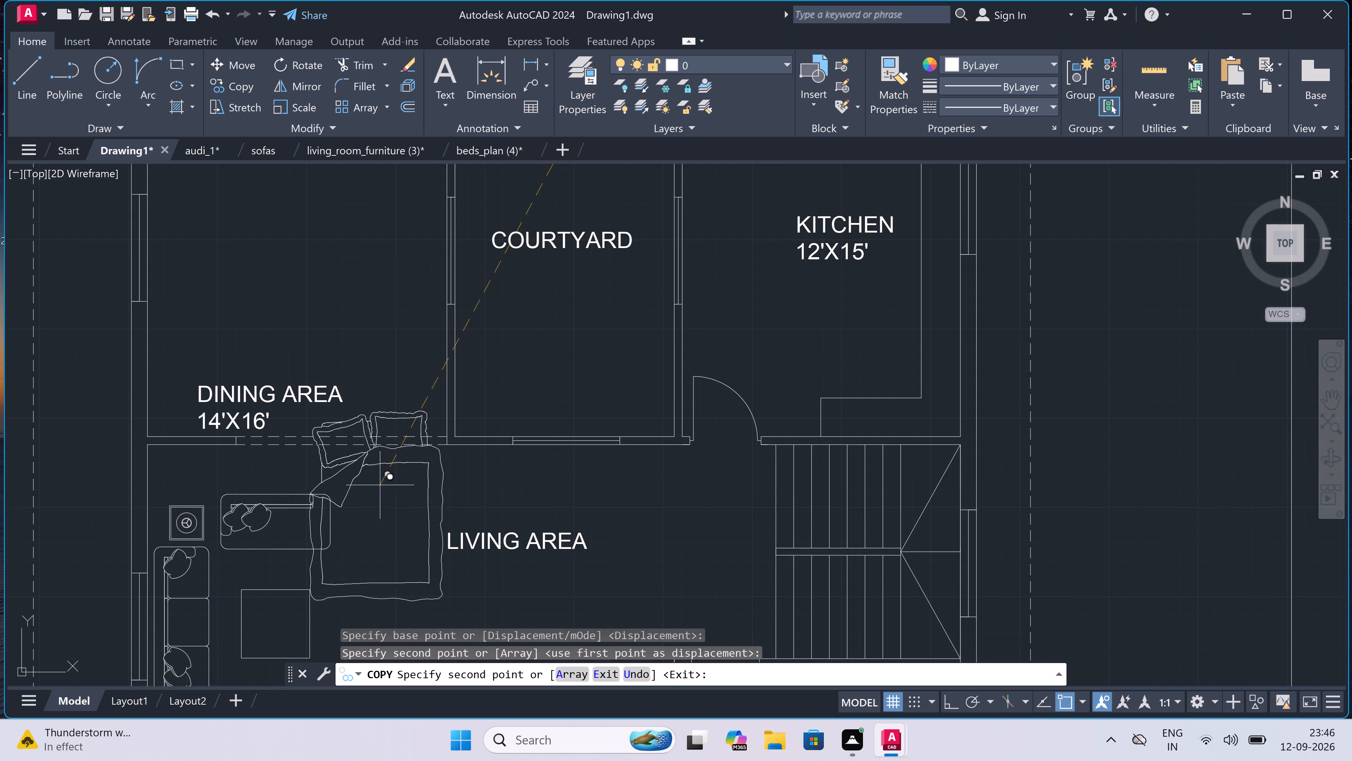
key("Escape")
scroll(394, 480, "down", 2)
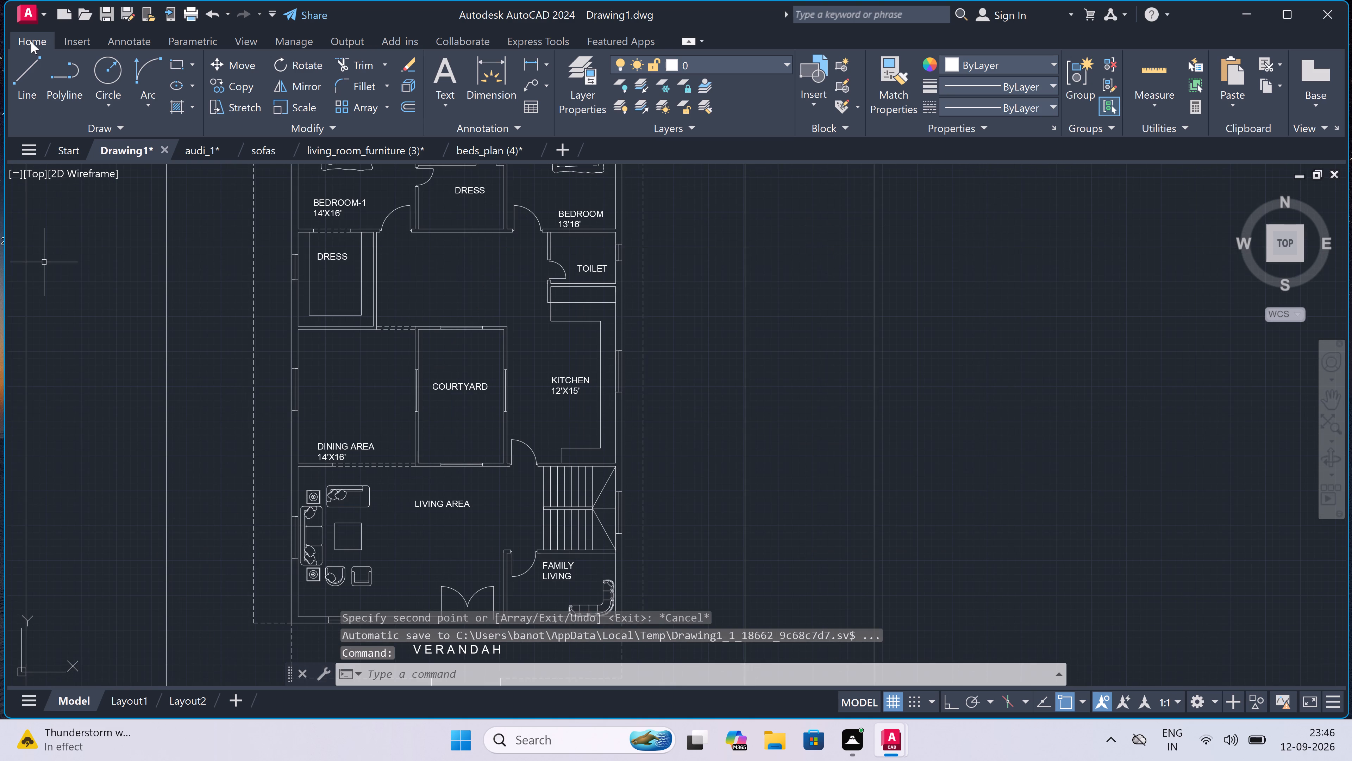
Open the recent drawing toilets (1).dwg.
left_click(25, 11)
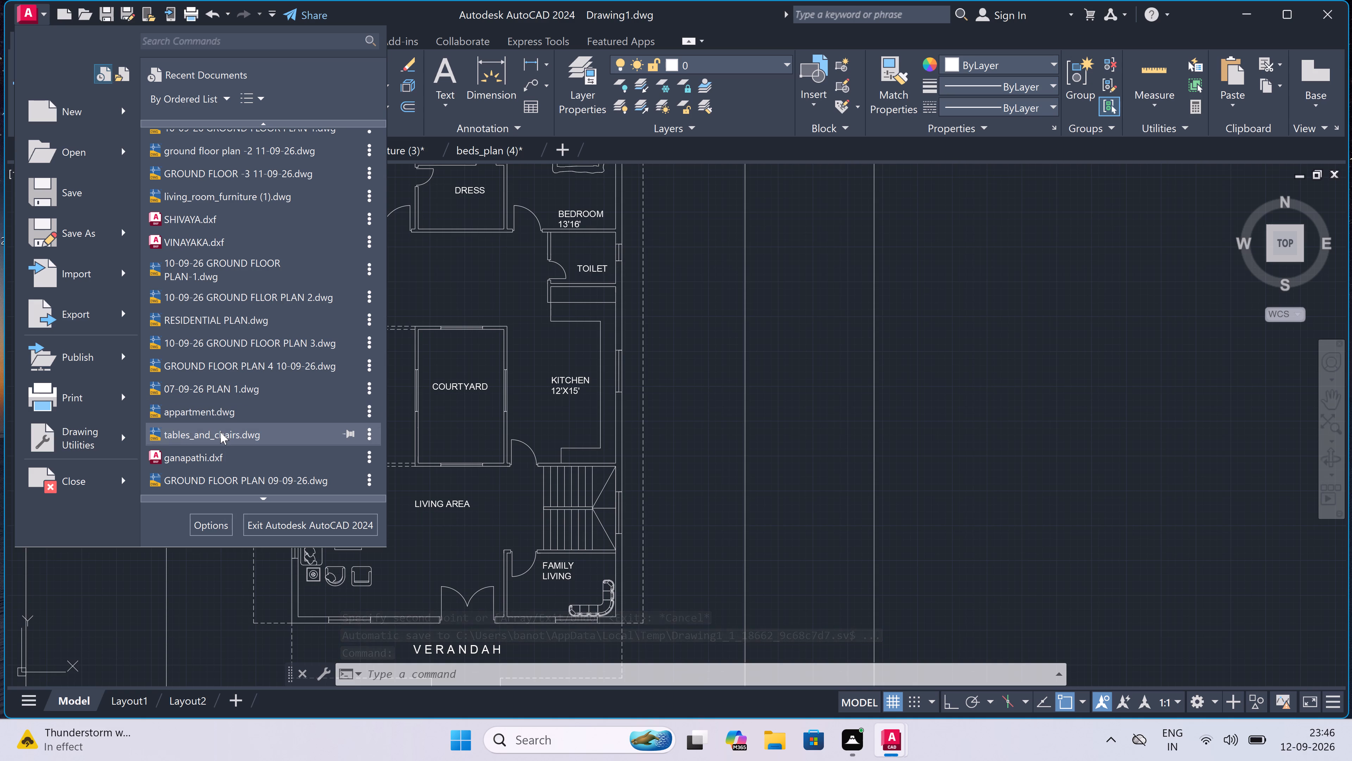
scroll(221, 430, "down", 1)
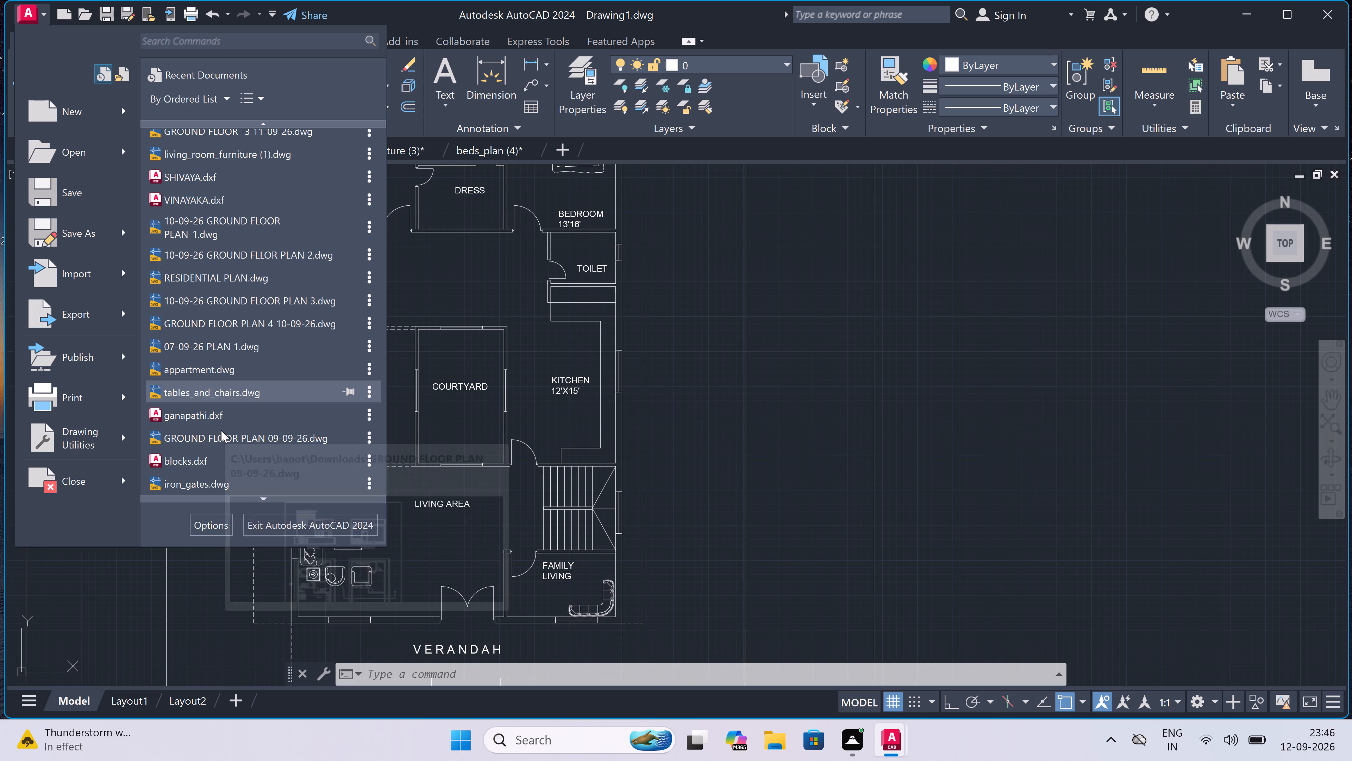
scroll(221, 430, "down", 1)
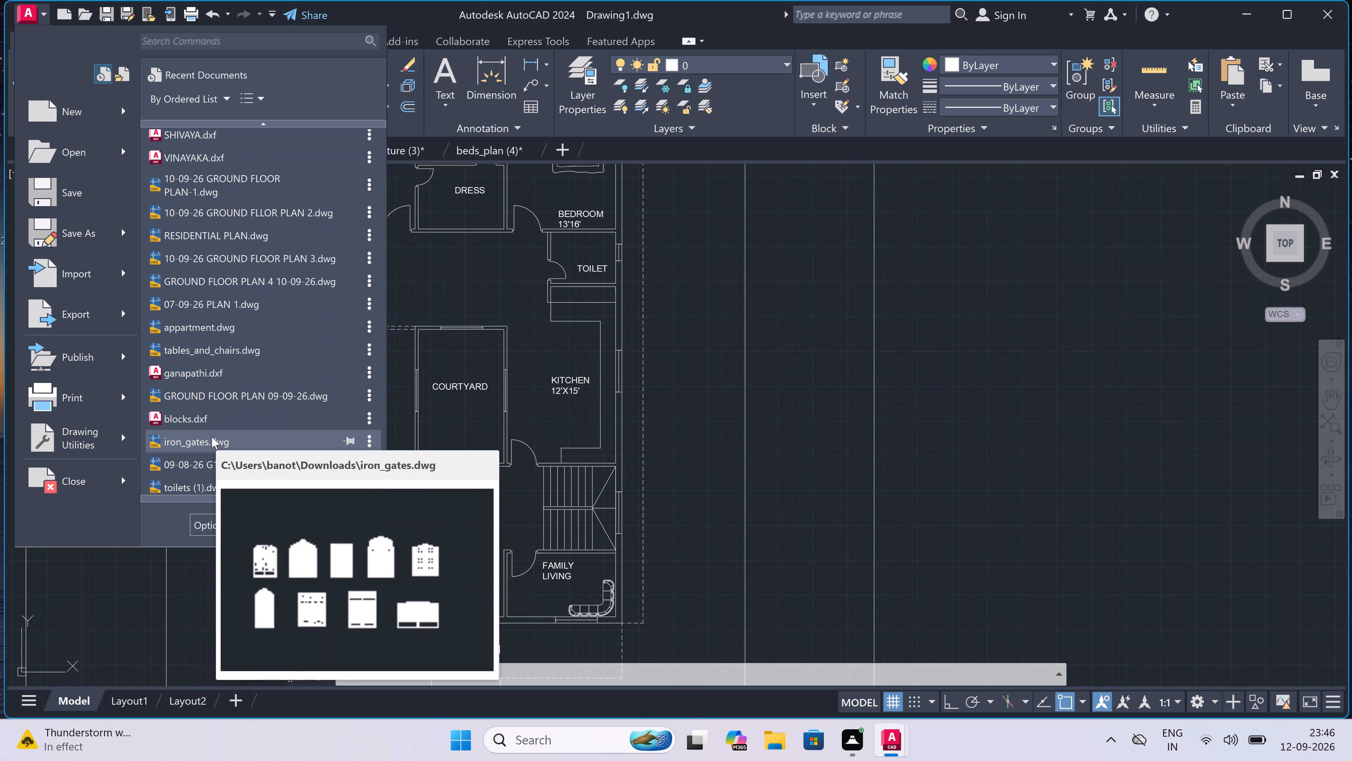
scroll(212, 437, "down", 1)
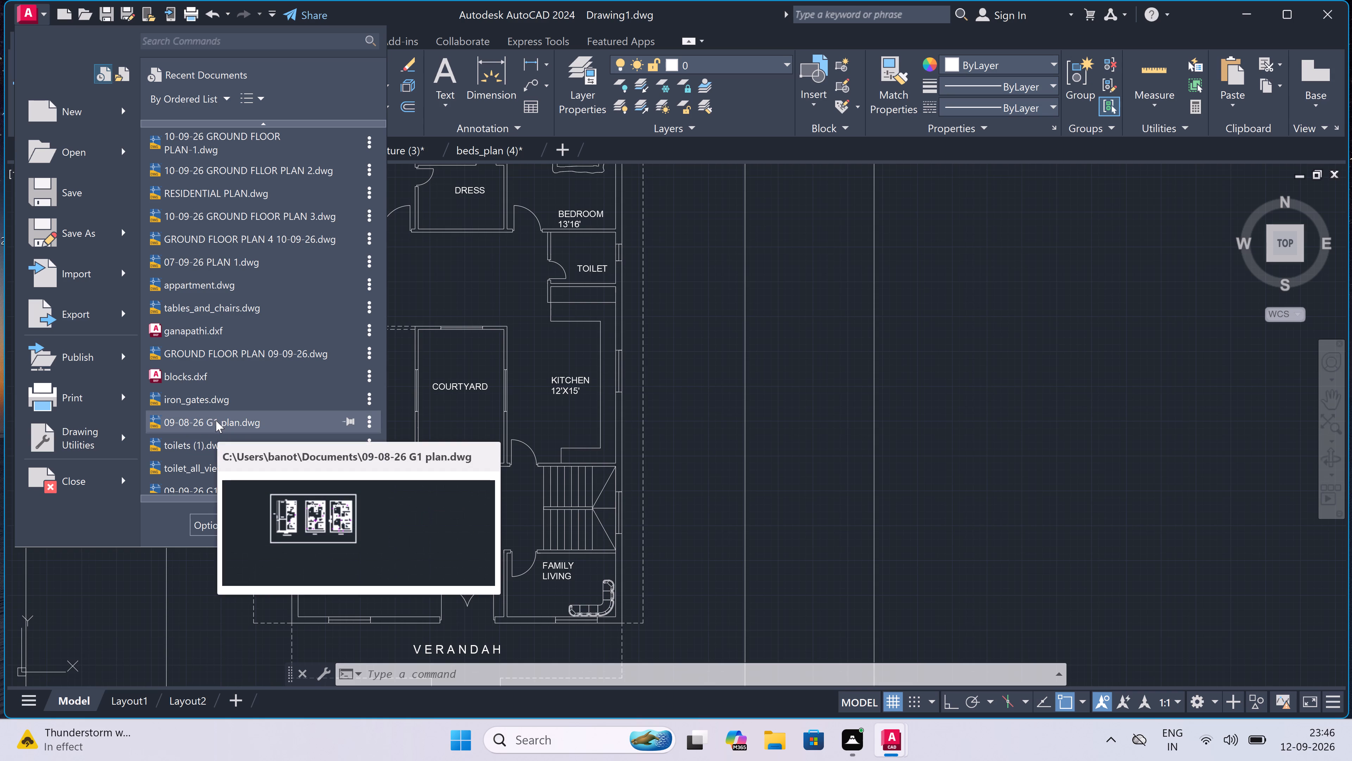
double_click(206, 438)
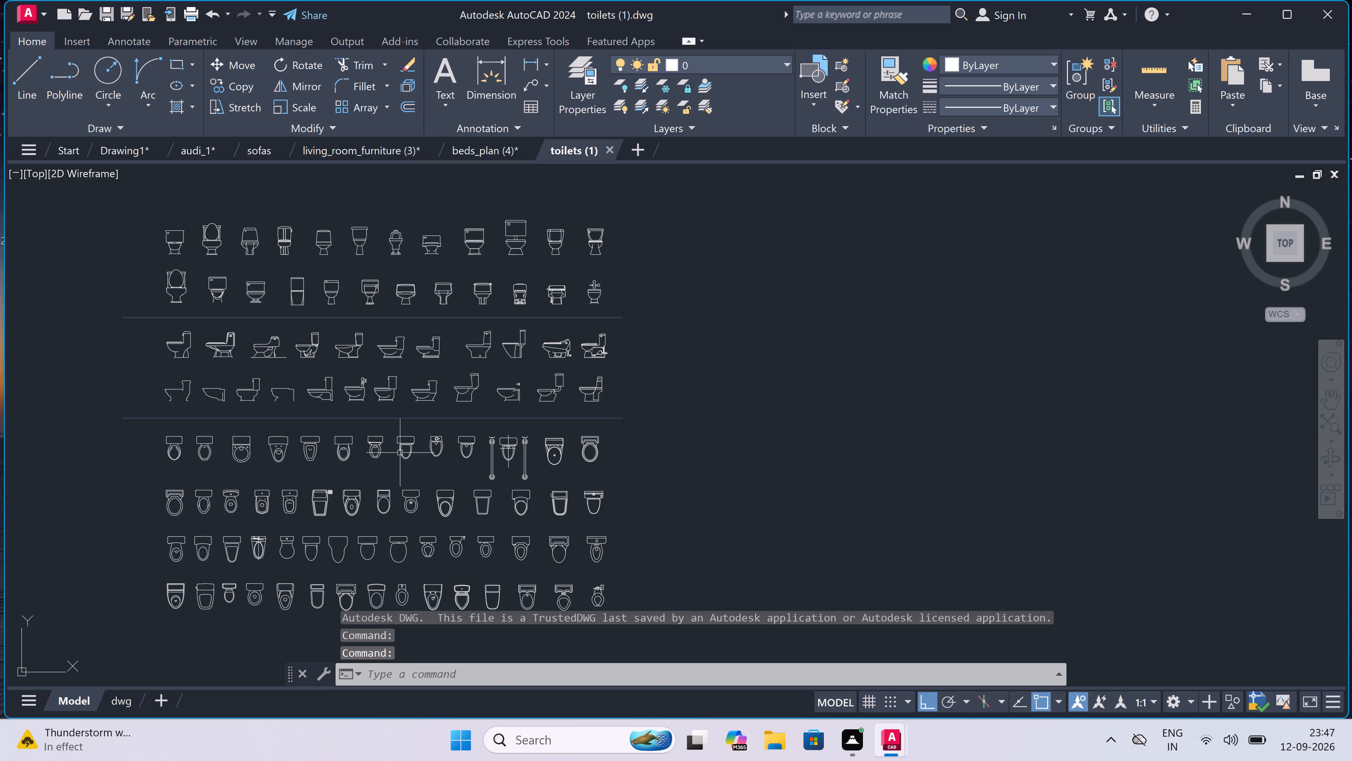
Copy the plan-view toilet with the rectangular cistern and round flush button into Drawing1, beside the sheet border.
scroll(440, 443, "up", 4)
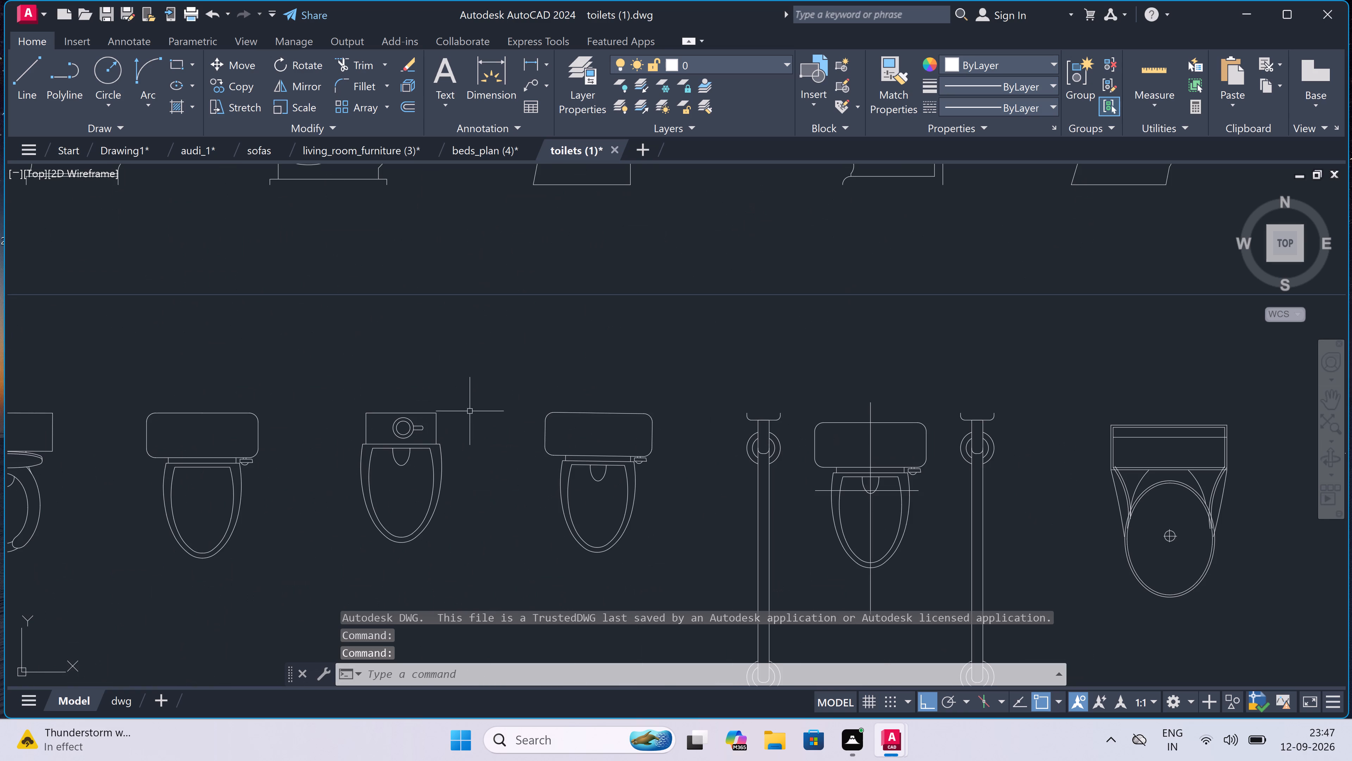
left_click_drag(486, 376, 438, 436)
left_click(295, 546)
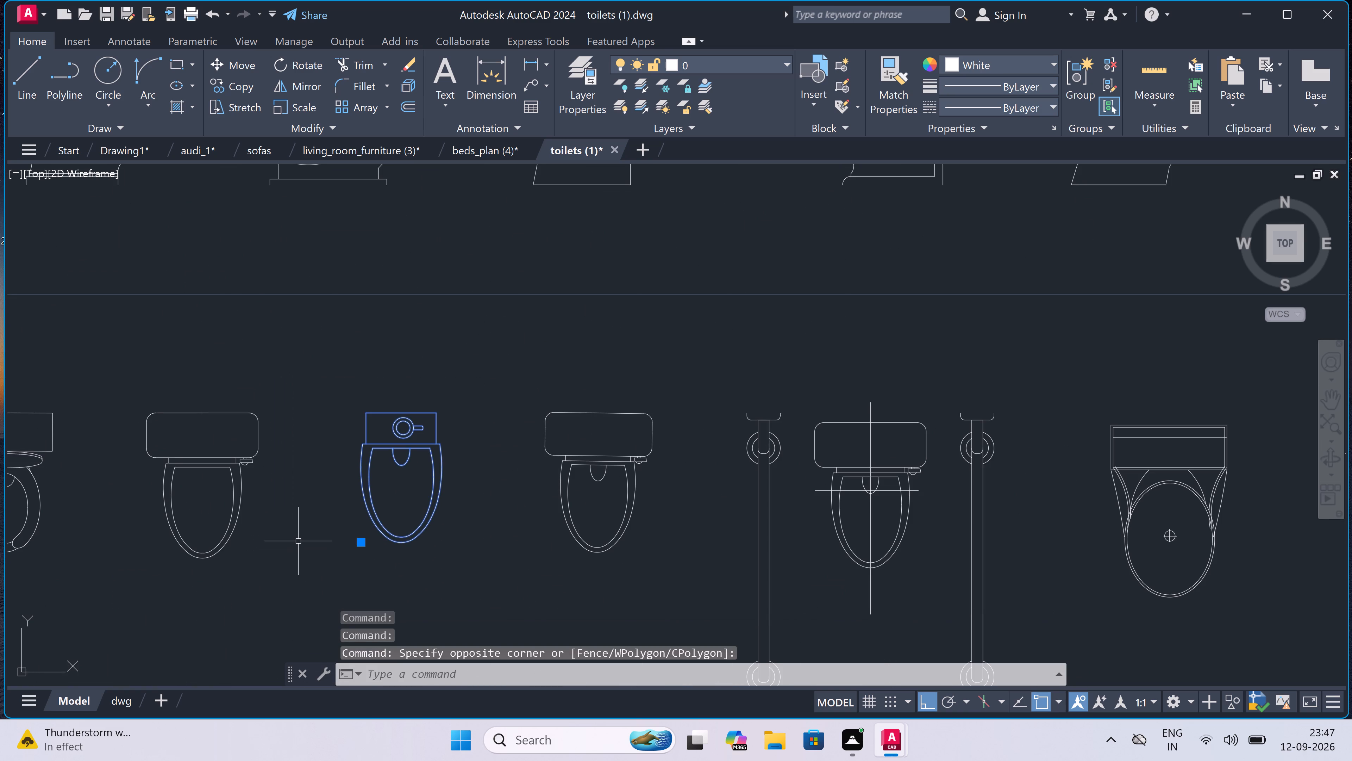
key("ctrl+c")
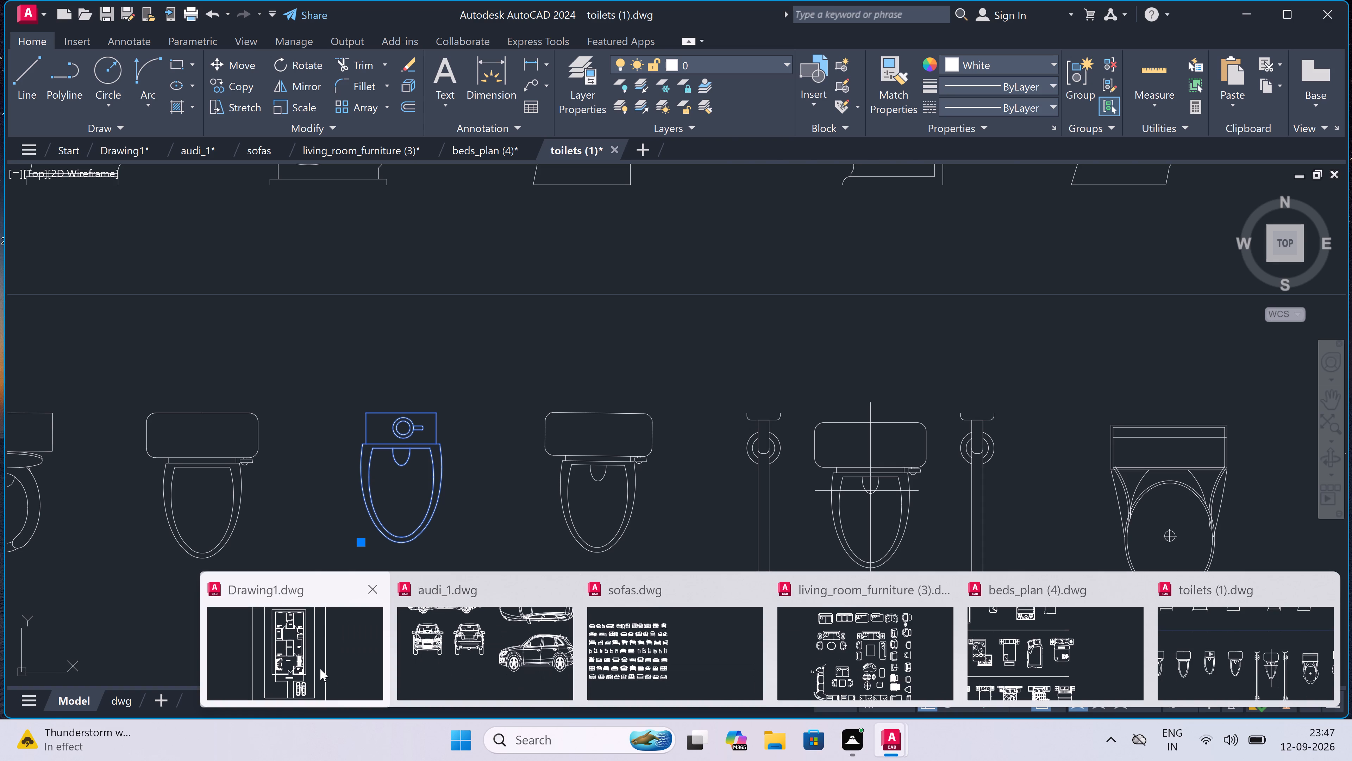
left_click(320, 669)
key("ctrl+v")
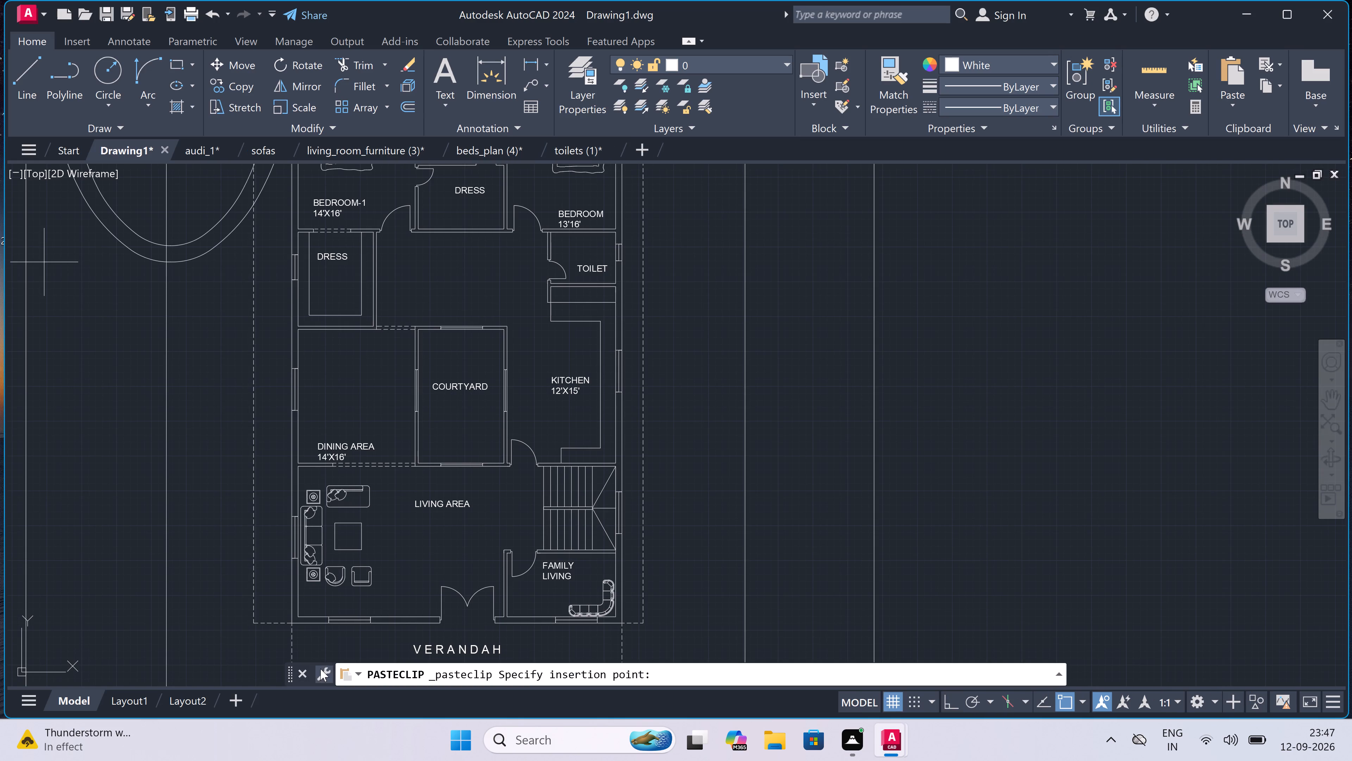
scroll(344, 529, "down", 4)
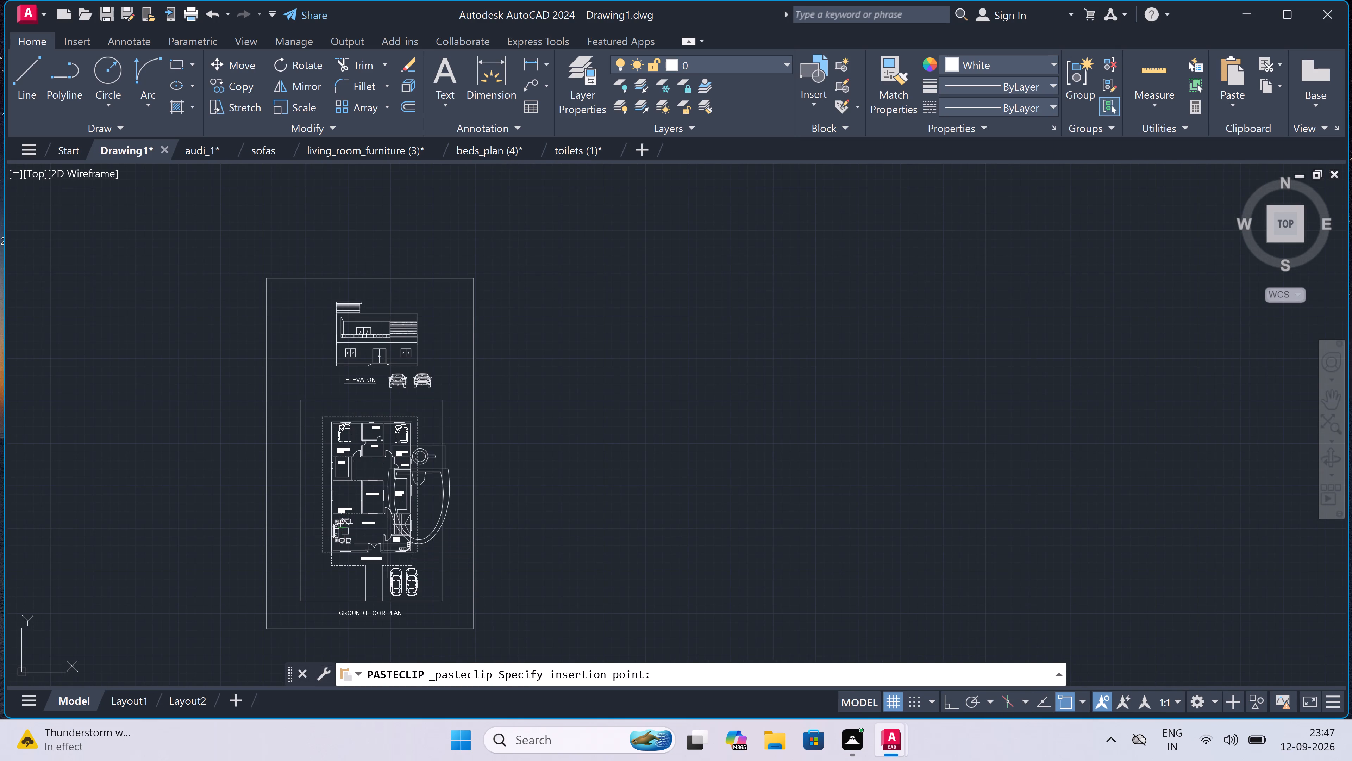
left_click(540, 529)
Scale the pasted toilet down freehand about a point in its bowl, to a small fraction of its size.
left_click_drag(628, 414, 591, 471)
left_click(533, 565)
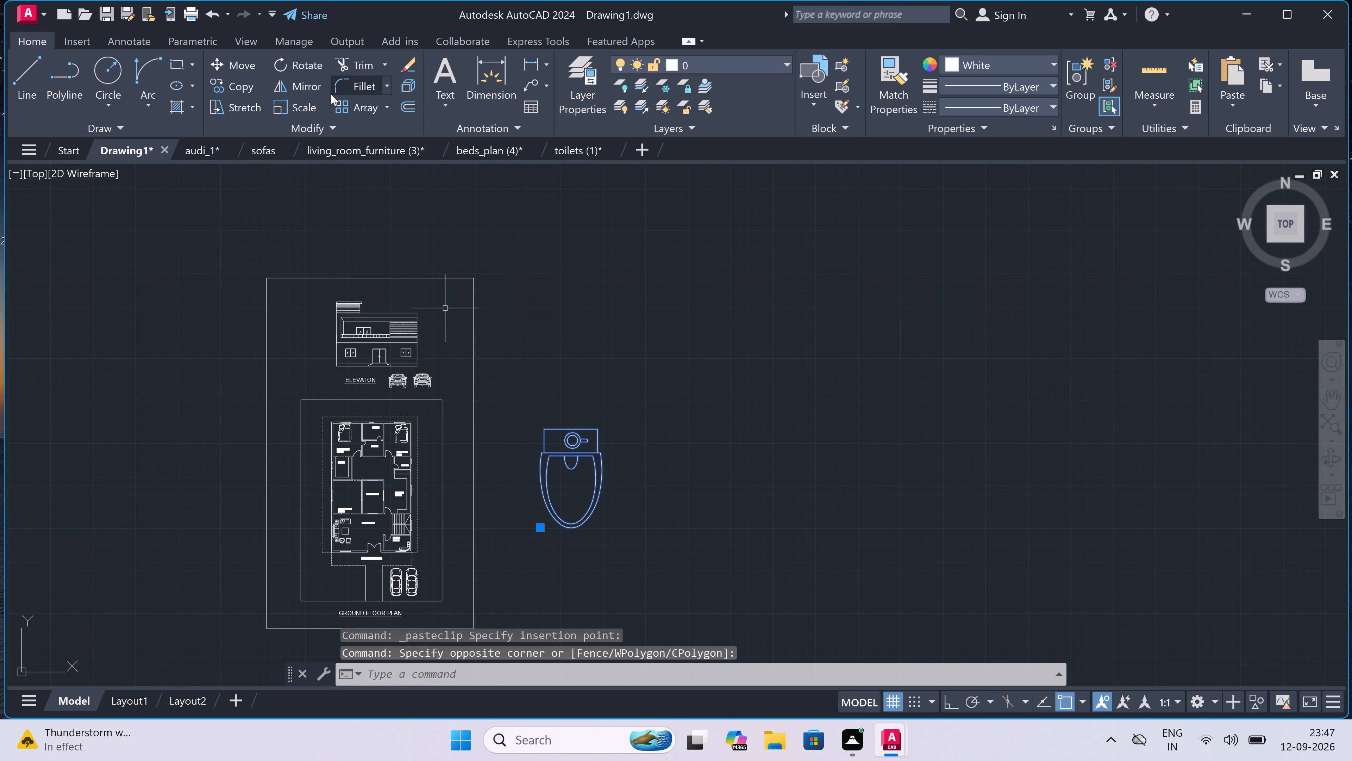
left_click(300, 103)
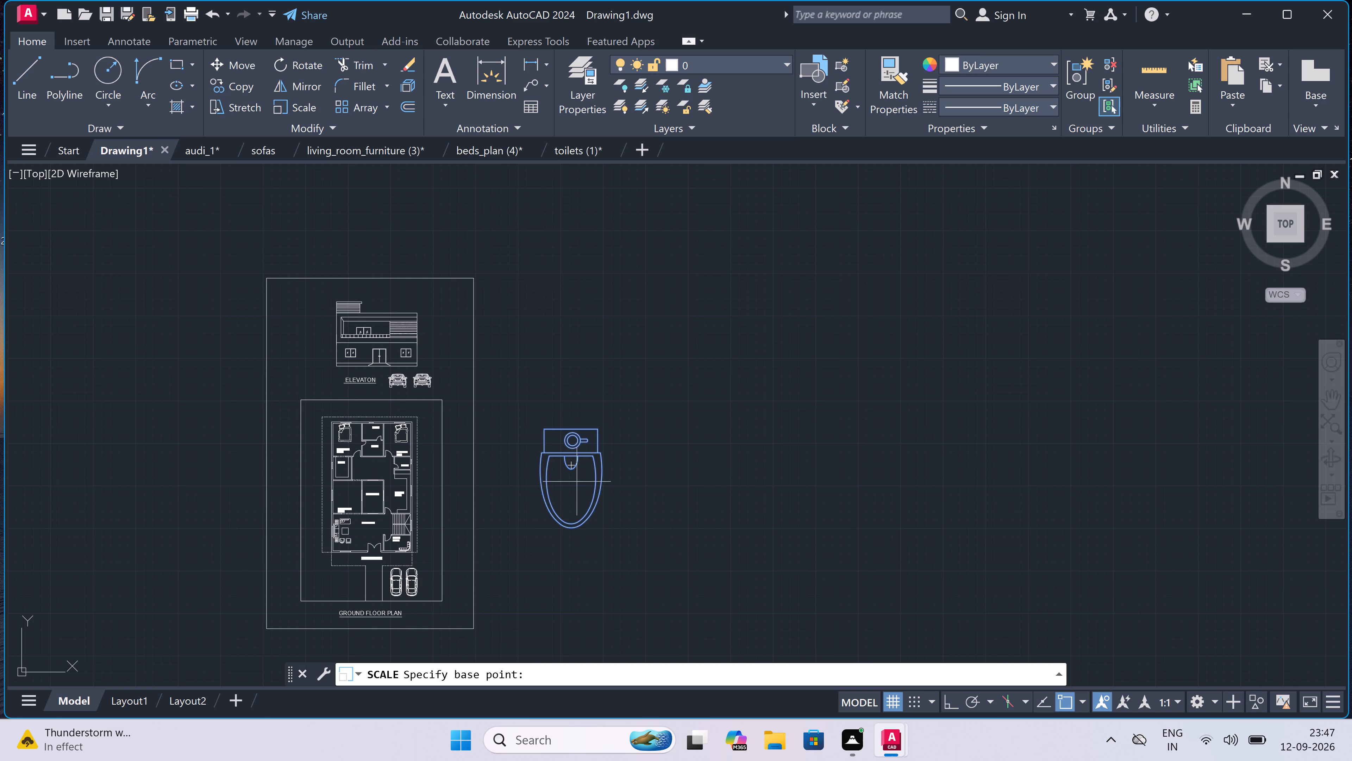
left_click_drag(568, 489, 565, 479)
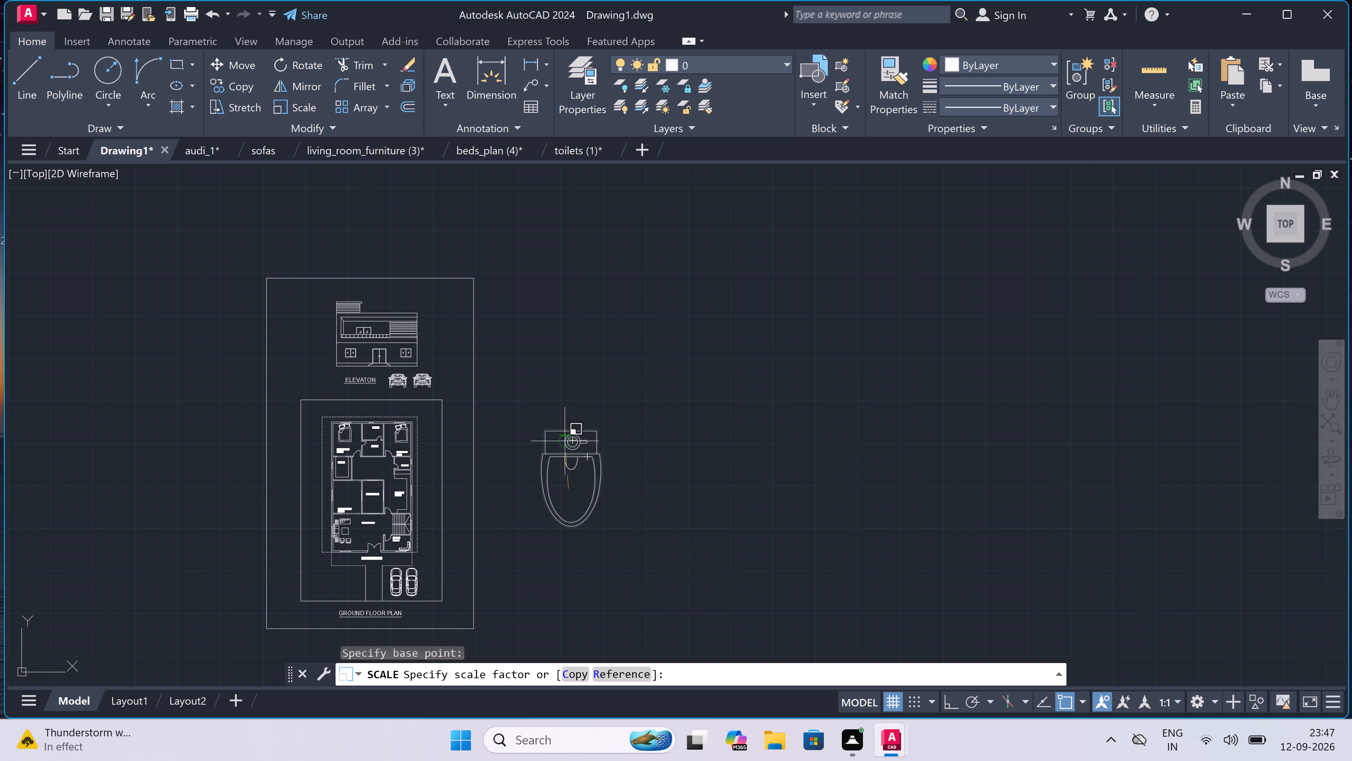
scroll(568, 499, "up", 3)
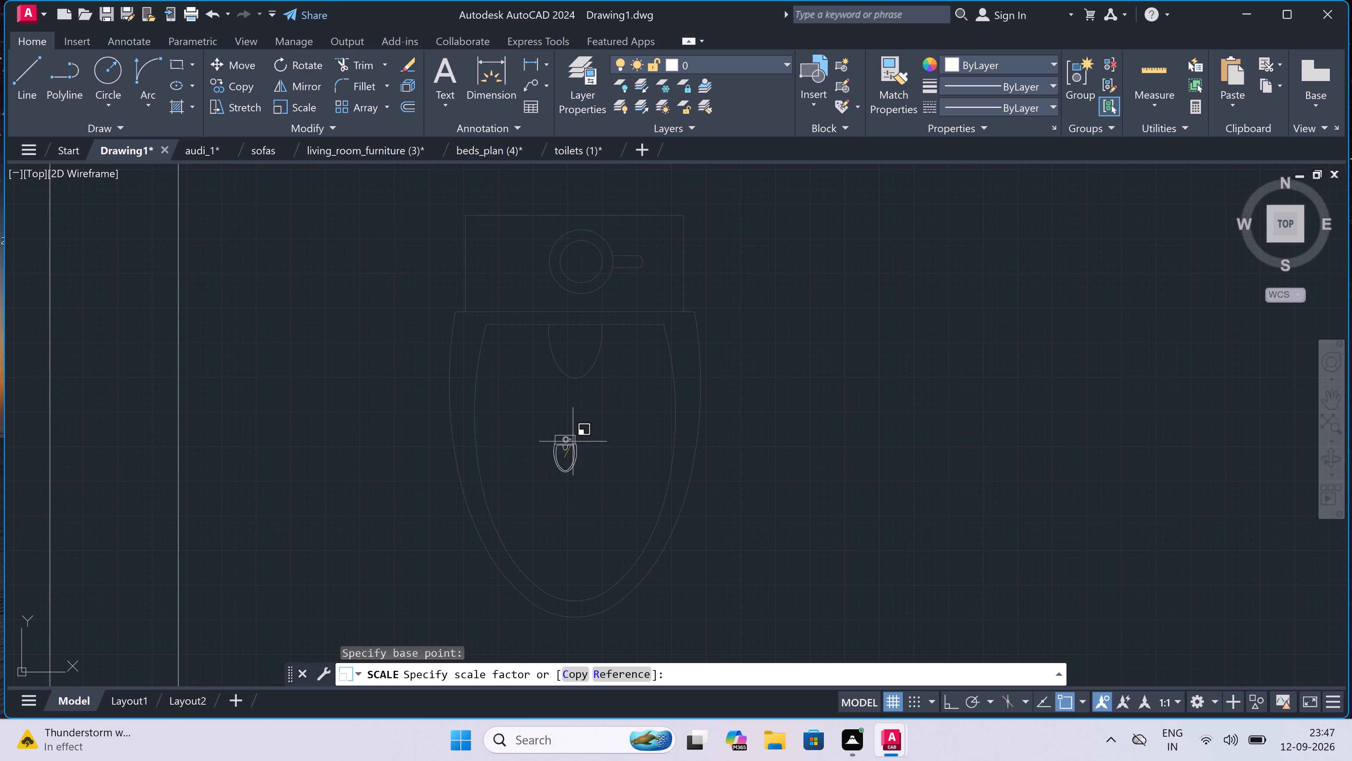
left_click(570, 429)
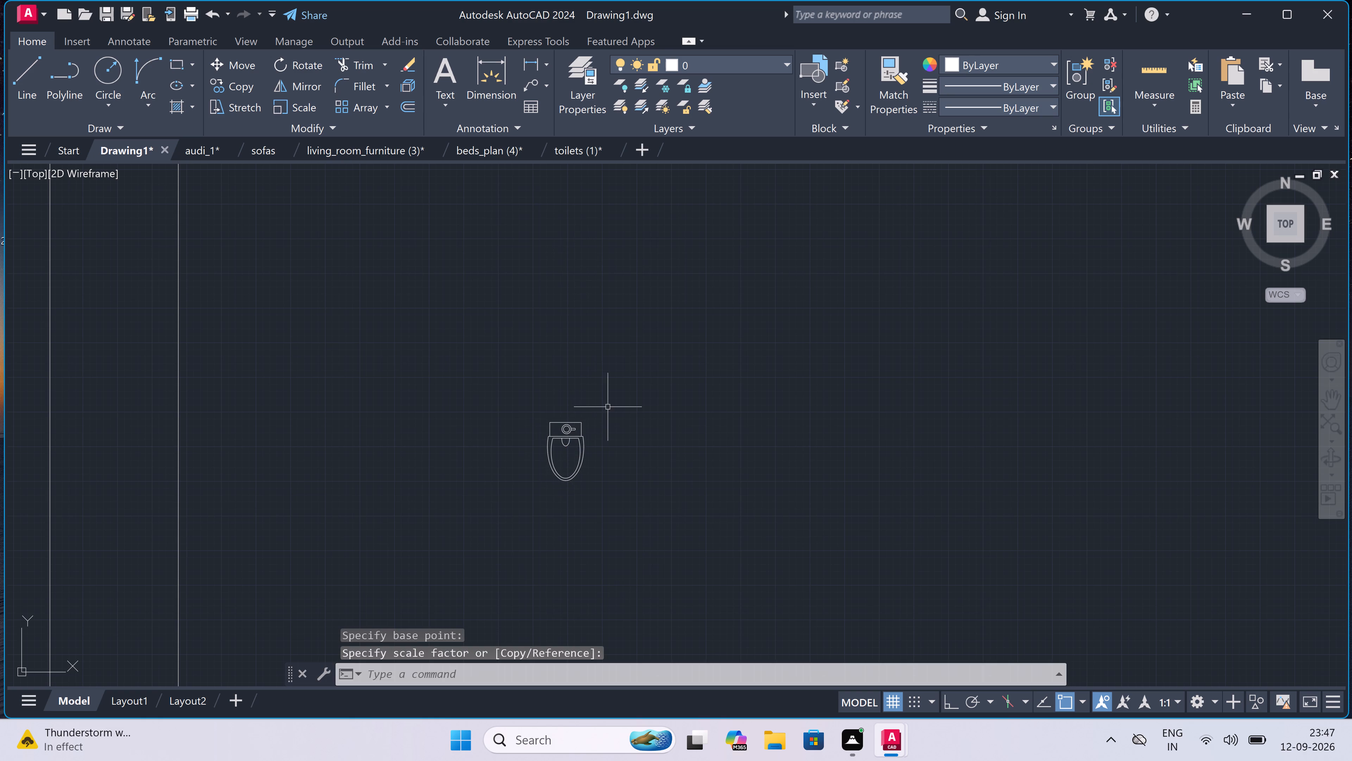
Move the reduced toilet next to the ground floor plan, just outside the outer wall of the 13'16' bedroom.
left_click_drag(607, 399, 583, 441)
left_click(527, 526)
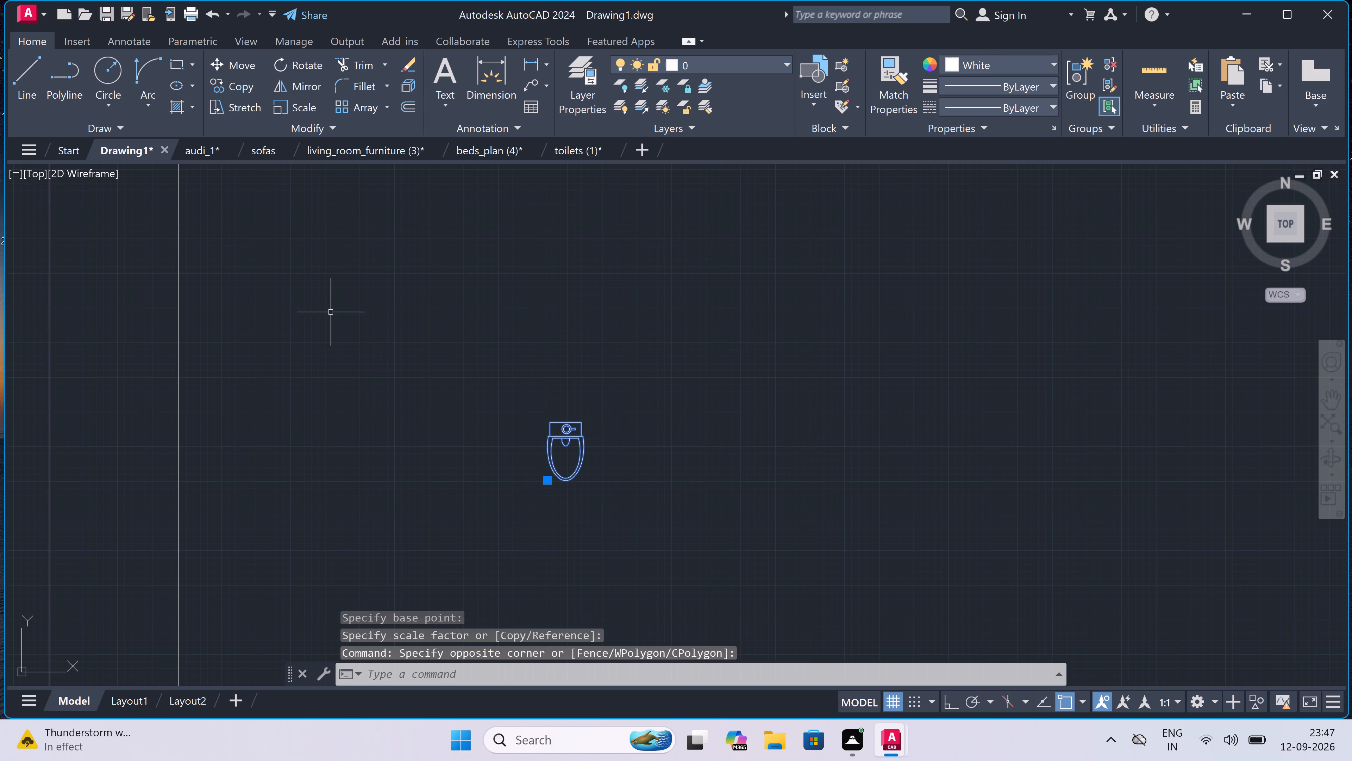
left_click(239, 65)
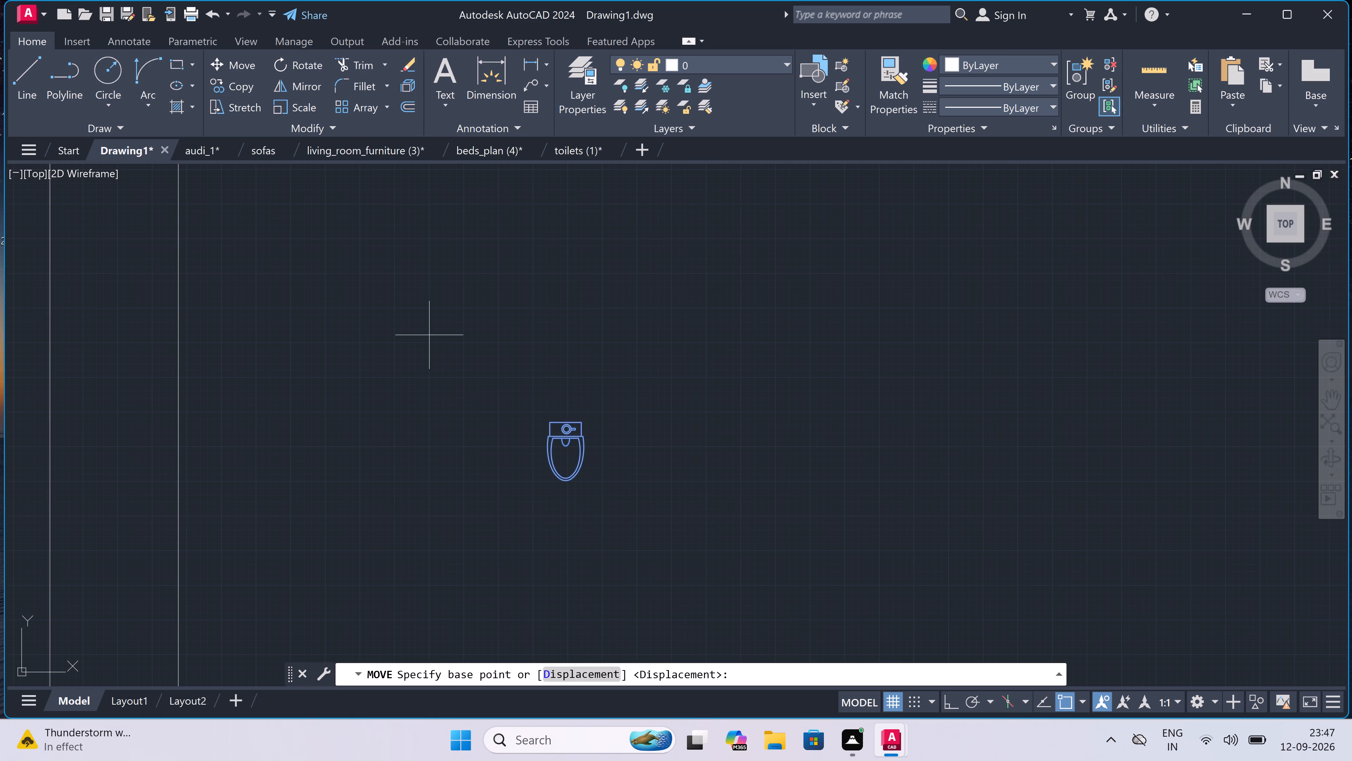
left_click_drag(561, 444, 501, 453)
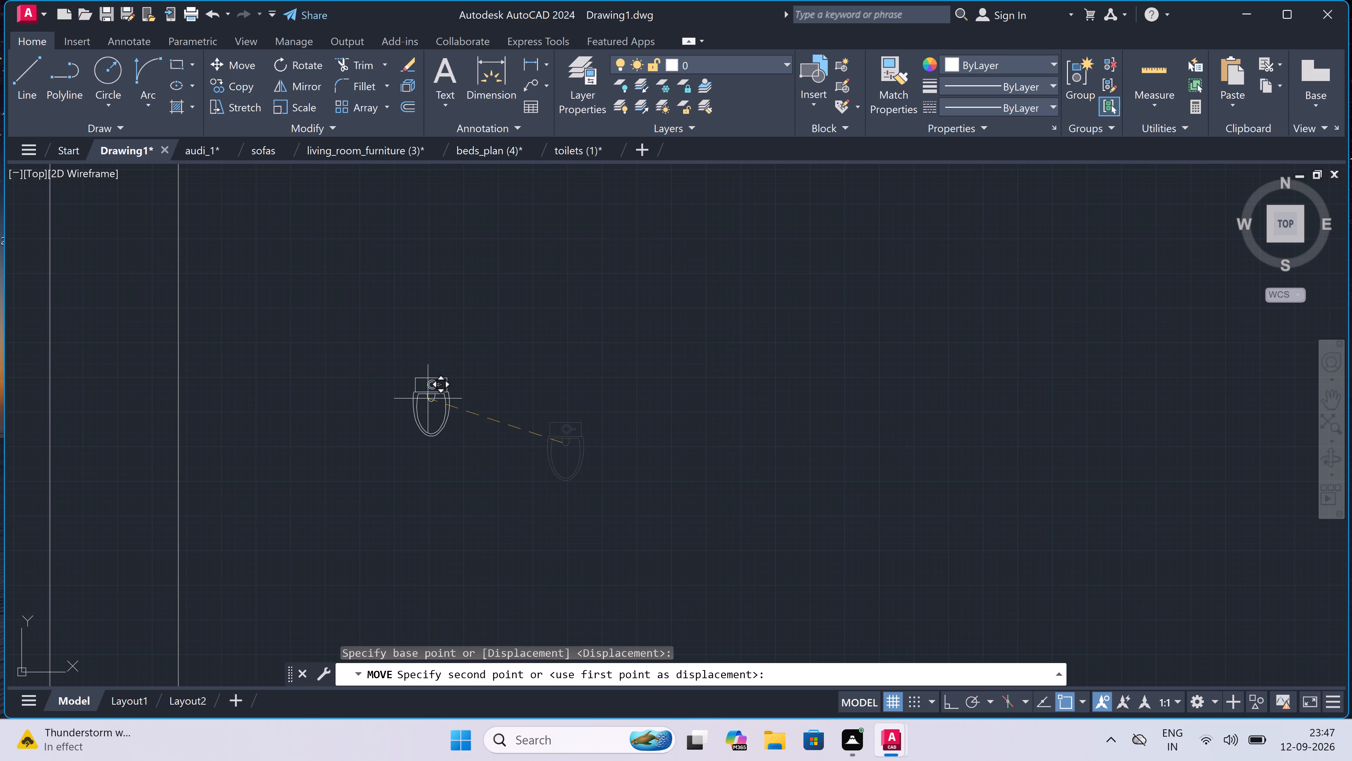
scroll(431, 400, "down", 3)
scroll(132, 432, "up", 2)
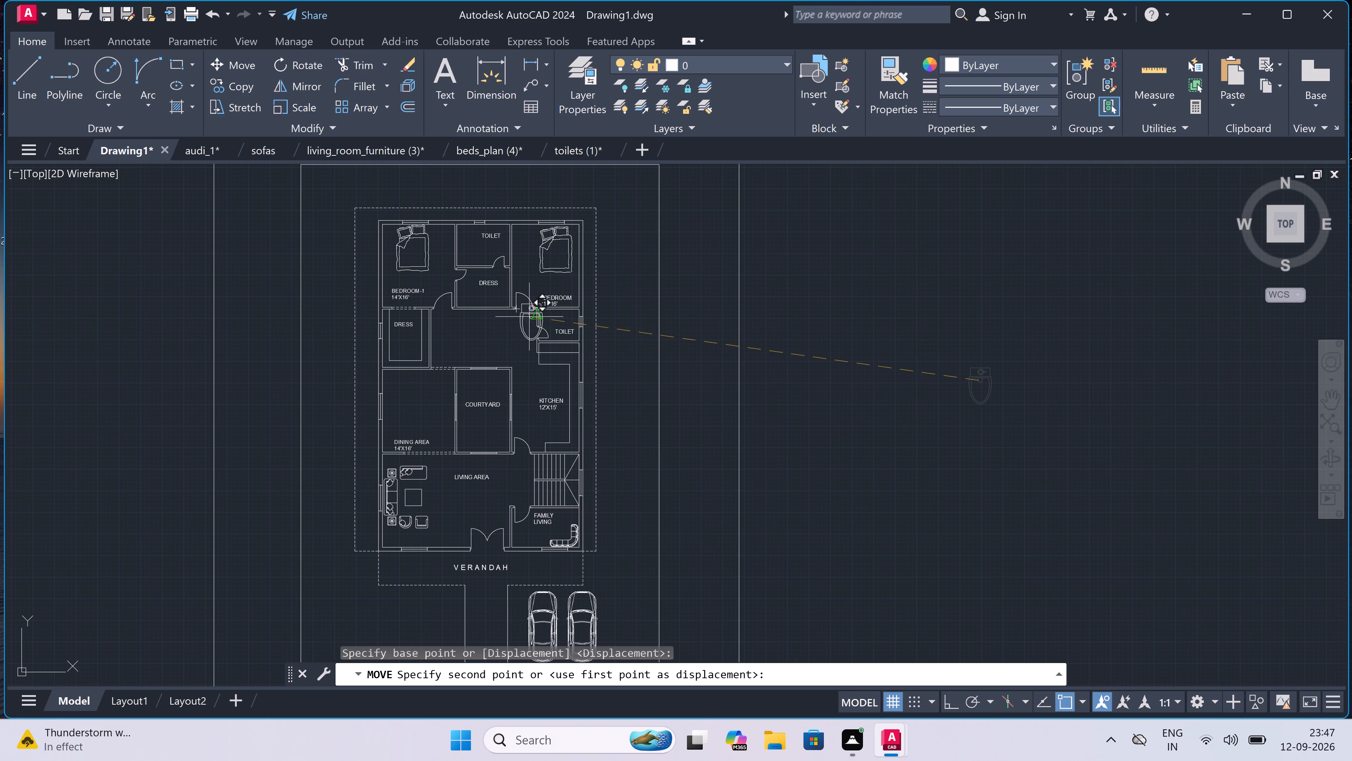
scroll(491, 234, "up", 2)
scroll(739, 375, "down", 1)
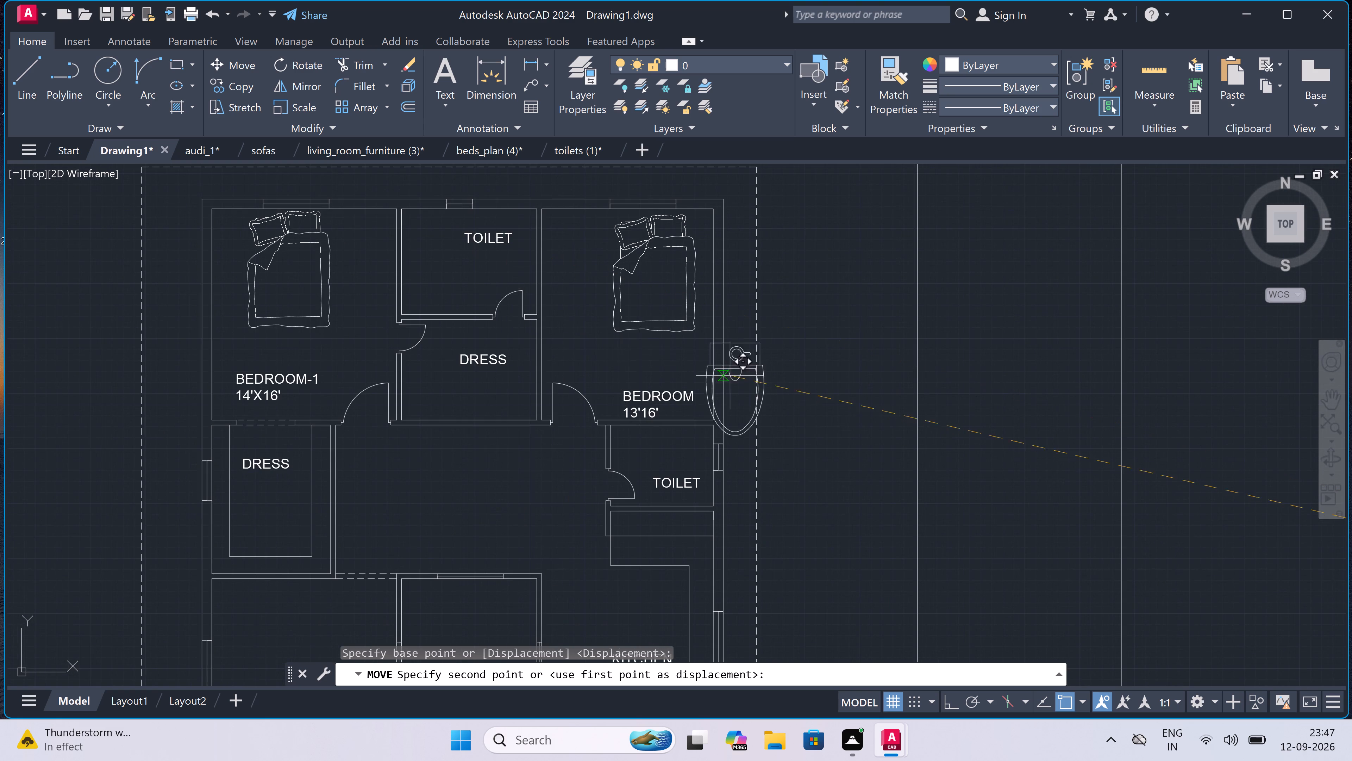
left_click(794, 363)
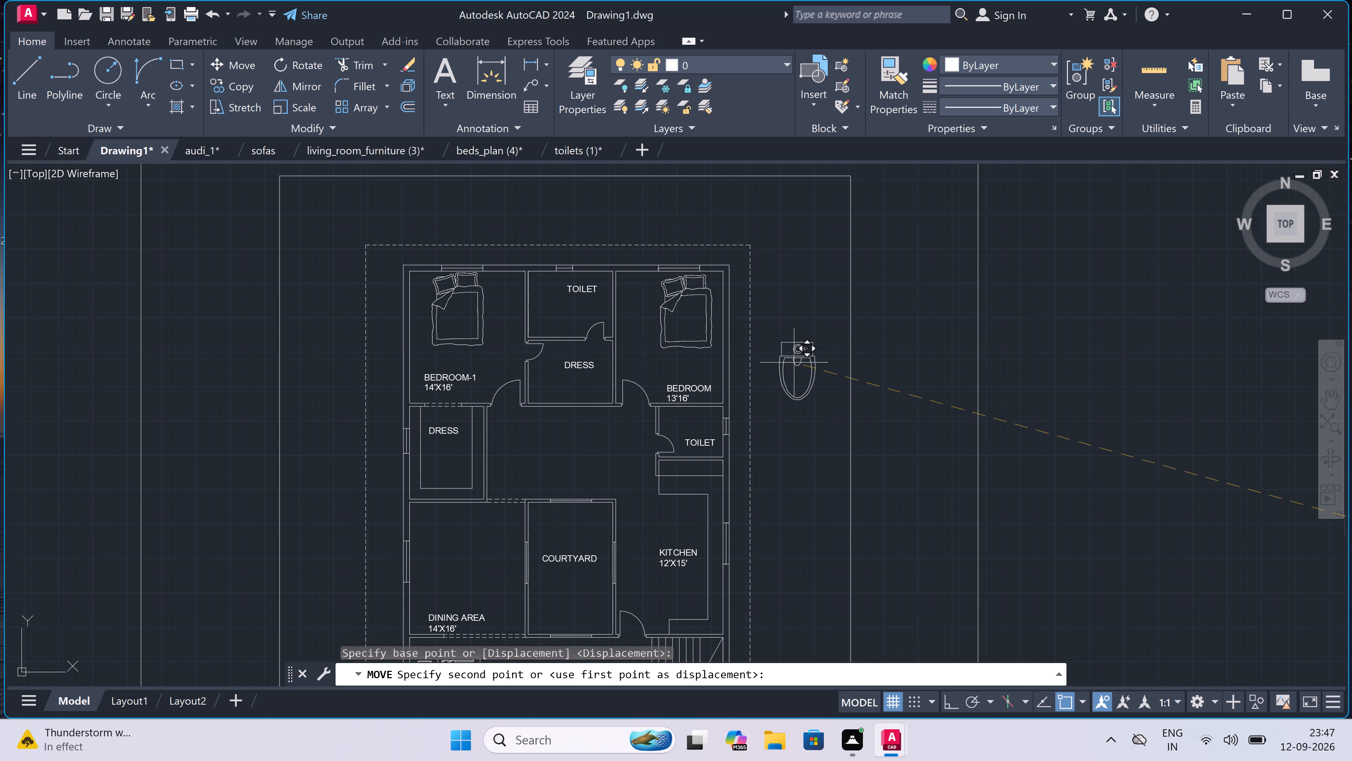
Scale the toilet down again freehand about its bowl, to slightly under half its size, to suit the toilet rooms.
scroll(793, 353, "down", 2)
scroll(818, 379, "up", 3)
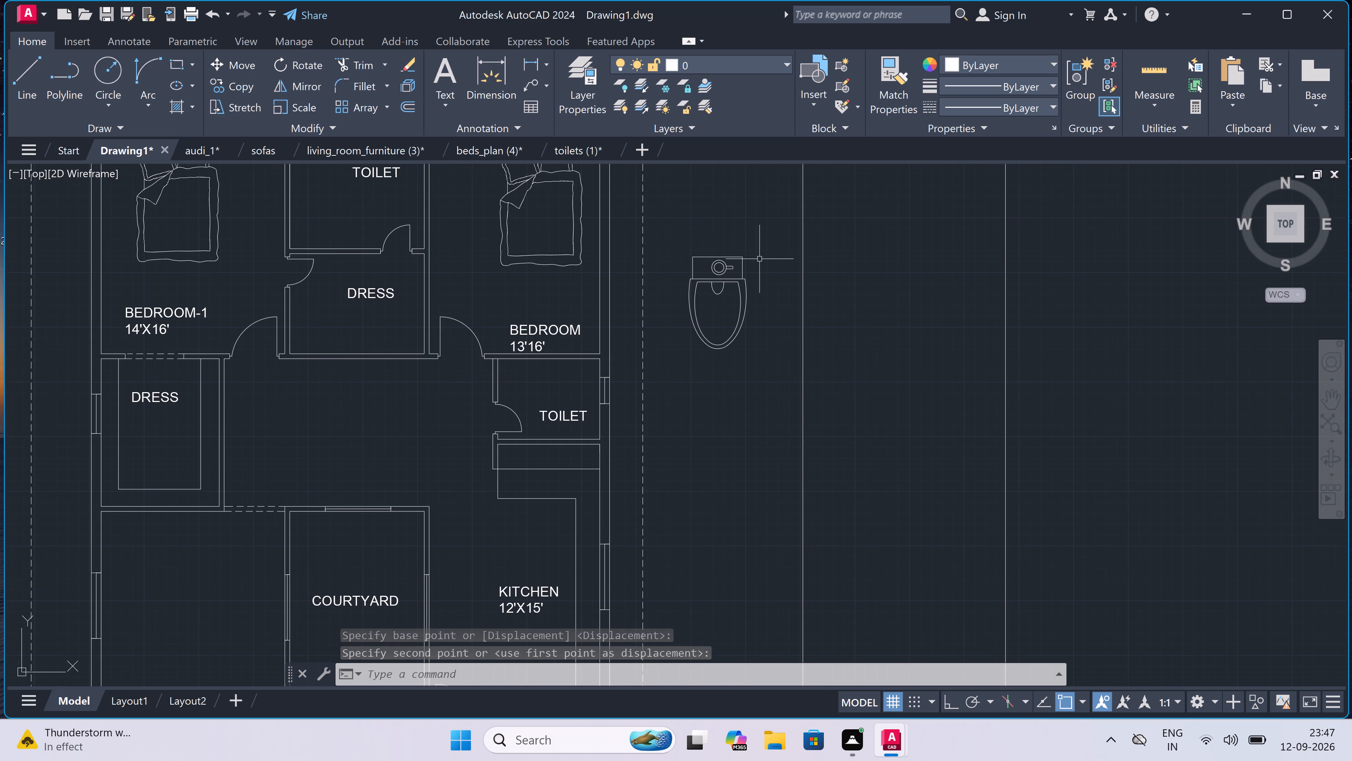
left_click_drag(776, 236, 759, 255)
left_click(682, 367)
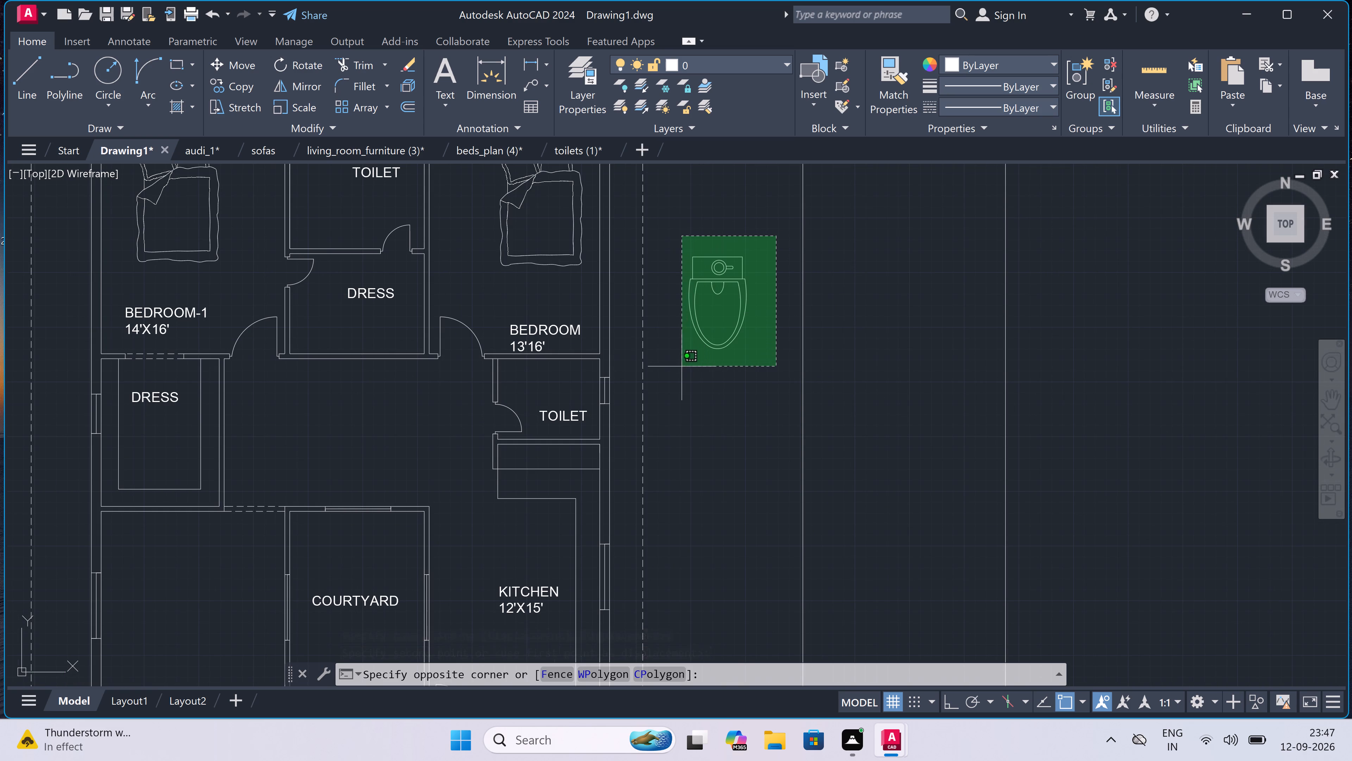
left_click(292, 107)
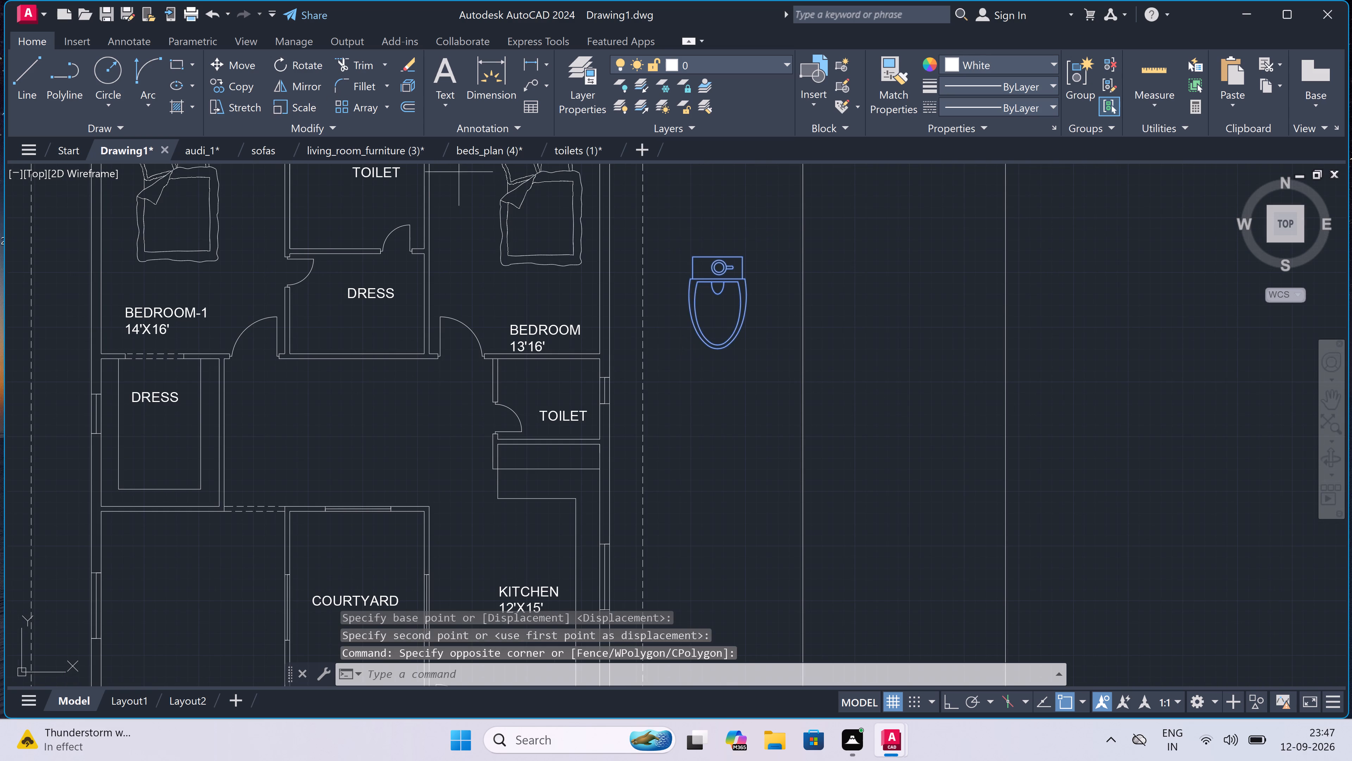
left_click(721, 298)
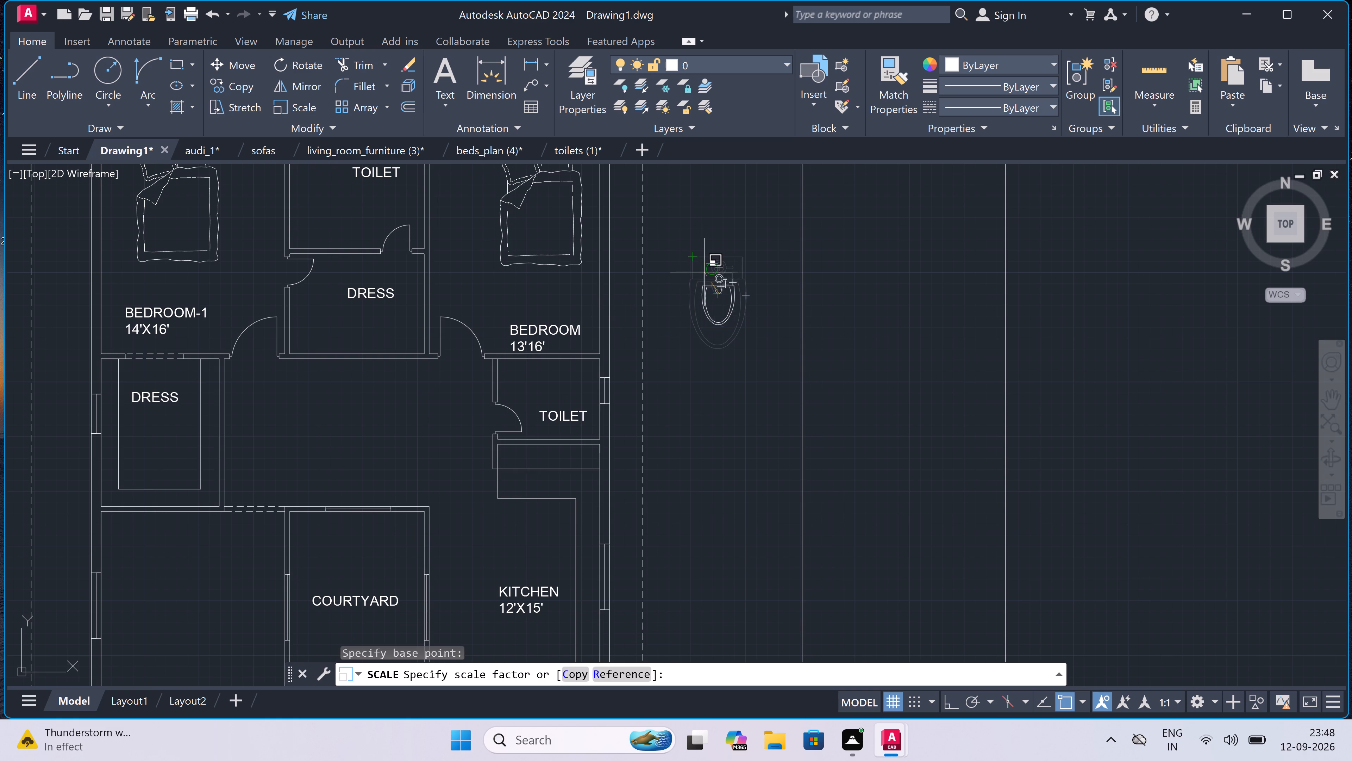
scroll(703, 271, "up", 2)
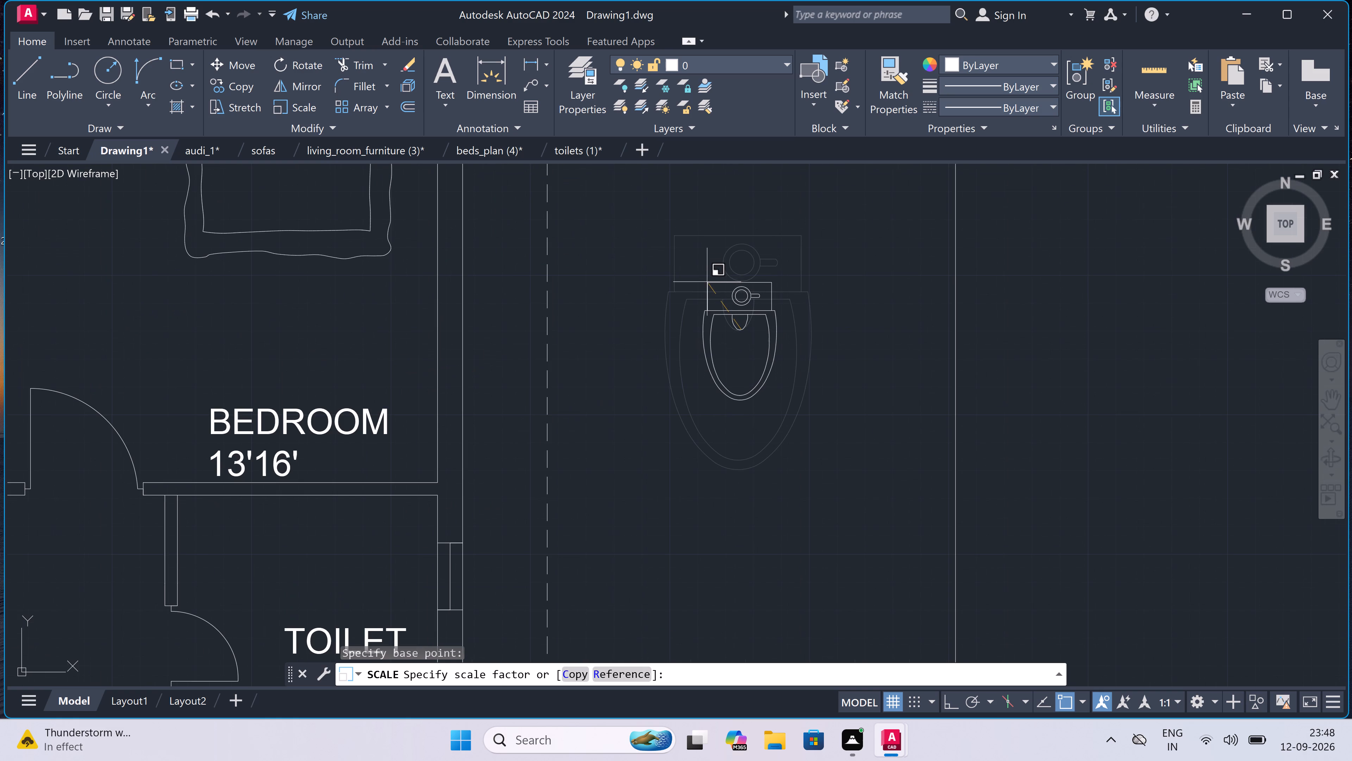
left_click(709, 290)
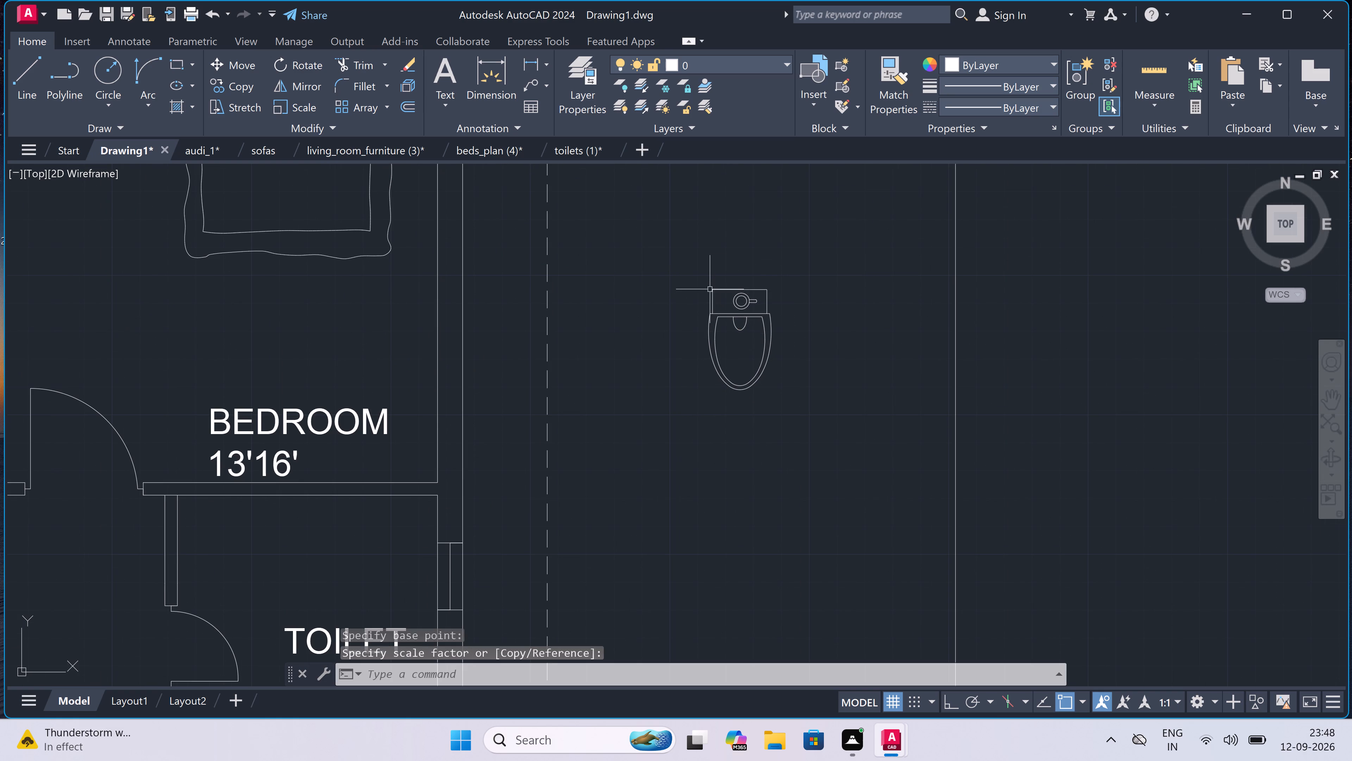
Copy the scaled toilet into the TOILET between the two bedrooms, with its cistern at the window wall near BEDROOM-1.
left_click_drag(810, 286, 727, 347)
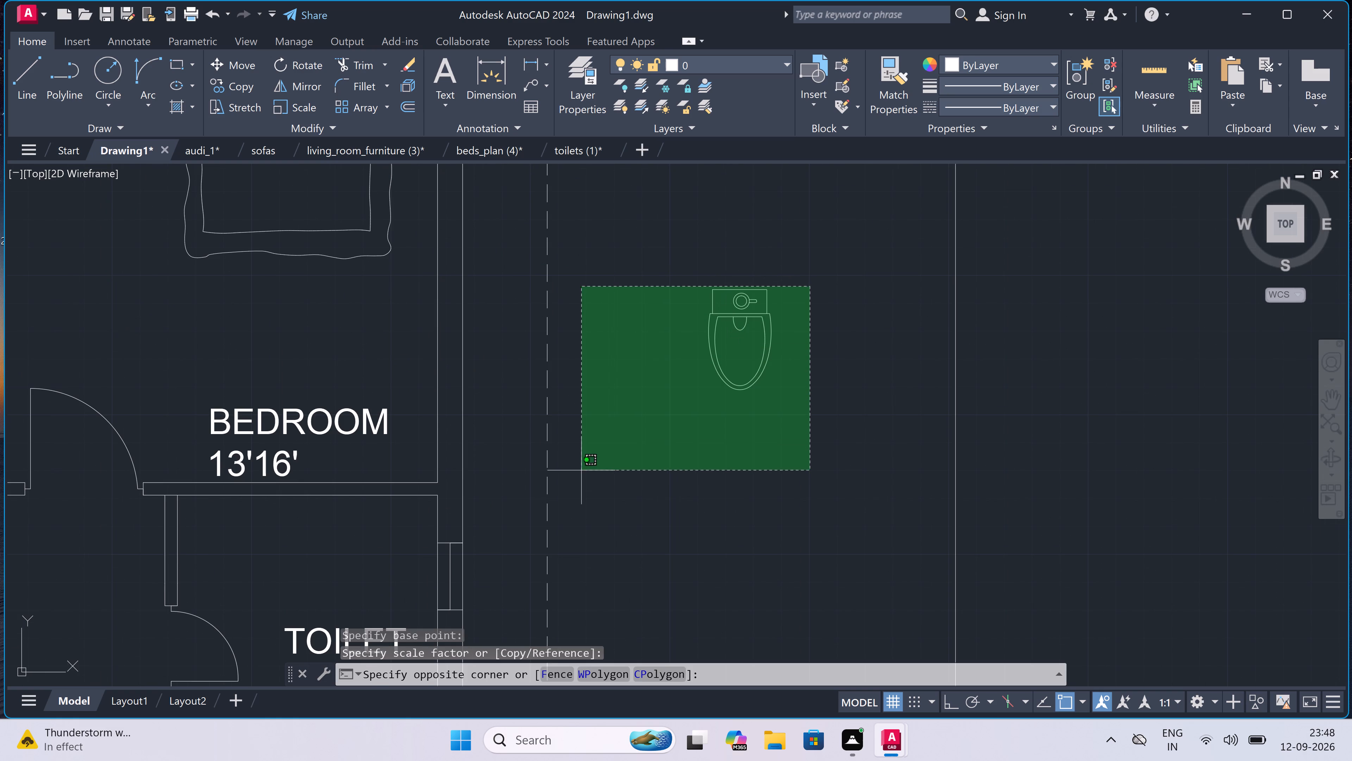
left_click(605, 435)
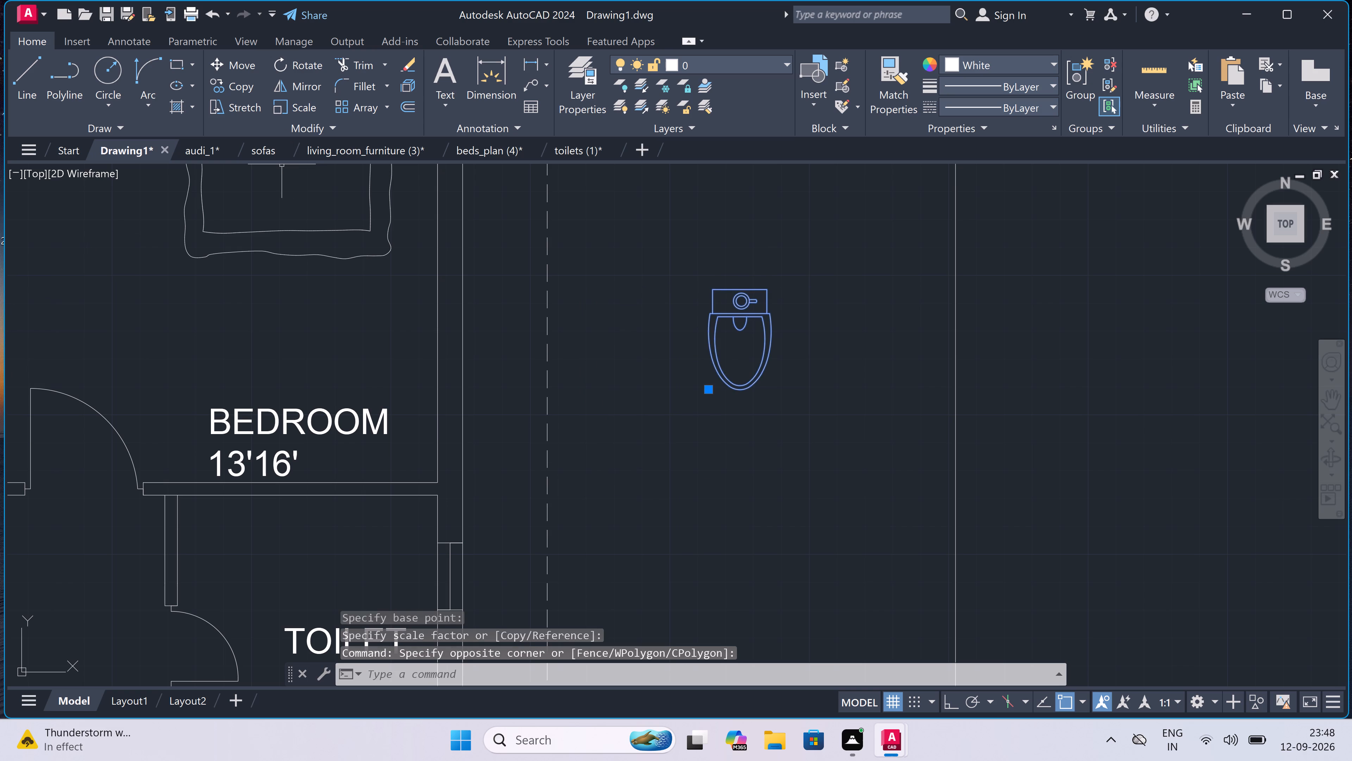
left_click(242, 82)
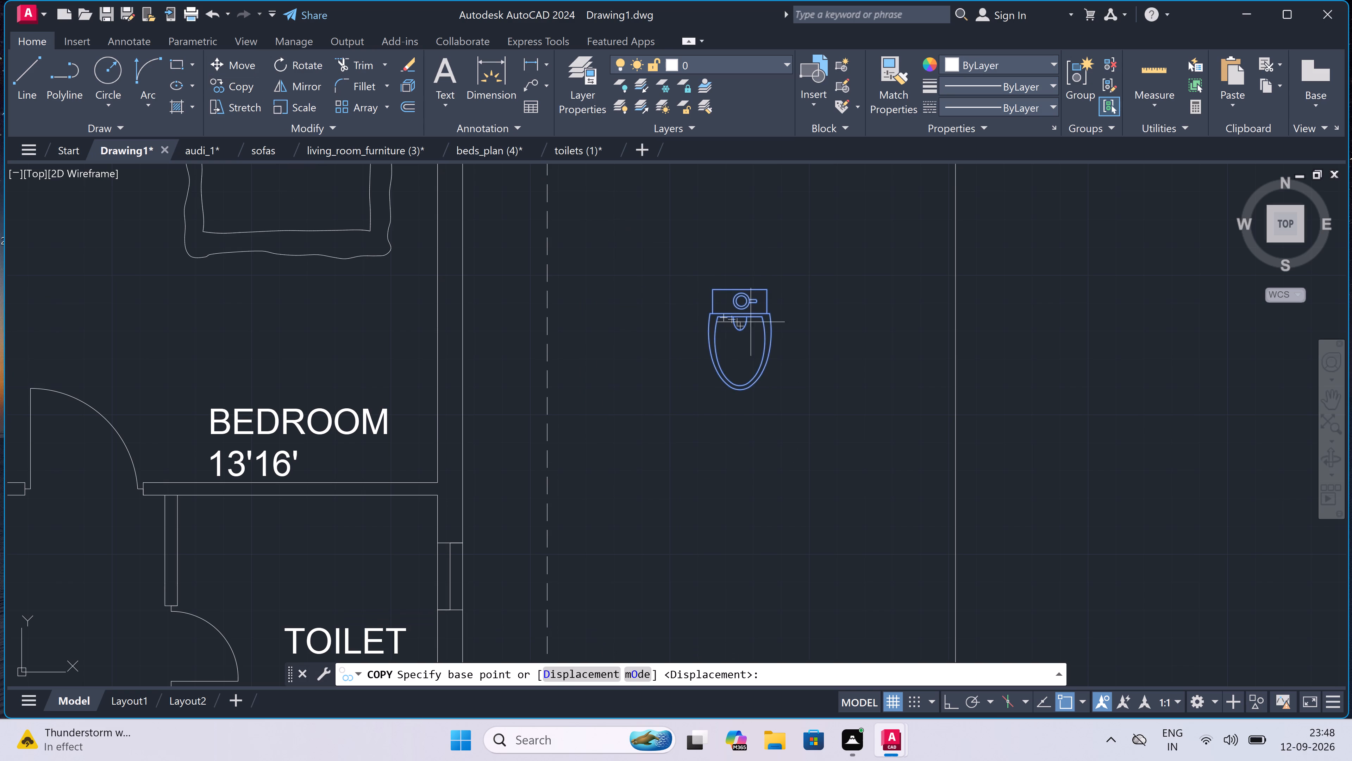
left_click_drag(751, 321, 603, 365)
scroll(594, 357, "down", 6)
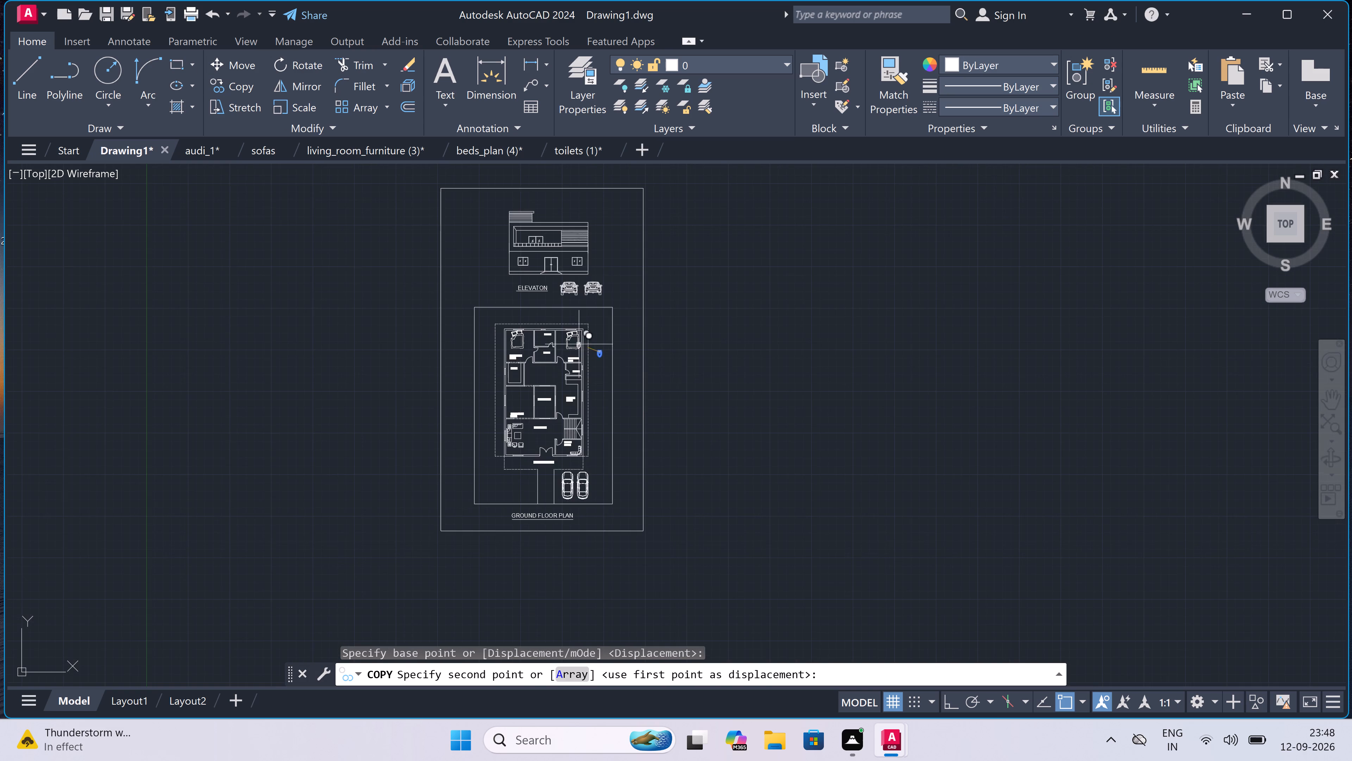
scroll(541, 324, "up", 5)
scroll(511, 406, "up", 3)
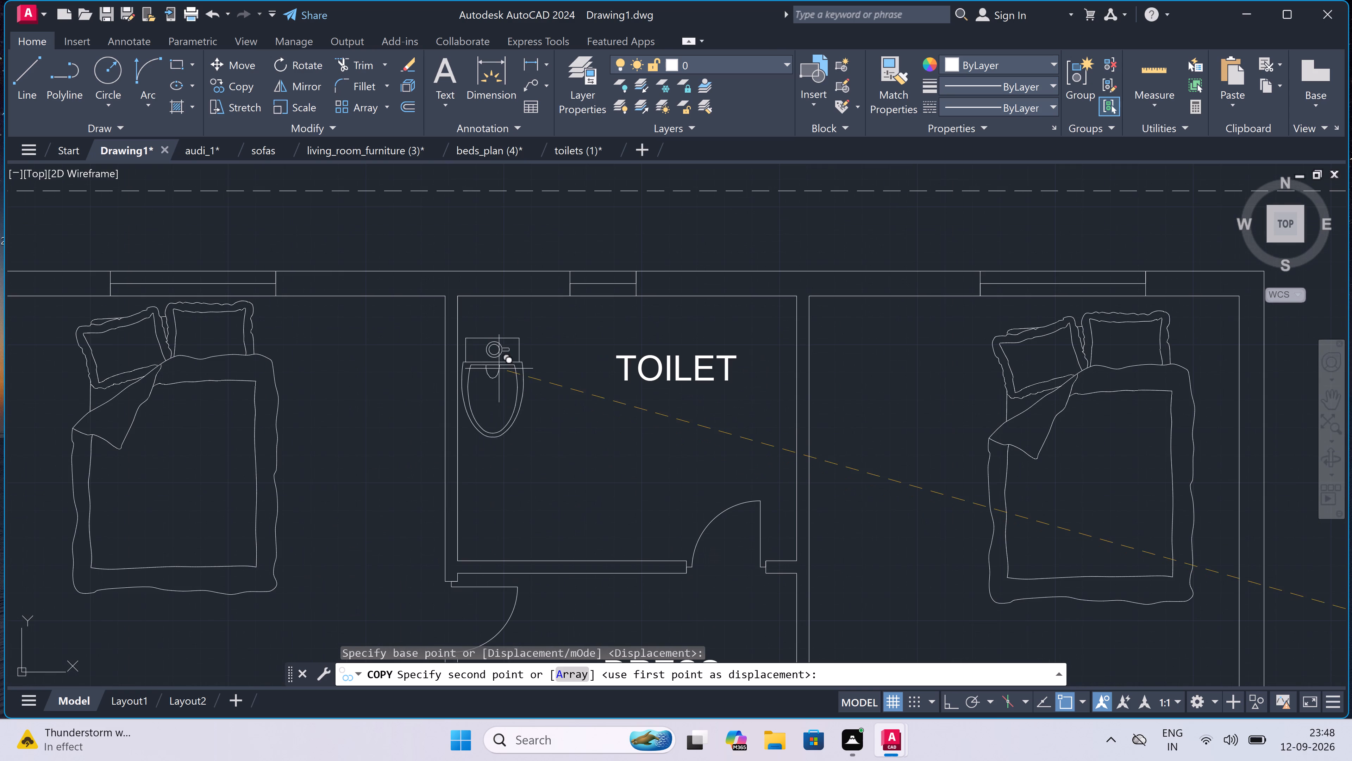
scroll(555, 329, "up", 3)
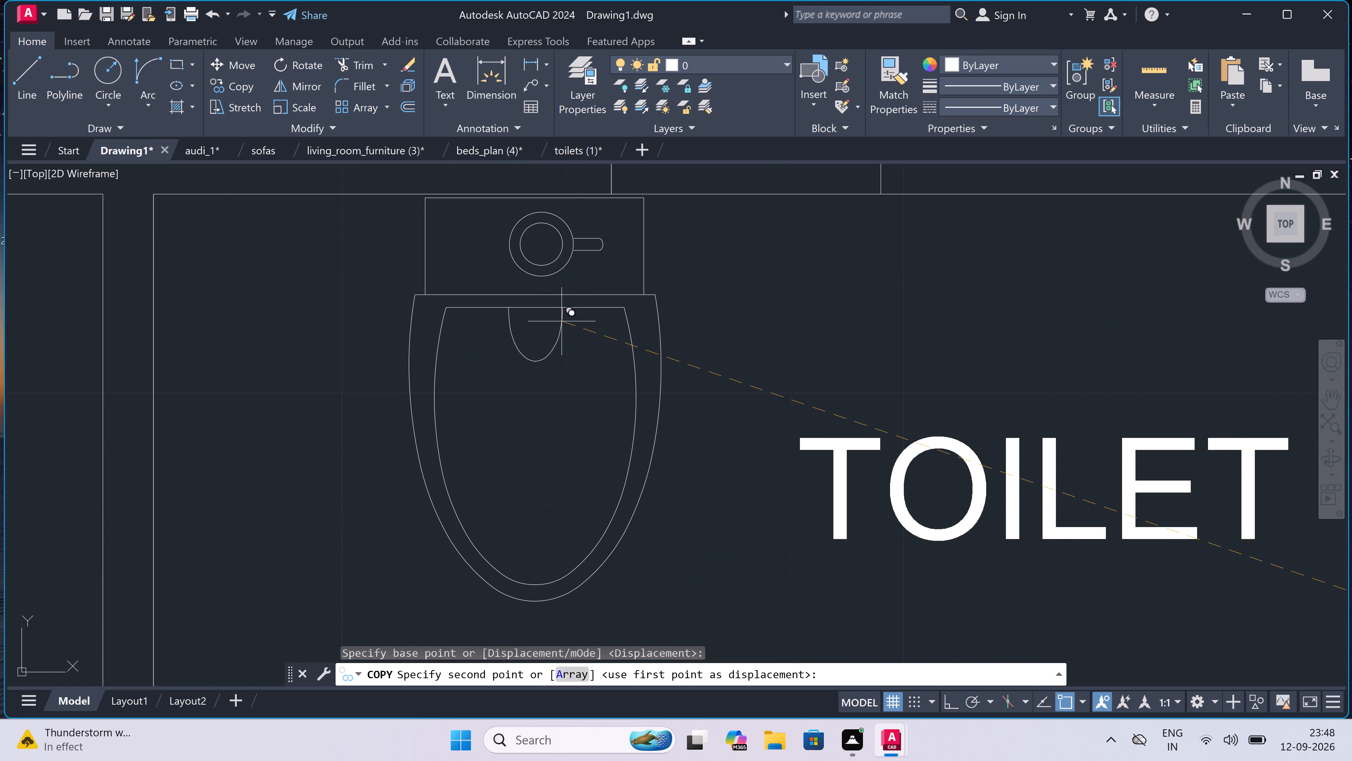
left_click(562, 321)
scroll(562, 322, "down", 7)
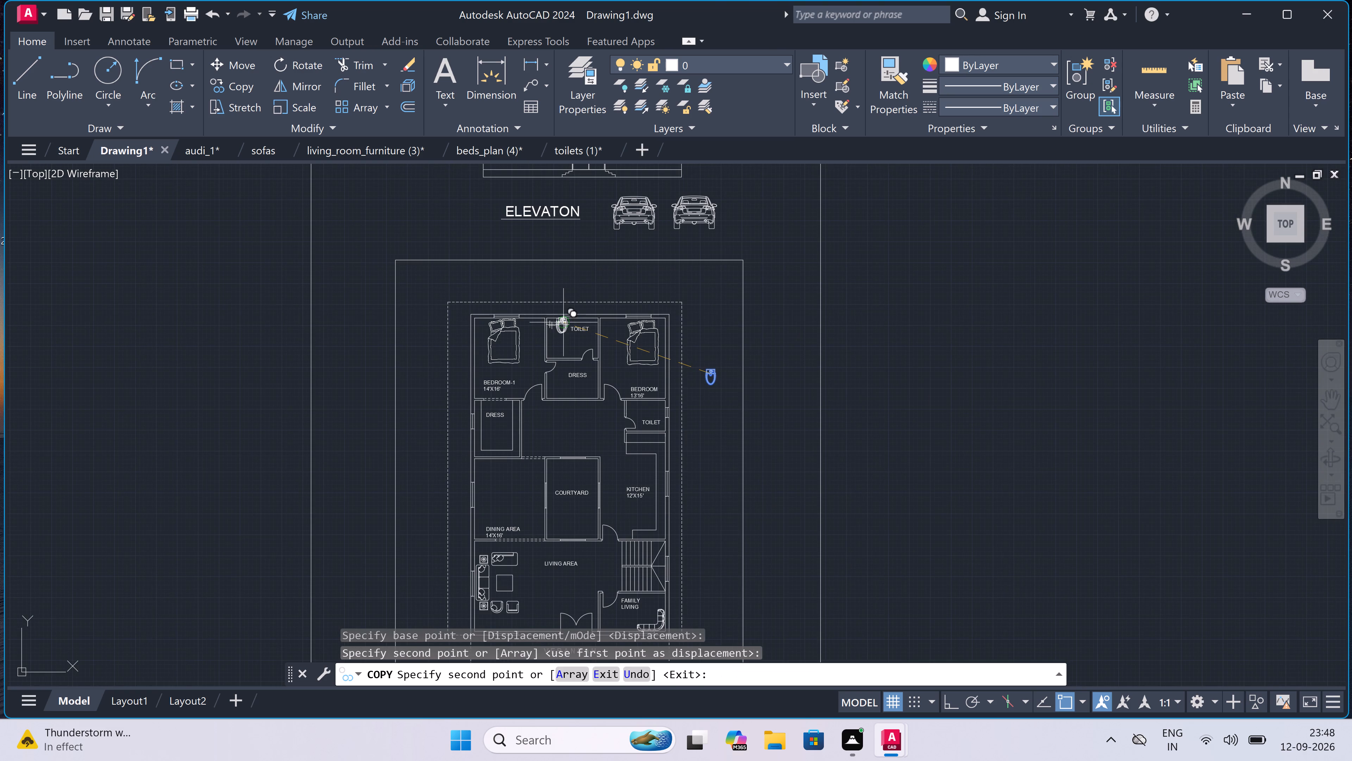
key("Escape")
Rotate the toilet outside the plan 90° clockwise with Ortho on, so its cistern points away from the house.
scroll(702, 386, "up", 3)
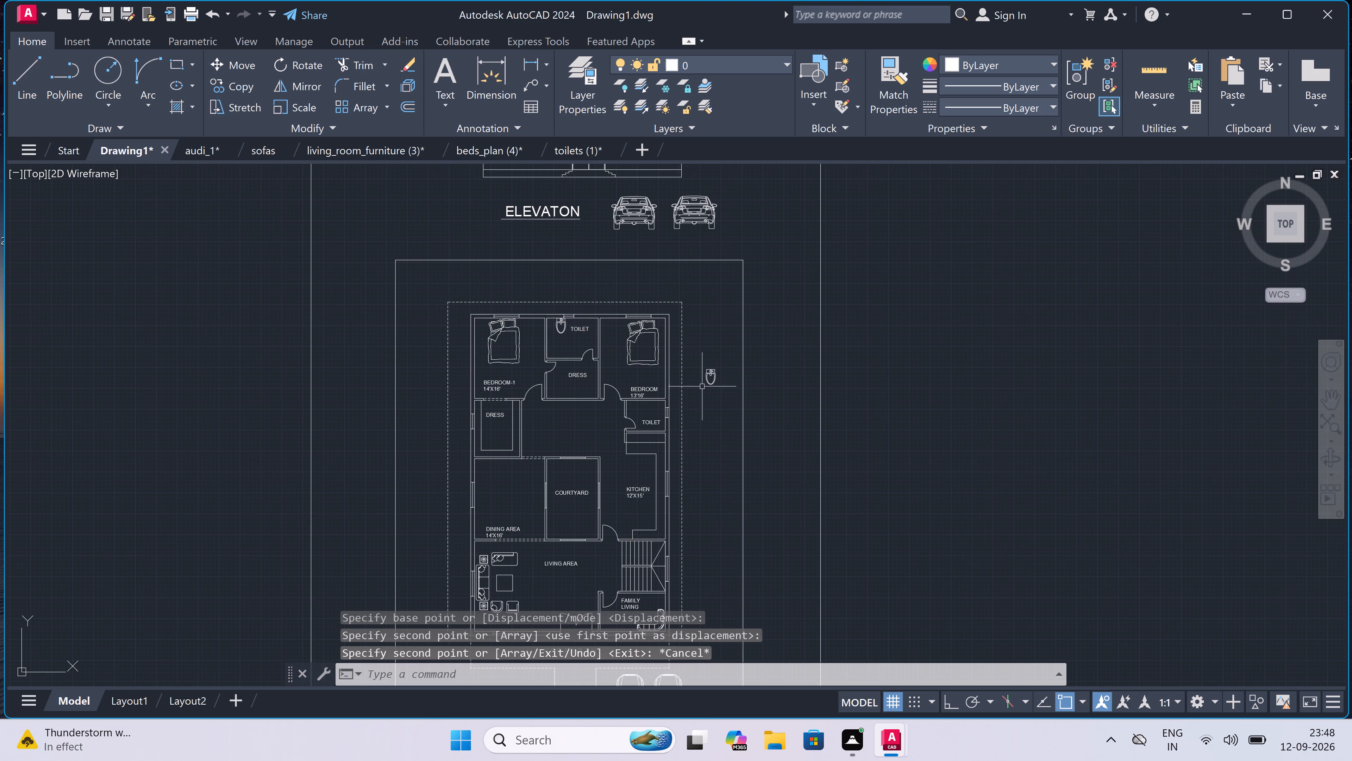
left_click_drag(797, 294, 755, 327)
left_click(680, 404)
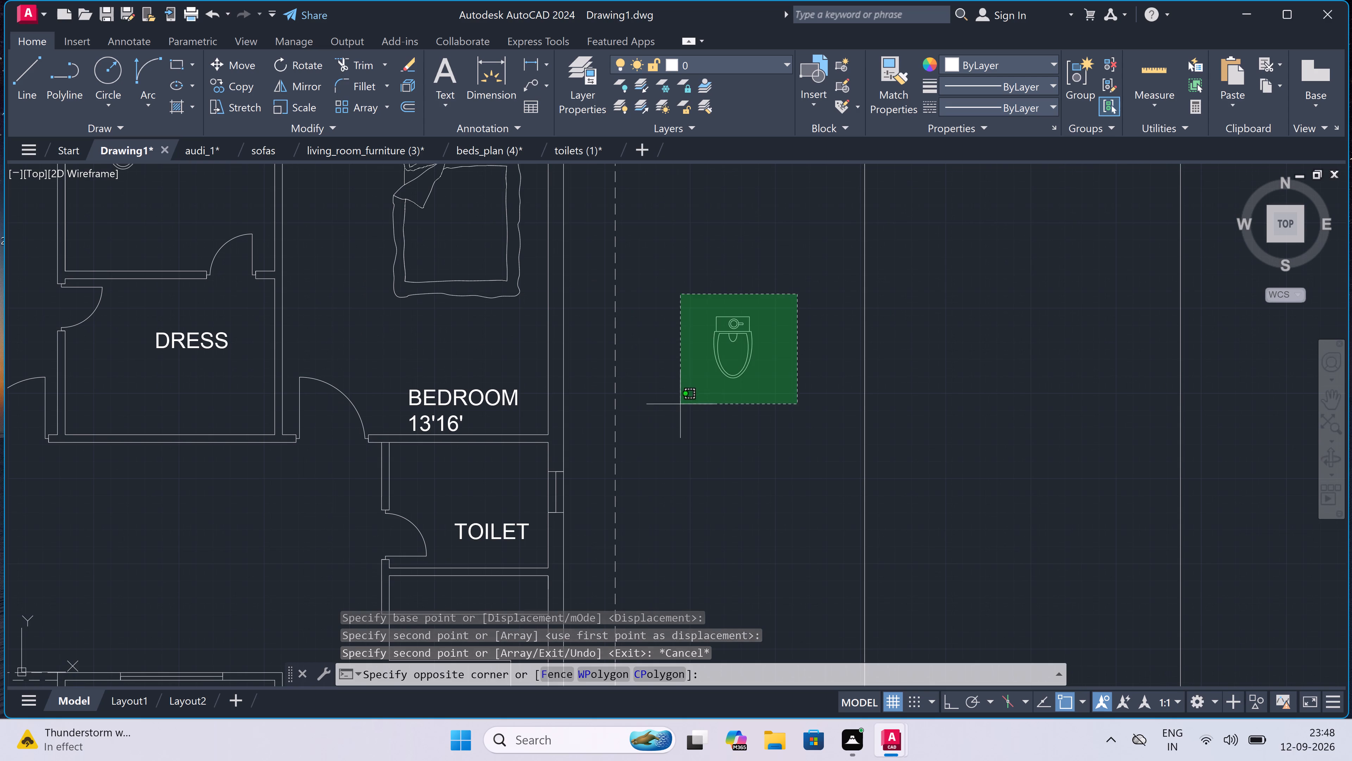
left_click(281, 60)
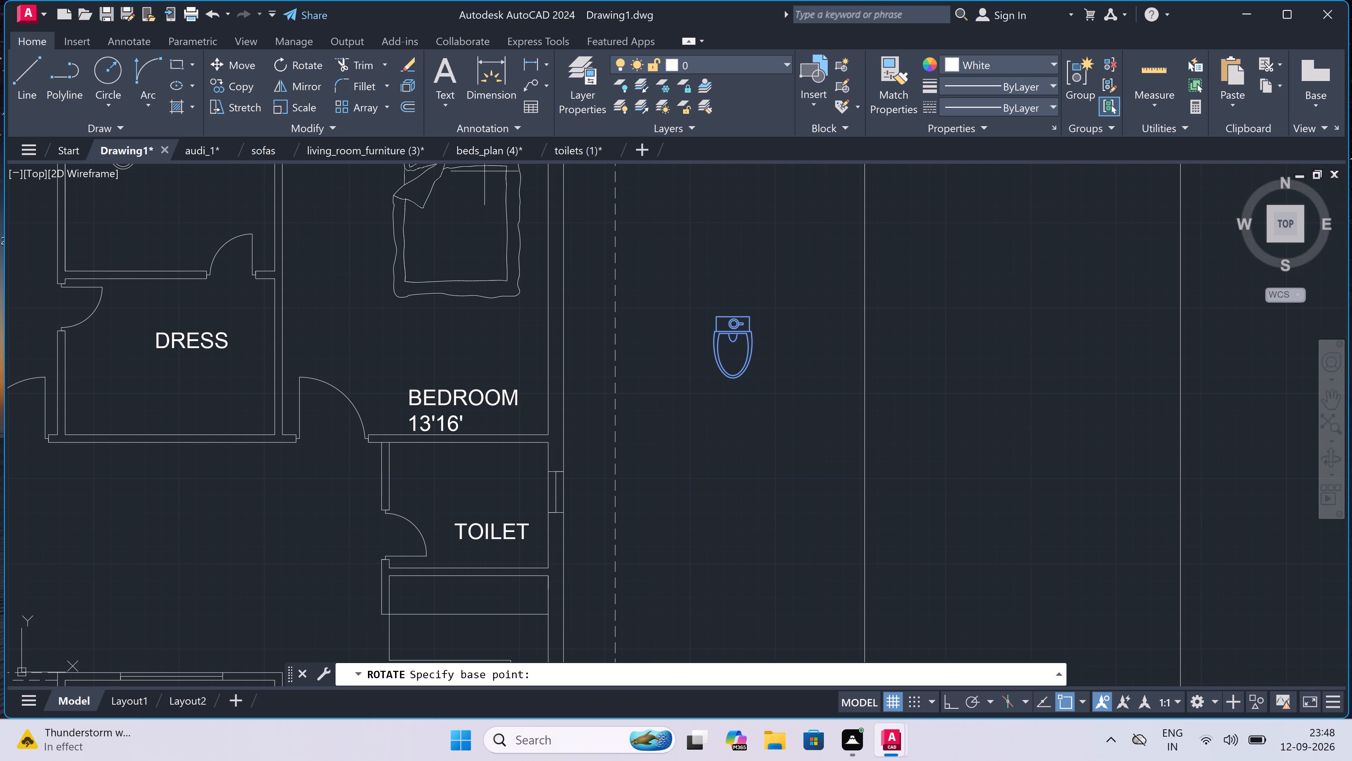
left_click(722, 351)
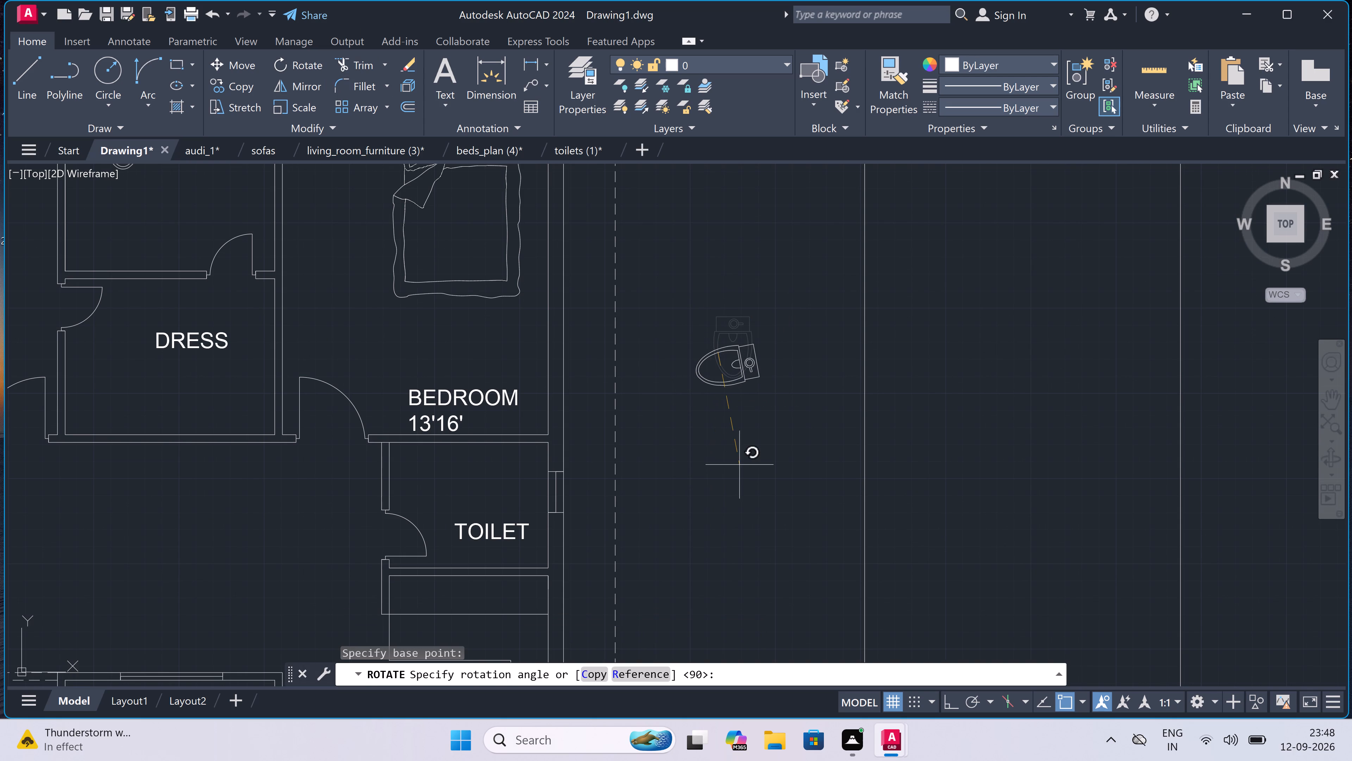
key("F8")
left_click(727, 438)
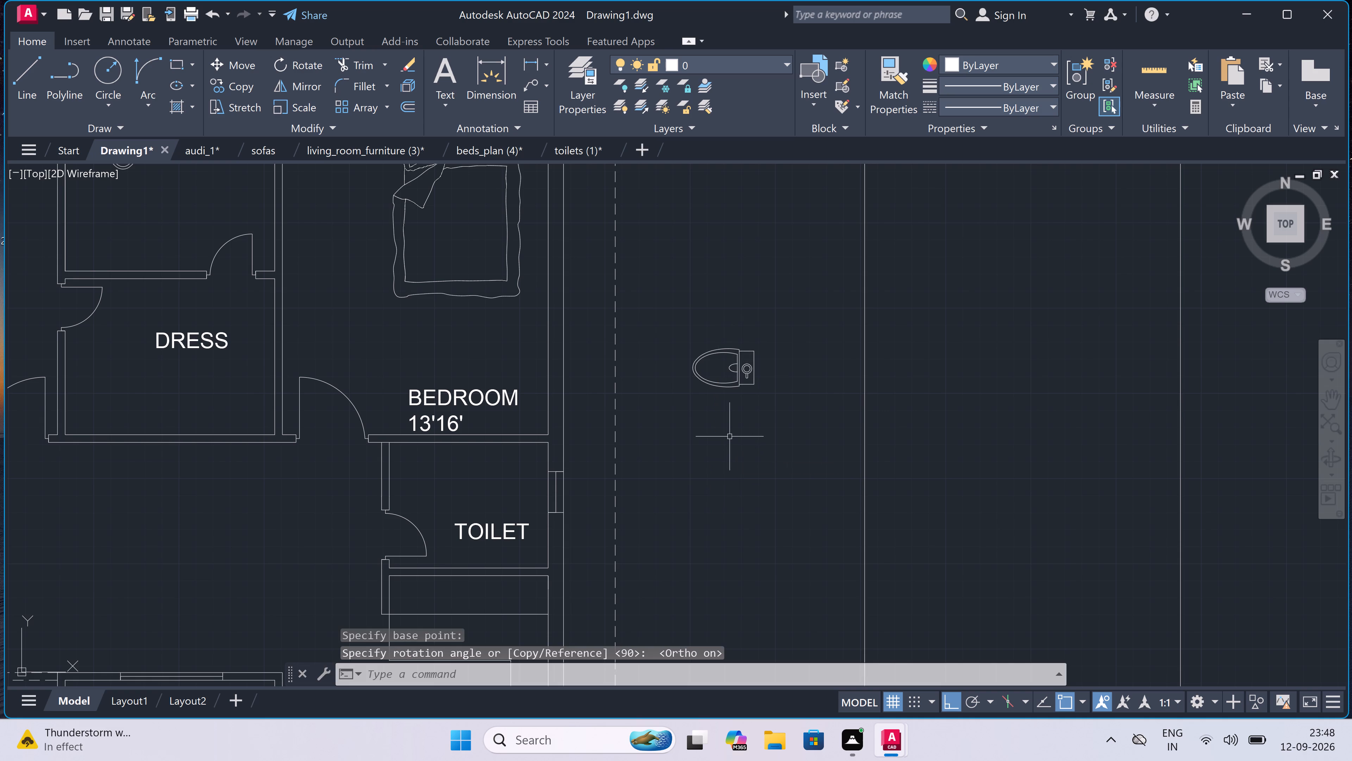
Copy the rotated toilet into the TOILET below the 13'16' bedroom, with its cistern against the outer window wall and Ortho off.
left_click_drag(773, 336, 759, 345)
left_click(687, 398)
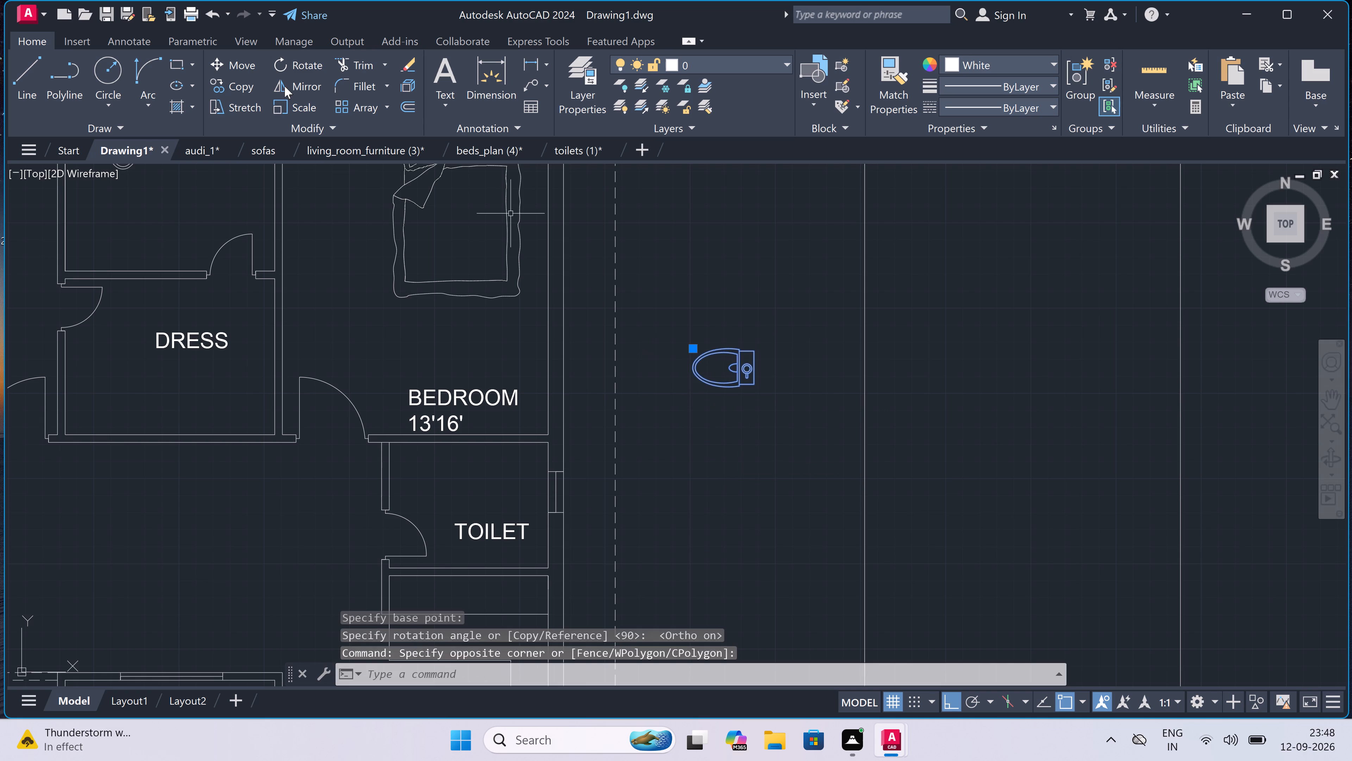
left_click(236, 86)
left_click_drag(747, 359, 679, 404)
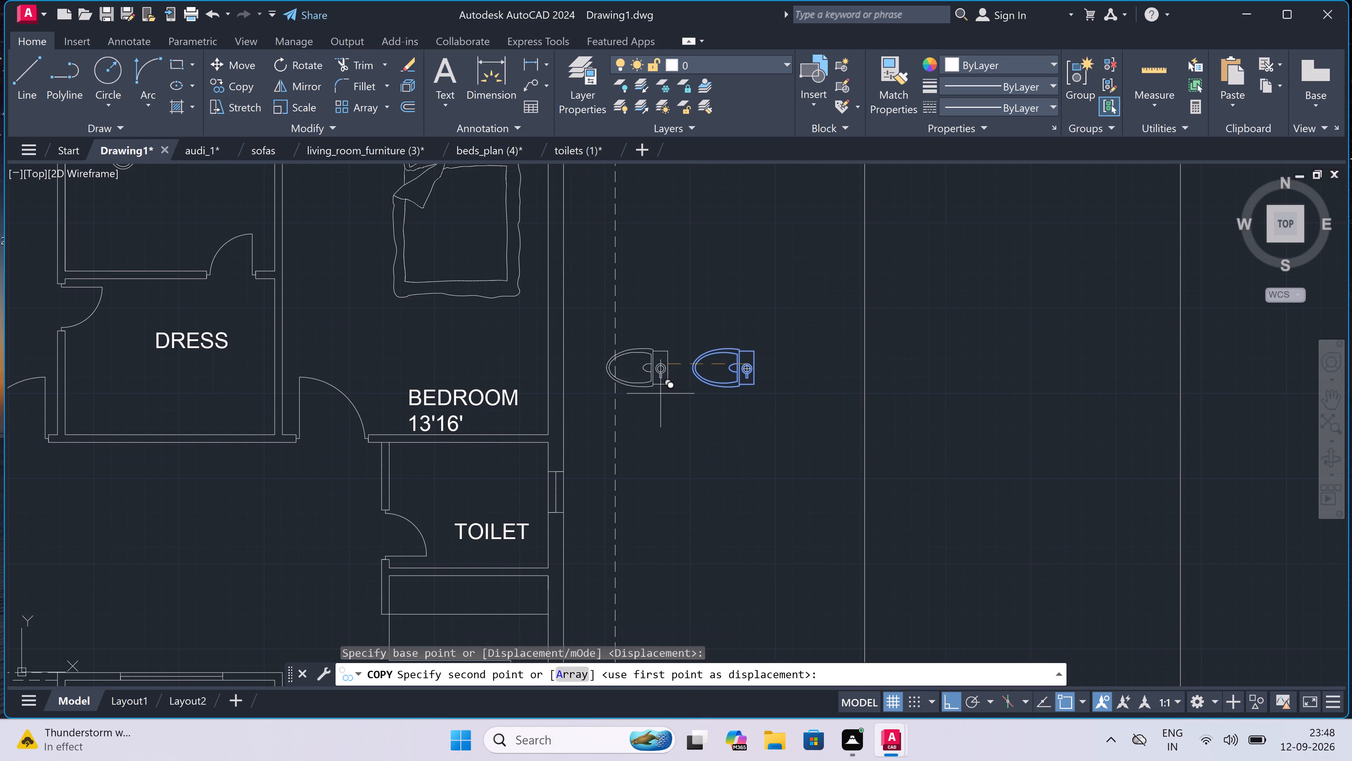
scroll(657, 395, "down", 2)
key("F8")
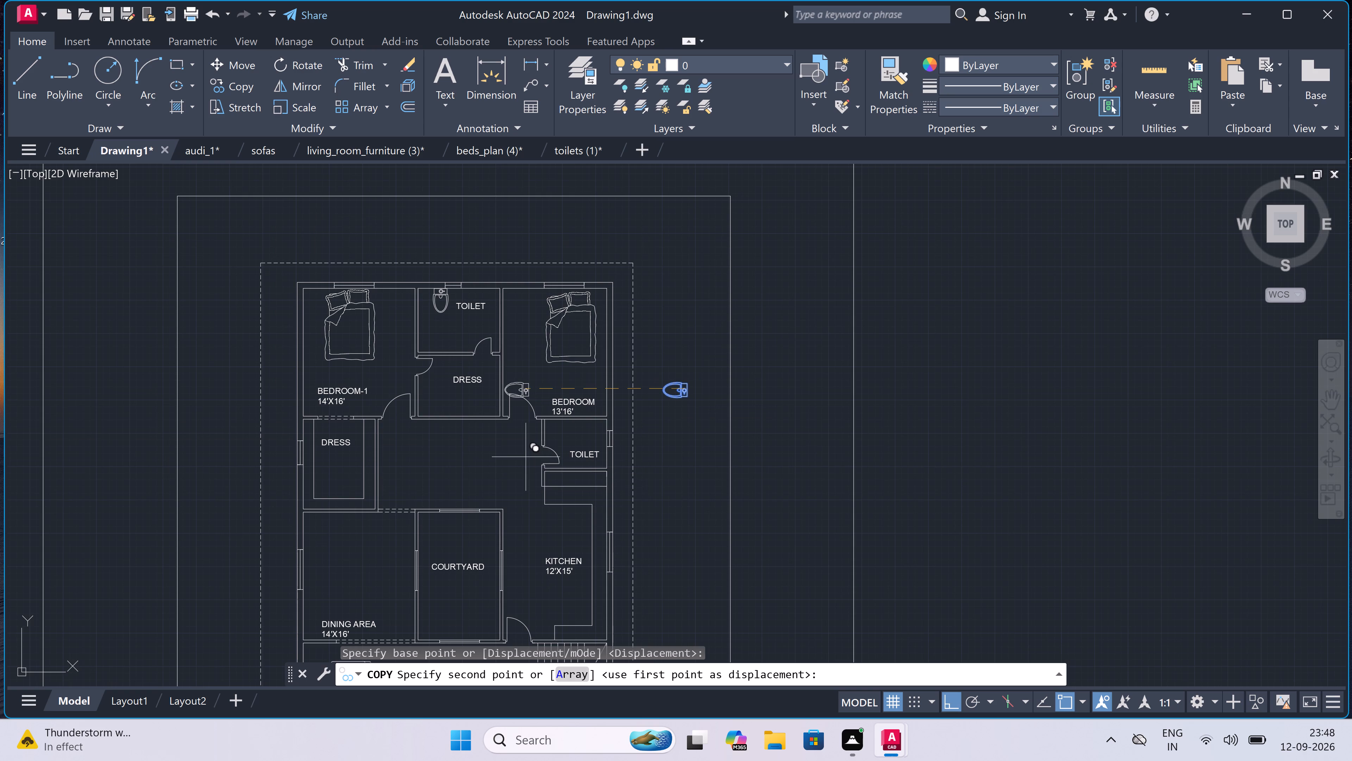
scroll(597, 439, "up", 5)
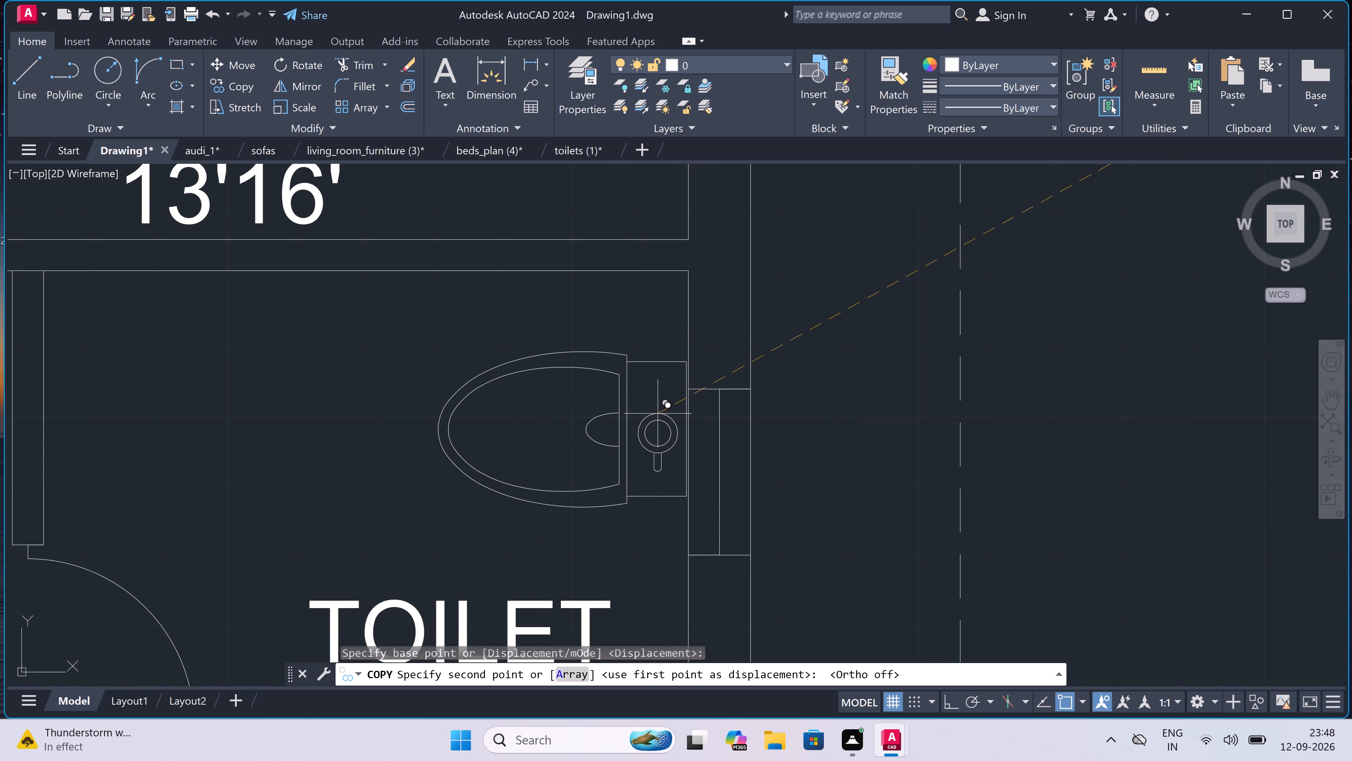
left_click(658, 414)
scroll(639, 338, "down", 5)
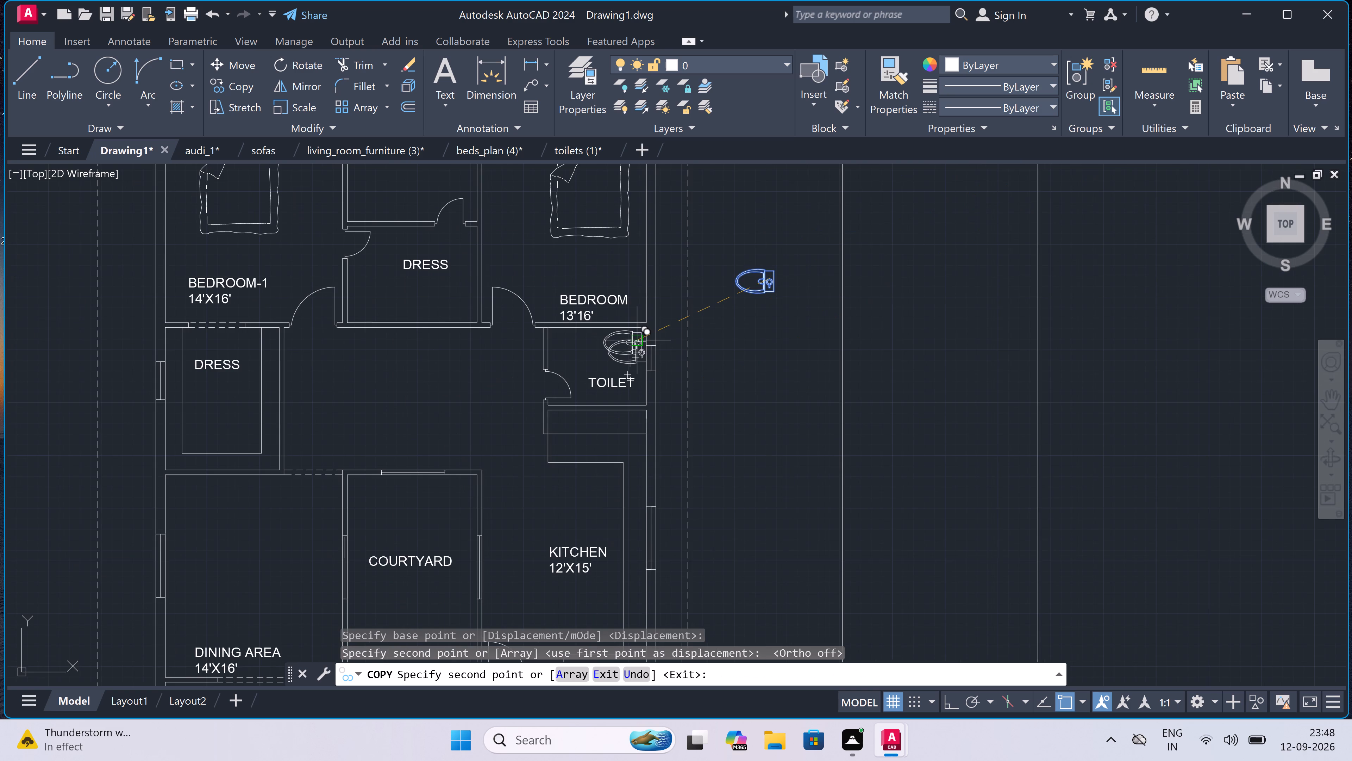
scroll(639, 337, "down", 1)
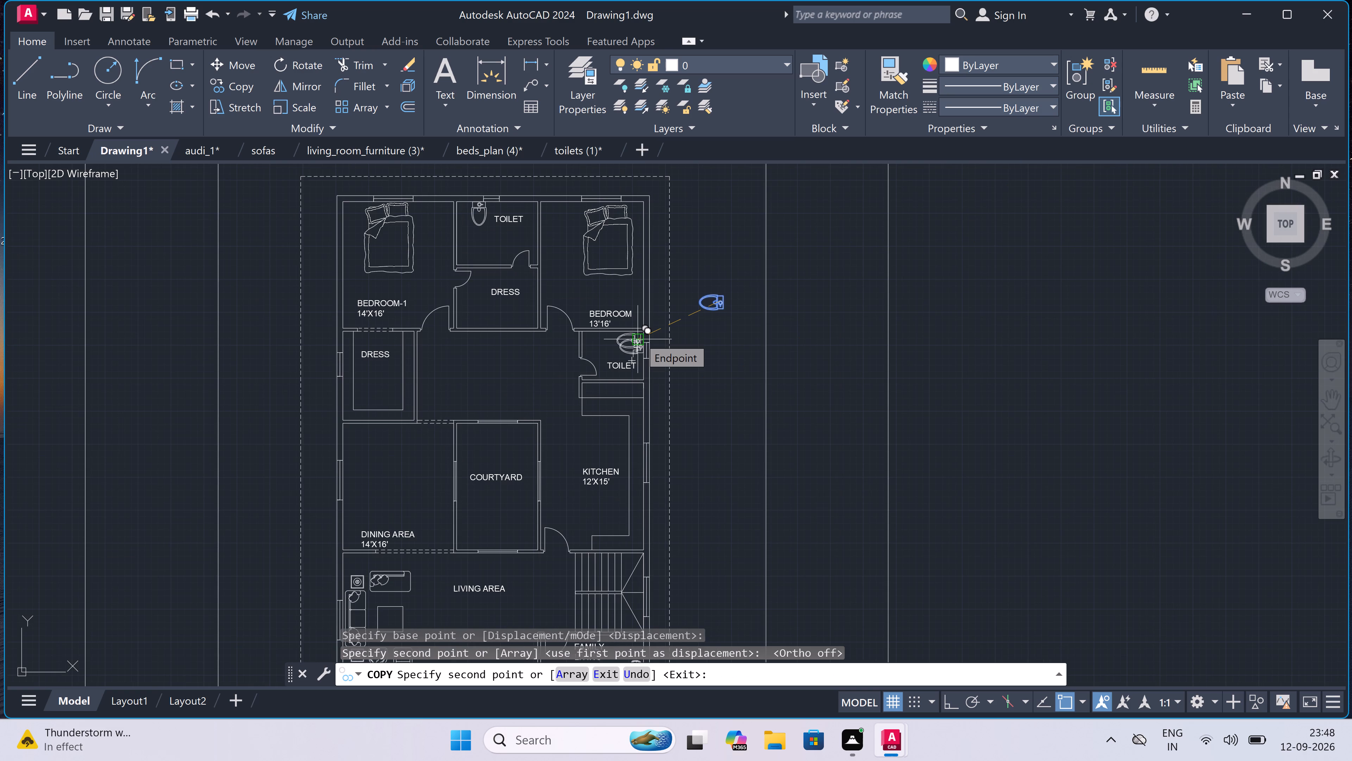
Finish copying the toilet and open the recent drawing dining_tables.dwg.
scroll(639, 339, "down", 1)
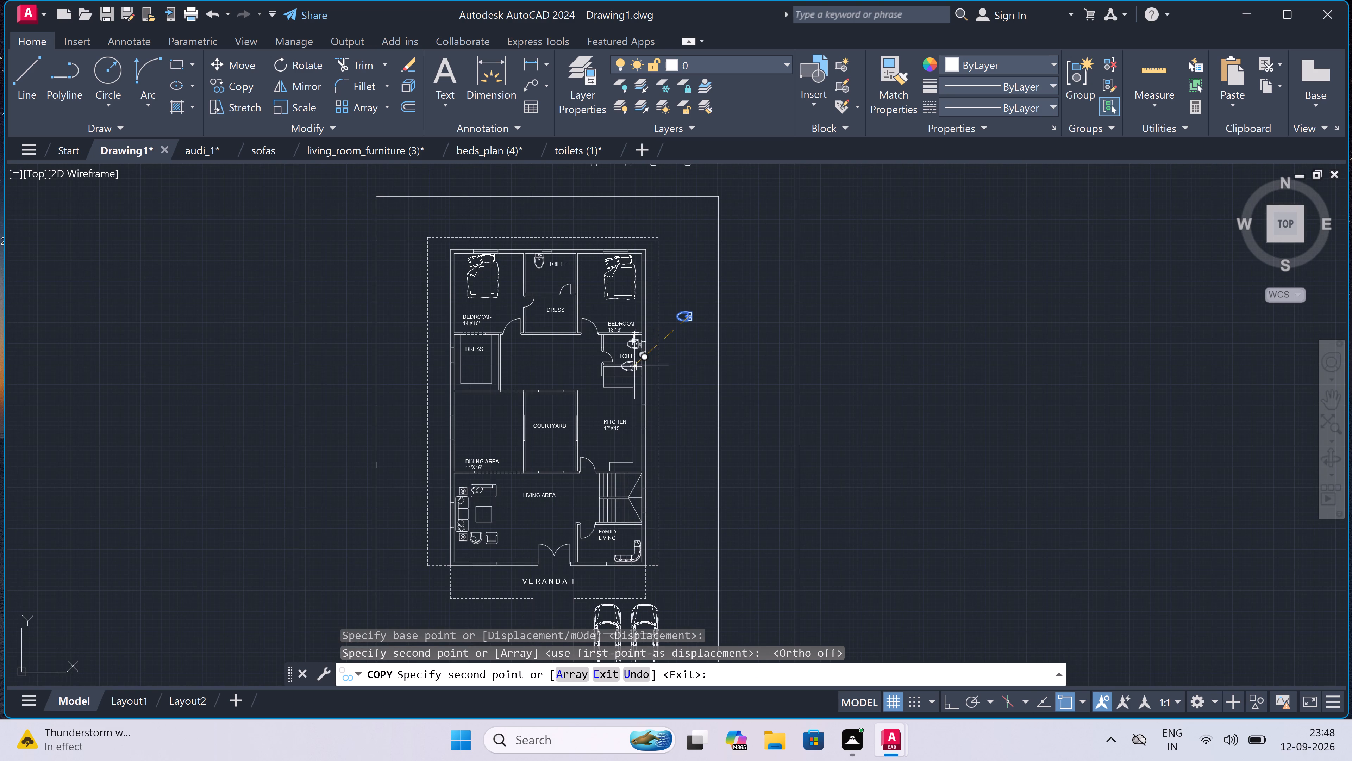
key("Escape")
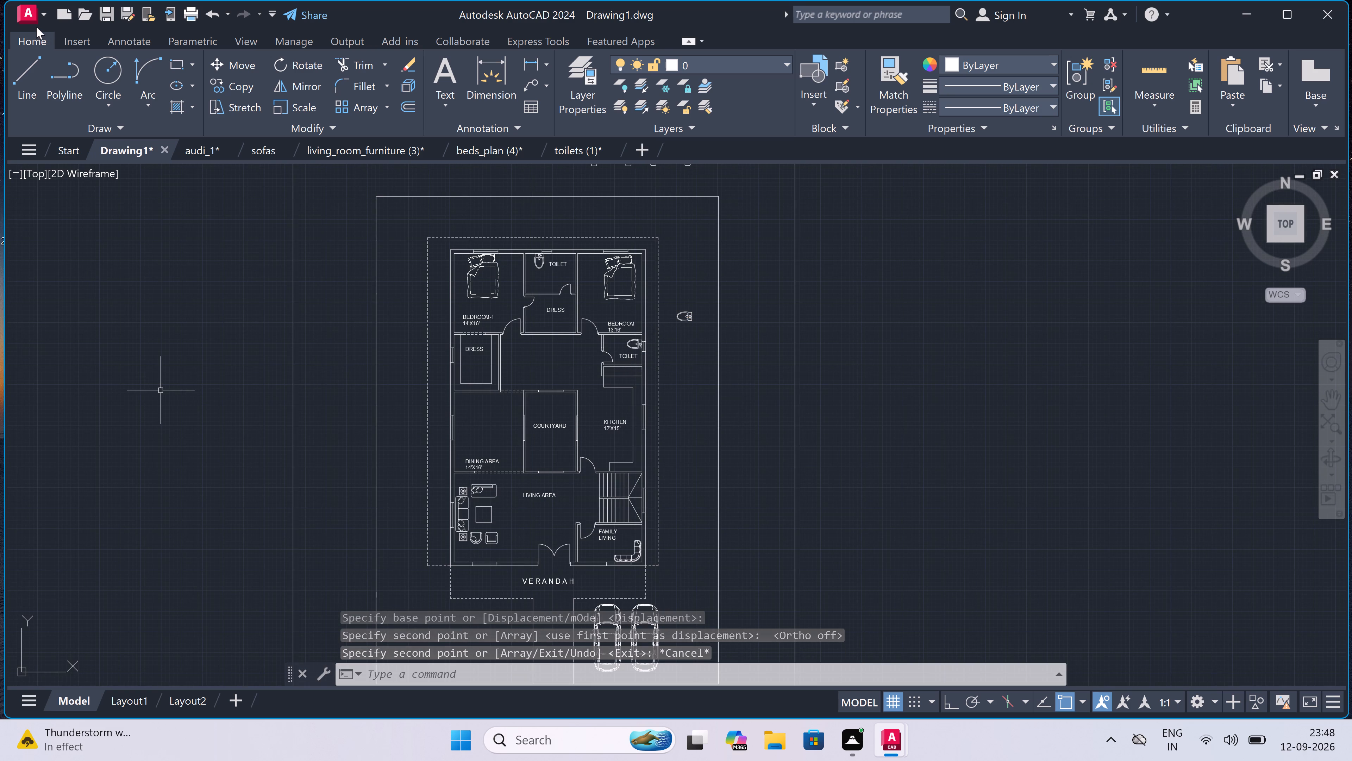
left_click(25, 12)
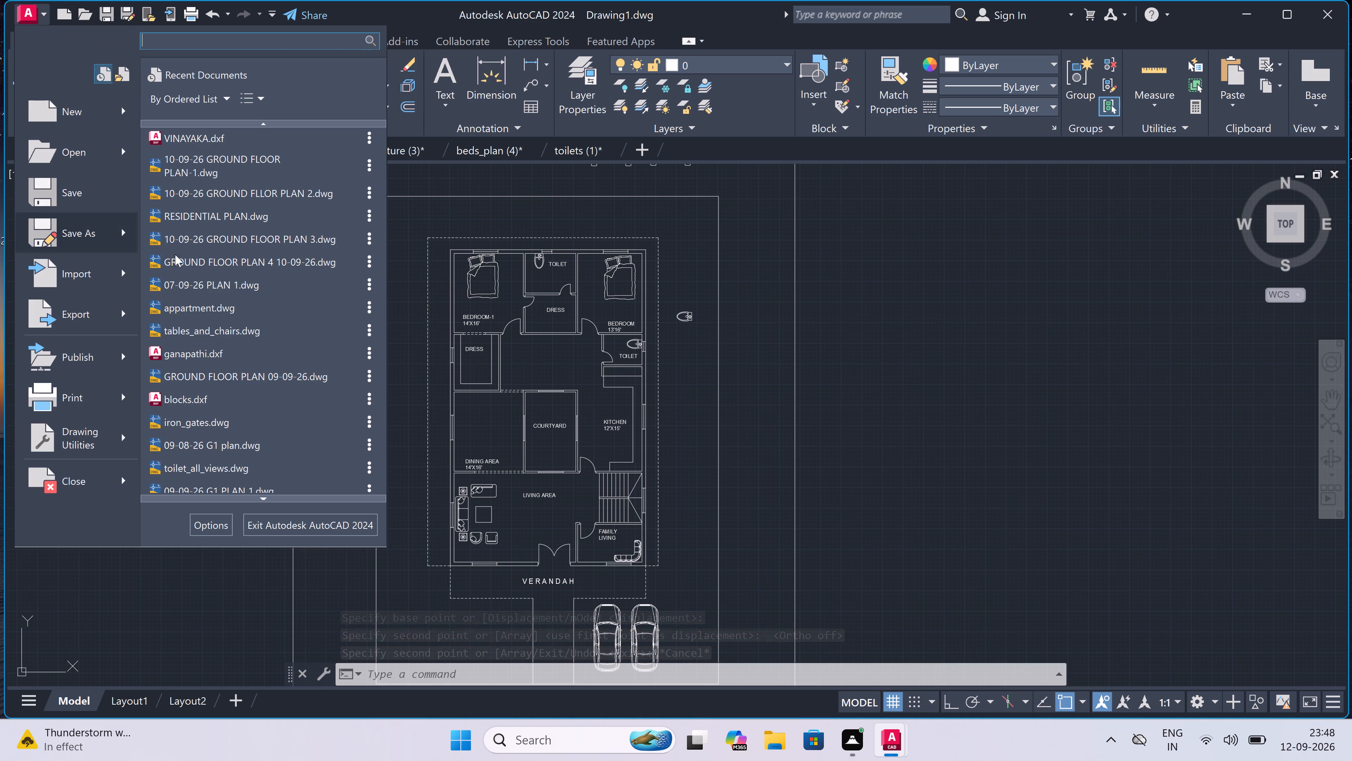
scroll(225, 242, "down", 2)
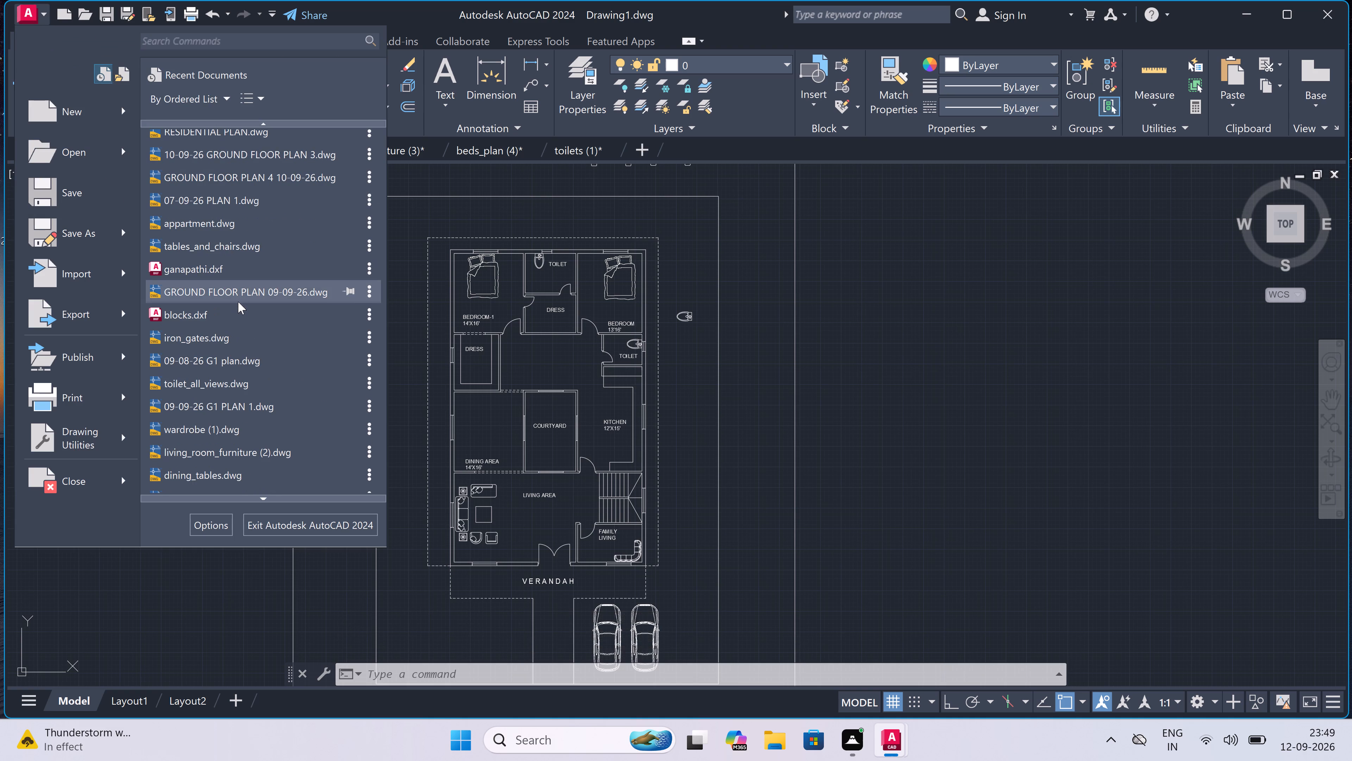
scroll(238, 330, "down", 2)
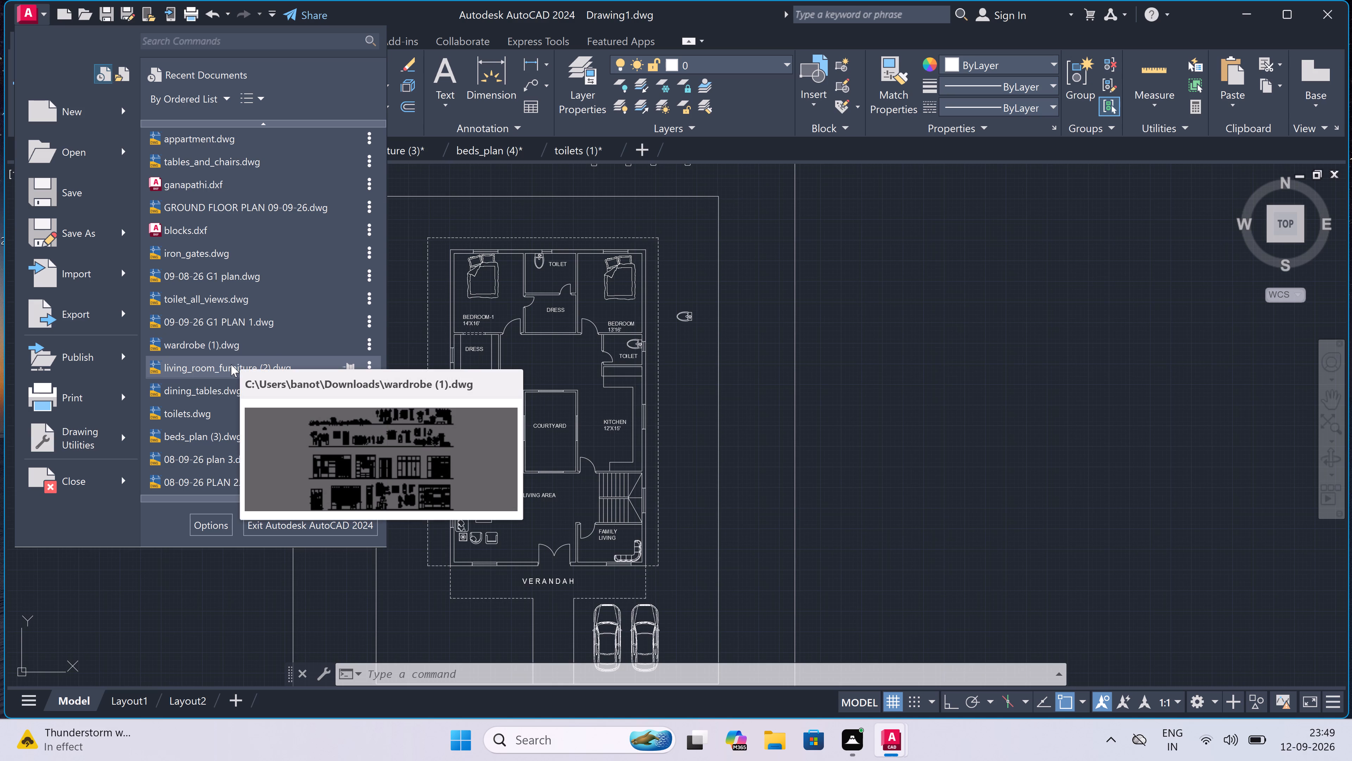
double_click(202, 388)
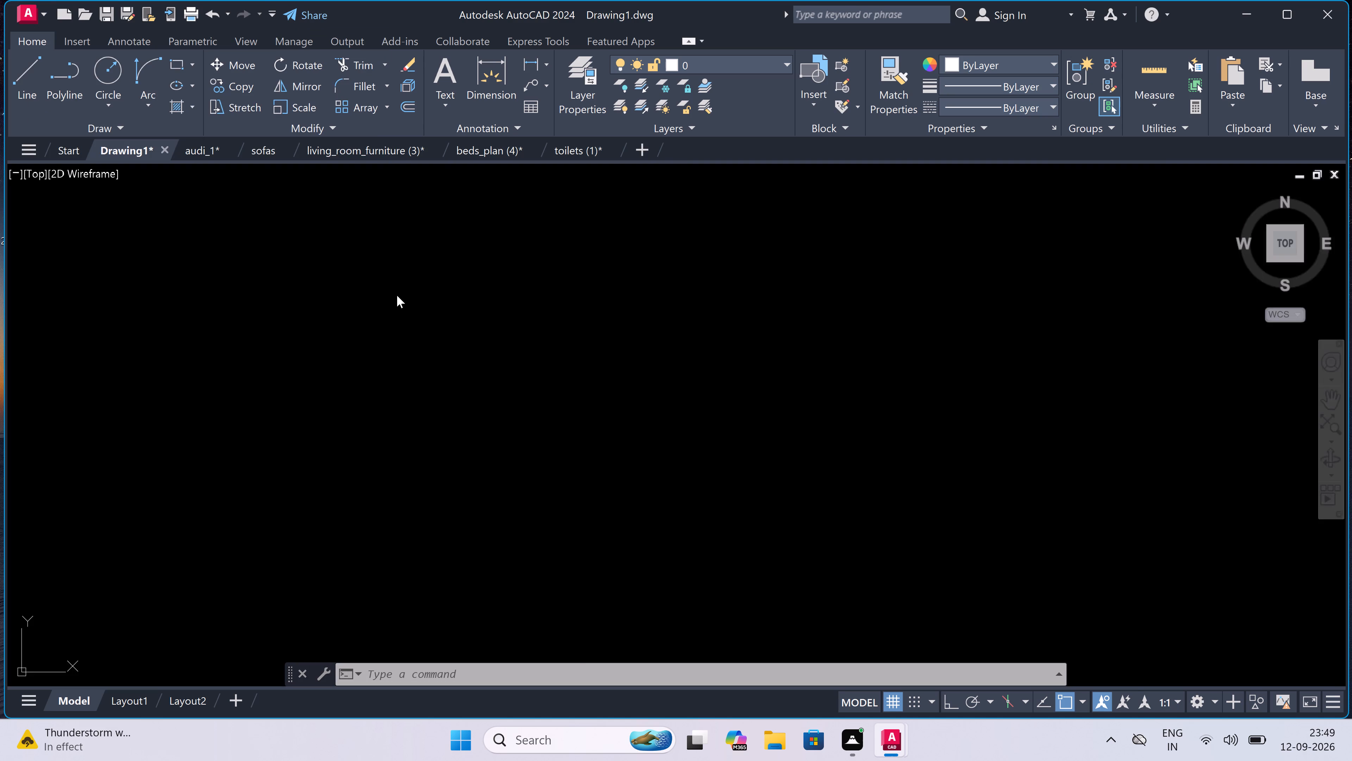
Set the colour of all the dining table drawings in dining_tables.dwg to ByLayer.
scroll(450, 292, "down", 2)
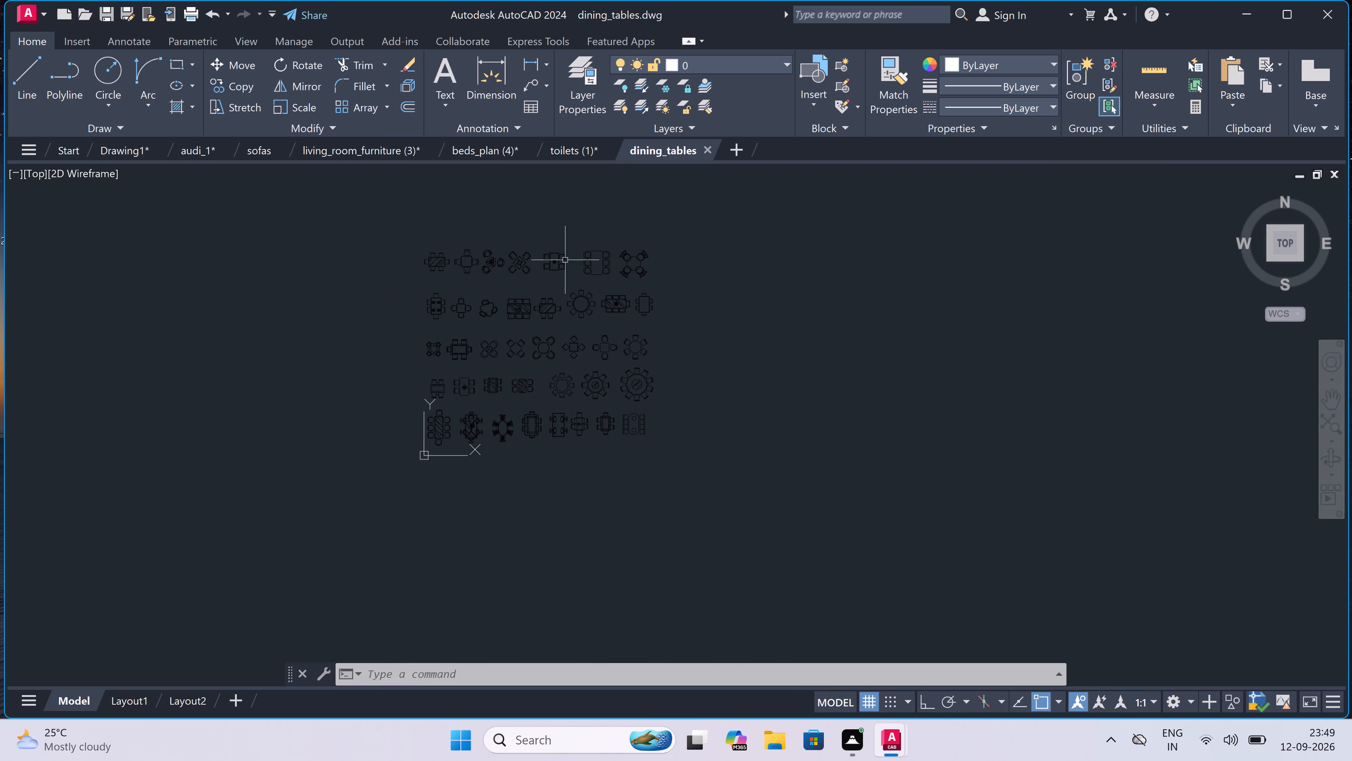
left_click(676, 236)
left_click(206, 456)
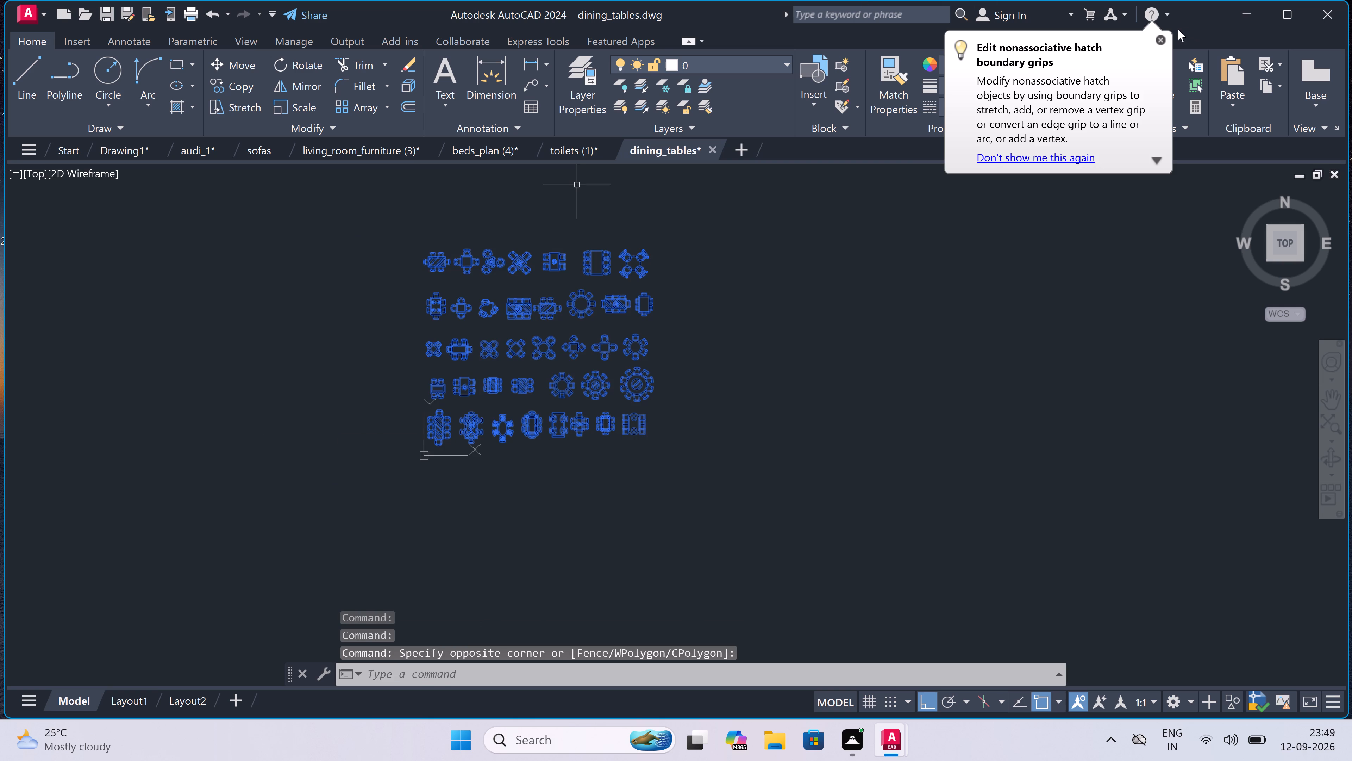
left_click(1160, 38)
left_click(1003, 56)
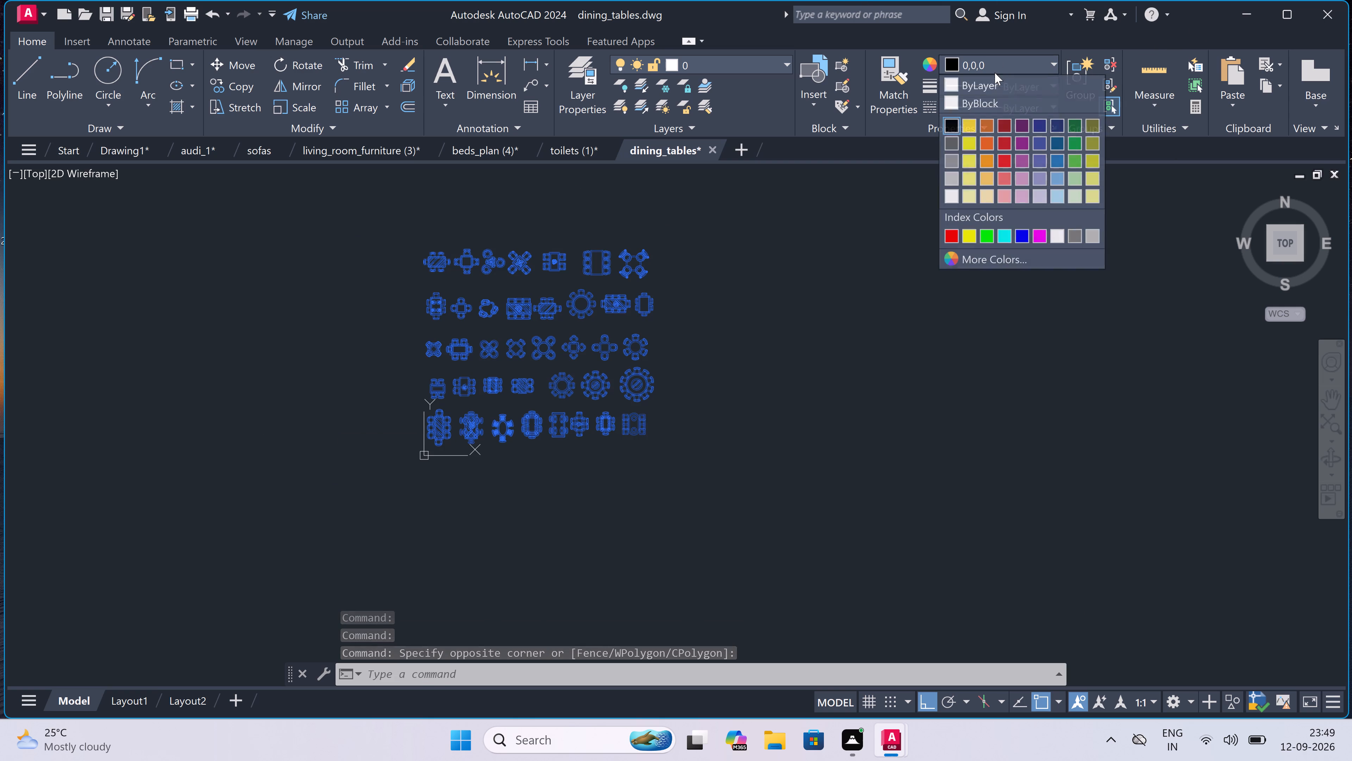
left_click(975, 81)
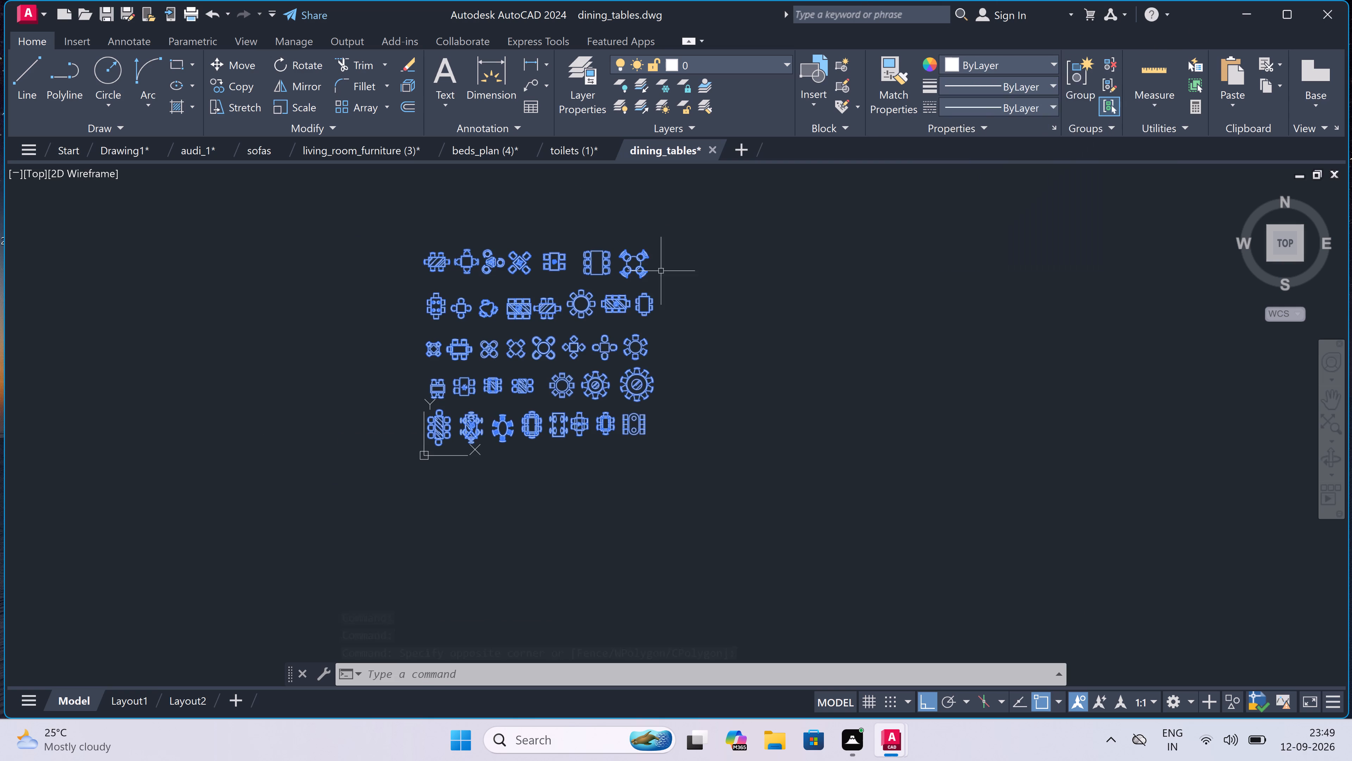
key("Escape")
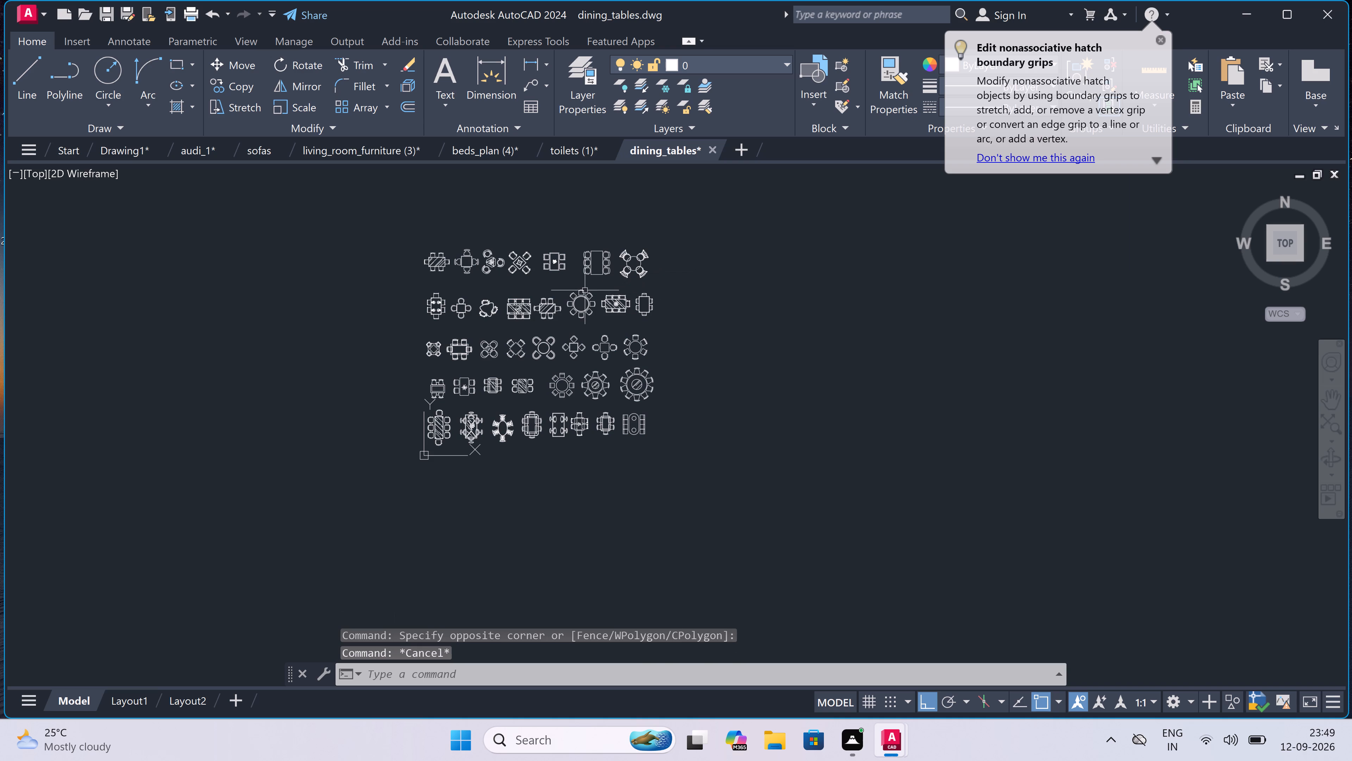
Copy the rectangular eight-chair dining table with the starburst centre from dining_tables and paste it into Drawing1, beside the sheet frame.
scroll(617, 304, "up", 3)
scroll(630, 273, "up", 3)
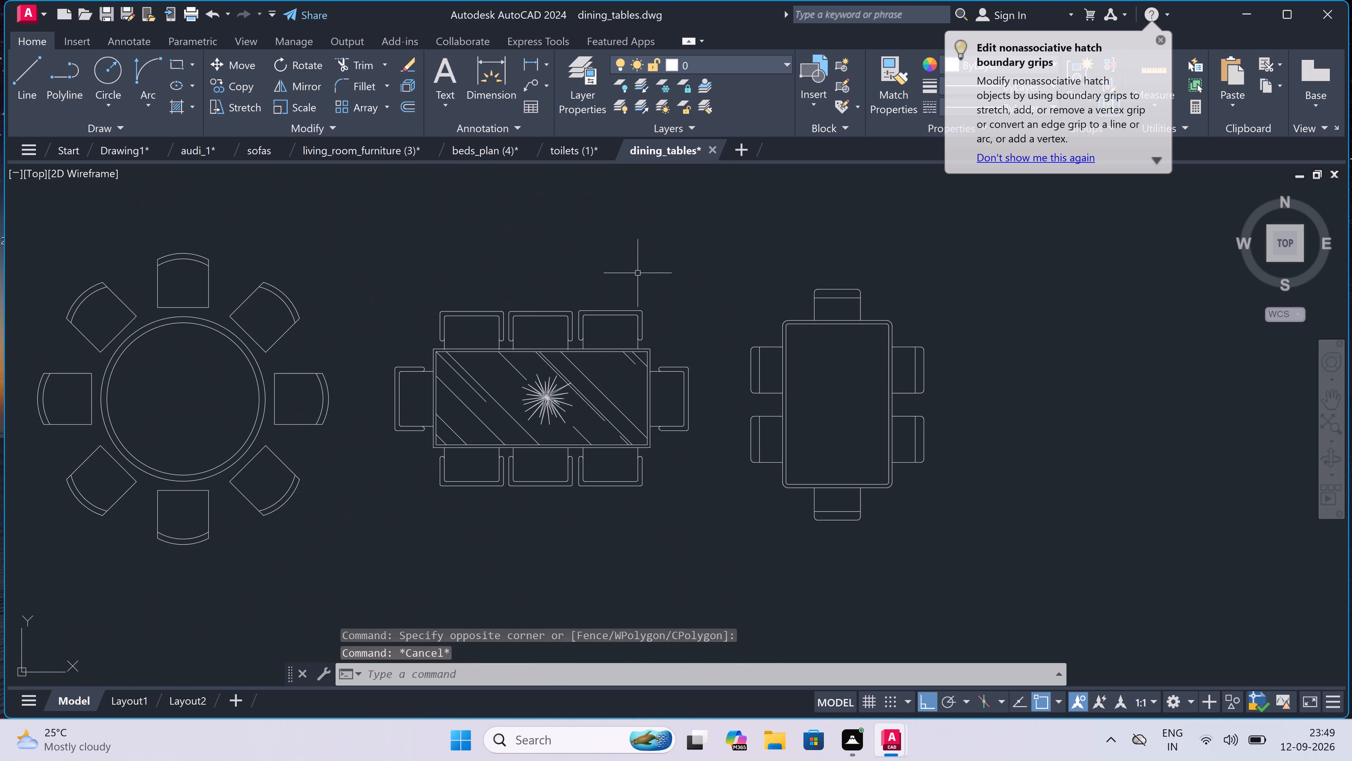
left_click_drag(719, 273, 710, 279)
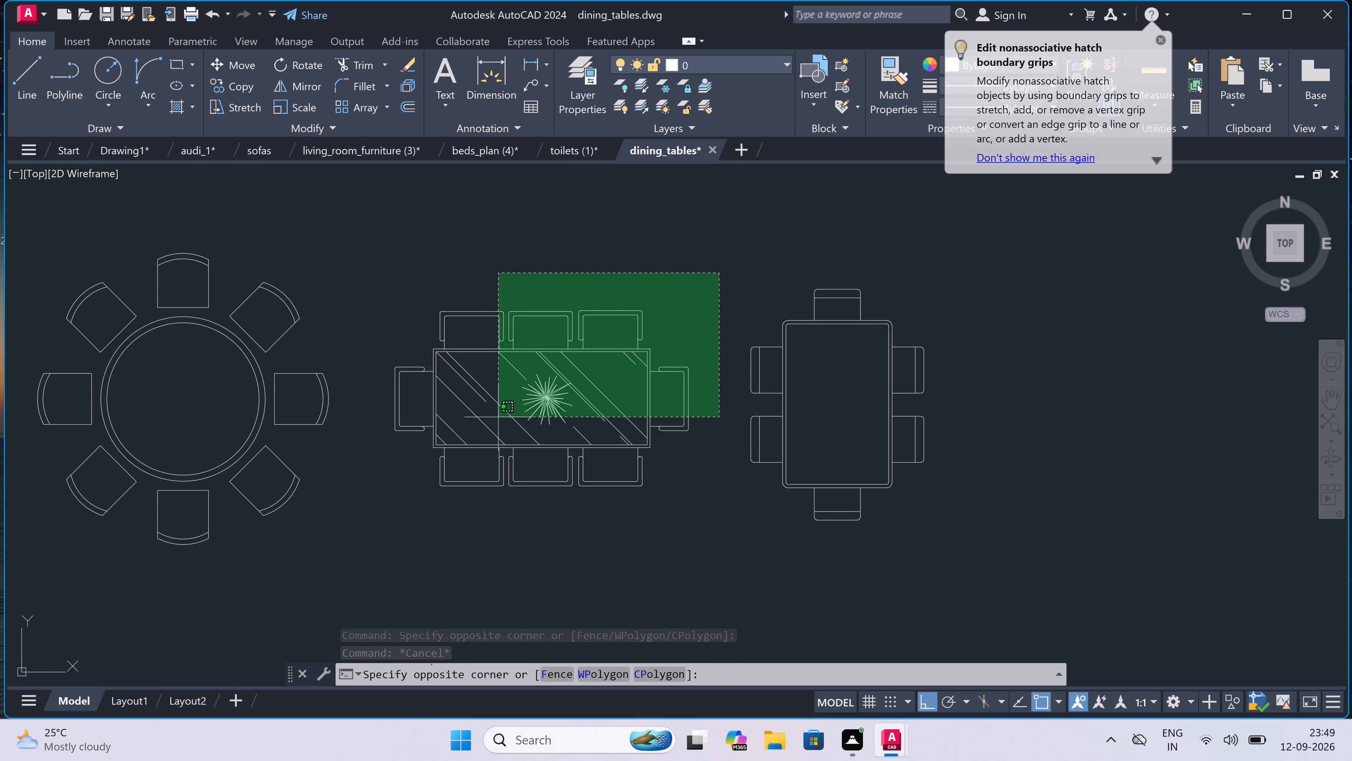
left_click(374, 495)
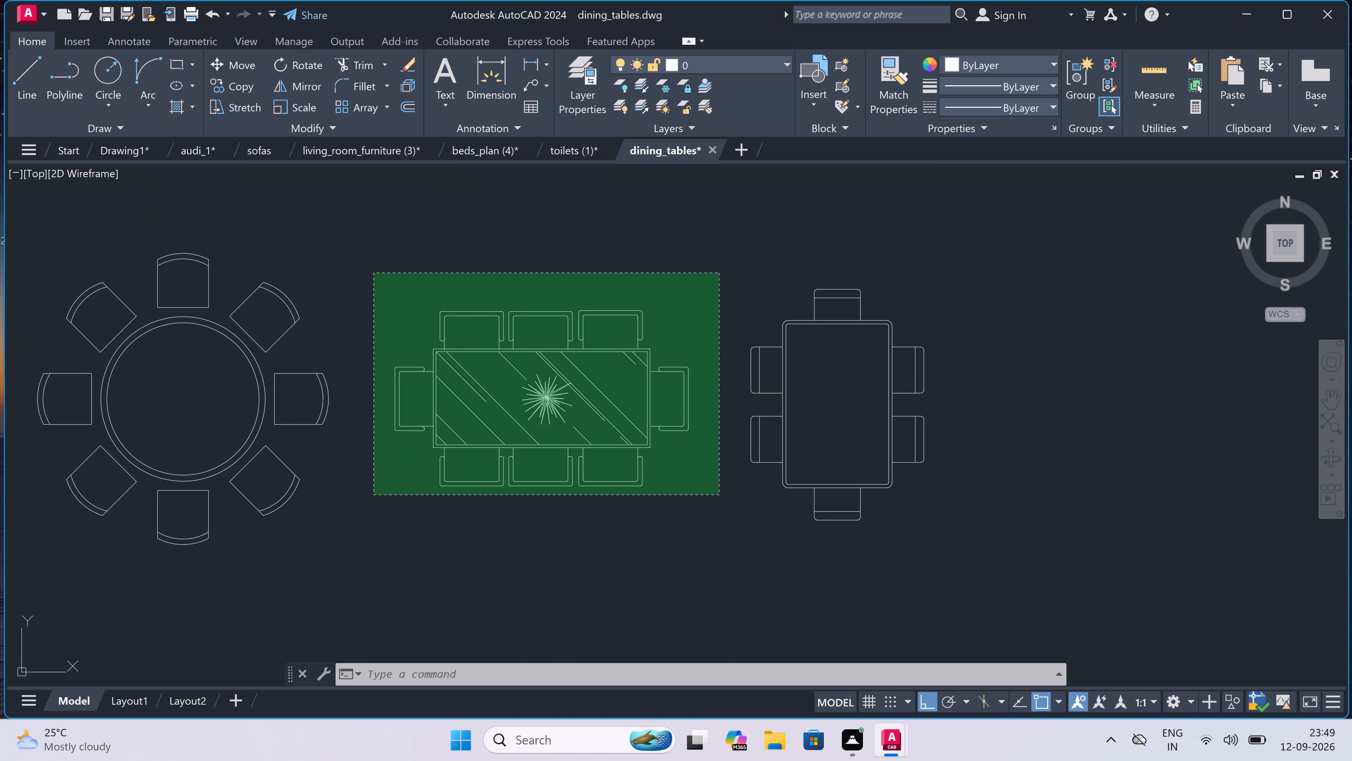
key("ctrl+c")
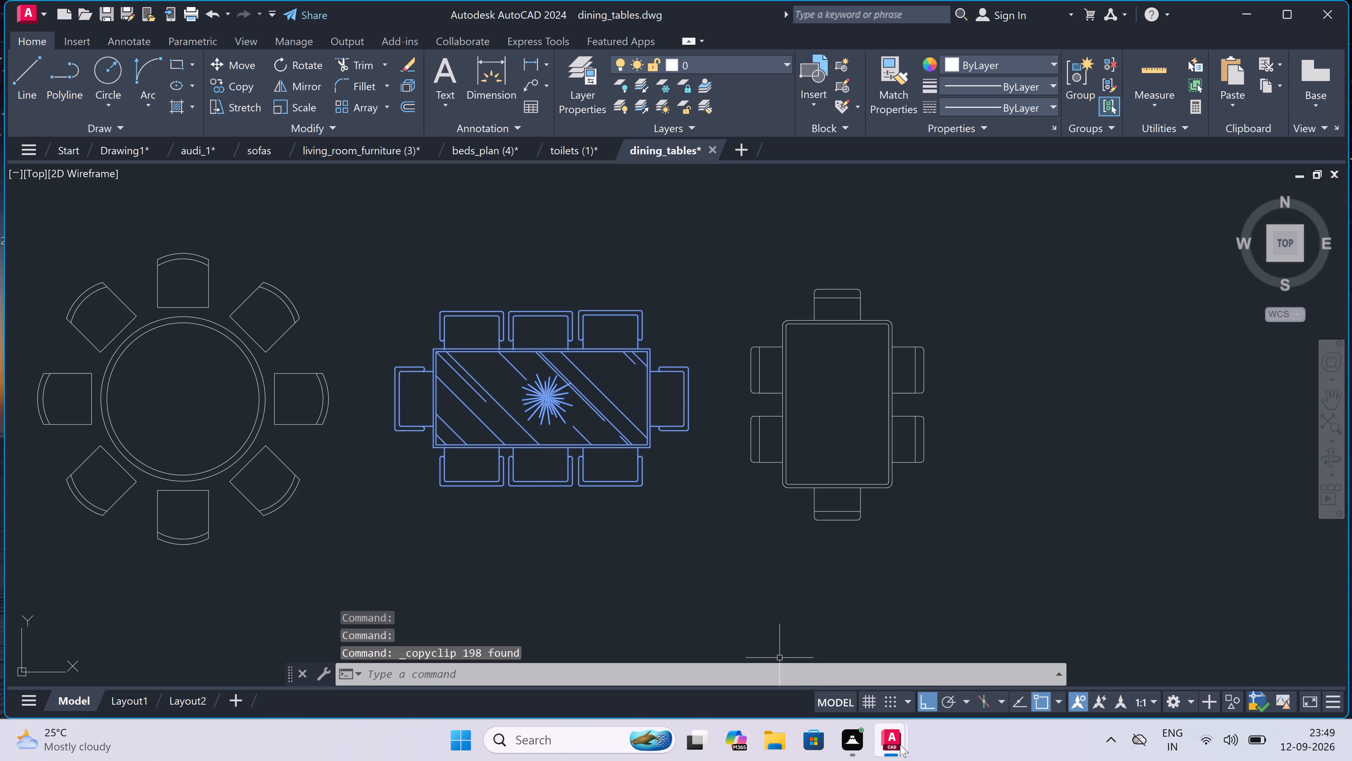
left_click(41, 639)
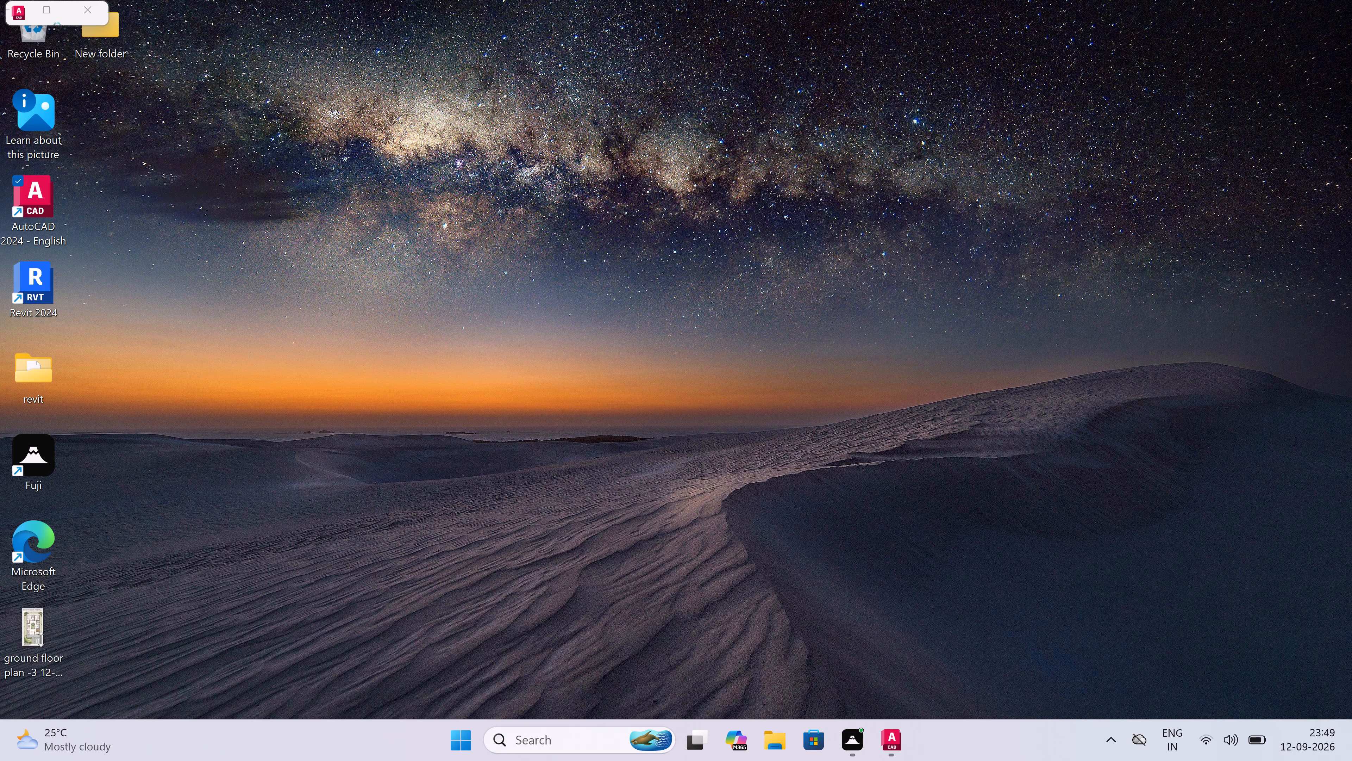
key("ctrl+v")
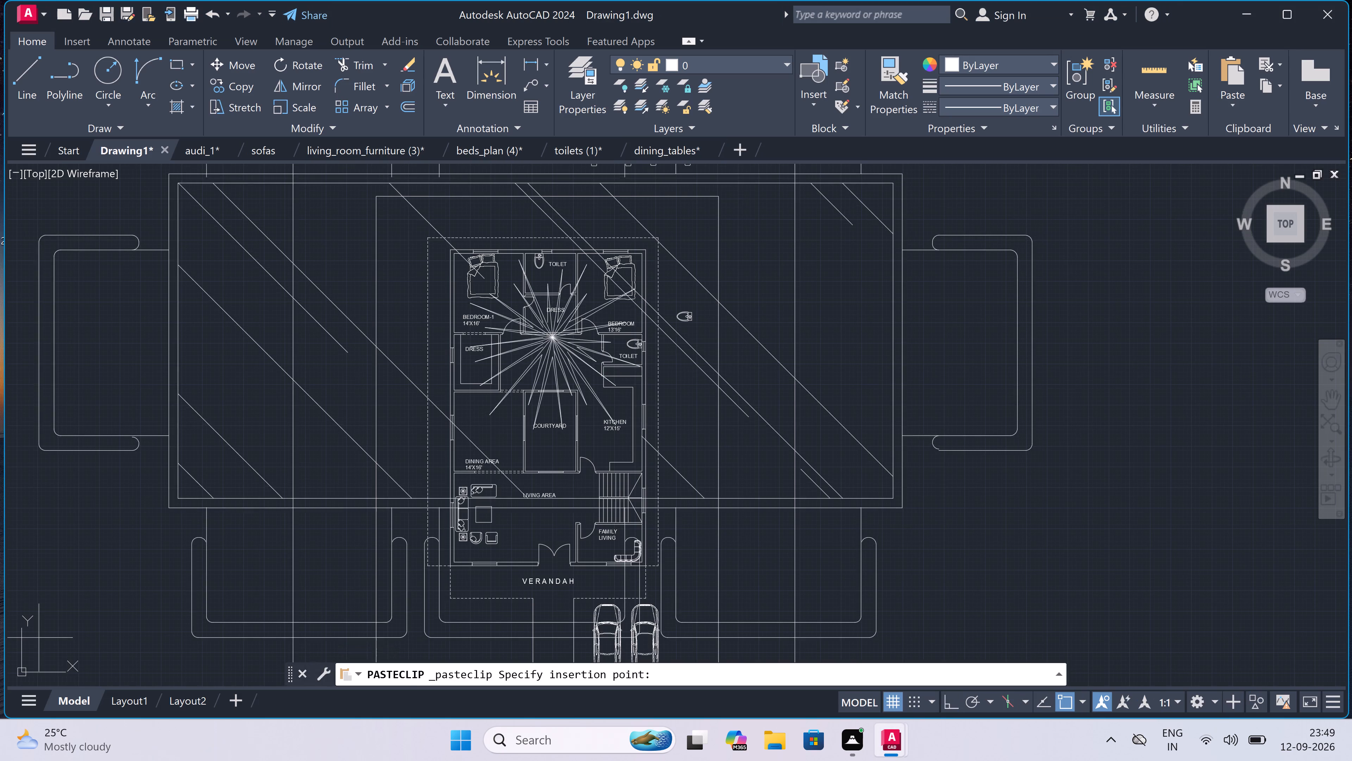
scroll(71, 597, "down", 4)
left_click(239, 543)
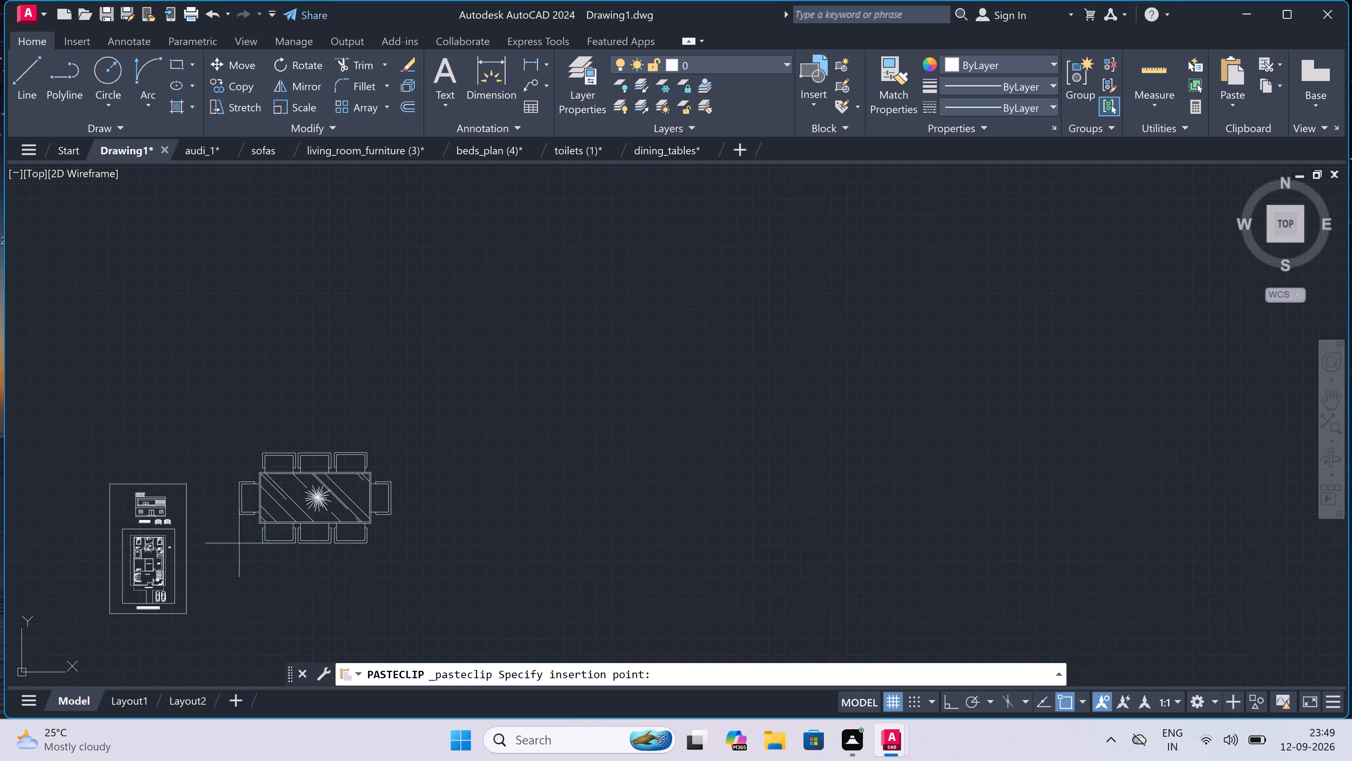
Scale the pasted dining table down freehand to about 7% of its size, using a base point on the table.
left_click_drag(467, 422, 276, 511)
left_click(200, 562)
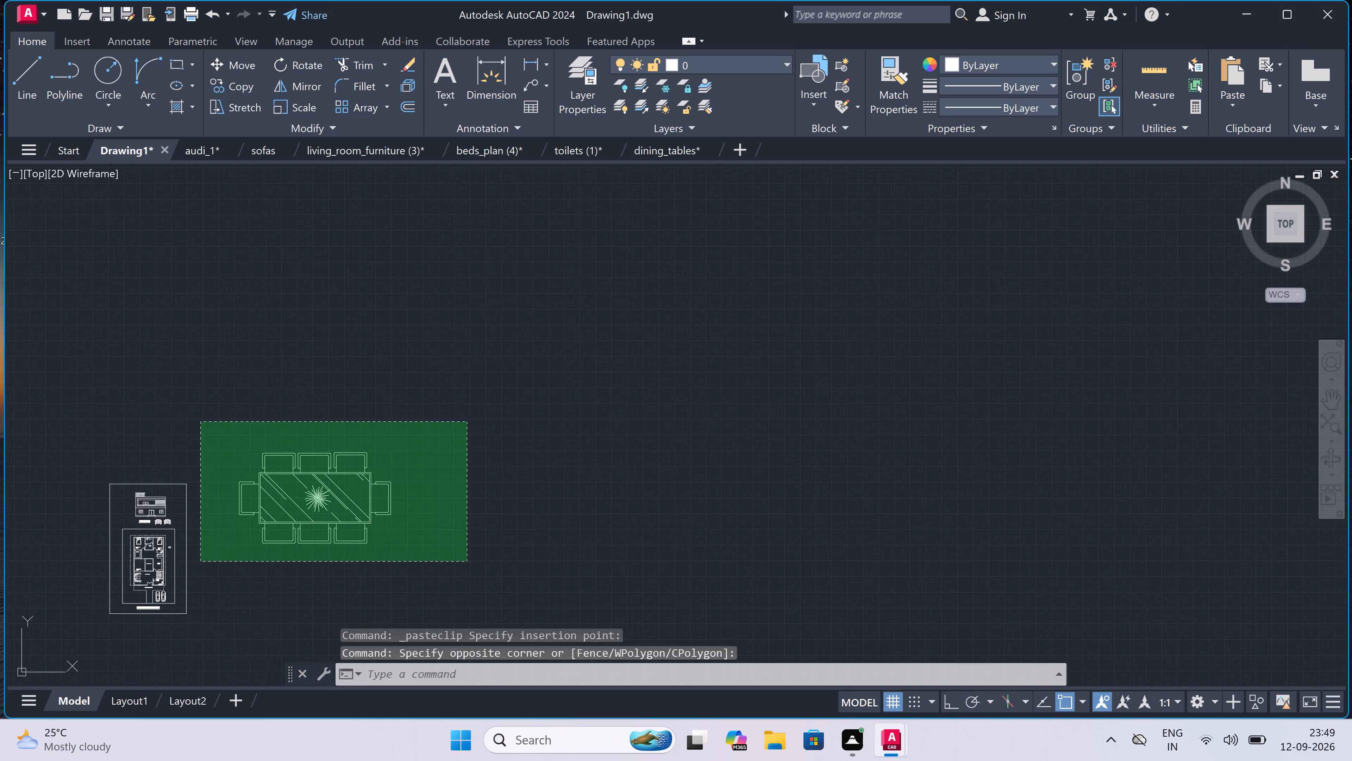
left_click(284, 102)
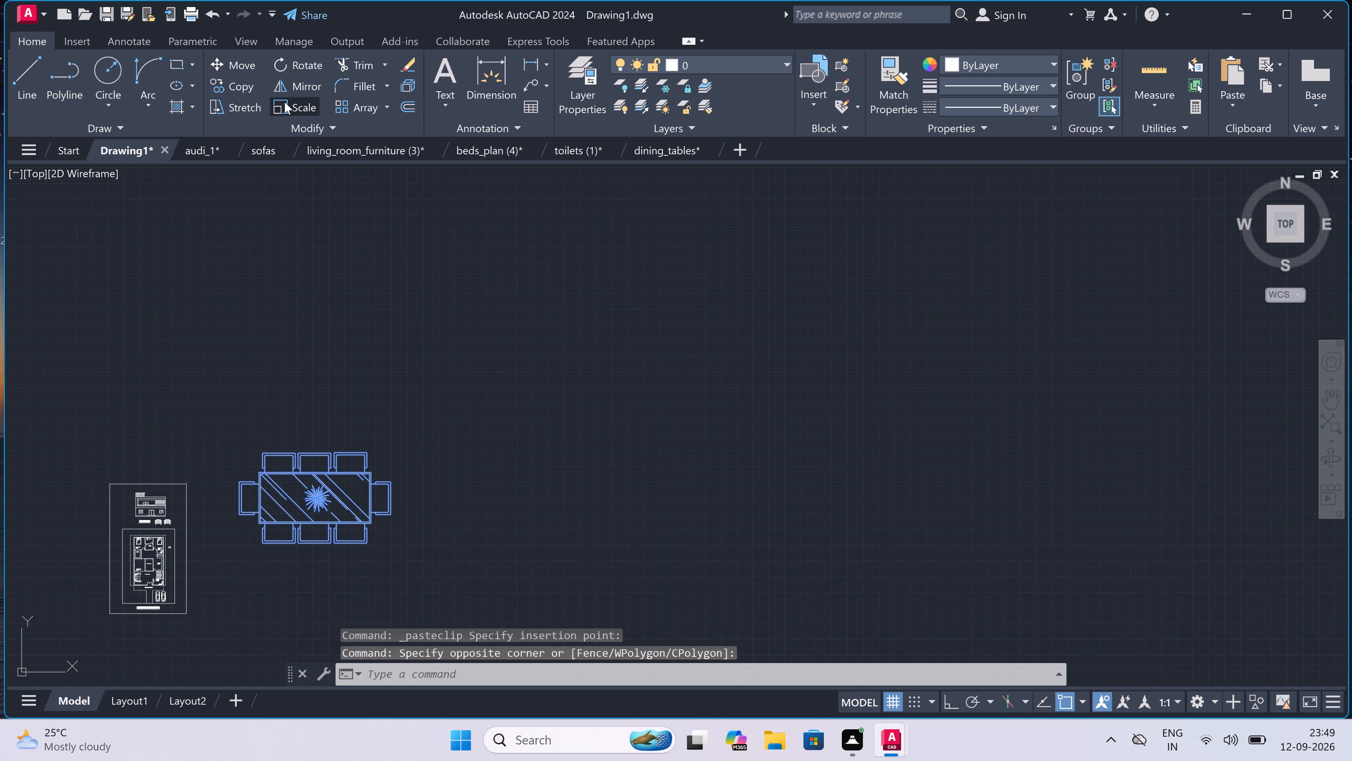
scroll(268, 565, "up", 3)
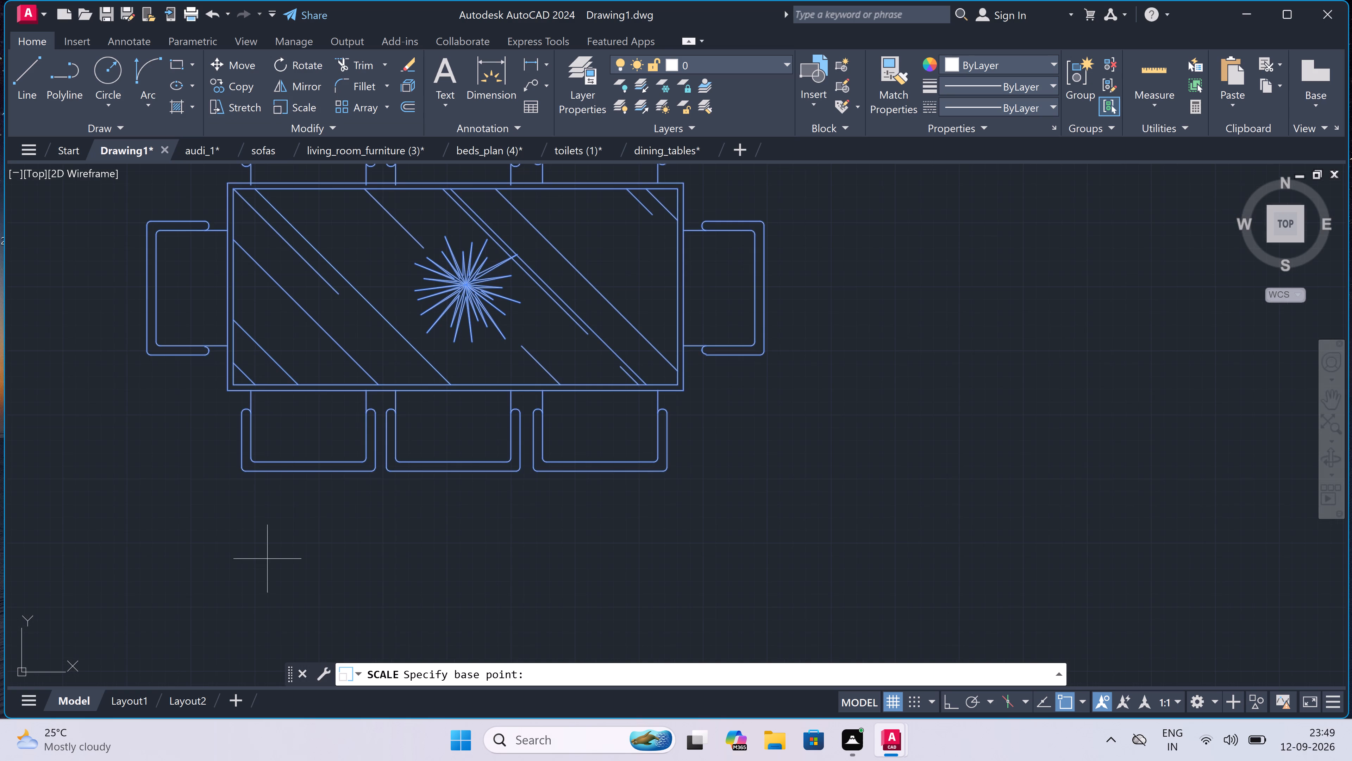
left_click_drag(365, 366, 343, 401)
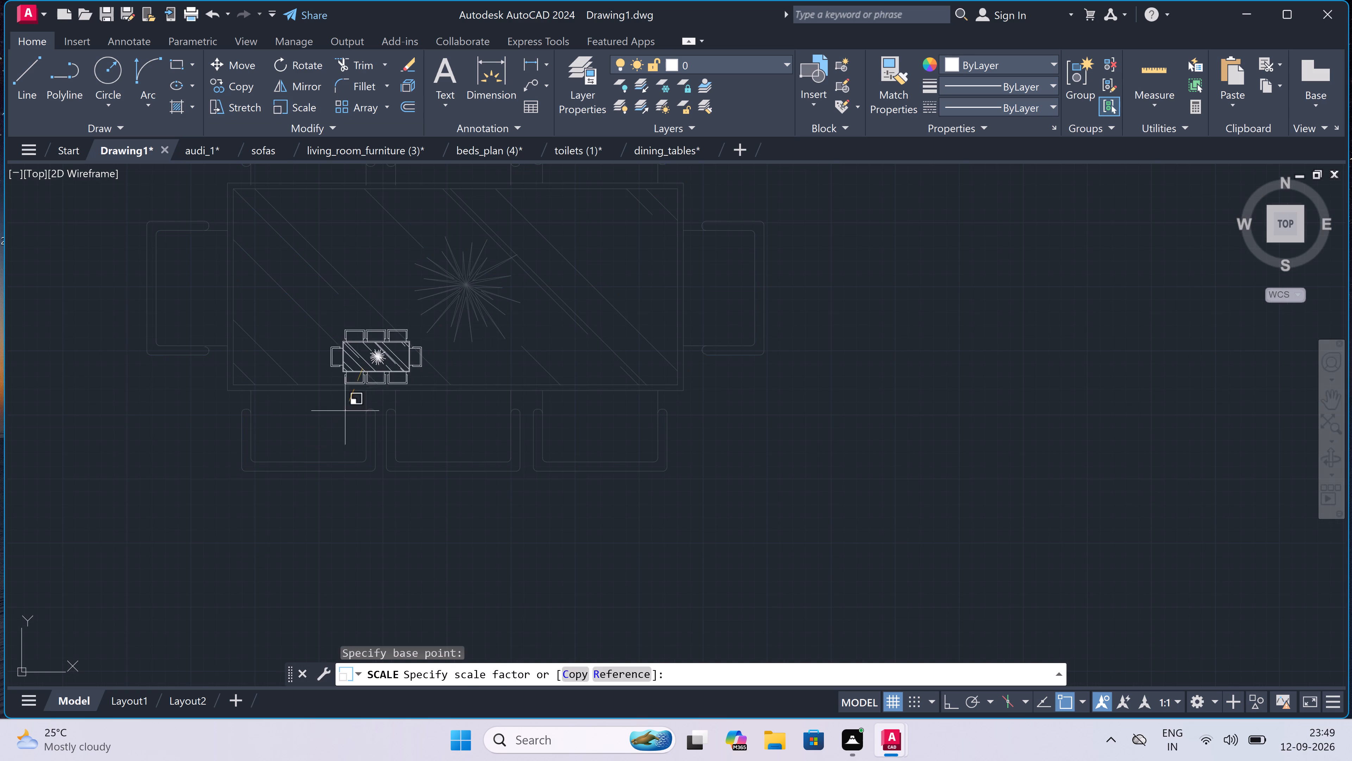
left_click(355, 395)
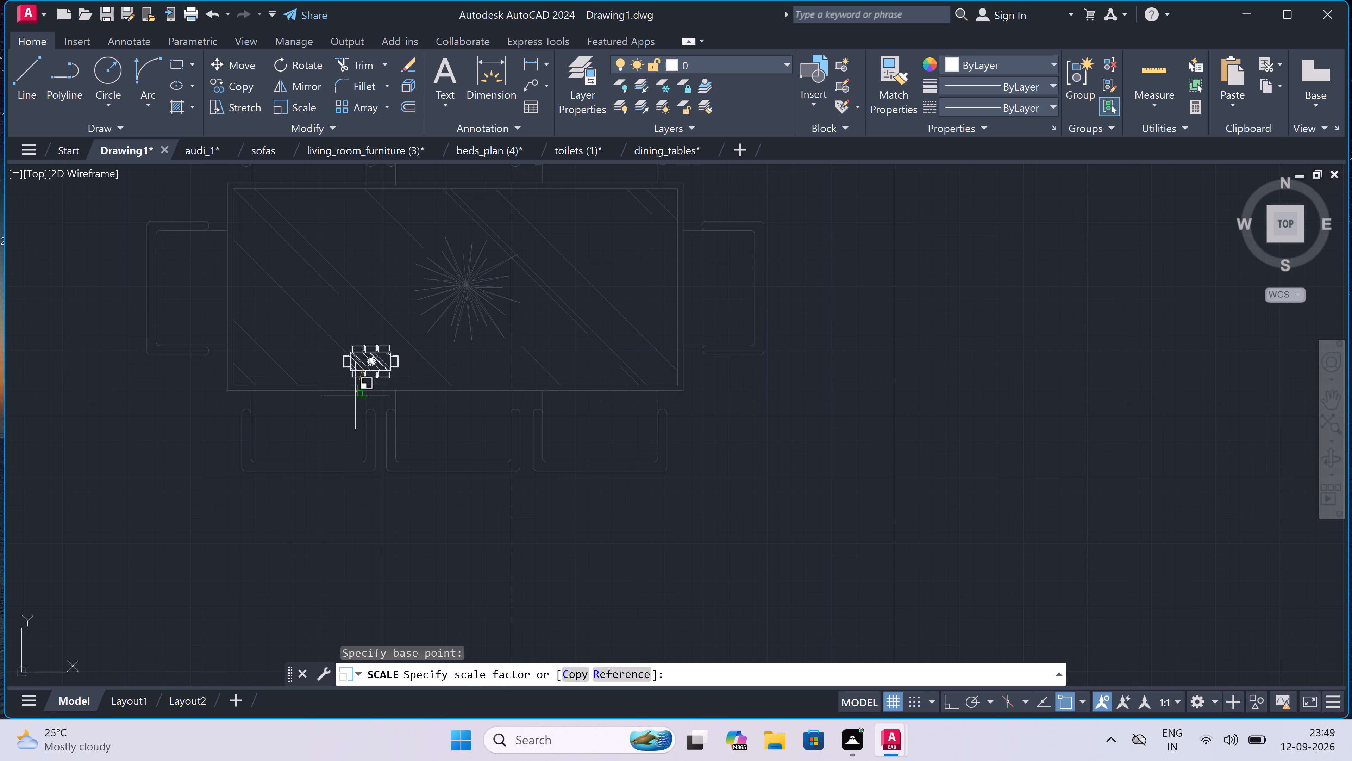
Move the scaled dining table to the empty space just outside the sheet frame, west of the DINING AREA.
left_click_drag(424, 324, 336, 383)
left_click(232, 451)
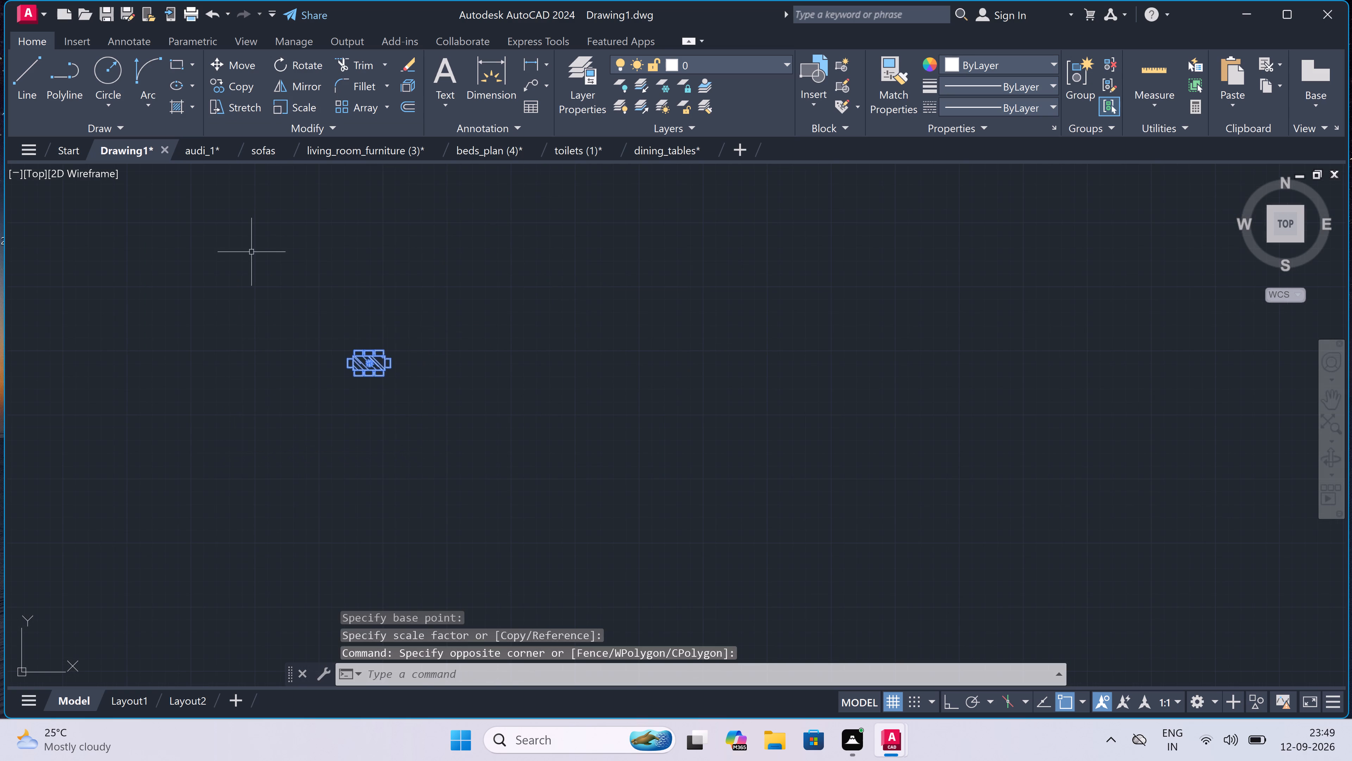
left_click(250, 59)
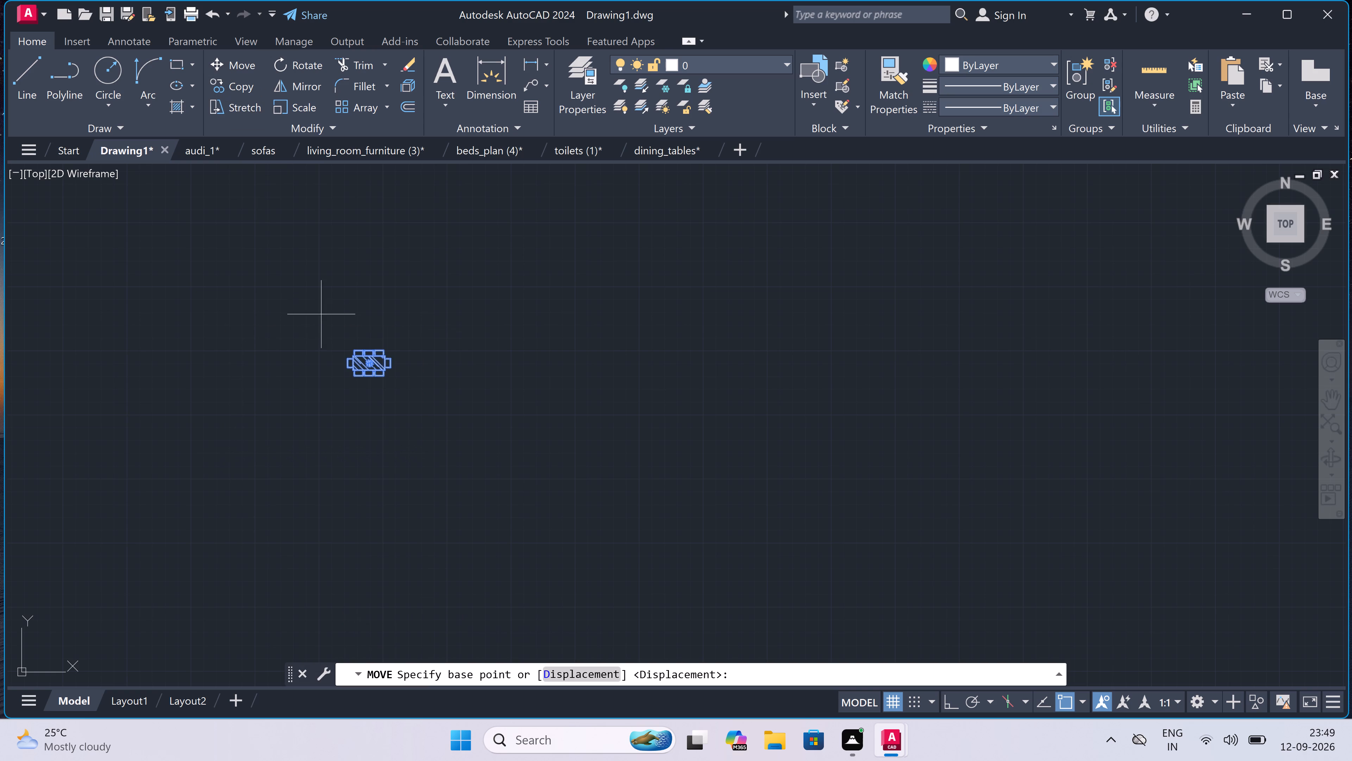
left_click_drag(364, 358, 324, 399)
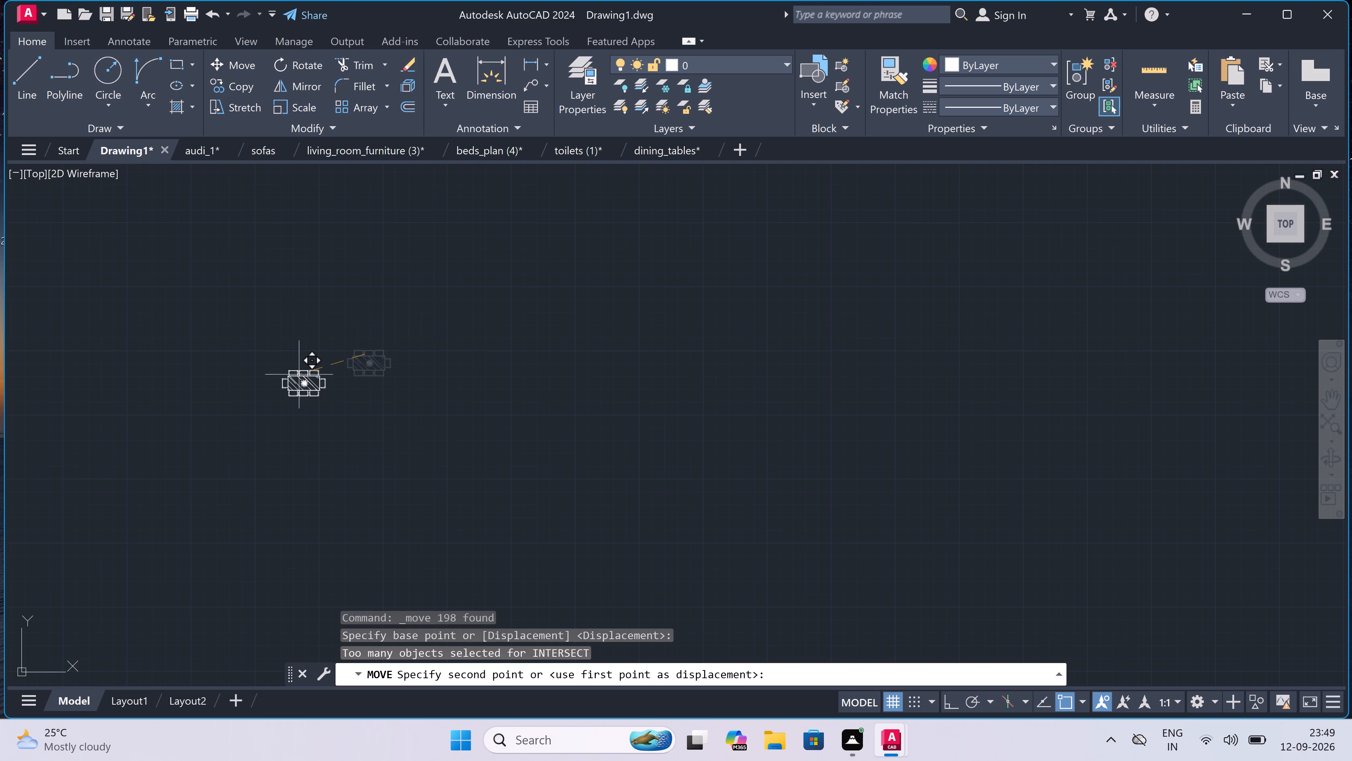
scroll(290, 370, "down", 5)
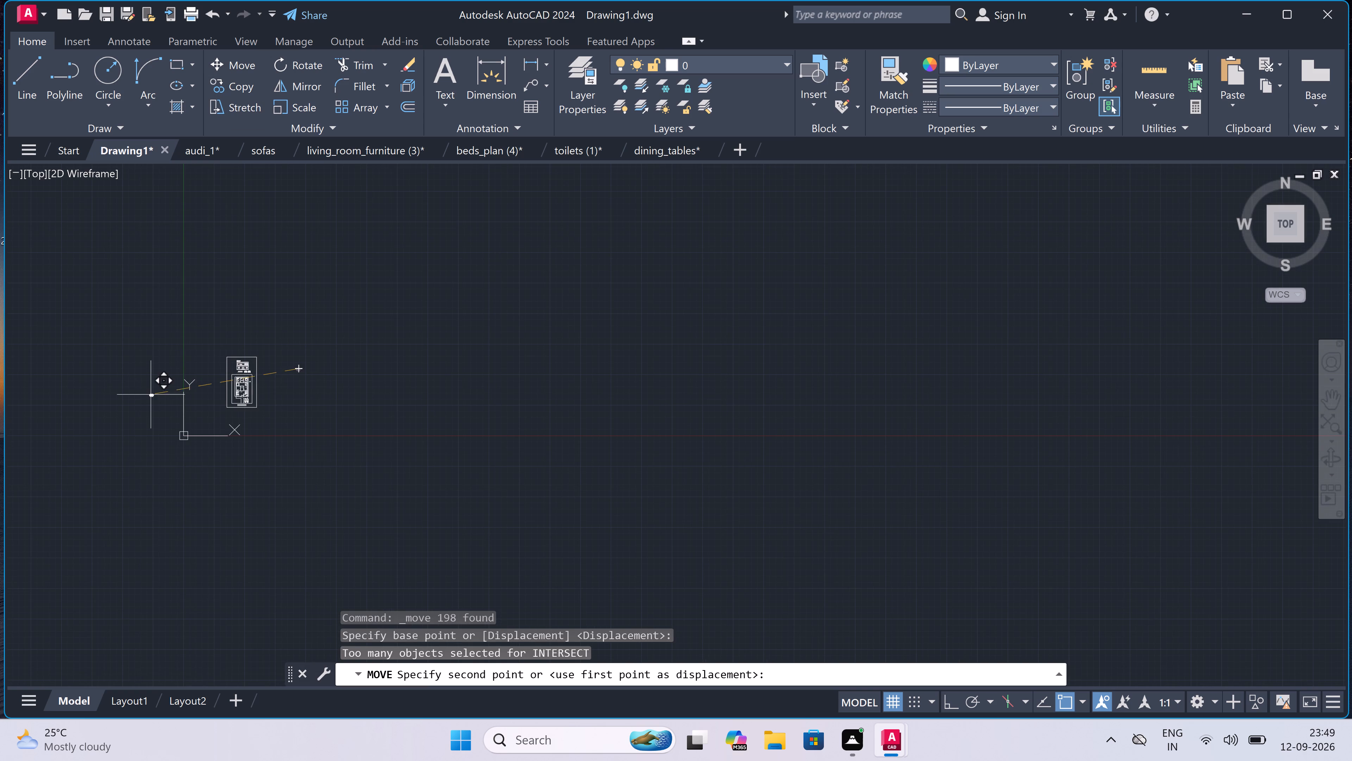
scroll(167, 390, "up", 3)
scroll(312, 382, "up", 4)
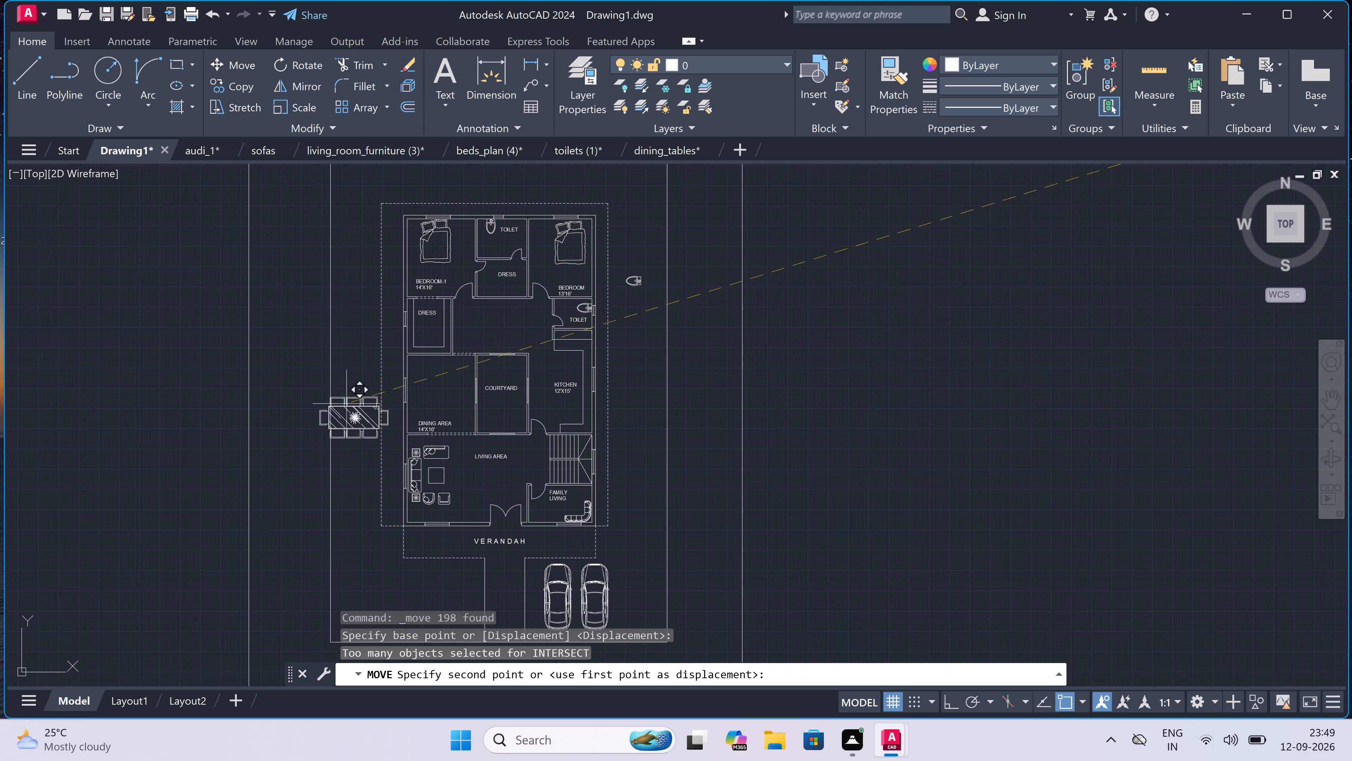
scroll(436, 378, "up", 3)
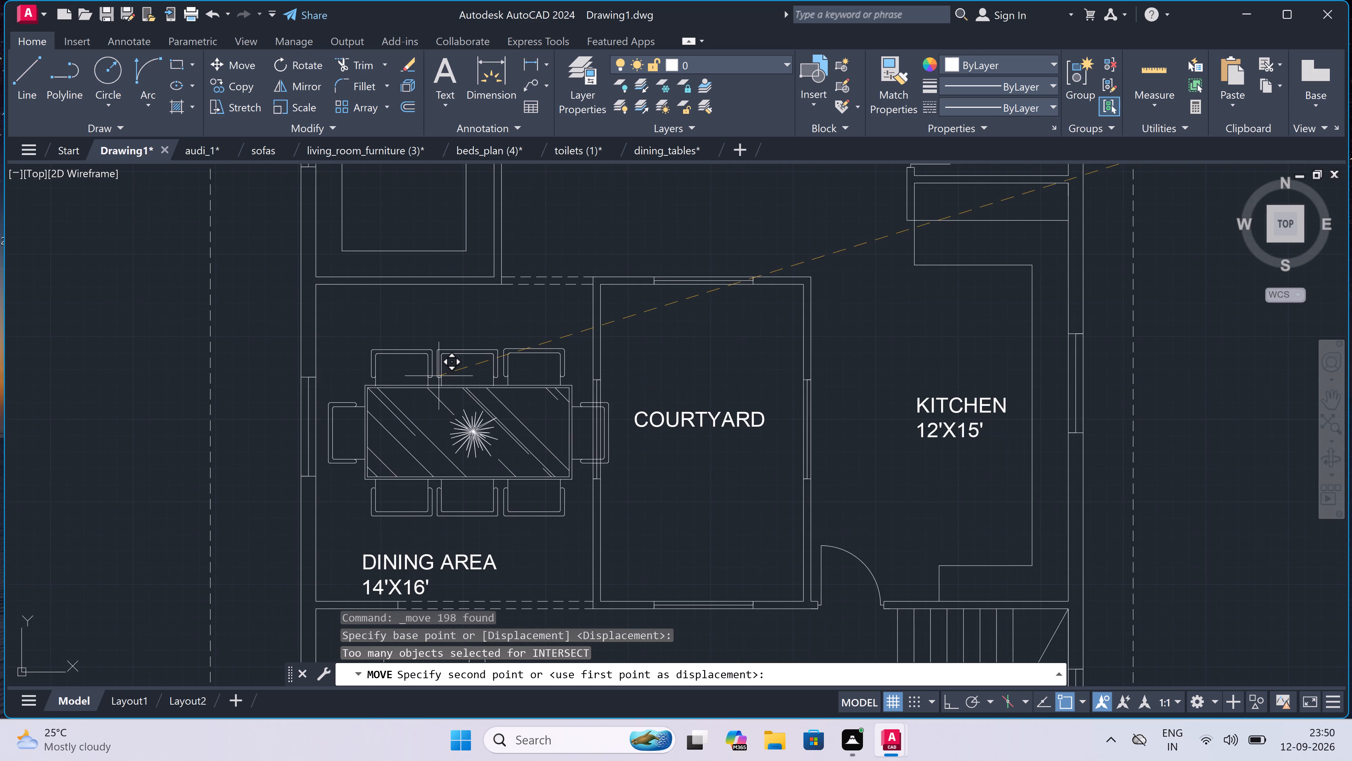
scroll(320, 338, "down", 4)
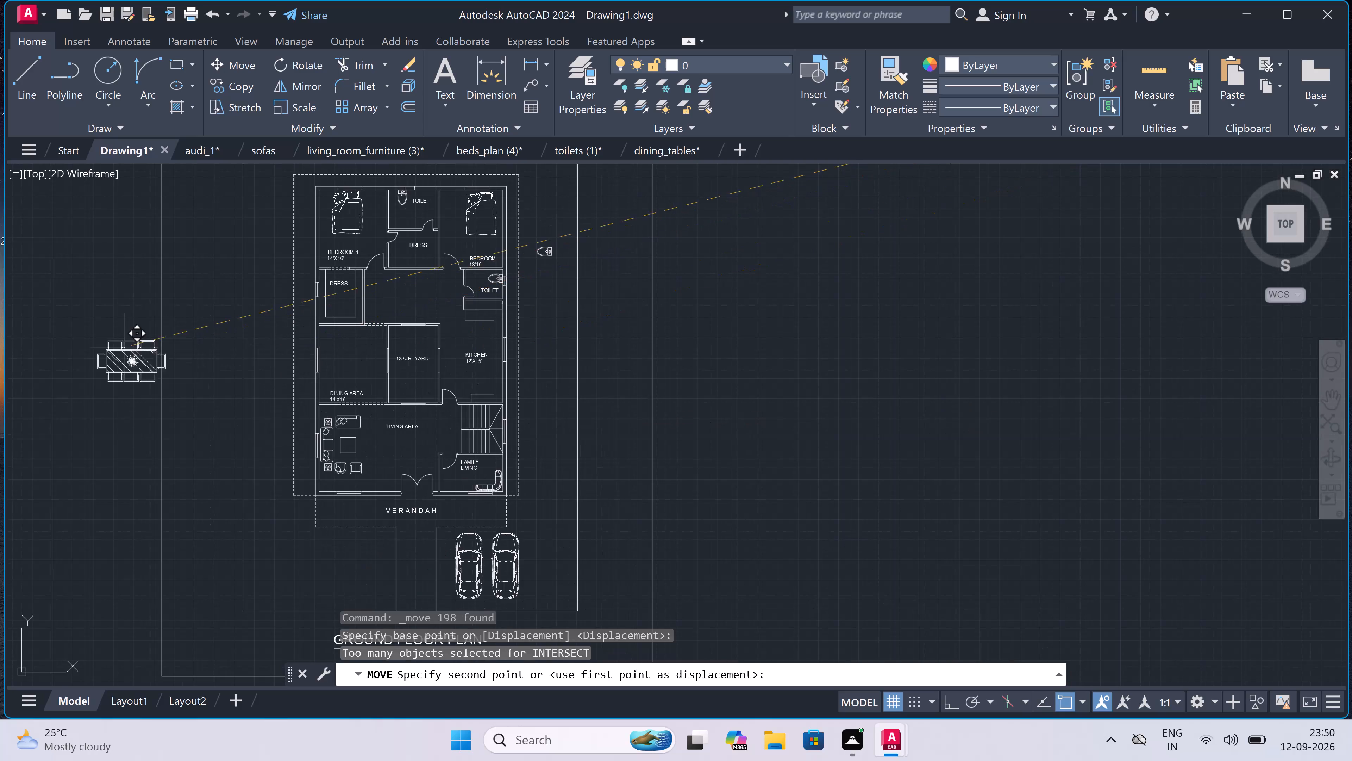
left_click(107, 347)
Scale the dining table outside the sheet frame down freehand to about two-thirds of its size, using a base point near its centre.
scroll(129, 337, "down", 2)
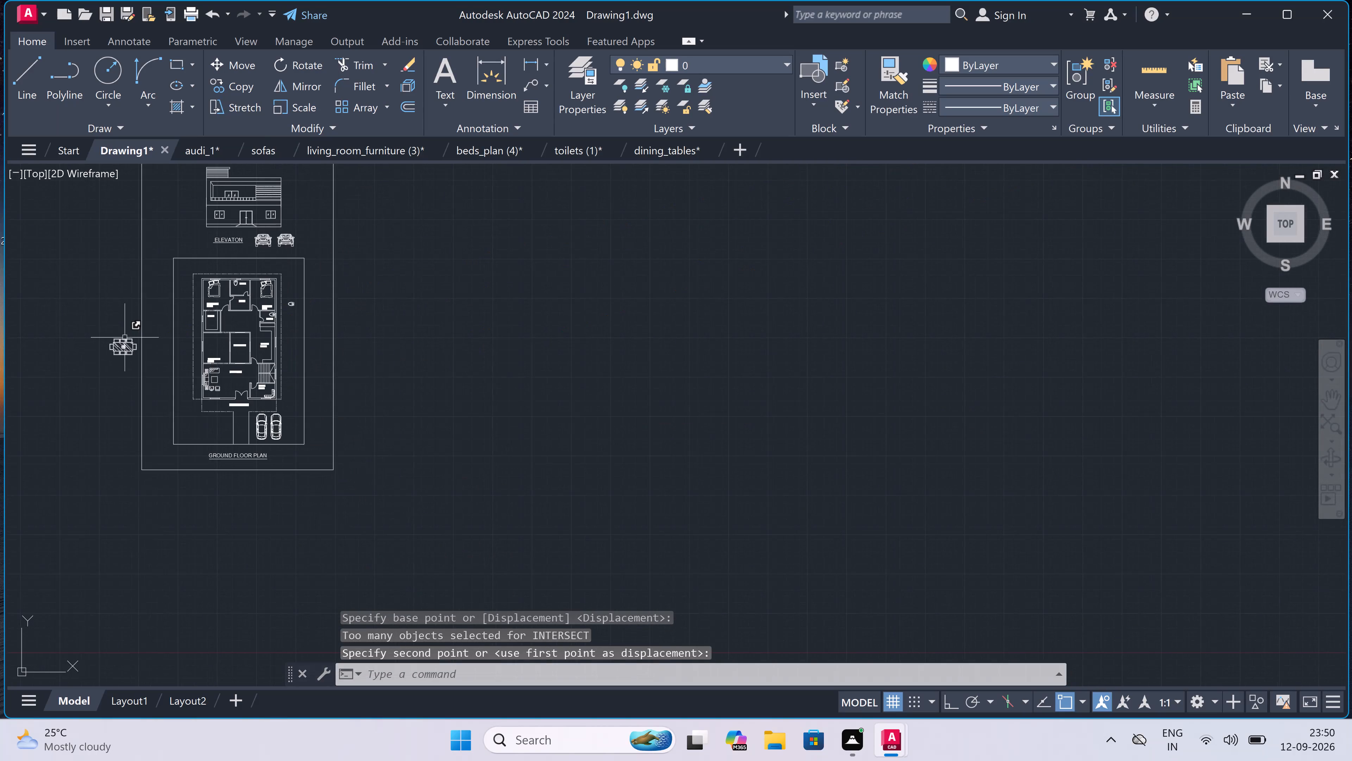
scroll(89, 336, "up", 3)
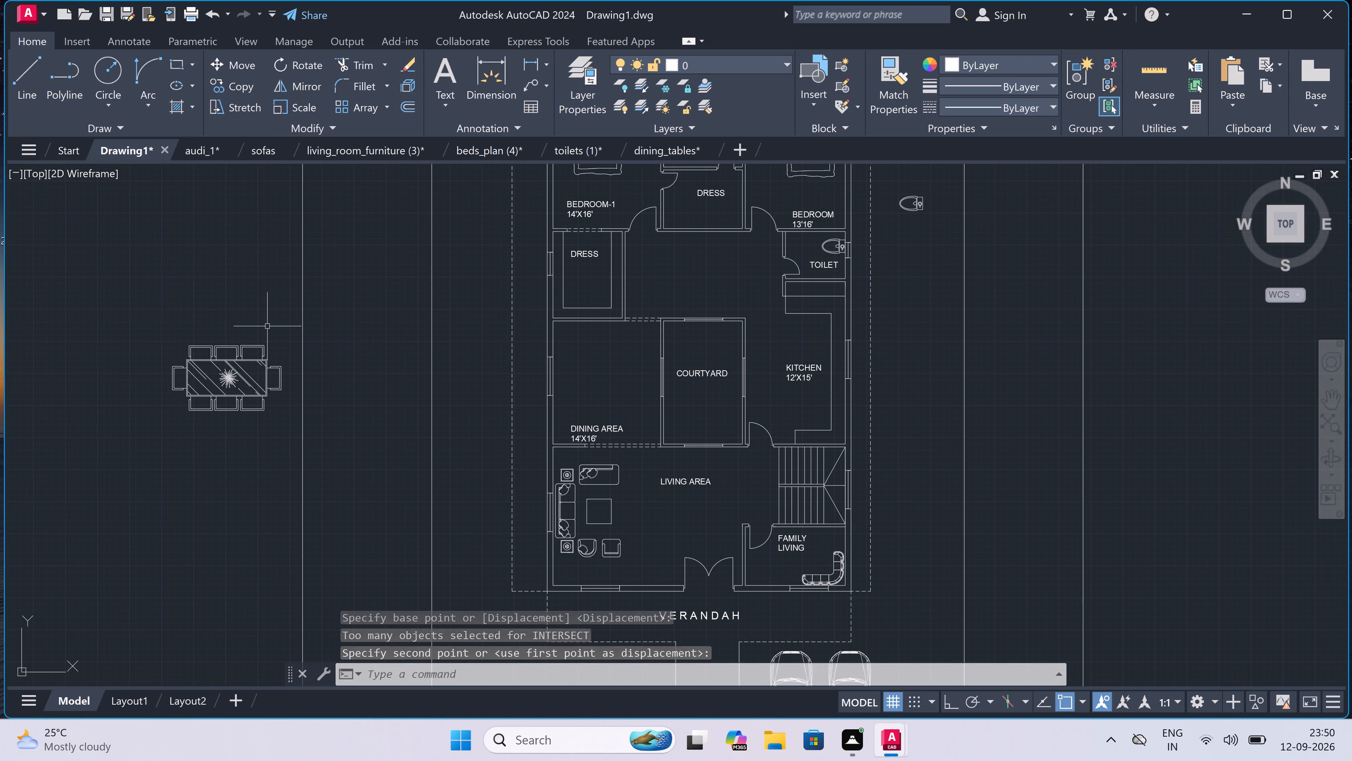
left_click_drag(288, 329, 174, 434)
left_click(69, 456)
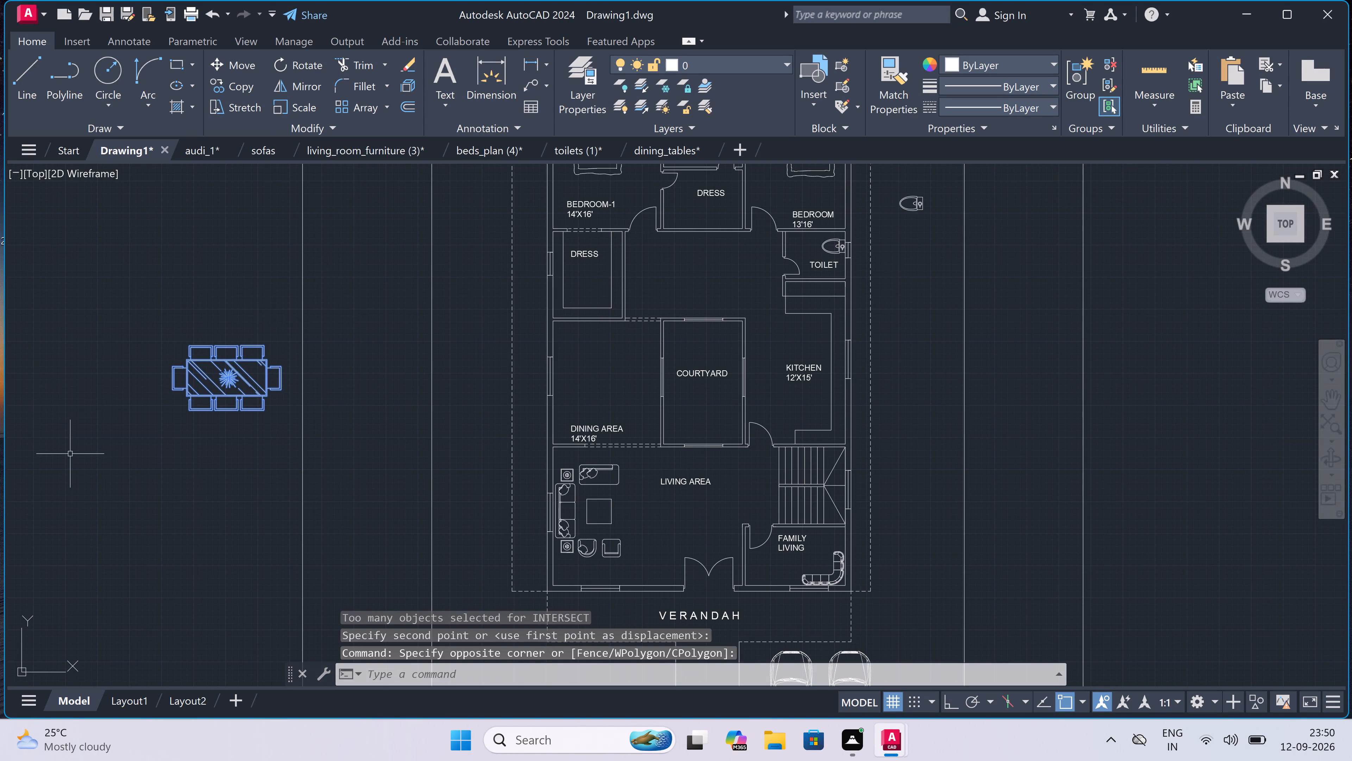
left_click(307, 99)
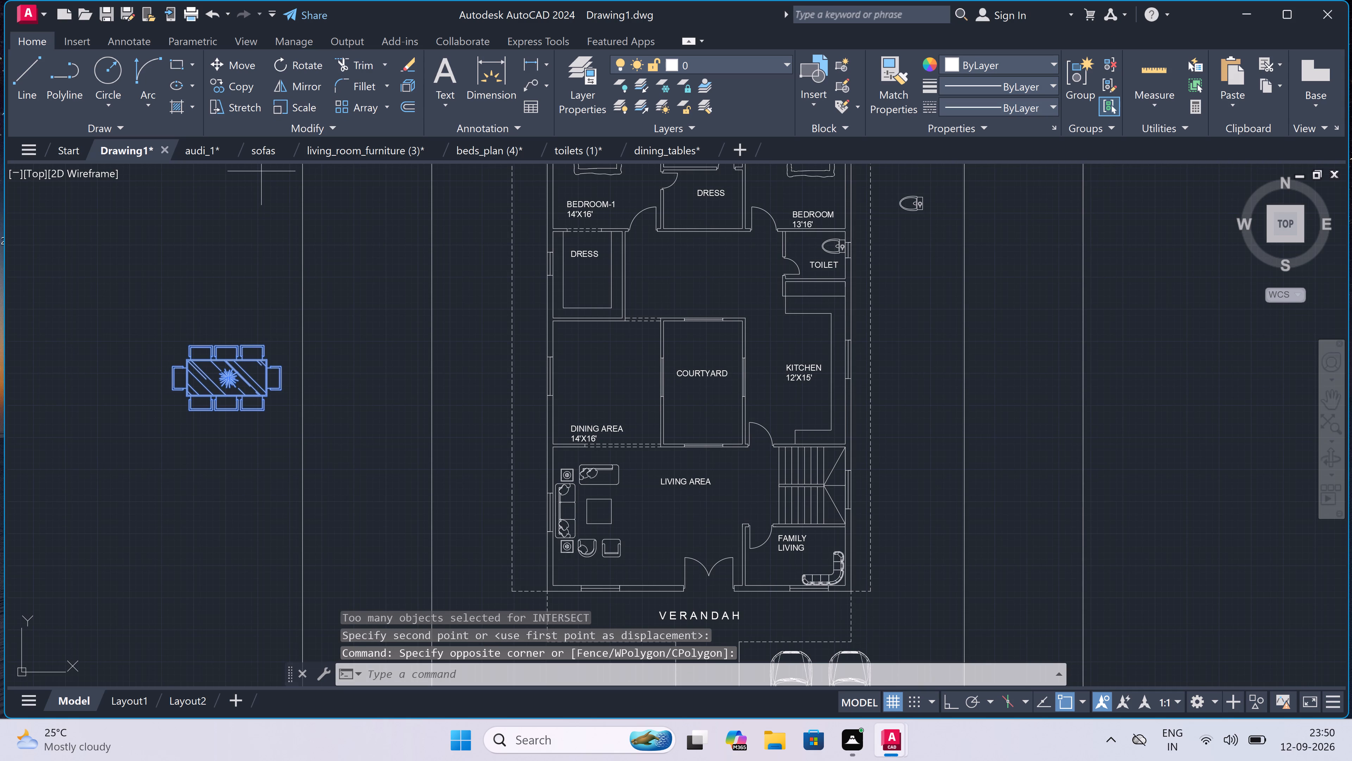
left_click(218, 382)
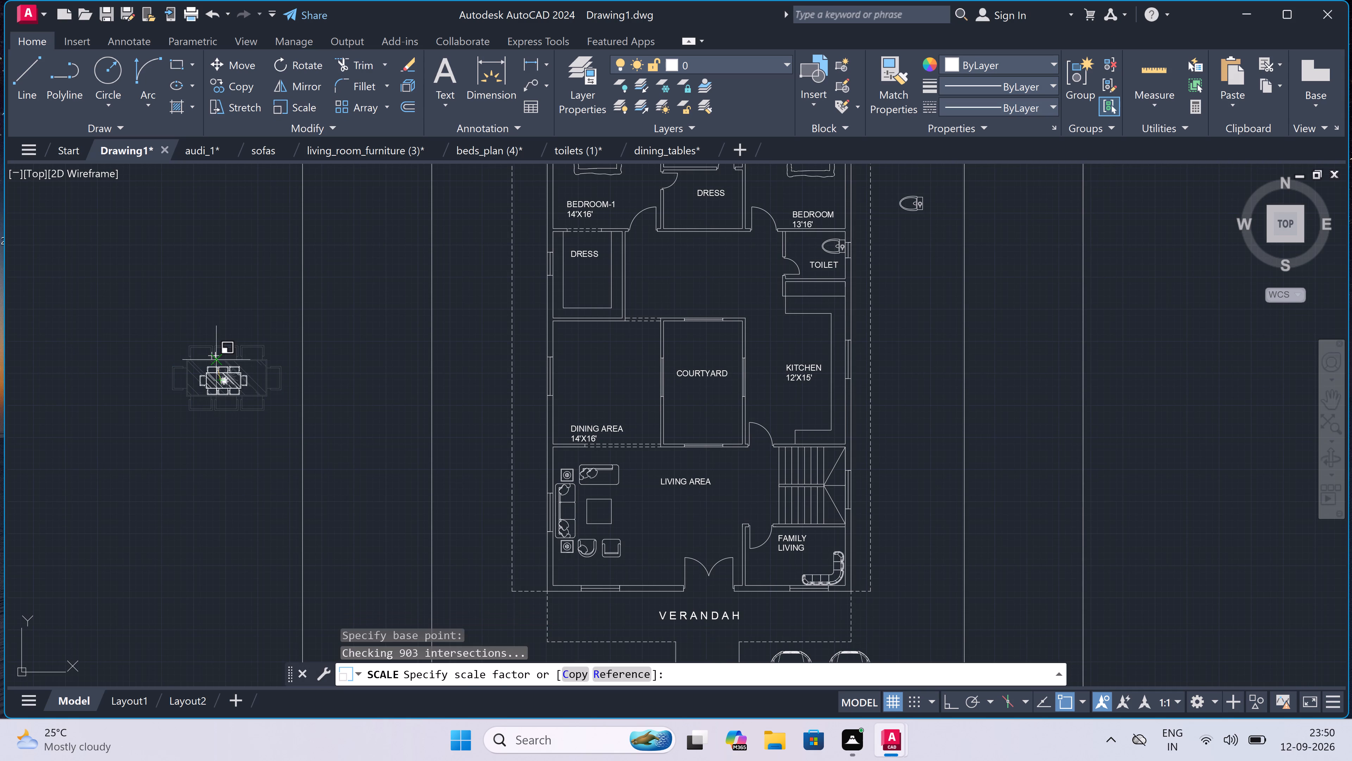
left_click(222, 342)
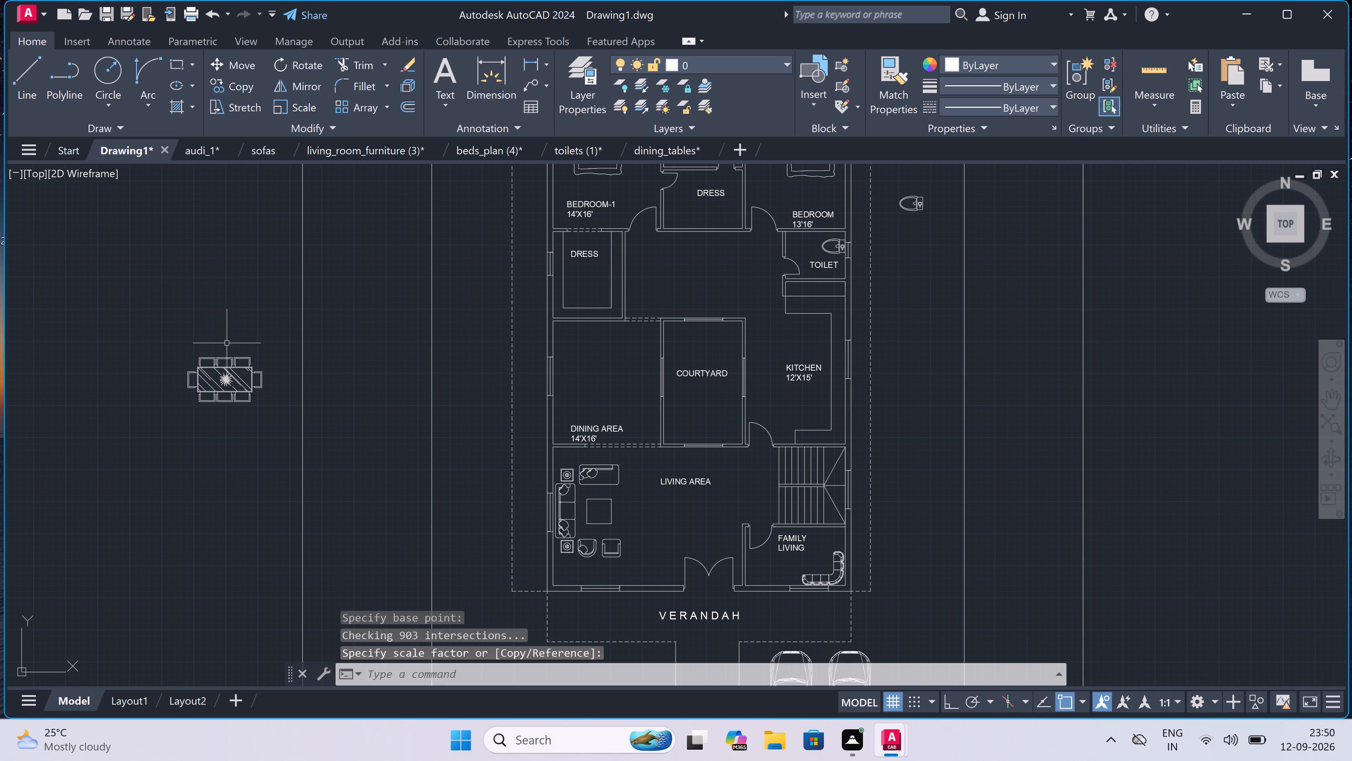
Rotate the dining table 270° about a point on it with Ortho on, so its long side runs north-south.
left_click_drag(281, 337, 244, 385)
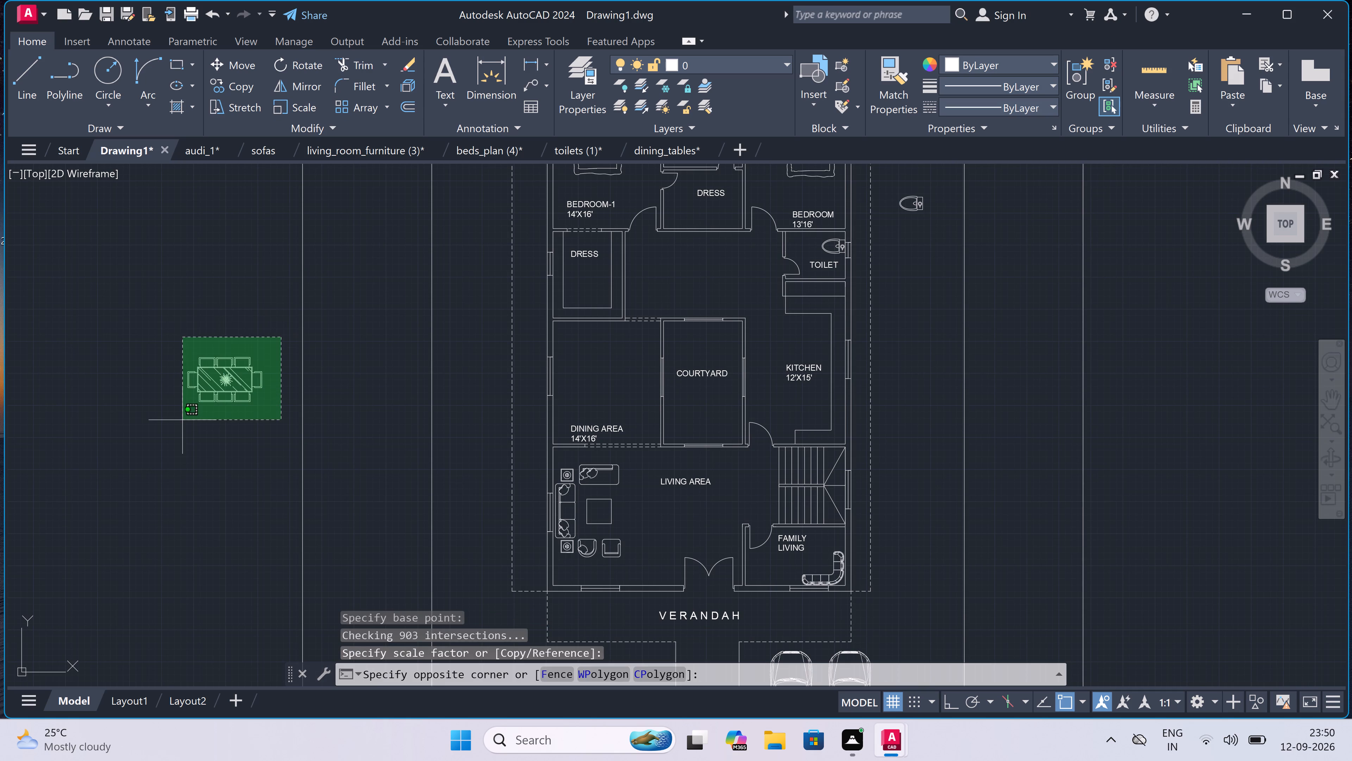
left_click(182, 419)
left_click(313, 61)
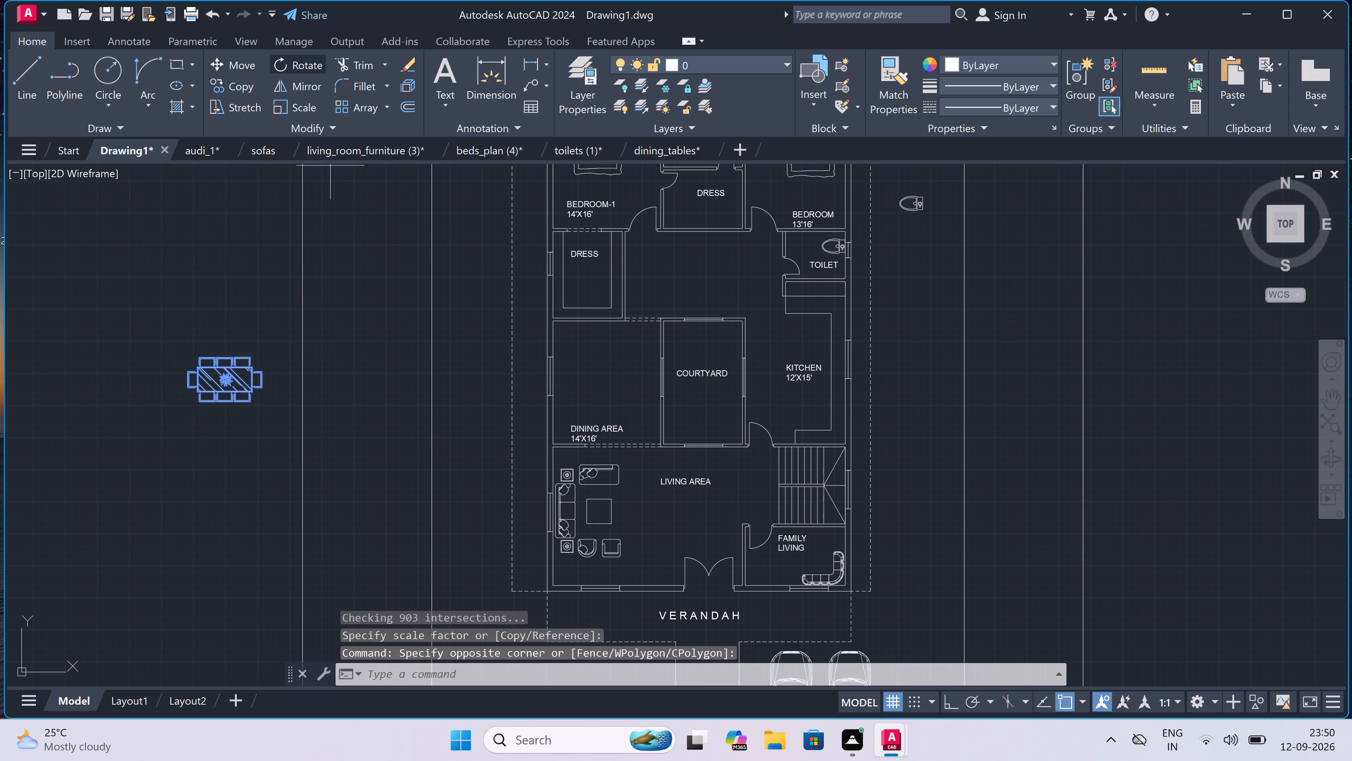
left_click(239, 386)
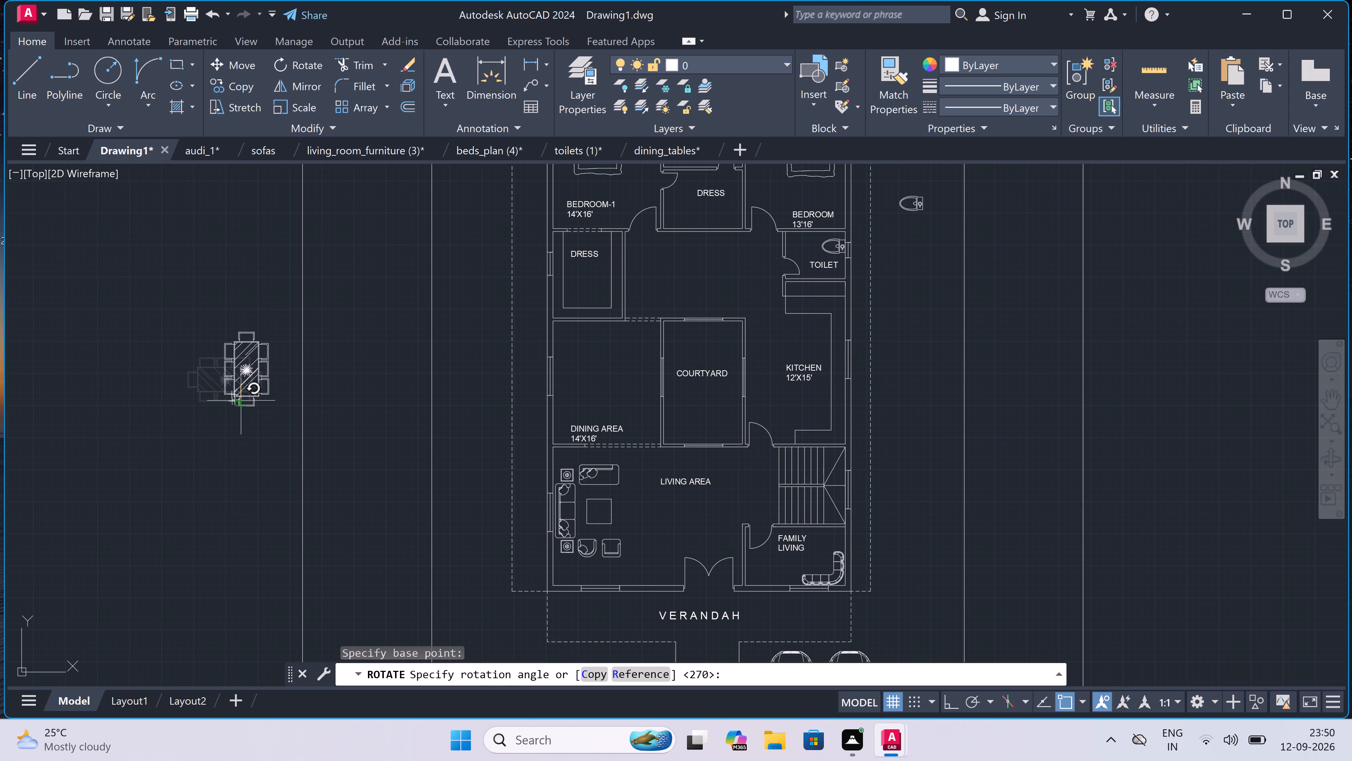
key("F8")
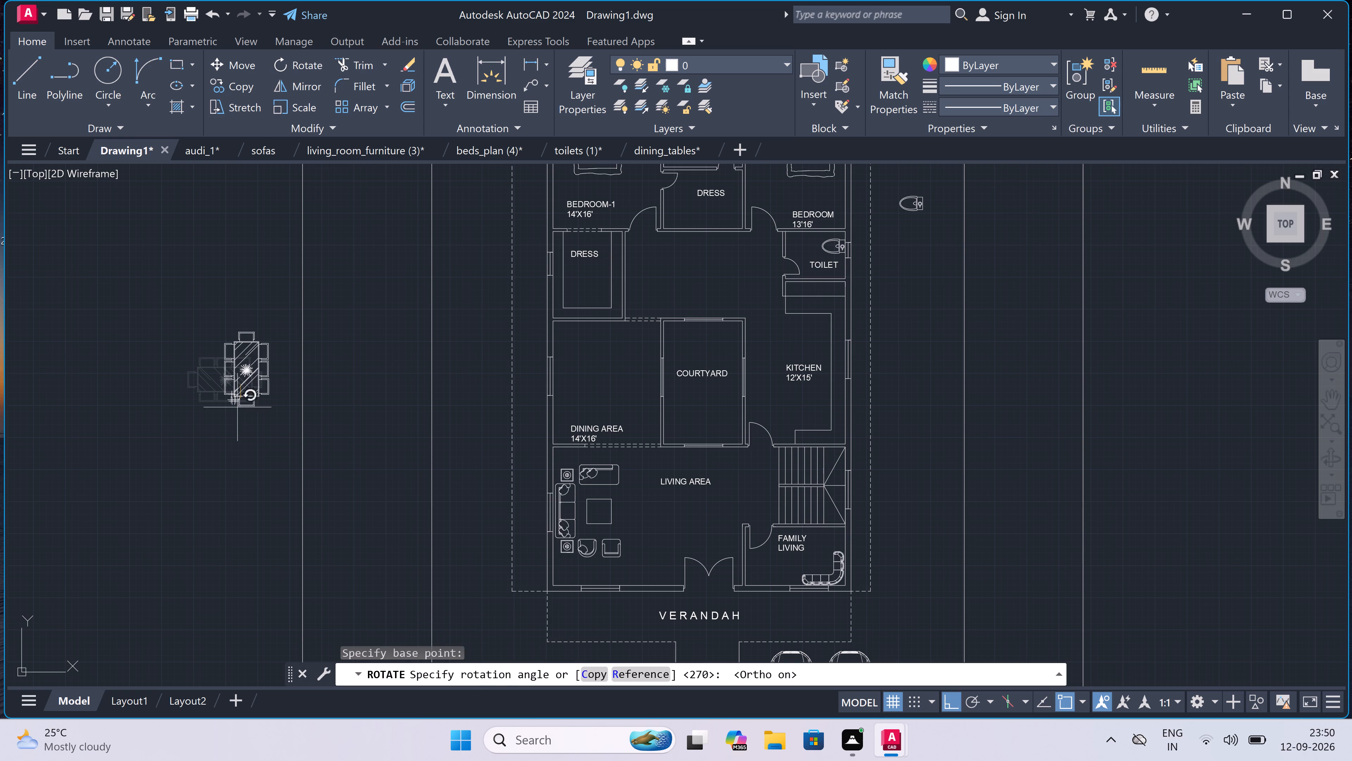
left_click(231, 438)
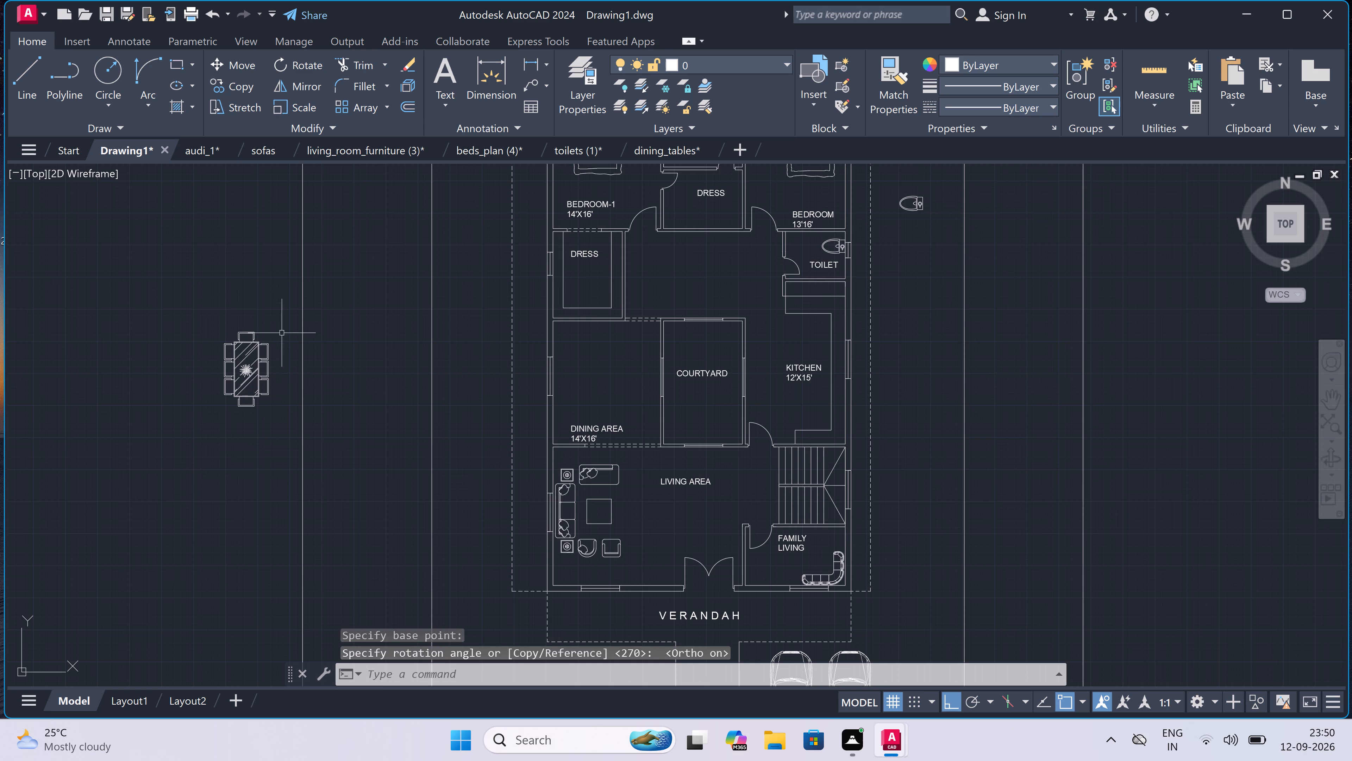
Move the rotated dining table horizontally by its centre into the DINING AREA, above the room label and near the west wall.
left_click_drag(294, 294, 292, 303)
left_click(192, 449)
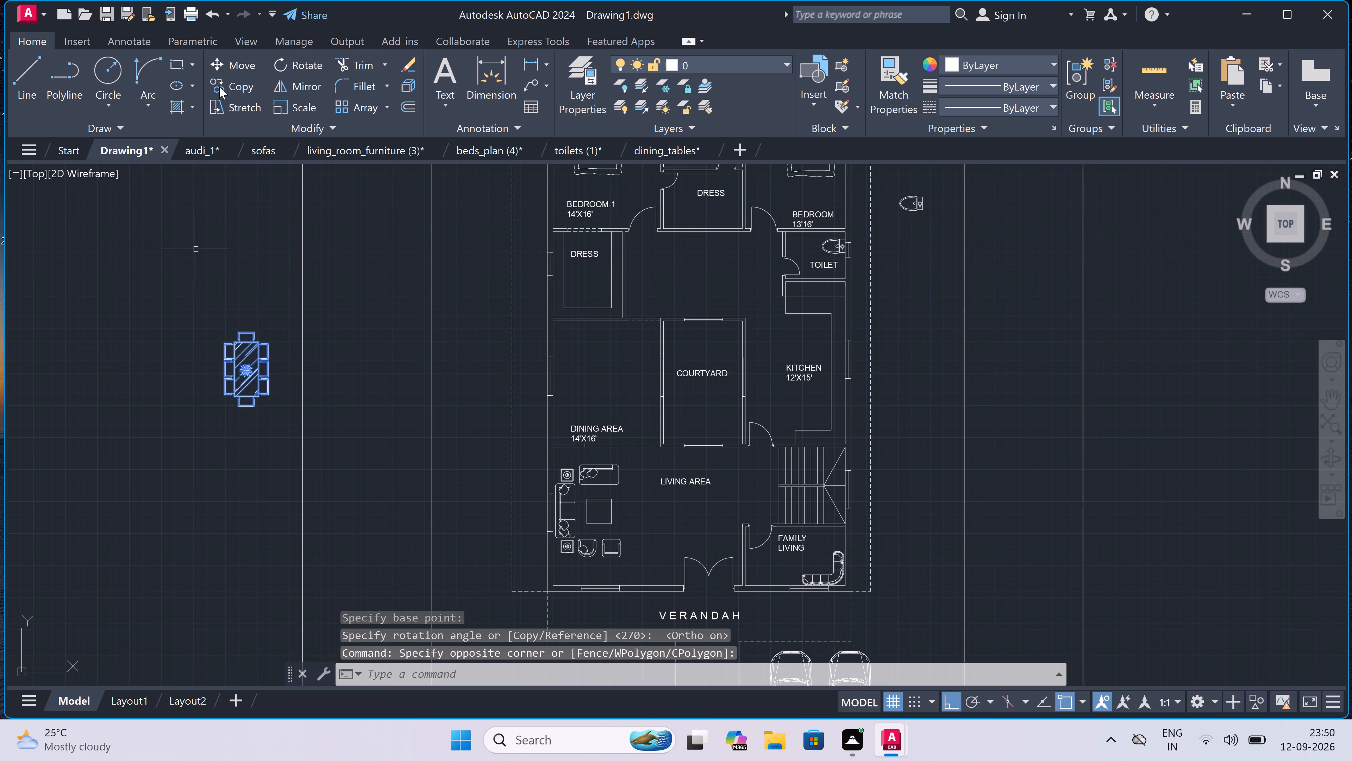
left_click(240, 56)
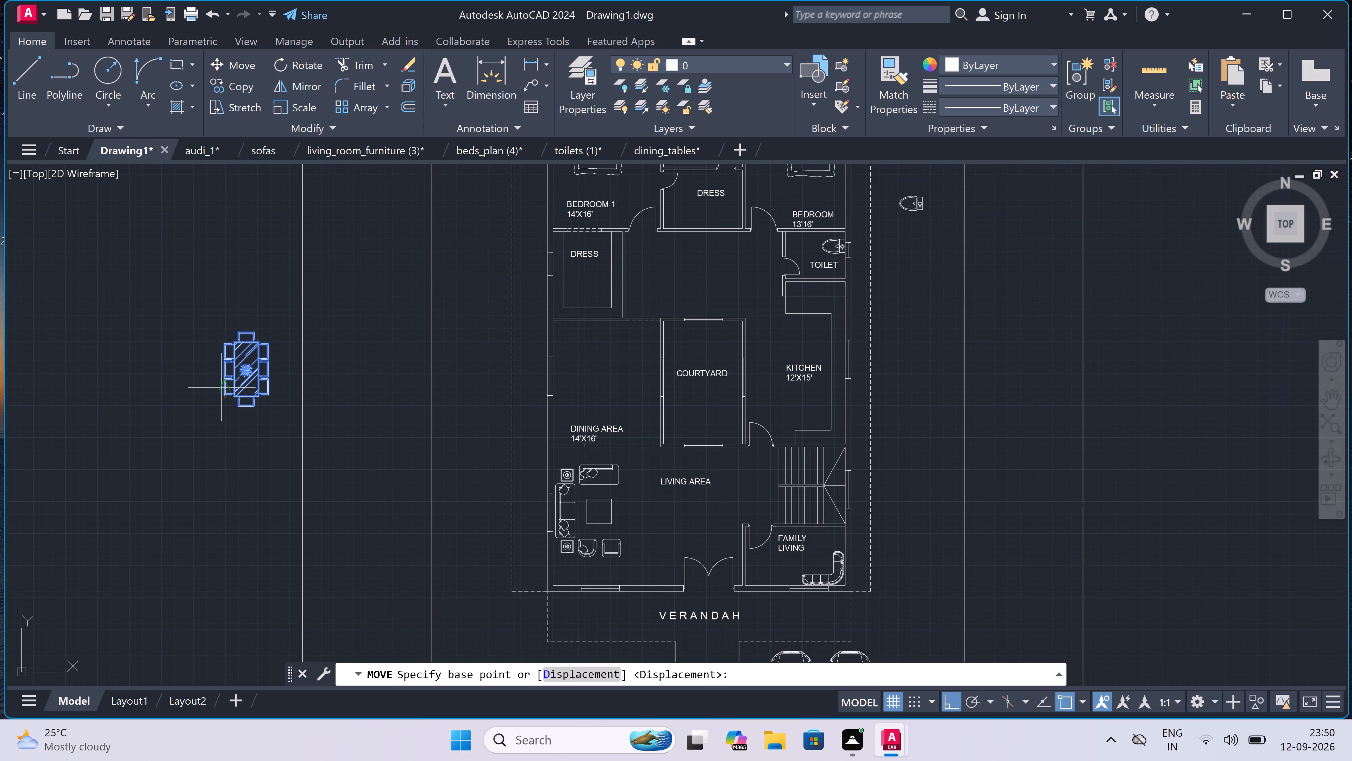
left_click_drag(244, 369, 271, 371)
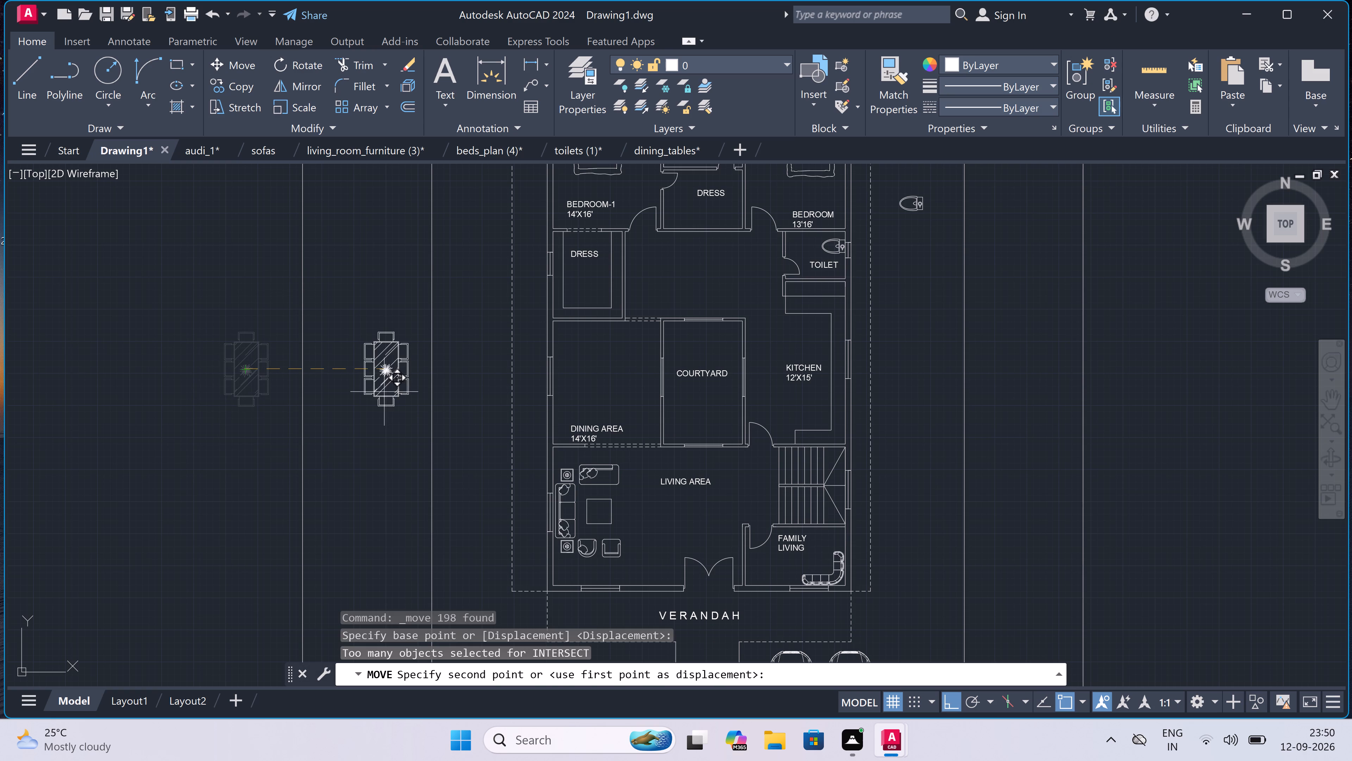
scroll(616, 417, "up", 3)
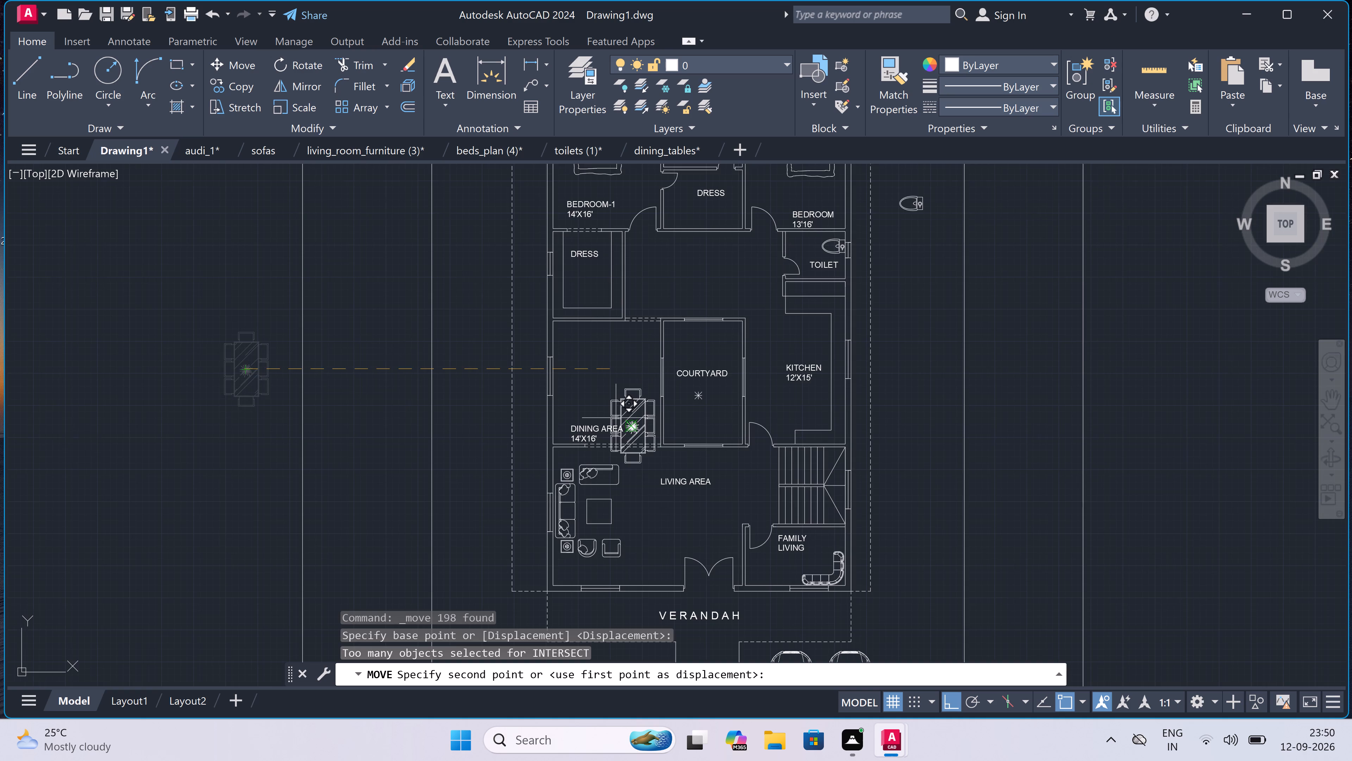
scroll(572, 386, "down", 2)
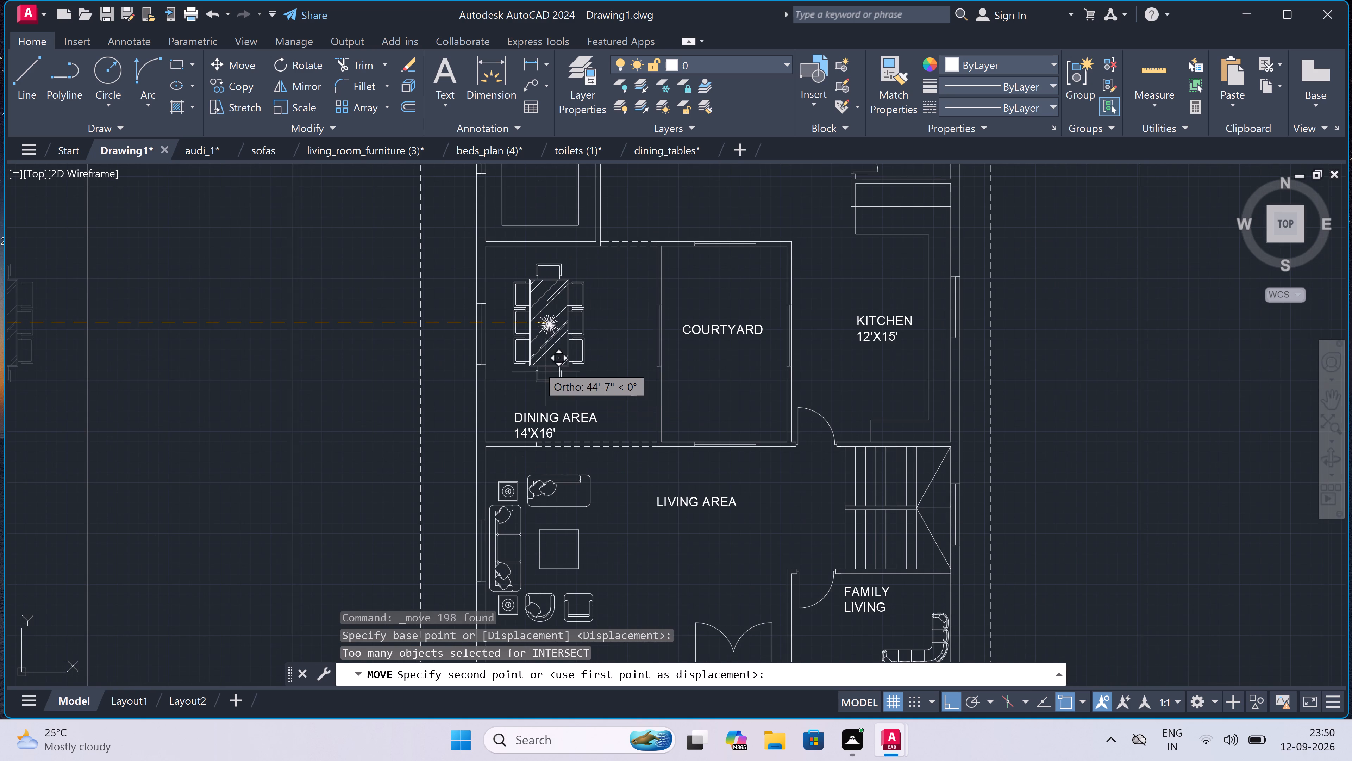
left_click(532, 353)
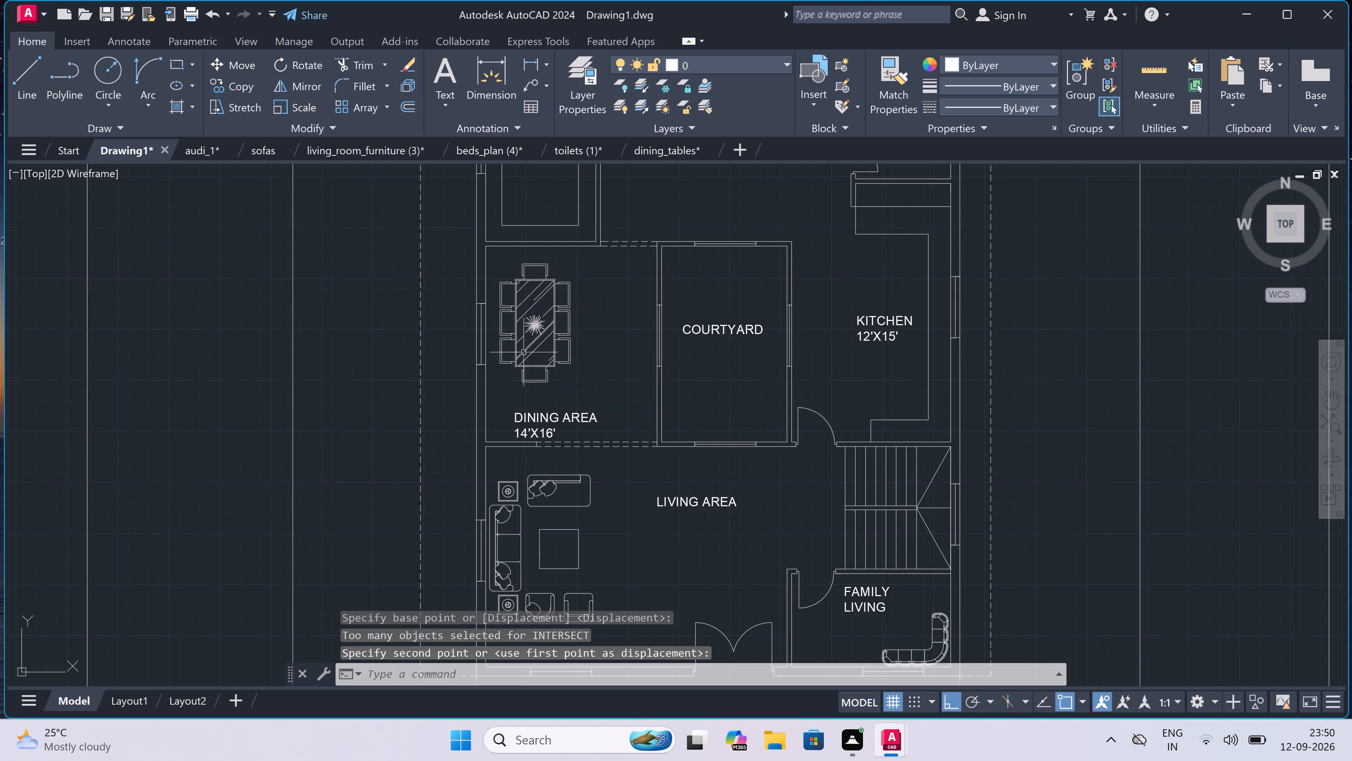
key("Escape")
Examine the whole sheet, checking the elevation and the furnished ground floor plan.
scroll(299, 359, "down", 3)
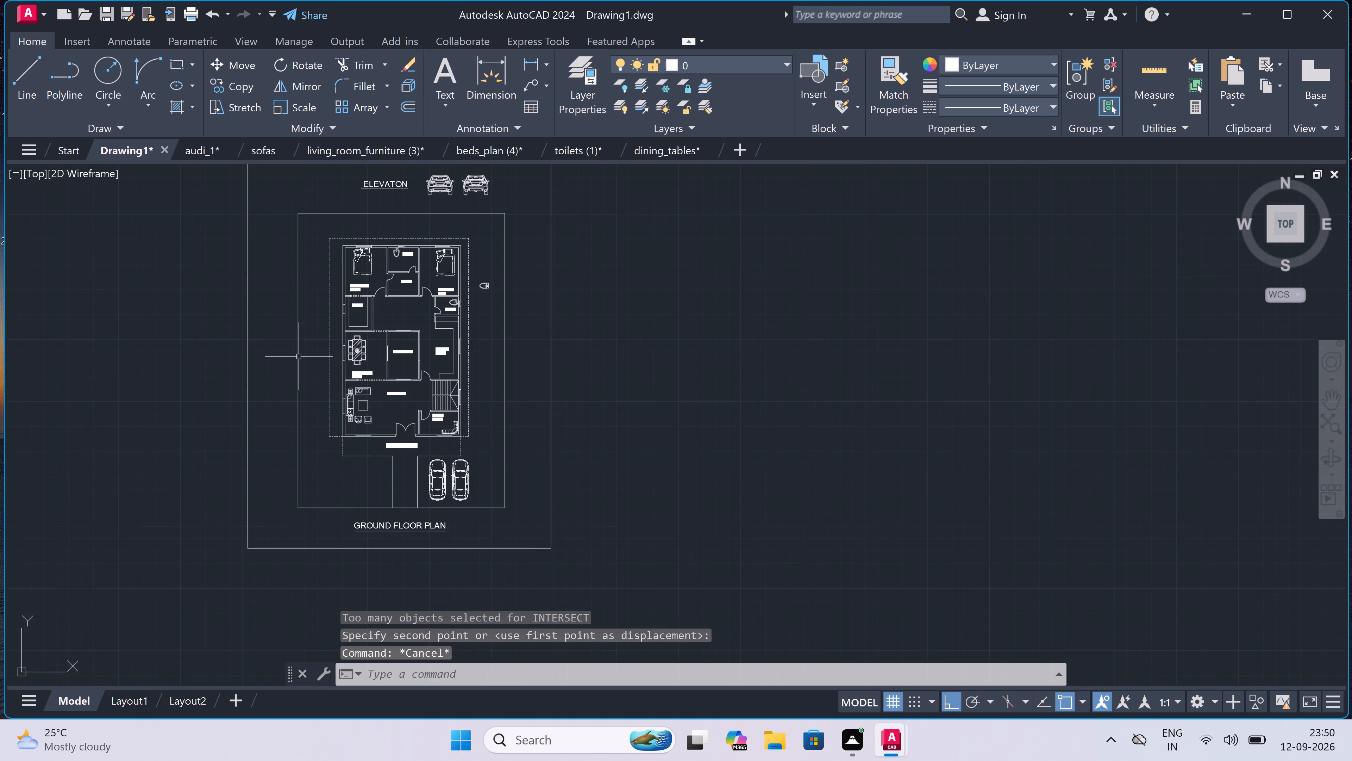
scroll(282, 304, "down", 3)
scroll(273, 230, "up", 3)
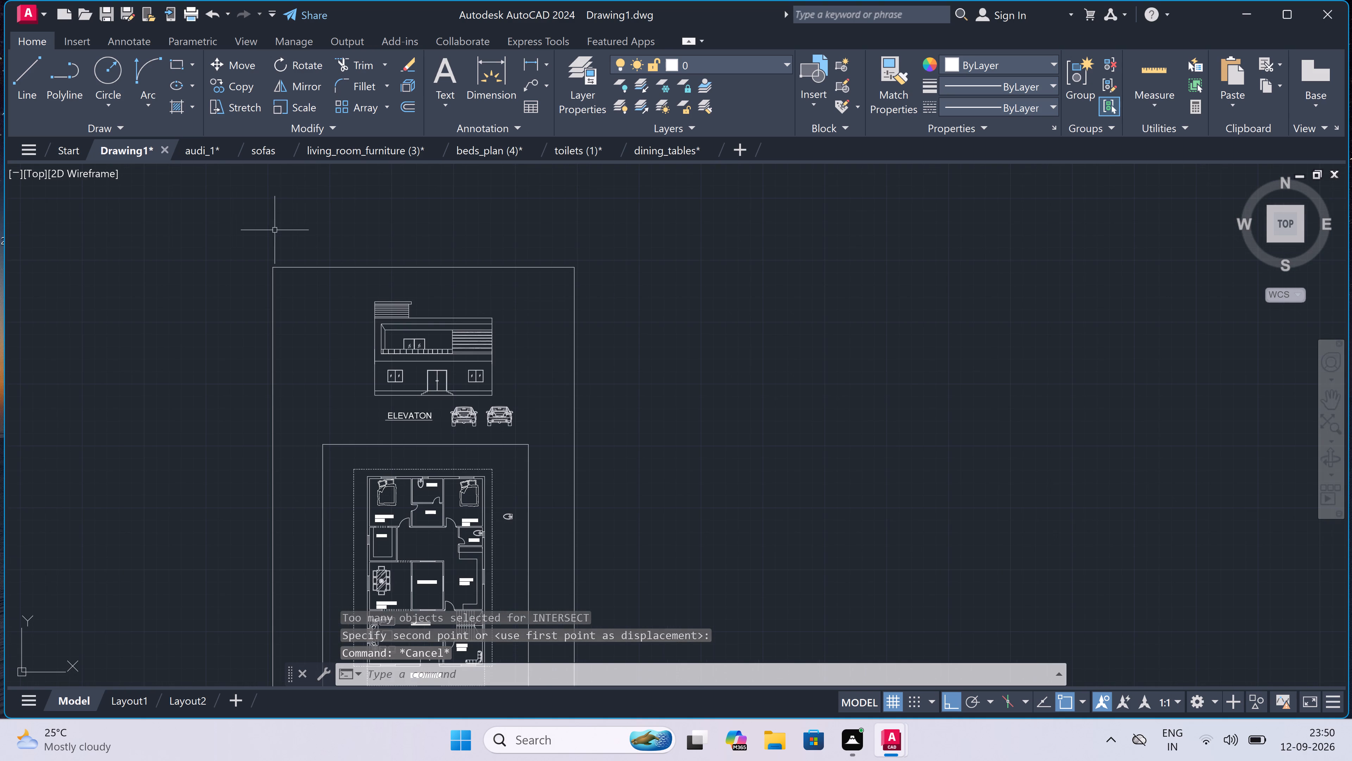
scroll(323, 300, "up", 2)
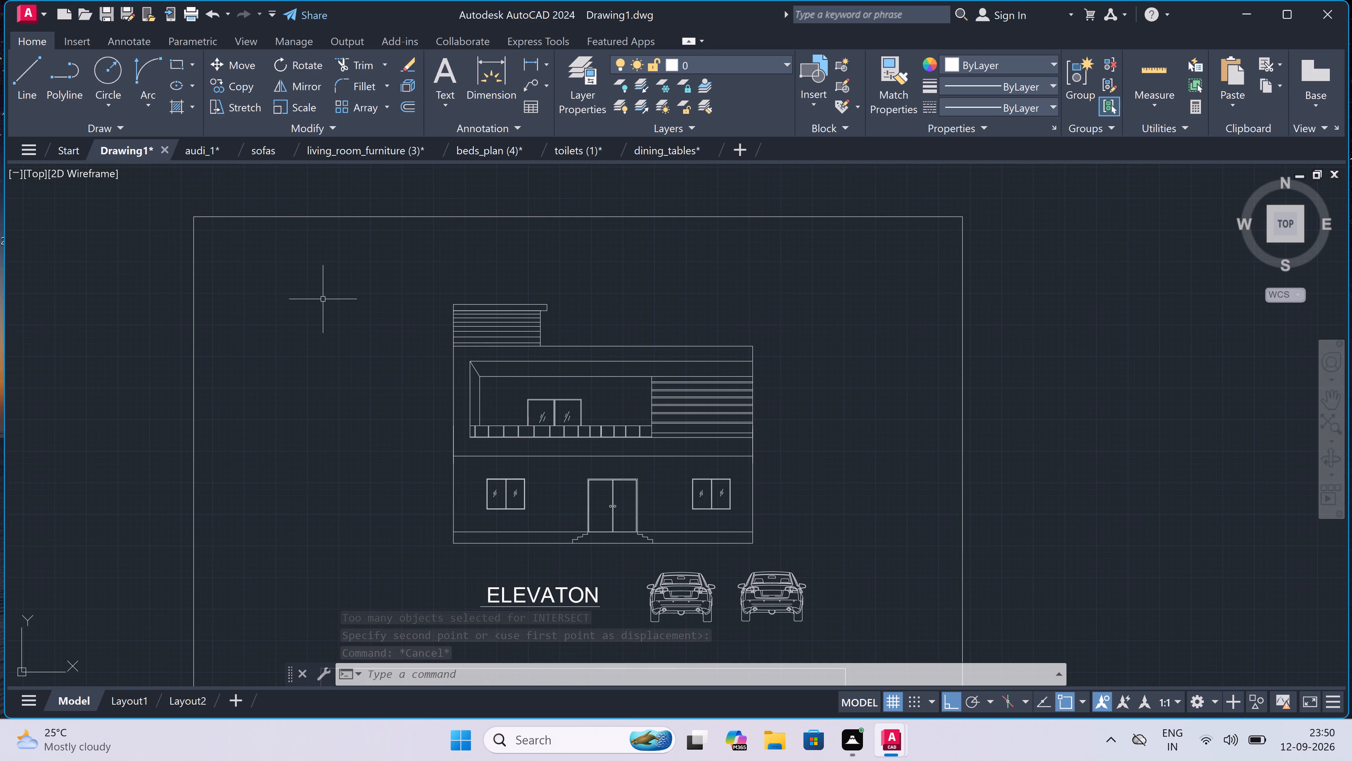
scroll(327, 298, "down", 3)
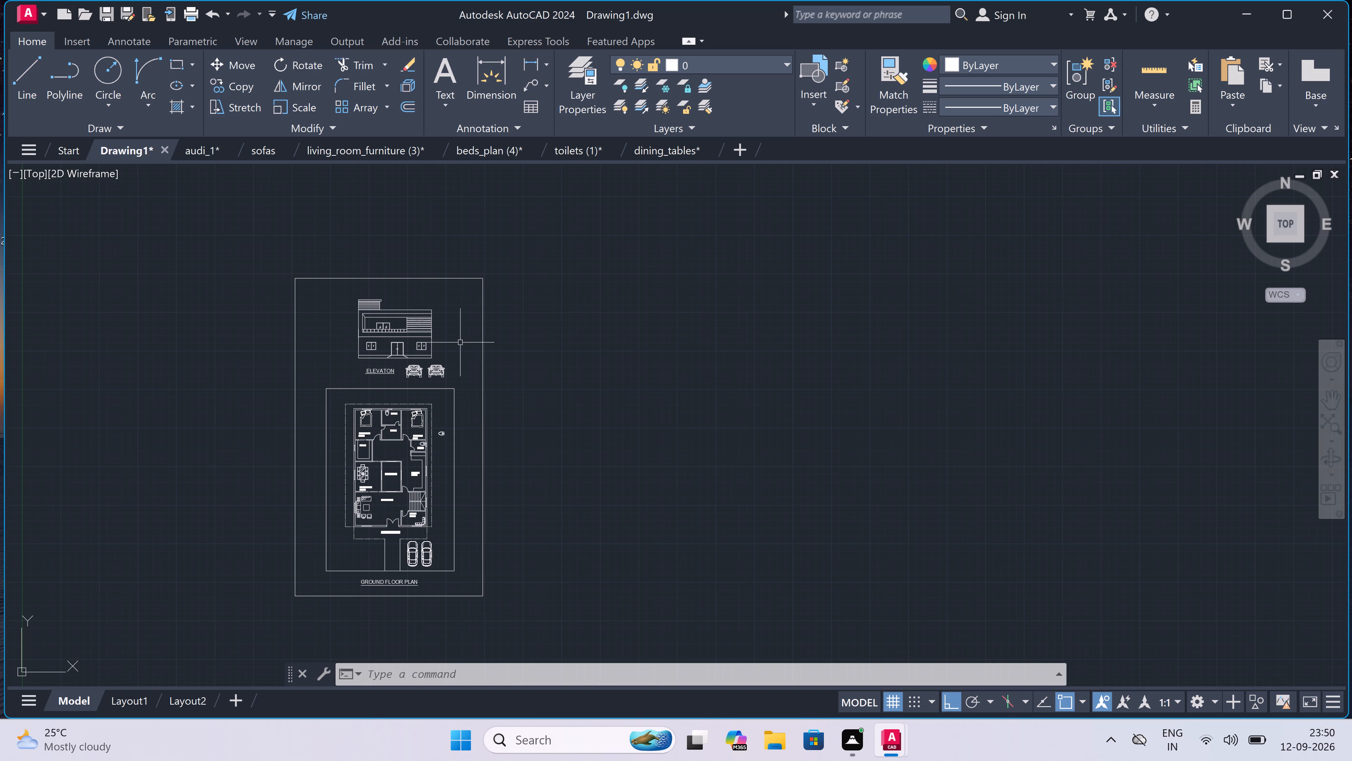
scroll(460, 342, "up", 2)
scroll(460, 342, "down", 2)
scroll(460, 341, "up", 2)
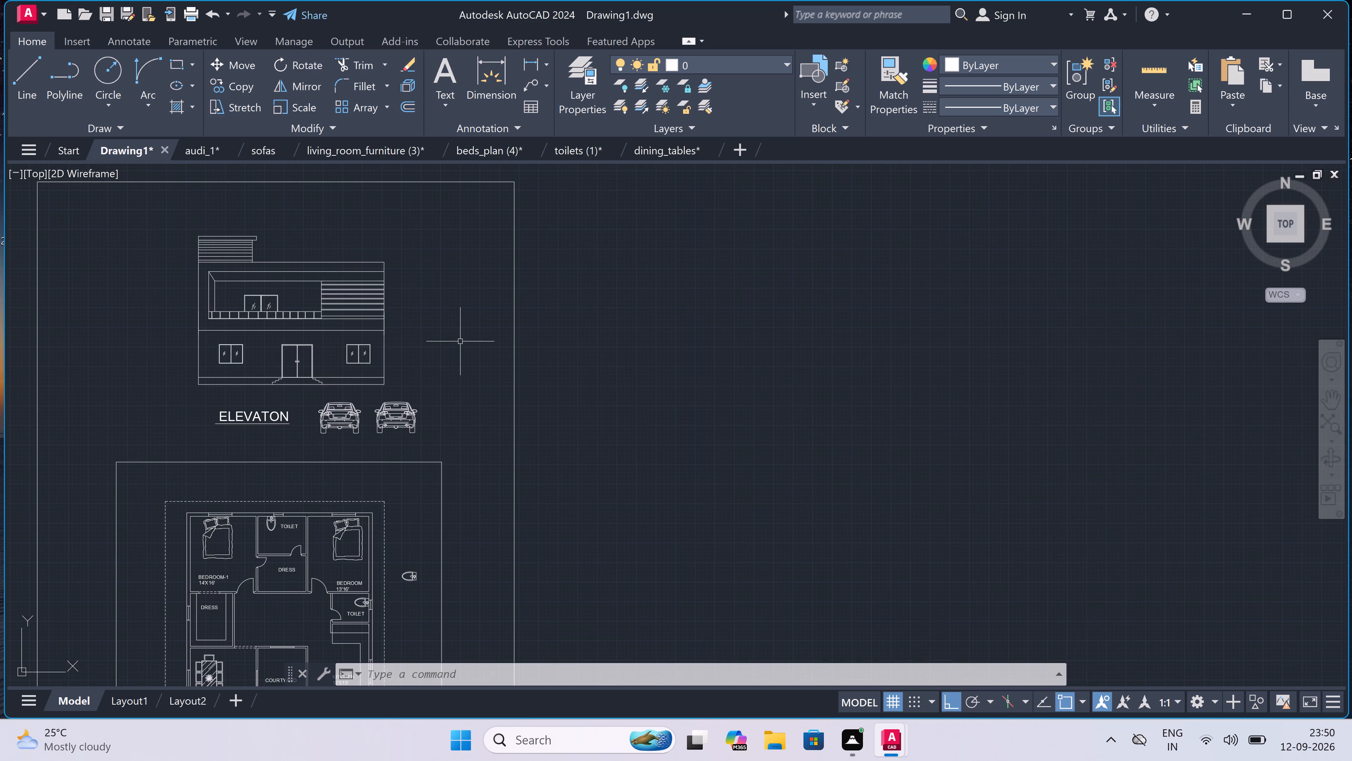
scroll(460, 341, "down", 3)
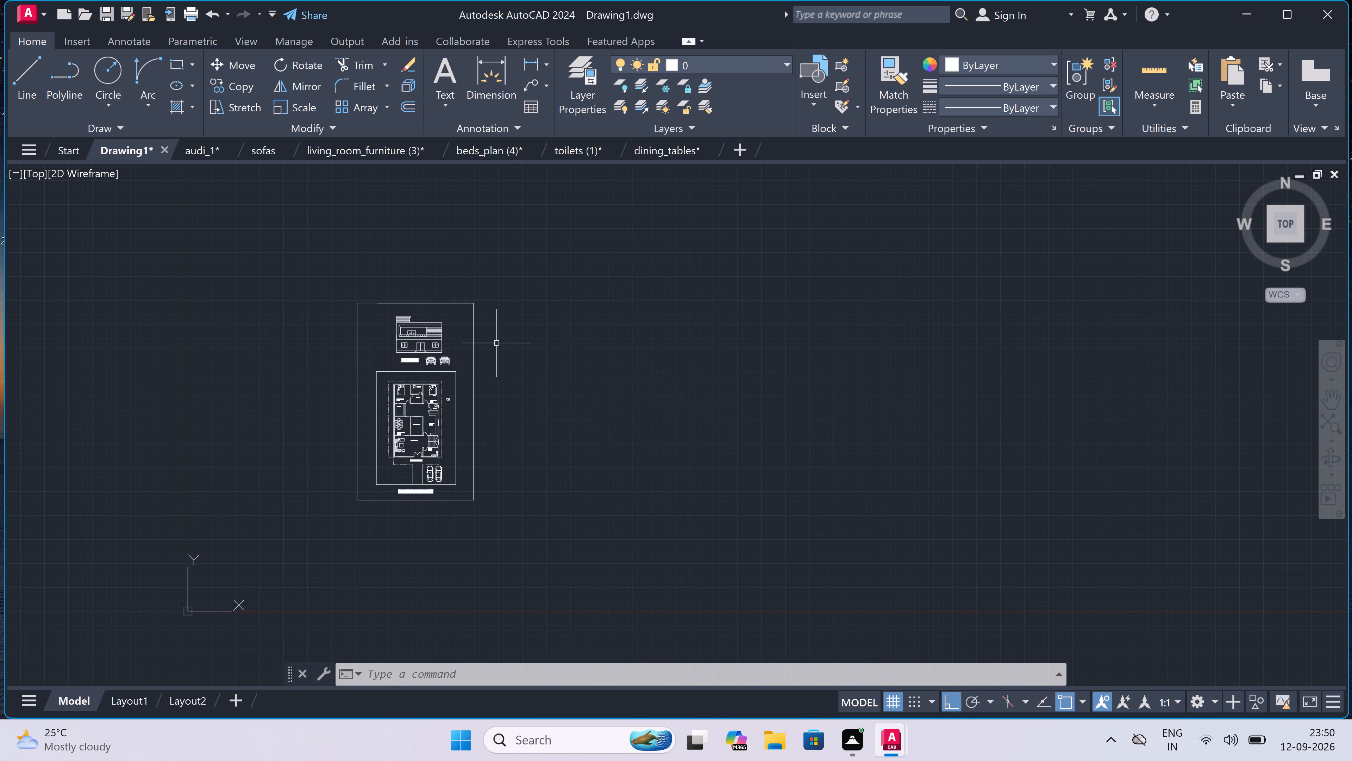
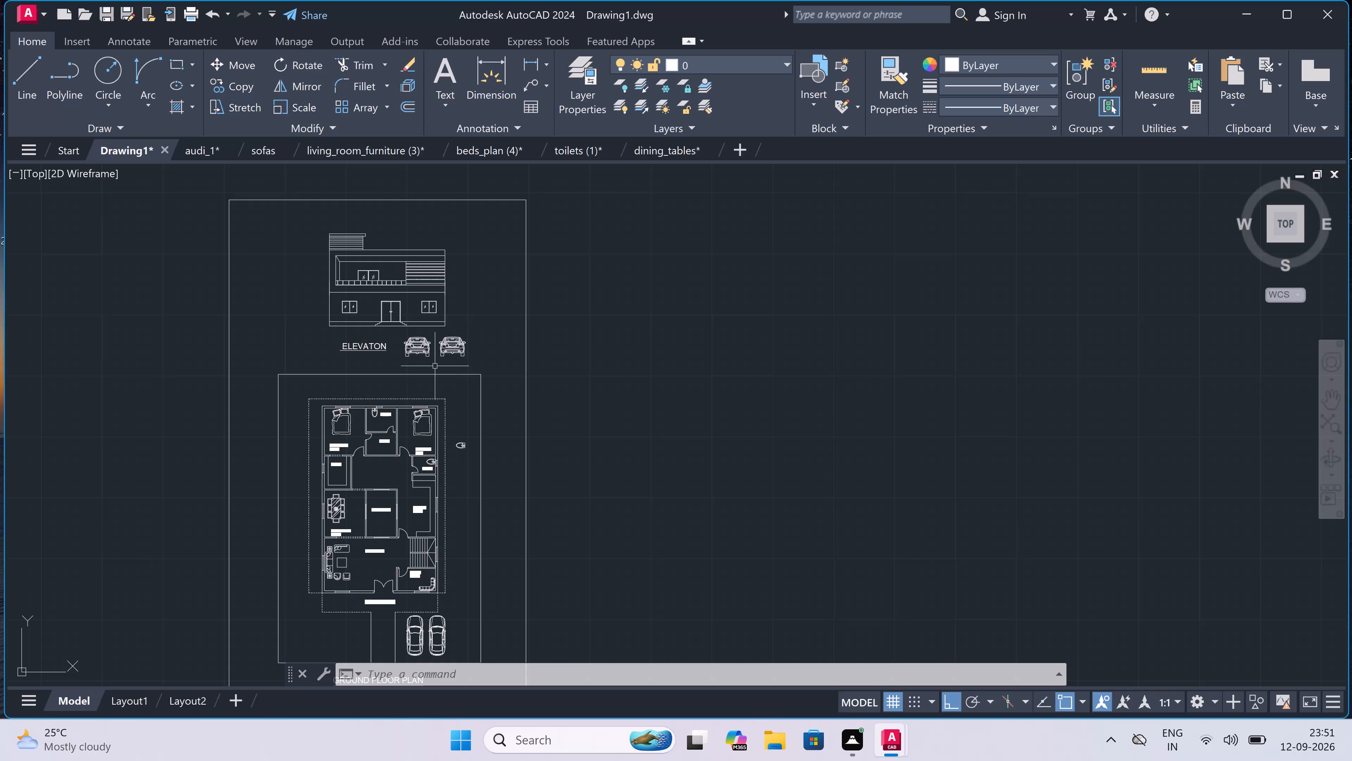
Draw a freehand rectangular frame inside the sheet border around the elevation, its ELEVATON label and the two cars.
scroll(358, 330, "down", 2)
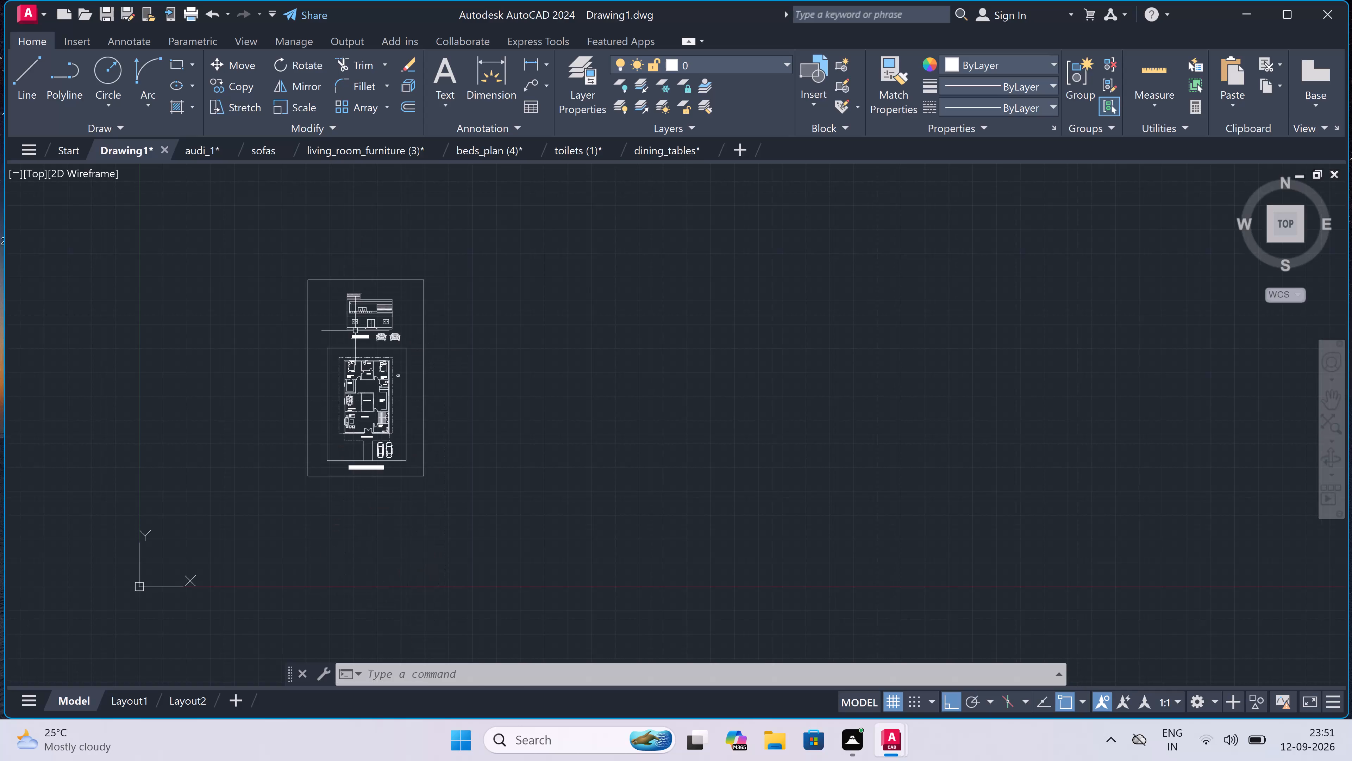
scroll(294, 385, "up", 3)
scroll(293, 387, "down", 2)
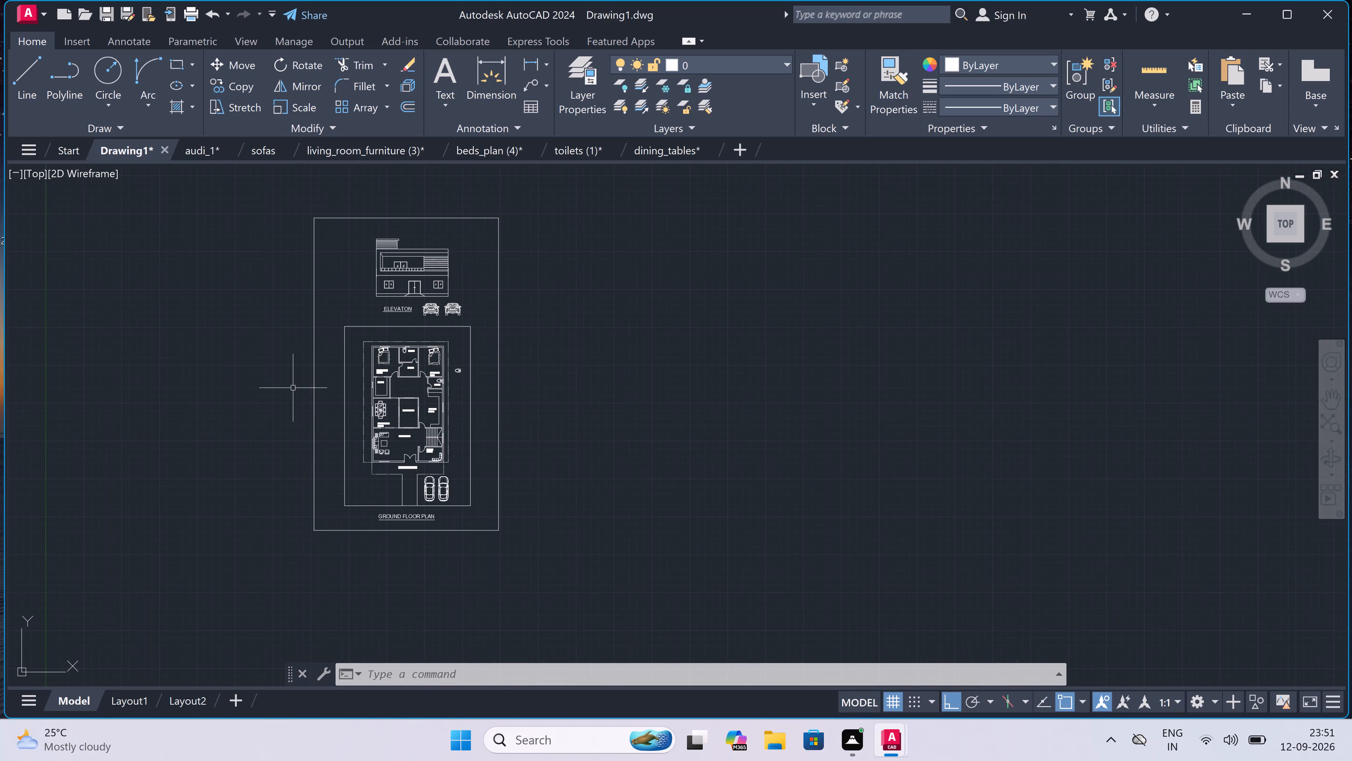
scroll(369, 223, "up", 3)
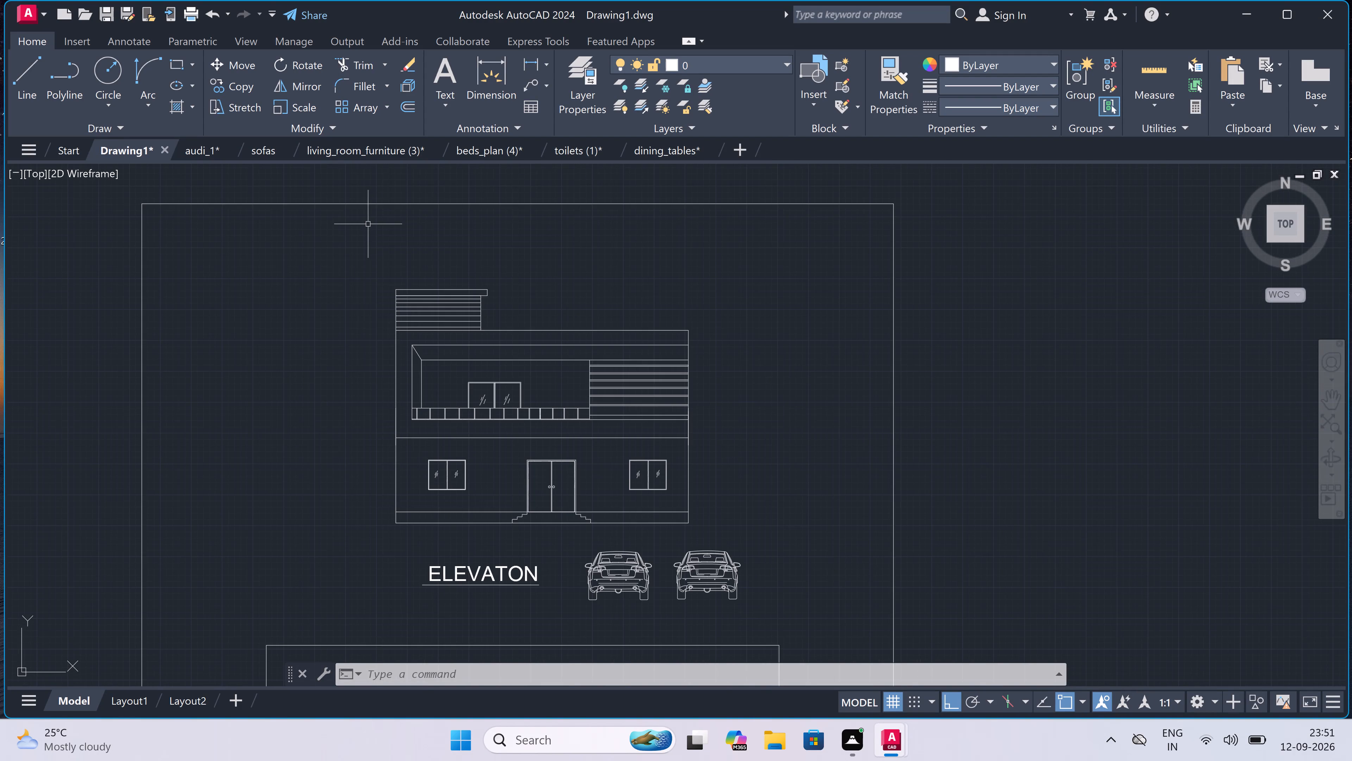
scroll(368, 230, "down", 1)
scroll(365, 240, "up", 1)
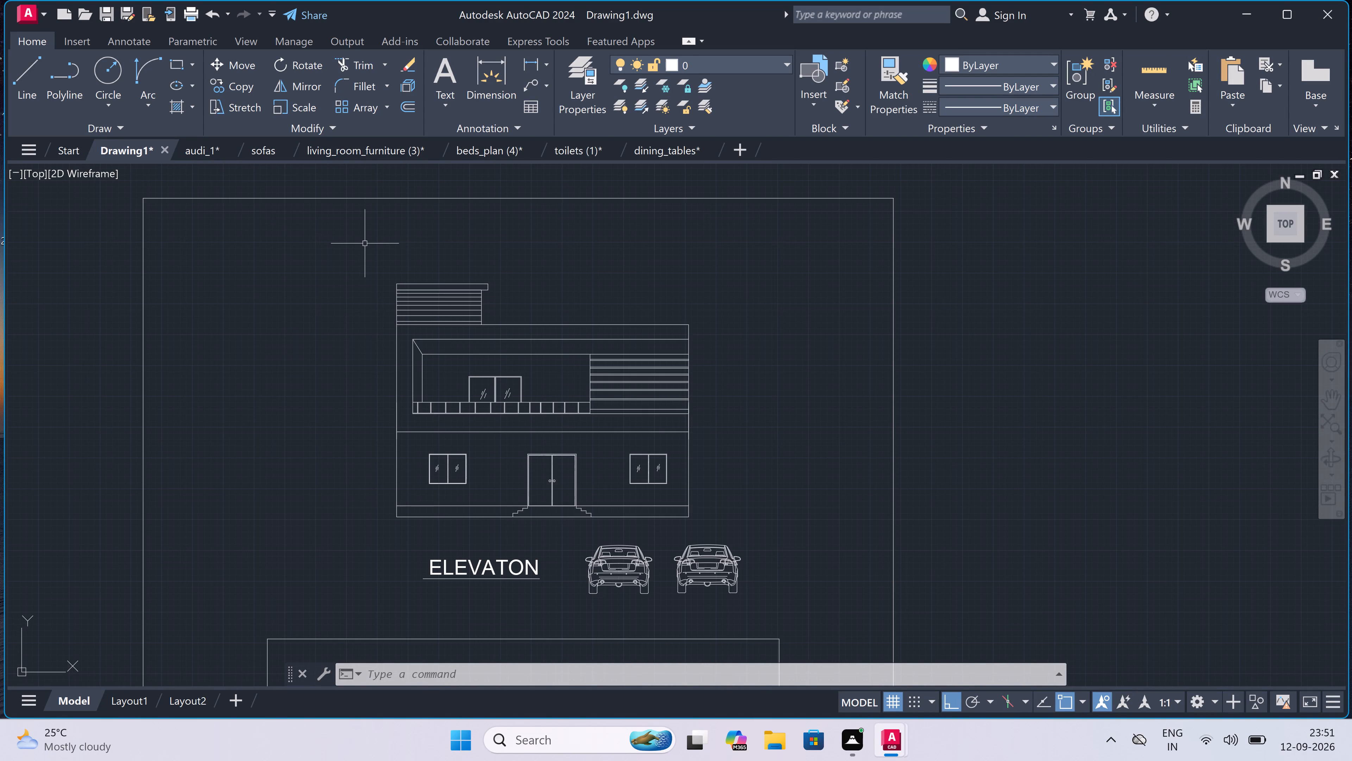
type("REC")
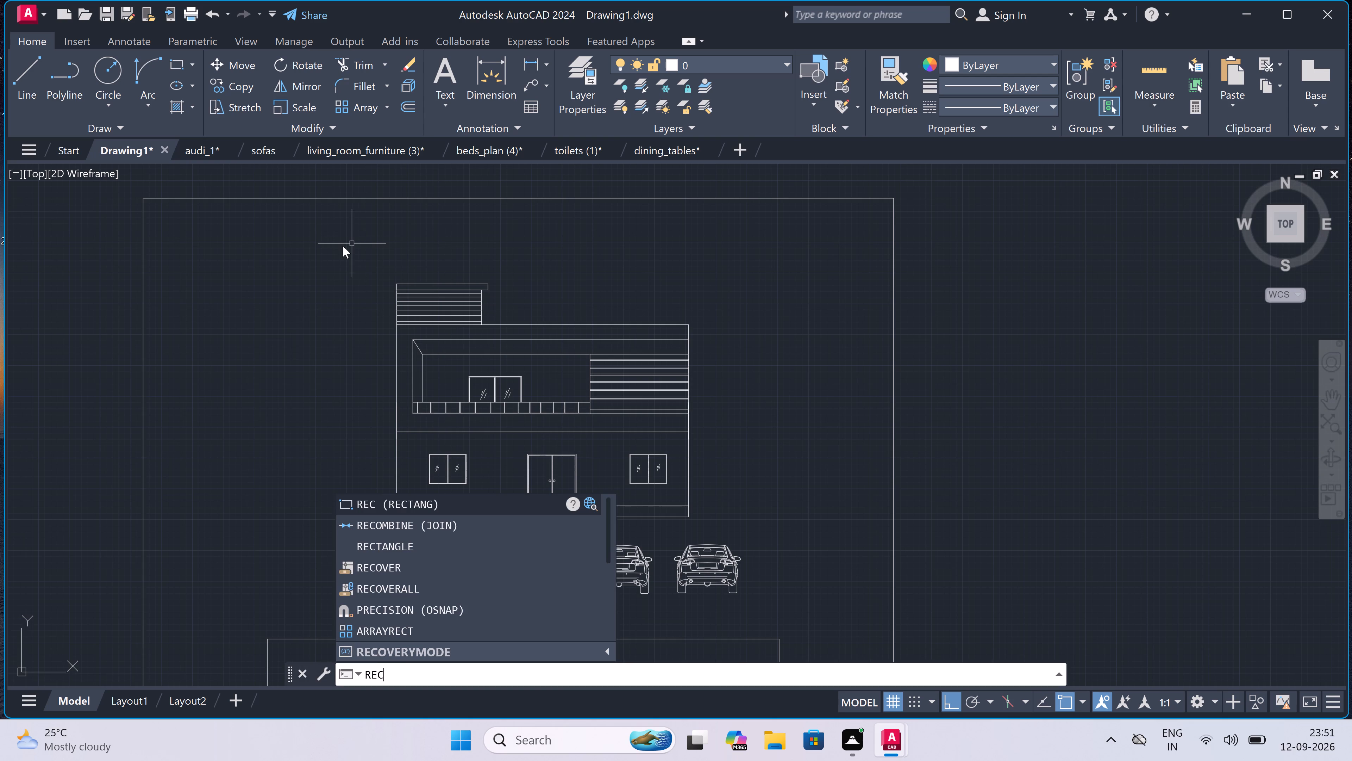
key("space")
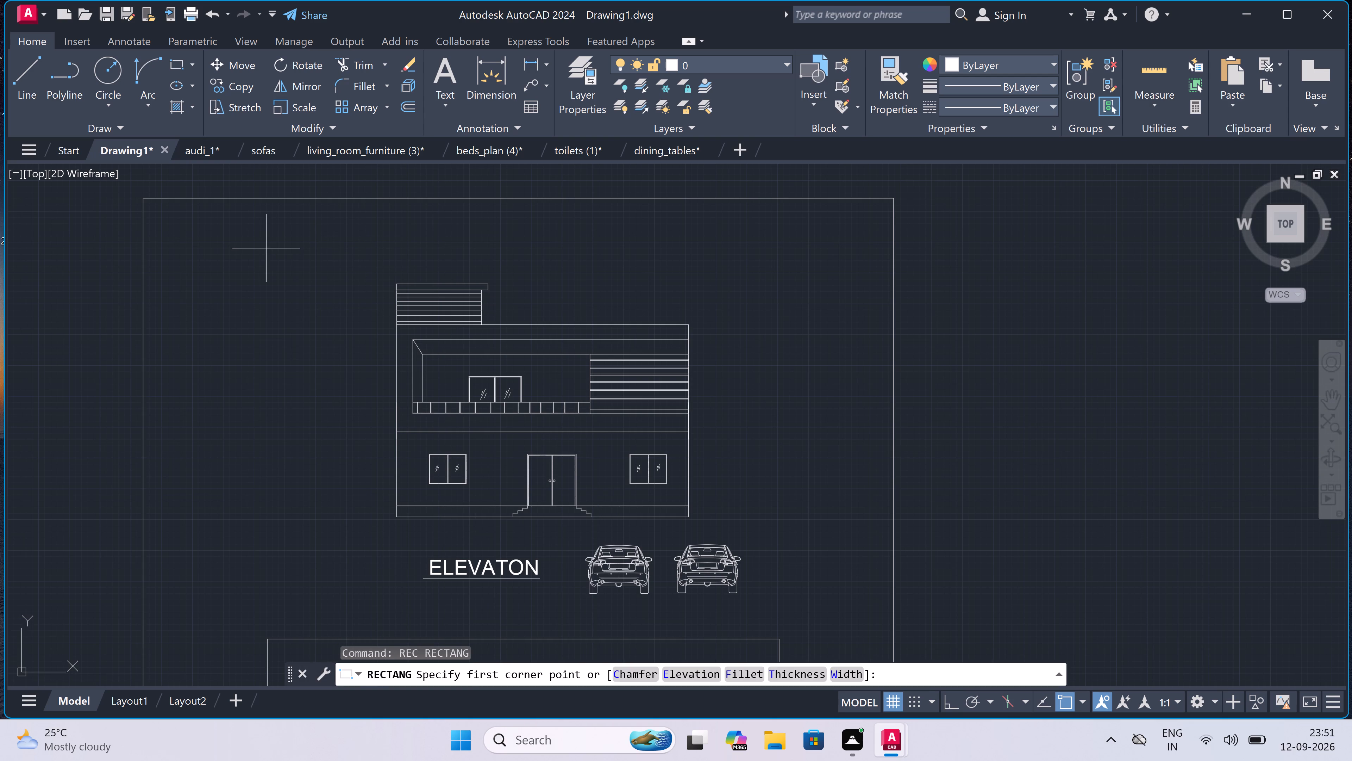
scroll(342, 236, "down", 1)
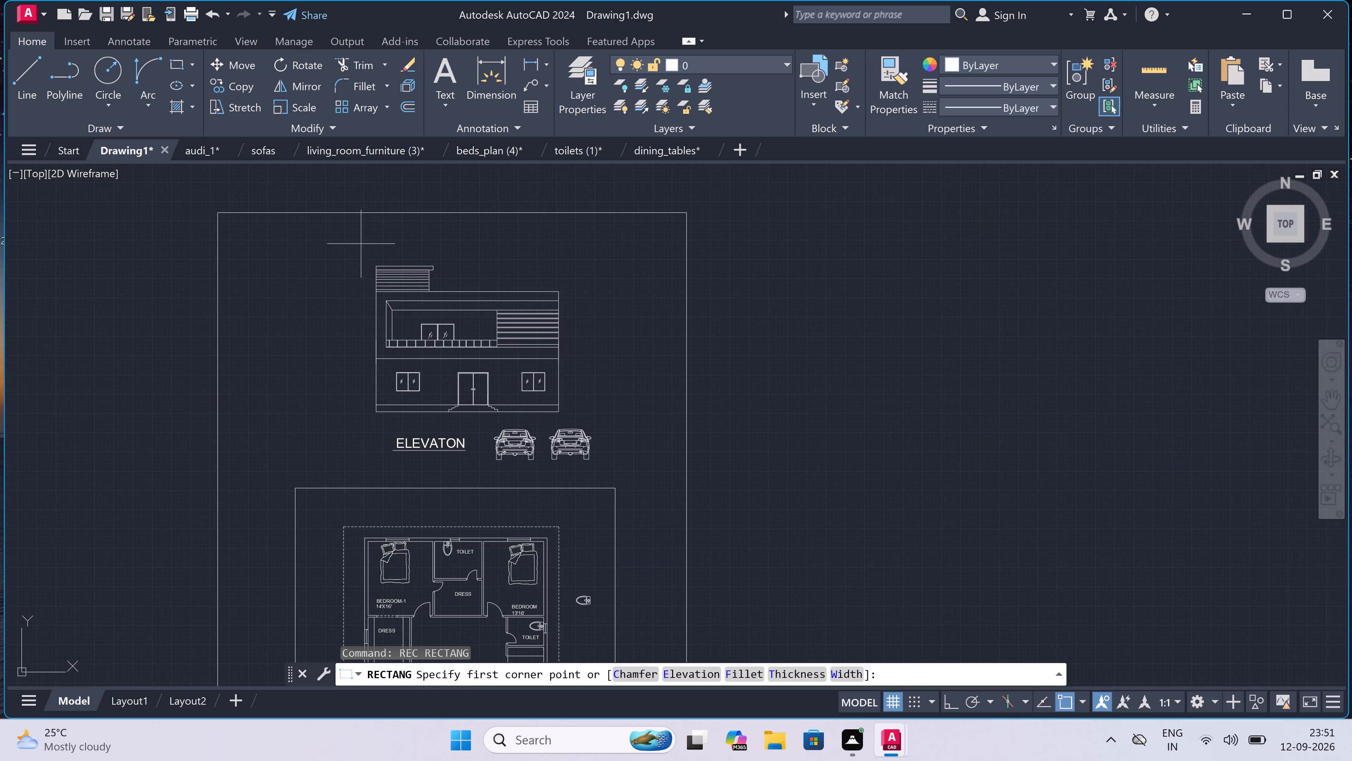
left_click(334, 248)
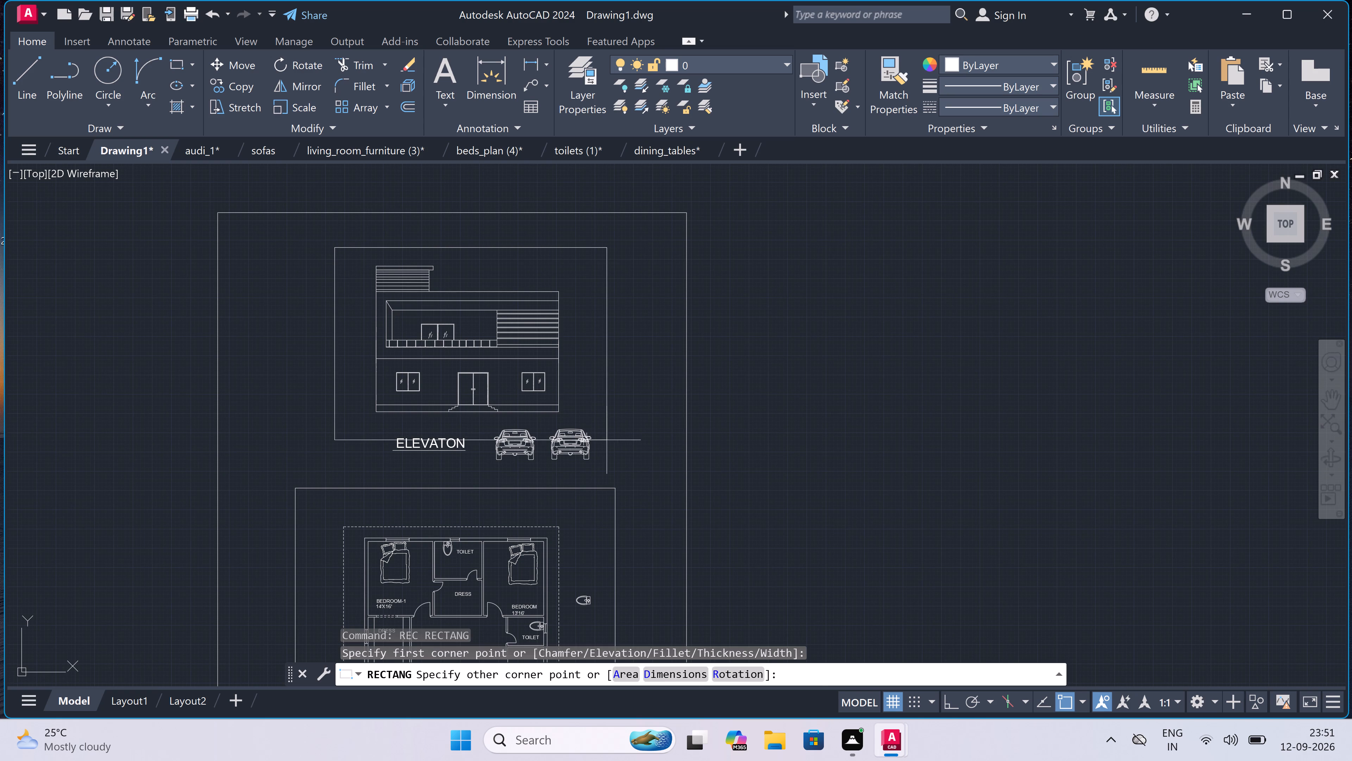
left_click(602, 472)
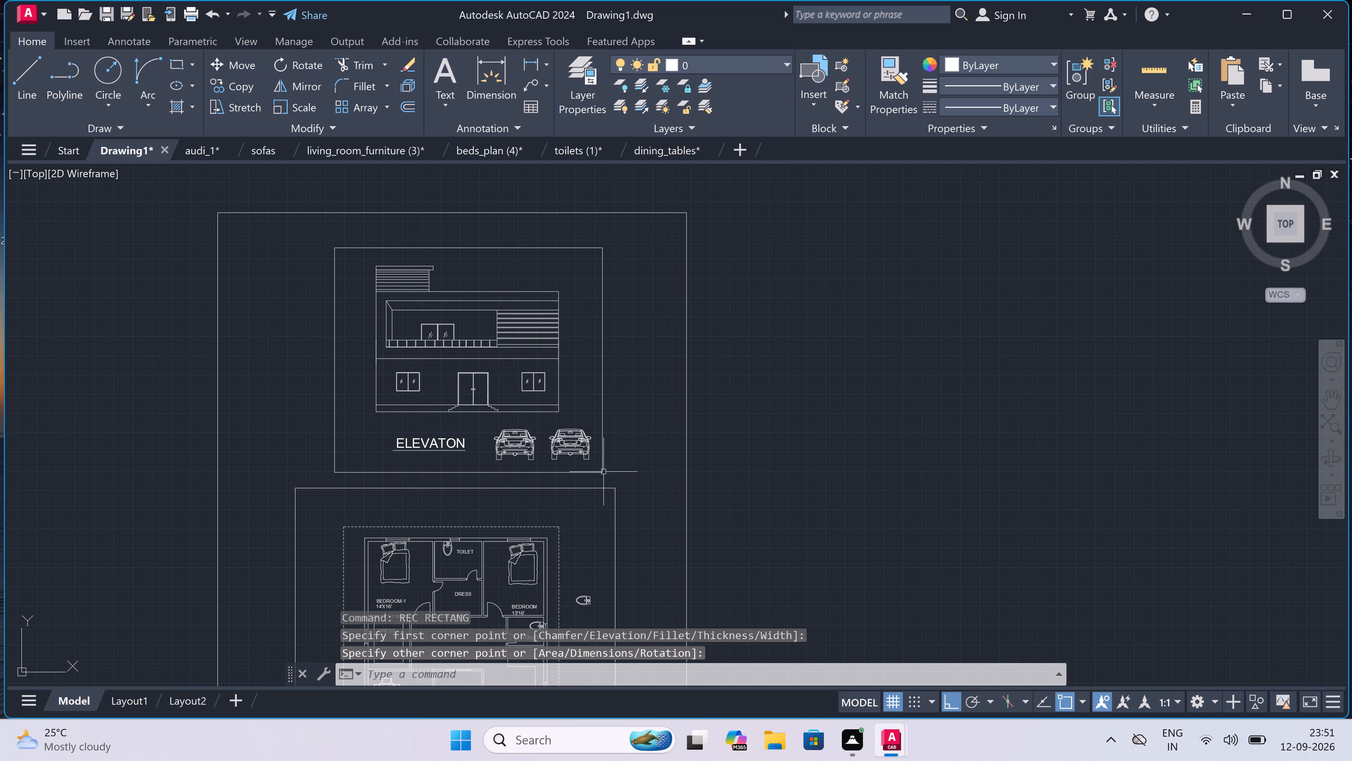
Examine the framed elevation and its spacing from the ground floor plan frame and the sheet border.
scroll(661, 381, "down", 2)
scroll(657, 385, "up", 2)
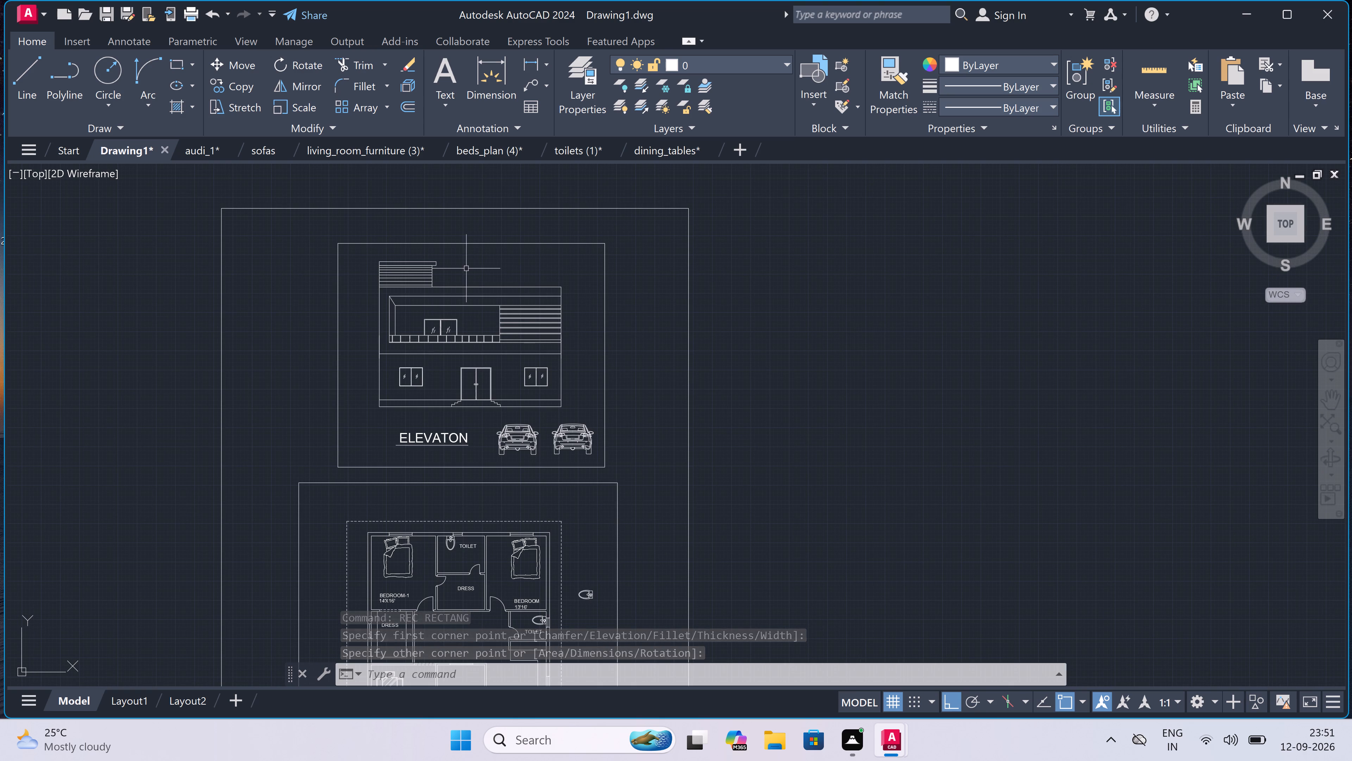
scroll(463, 264, "up", 1)
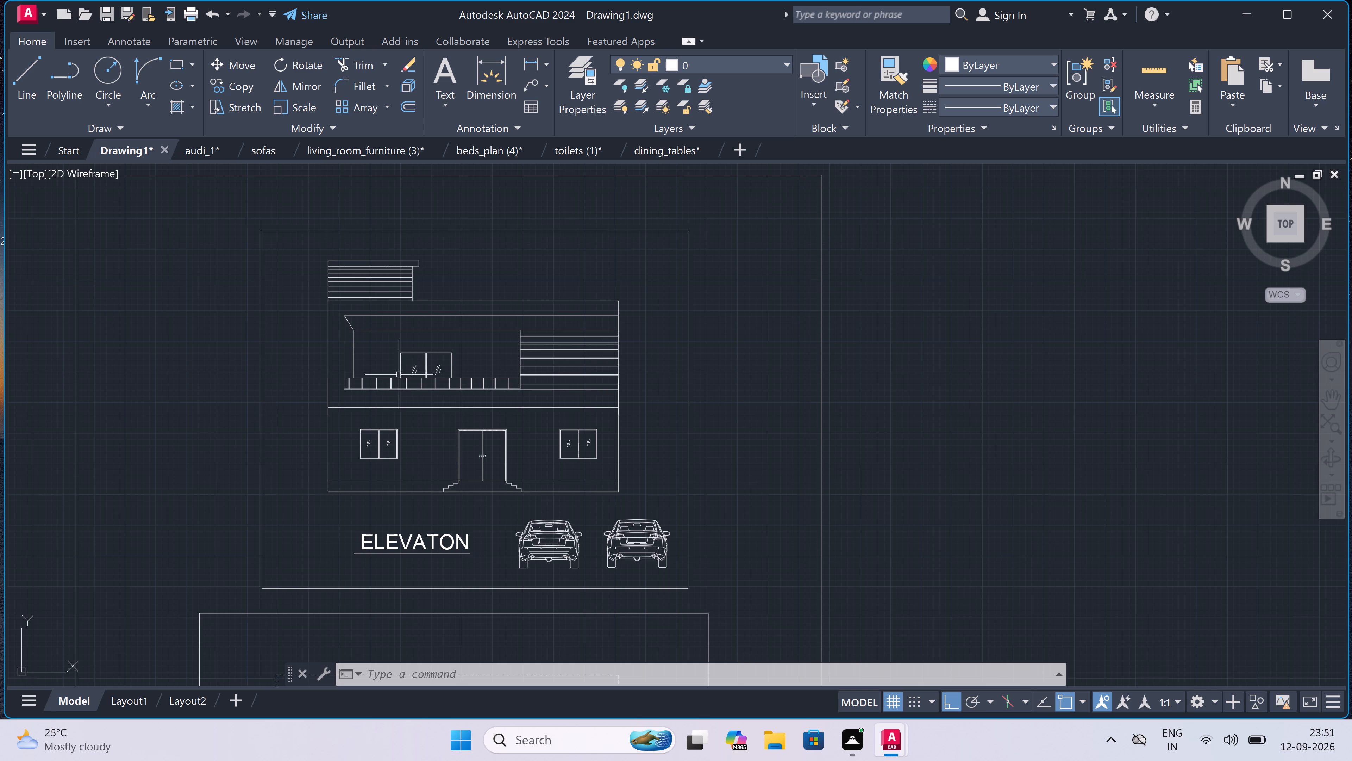
scroll(510, 355, "down", 2)
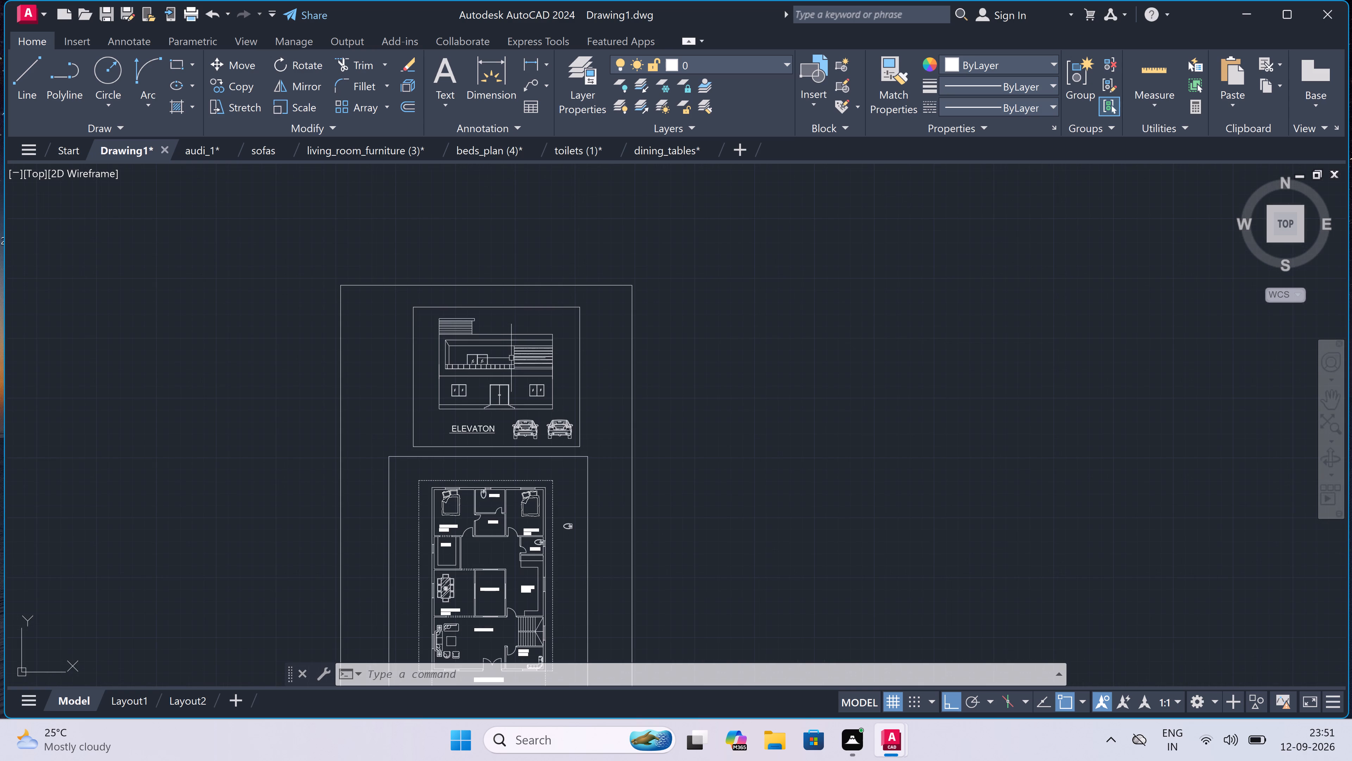
scroll(488, 434, "up", 2)
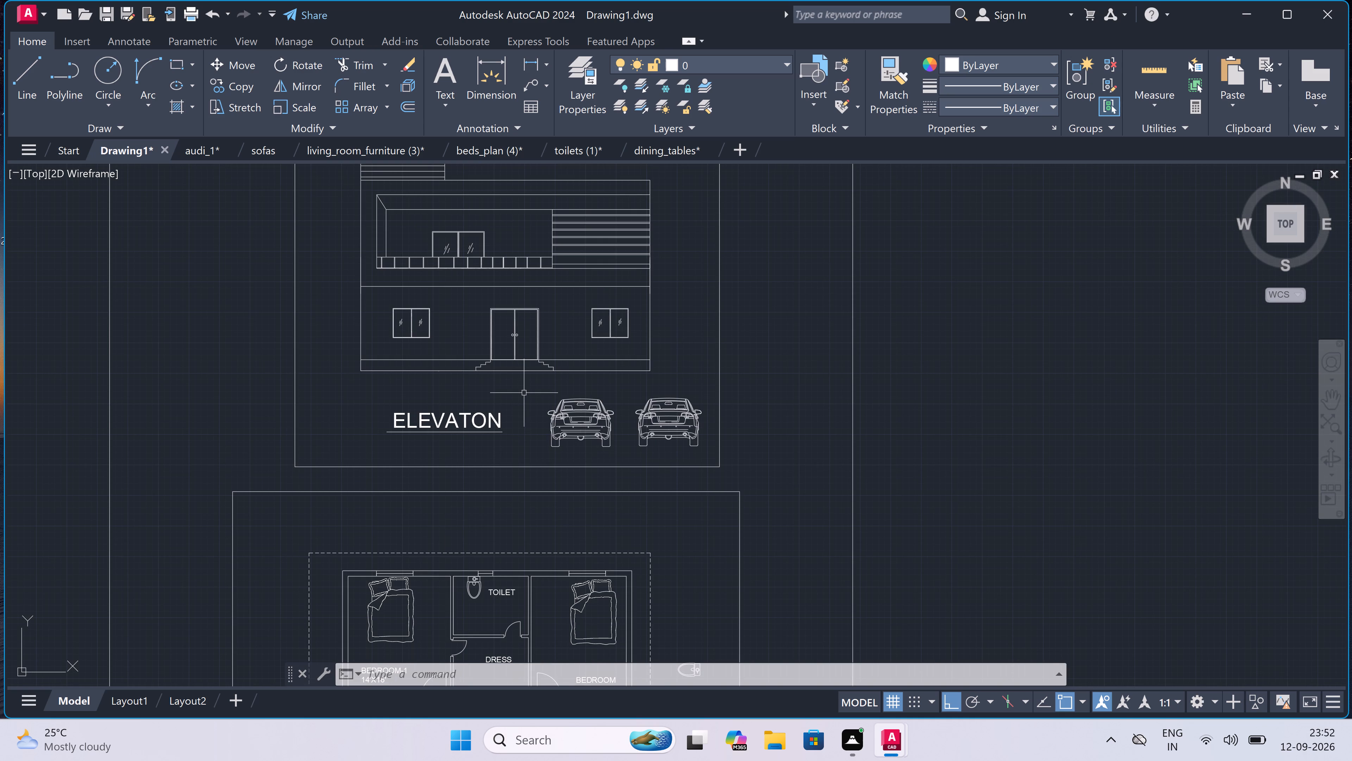
scroll(524, 393, "down", 2)
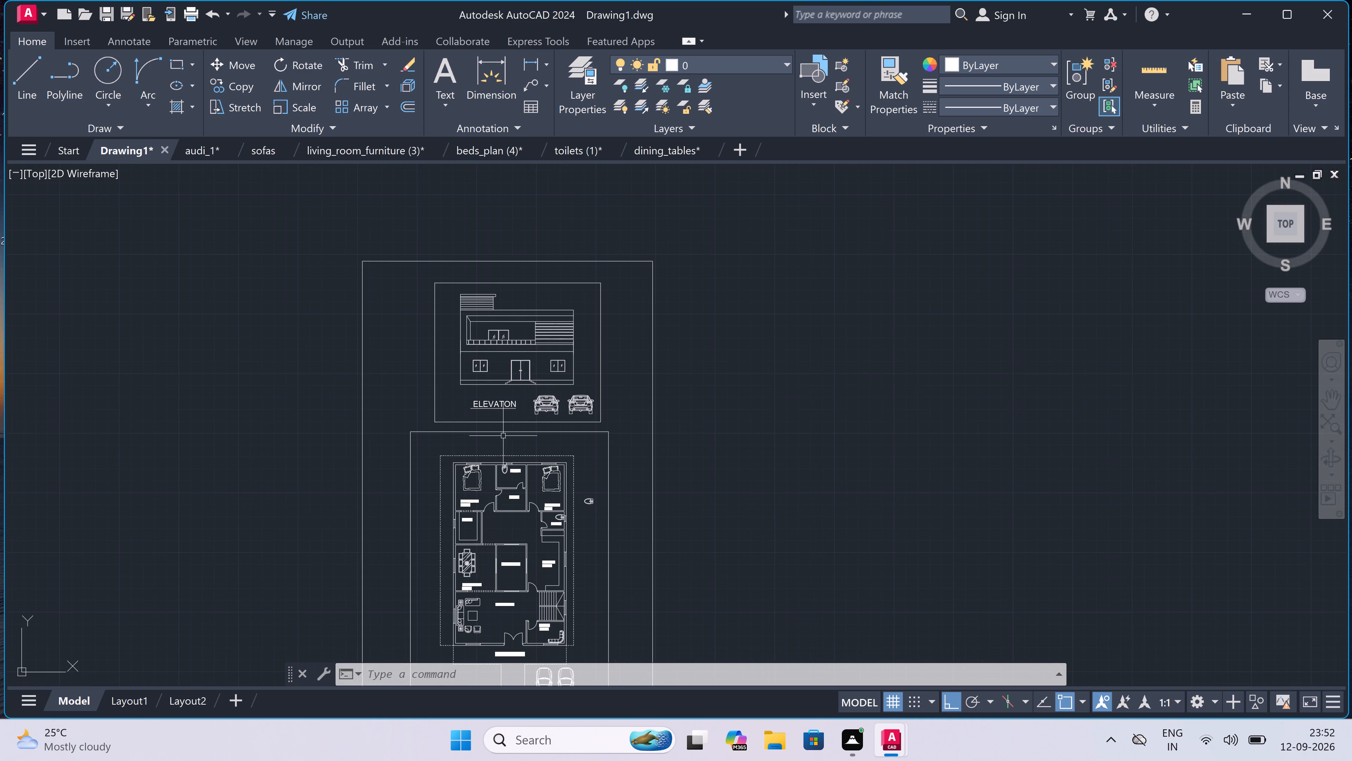
scroll(503, 436, "up", 3)
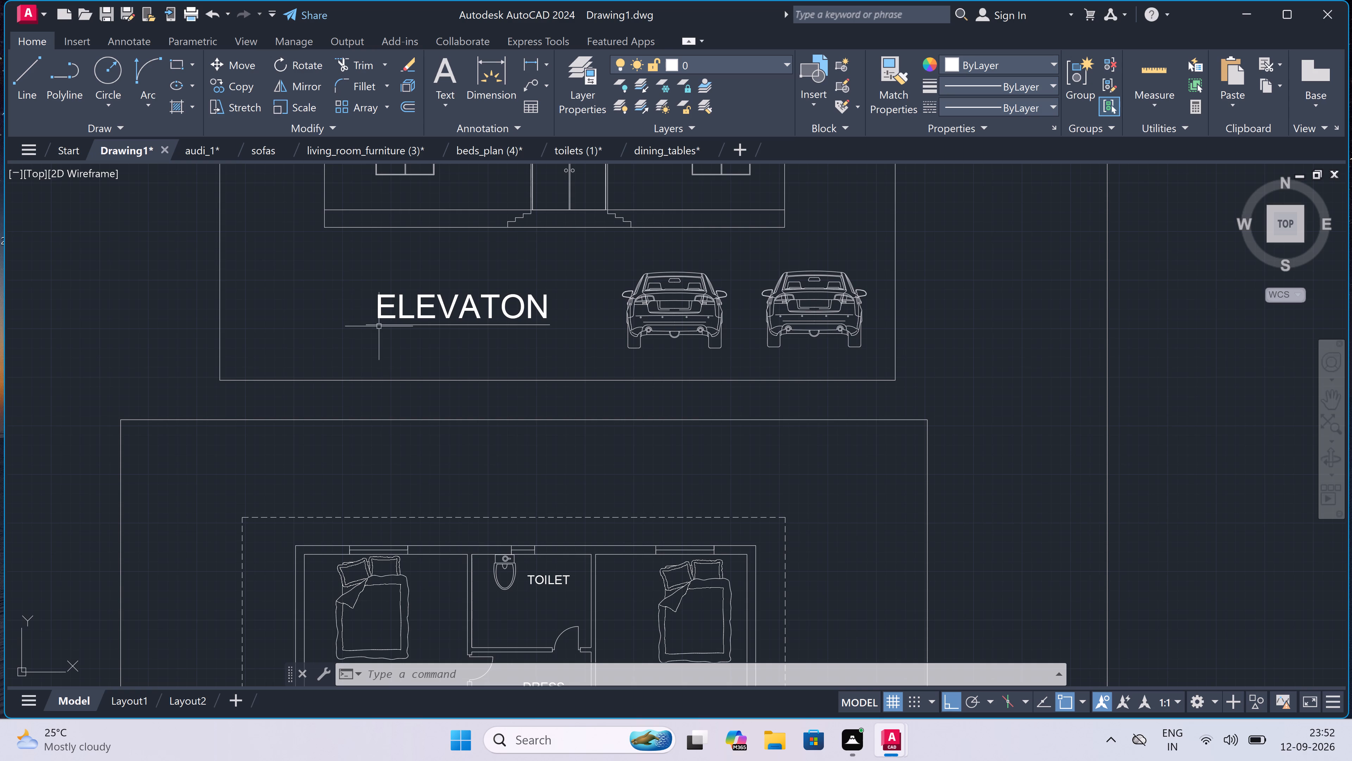
scroll(403, 342, "down", 4)
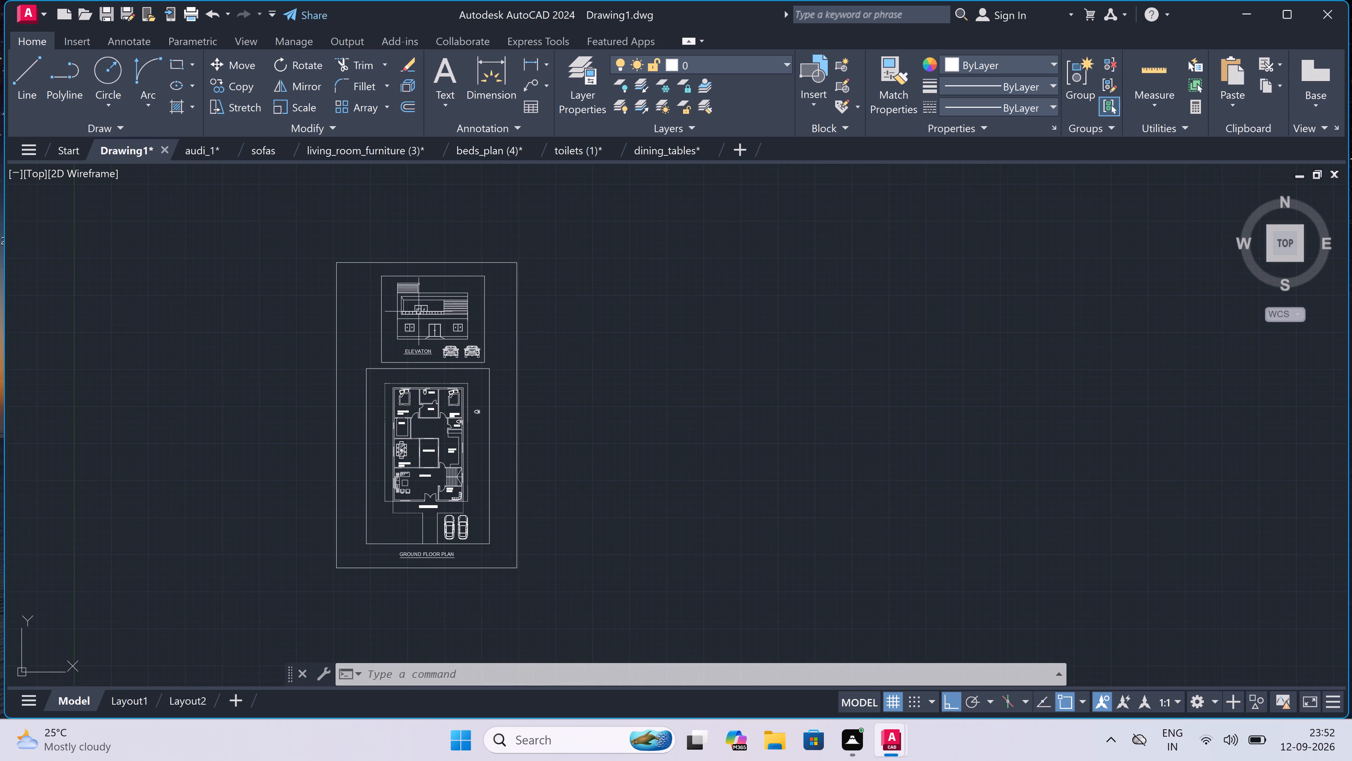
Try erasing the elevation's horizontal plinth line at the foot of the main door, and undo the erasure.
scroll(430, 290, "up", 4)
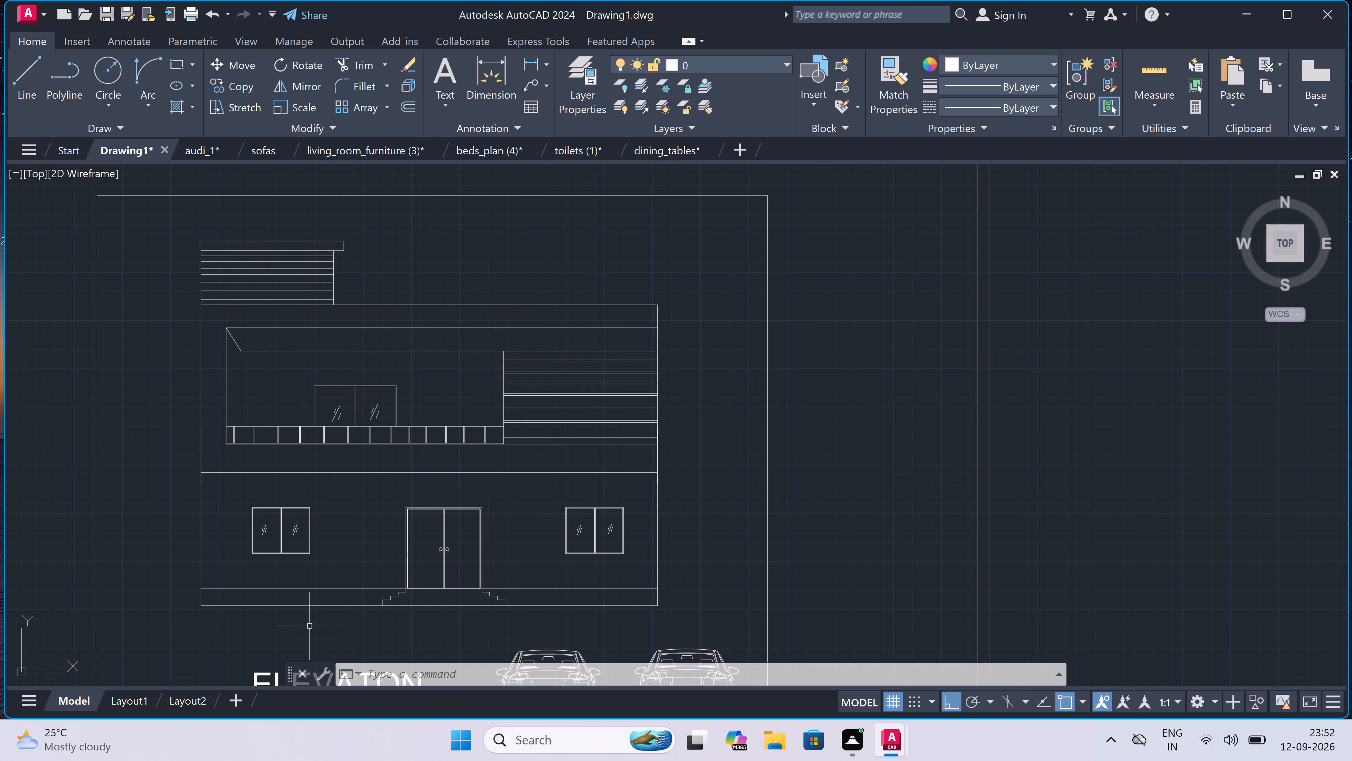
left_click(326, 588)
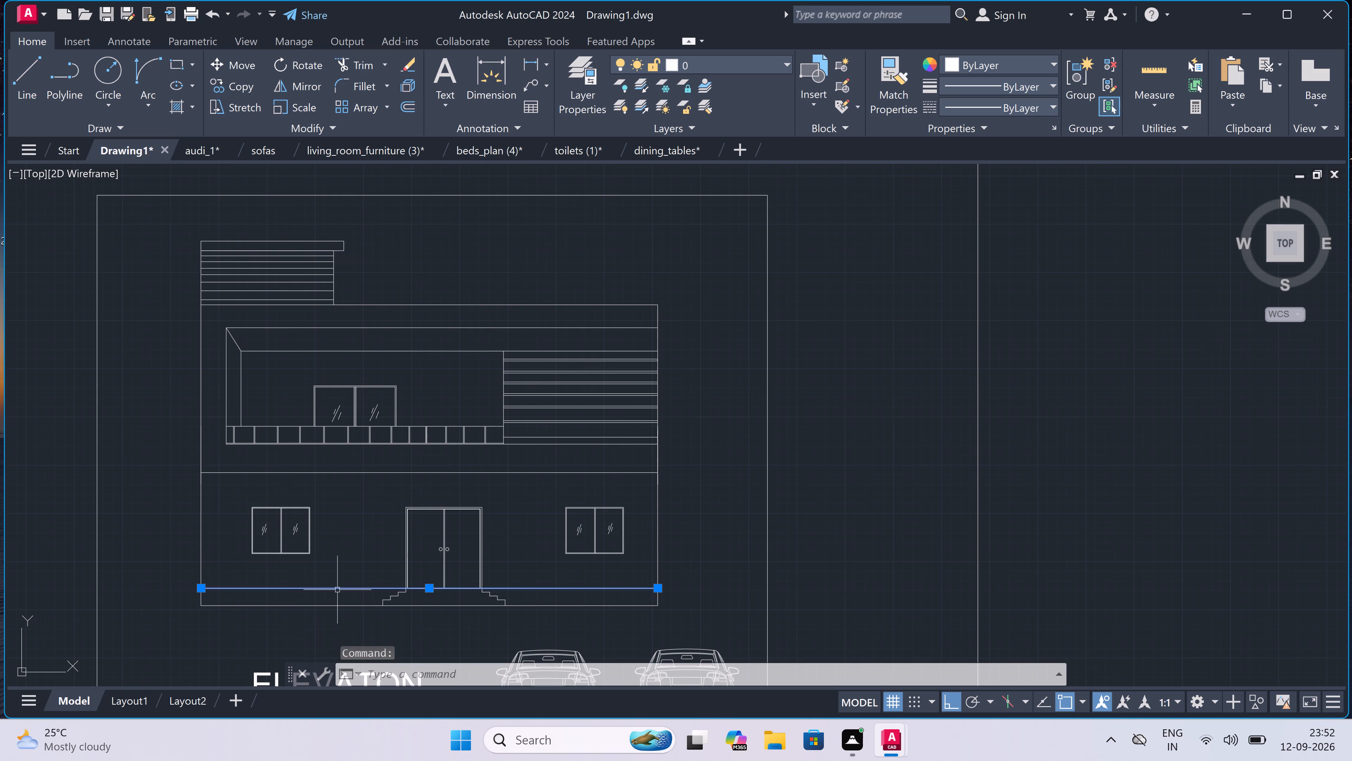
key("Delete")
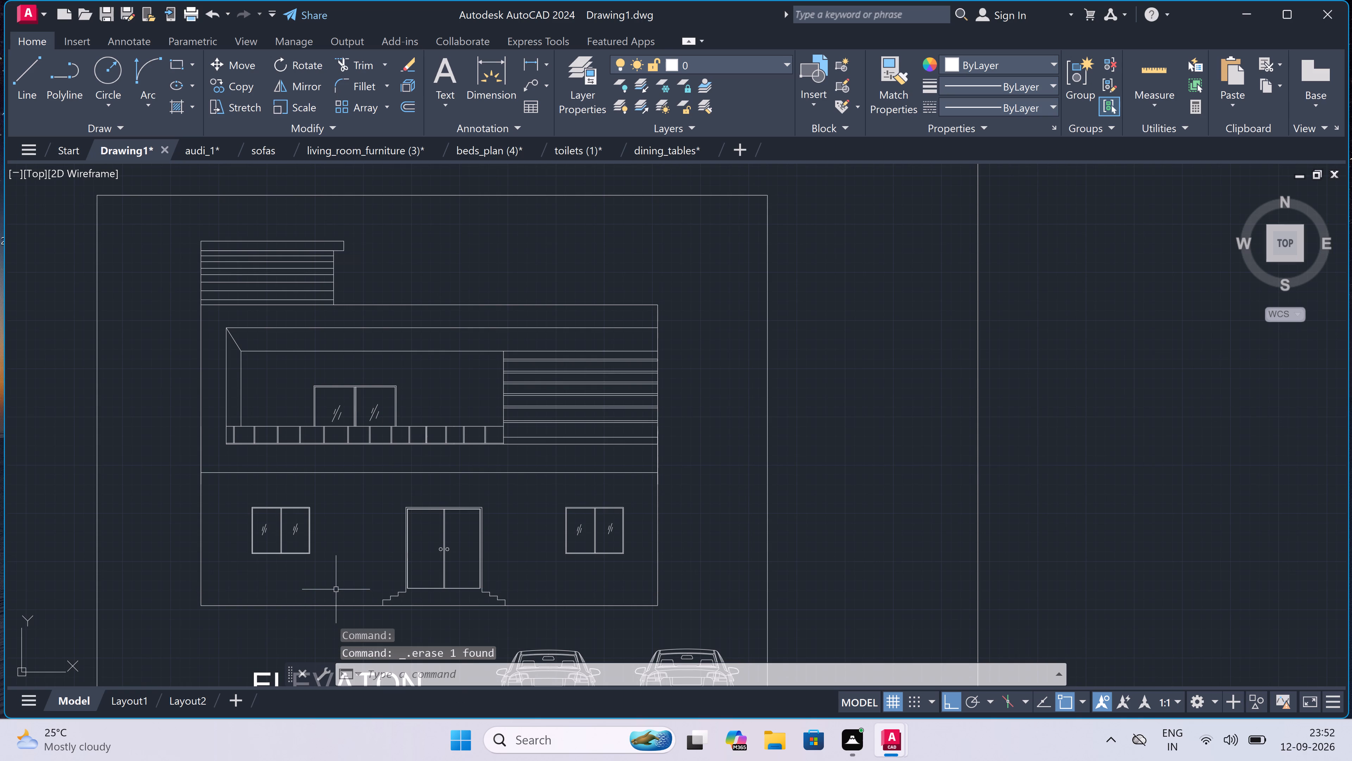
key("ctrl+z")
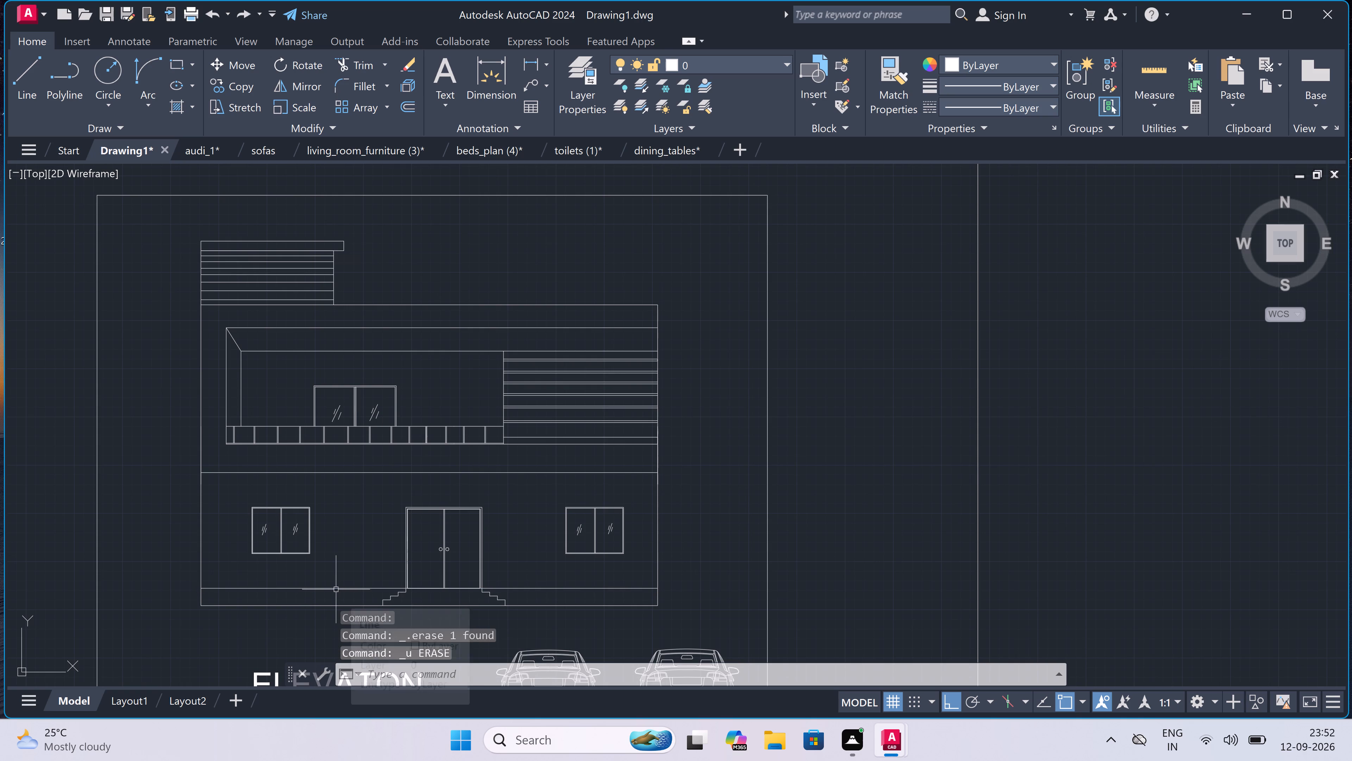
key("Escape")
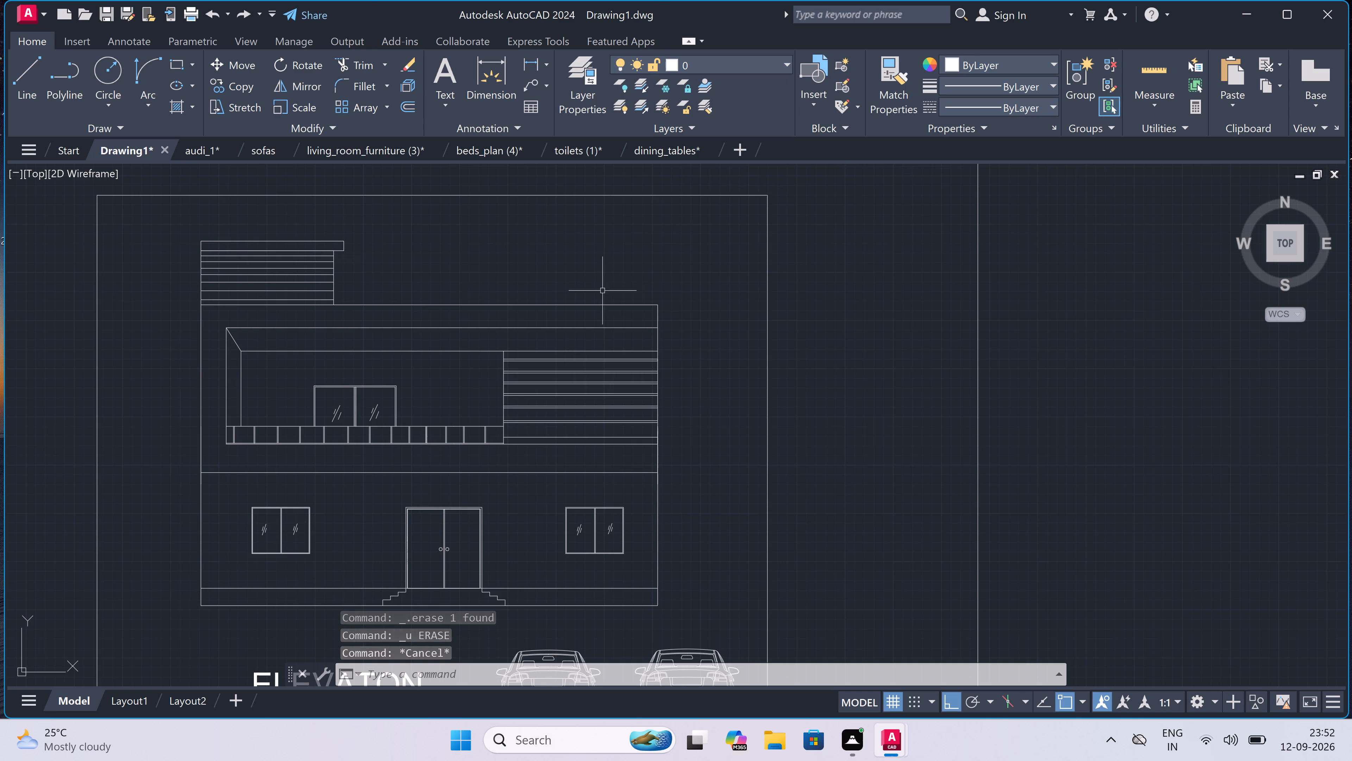
Examine the elevation's upper-floor louvres, balcony, windows, door and base, and its placement on the sheet.
scroll(611, 373, "up", 1)
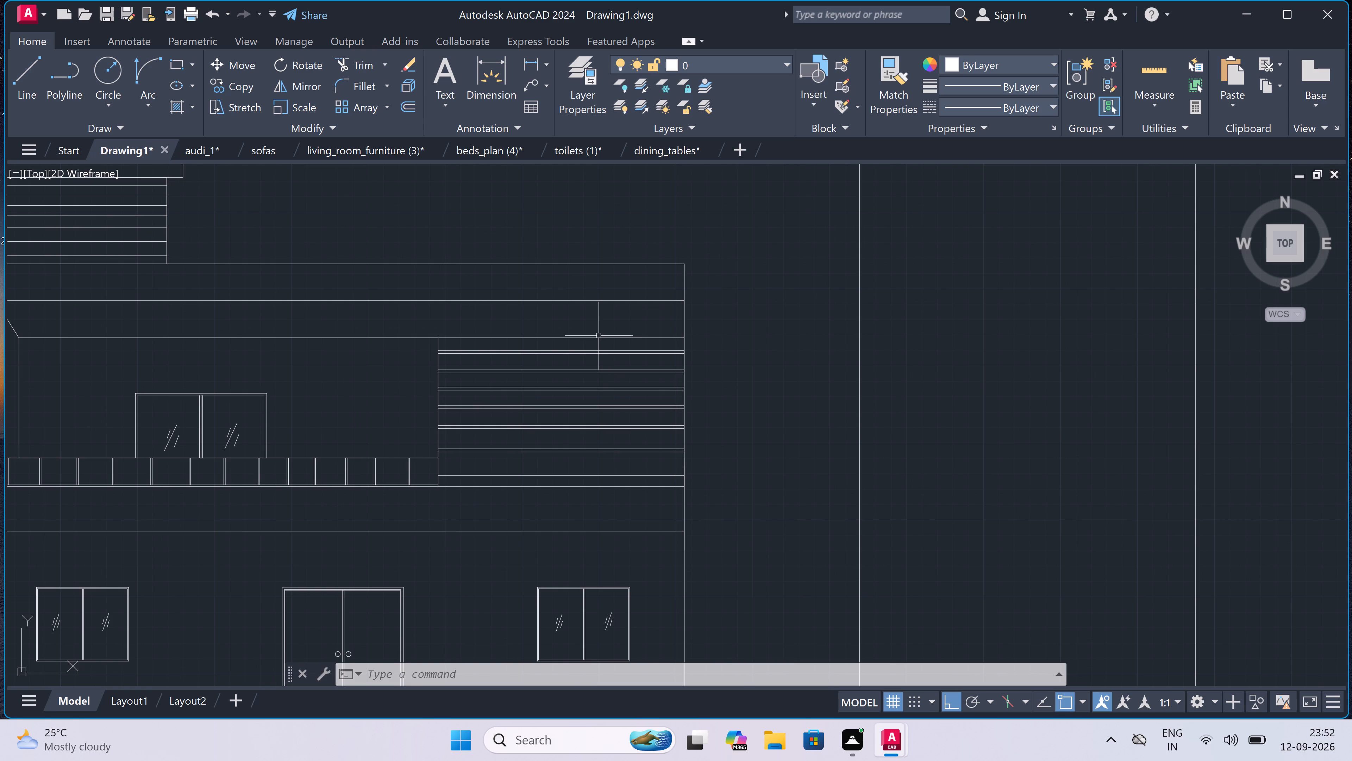
scroll(599, 336, "down", 1)
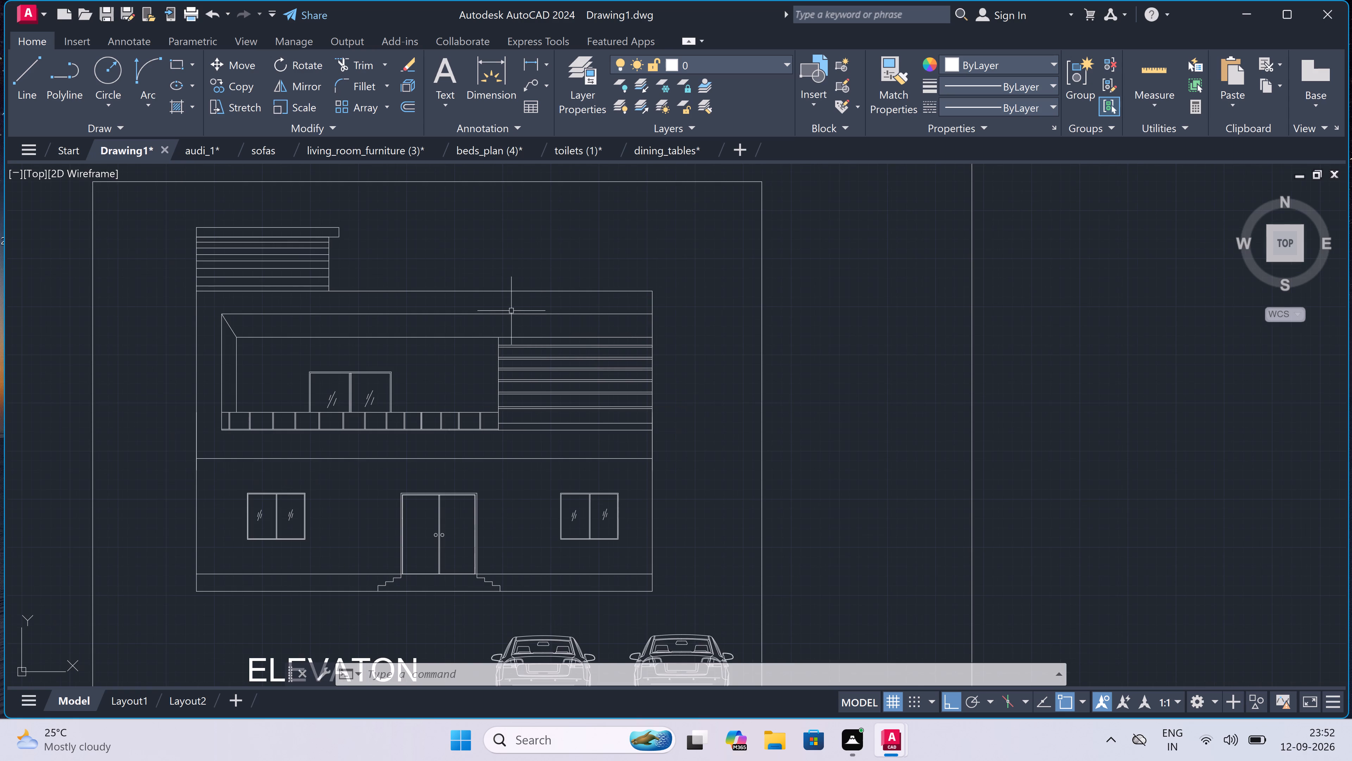
scroll(500, 311, "up", 1)
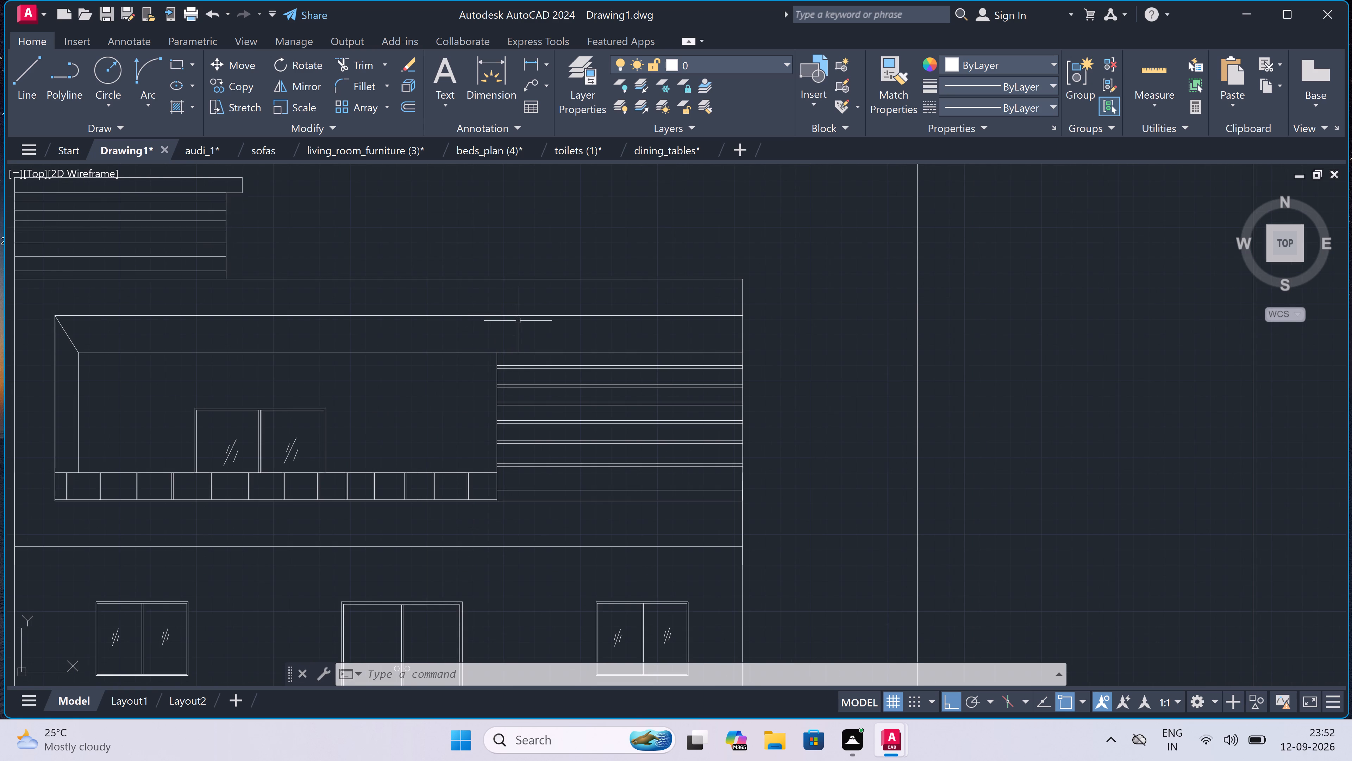
scroll(517, 325, "down", 2)
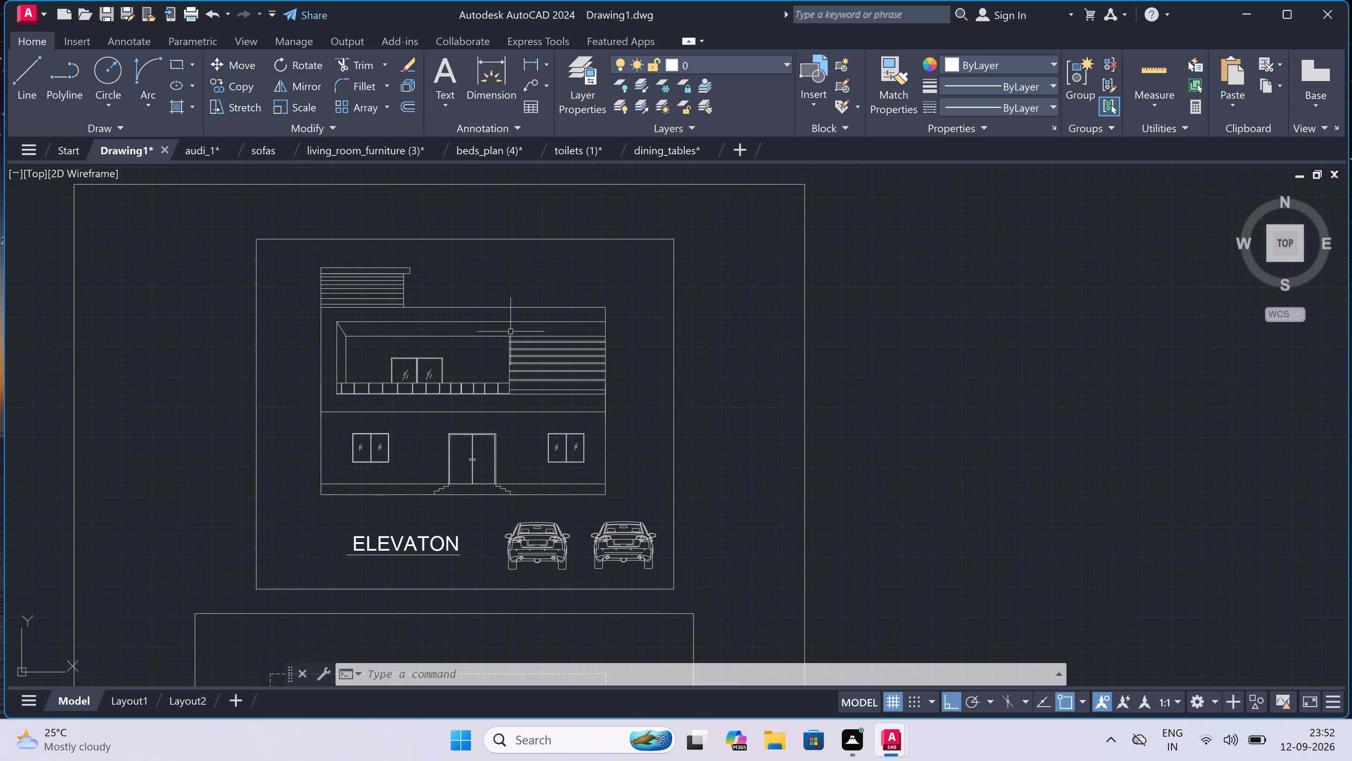
scroll(319, 361, "down", 2)
scroll(320, 366, "up", 4)
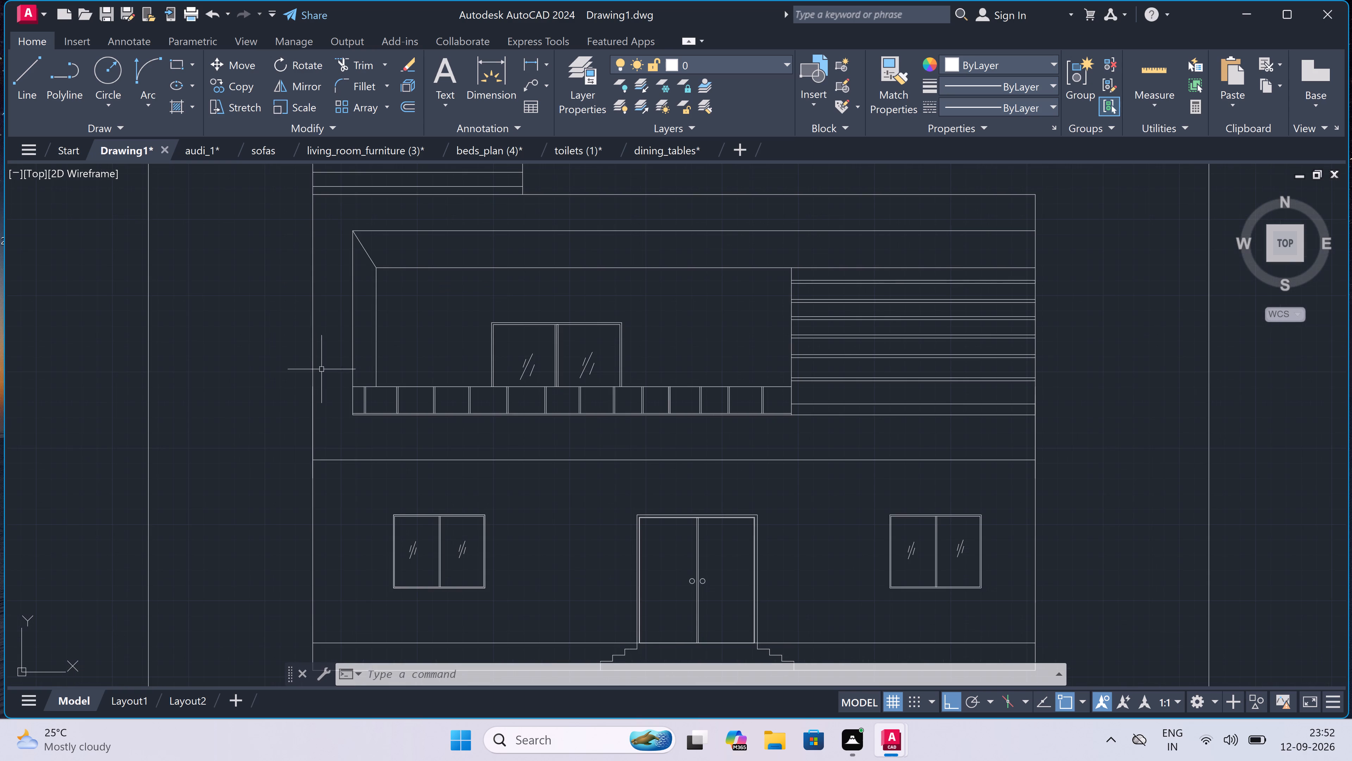
scroll(322, 370, "down", 2)
scroll(309, 468, "up", 2)
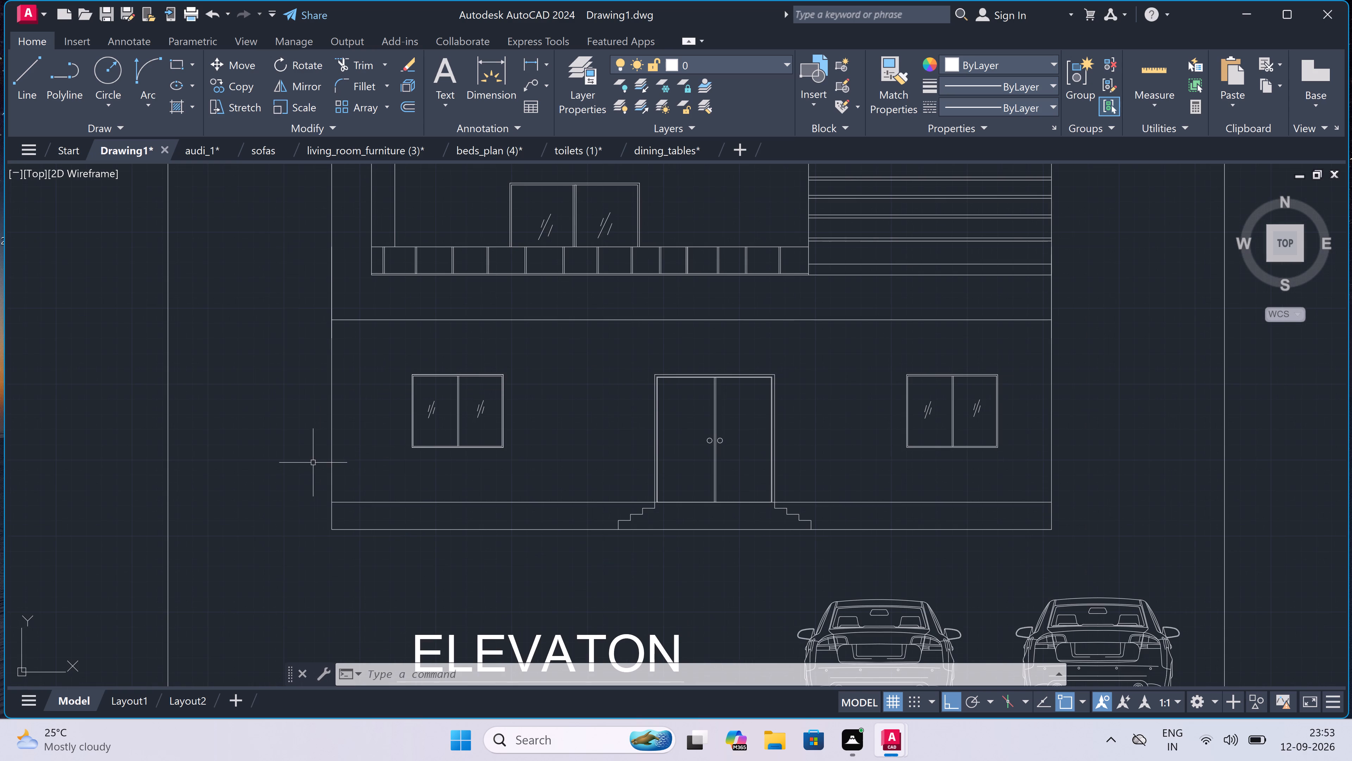
scroll(318, 453, "down", 1)
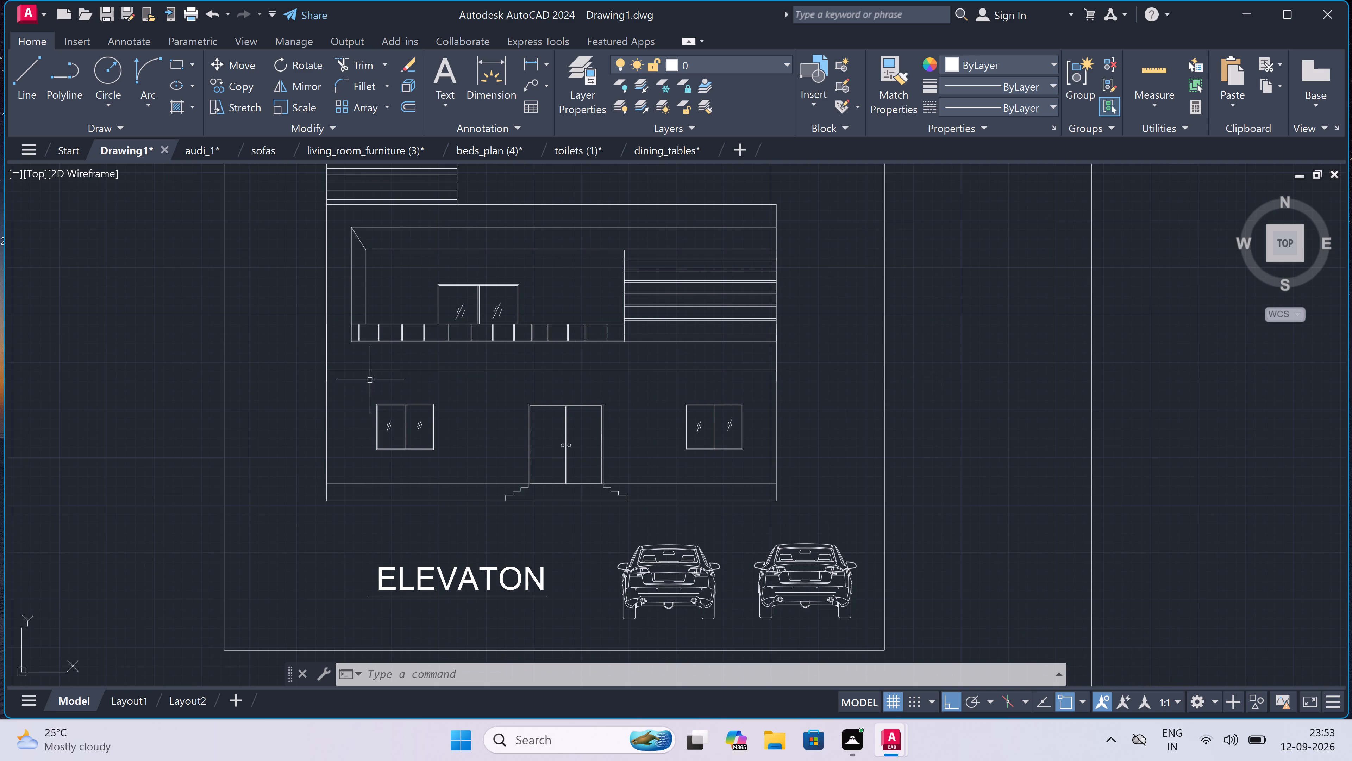
scroll(364, 398, "down", 1)
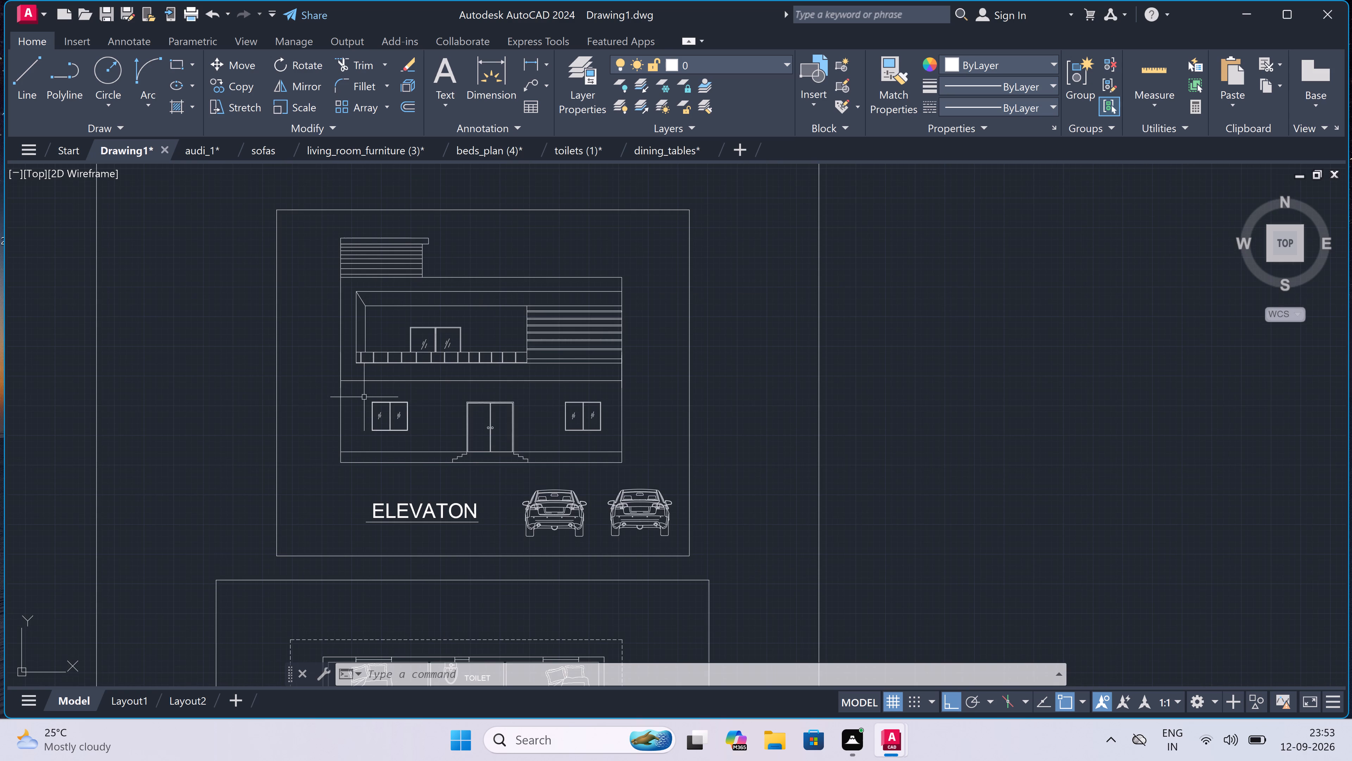
scroll(364, 397, "down", 1)
scroll(364, 397, "up", 1)
scroll(364, 397, "down", 2)
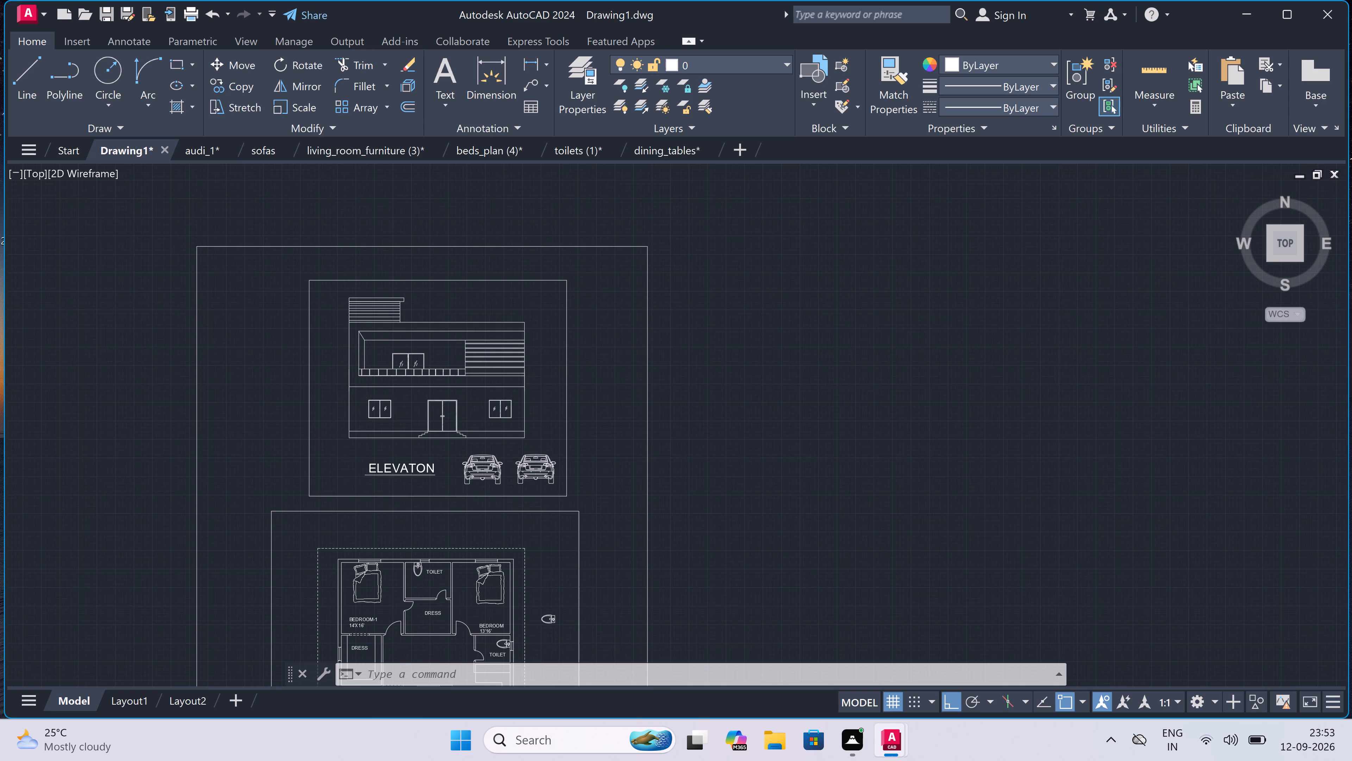
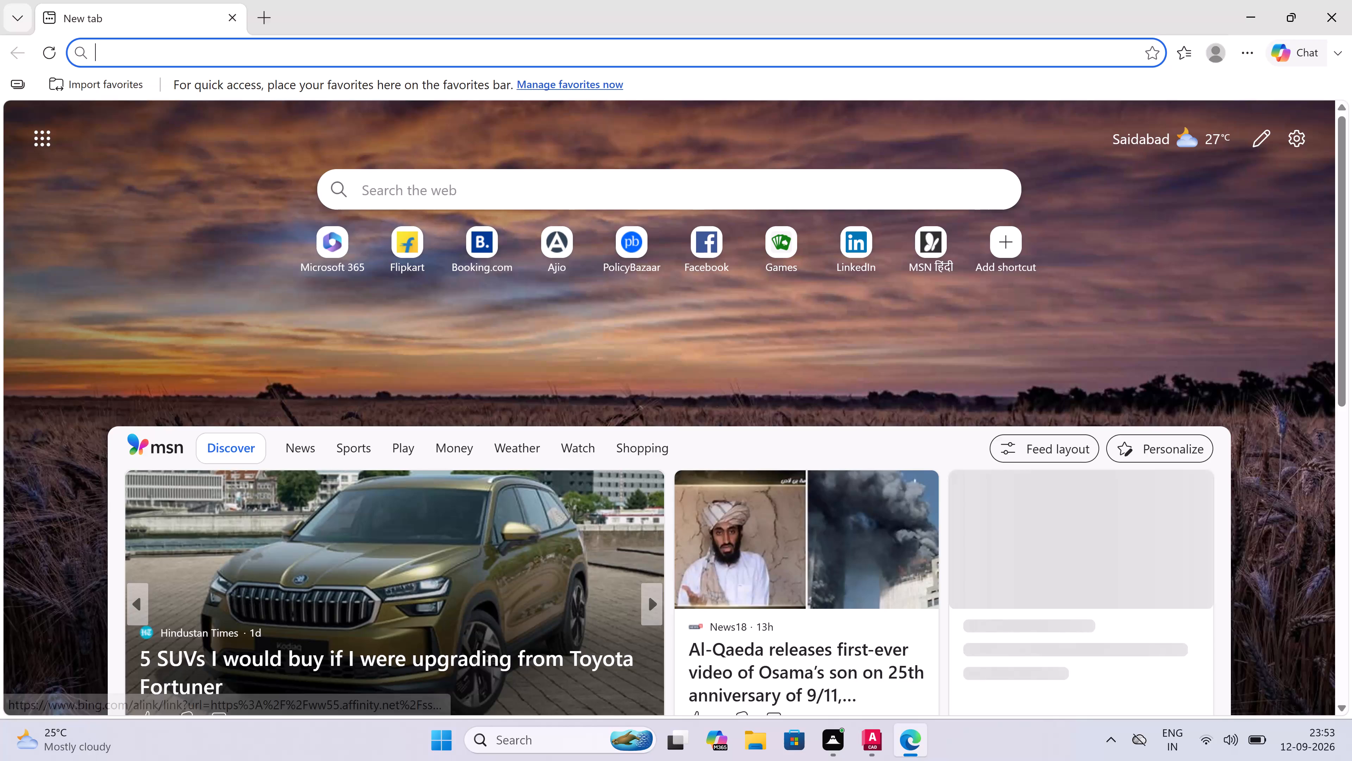
Search the web for "plants cad blocks free download".
left_click(614, 192)
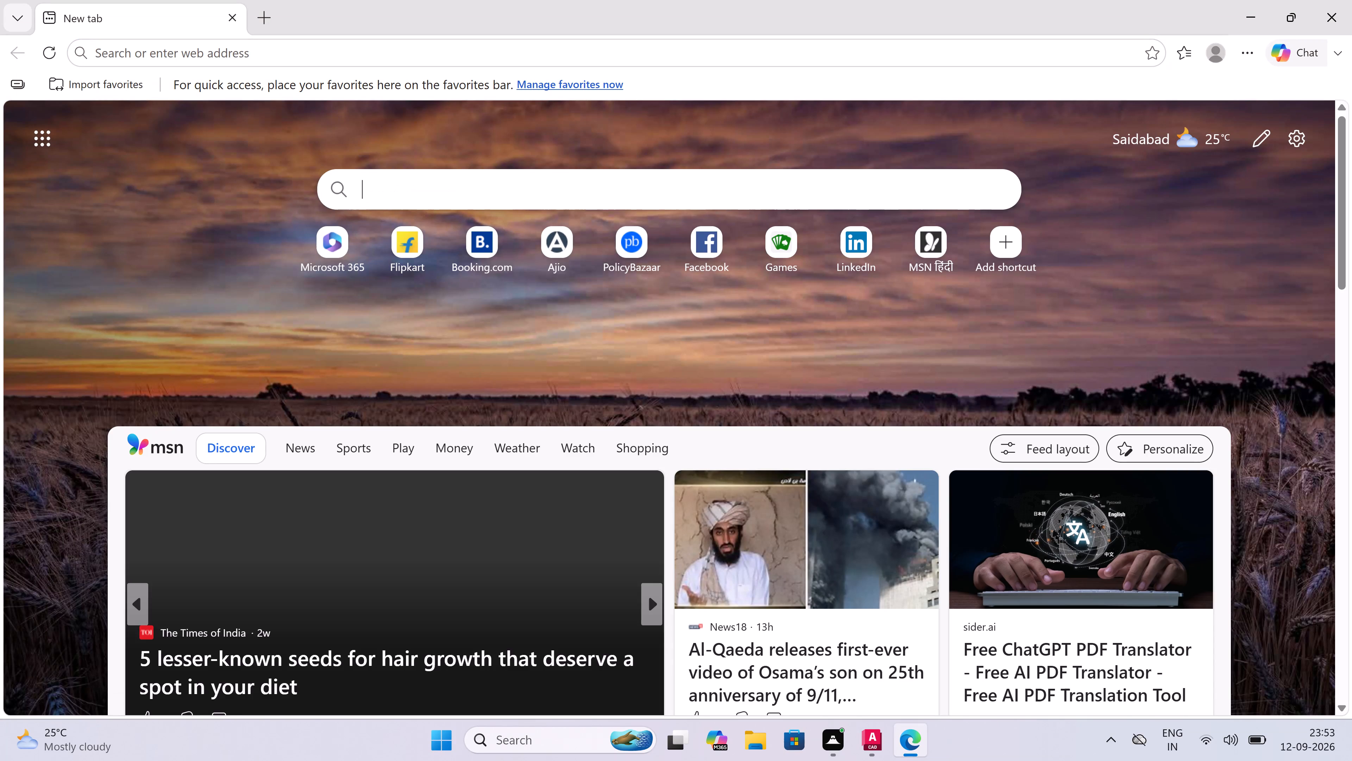
type("PLAN")
type("TA")
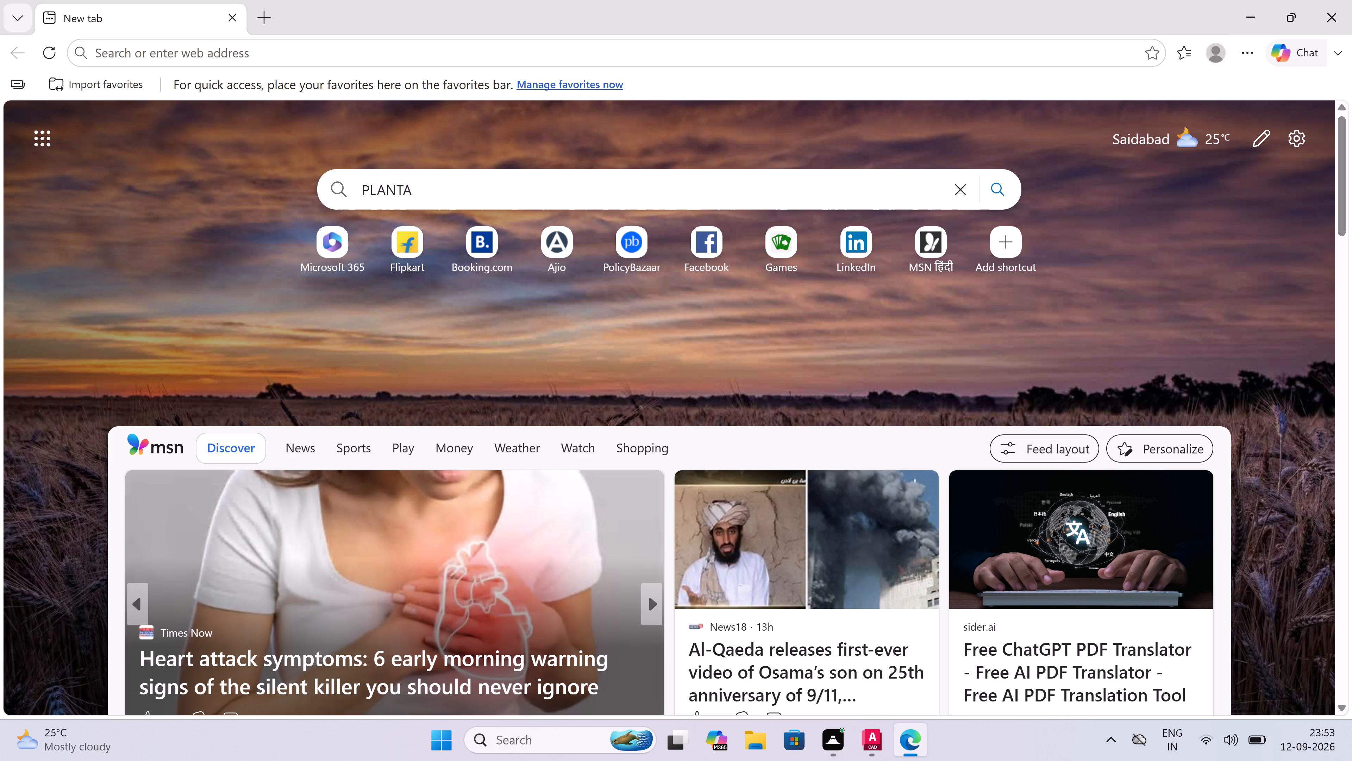
key("BackSpace")
key("BackSpace")
key("BackSpace")
key("BackSpace")
key("BackSpace")
key("BackSpace")
key("BackSpace")
key("BackSpace")
key("BackSpace")
key("BackSpace")
key("BackSpace")
key("BackSpace")
key("BackSpace")
key("BackSpace")
key("BackSpace")
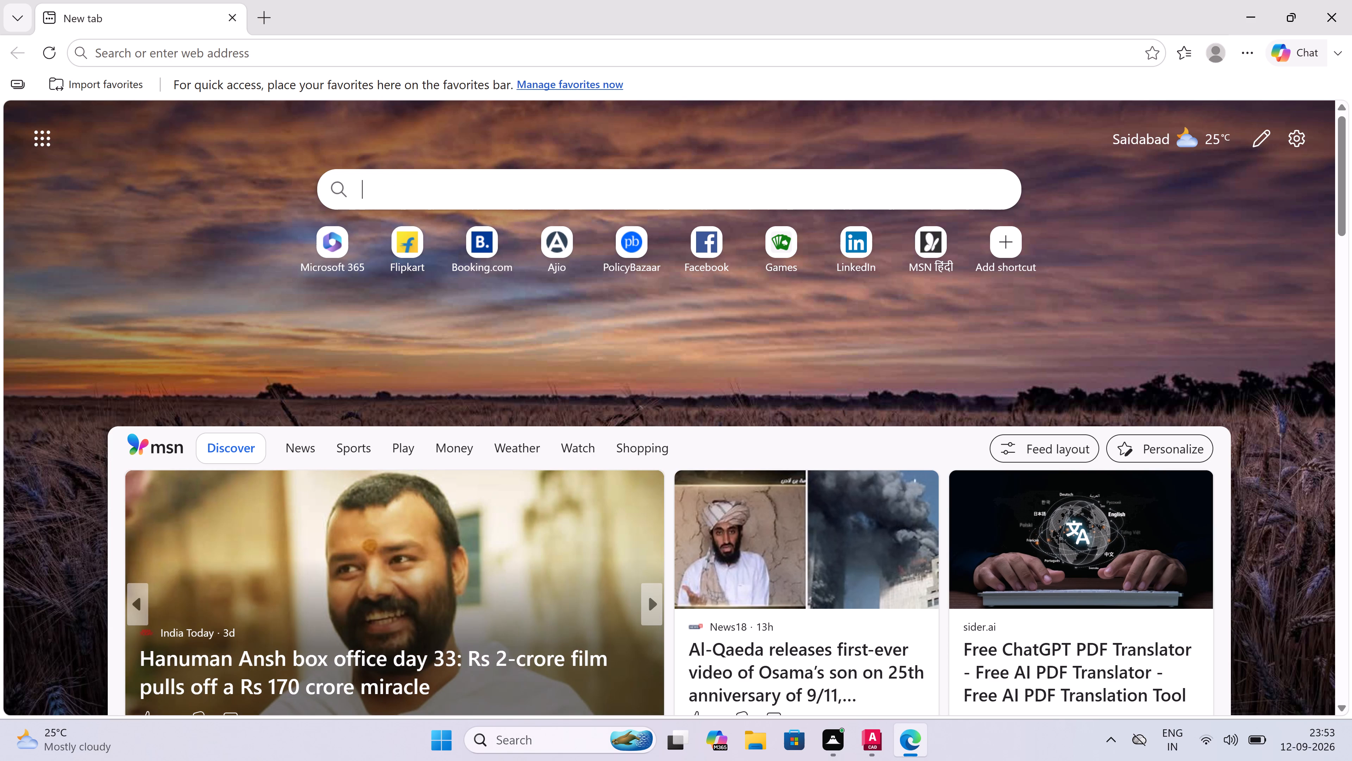
type("pls")
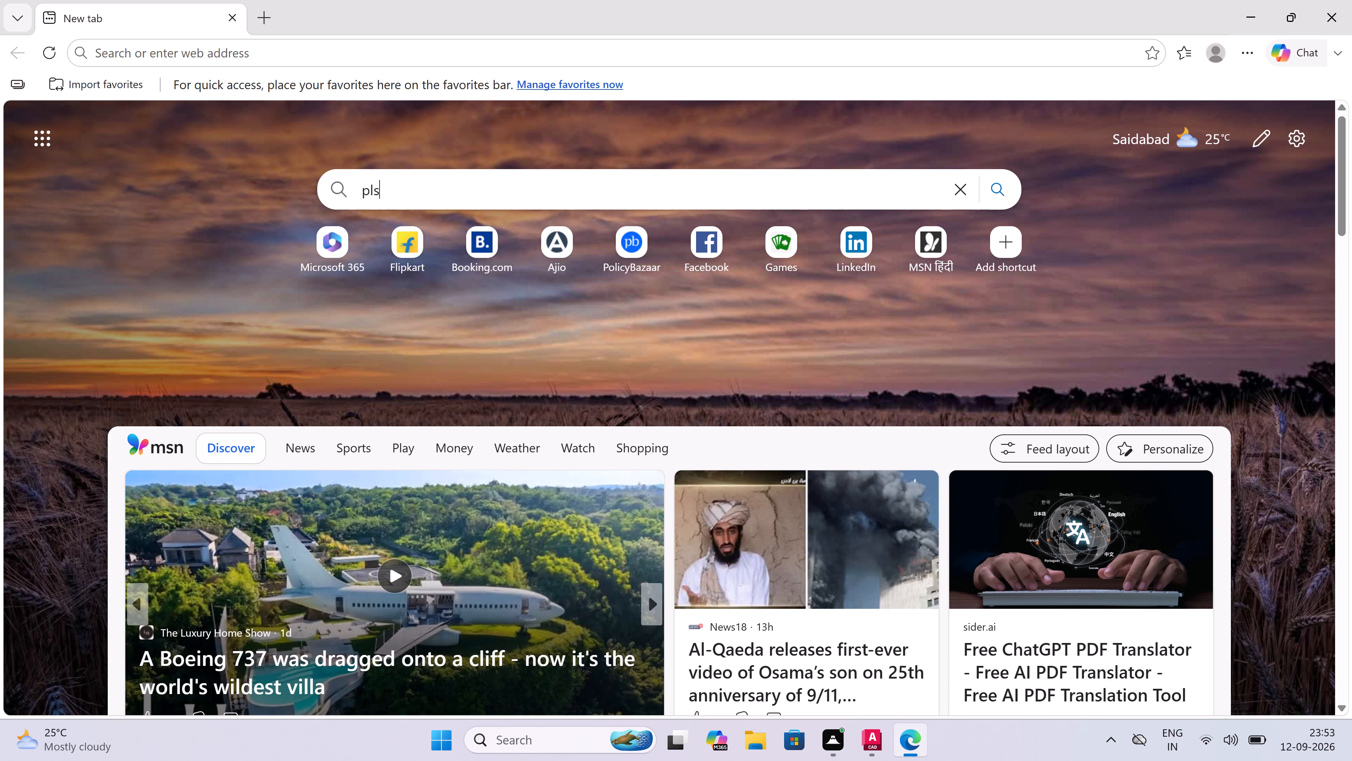
key("BackSpace")
type("ants")
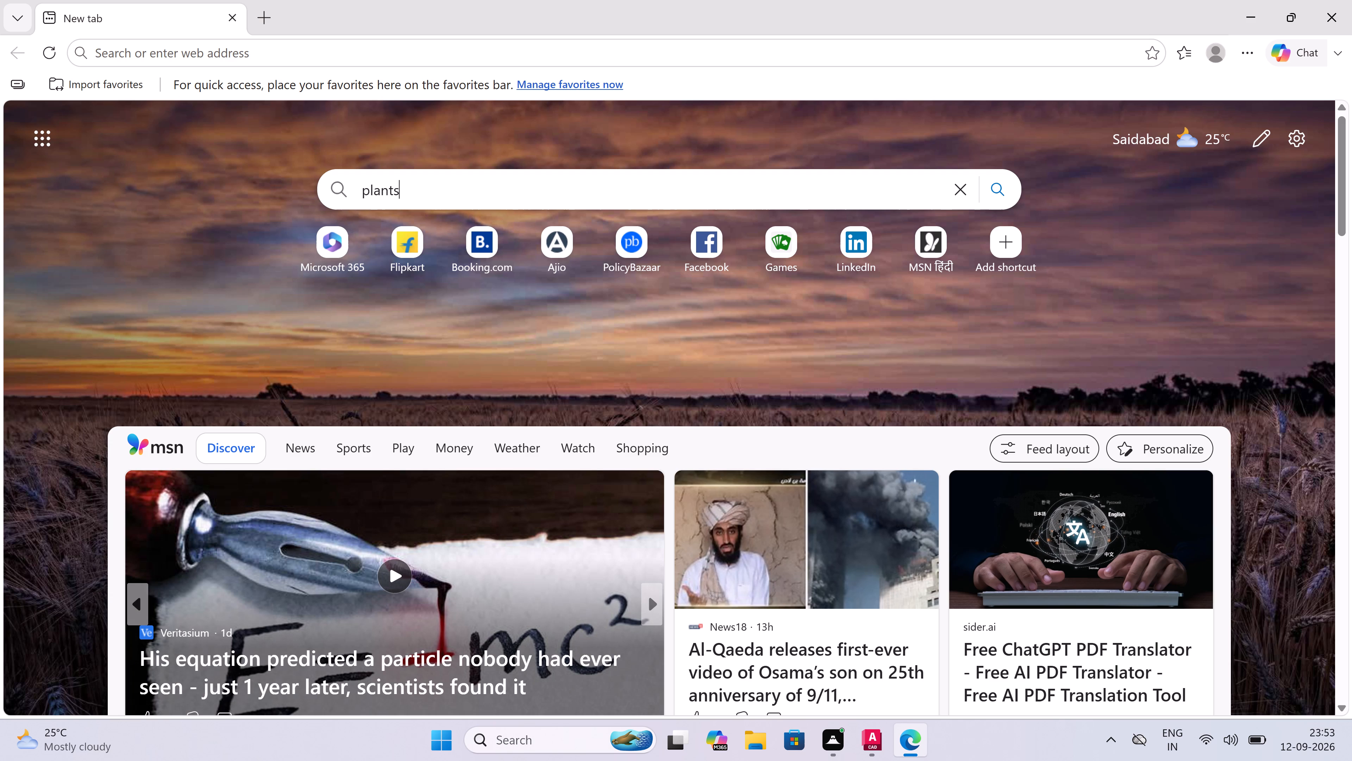
key("space")
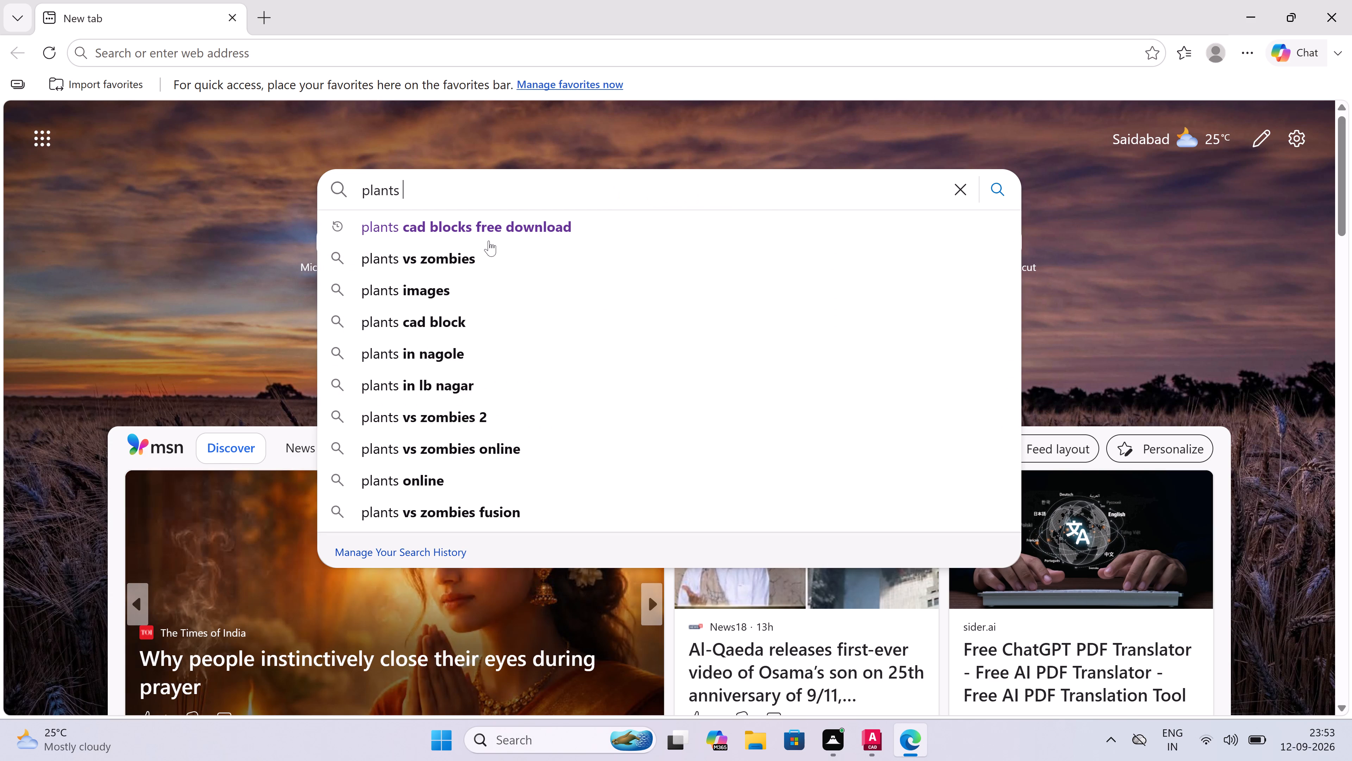
left_click(495, 227)
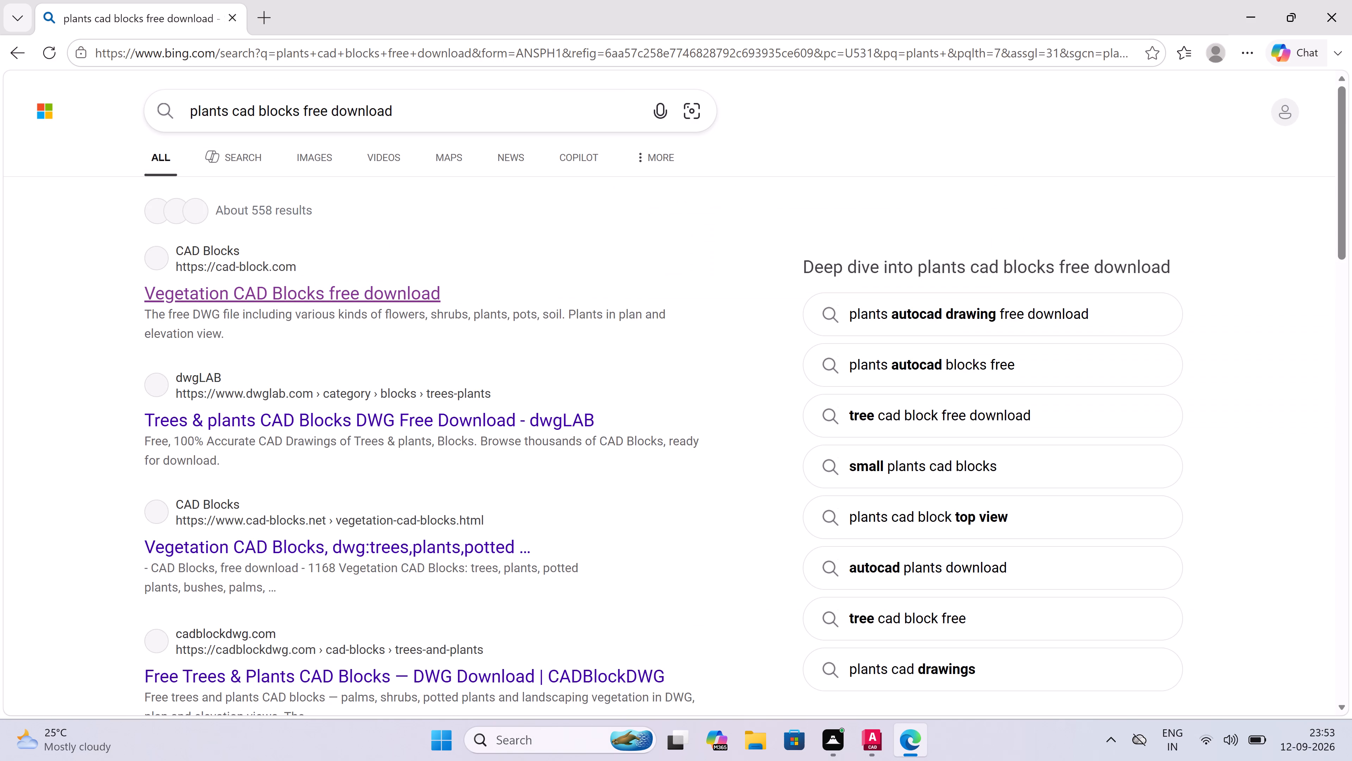
Open the Vegetation CAD Blocks result from cad-block.com, look through its plant drawings and related sets, and return to the results.
left_click(358, 296)
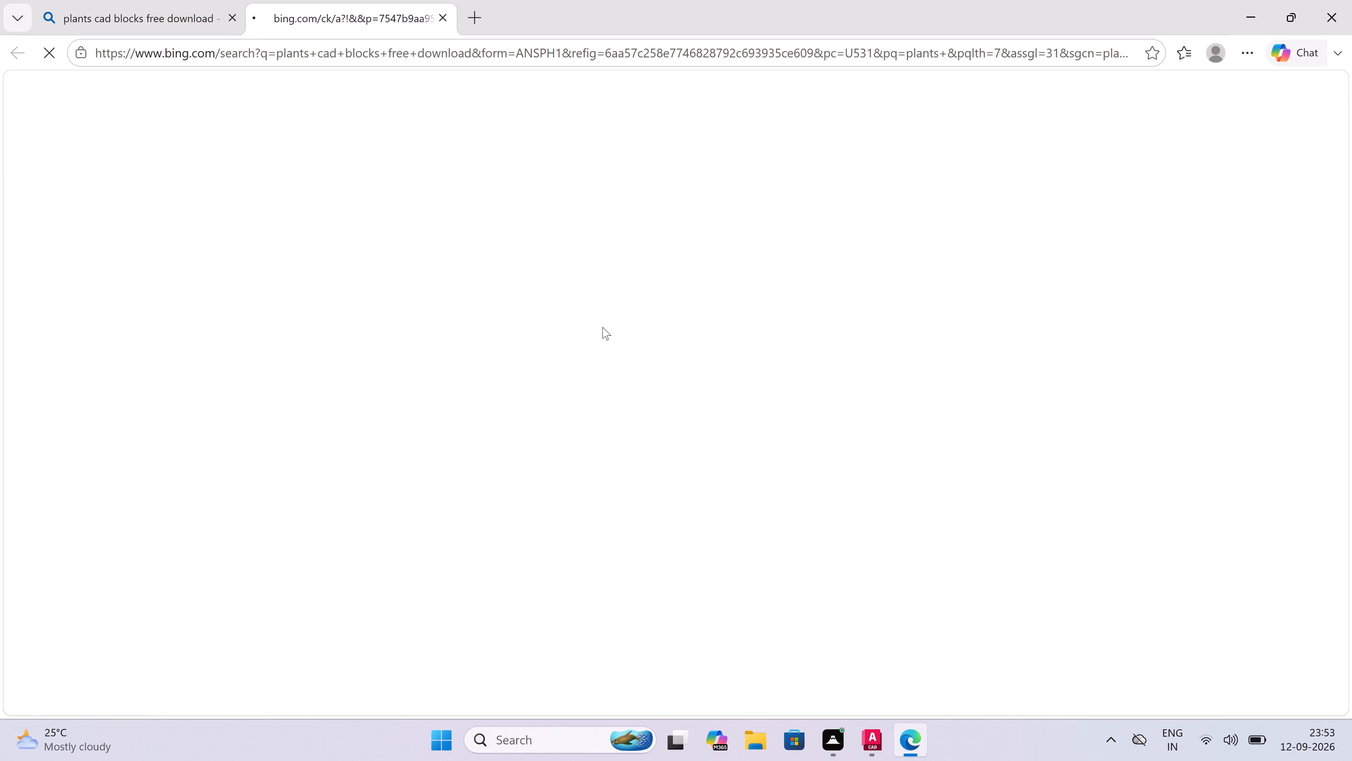
scroll(511, 333, "down", 2)
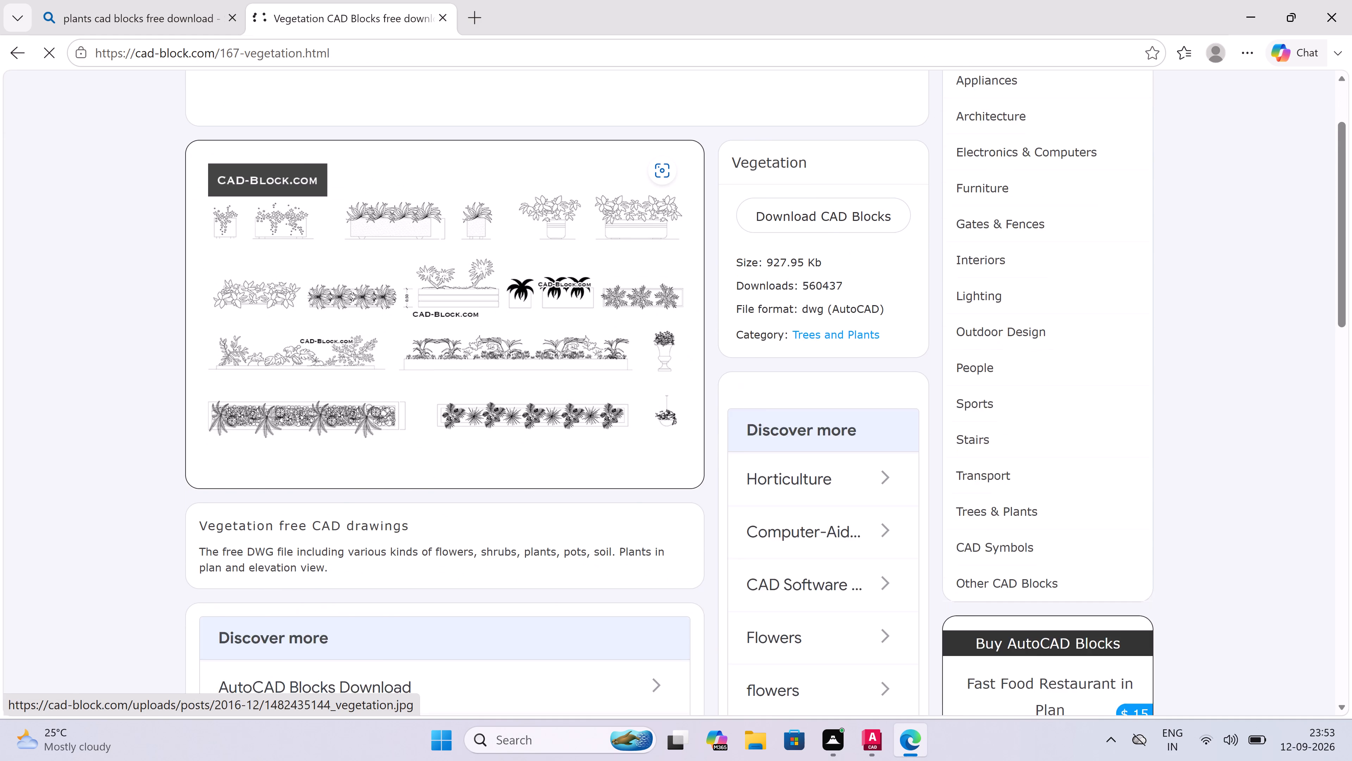
scroll(511, 333, "down", 6)
scroll(480, 353, "down", 1)
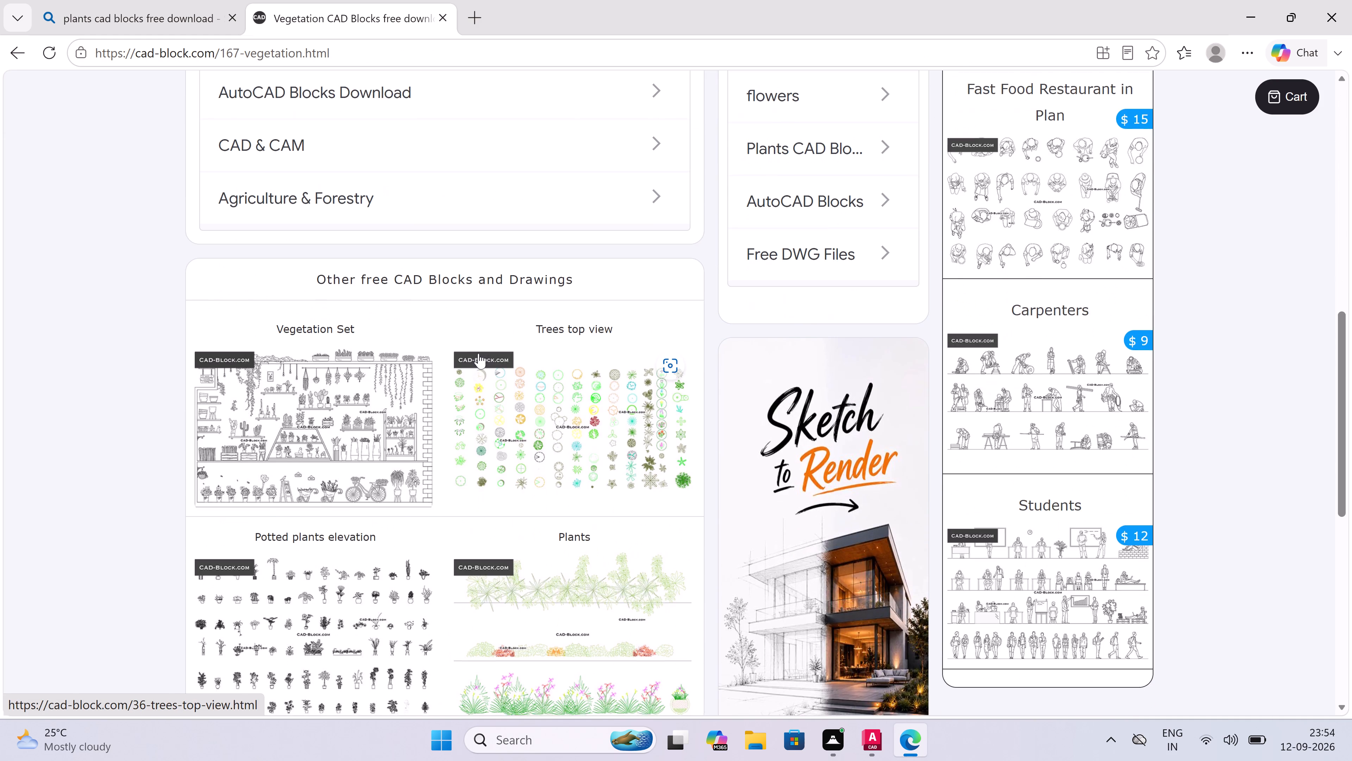
scroll(478, 353, "down", 1)
scroll(430, 382, "down", 3)
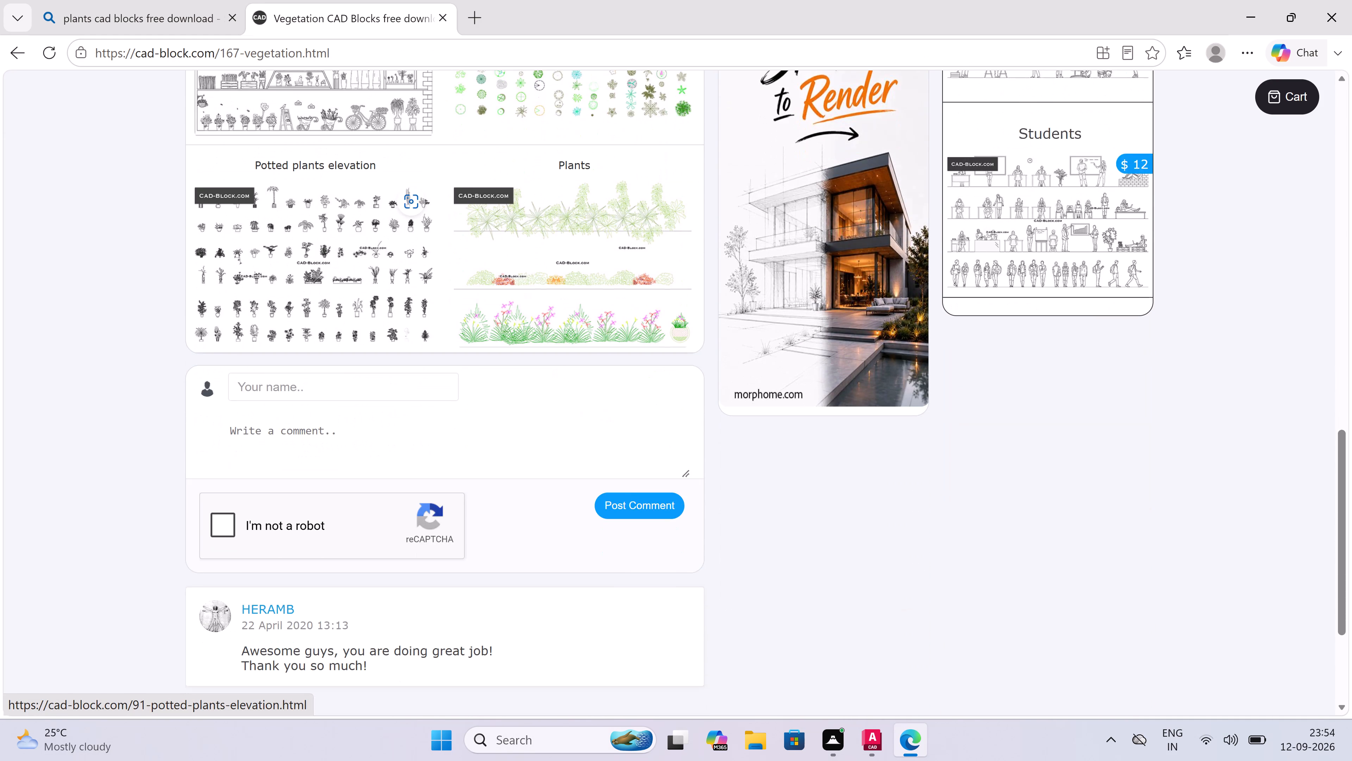
scroll(424, 386, "down", 3)
scroll(423, 386, "up", 3)
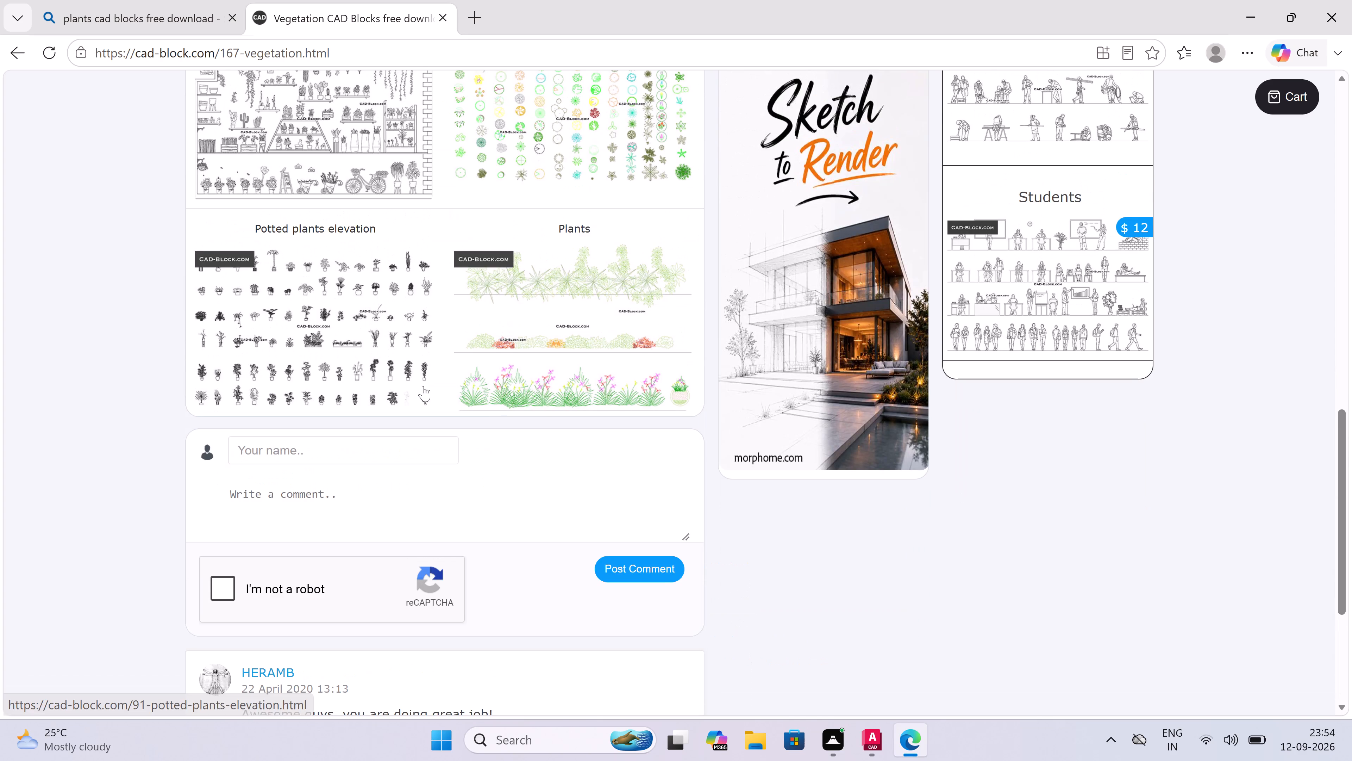
scroll(423, 386, "up", 3)
left_click(12, 50)
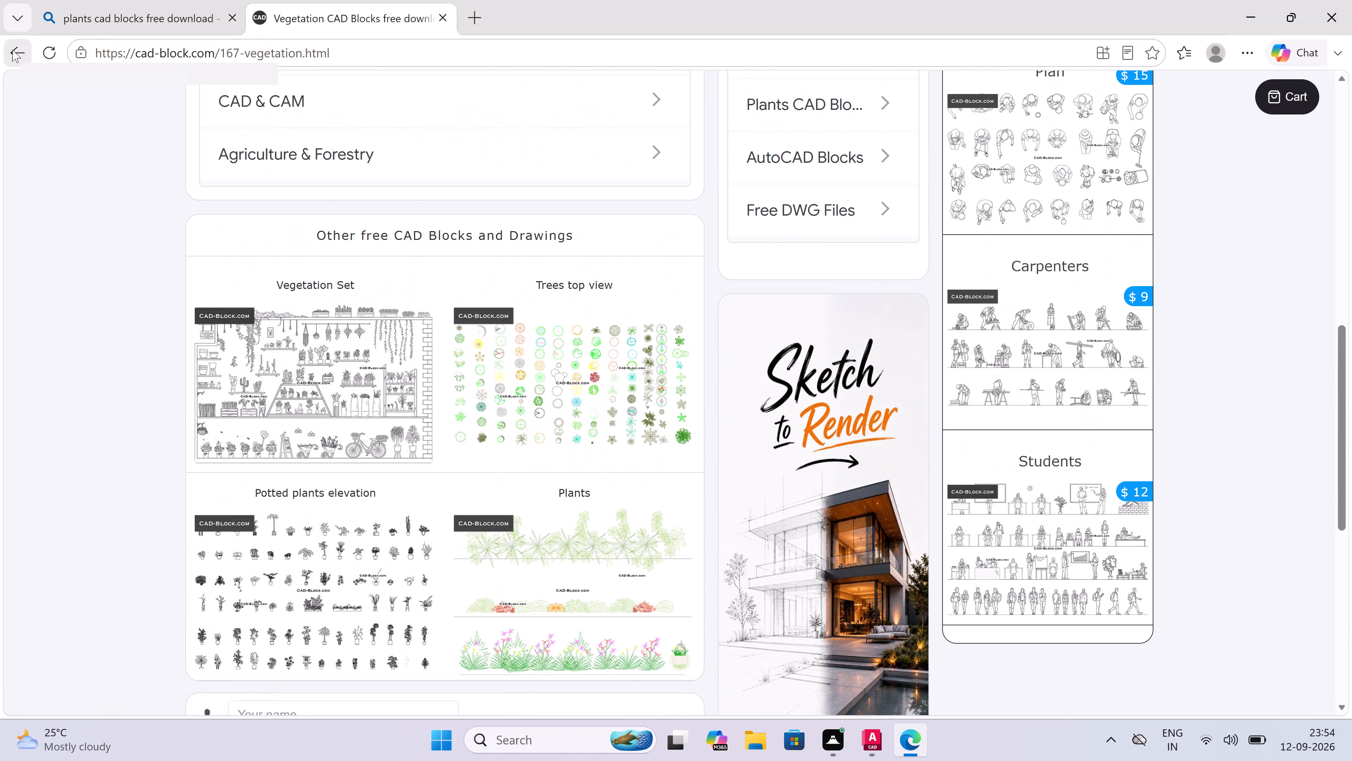
Open dwgLAB's Trees & plants CAD Blocks result, browse its block listing, and return to the search results.
scroll(259, 372, "down", 2)
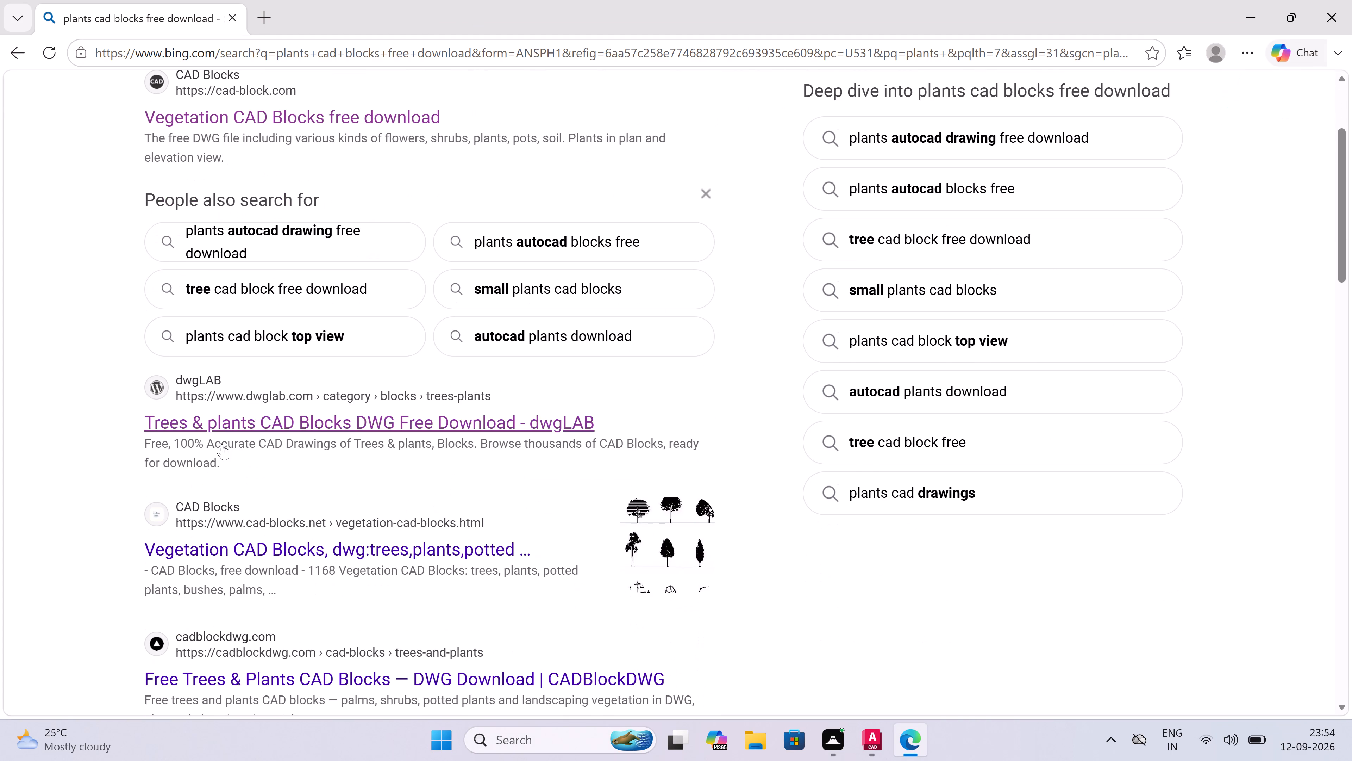
double_click(215, 426)
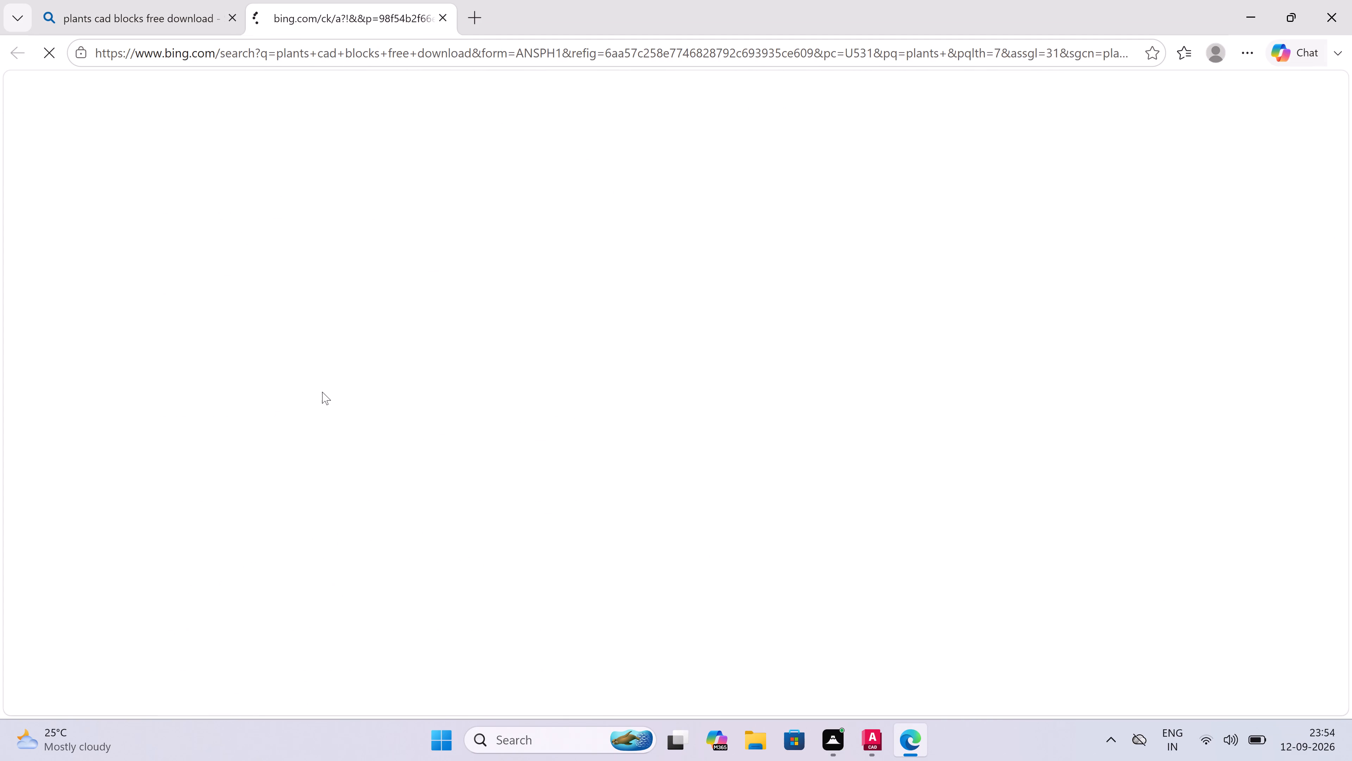
scroll(356, 373, "down", 2)
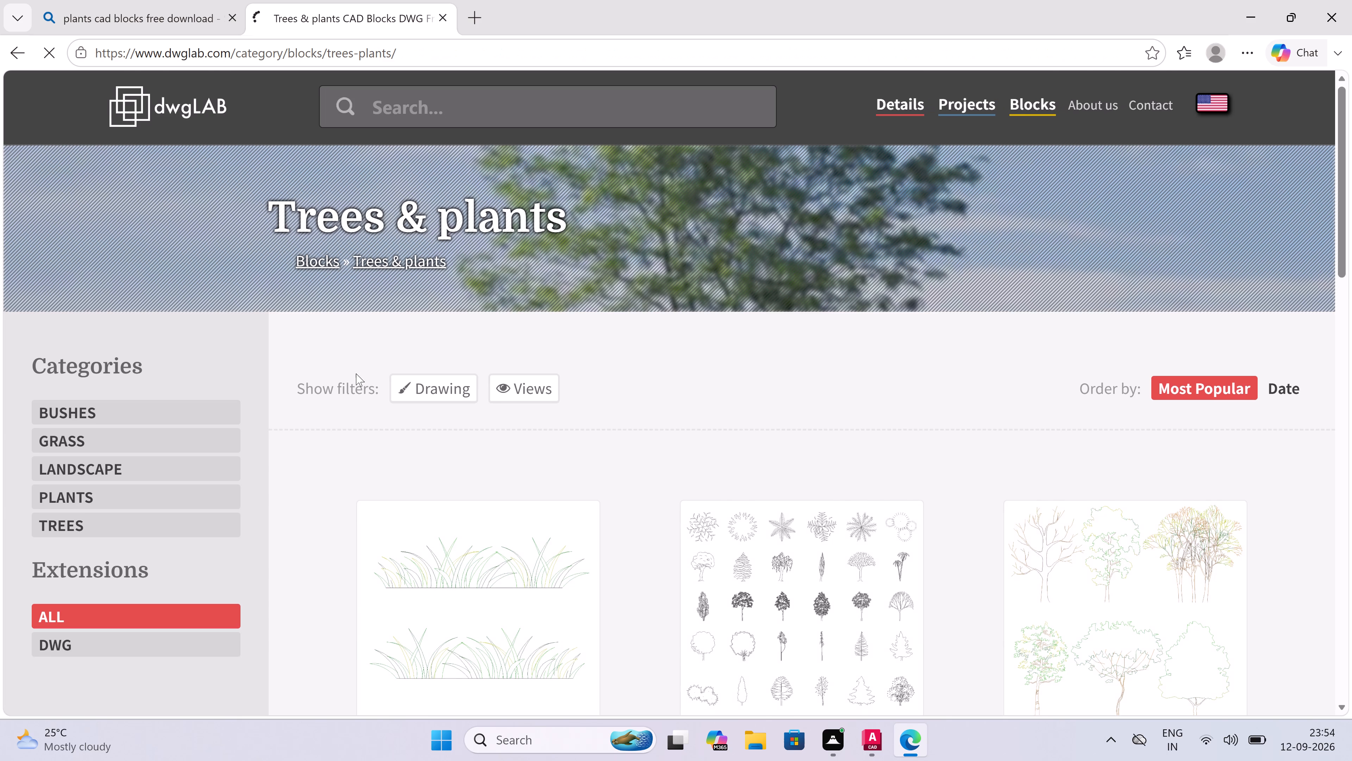
scroll(356, 373, "down", 7)
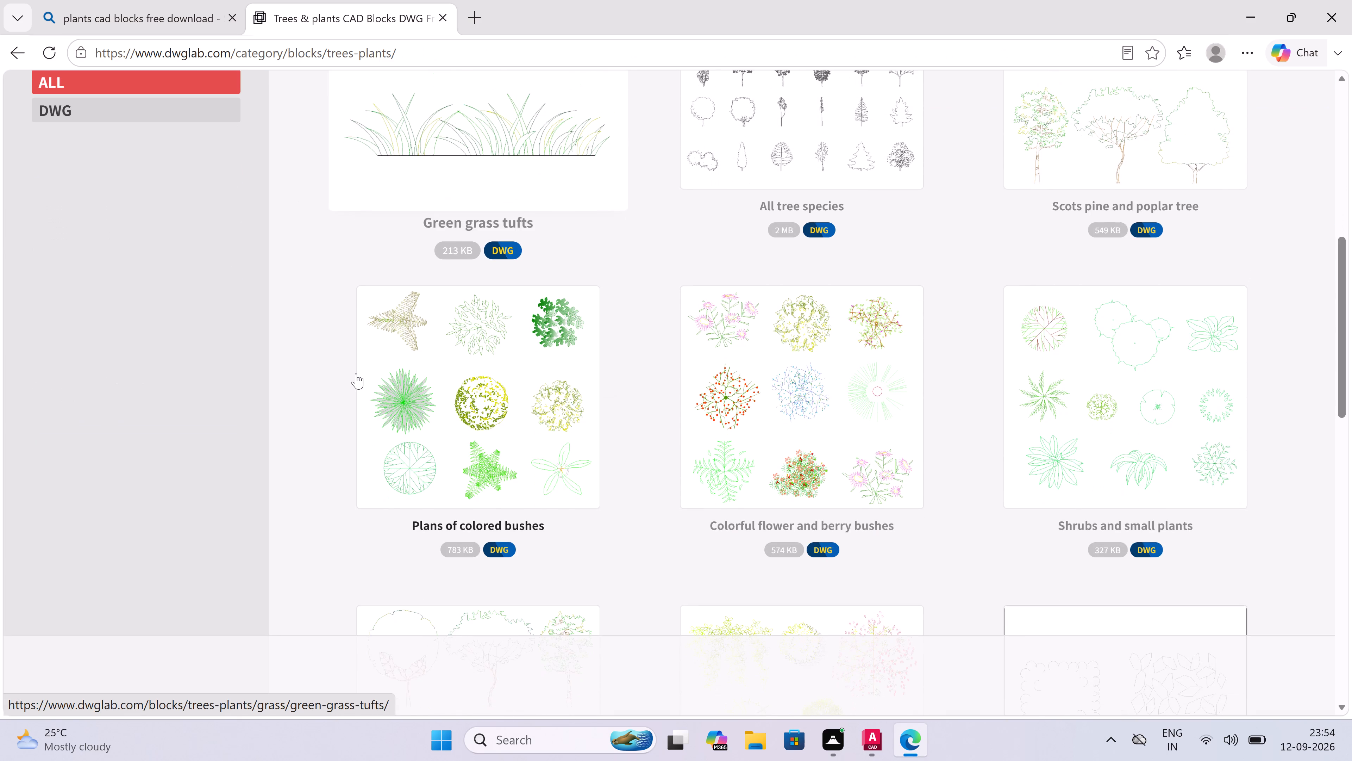
scroll(356, 373, "down", 16)
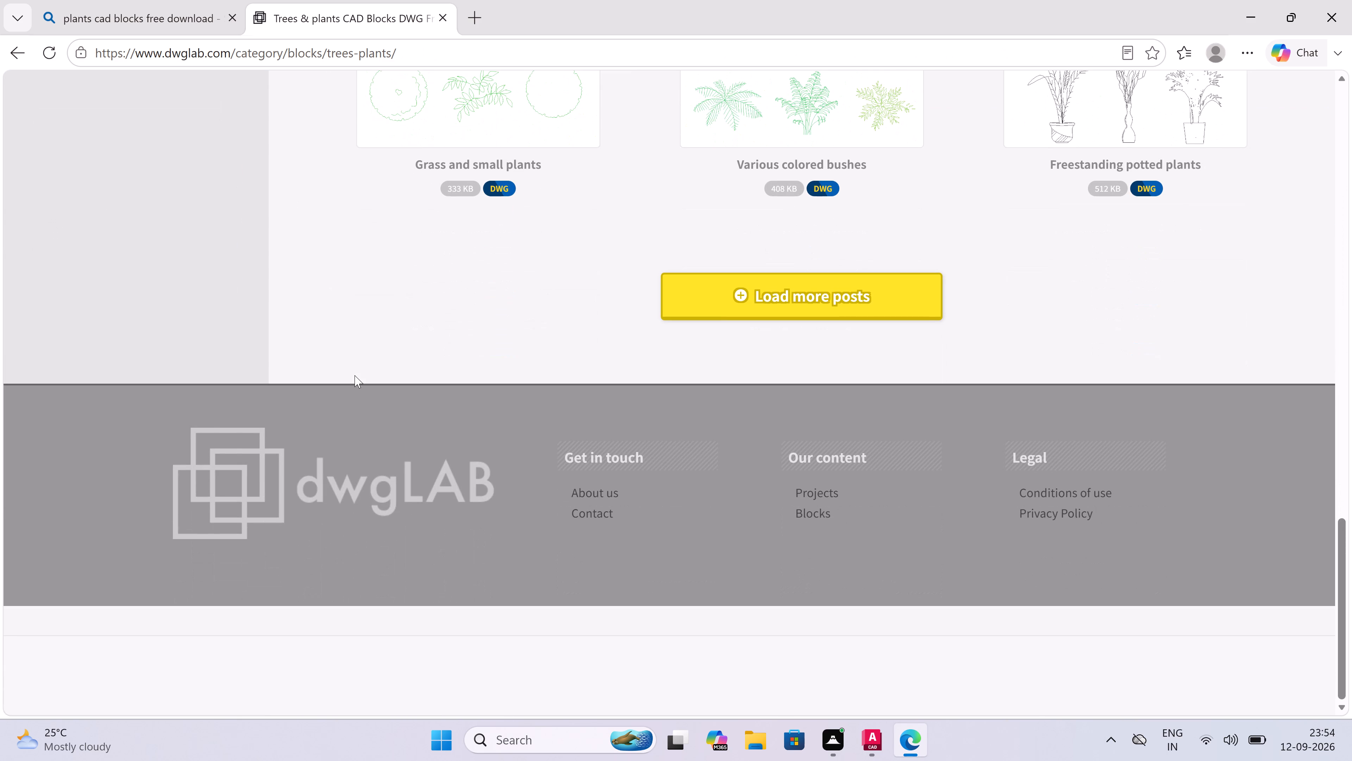
left_click(29, 47)
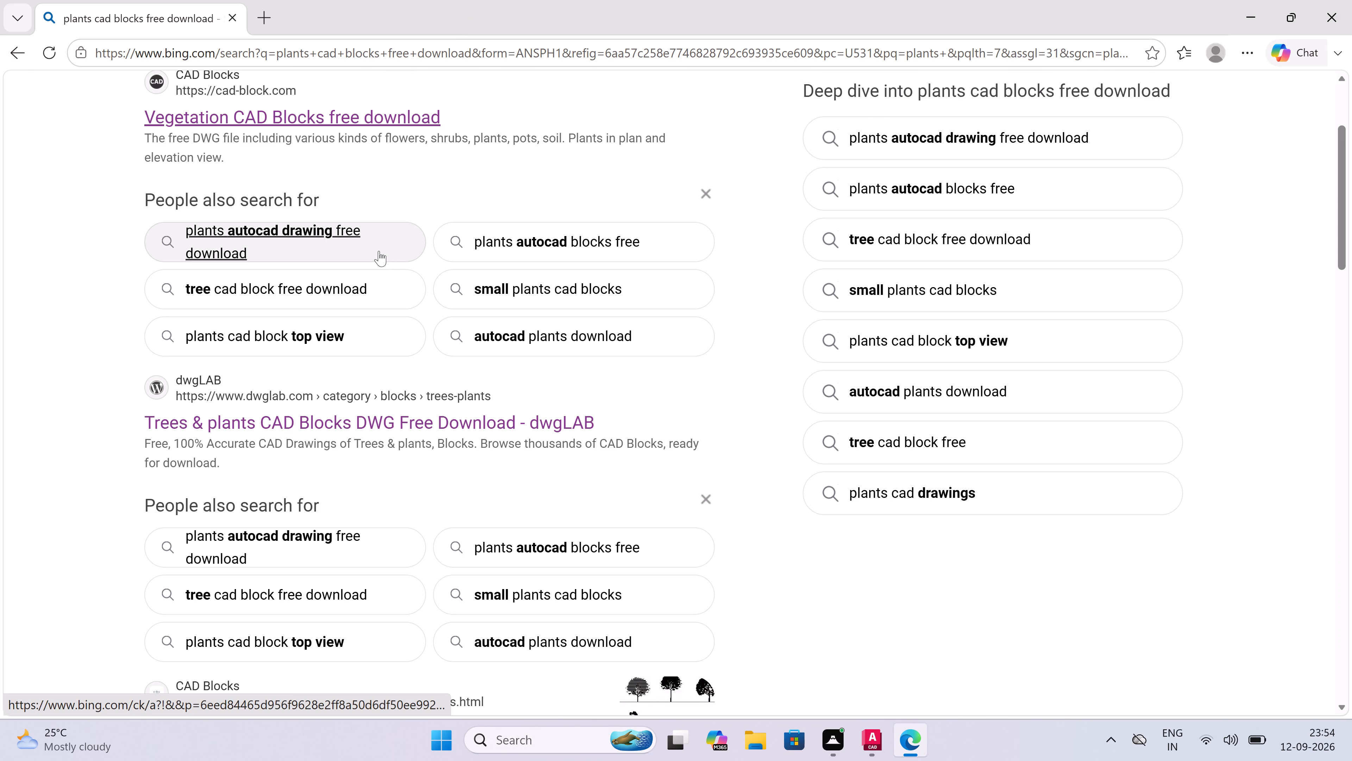
Run the related search "plants AutoCAD drawing free download" and check its dwgLAB Trees & plants result.
left_click(318, 226)
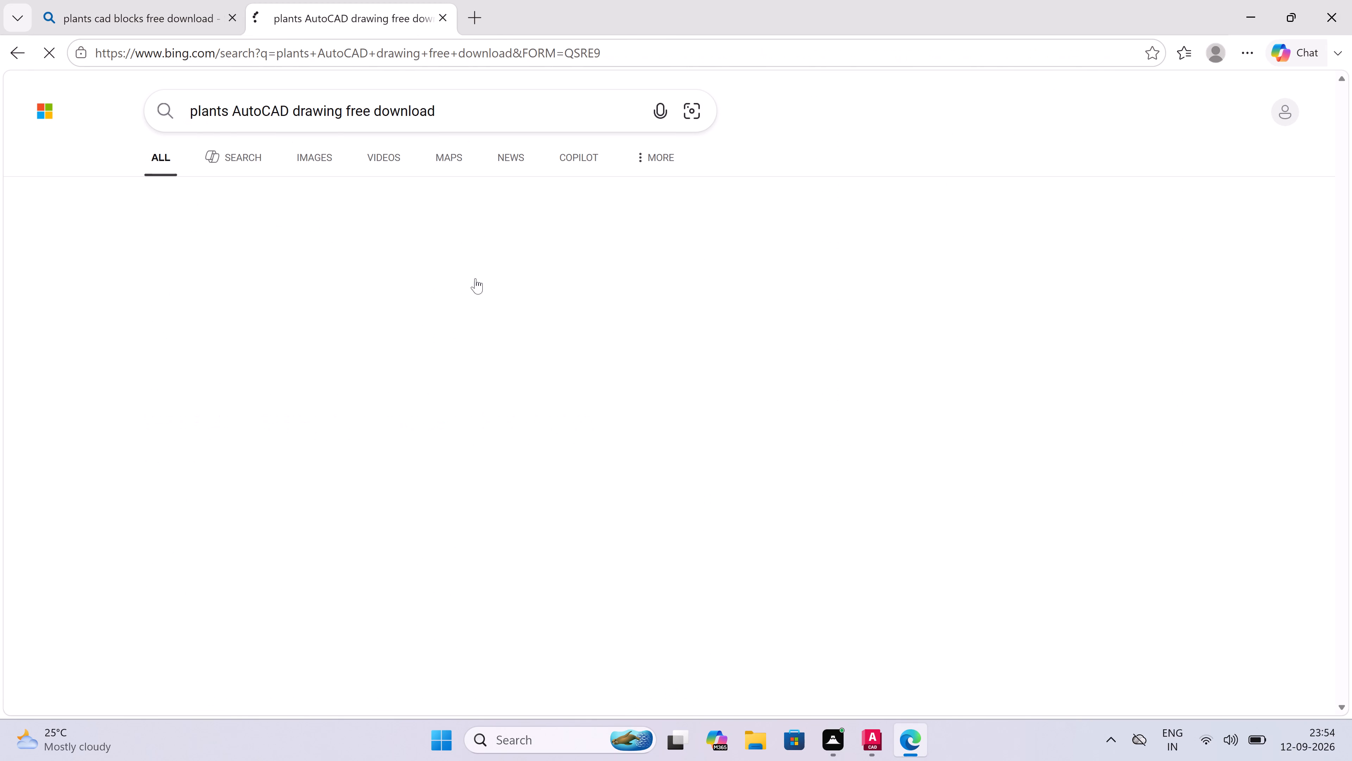
scroll(478, 280, "down", 3)
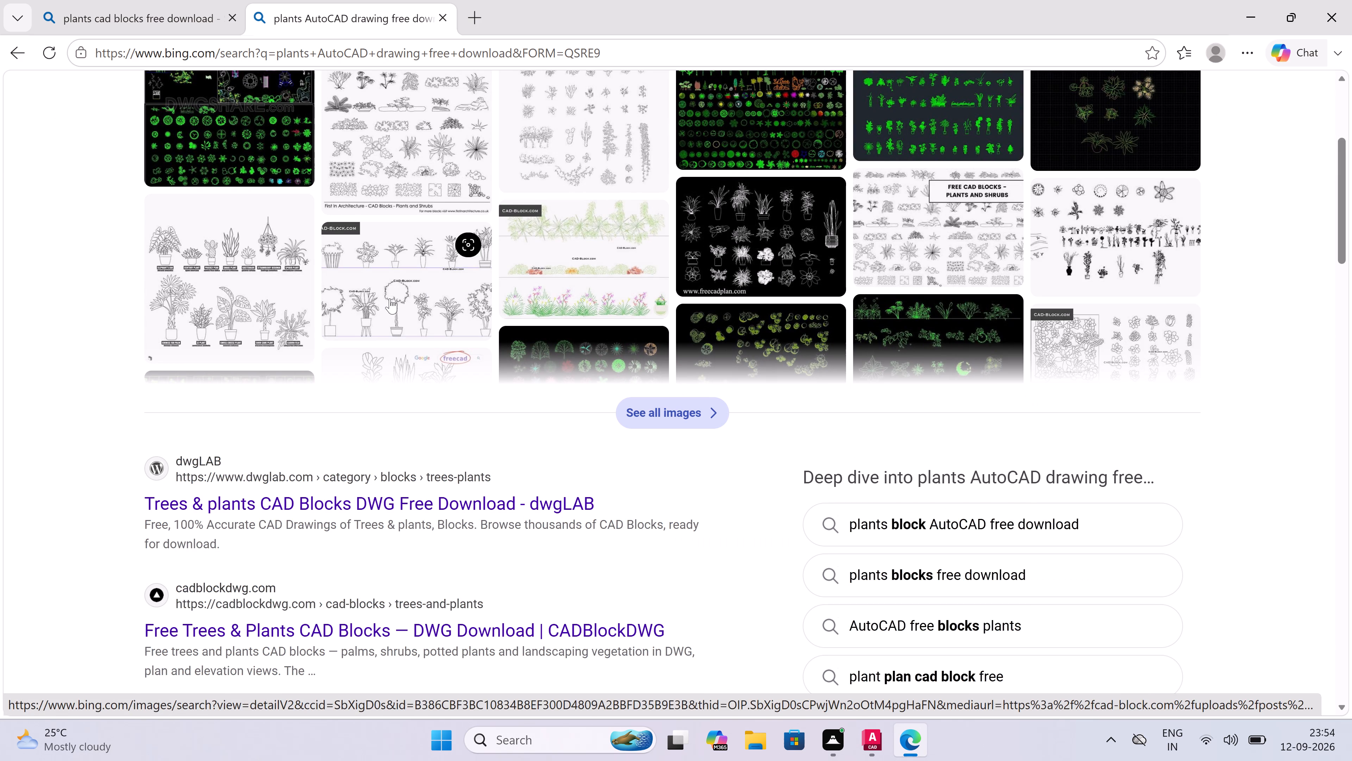
scroll(390, 298, "down", 2)
left_click(327, 324)
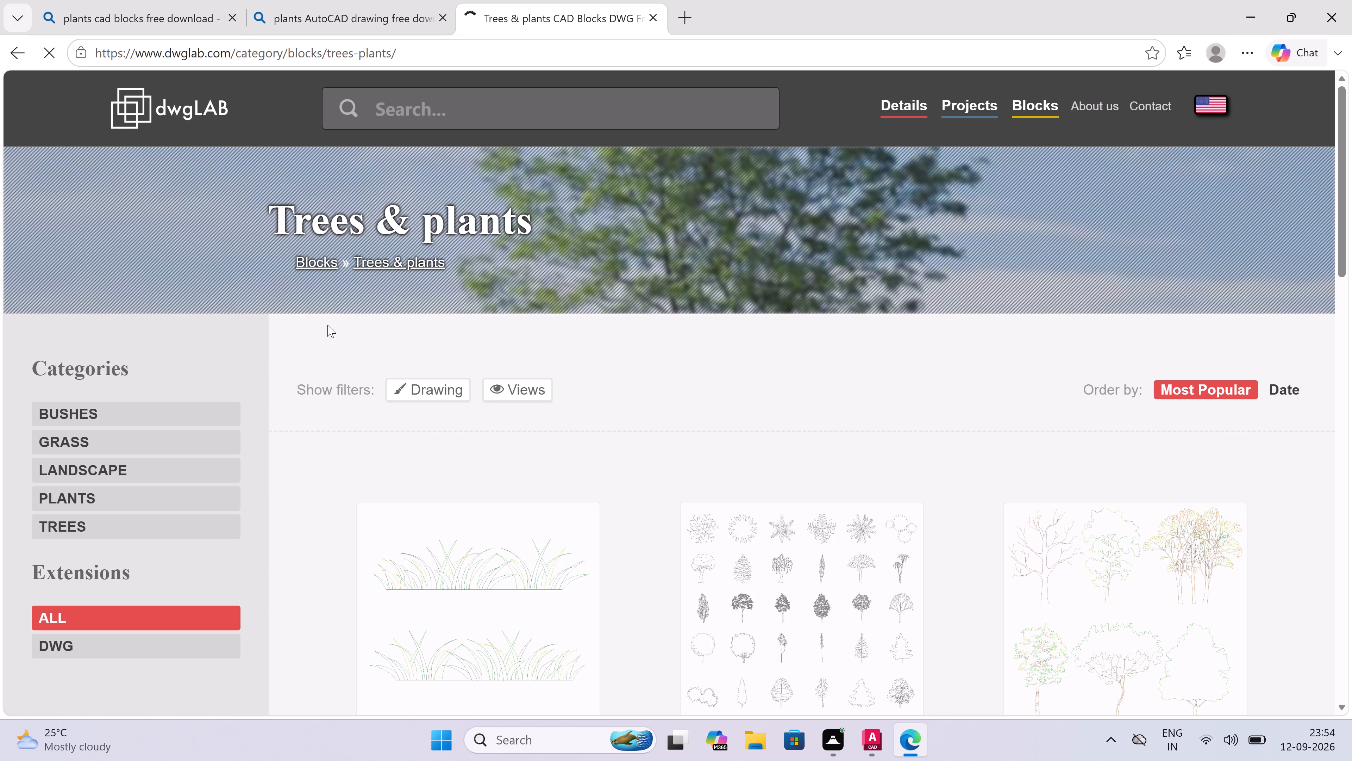
scroll(327, 325, "down", 4)
left_click(10, 44)
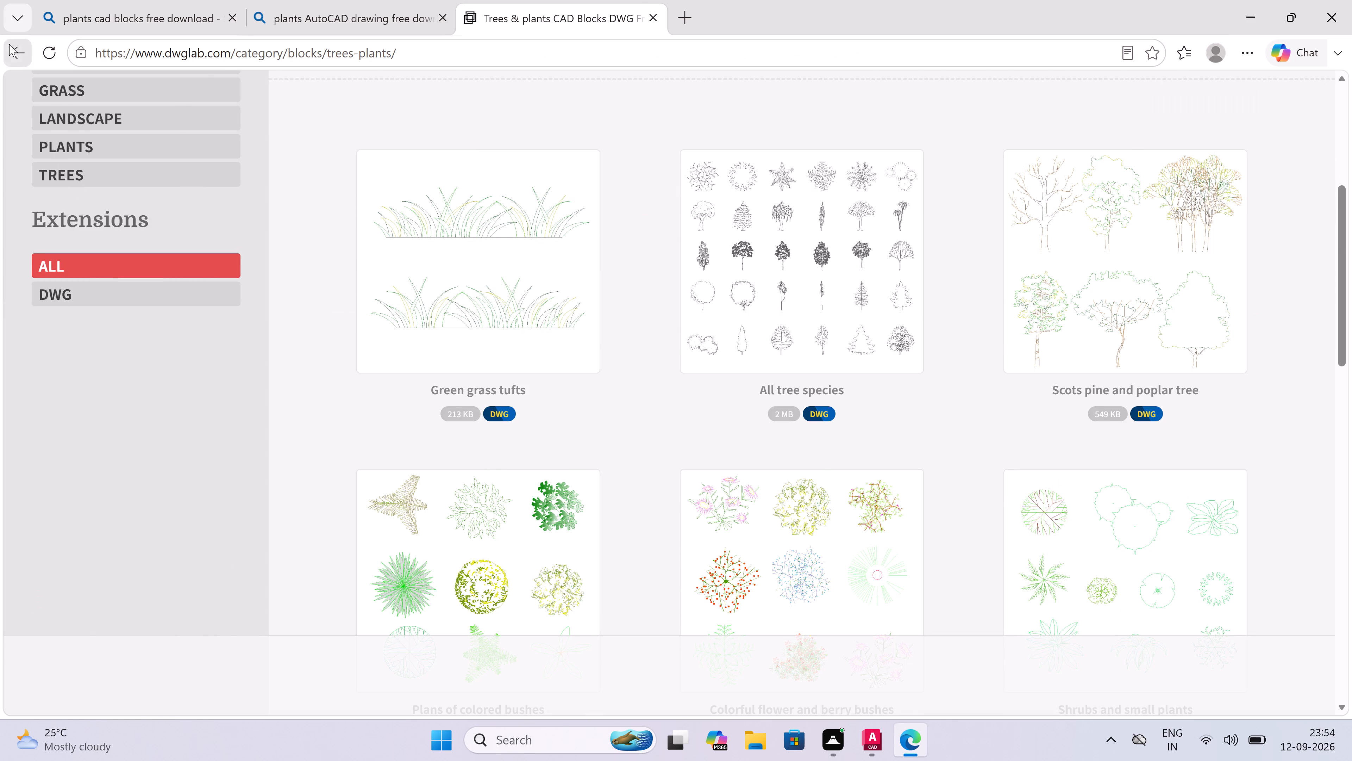
Find Bibliocad's trees and plants result, browse its library of plant blocks, and return to the search results.
scroll(174, 290, "down", 3)
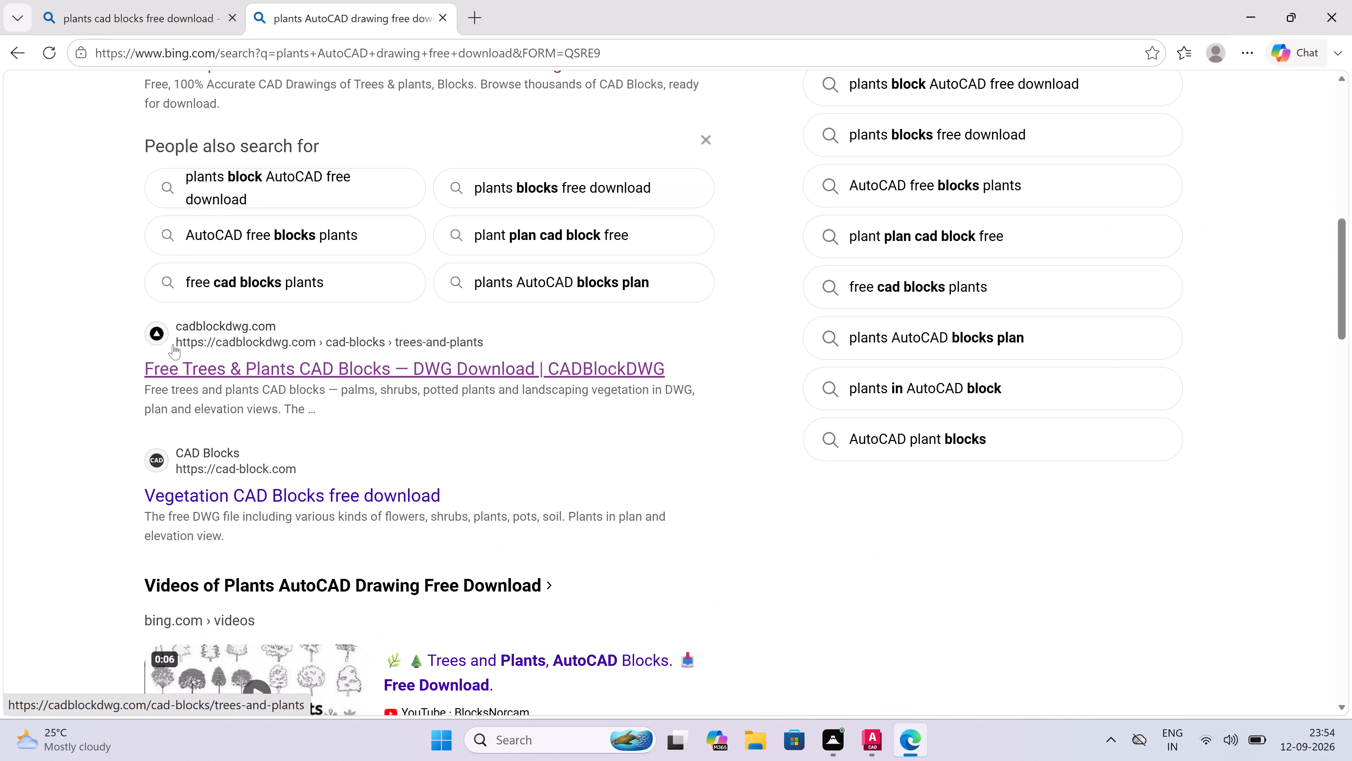
scroll(176, 371, "down", 3)
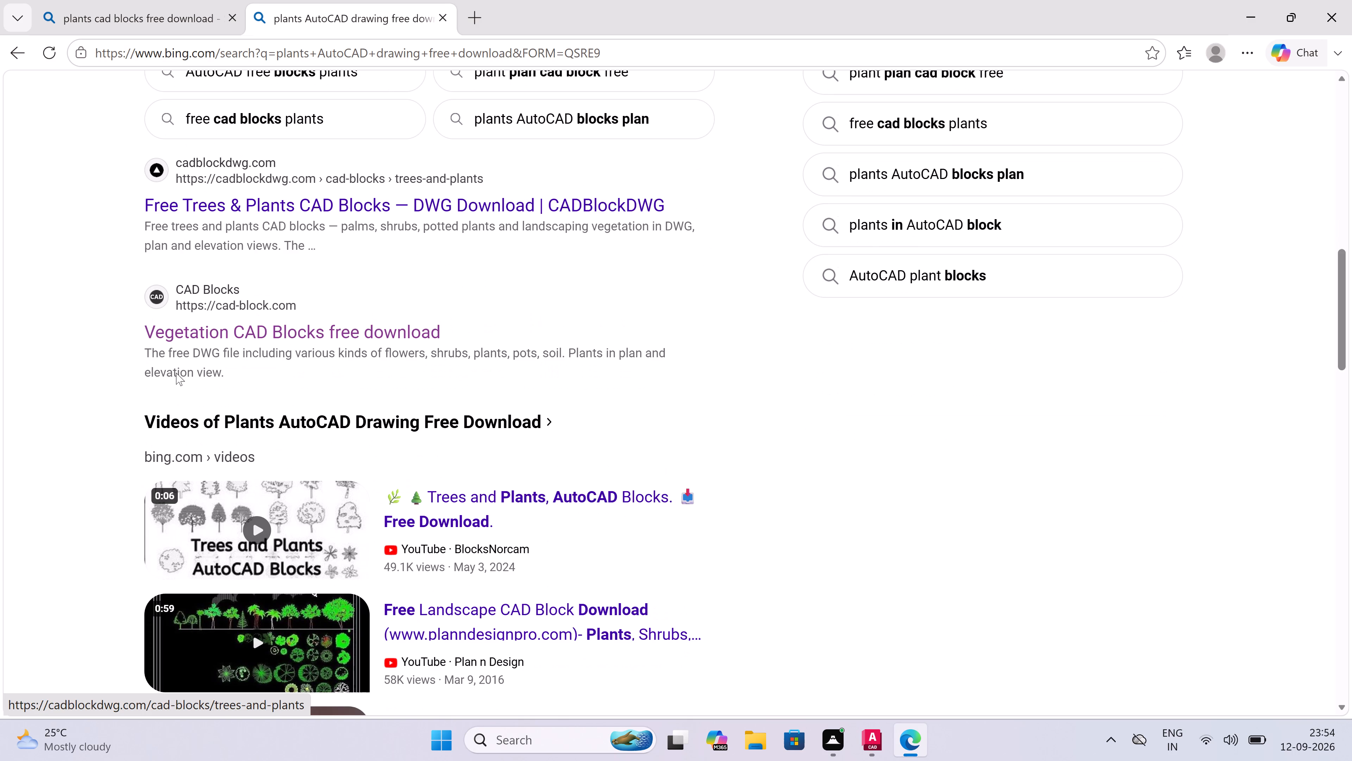
scroll(176, 373, "down", 5)
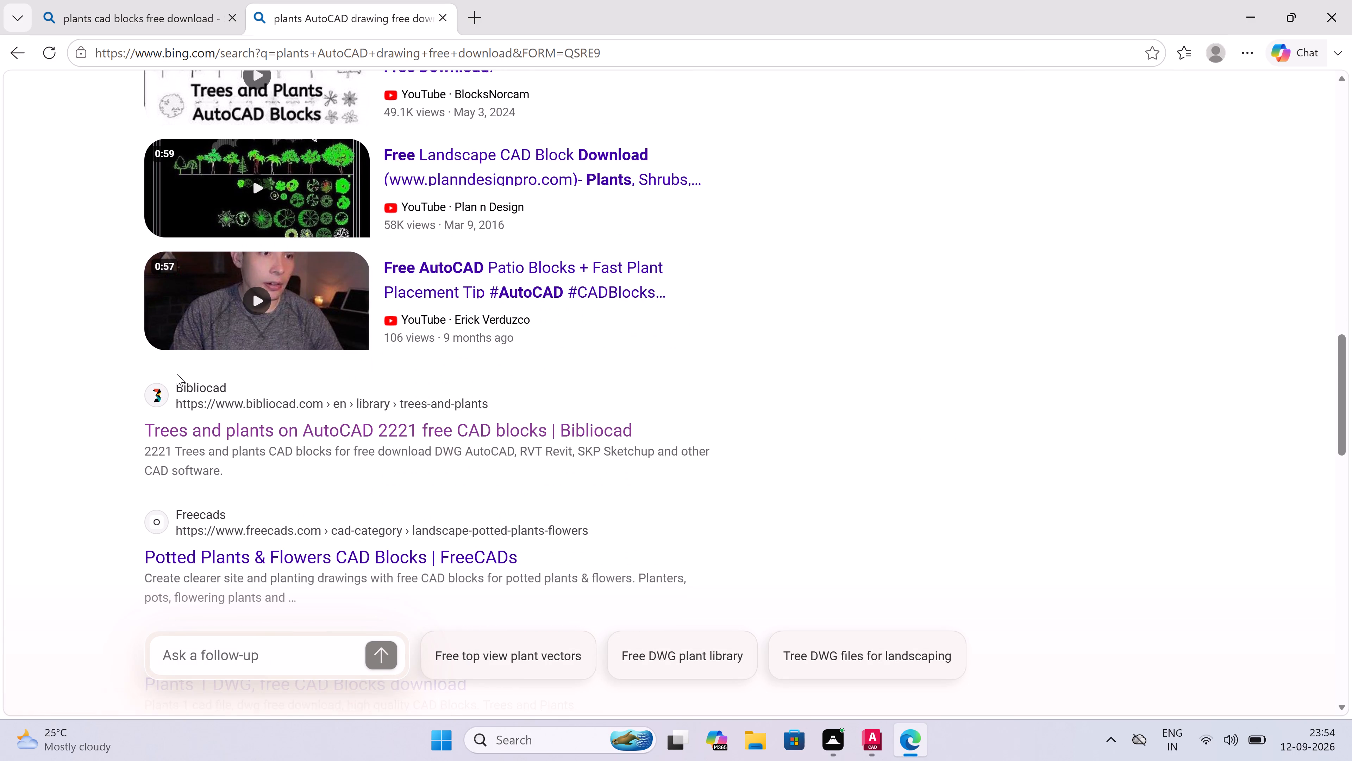
scroll(177, 374, "down", 1)
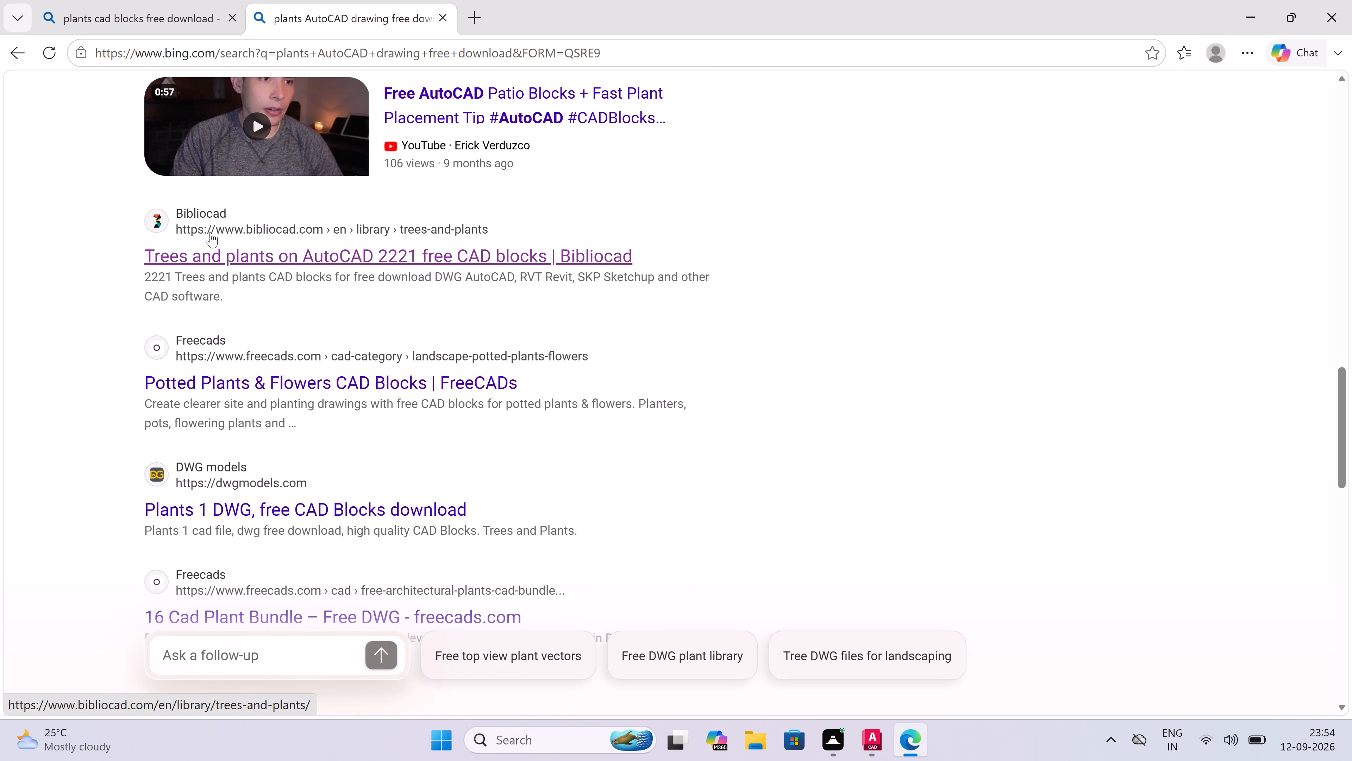
double_click(211, 254)
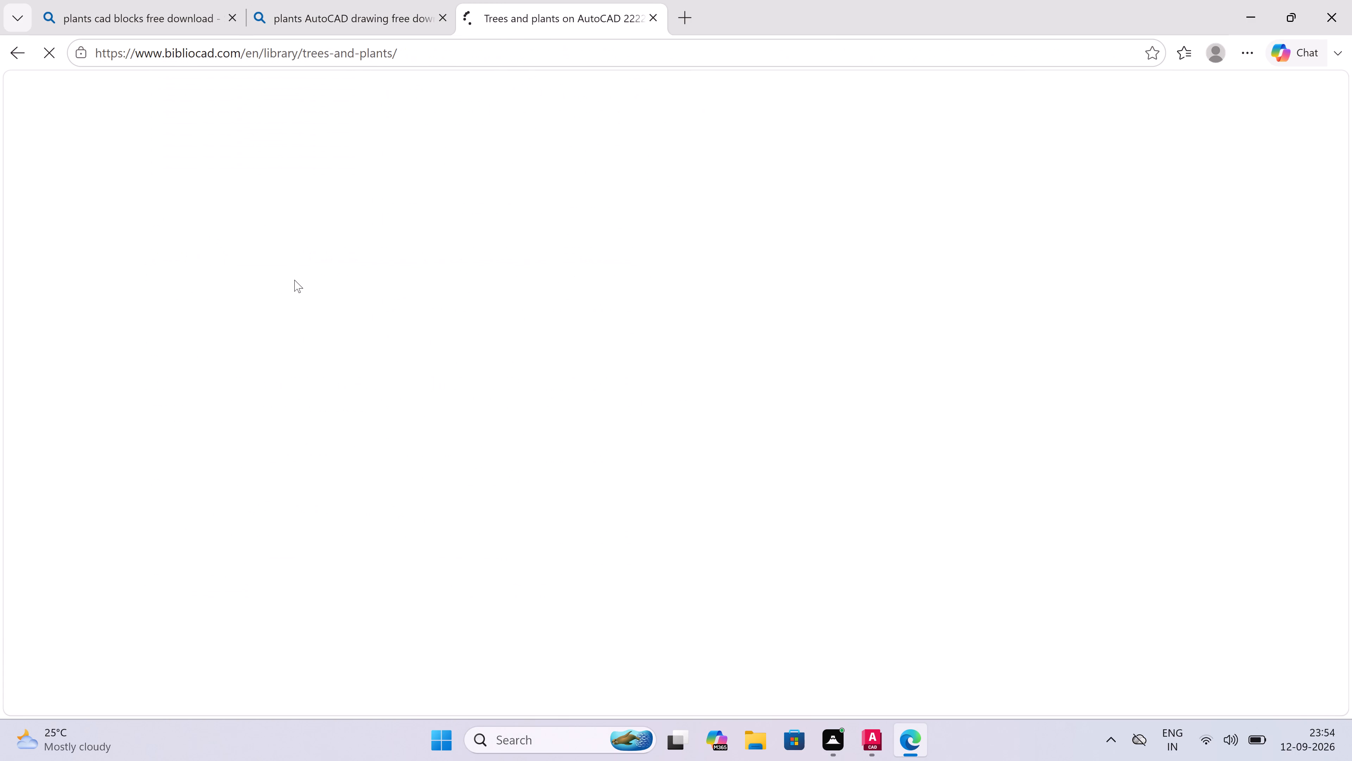
scroll(293, 279, "down", 1)
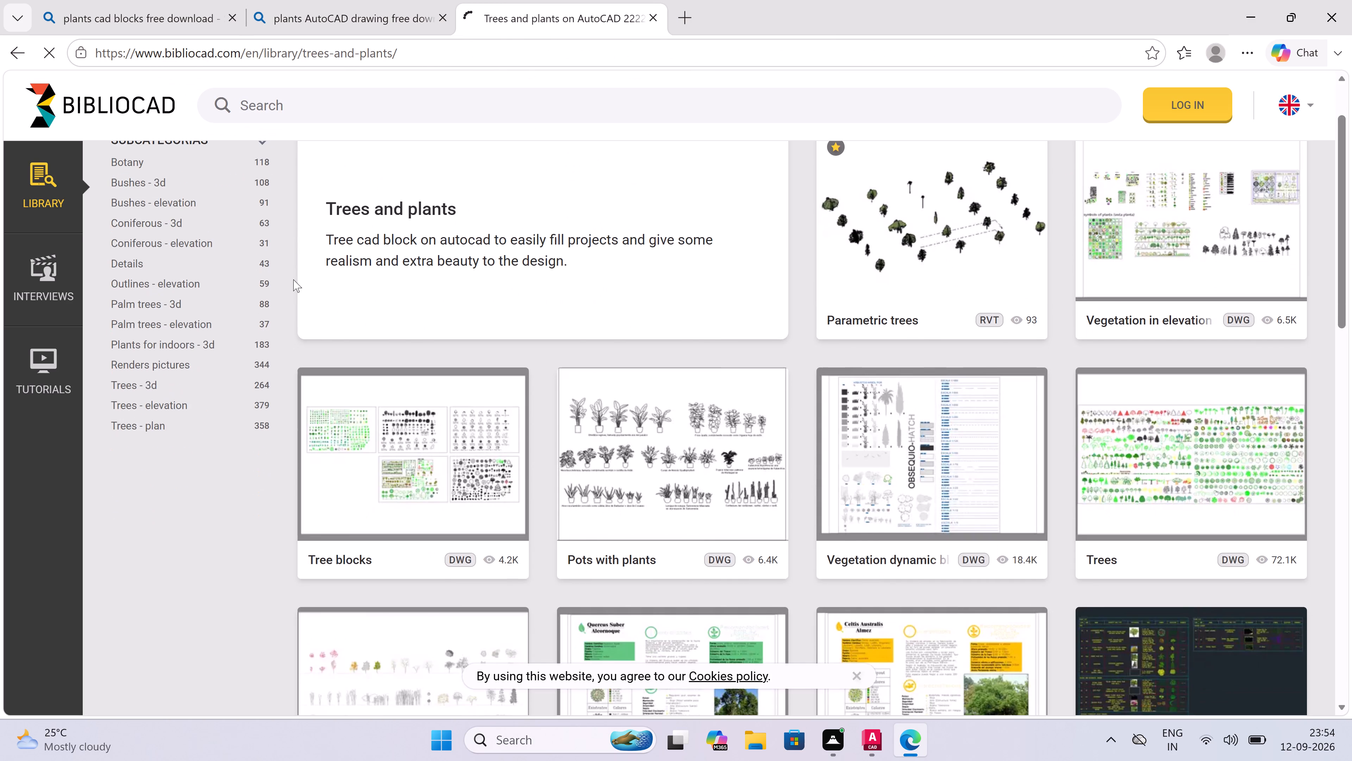
scroll(293, 279, "down", 7)
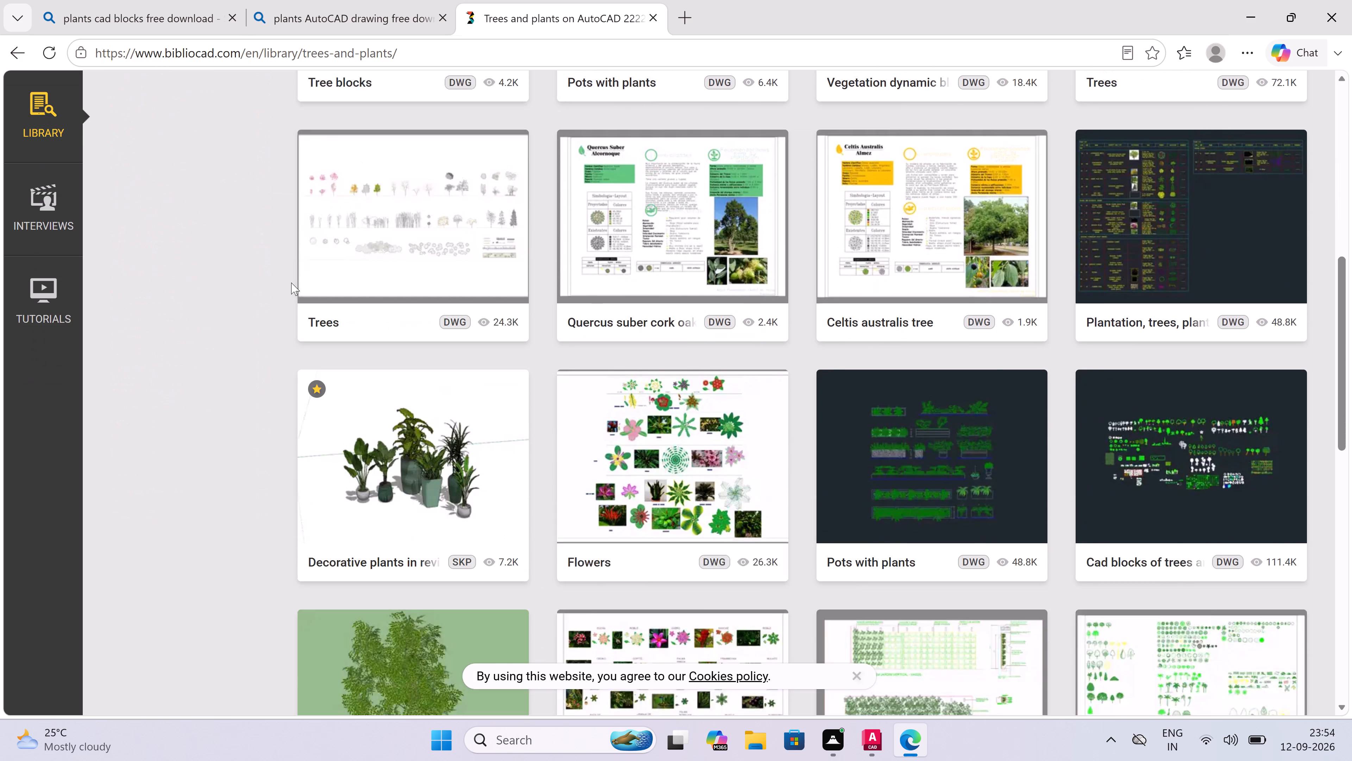
scroll(291, 283, "down", 4)
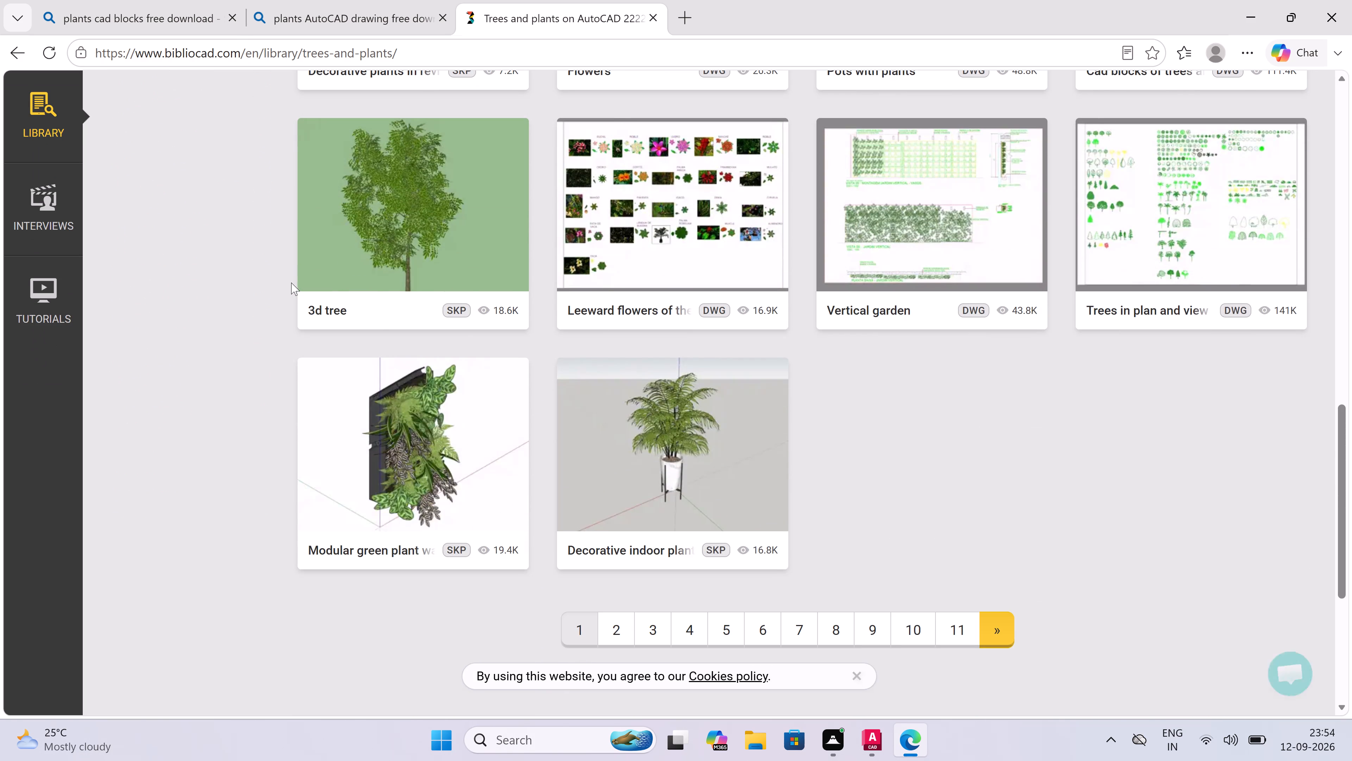
scroll(291, 283, "down", 2)
scroll(291, 283, "up", 2)
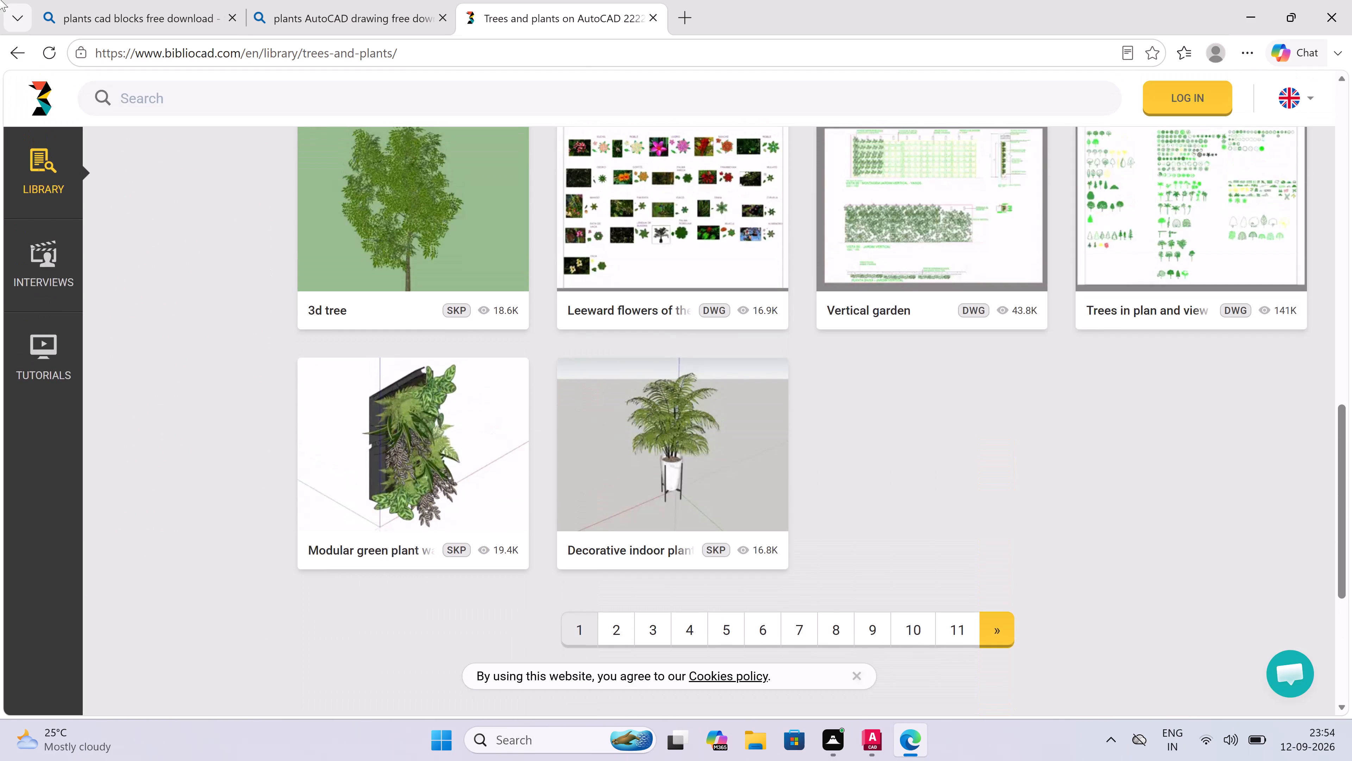
left_click(13, 52)
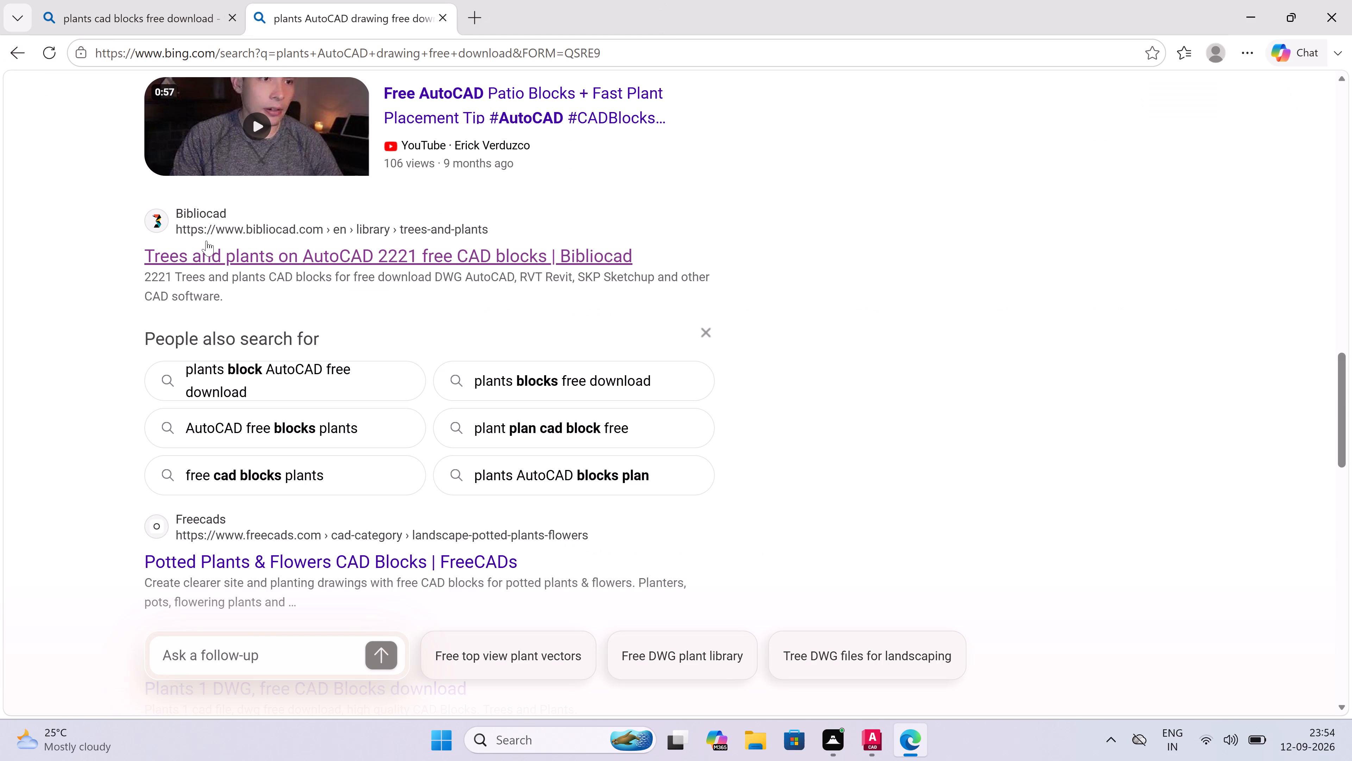
Open the DWG models result for Plants 1 and look through its drawings and the related AutoCAD models.
scroll(227, 273, "down", 4)
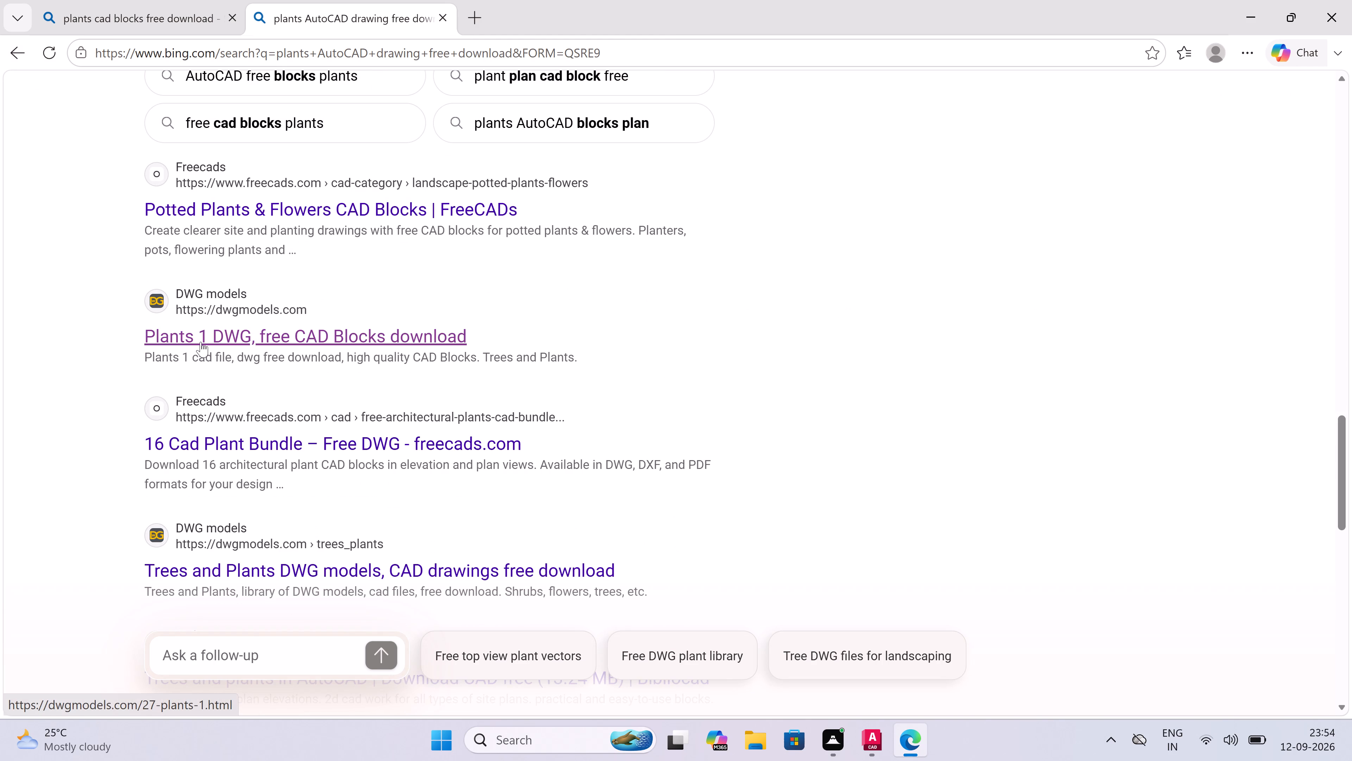
double_click(222, 338)
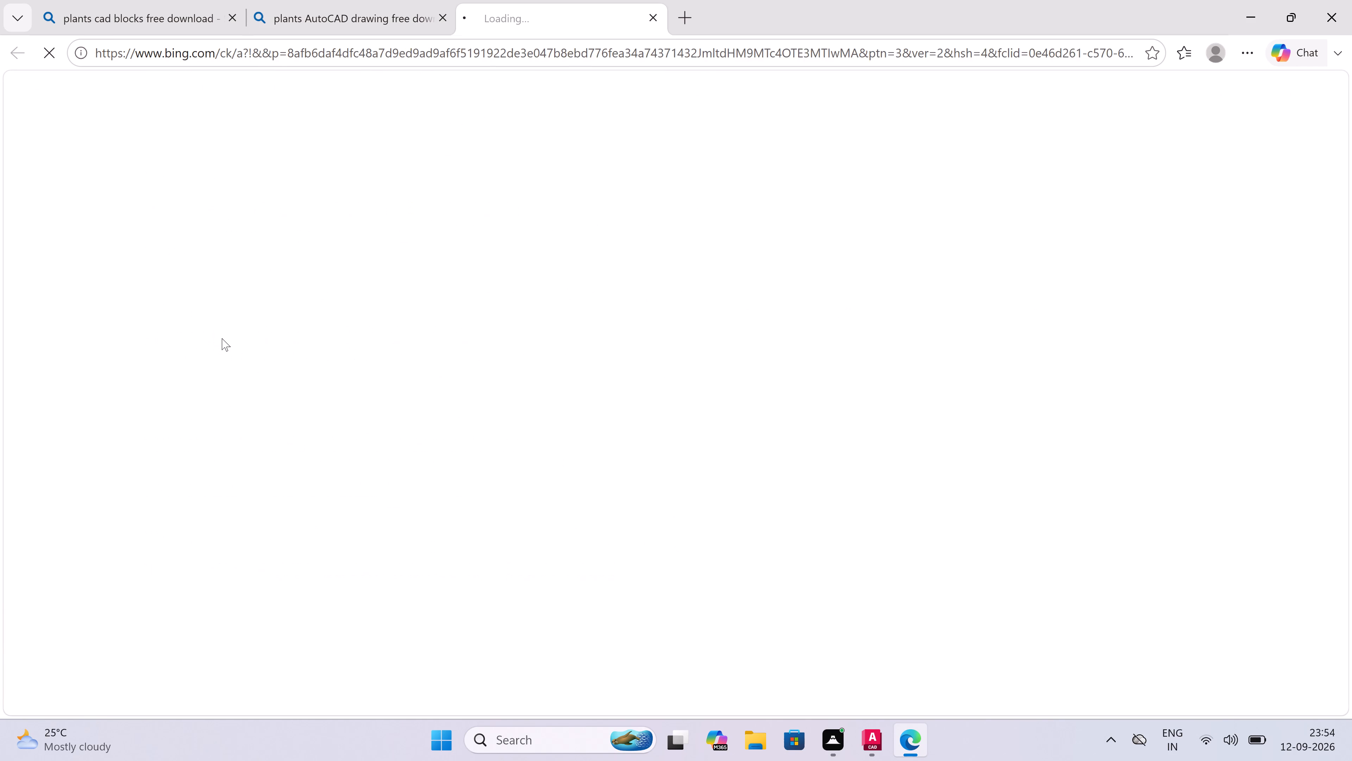
scroll(223, 332, "down", 2)
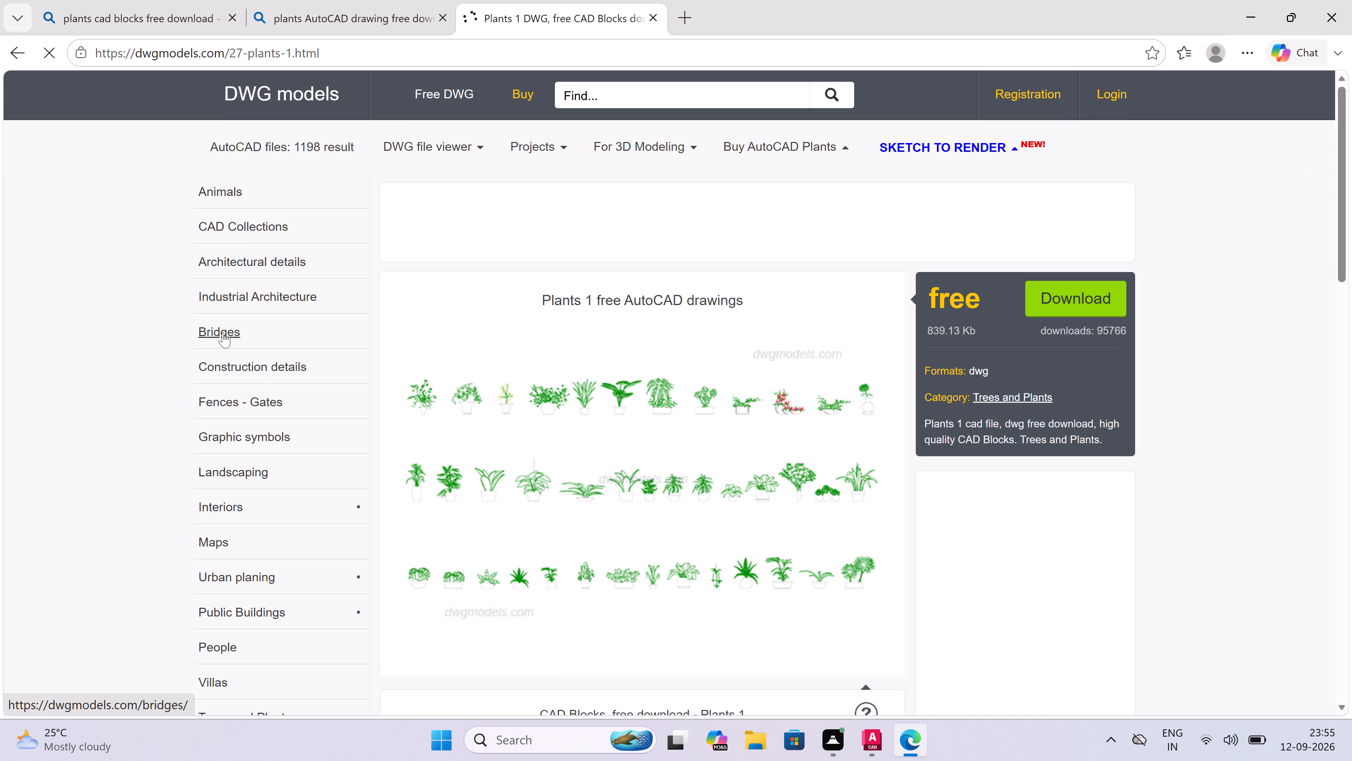
scroll(223, 332, "down", 6)
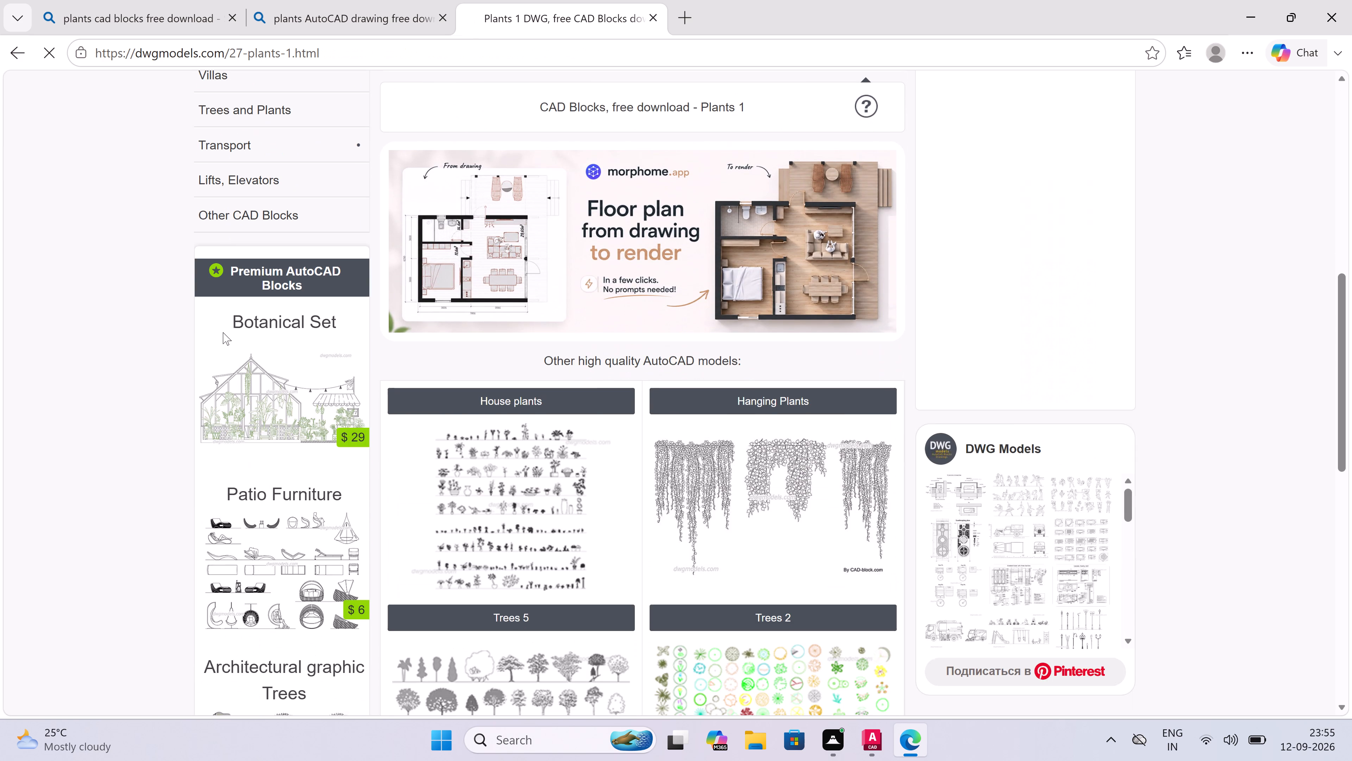
scroll(223, 332, "down", 2)
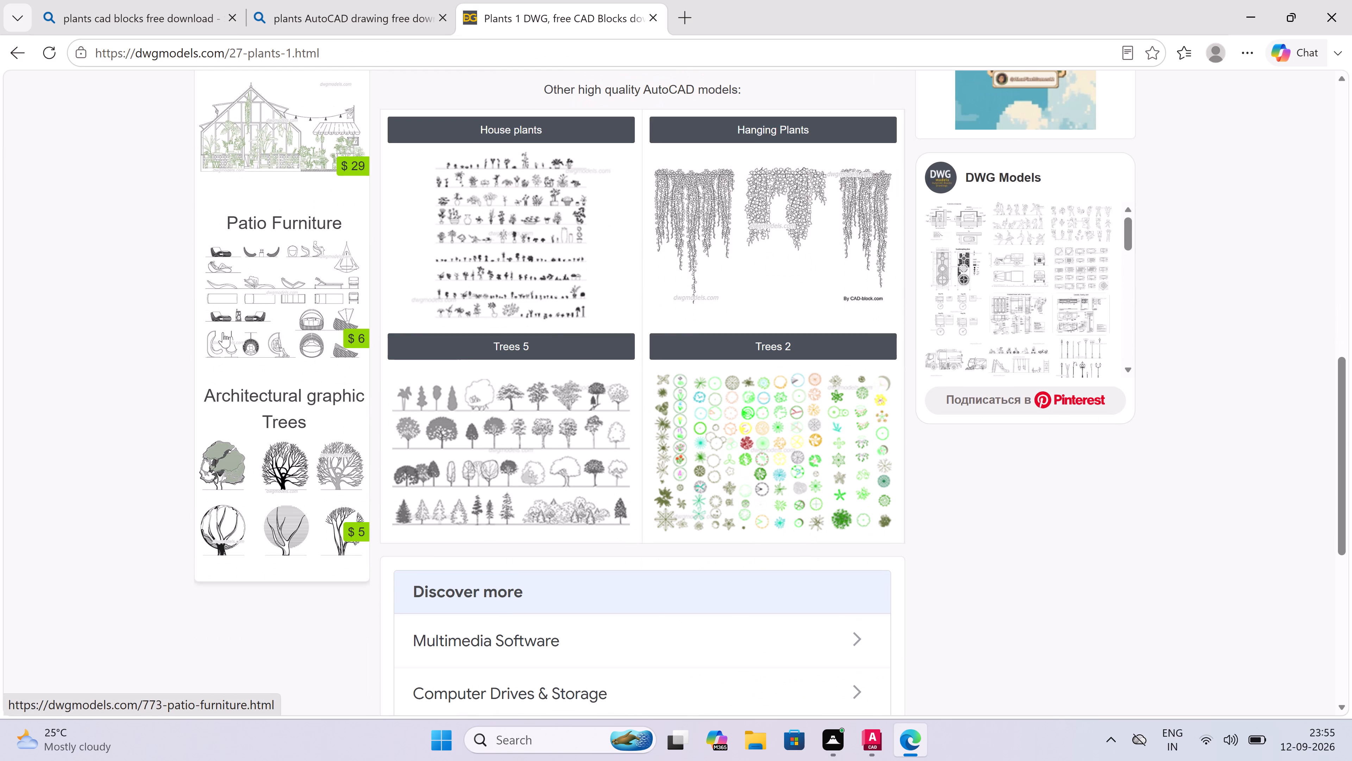
Open the related Trees 5 set and look over its tree elevations and the other tree sets offered with it.
left_click(499, 443)
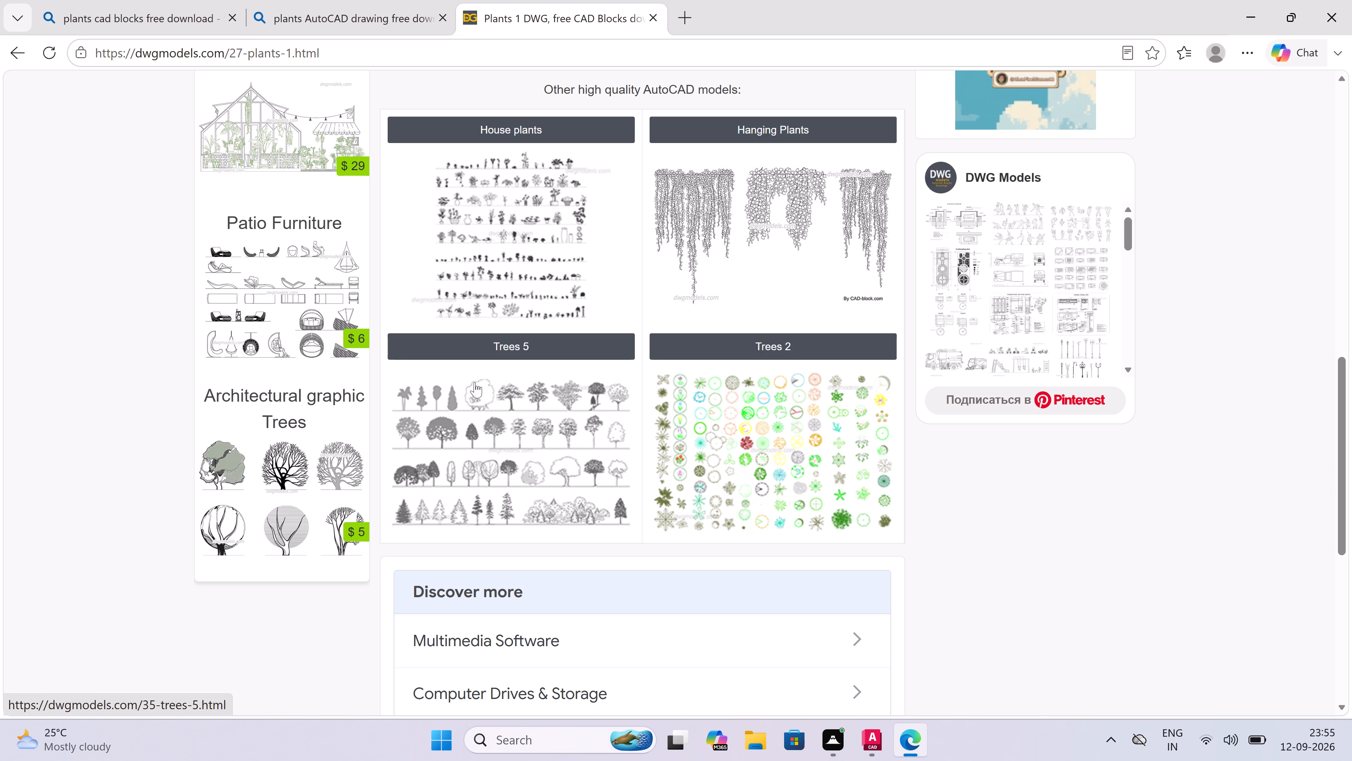
double_click(552, 408)
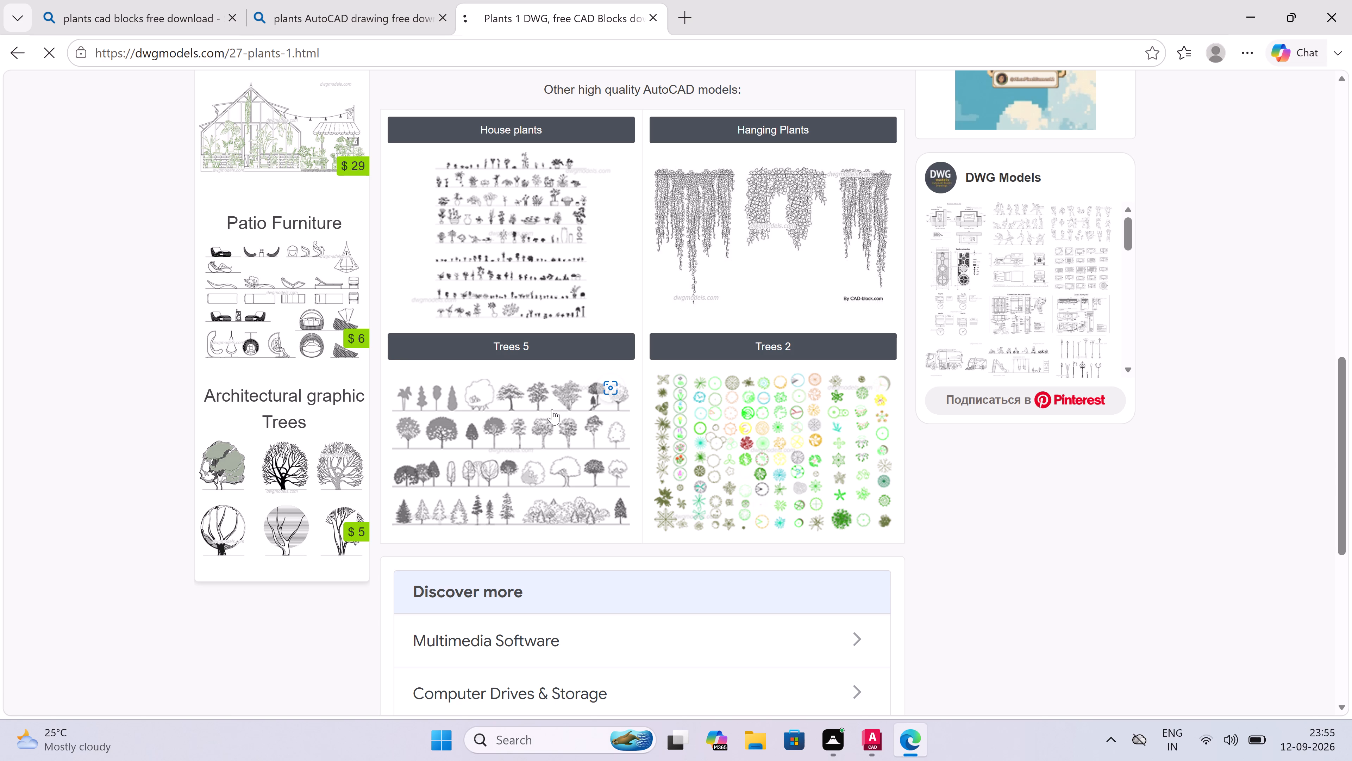
scroll(493, 371, "down", 3)
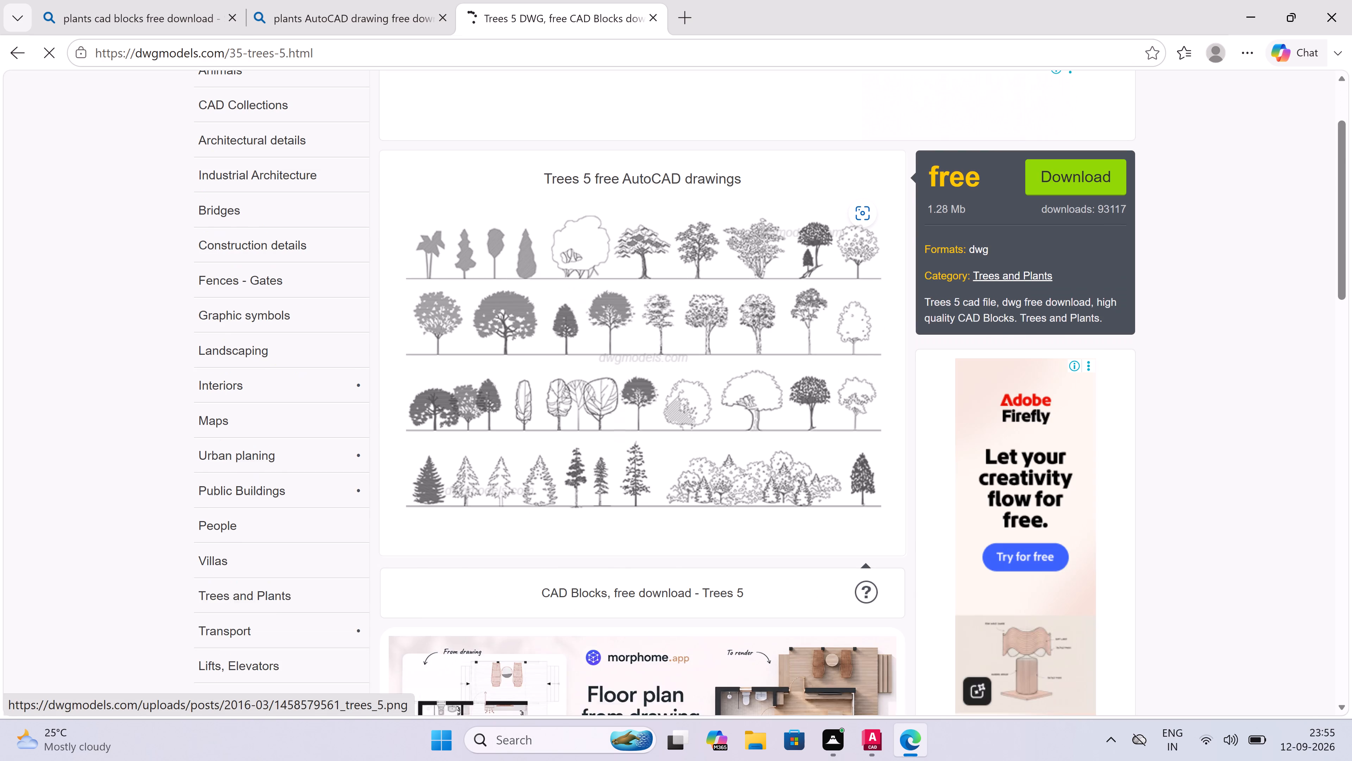
scroll(550, 343, "up", 2)
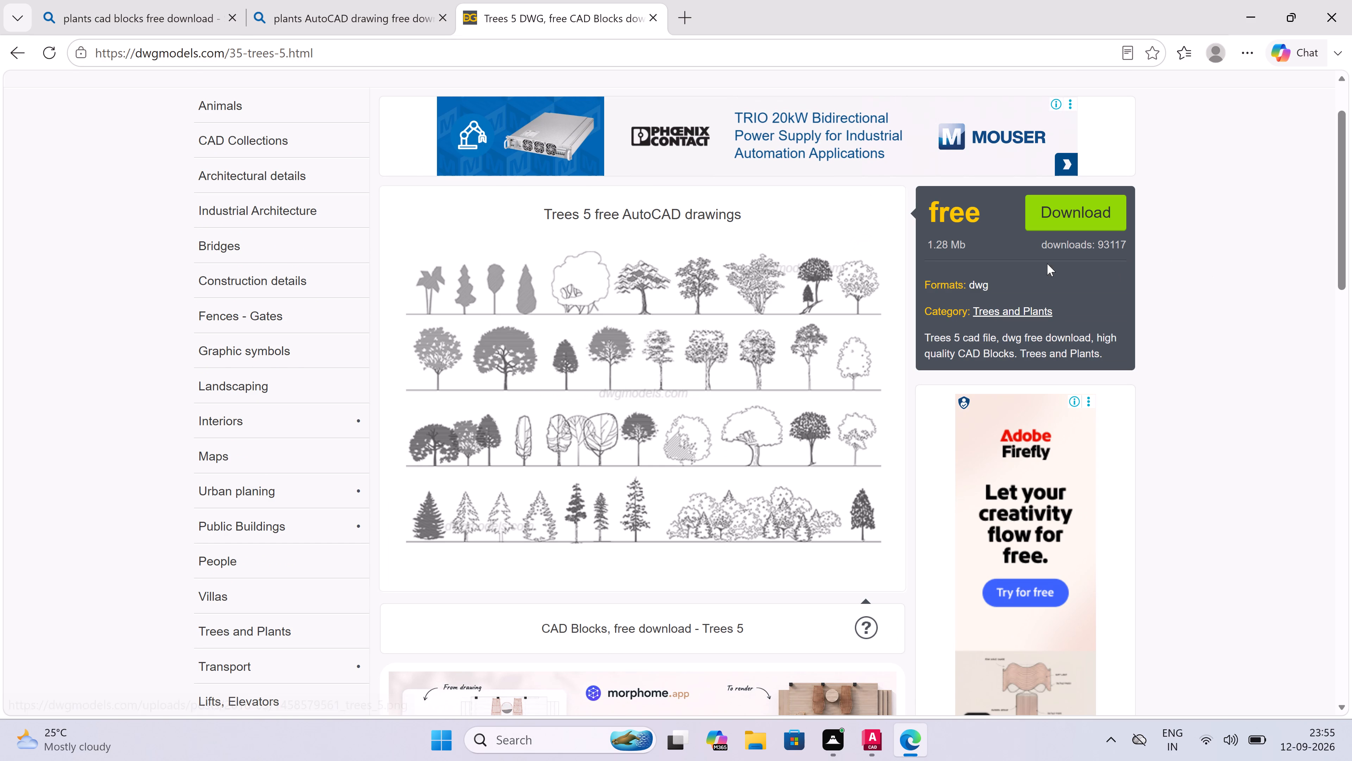
scroll(533, 356, "down", 9)
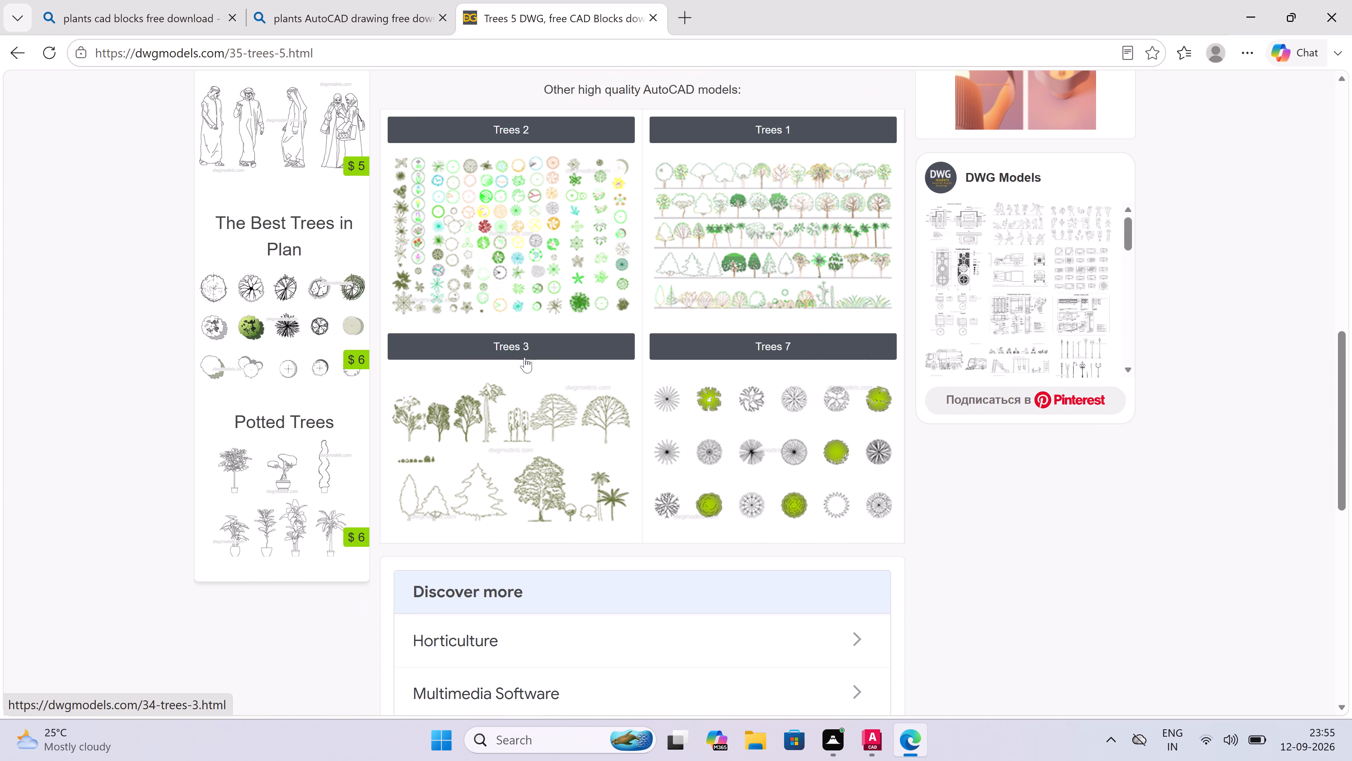
scroll(498, 392, "down", 4)
scroll(497, 392, "up", 5)
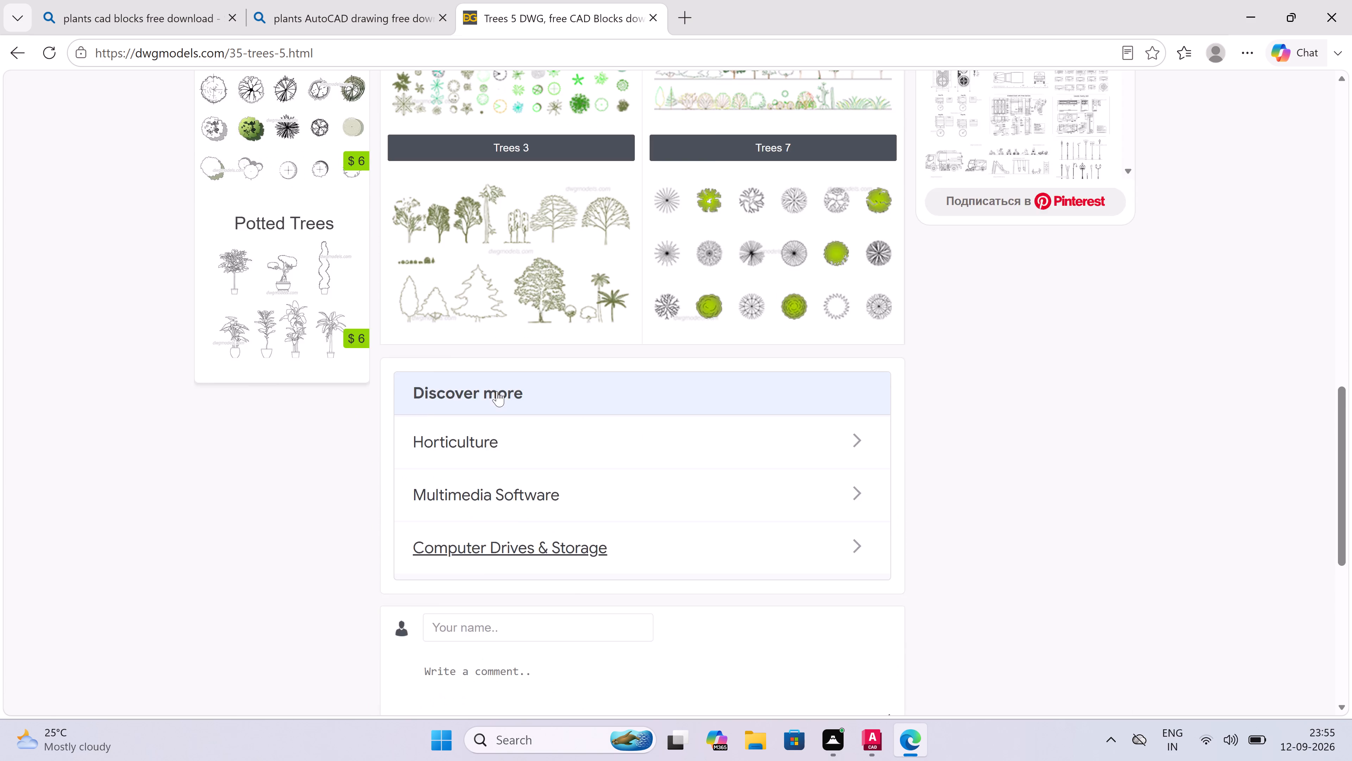
scroll(581, 370, "up", 7)
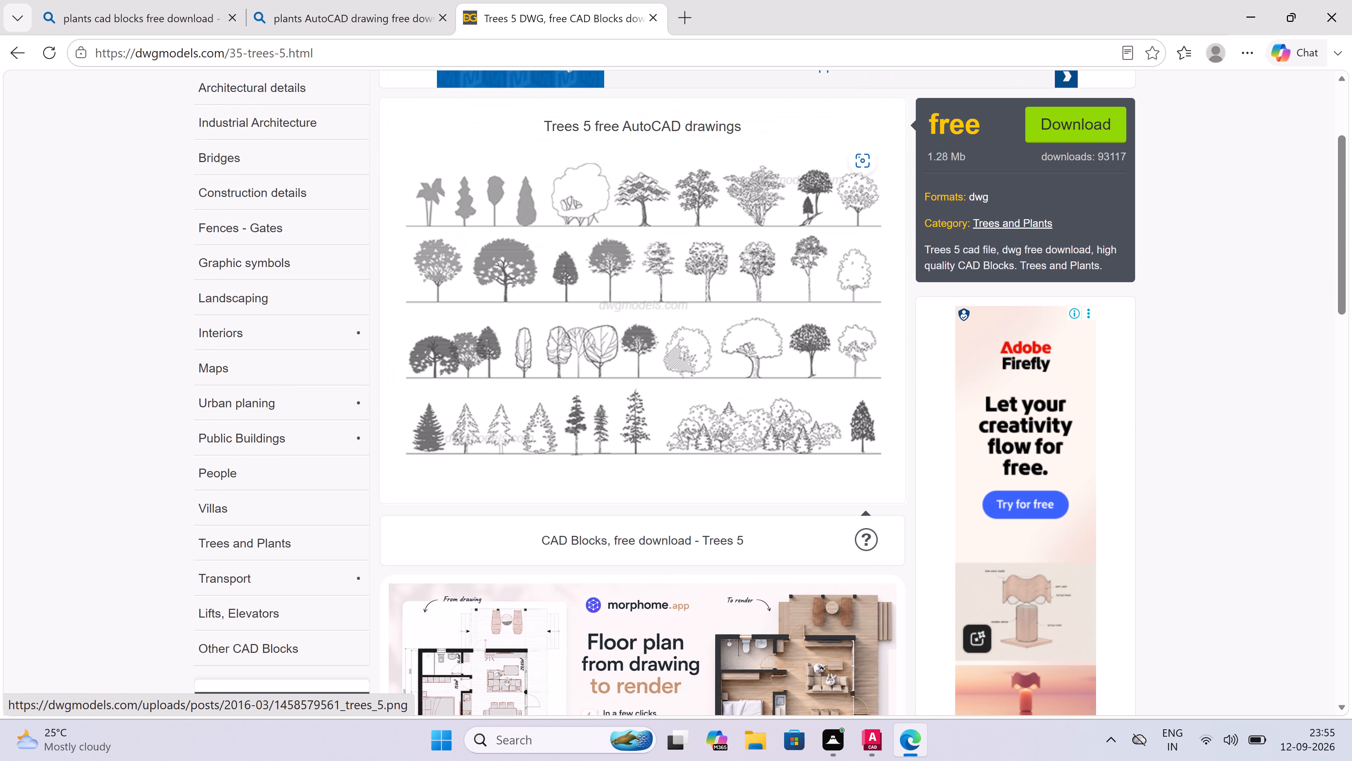
Download the free Trees 5 drawing and open trees_5.dwg in AutoCAD.
left_click(1072, 129)
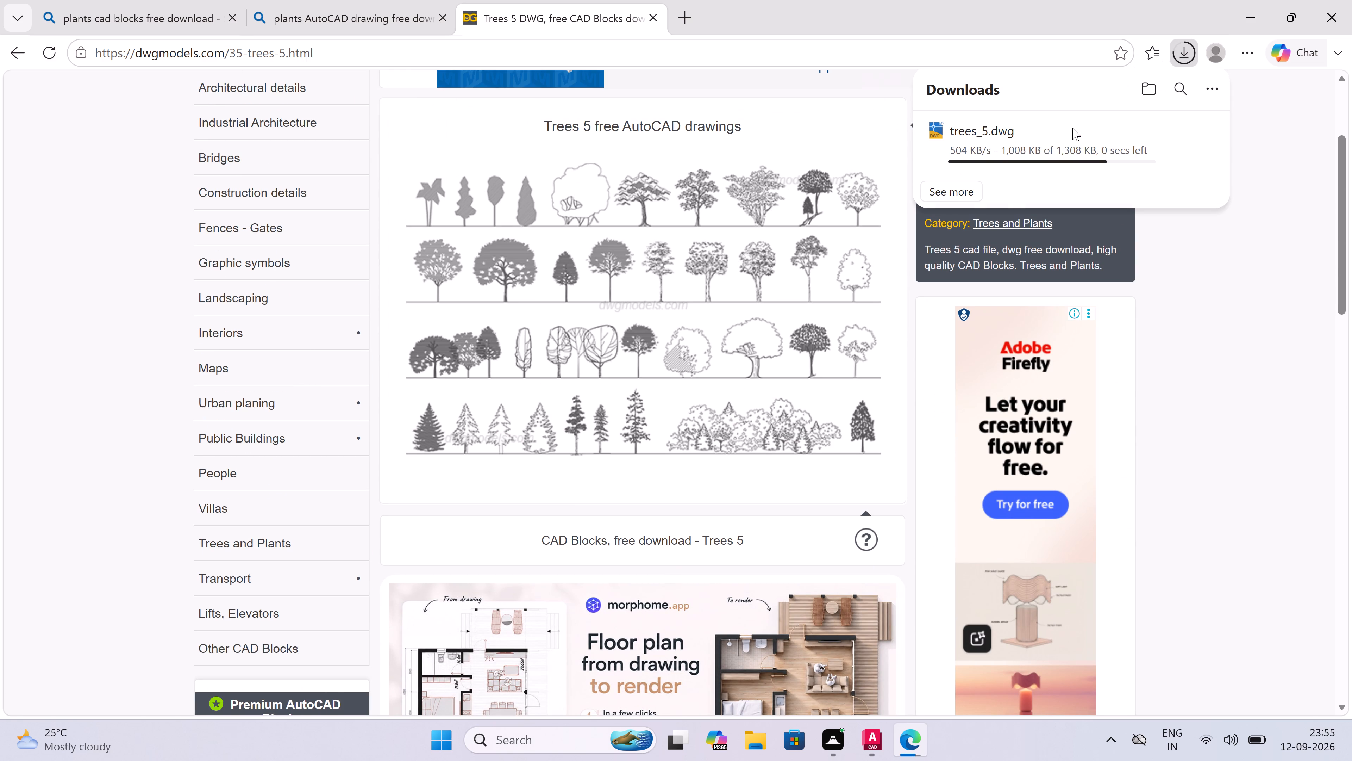
double_click(1066, 135)
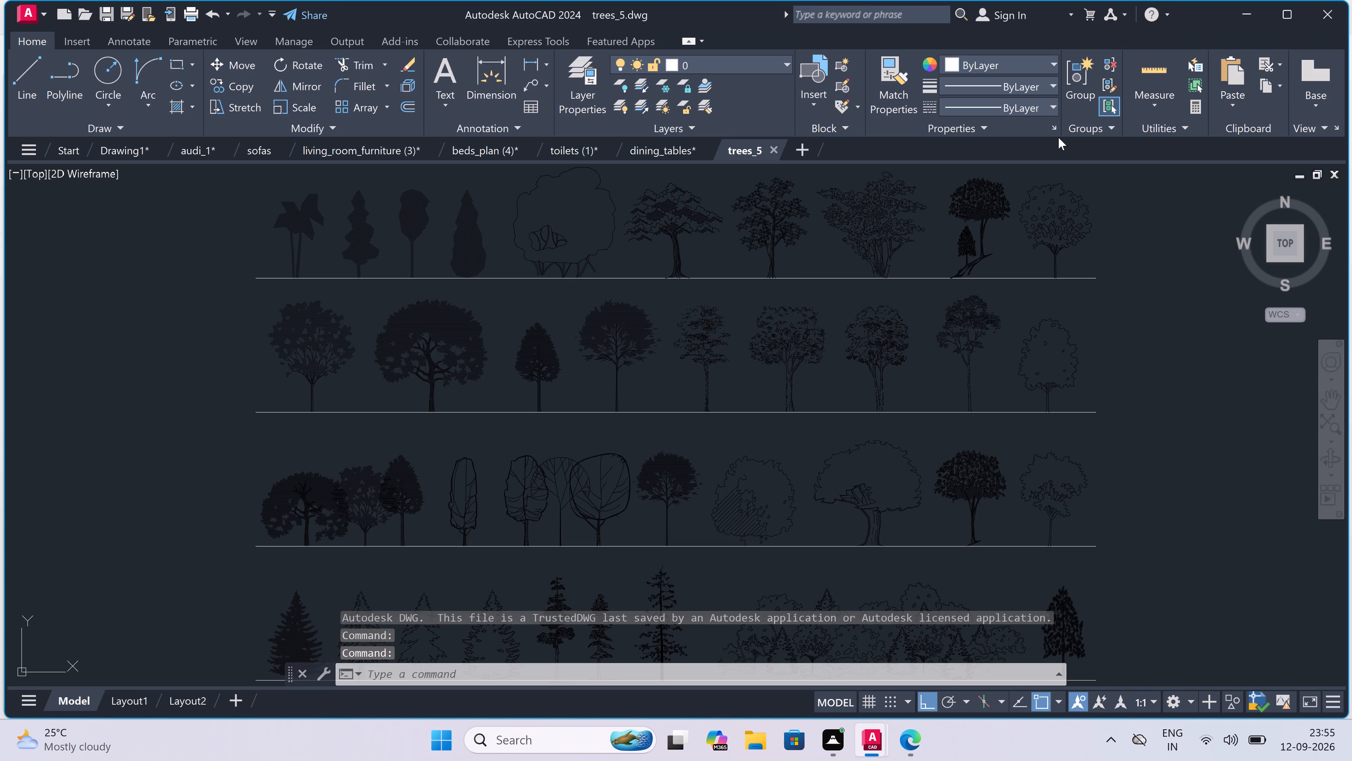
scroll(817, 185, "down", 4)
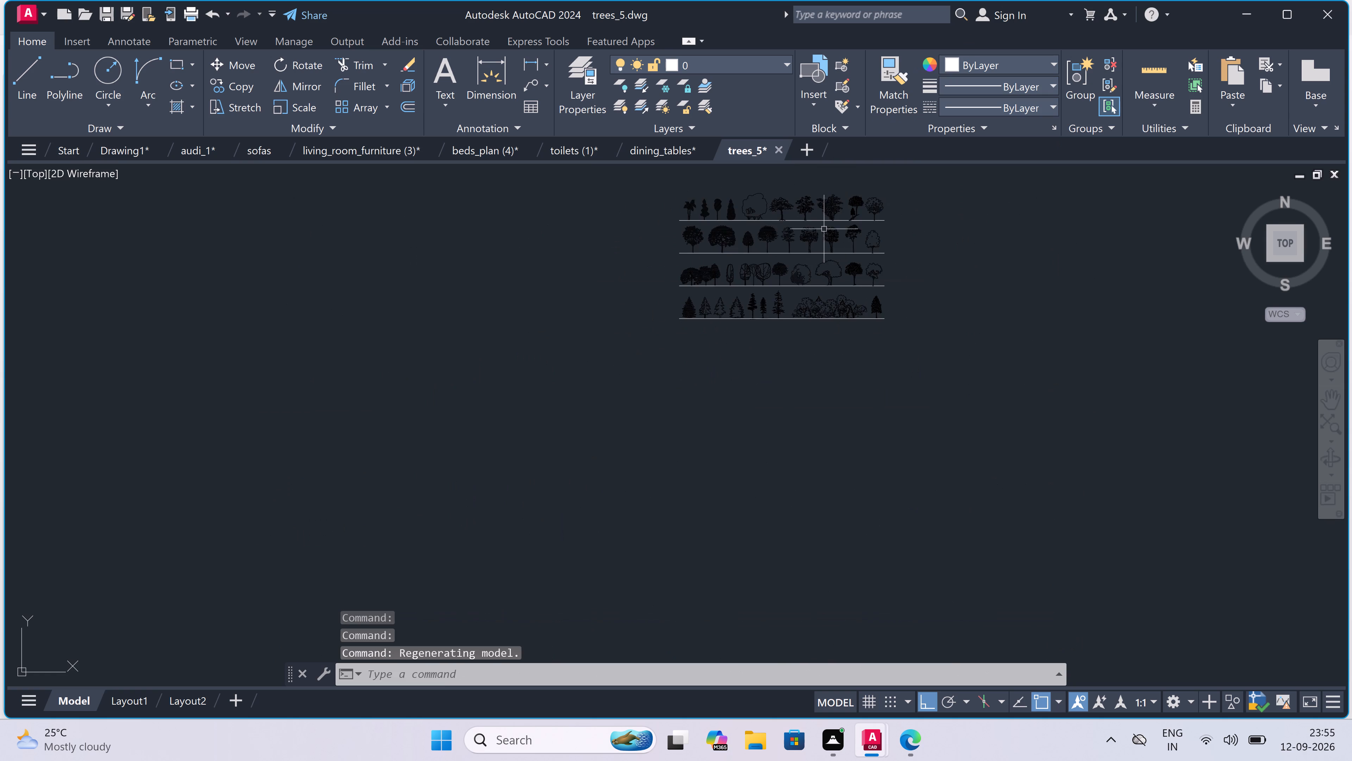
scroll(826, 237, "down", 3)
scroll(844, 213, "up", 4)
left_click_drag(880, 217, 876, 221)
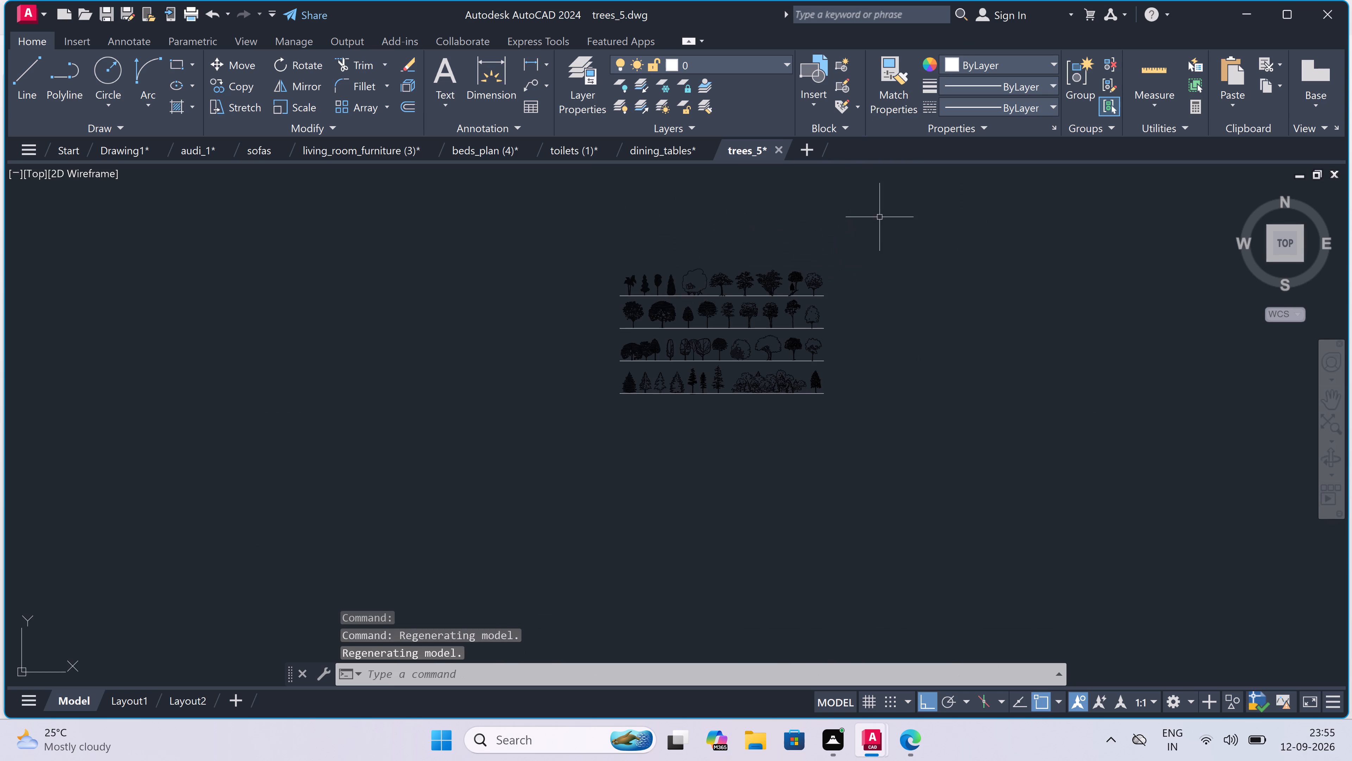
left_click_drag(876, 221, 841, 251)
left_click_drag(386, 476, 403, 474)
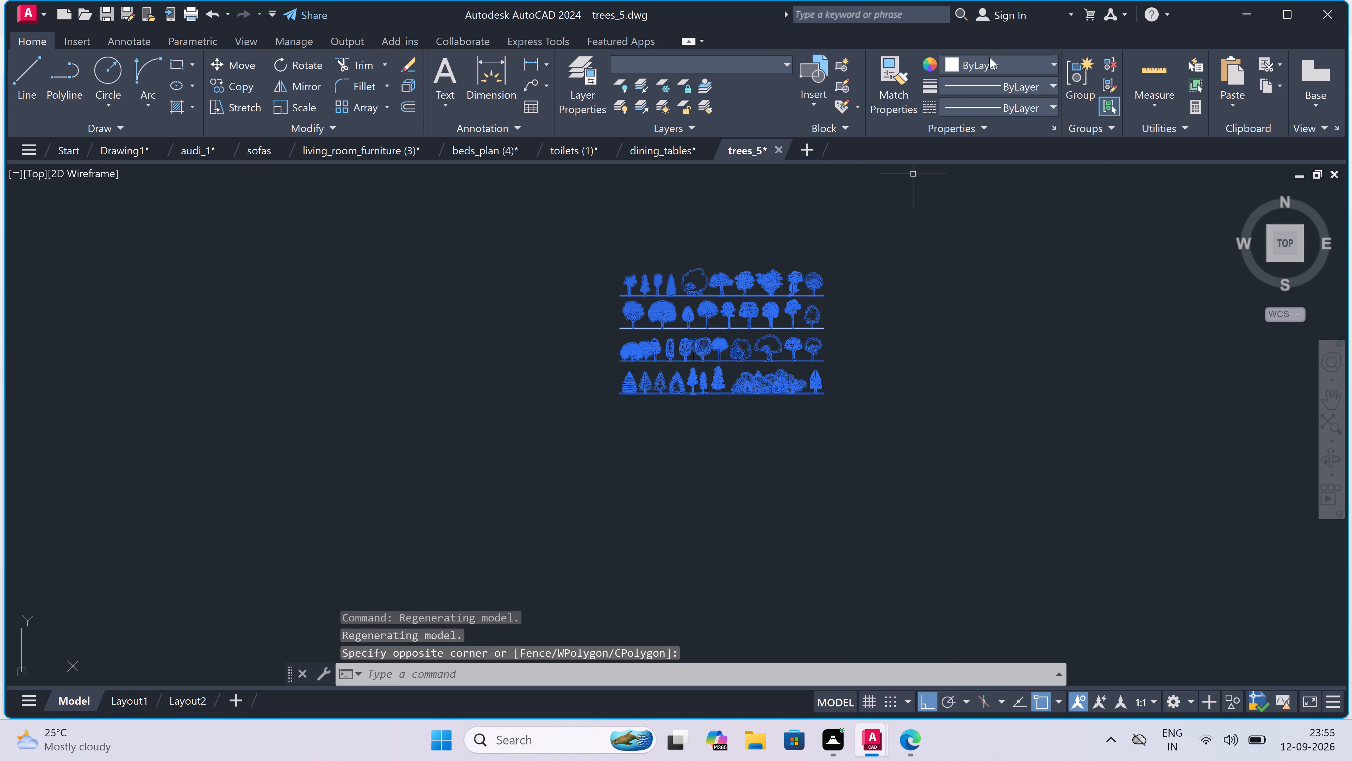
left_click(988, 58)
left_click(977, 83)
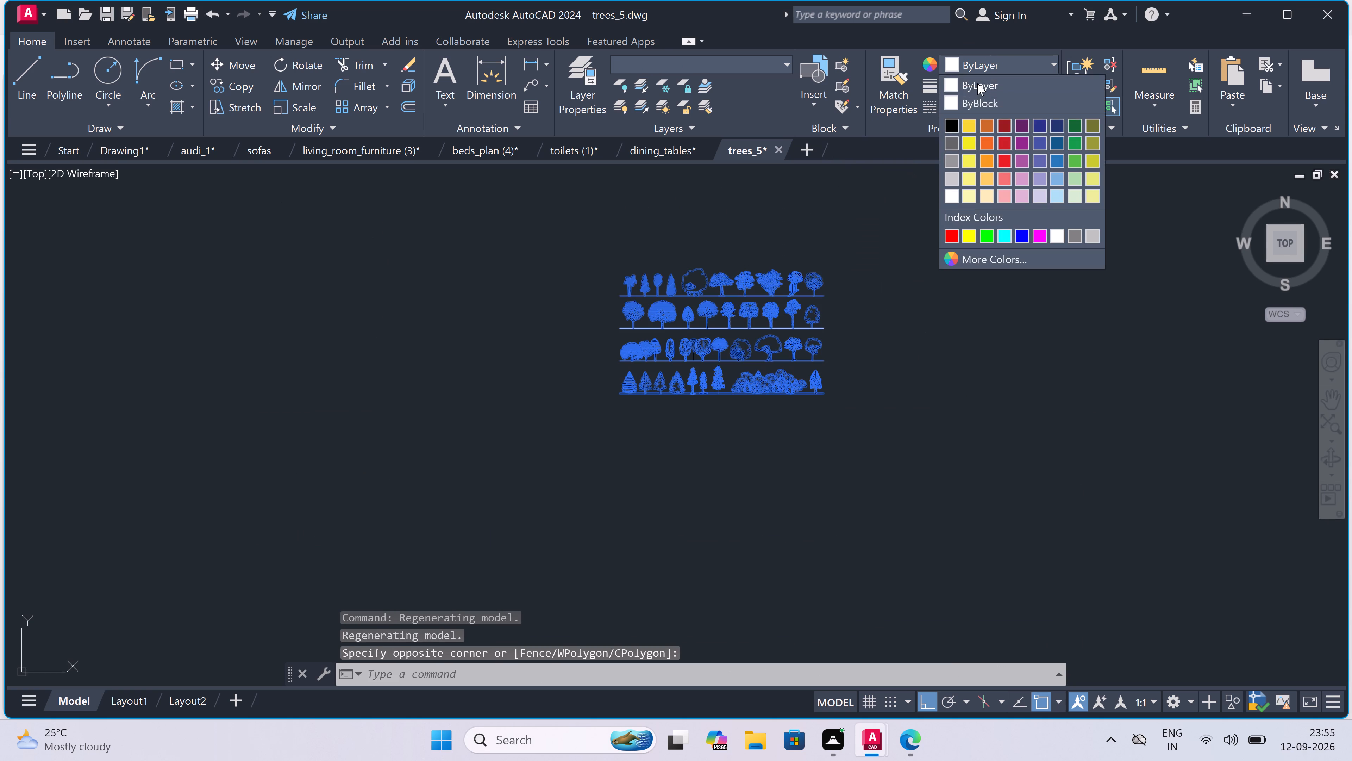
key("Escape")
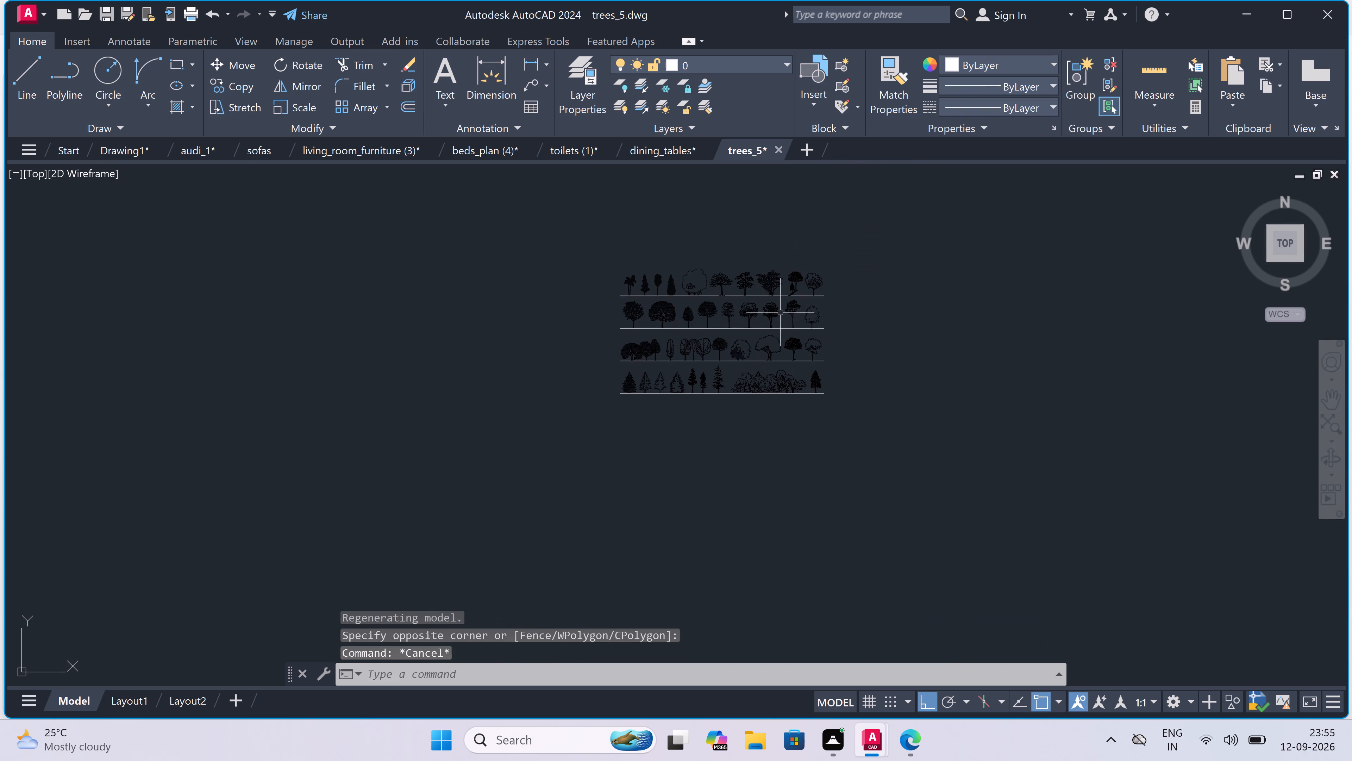
Set the colour of all four rows of trees to green 19,155,72.
scroll(807, 291, "up", 3)
scroll(815, 288, "down", 2)
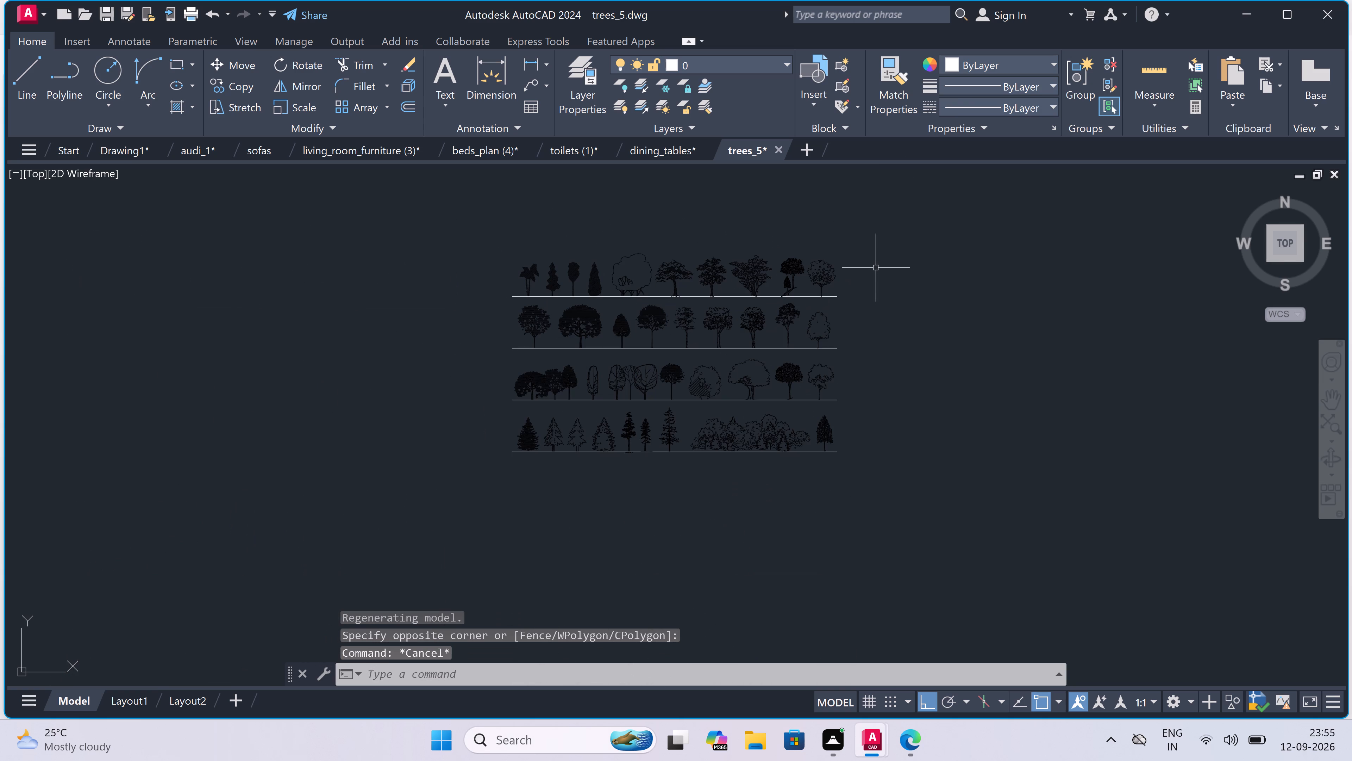
left_click_drag(878, 250, 834, 268)
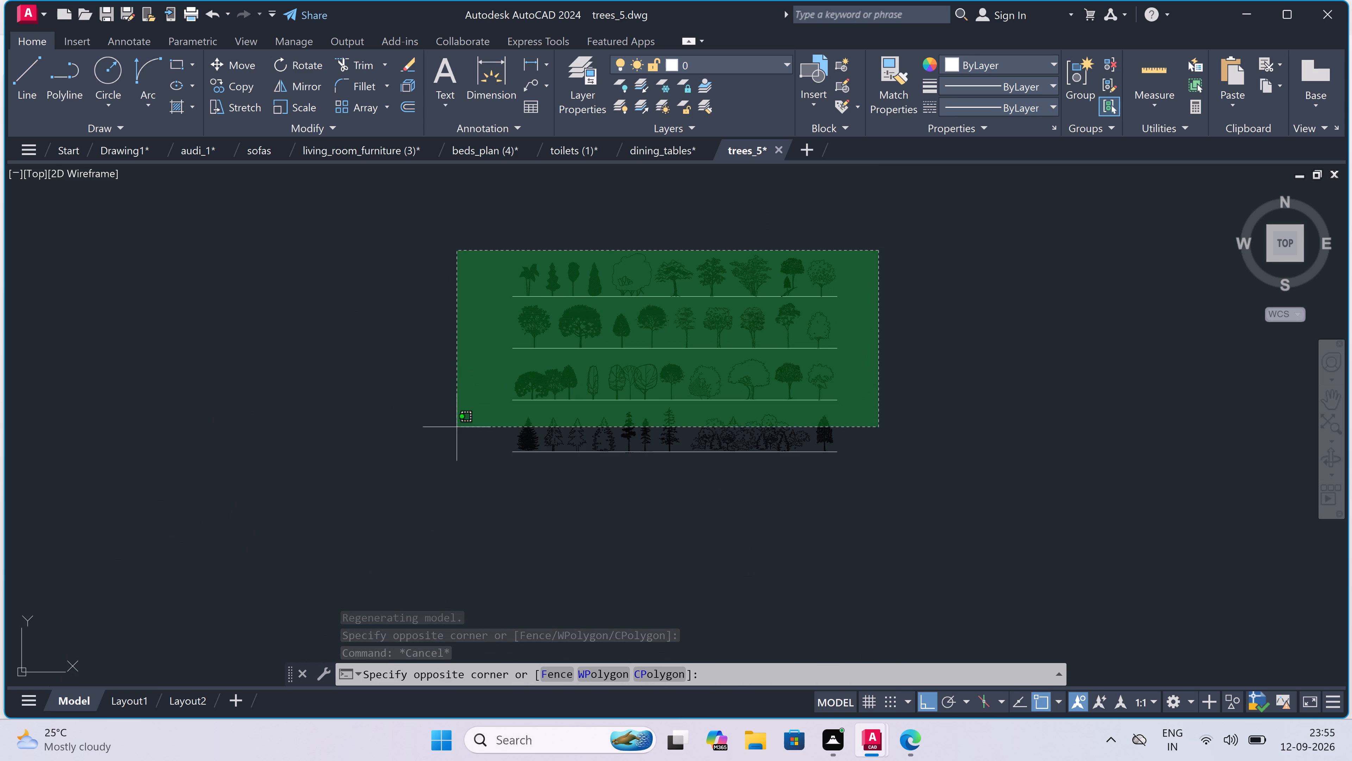
left_click(449, 454)
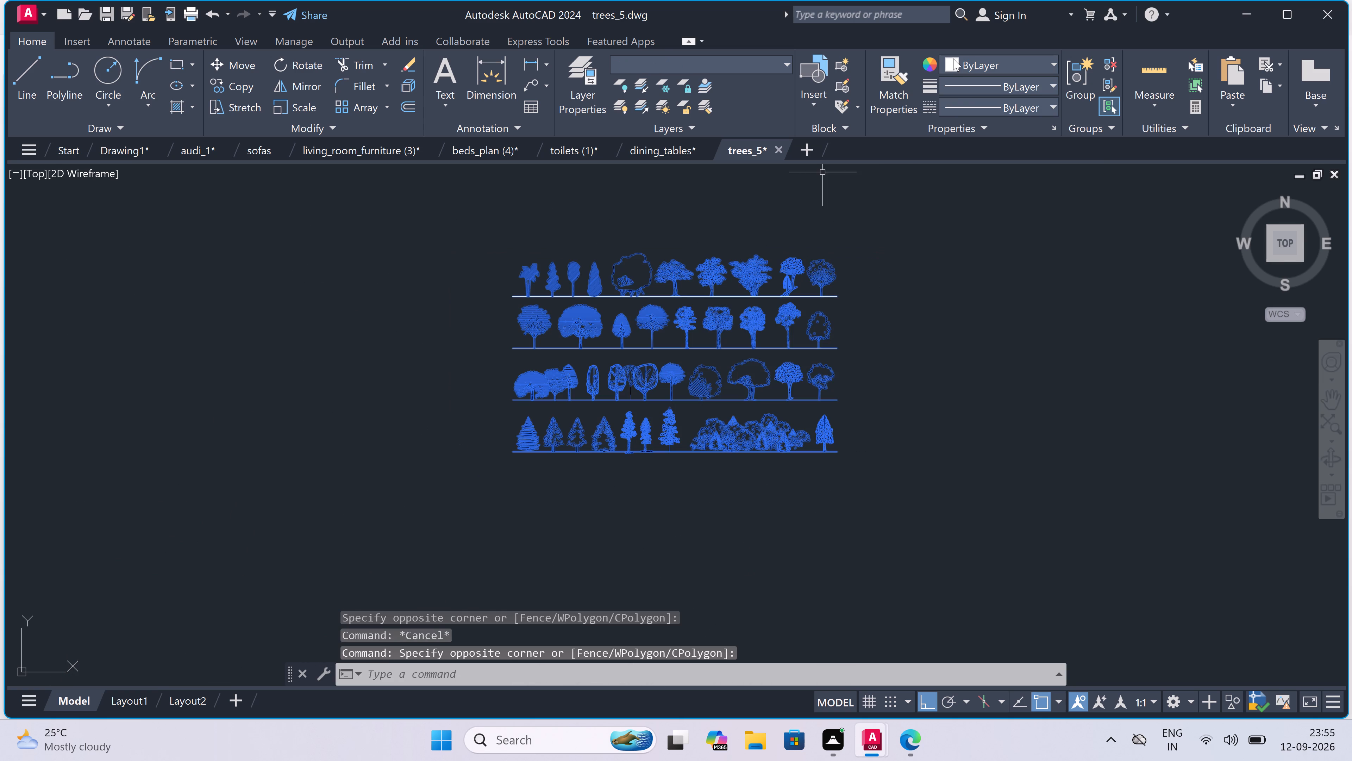
left_click(953, 58)
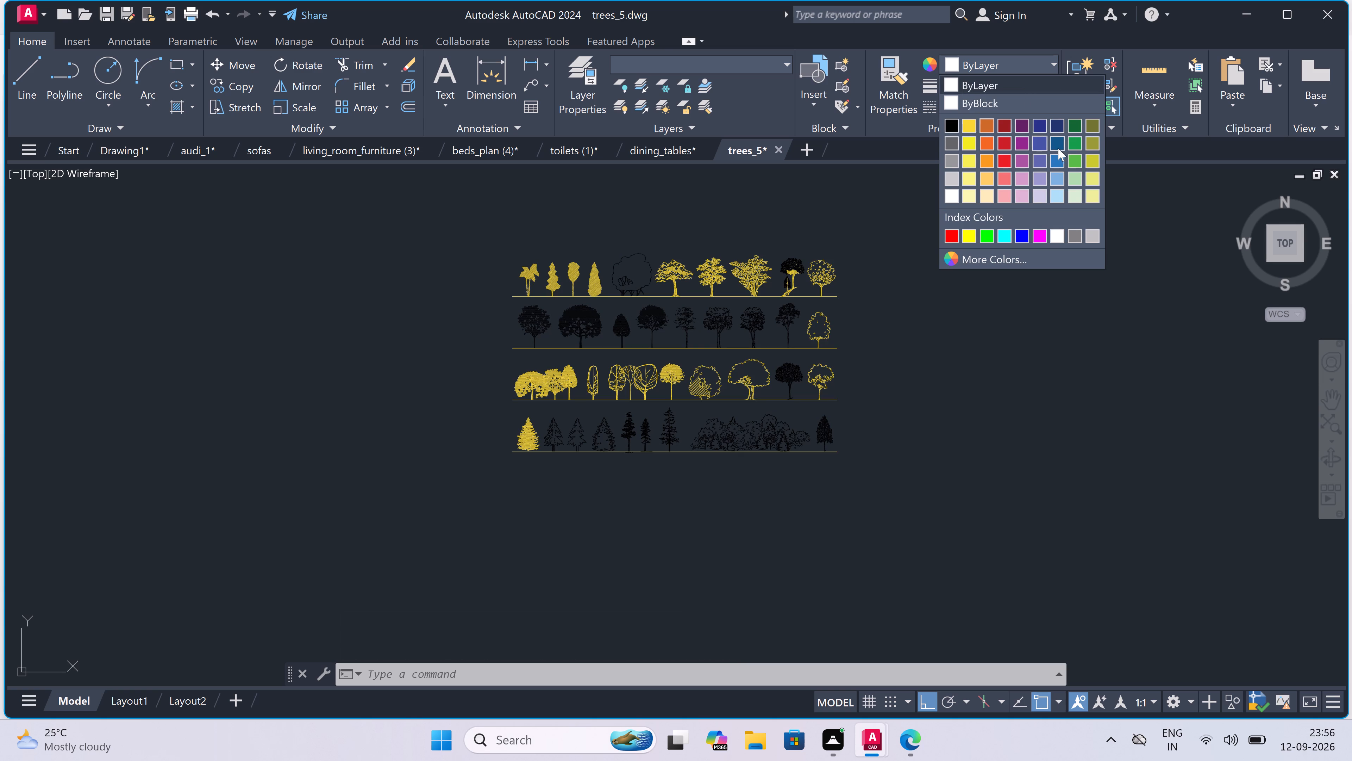
left_click(1076, 141)
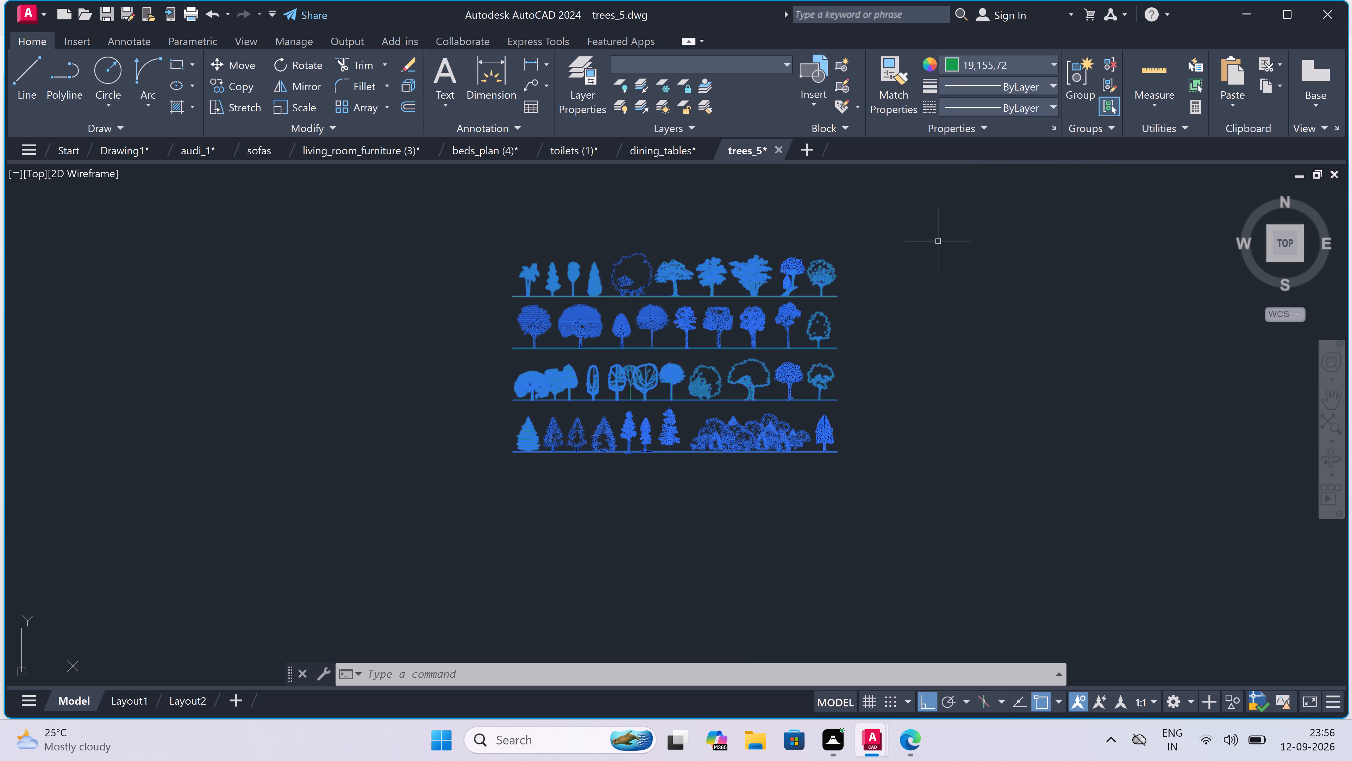
key("Escape")
Copy the leafy broadleaf tree in the top row and the solid fir at the start of the bottom row to the clipboard.
scroll(857, 287, "up", 2)
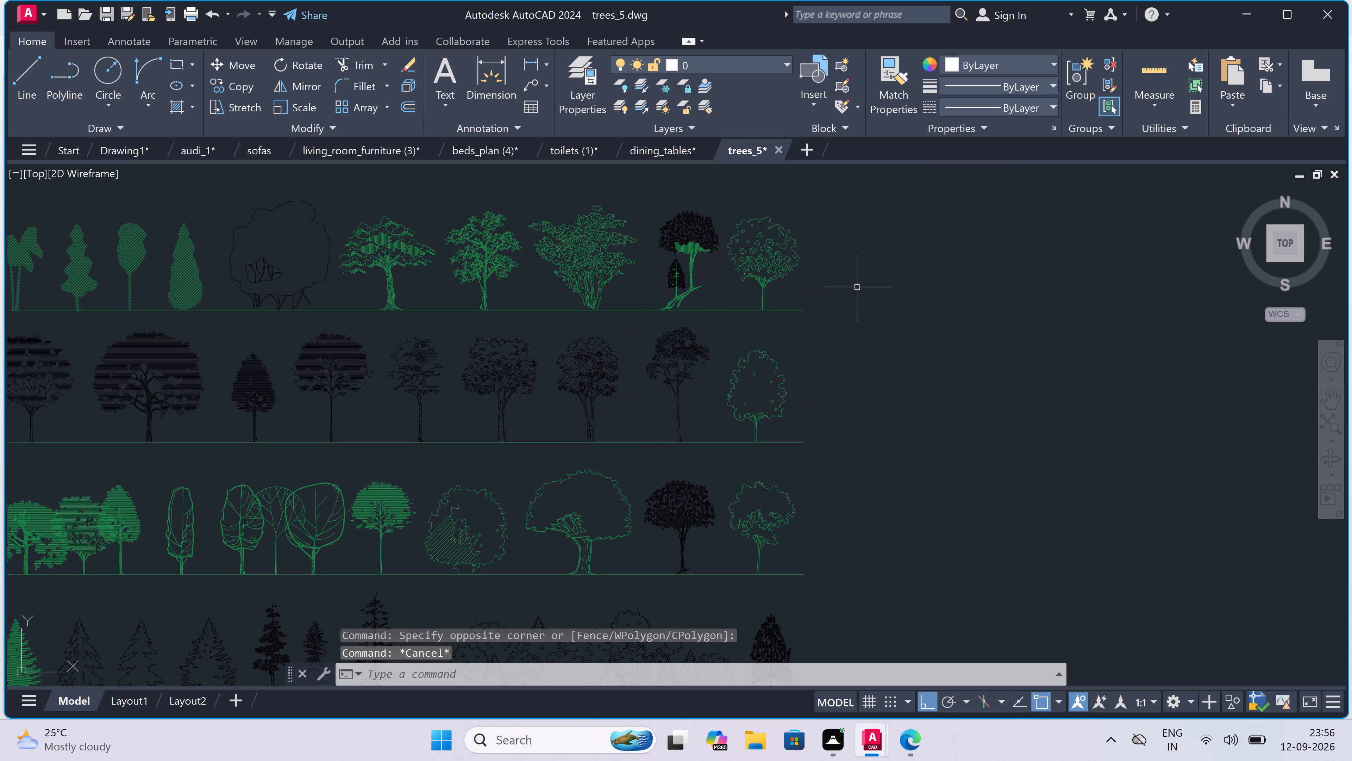
scroll(857, 287, "down", 2)
scroll(636, 262, "up", 2)
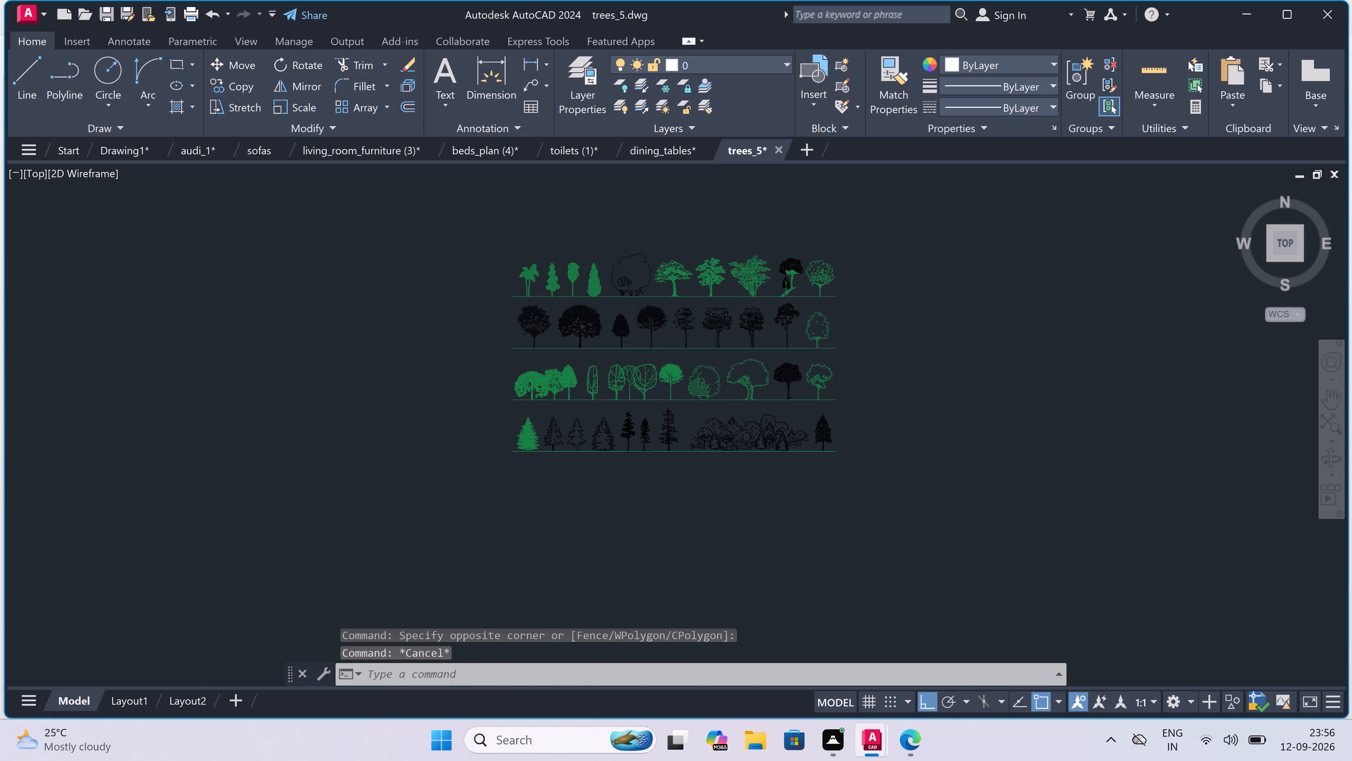
scroll(666, 265, "down", 1)
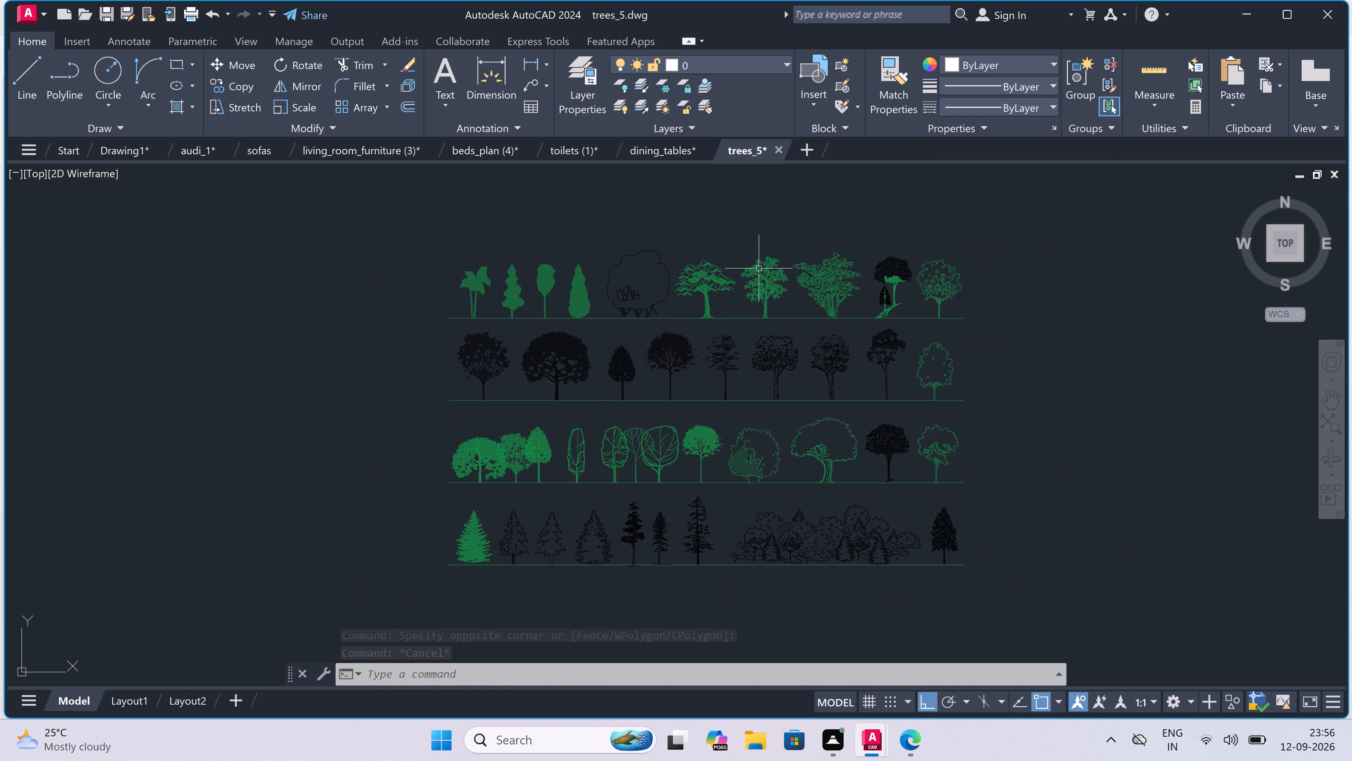
scroll(769, 268, "up", 2)
scroll(804, 251, "up", 2)
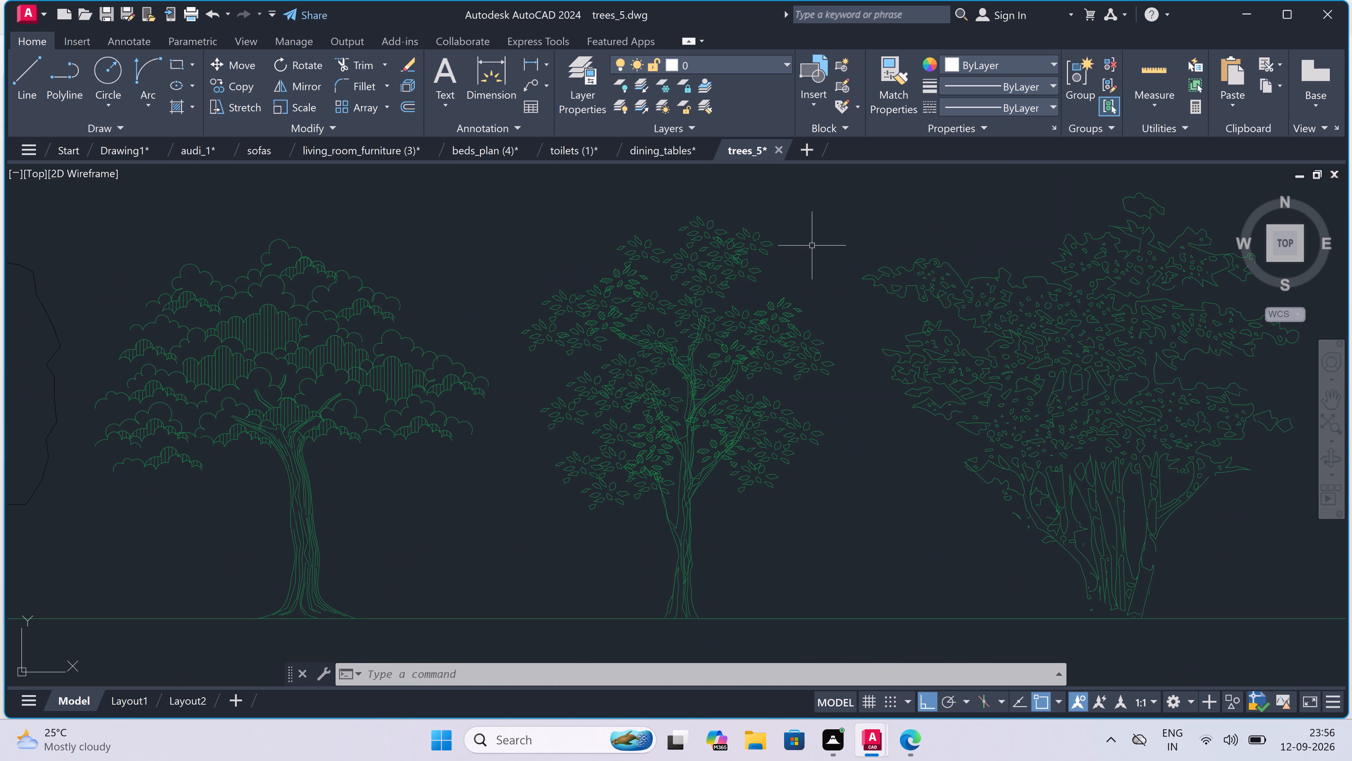
left_click_drag(845, 204, 809, 230)
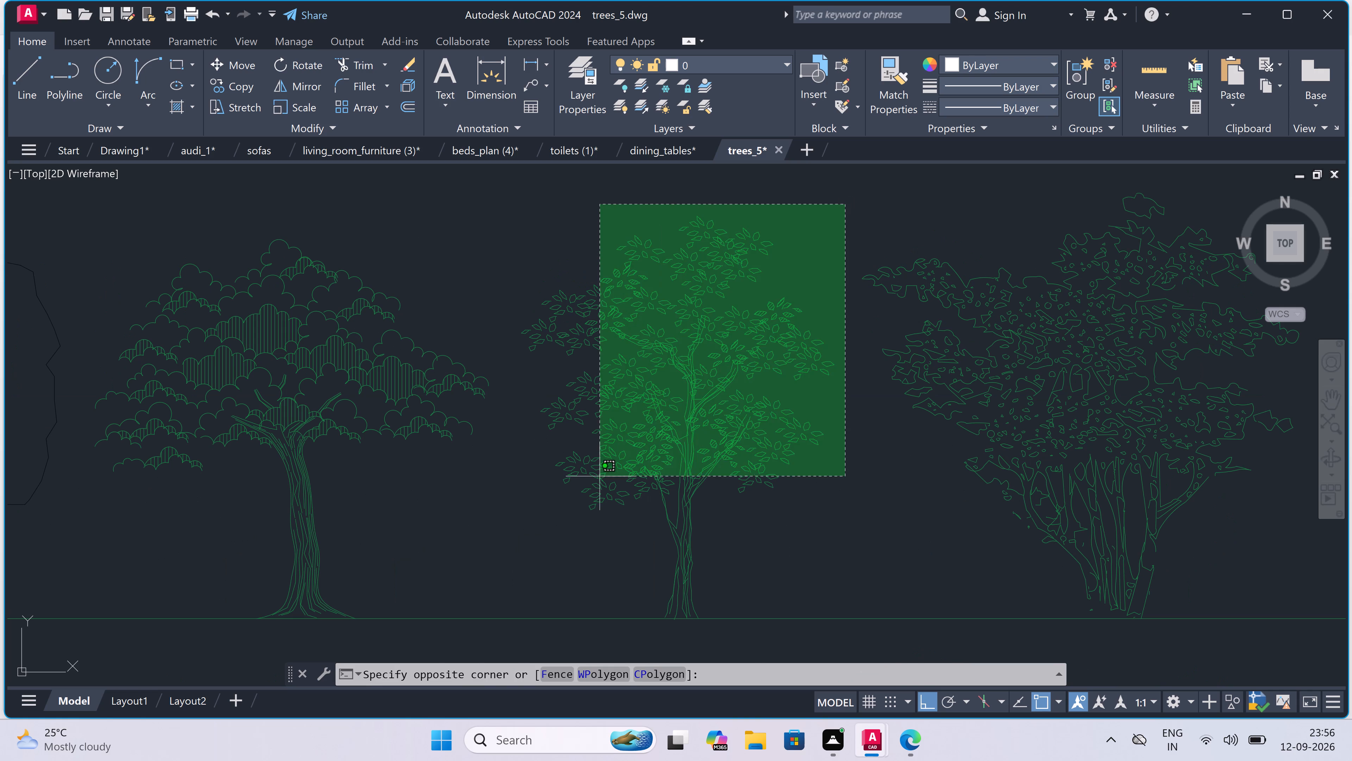
scroll(597, 473, "down", 1)
scroll(568, 501, "up", 3)
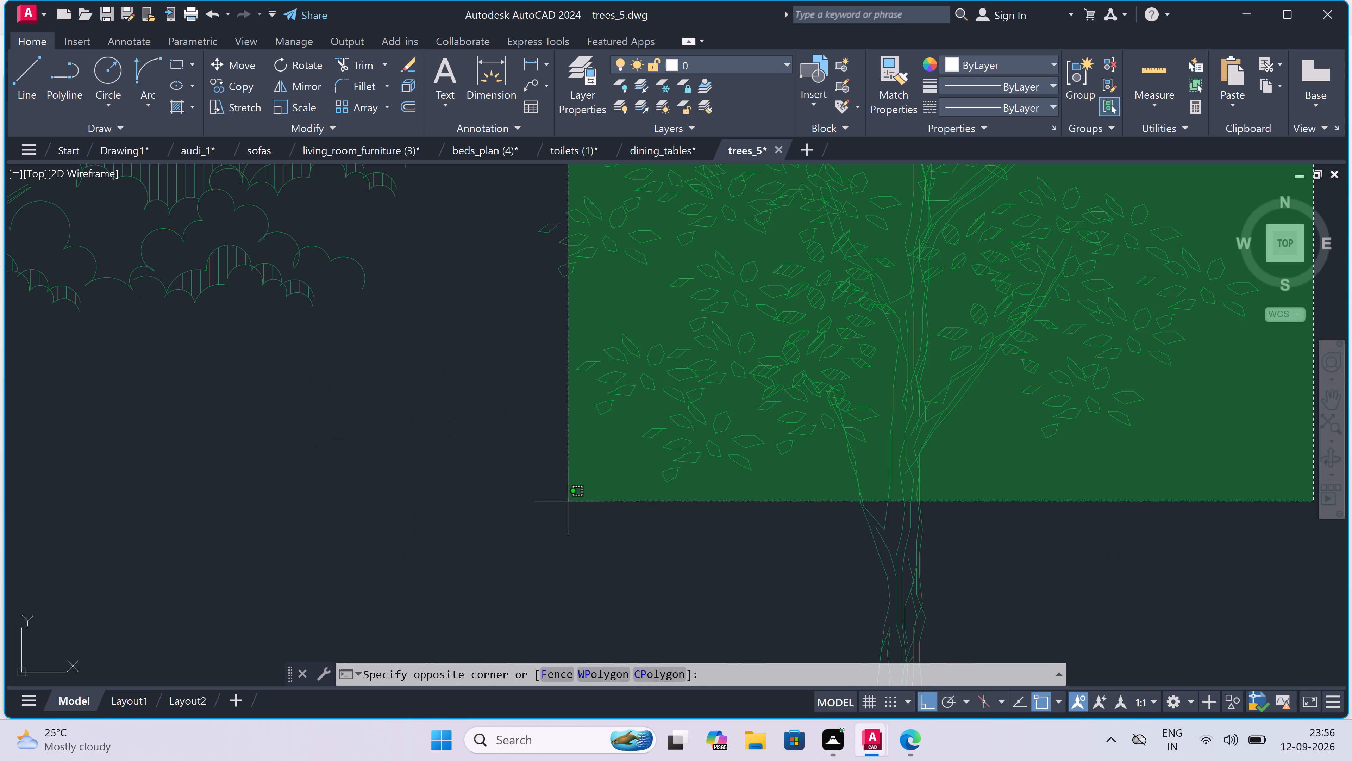
scroll(563, 508, "down", 2)
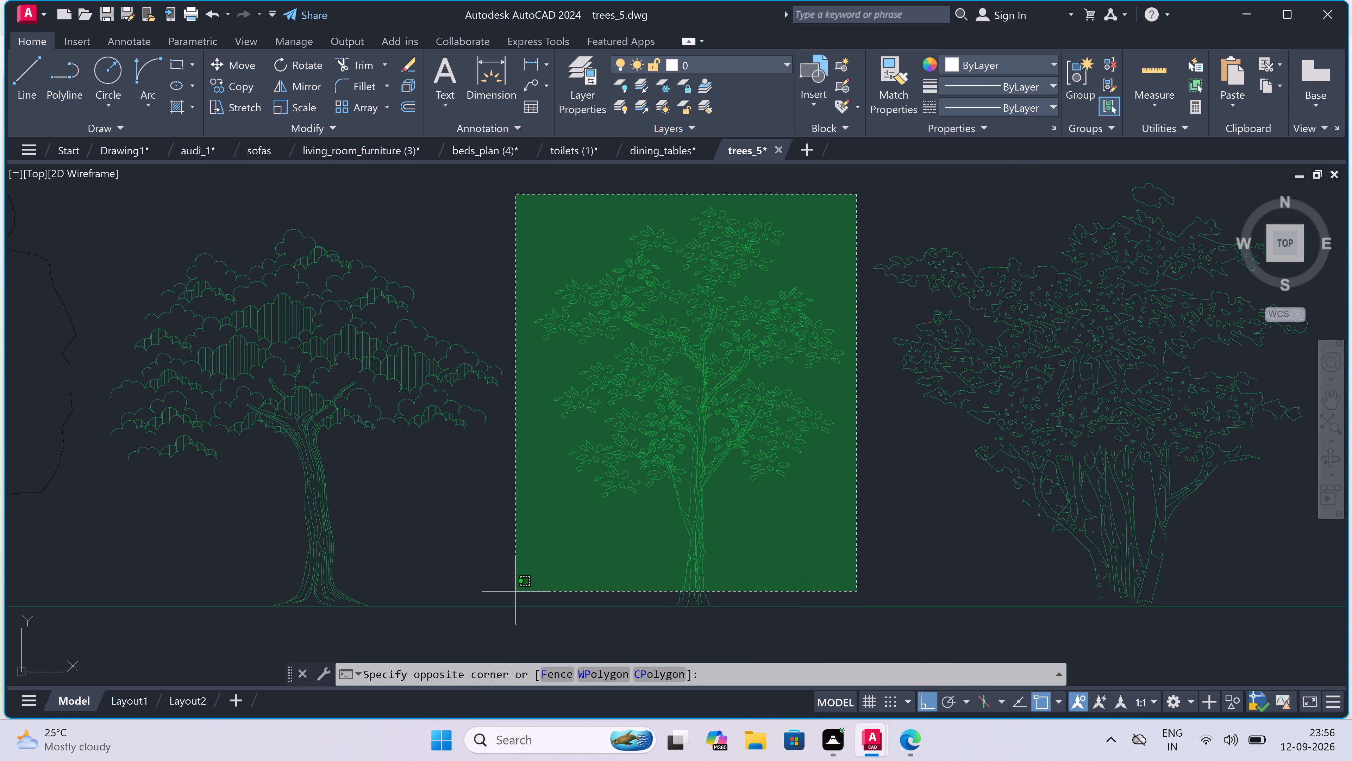
left_click(515, 592)
scroll(683, 428, "down", 6)
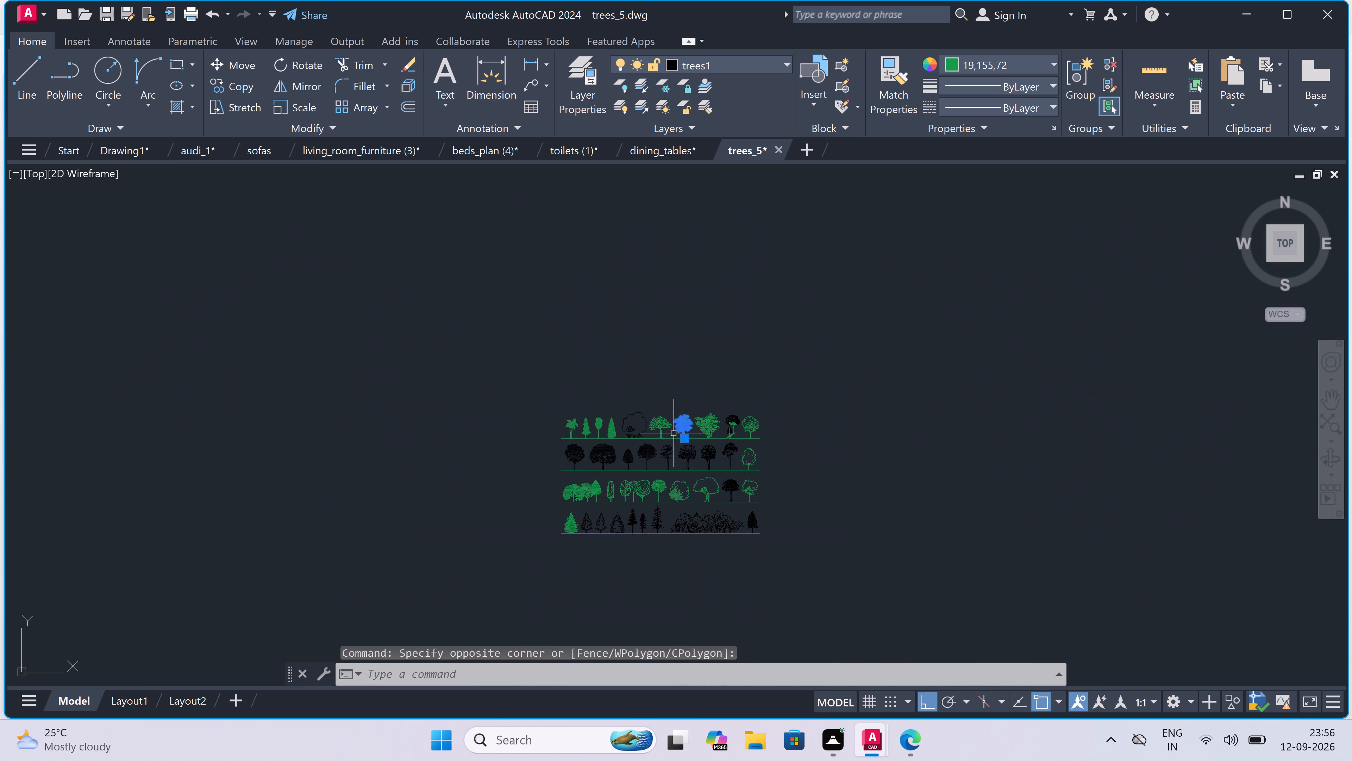
scroll(624, 504, "up", 4)
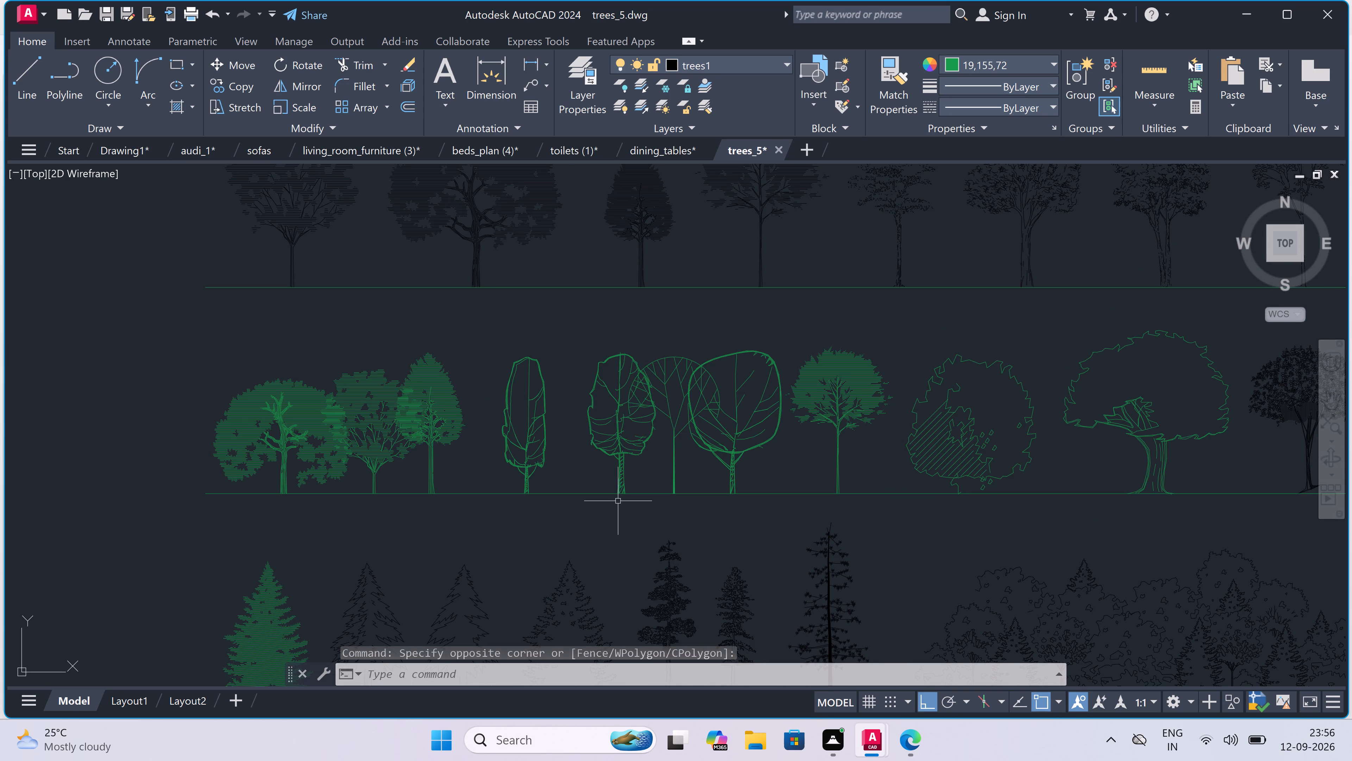
scroll(615, 498, "down", 1)
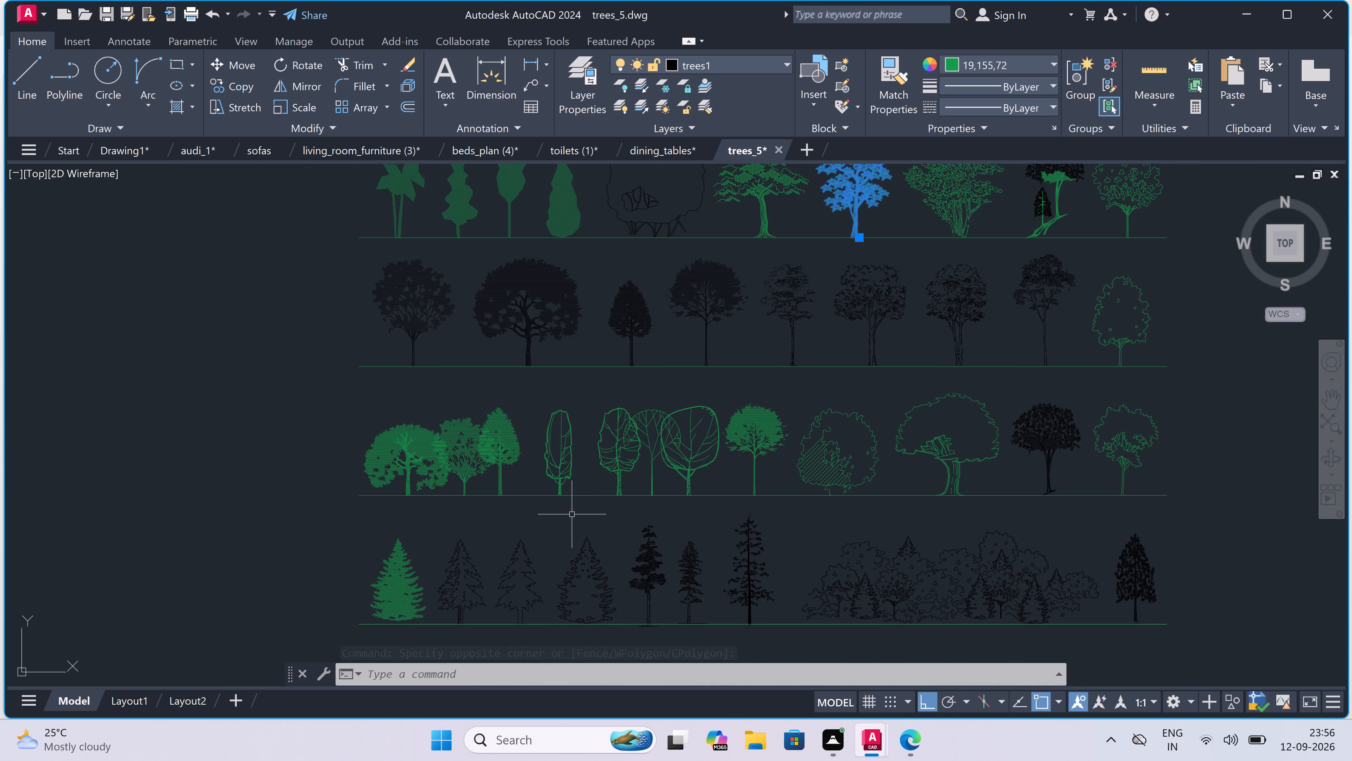
scroll(572, 514, "down", 2)
scroll(528, 543, "up", 3)
scroll(494, 558, "up", 2)
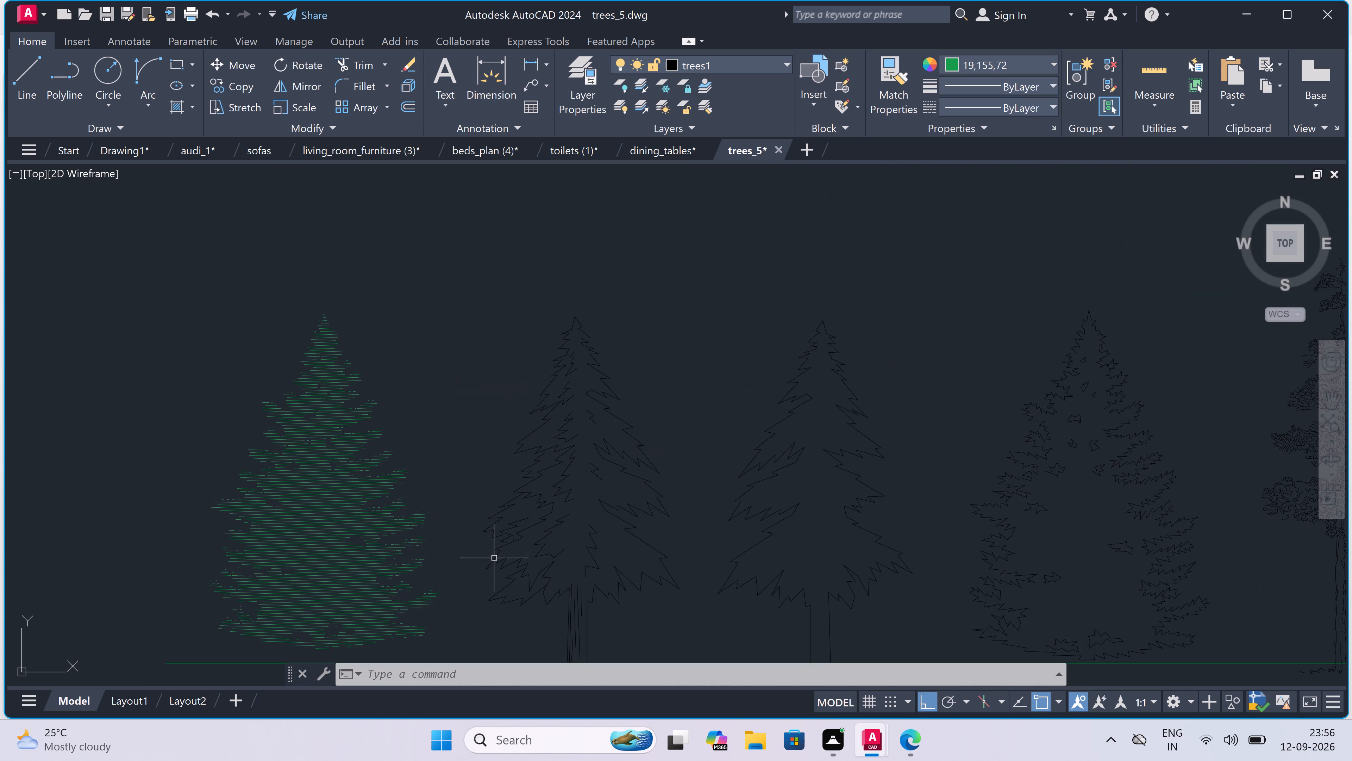
scroll(494, 558, "down", 3)
scroll(417, 602, "up", 3)
scroll(628, 407, "down", 1)
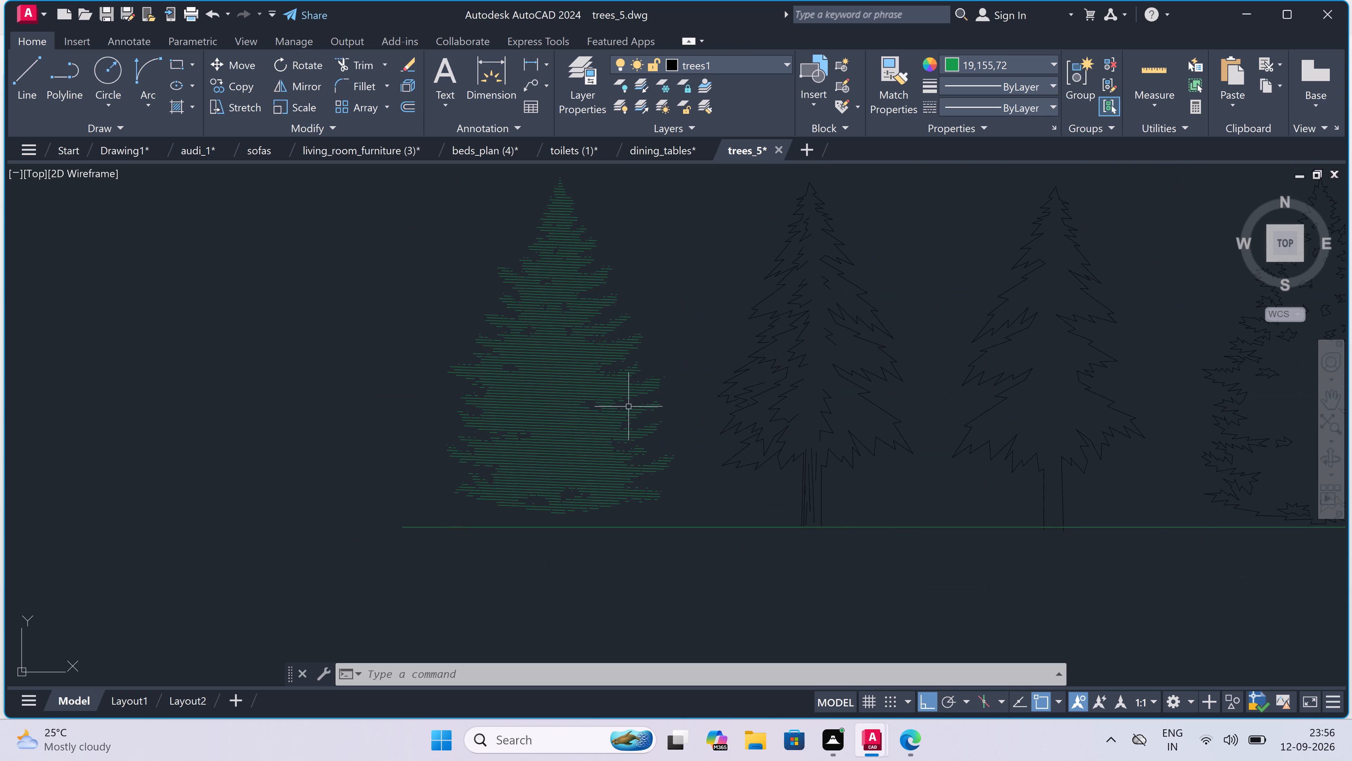
left_click_drag(662, 245, 626, 276)
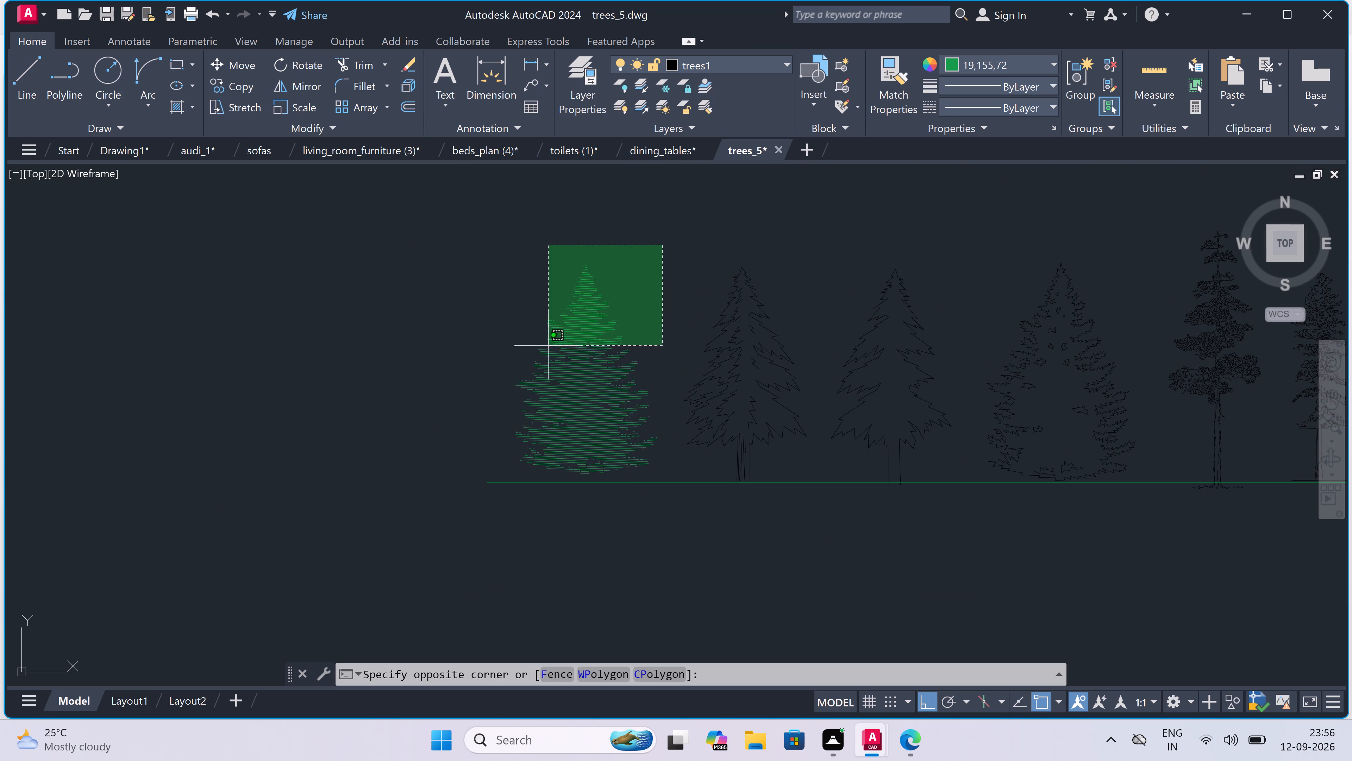
left_click(489, 464)
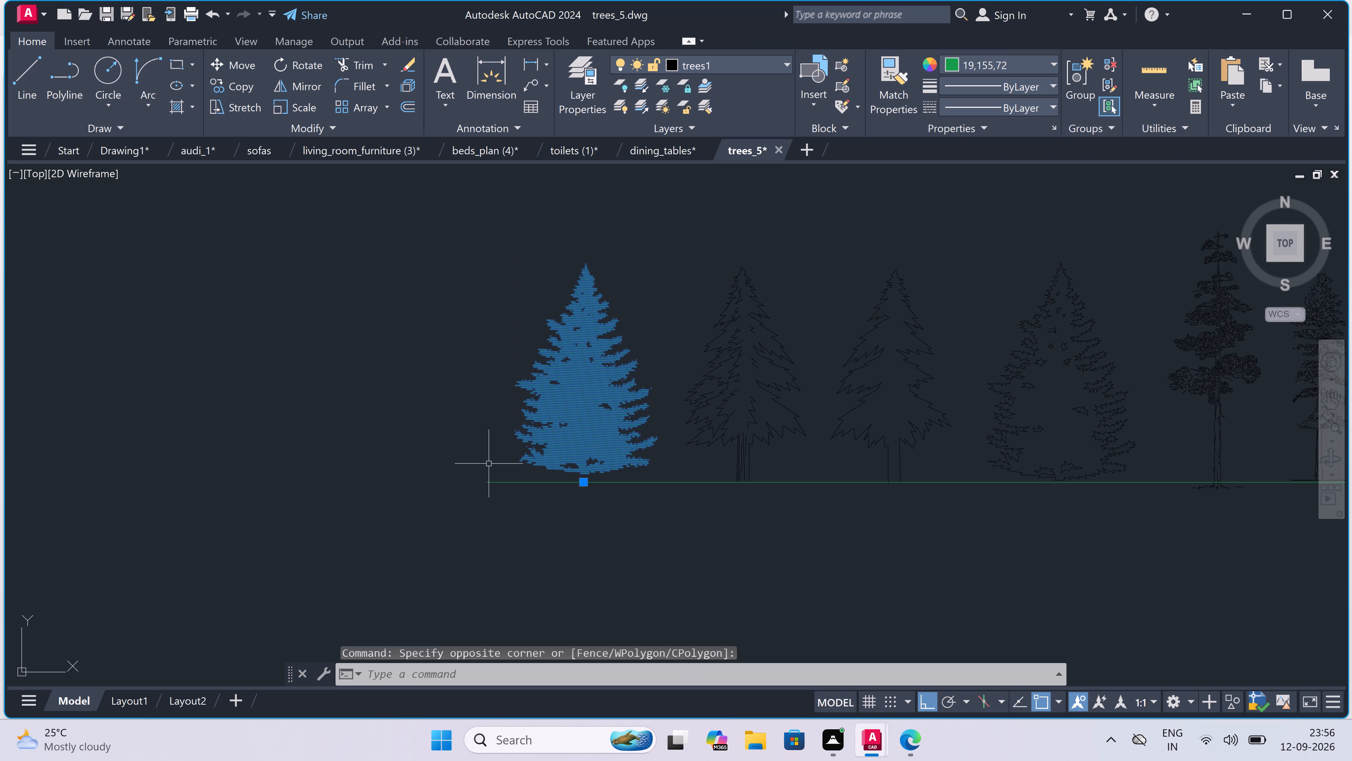
key("ctrl+c")
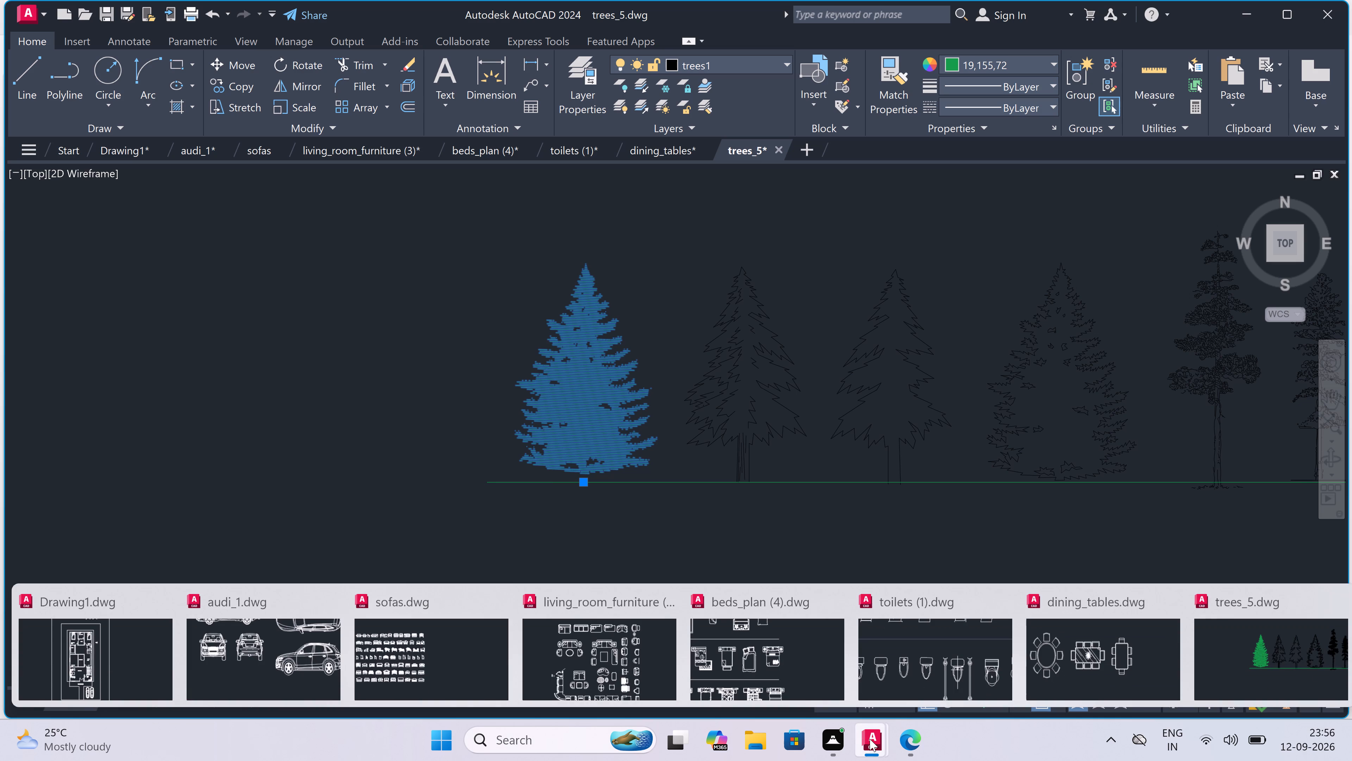
Switch to Drawing1 and paste the two copied trees, with the fir landing just outside the house sheet.
left_click(126, 664)
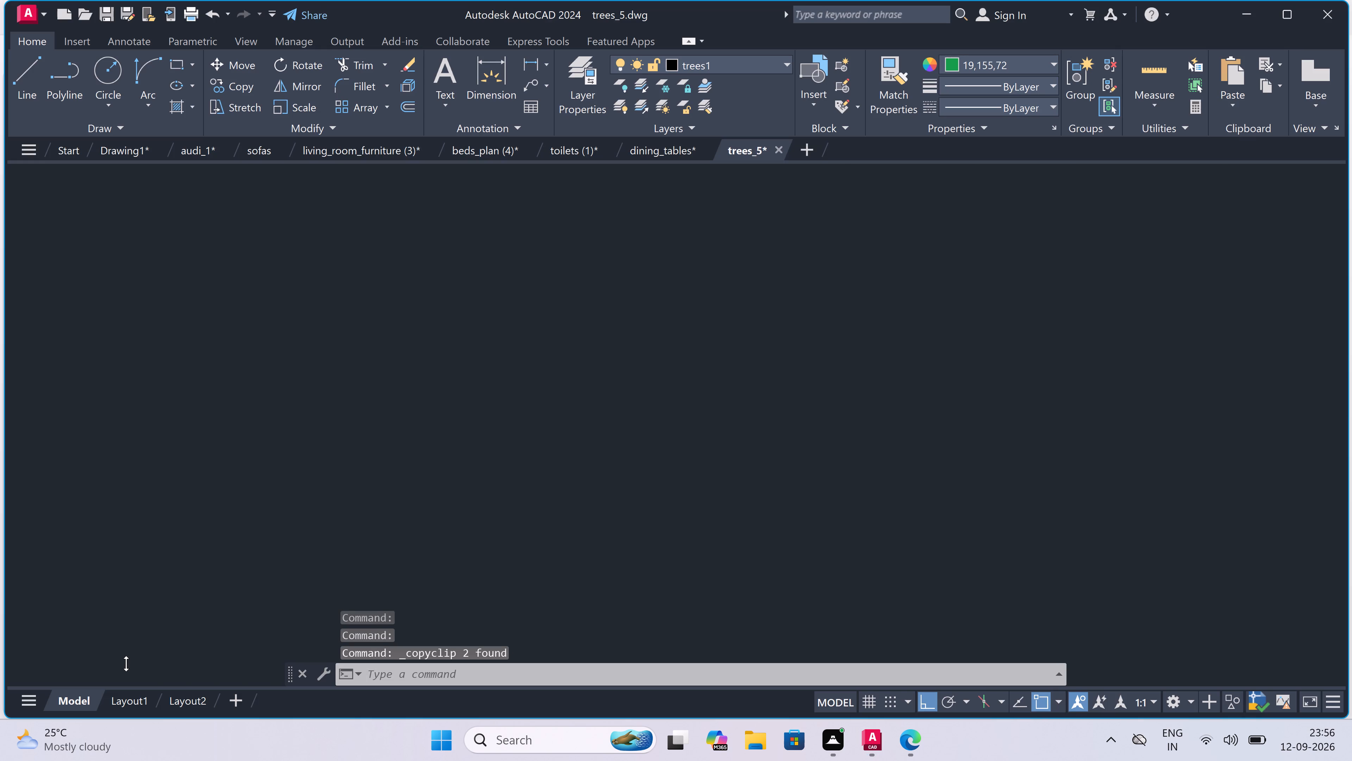
key("ctrl+v")
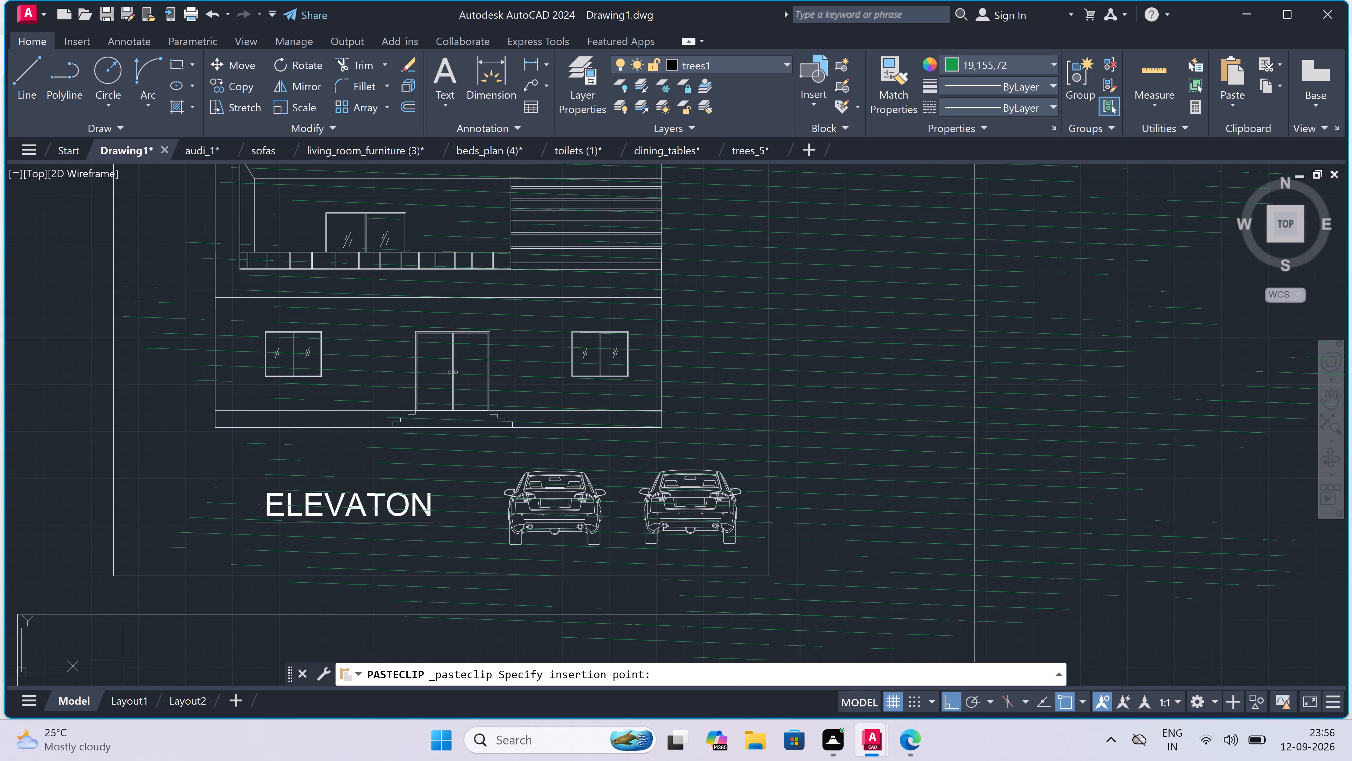
scroll(300, 486, "down", 5)
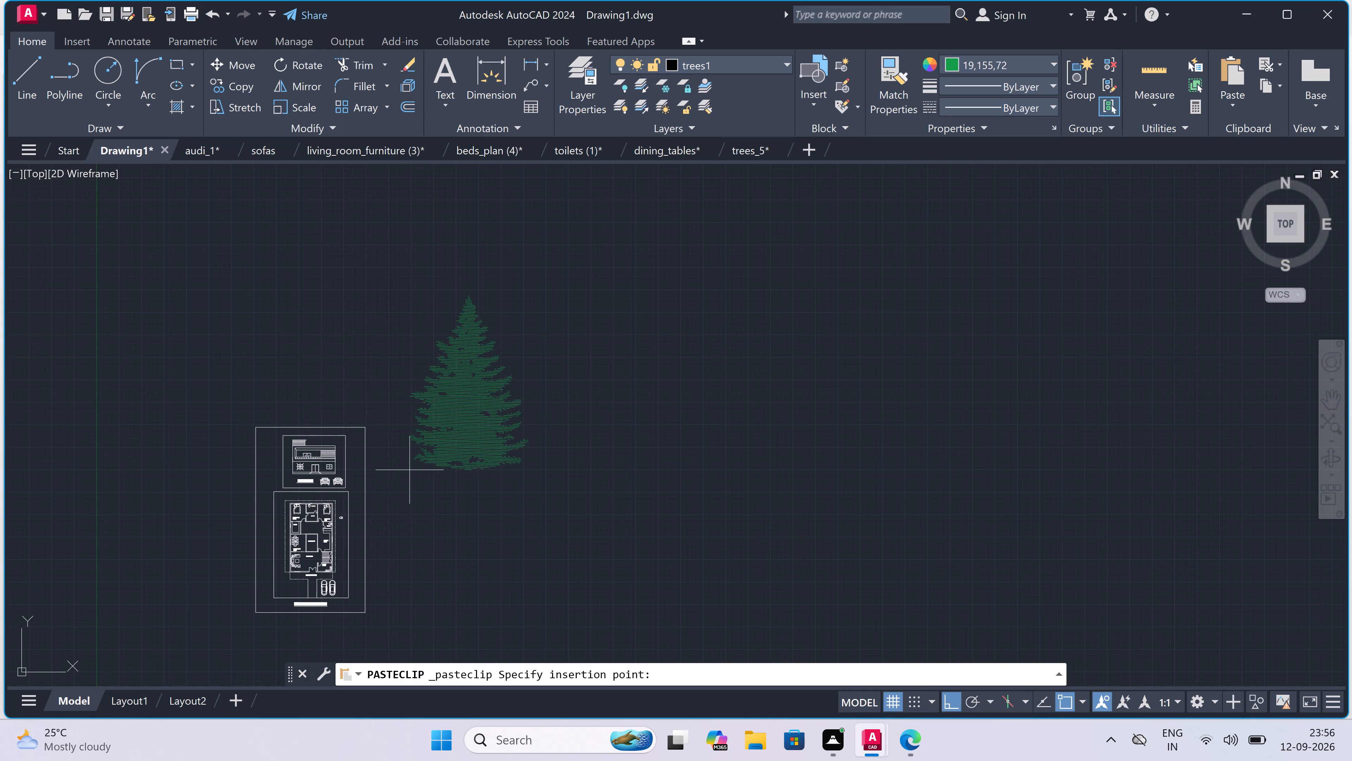
scroll(418, 470, "down", 3)
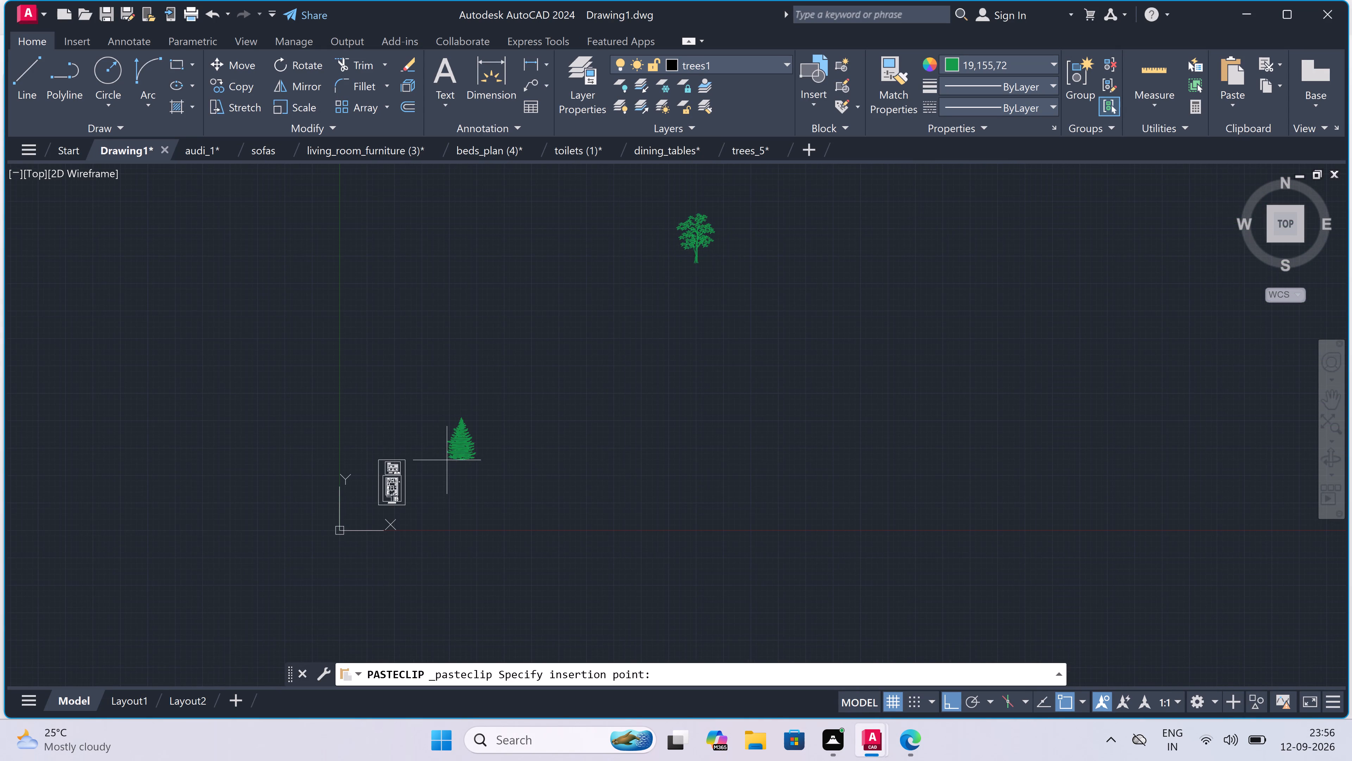
left_click(447, 460)
Move the distant broadleaf tree diagonally, with Ortho off, so it stands beside the fir near the sheet.
left_click_drag(747, 208, 738, 212)
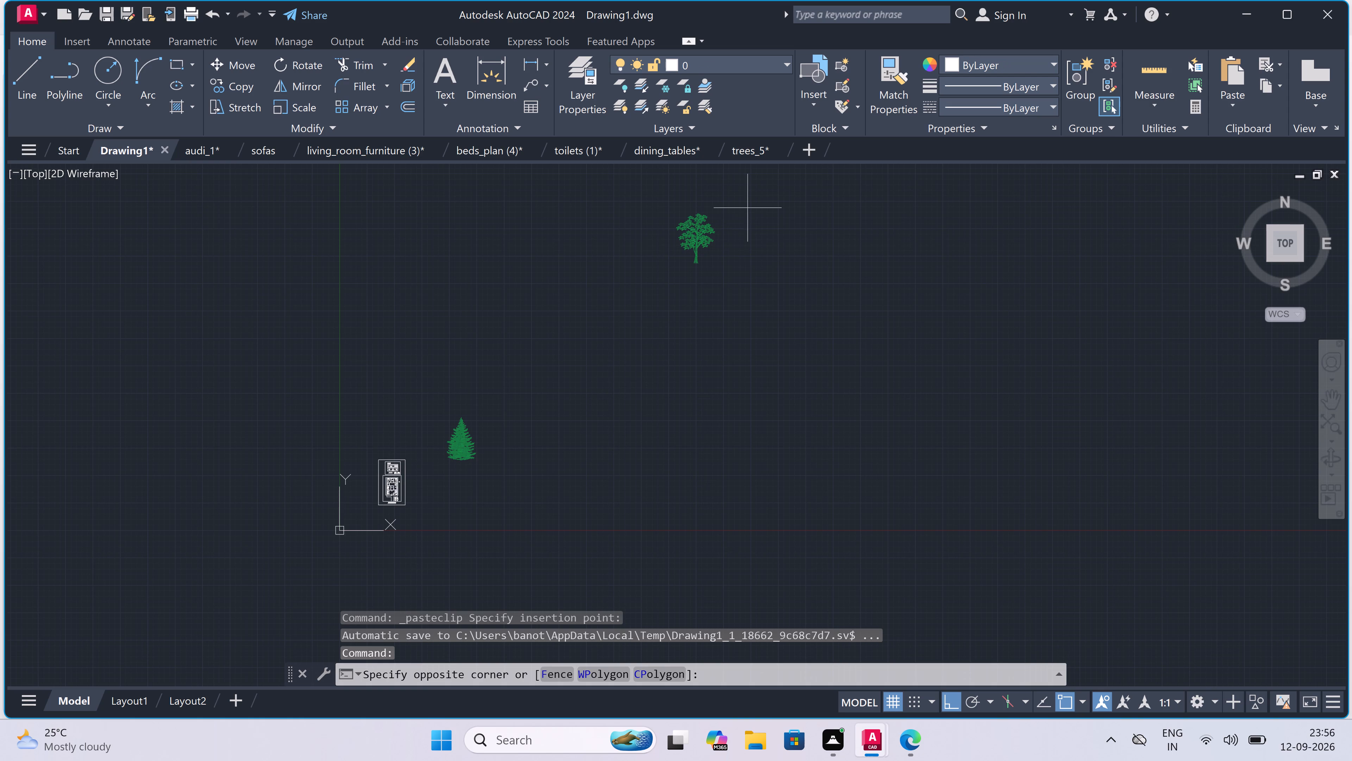
left_click_drag(738, 212, 709, 230)
left_click(616, 262)
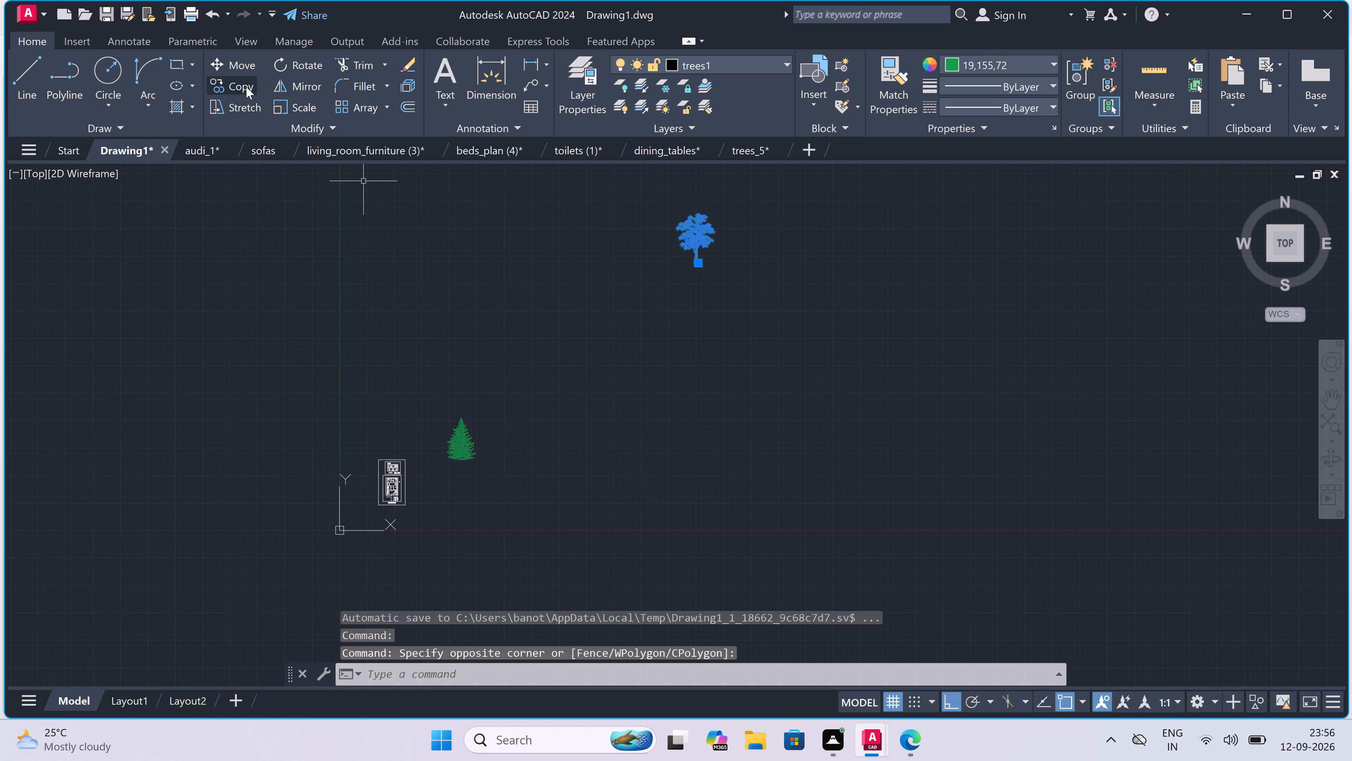
left_click(233, 58)
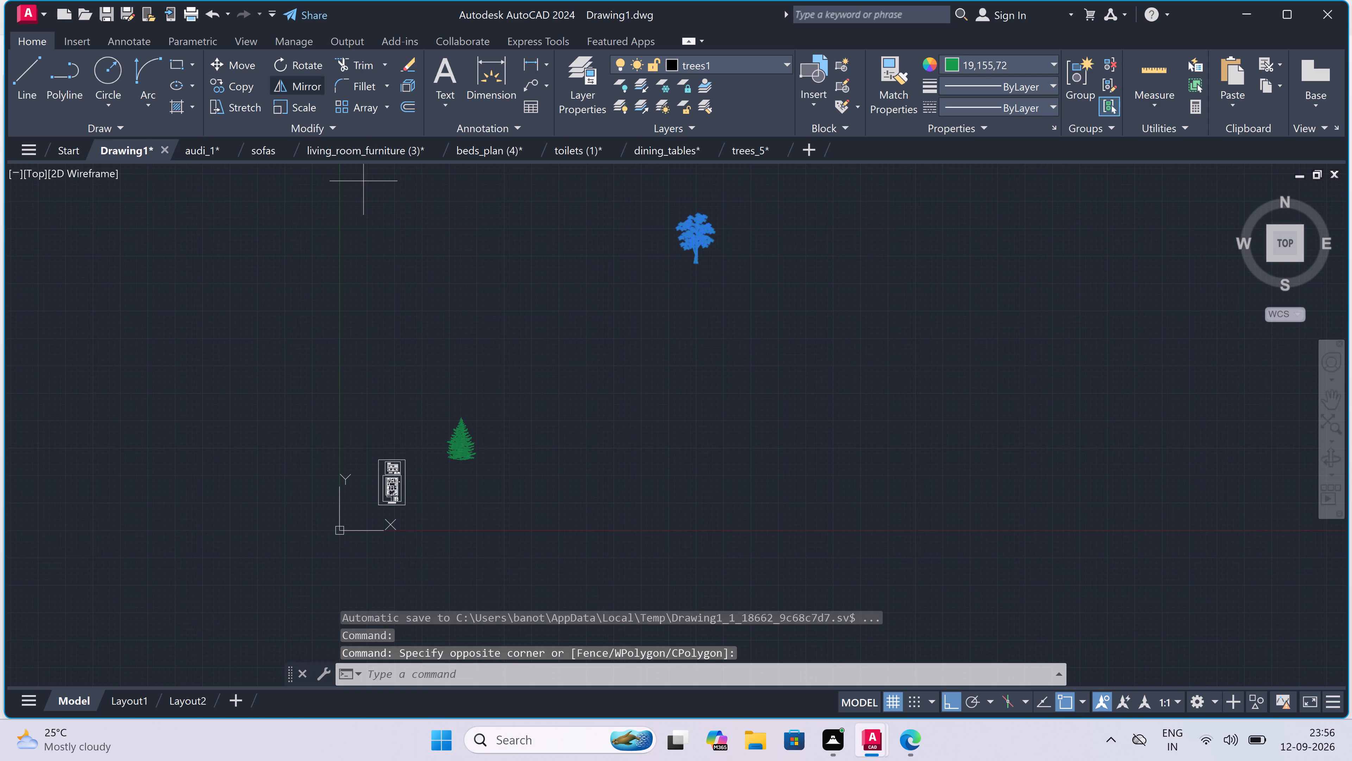
left_click_drag(696, 224, 456, 455)
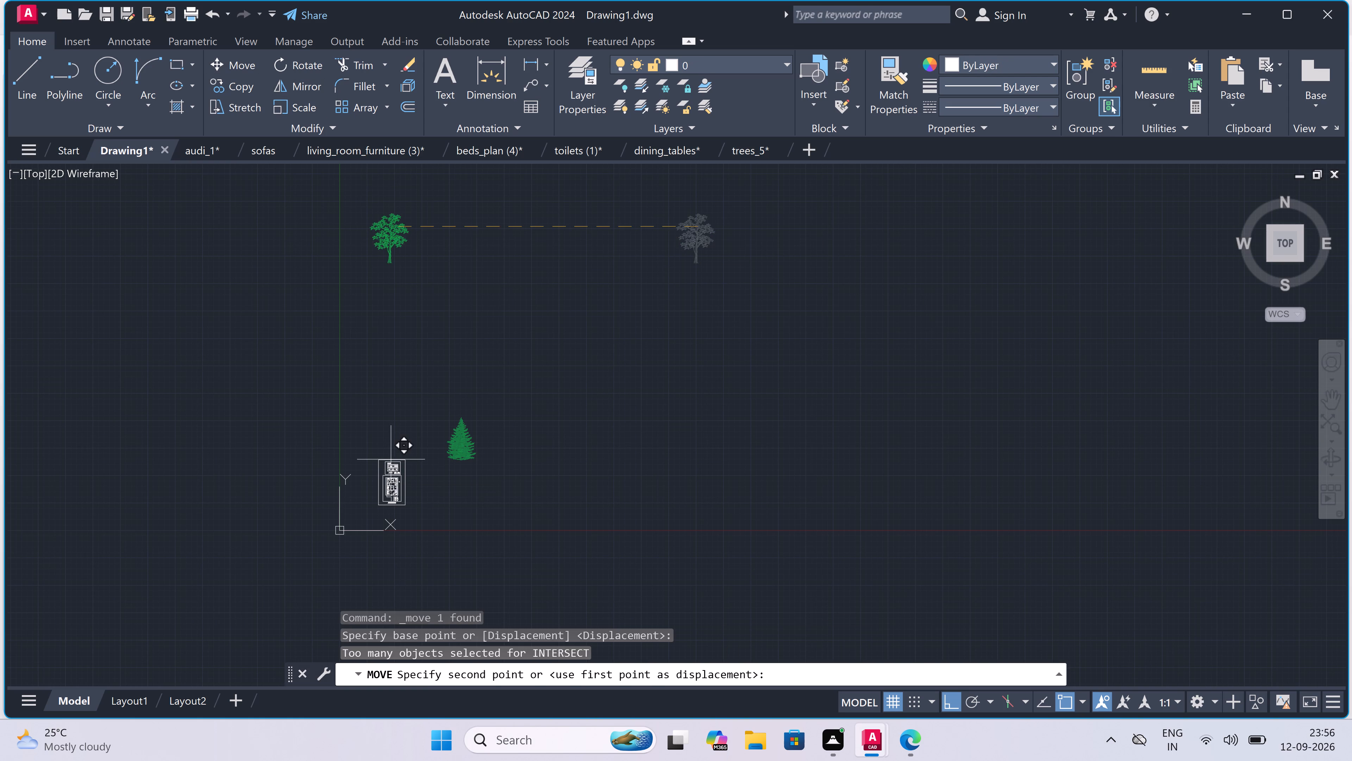
key("F8")
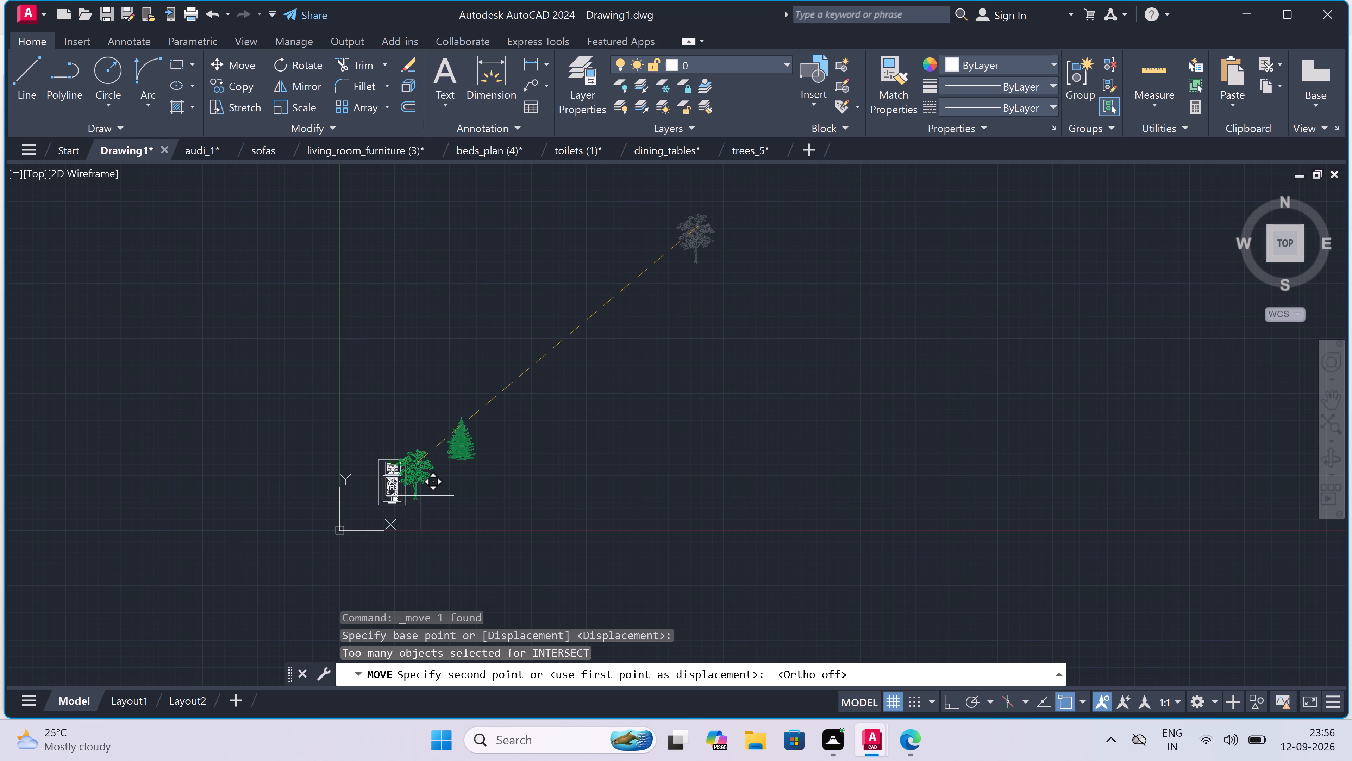
scroll(424, 512, "up", 3)
scroll(509, 429, "down", 1)
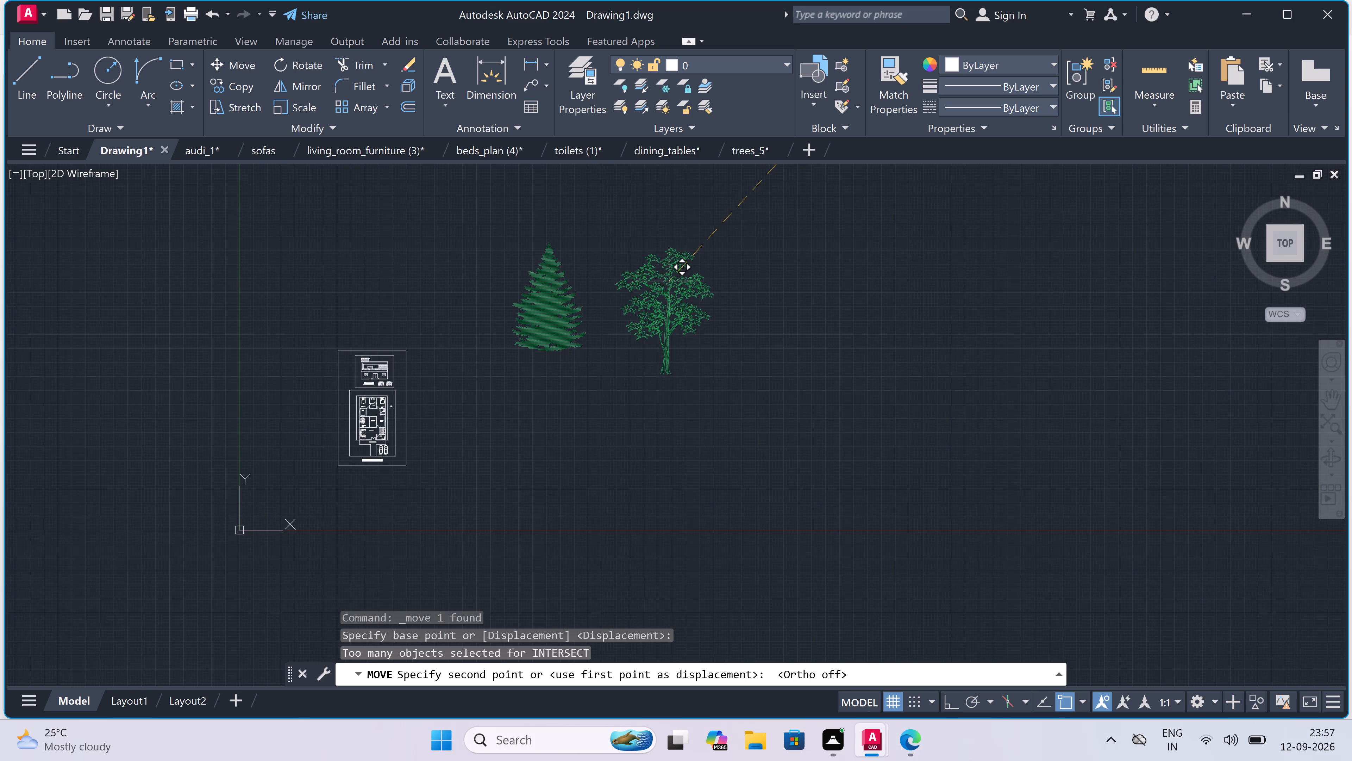
left_click(669, 280)
key("Escape")
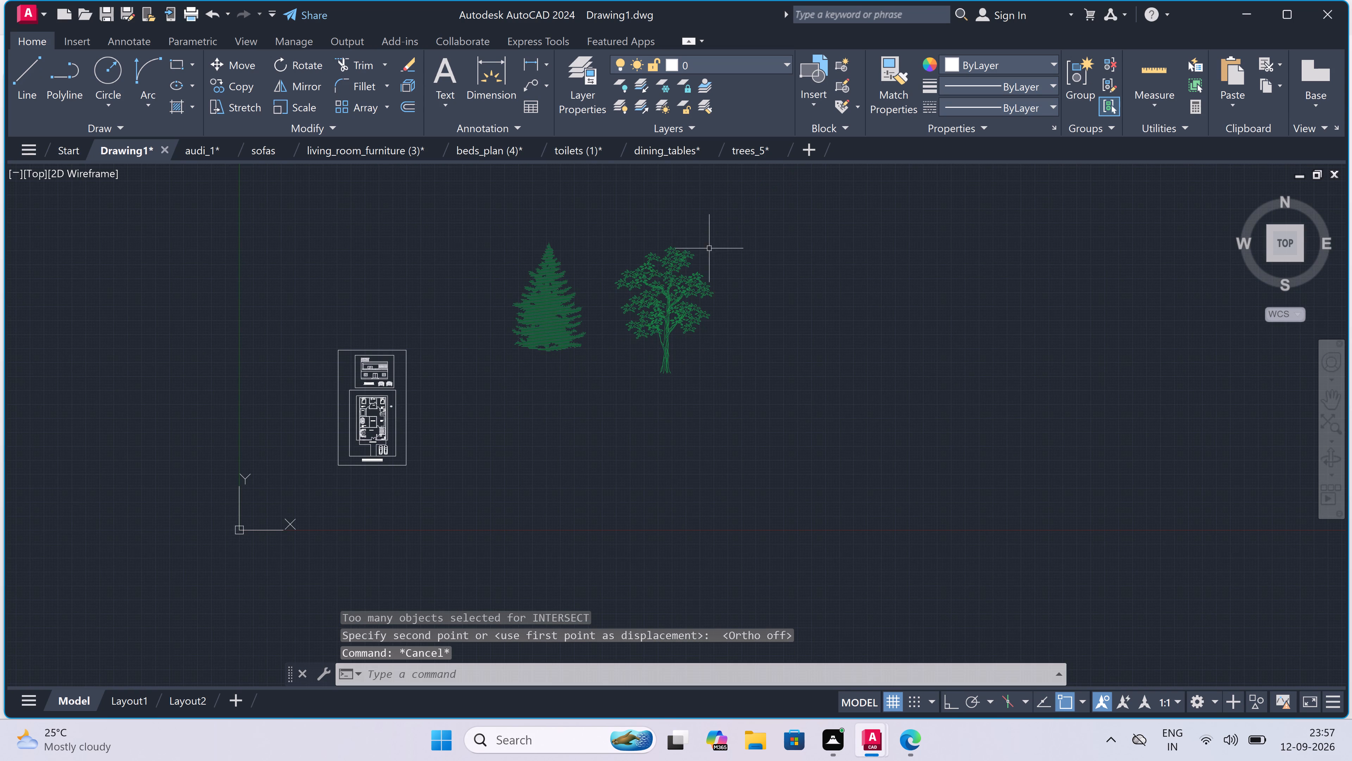
Scale both trees down together freehand, using a base point on the fir.
left_click_drag(718, 235, 680, 272)
left_click(478, 386)
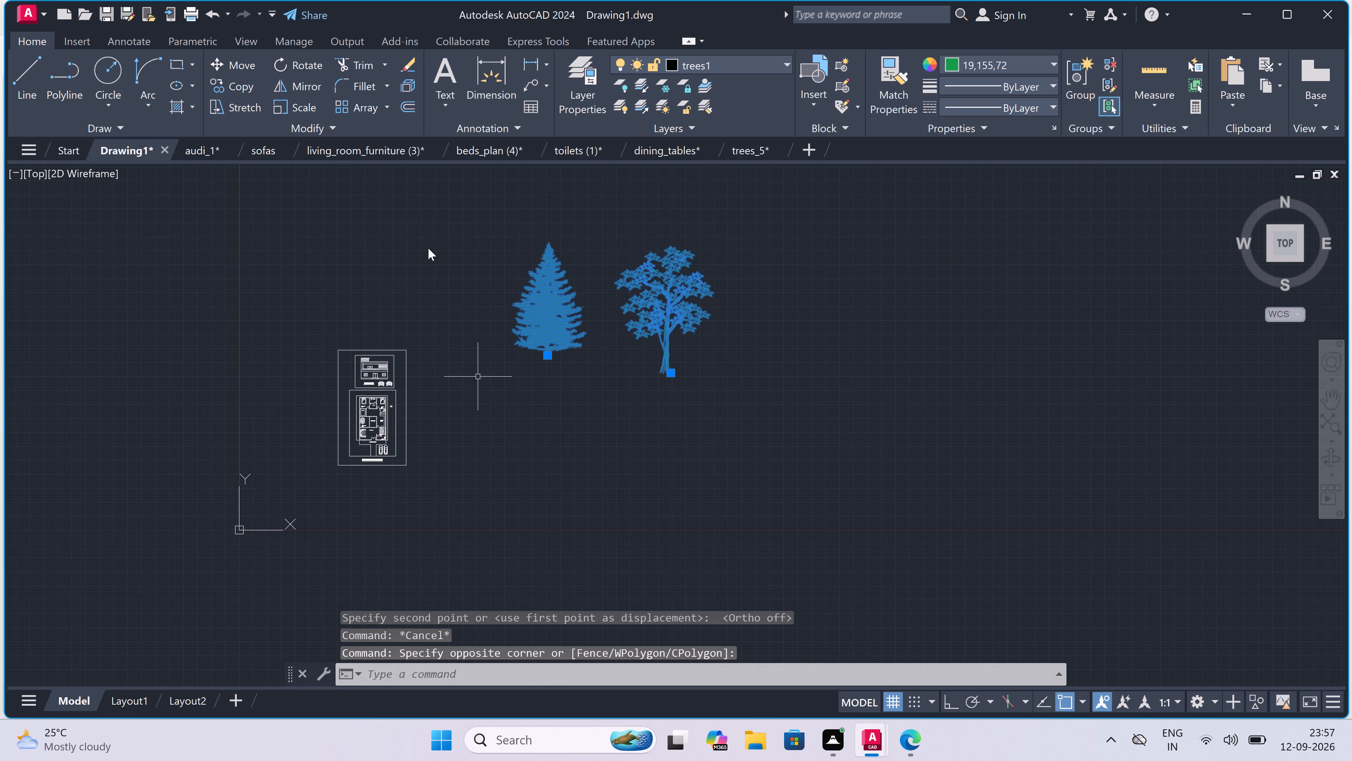
left_click(306, 108)
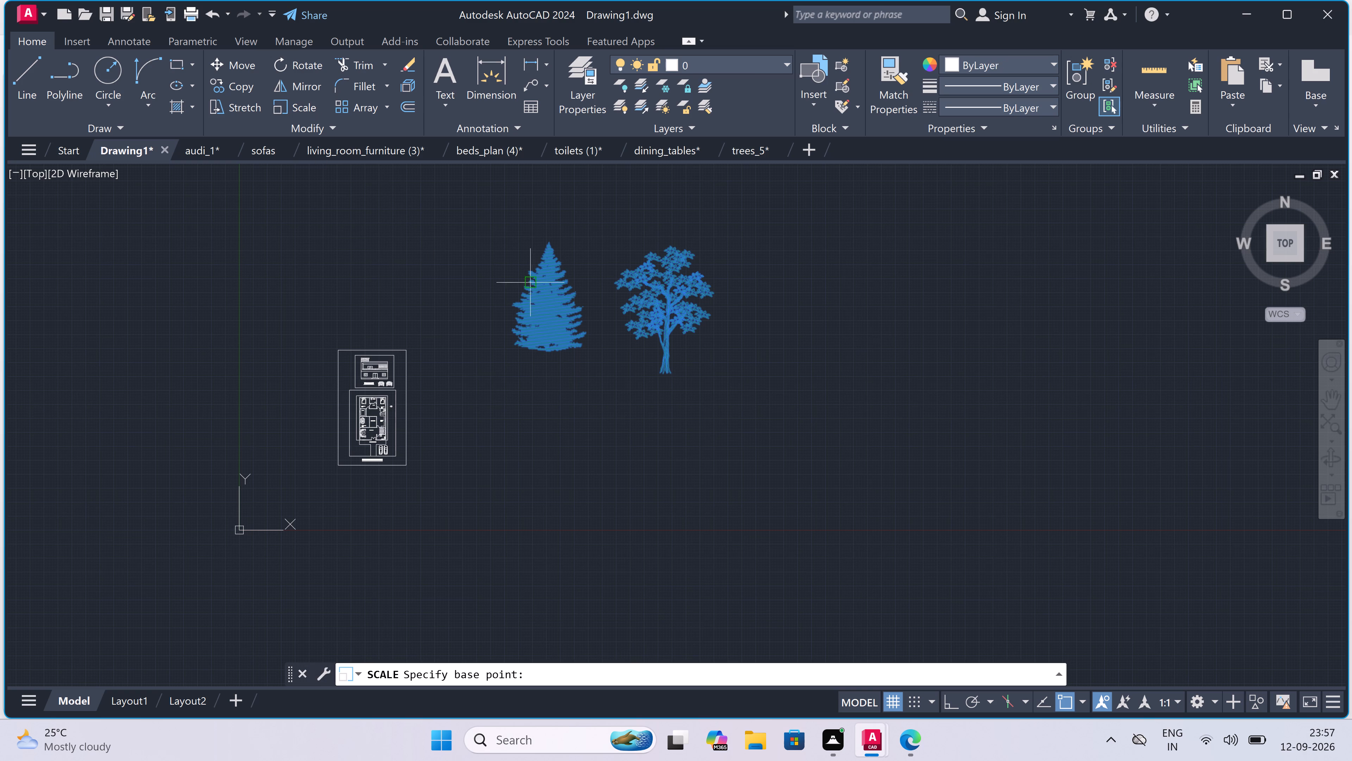
left_click_drag(544, 311, 544, 303)
scroll(545, 253, "up", 3)
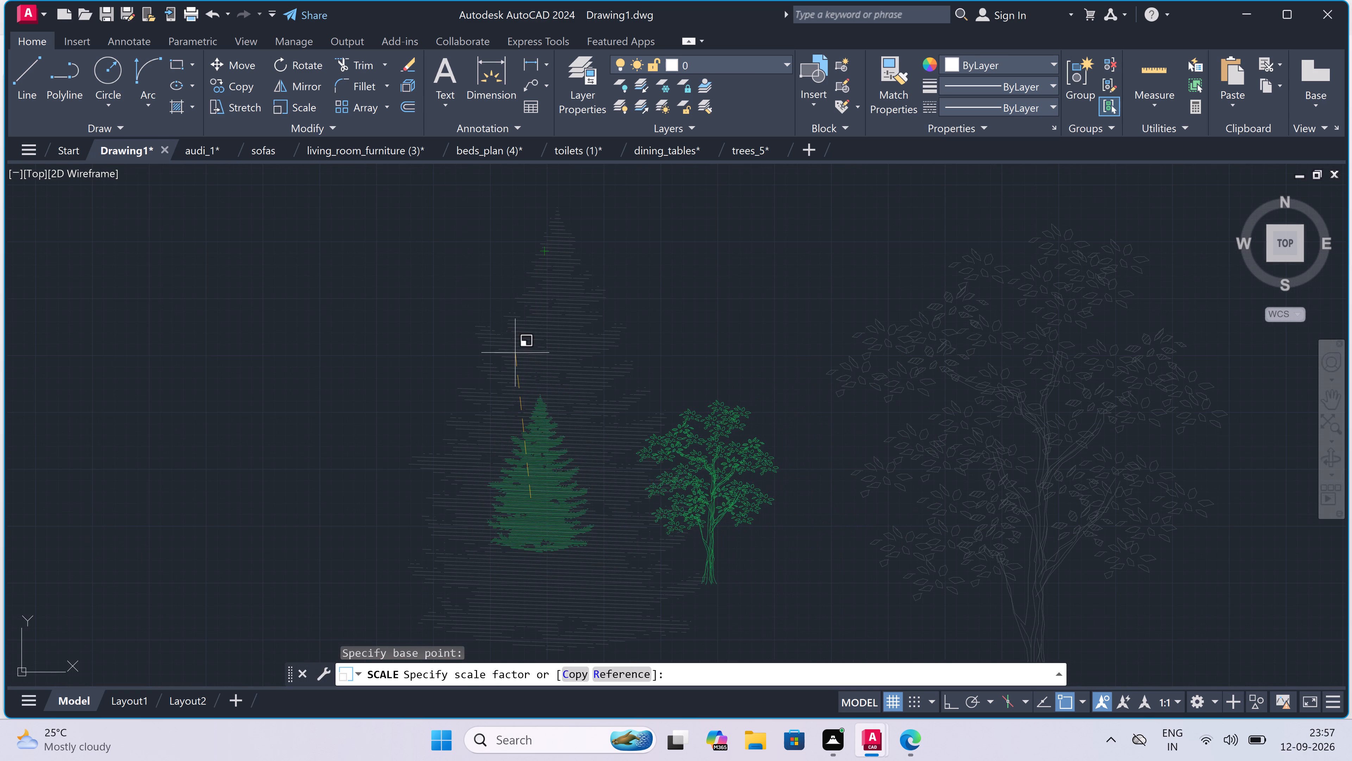
left_click(512, 413)
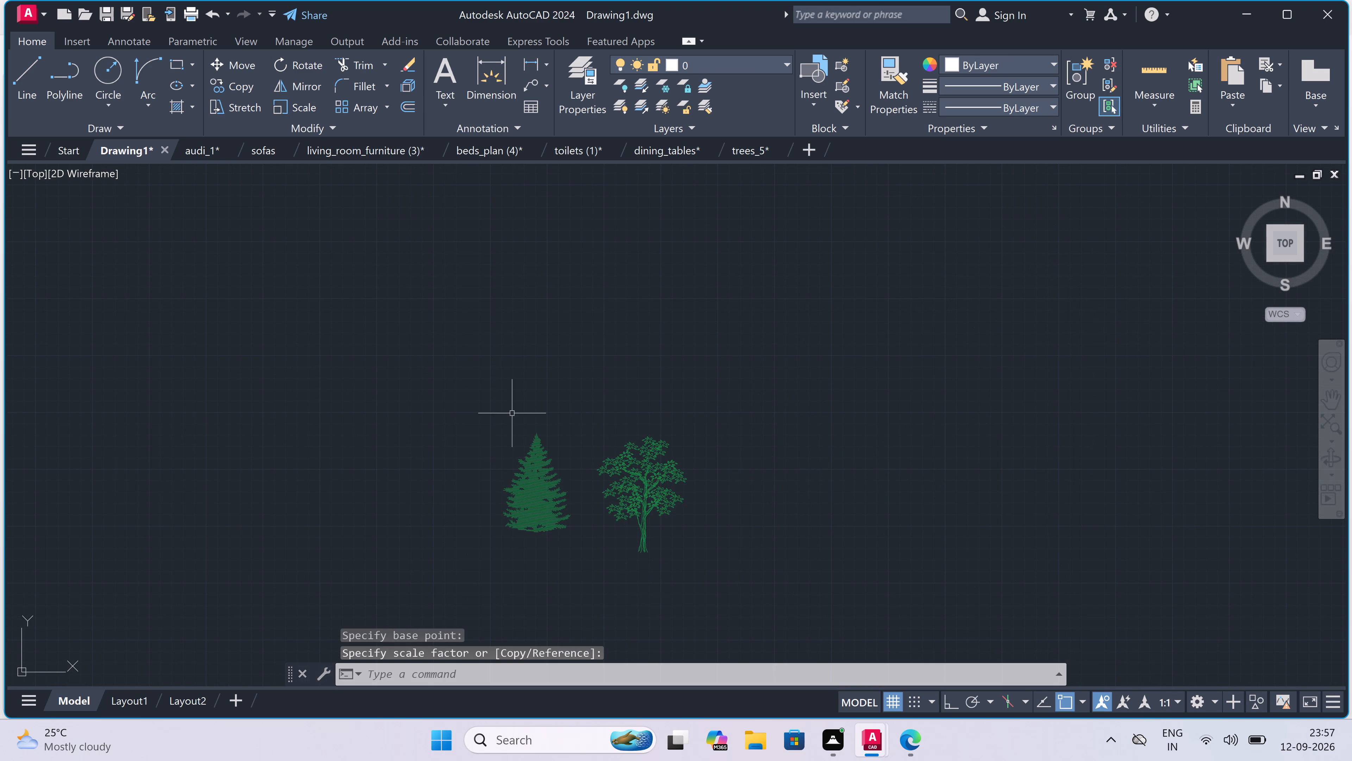
Scale both trees down a second time freehand, again from a base point on the fir, towards the size of the house elevation.
scroll(536, 388, "down", 3)
scroll(559, 388, "up", 1)
left_click_drag(626, 378, 594, 398)
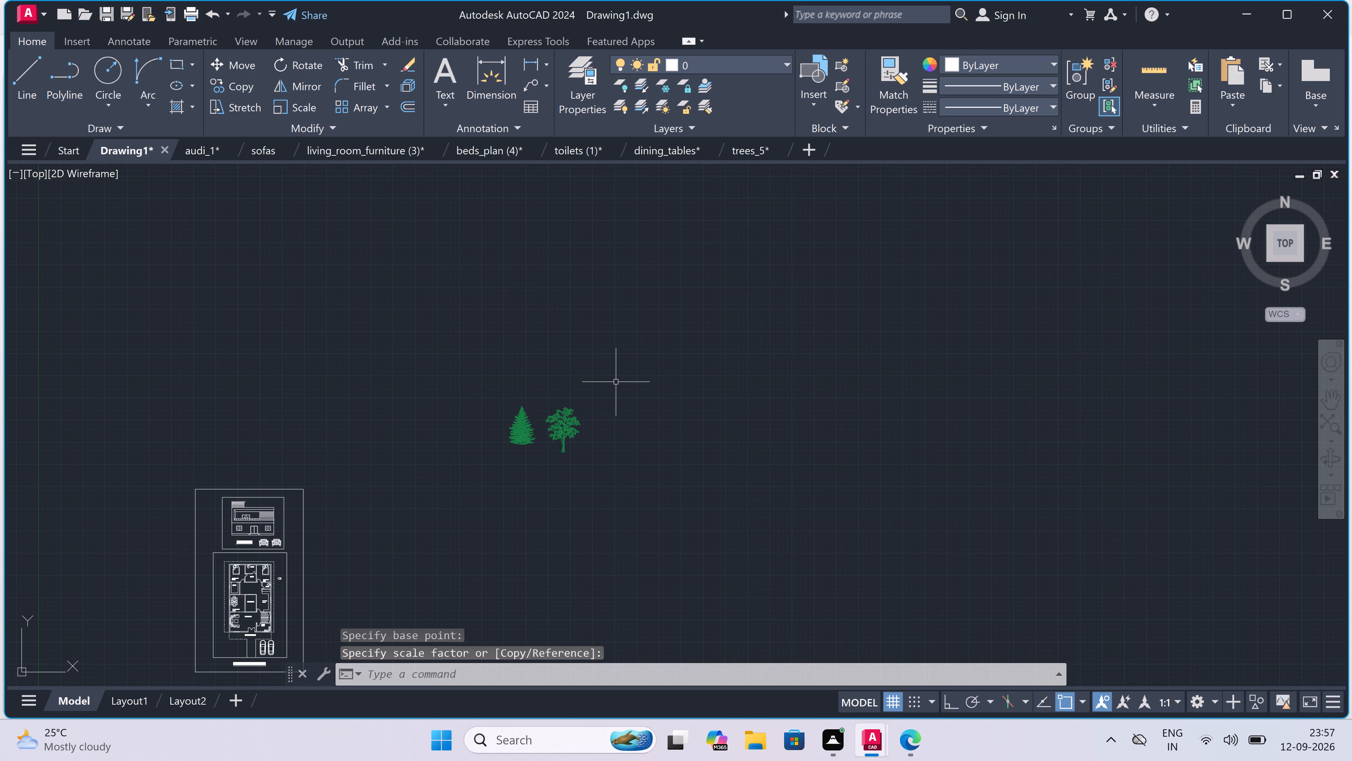
left_click(311, 488)
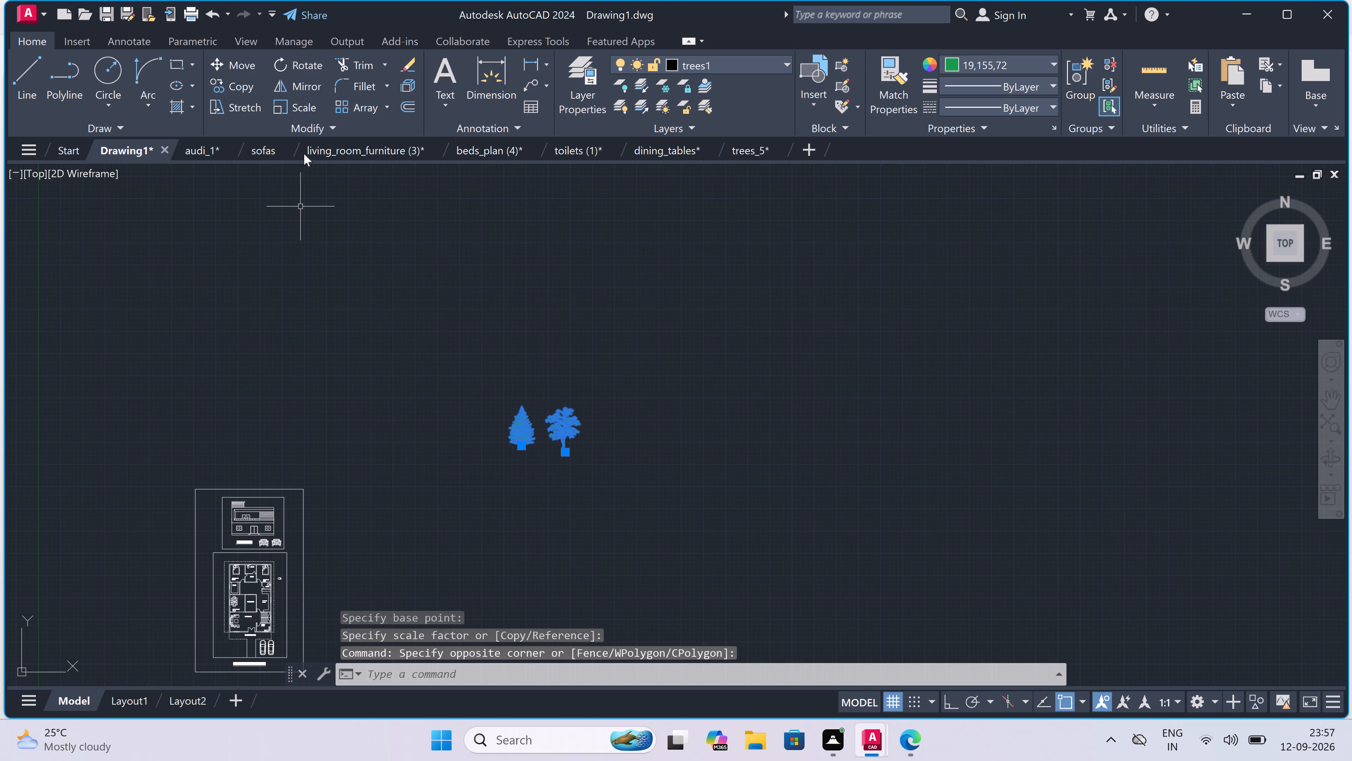
left_click(300, 105)
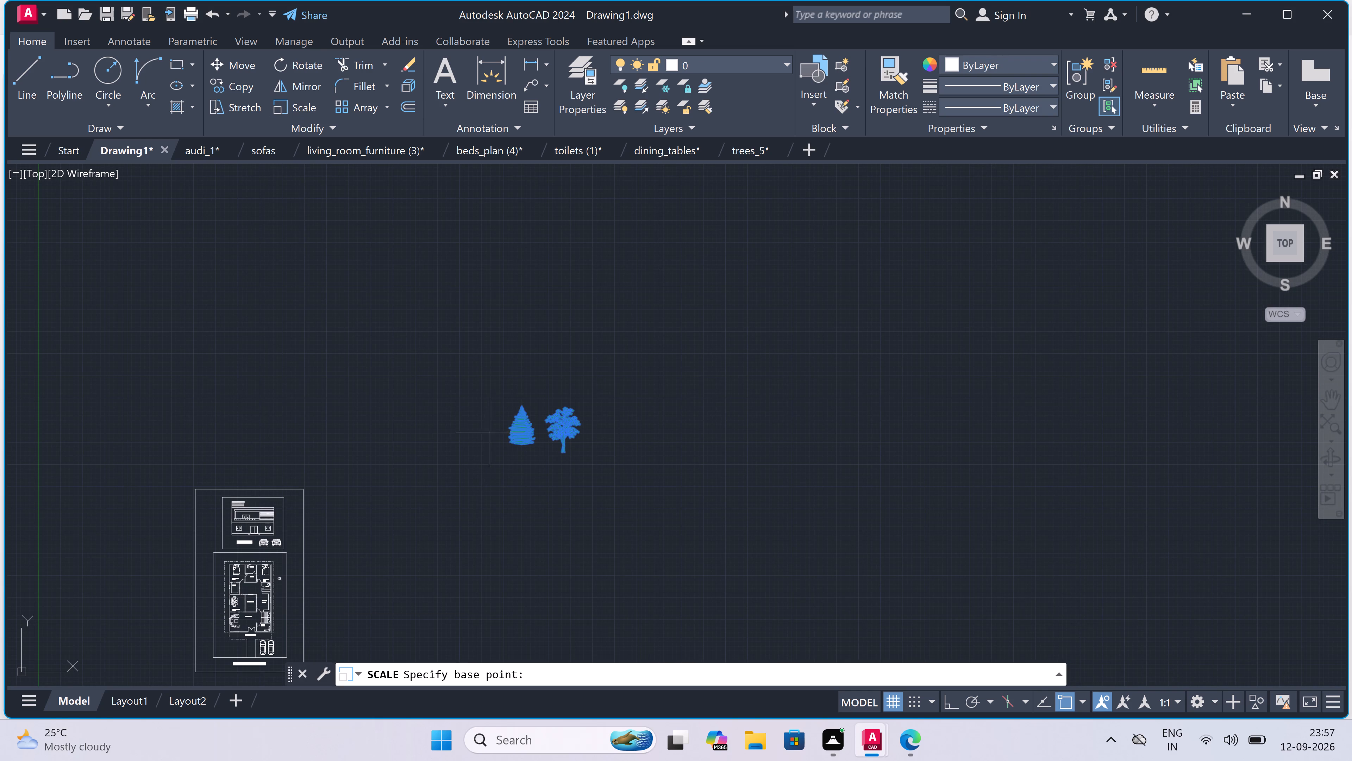
left_click(512, 433)
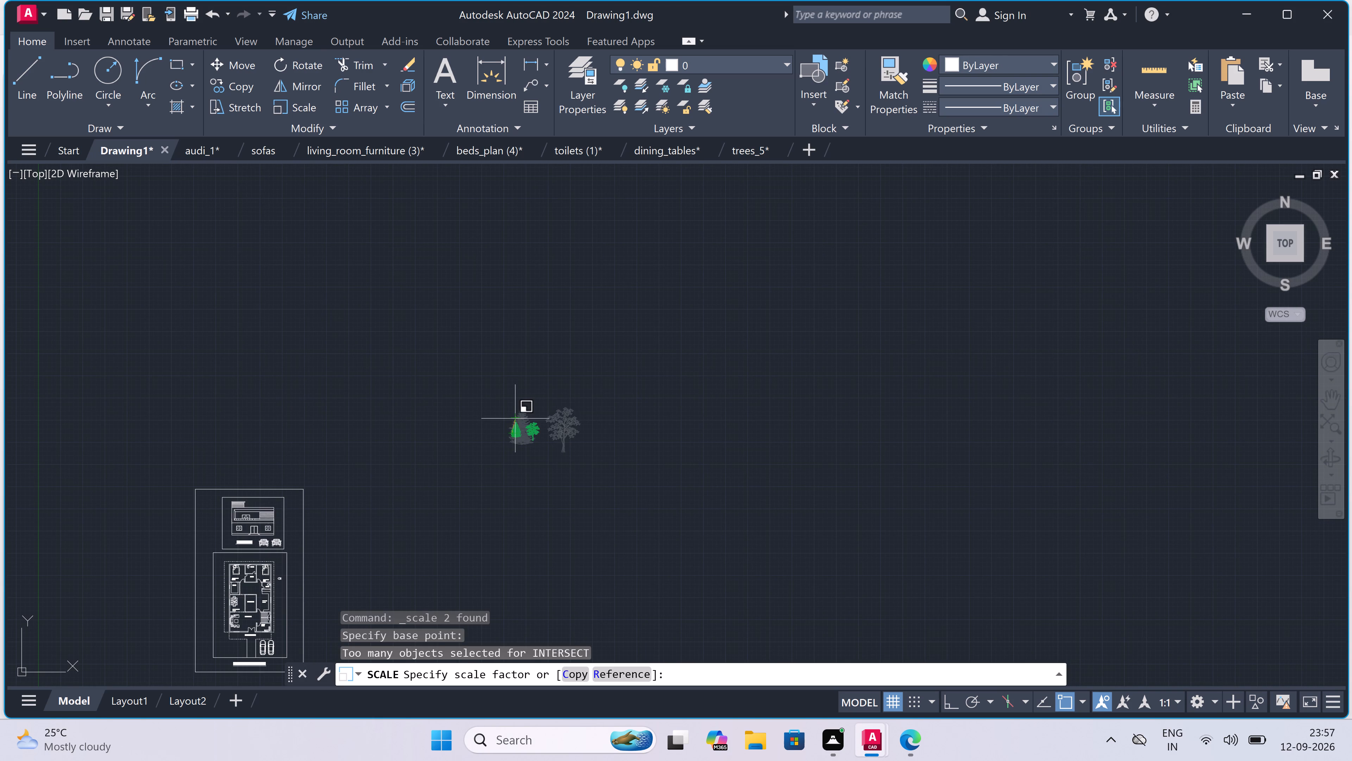
scroll(515, 419, "up", 2)
left_click(510, 430)
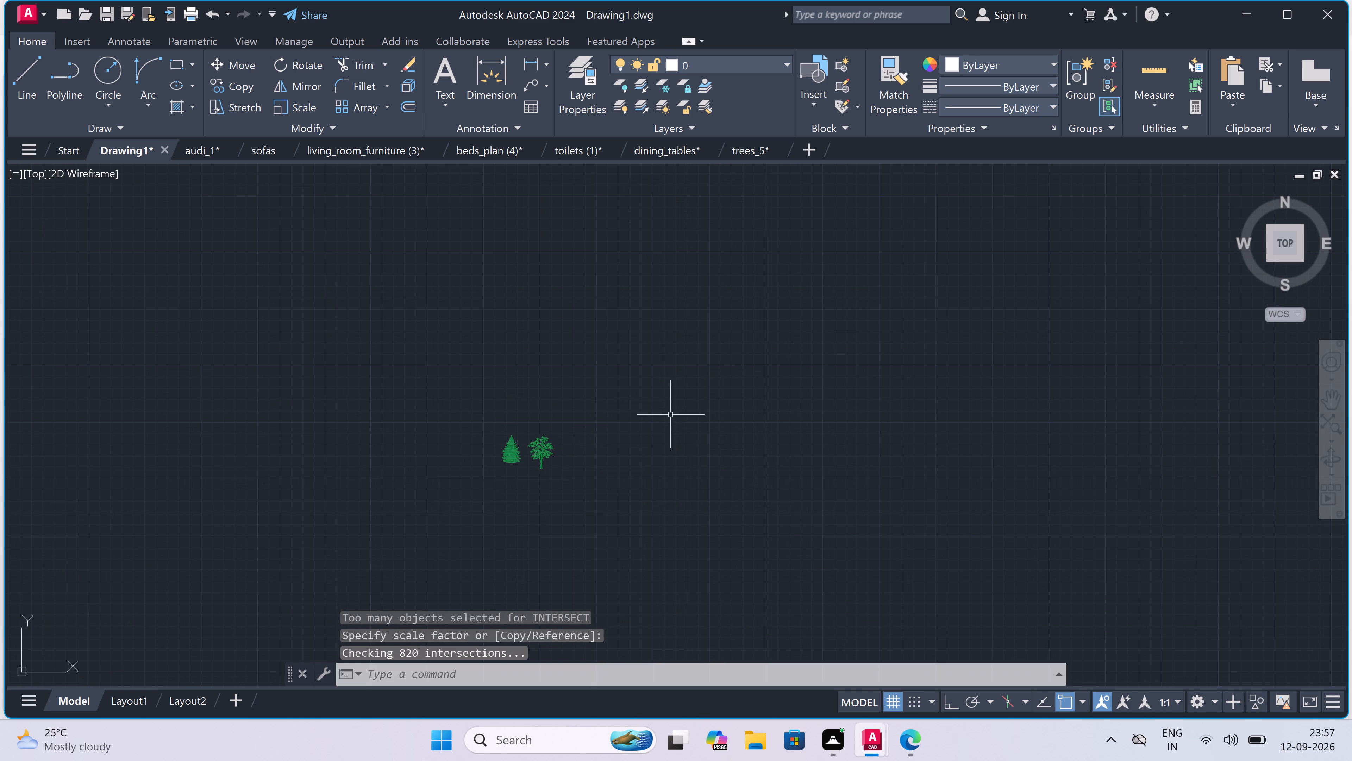
Move both trees together onto the house sheet, into the space between the sheet border and the left side of the elevation frame.
left_click_drag(642, 413, 293, 500)
left_click(226, 511)
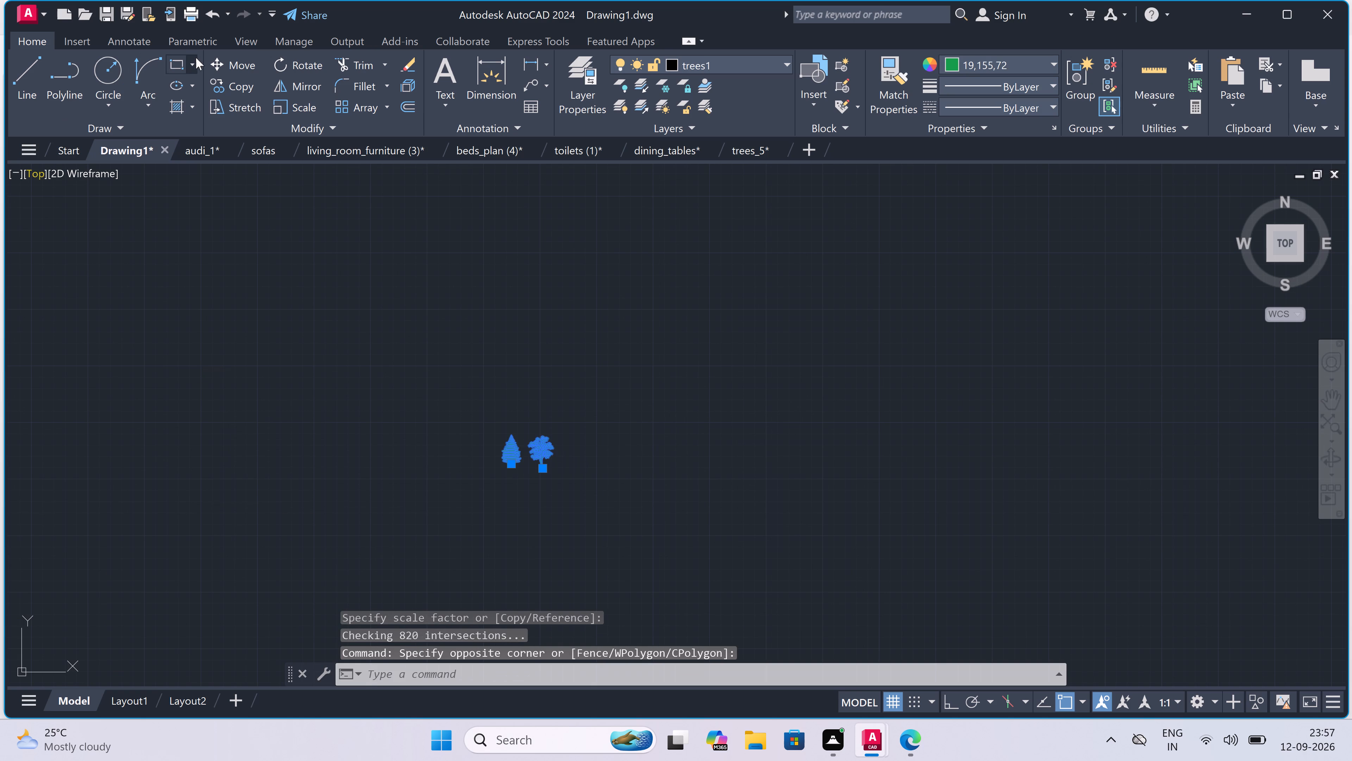
left_click(245, 57)
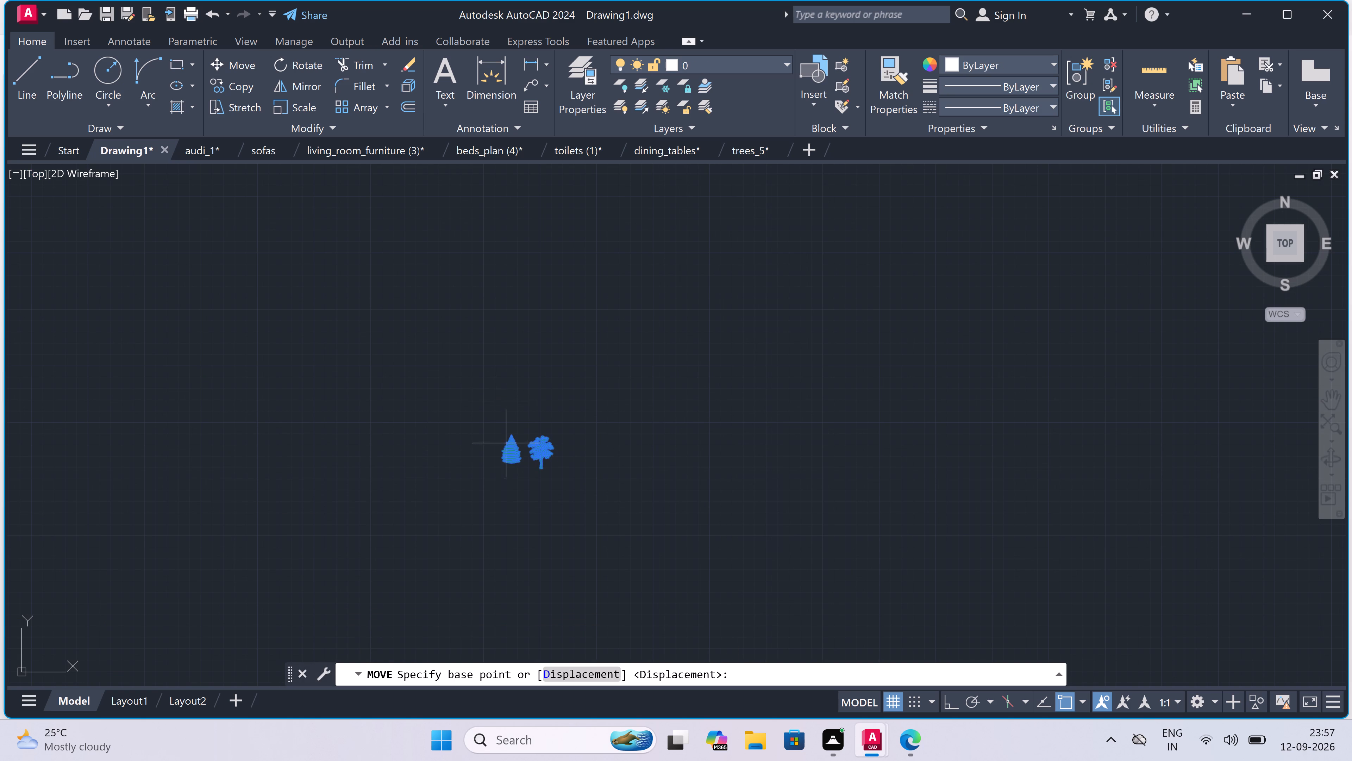
left_click_drag(507, 444, 363, 497)
scroll(368, 425, "down", 5)
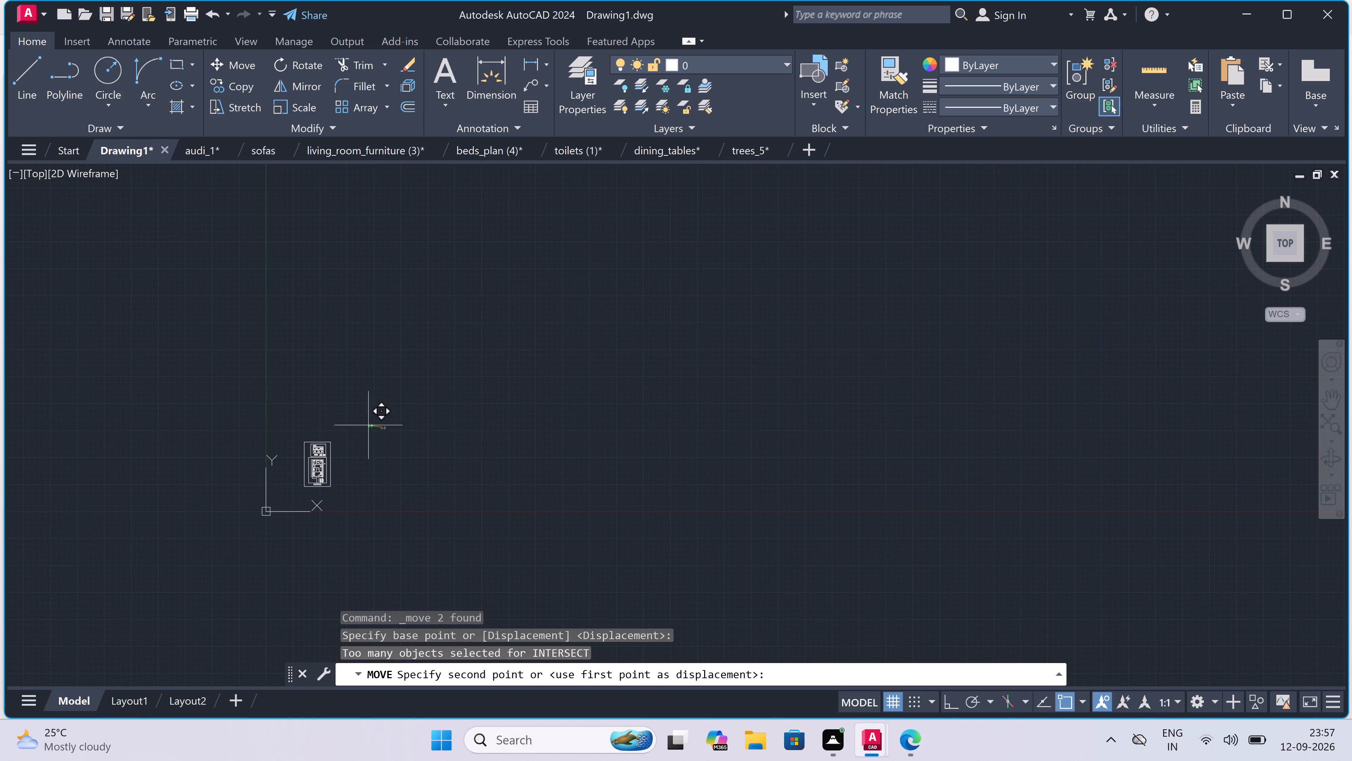
scroll(327, 453, "up", 4)
scroll(280, 454, "down", 2)
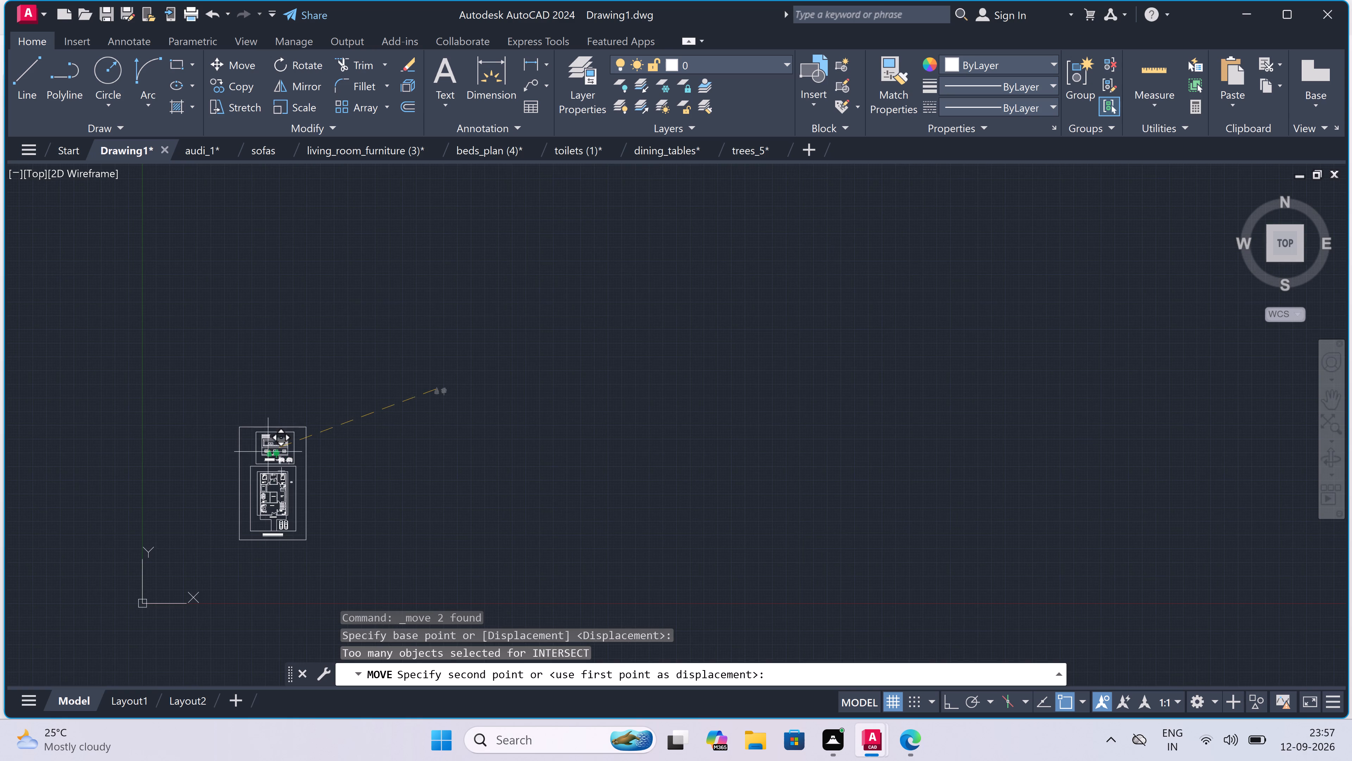
scroll(249, 453, "up", 5)
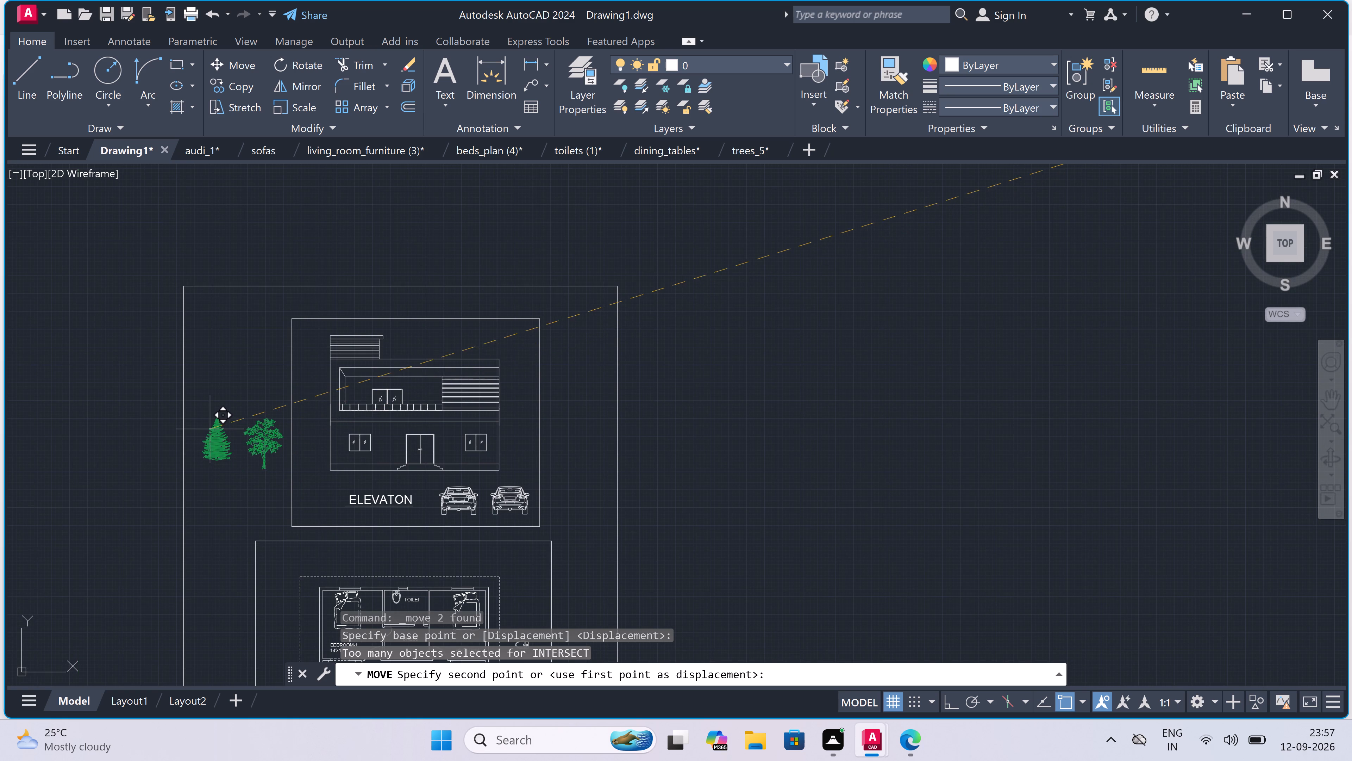
left_click(210, 429)
Move the fir inside the elevation frame, beside the left wall of the house with its base at ground level.
scroll(210, 429, "up", 2)
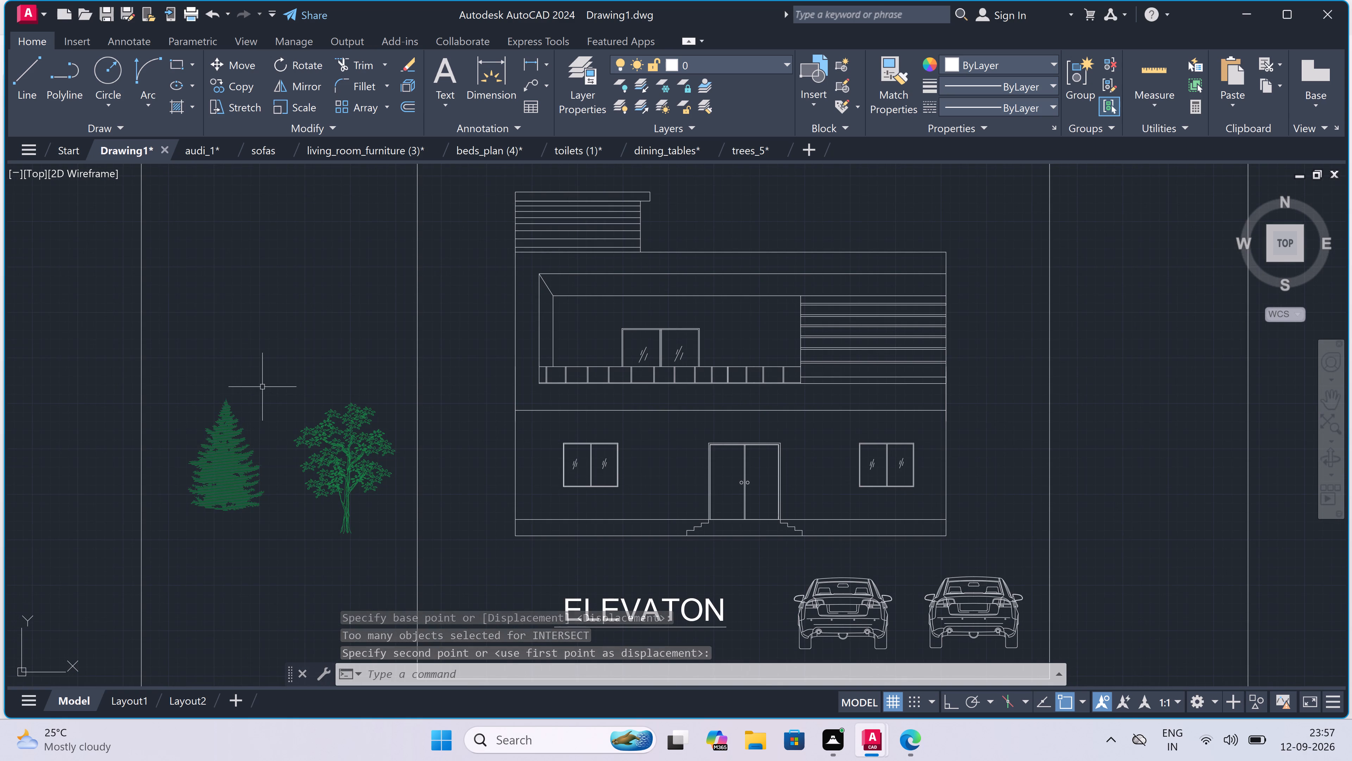
left_click_drag(262, 387, 245, 420)
left_click(173, 525)
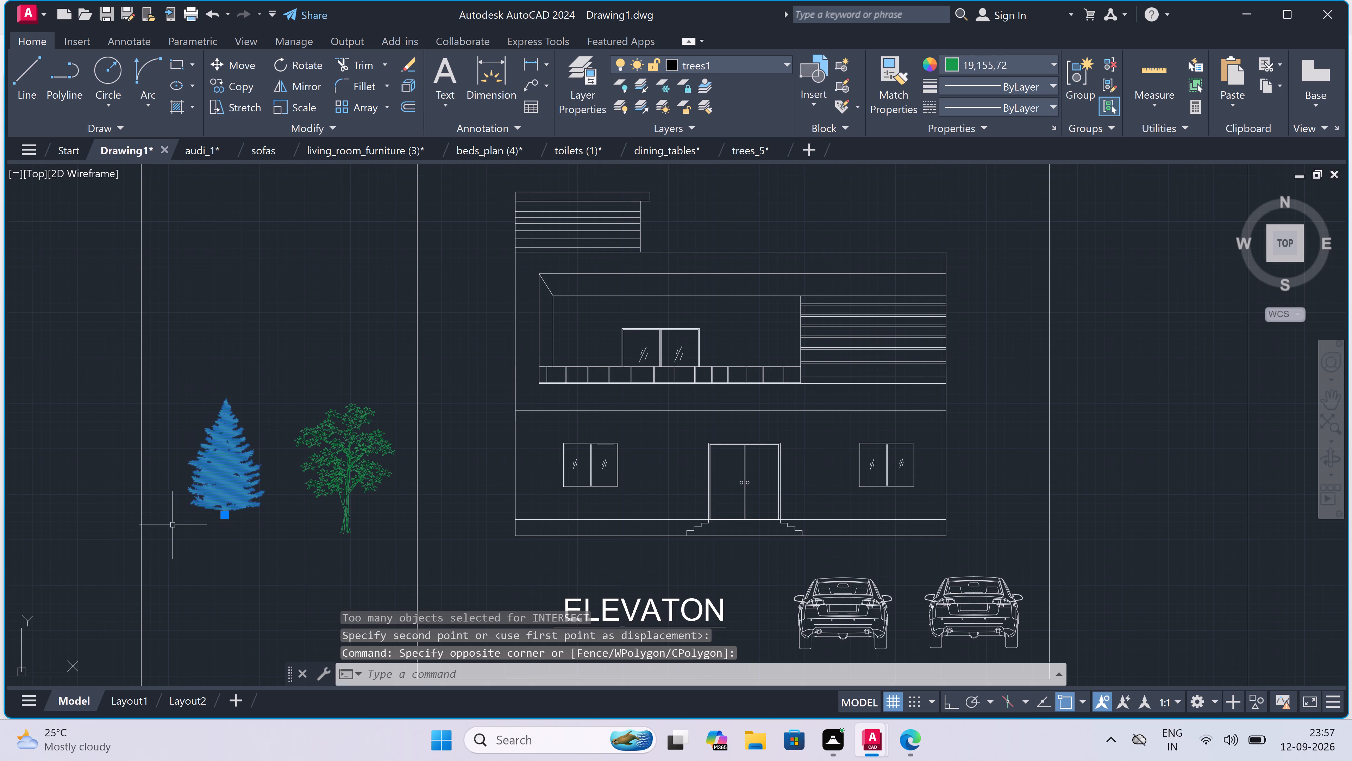
left_click(242, 62)
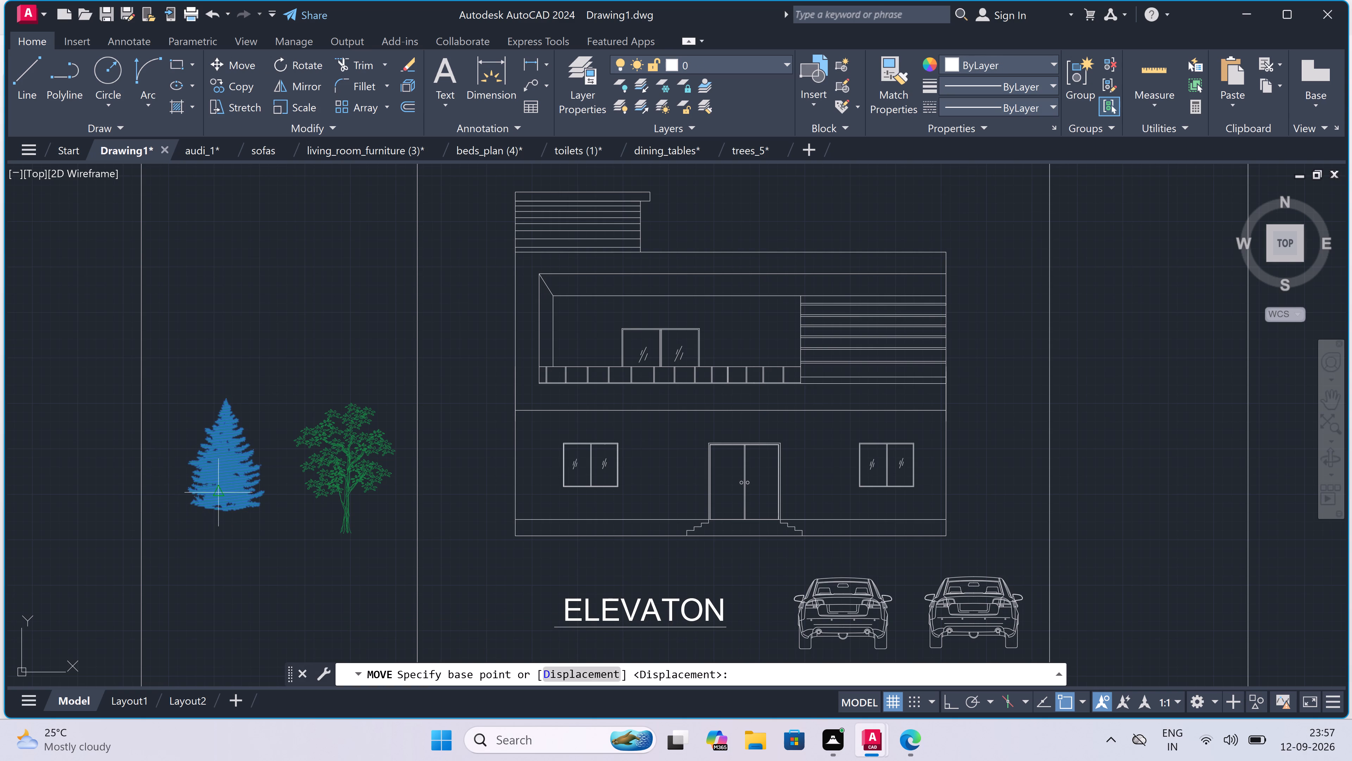
left_click(224, 474)
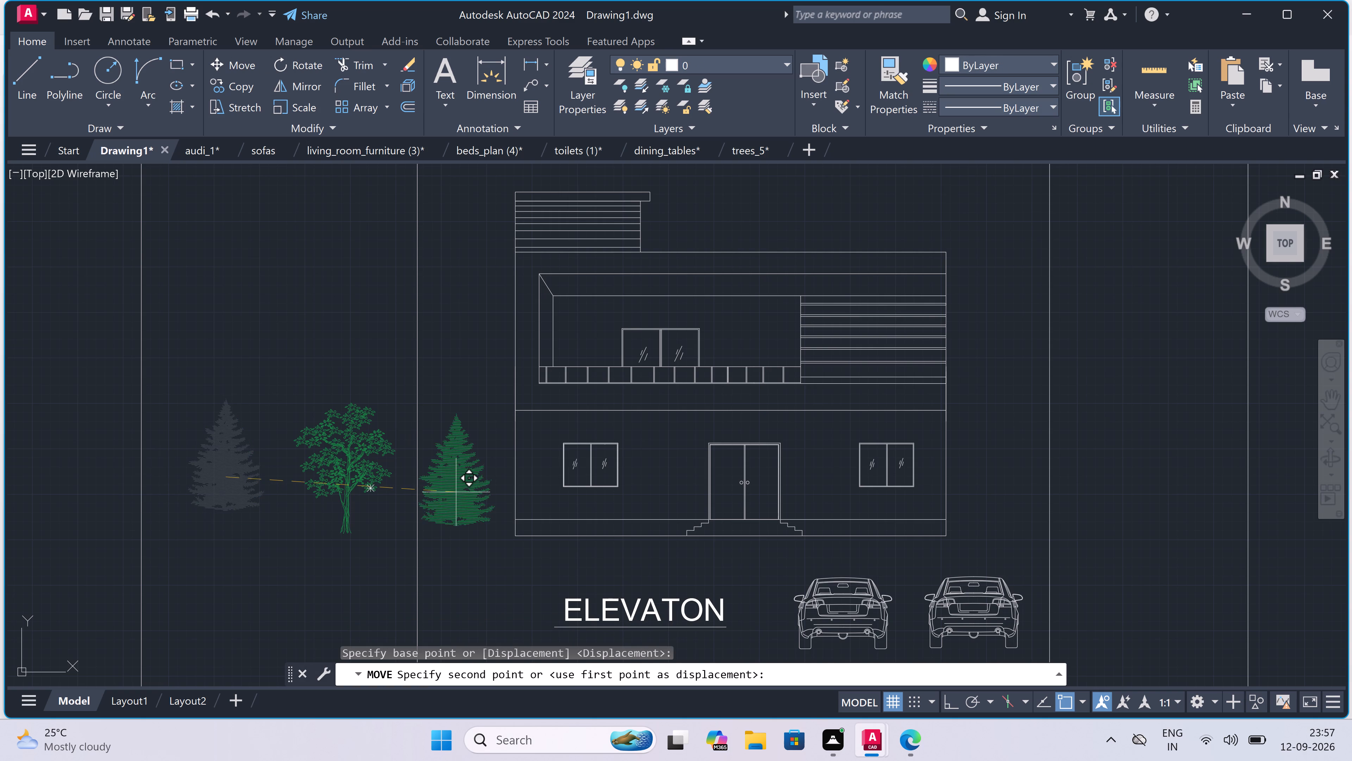
scroll(478, 500, "up", 1)
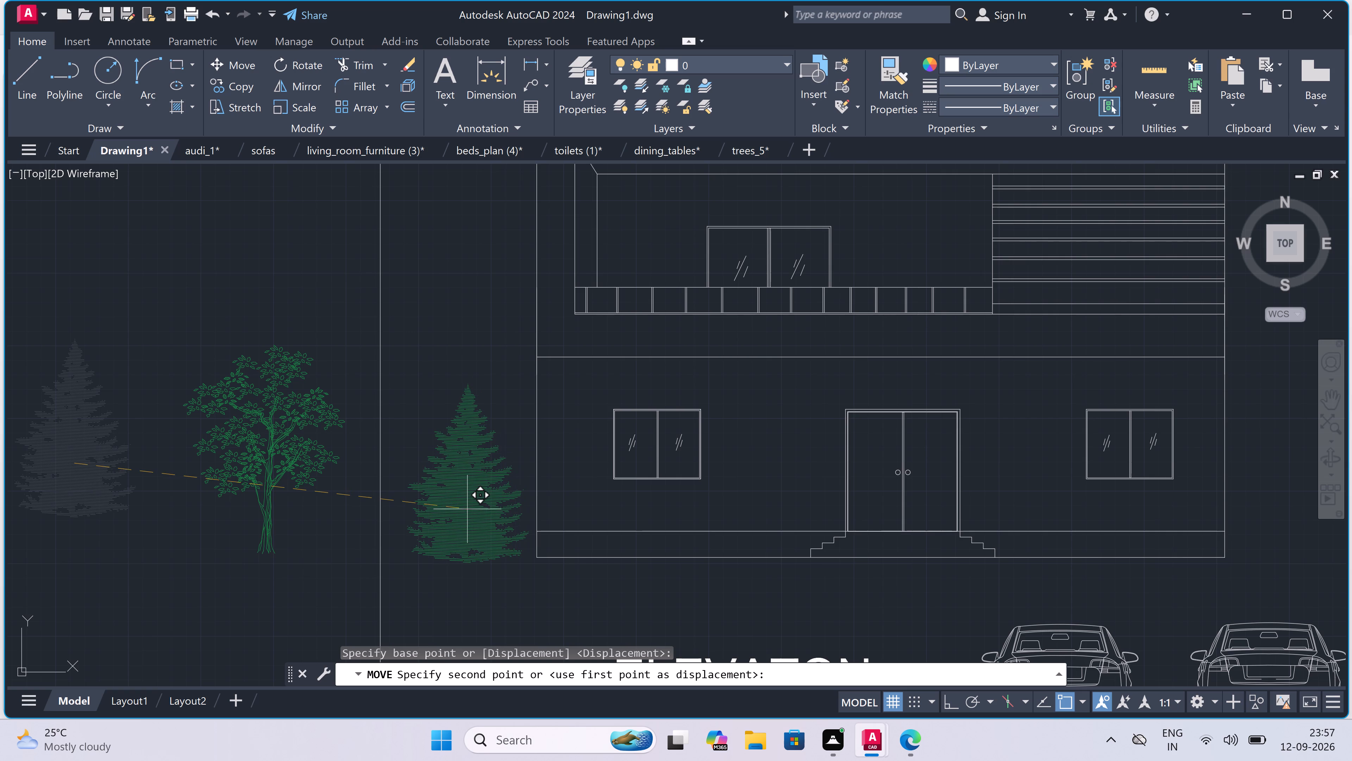
scroll(467, 509, "down", 4)
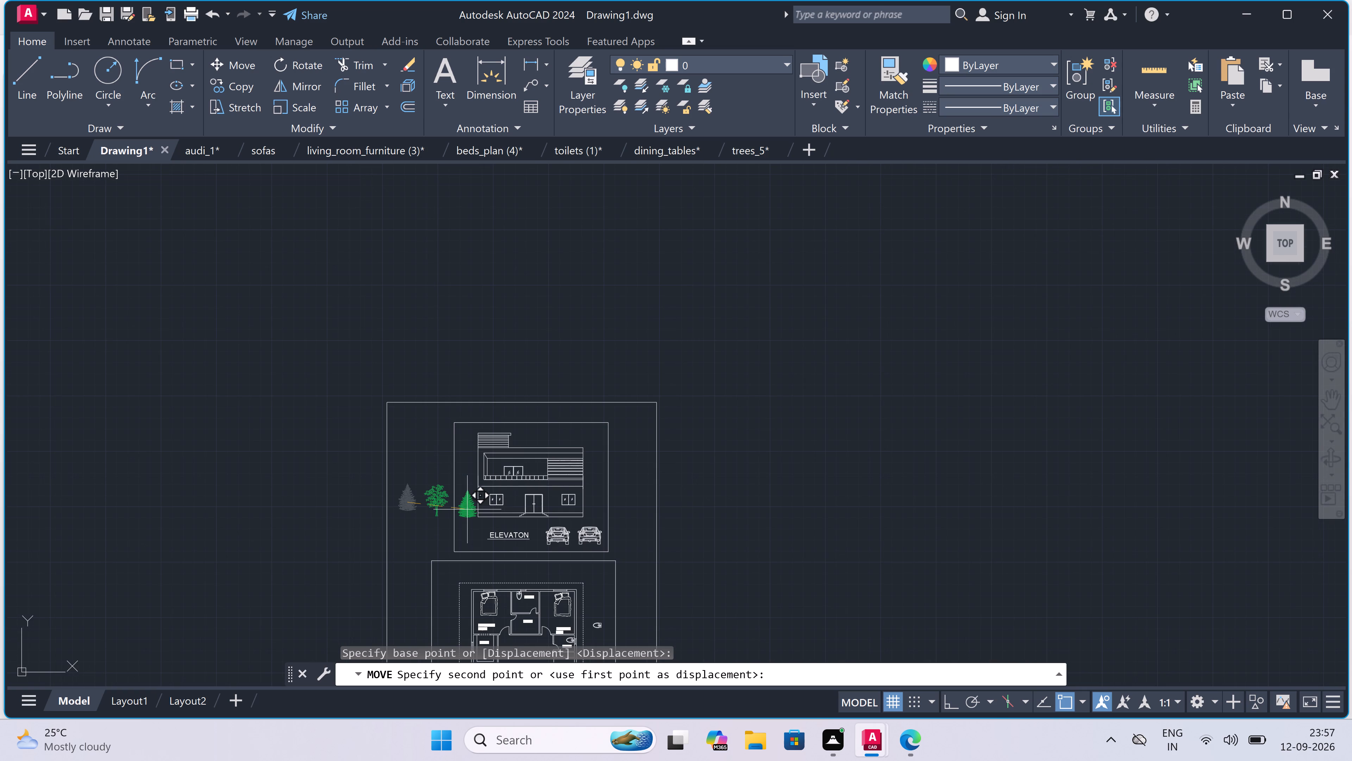
scroll(467, 509, "up", 4)
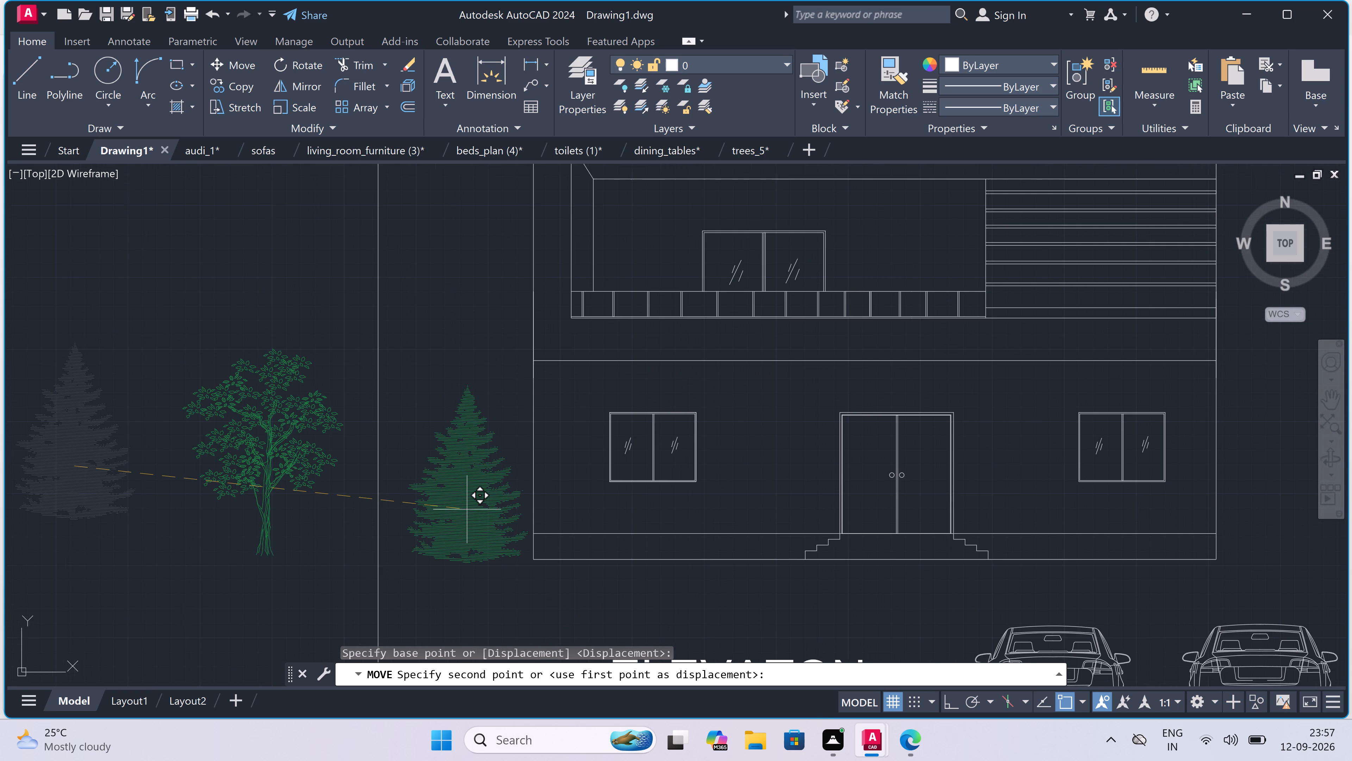
left_click(467, 509)
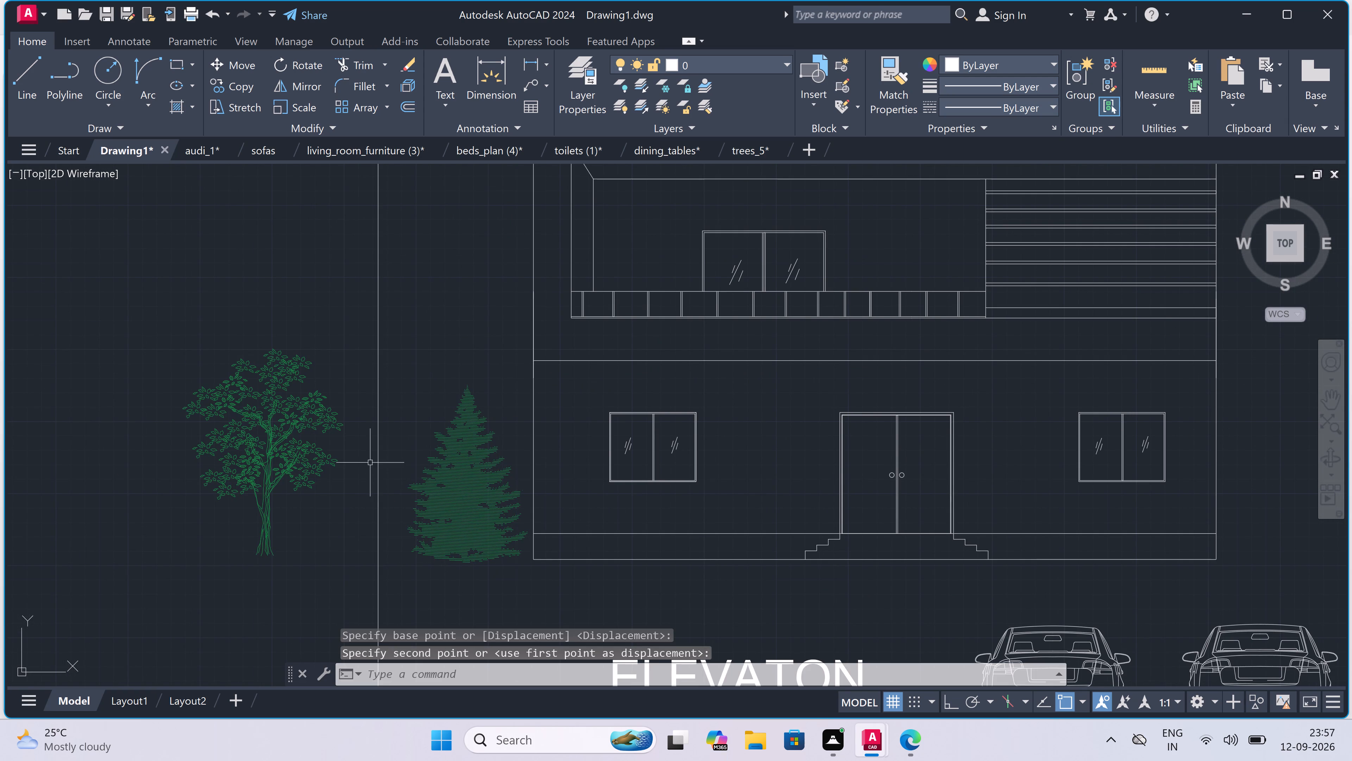
Move the broadleaf tree across the elevation into the gap between the house's right wall and the elevation frame.
left_click_drag(350, 328, 338, 347)
left_click(117, 551)
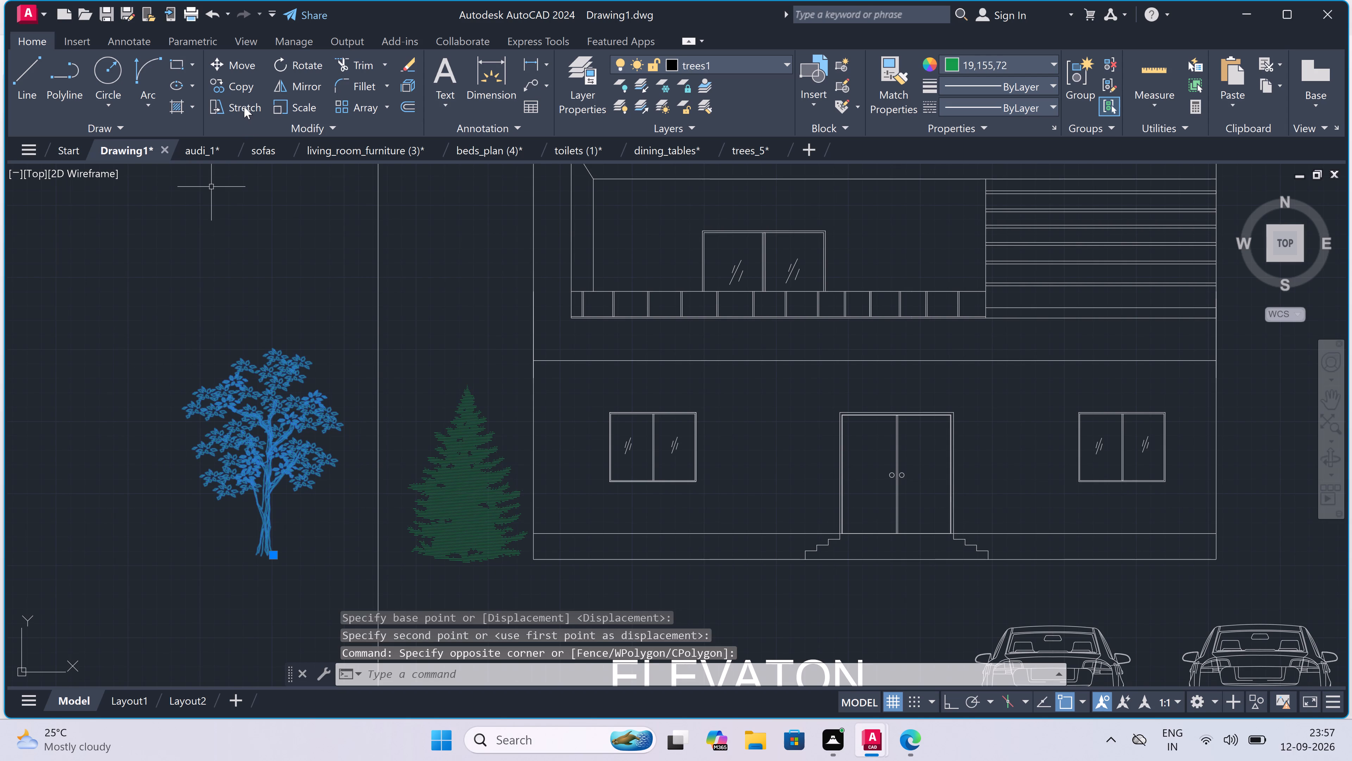
left_click(239, 61)
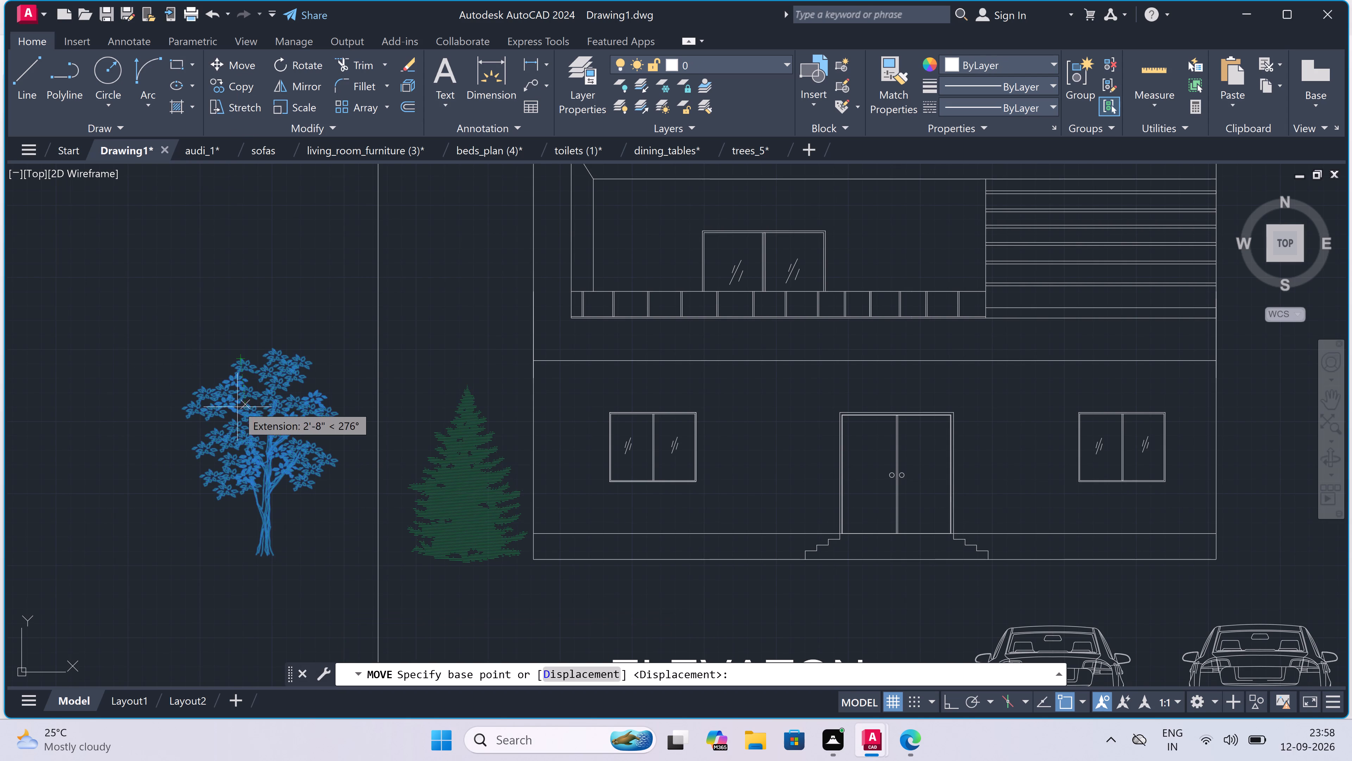
left_click_drag(243, 416, 244, 409)
scroll(362, 312, "down", 3)
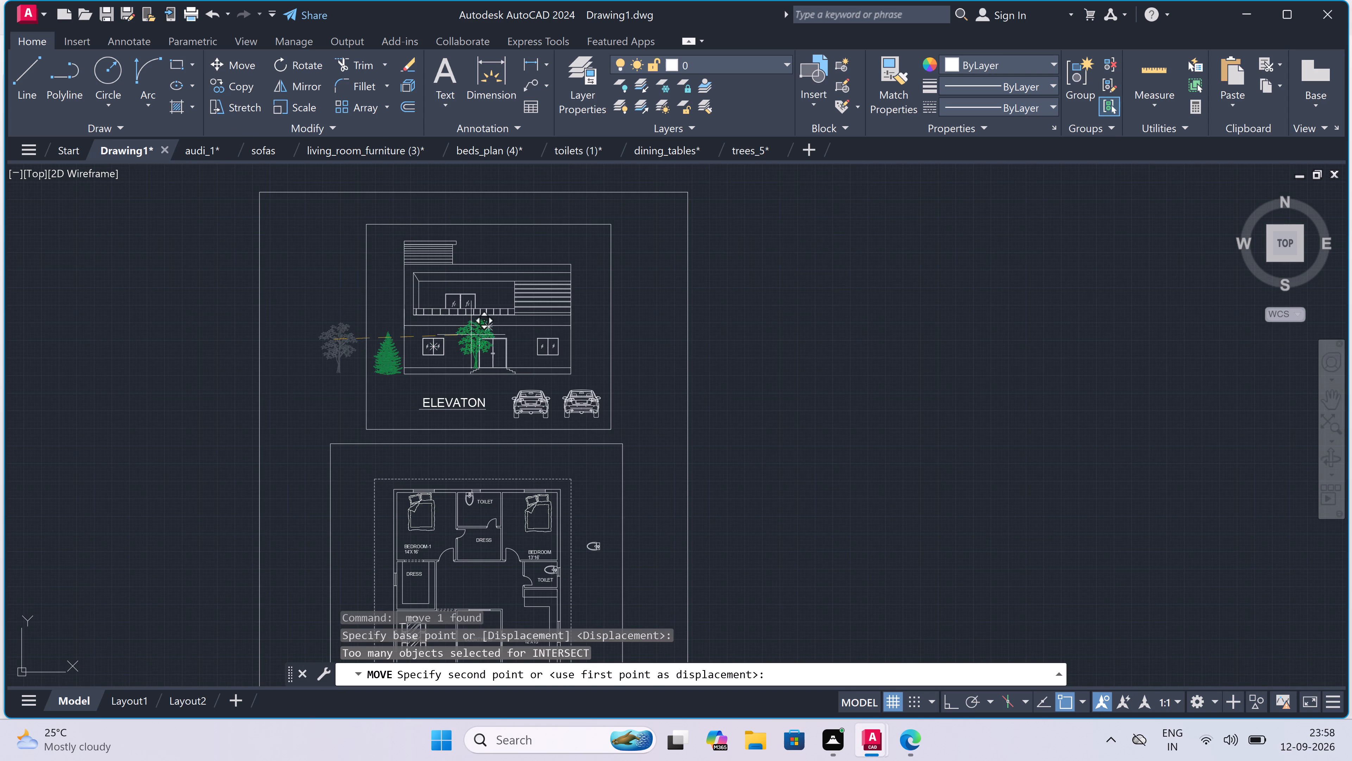
scroll(558, 343, "up", 4)
scroll(630, 336, "down", 2)
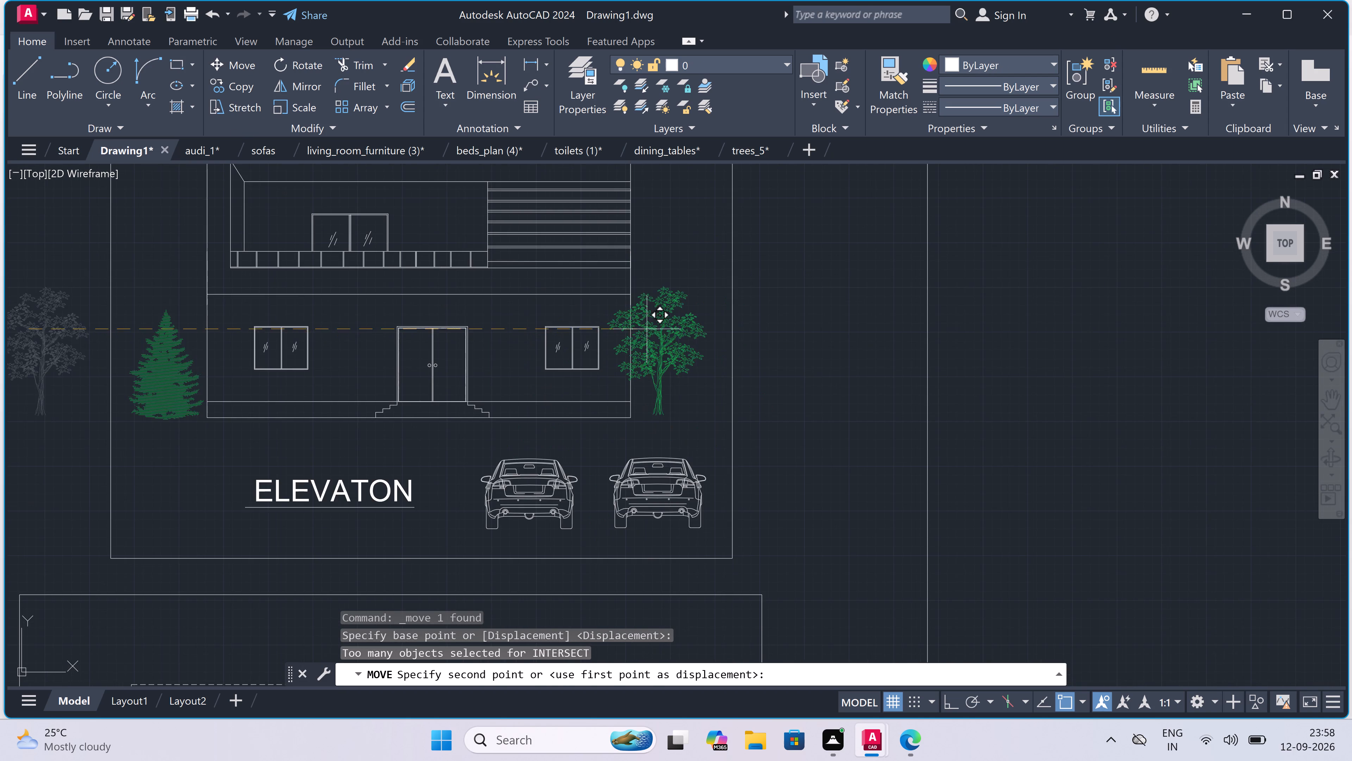
scroll(647, 329, "up", 1)
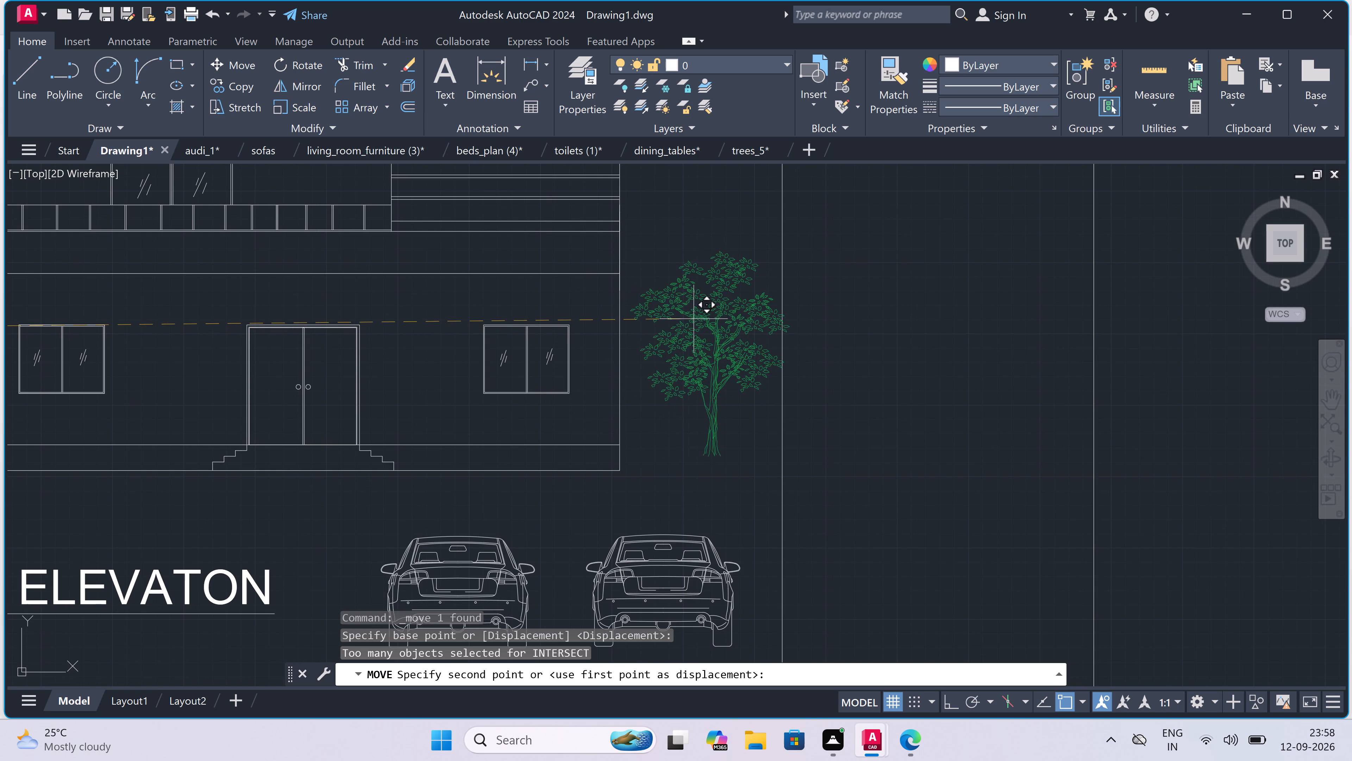
scroll(688, 319, "up", 1)
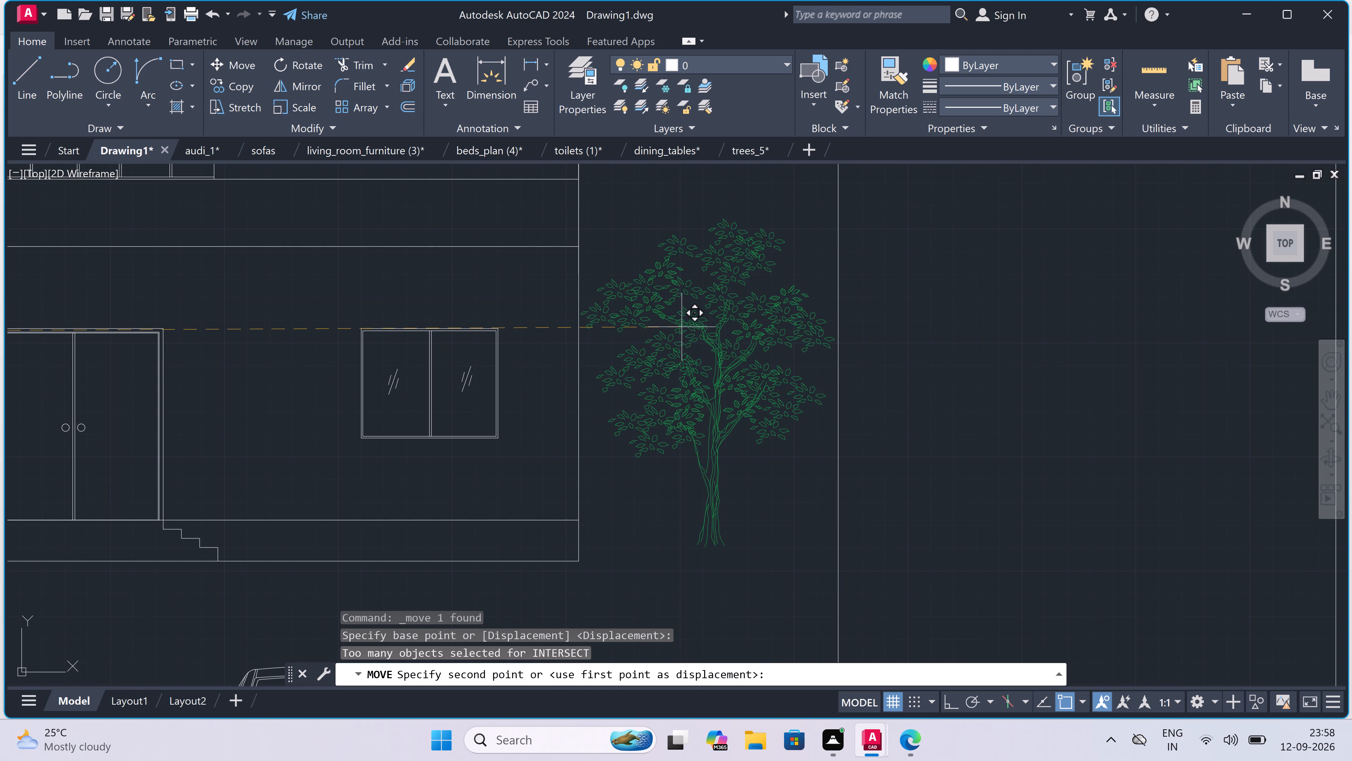
left_click(682, 327)
scroll(680, 309, "down", 5)
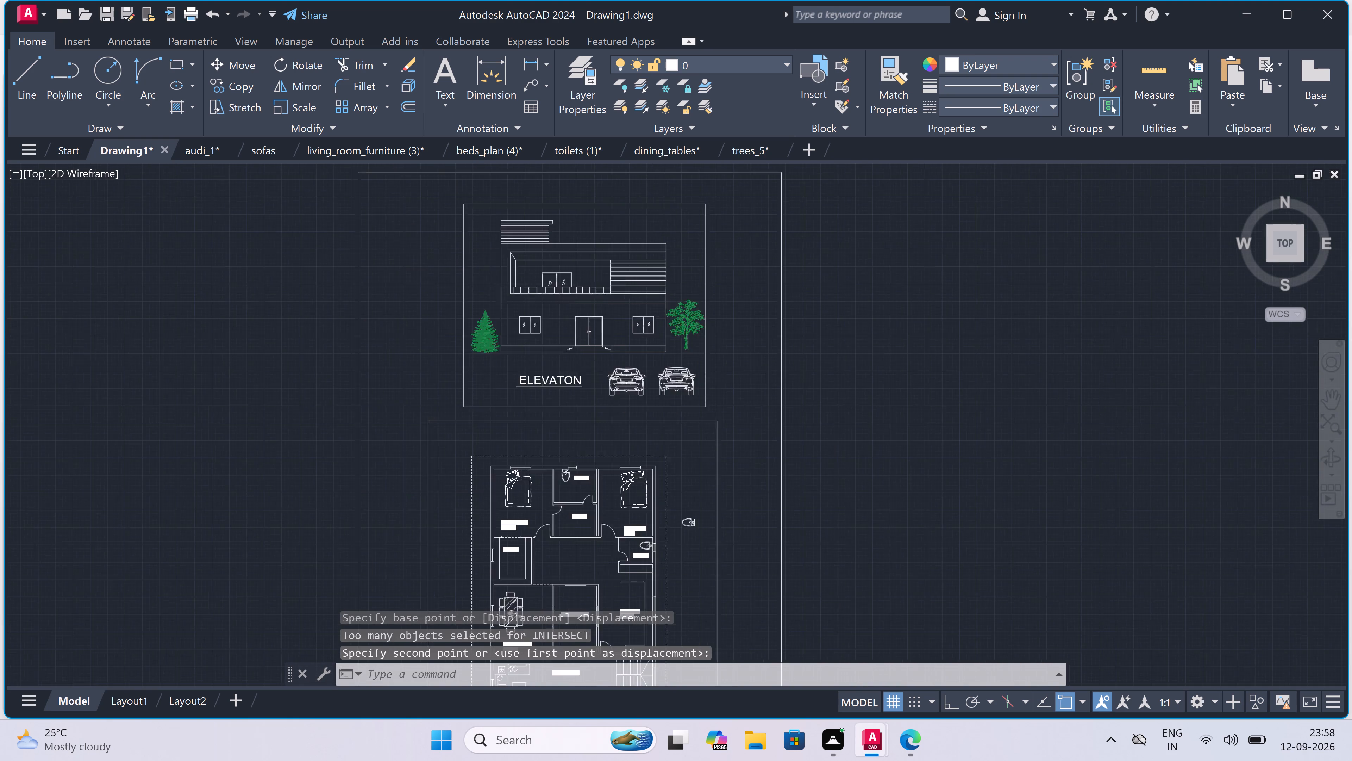
Switch to the browser window with the Trees 5 page on dwgmodels.com.
left_click(1242, 5)
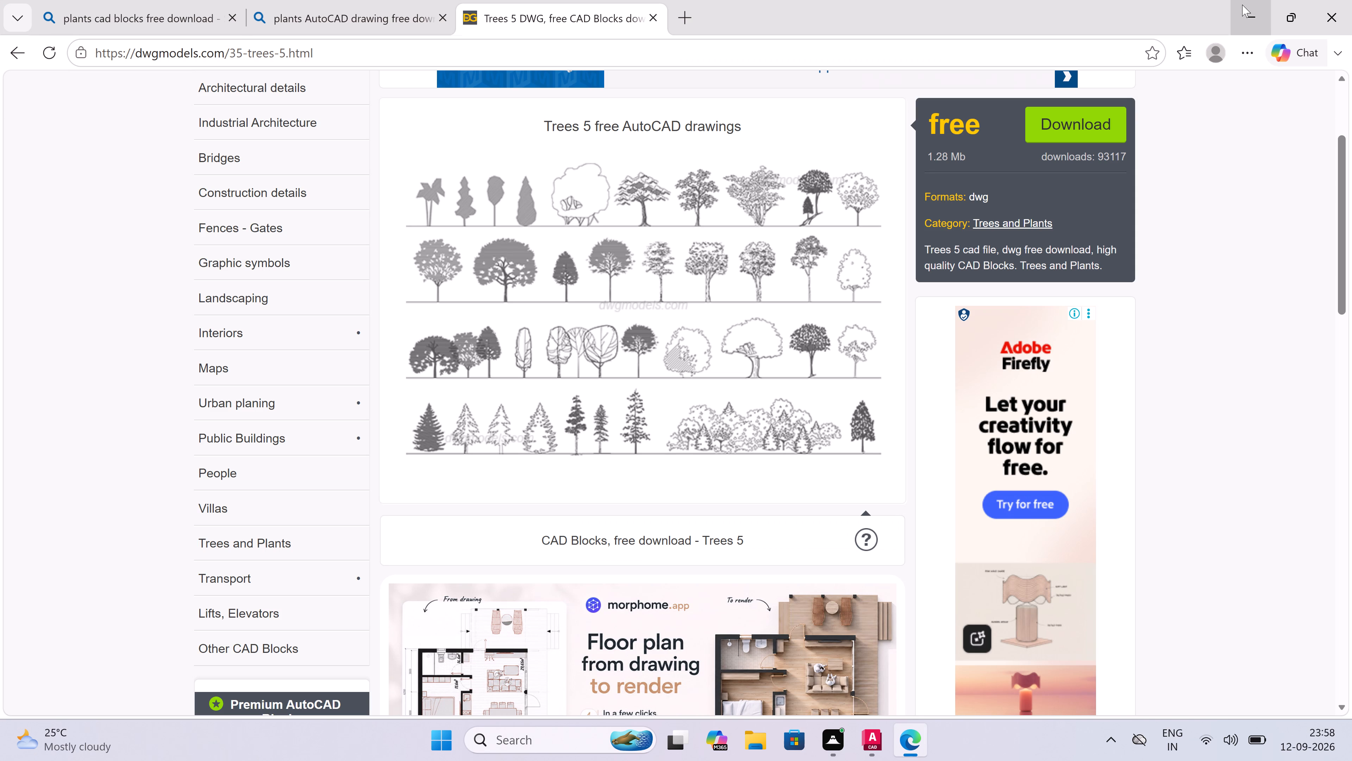
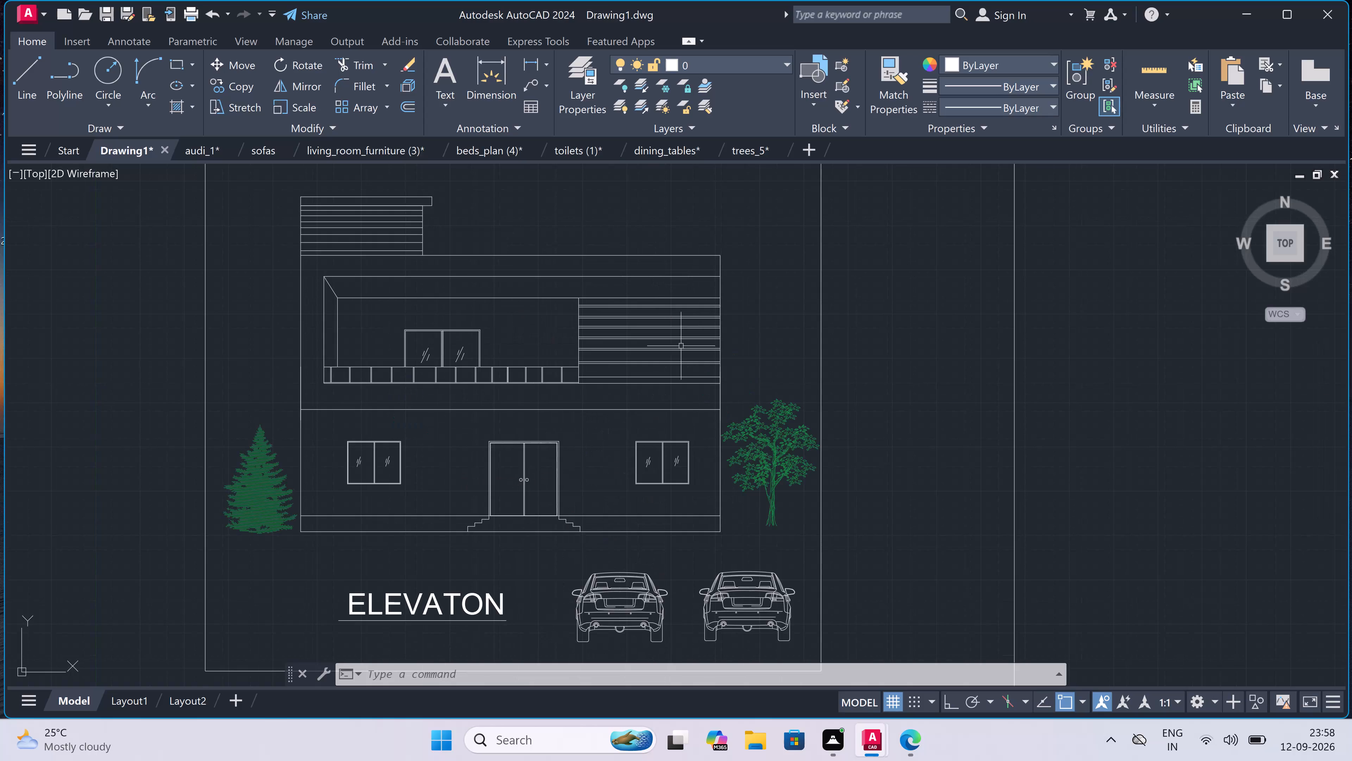
Set the colour of both the fir and the broadleaf tree beside the elevation to ByBlock.
left_click(757, 431)
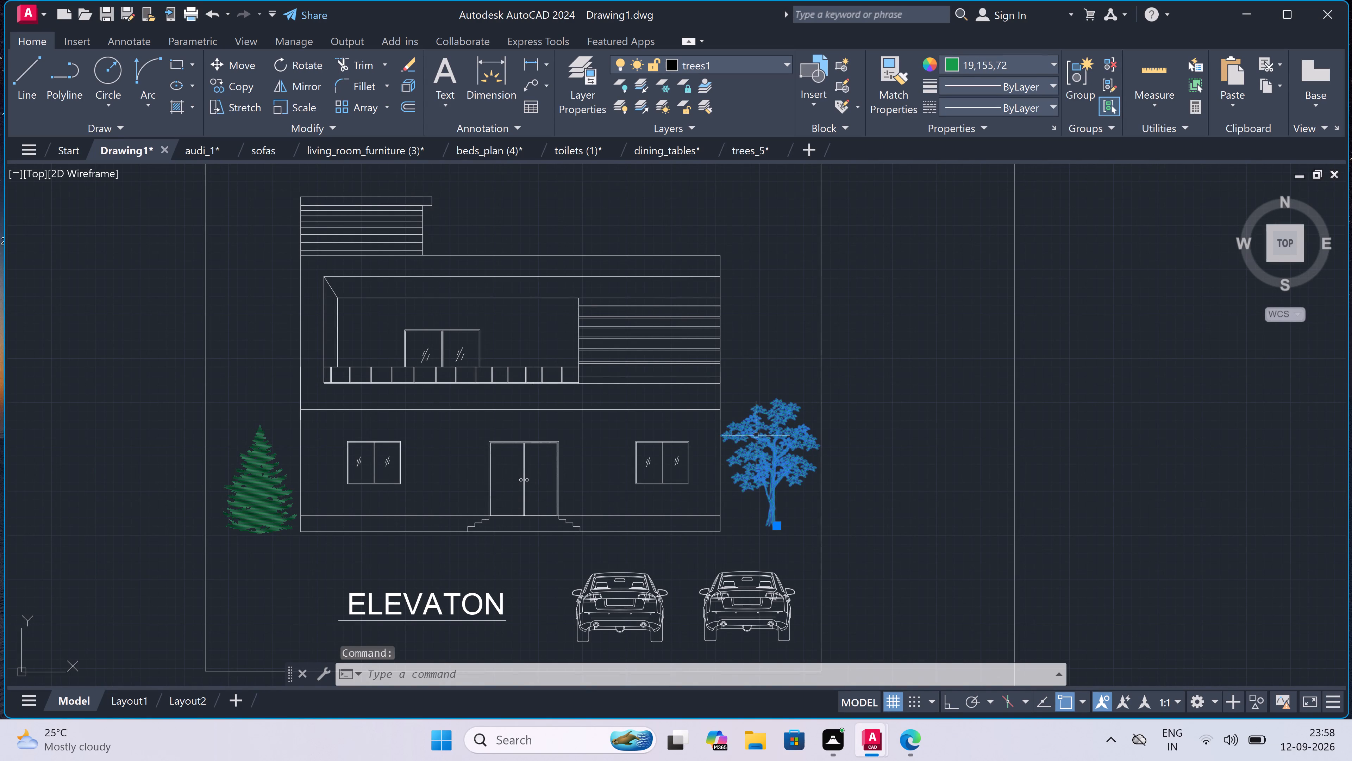
left_click(265, 487)
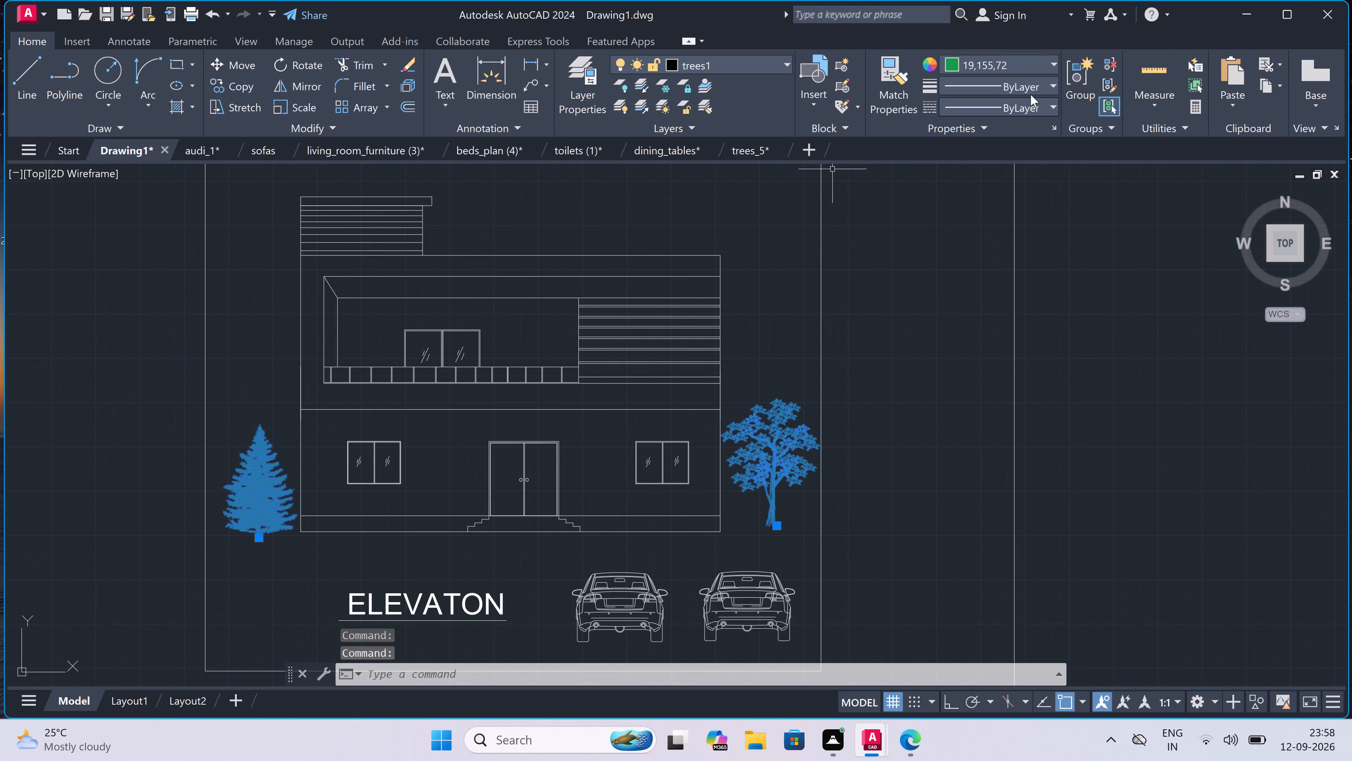
left_click(1024, 67)
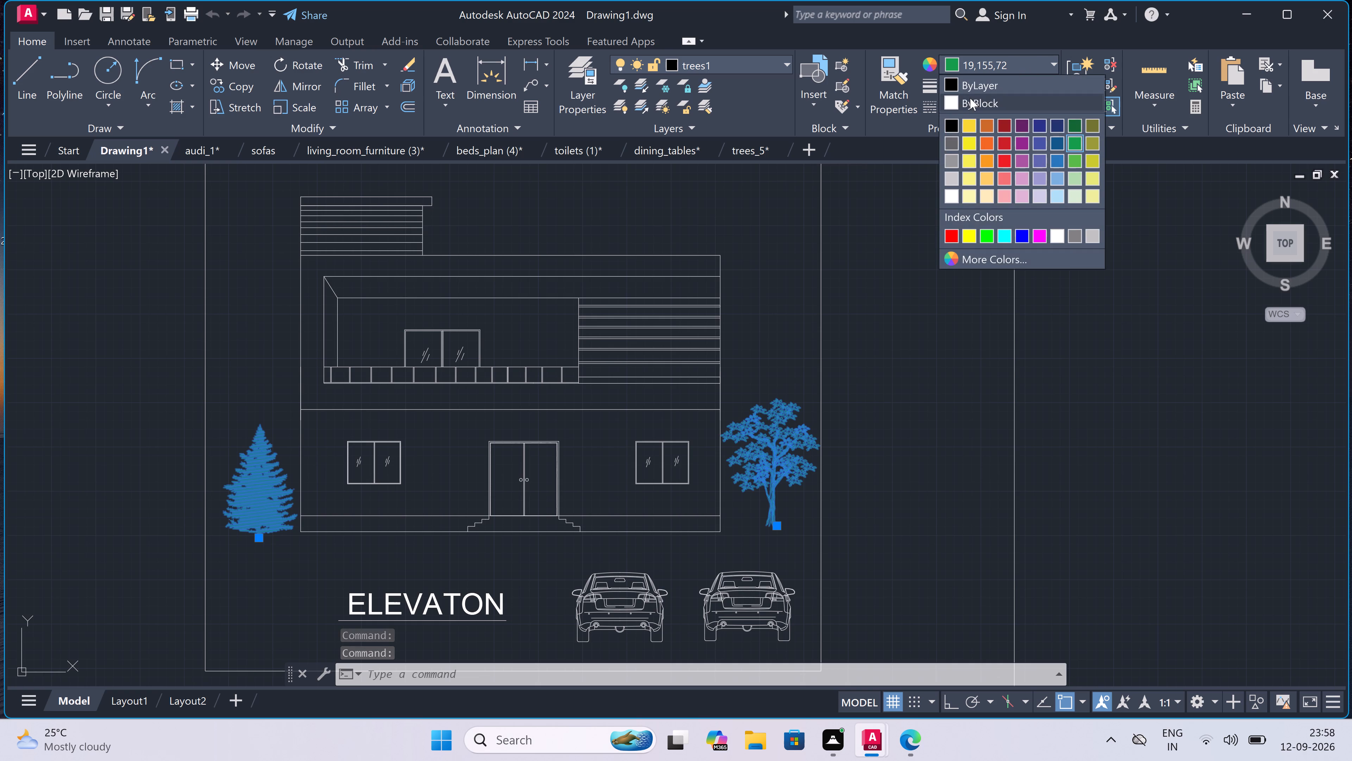
left_click(970, 98)
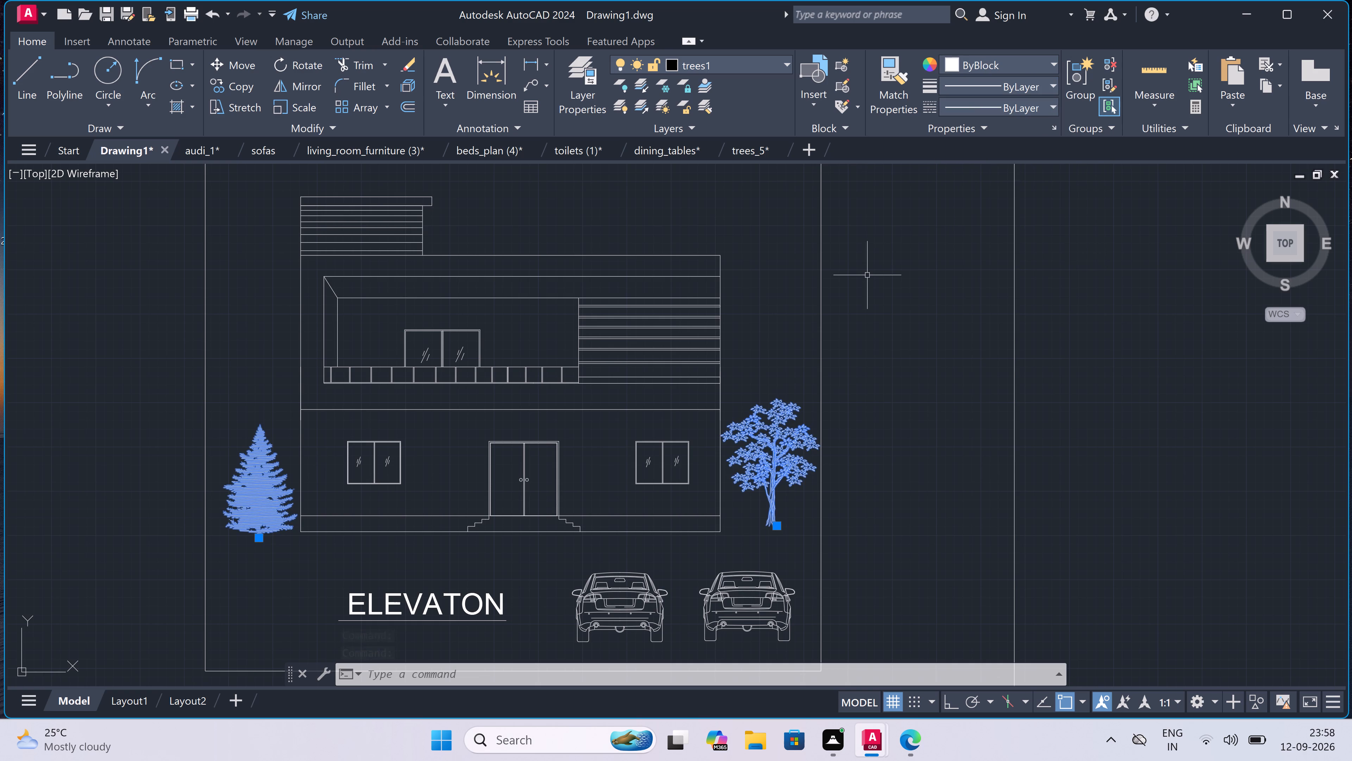
key("Escape")
With Ortho on, draw a line straight up from the roof's right corner, continuing horizontally inward above the flat roof.
scroll(867, 278, "down", 2)
scroll(866, 278, "up", 2)
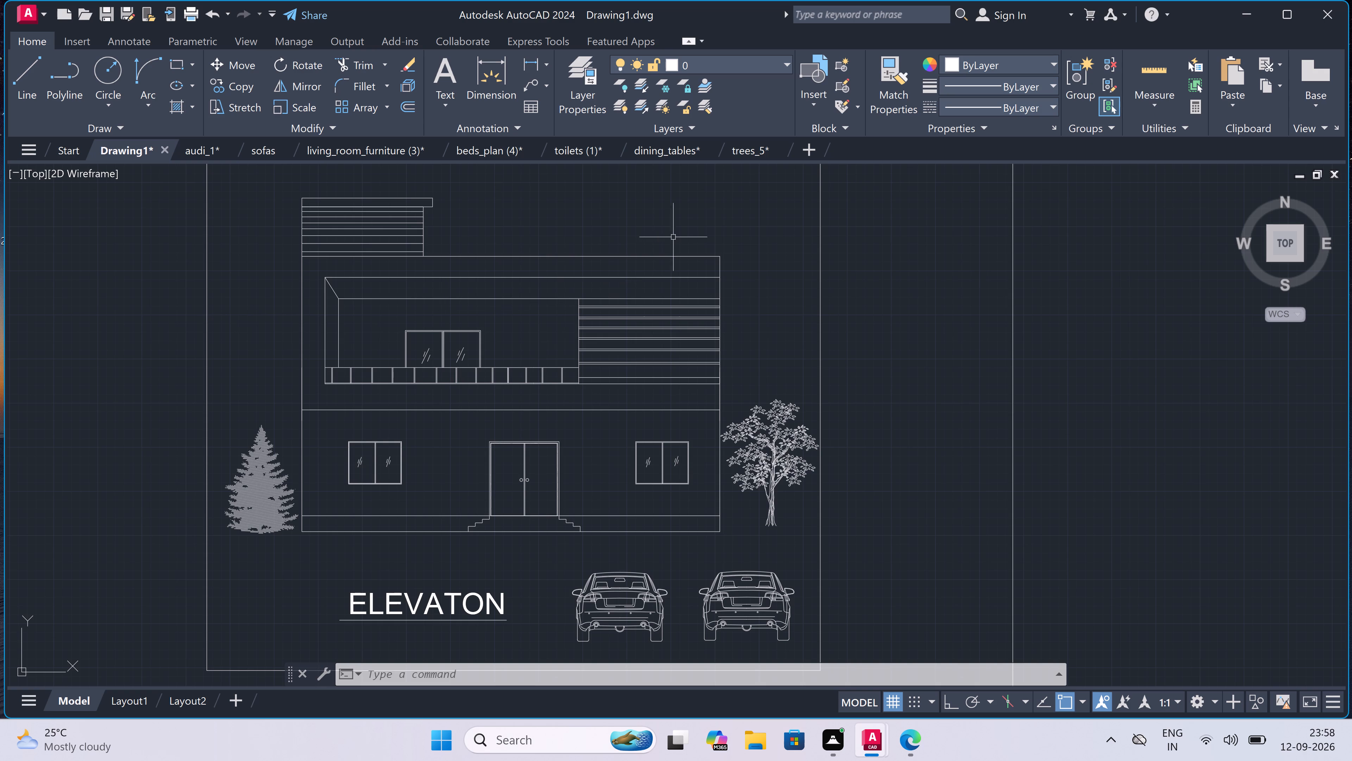
scroll(729, 231, "up", 2)
key("l")
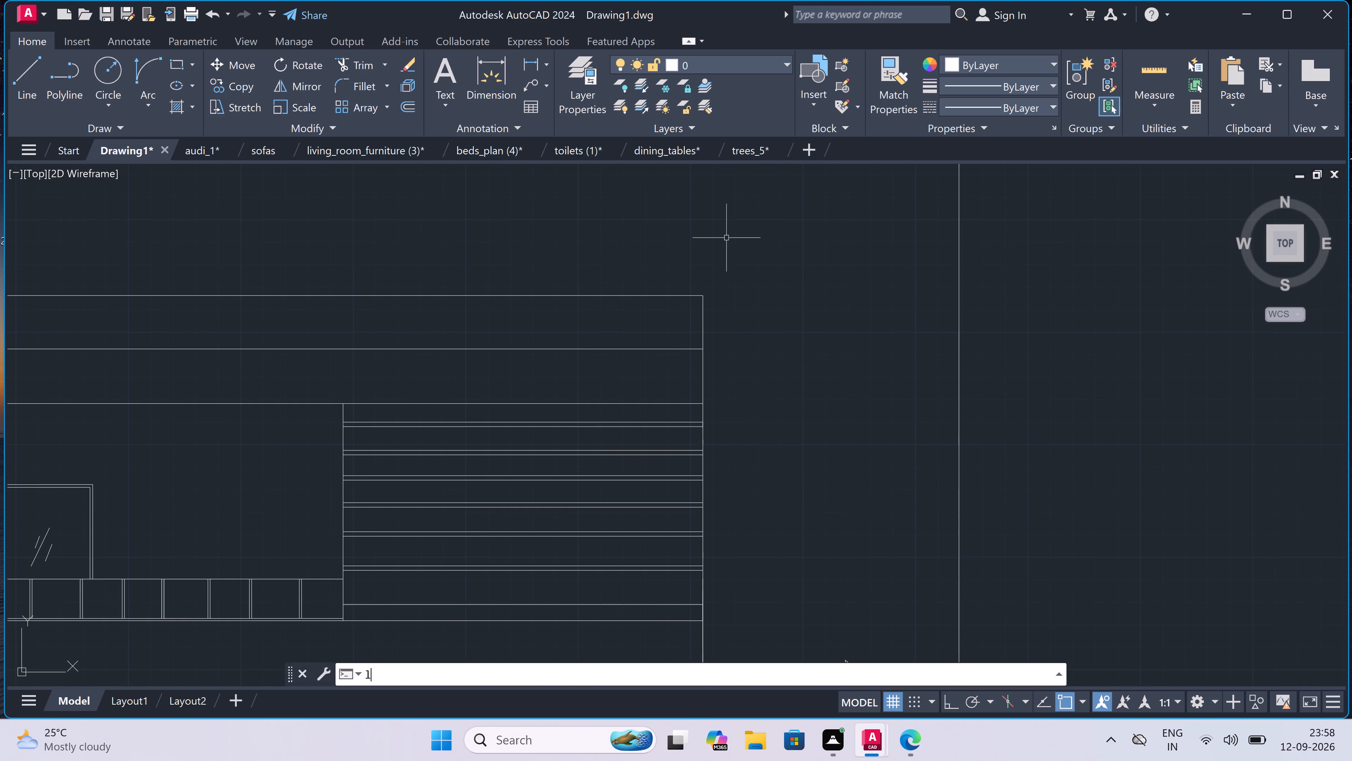
key("space")
left_click(702, 298)
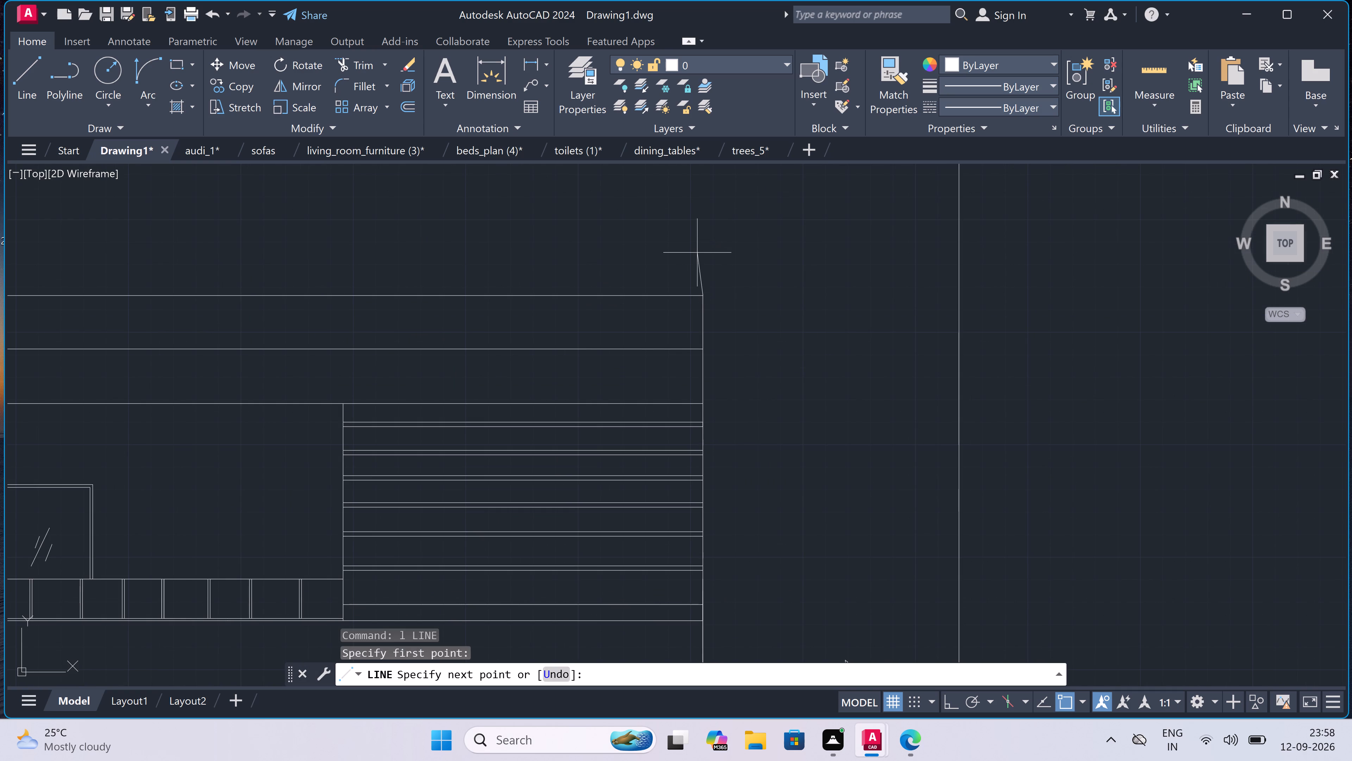
key("F8")
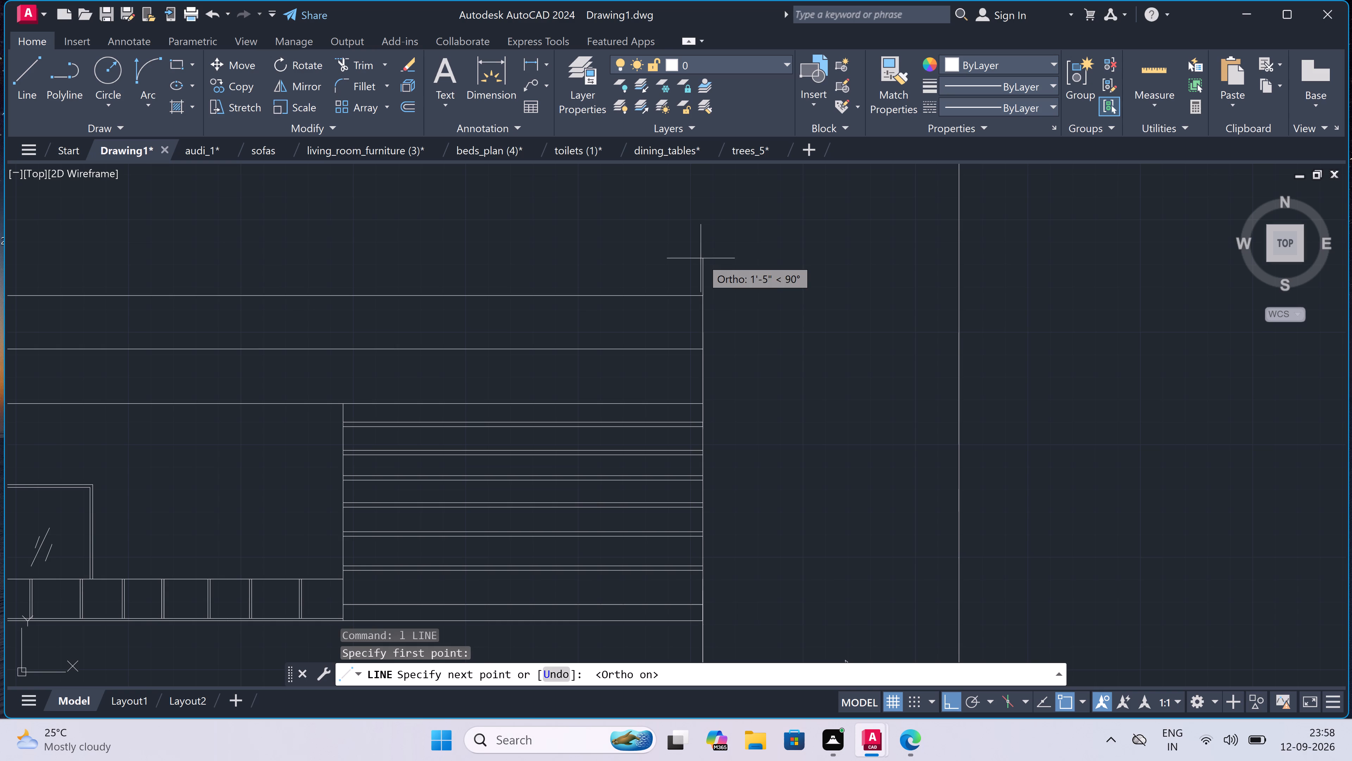
left_click(702, 242)
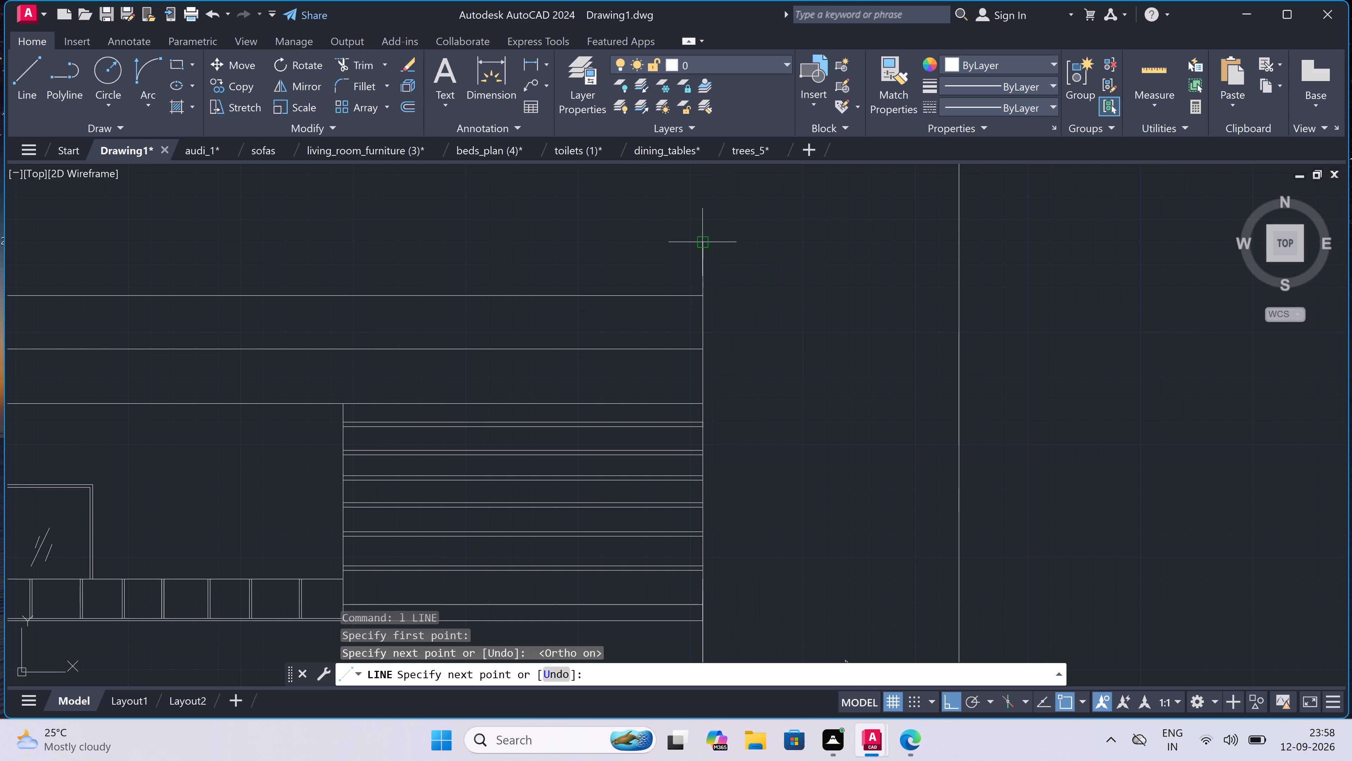
scroll(606, 239, "down", 2)
scroll(605, 238, "up", 2)
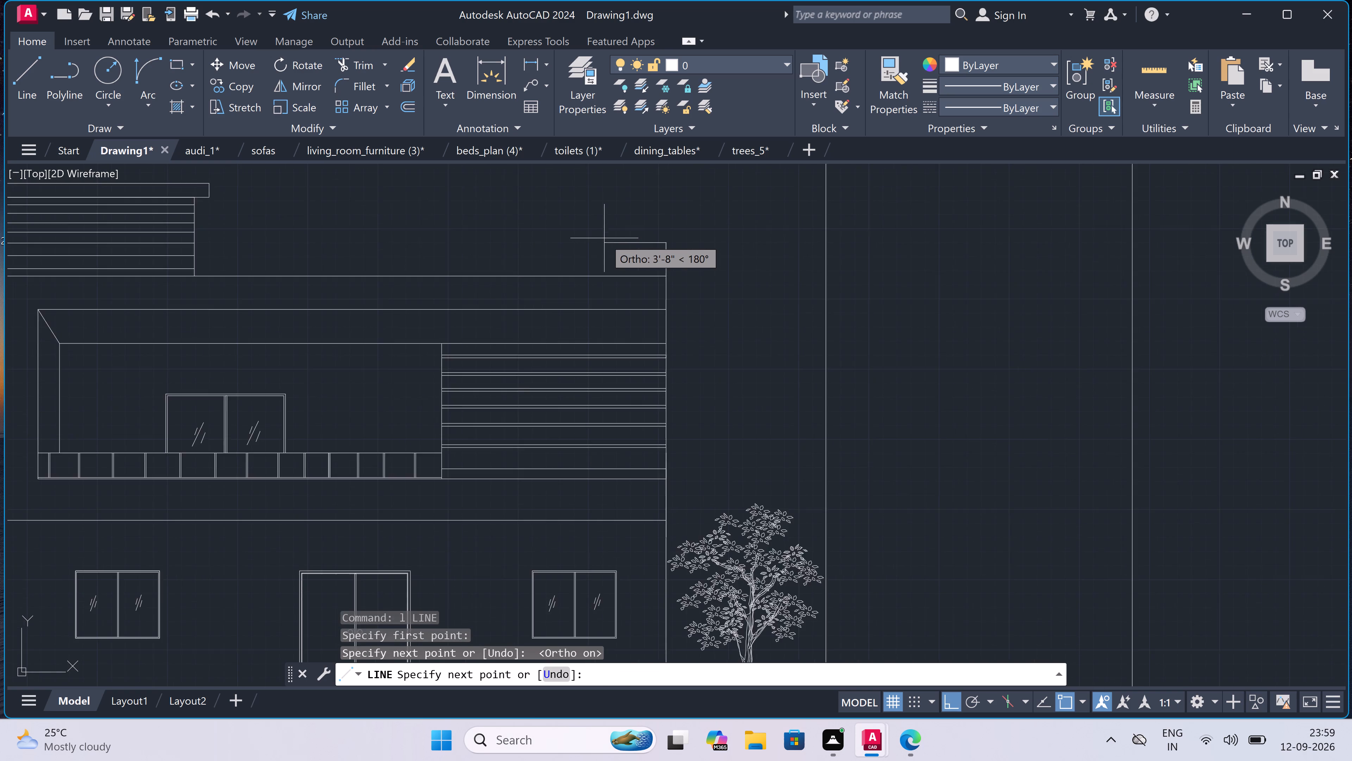
left_click(583, 242)
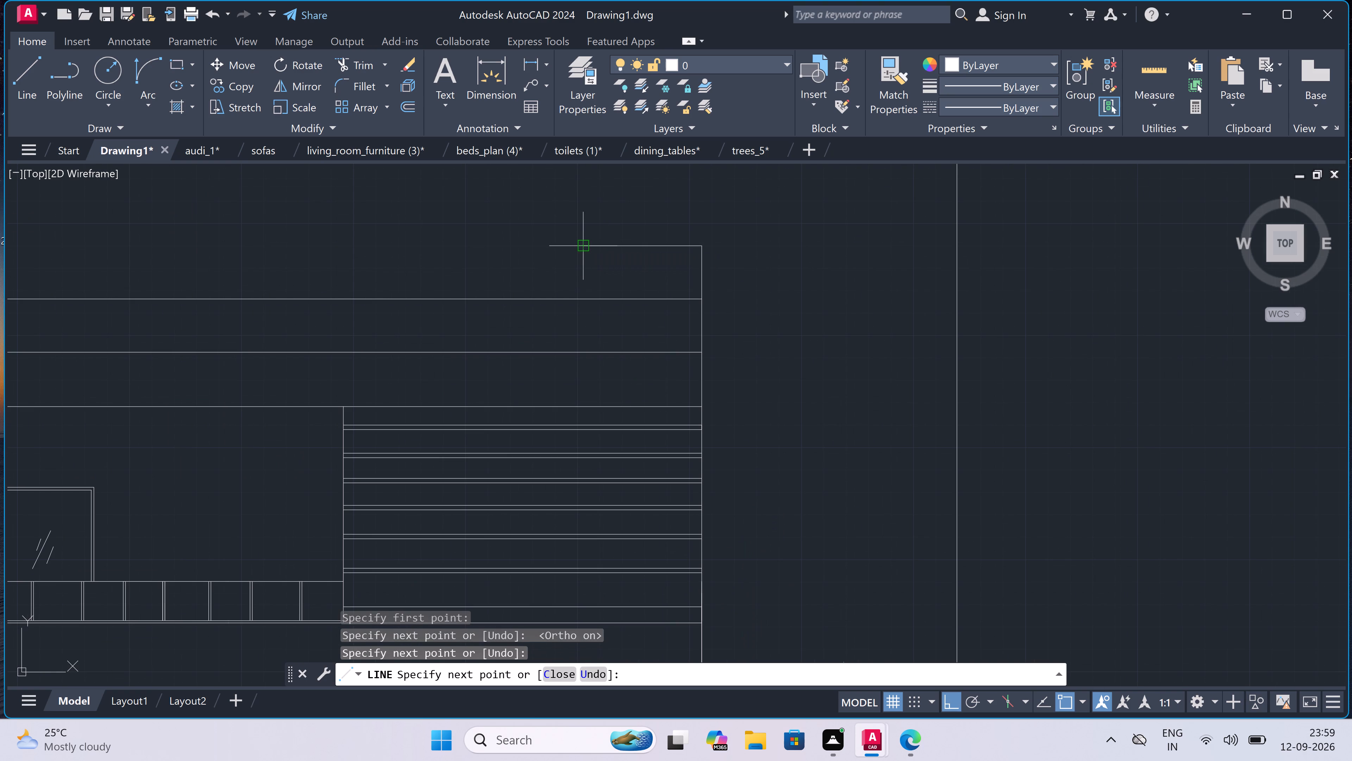
Continue the outline down and back inward in steps, with an about 8" ledge and 4" drop, ending vertically on the roof line.
scroll(581, 250, "up", 3)
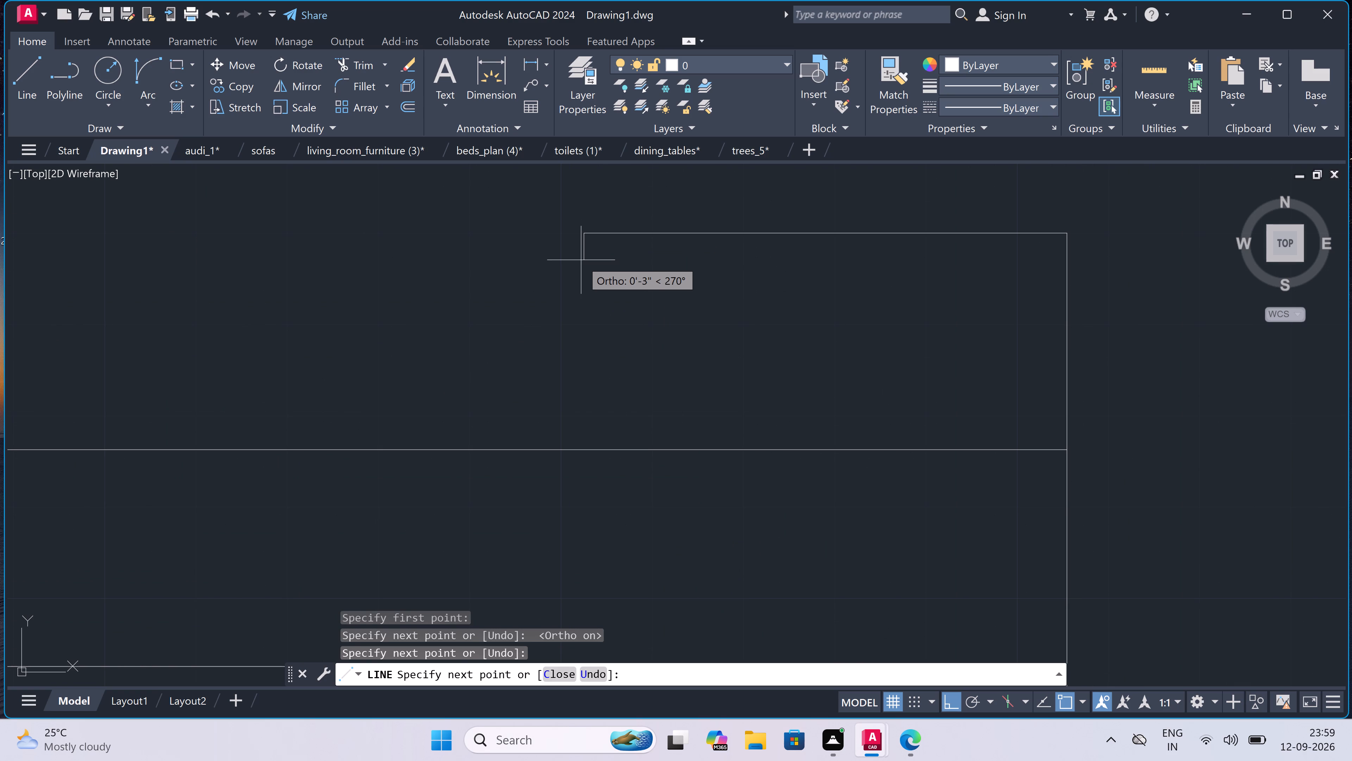
left_click(584, 289)
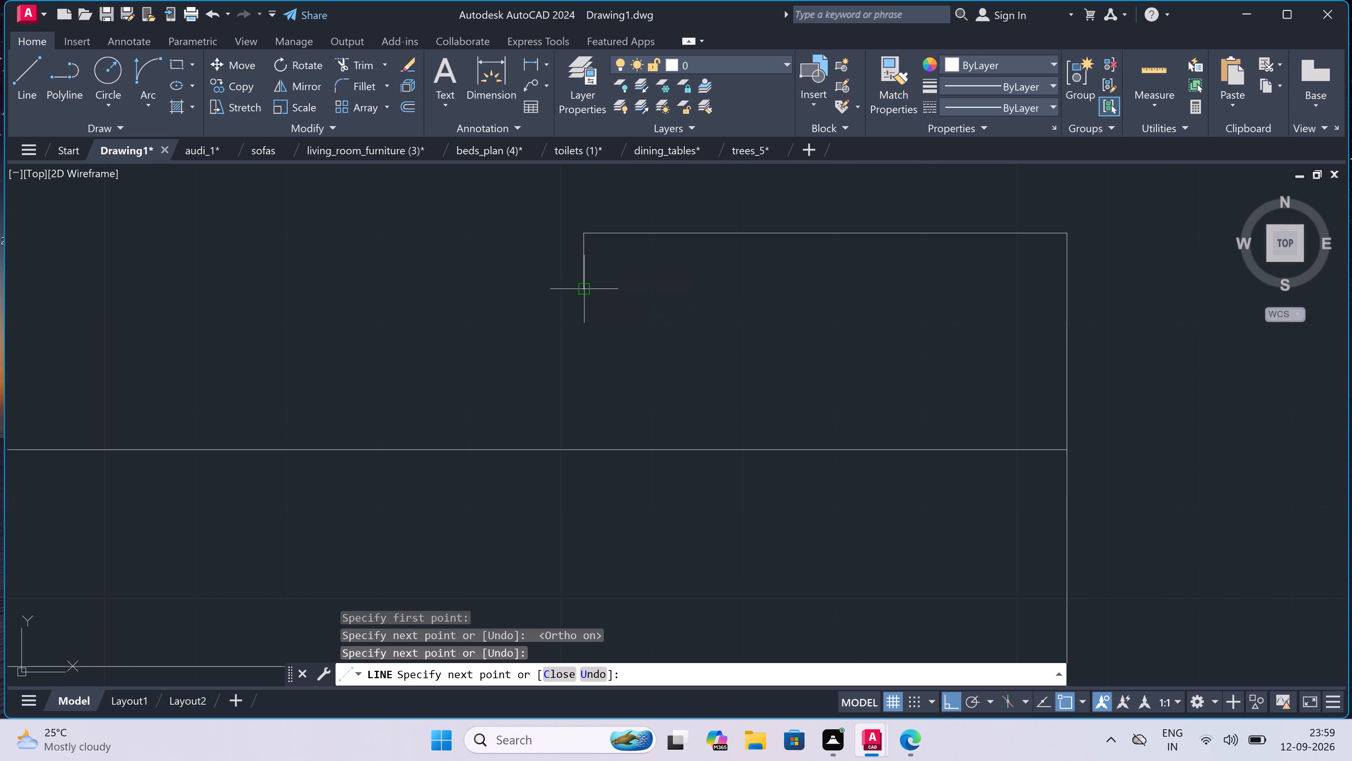
left_click(659, 289)
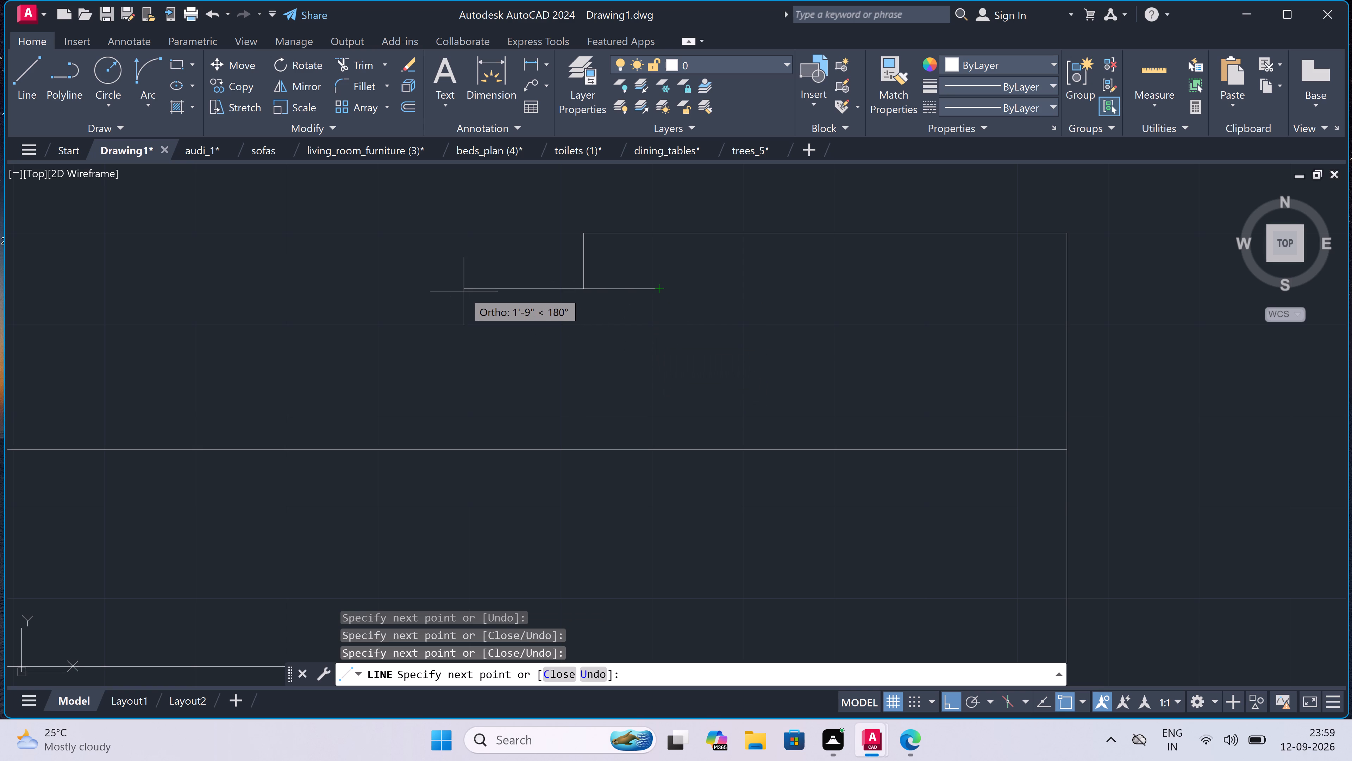
scroll(464, 291, "down", 2)
scroll(464, 291, "up", 2)
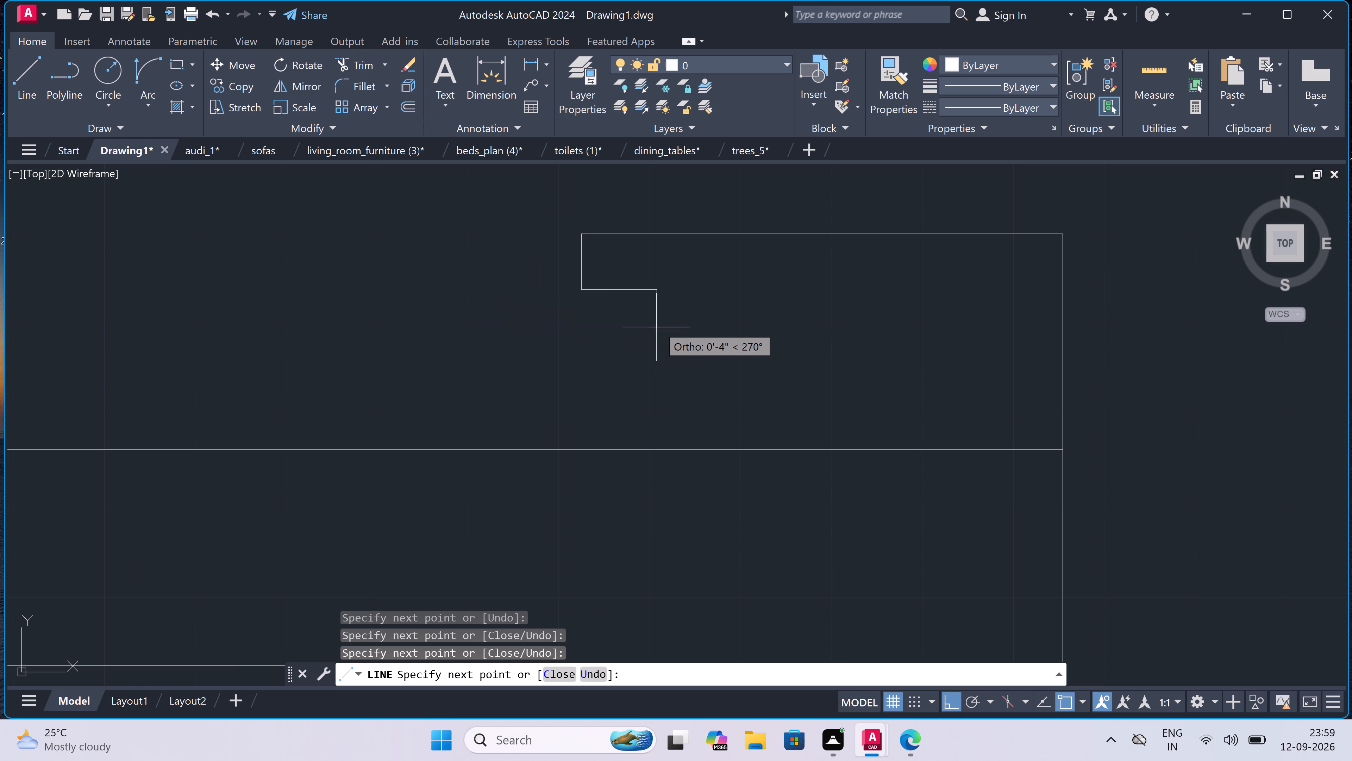
left_click_drag(657, 323, 647, 321)
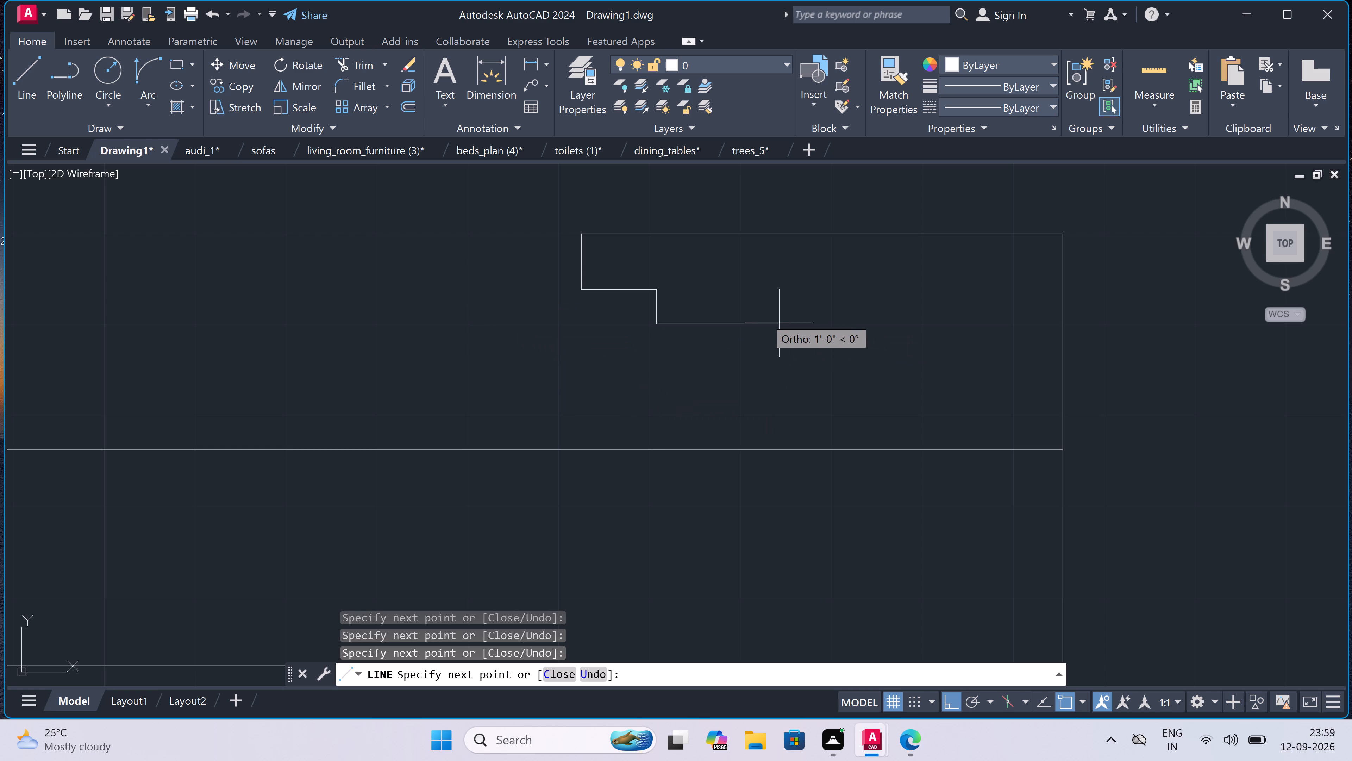
left_click_drag(704, 326, 704, 332)
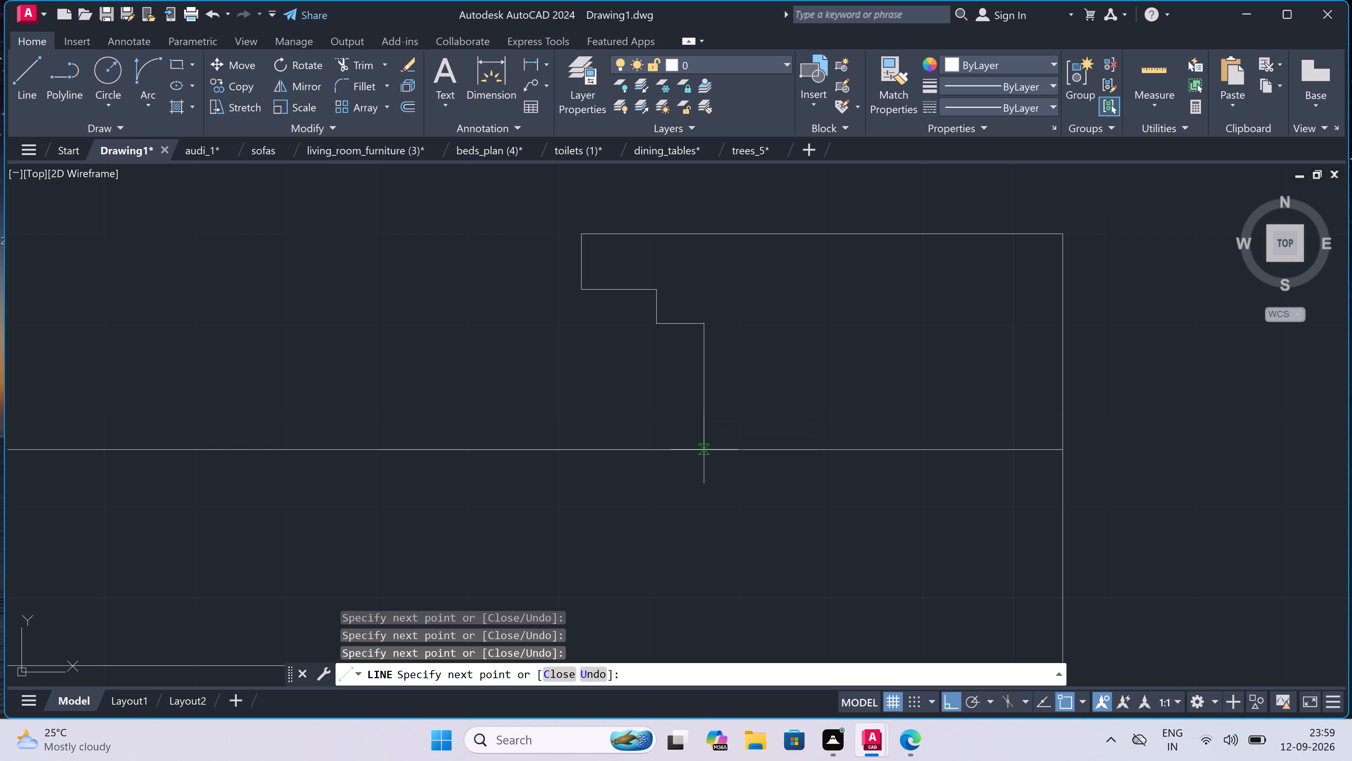
key("Escape")
left_click(703, 451)
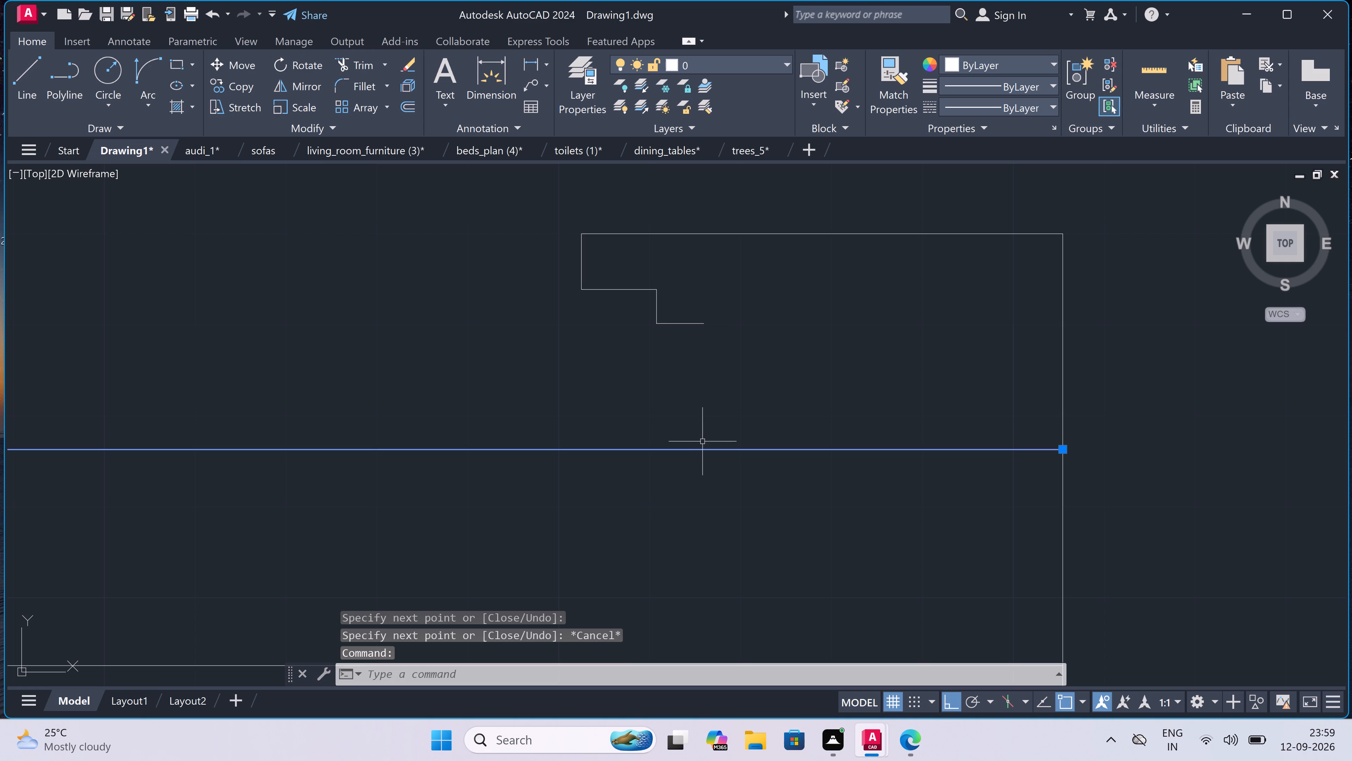
key("Escape")
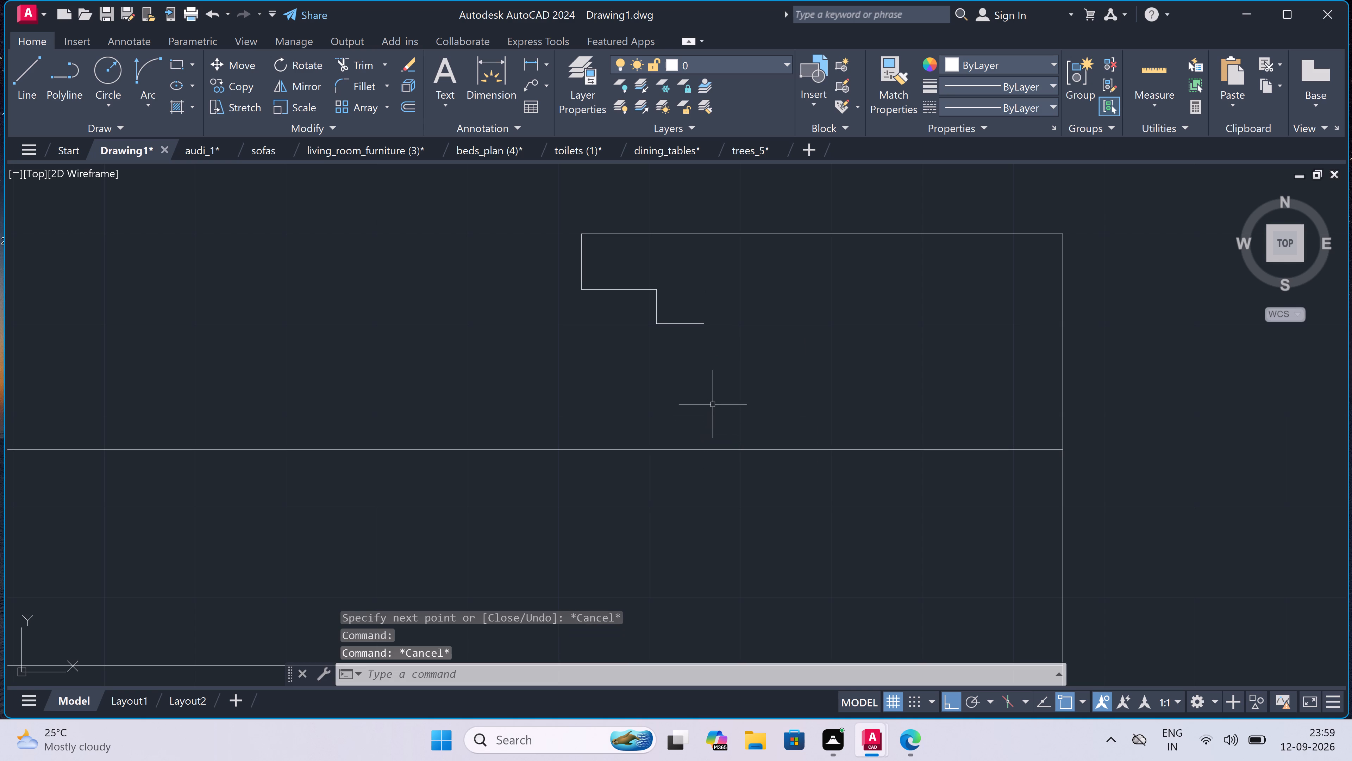
key("l")
key("space")
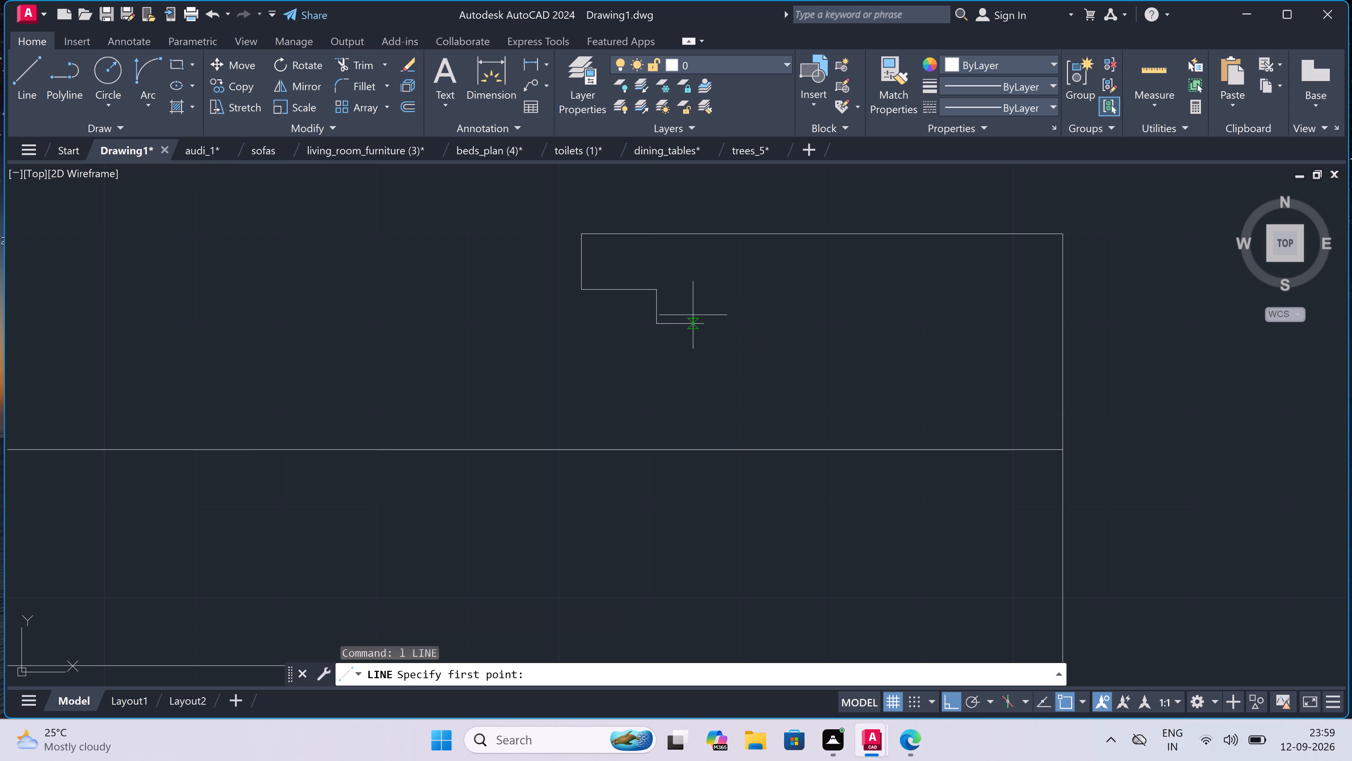
left_click(705, 324)
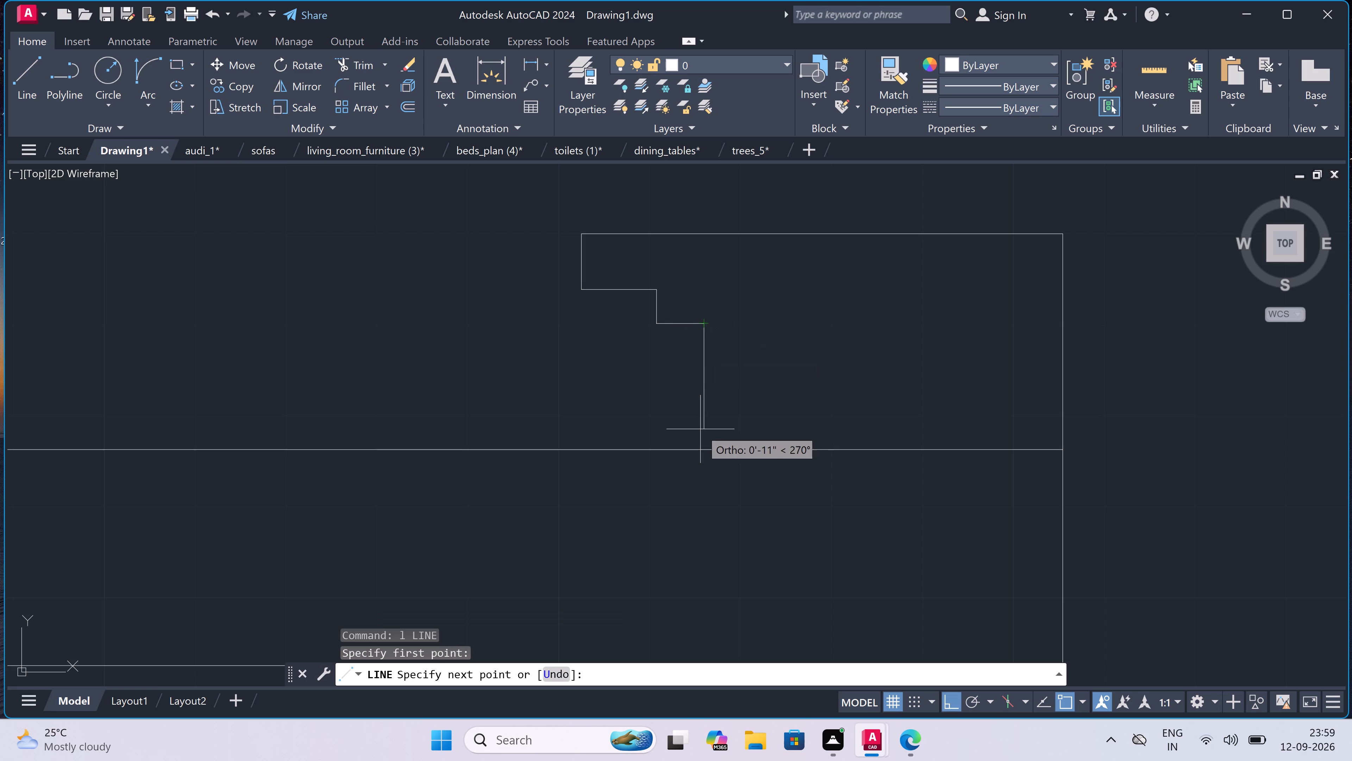
left_click(705, 452)
key("Escape")
Draw two horizontal lines from the stepped outline's inner corners across to its right edge.
scroll(703, 450, "down", 2)
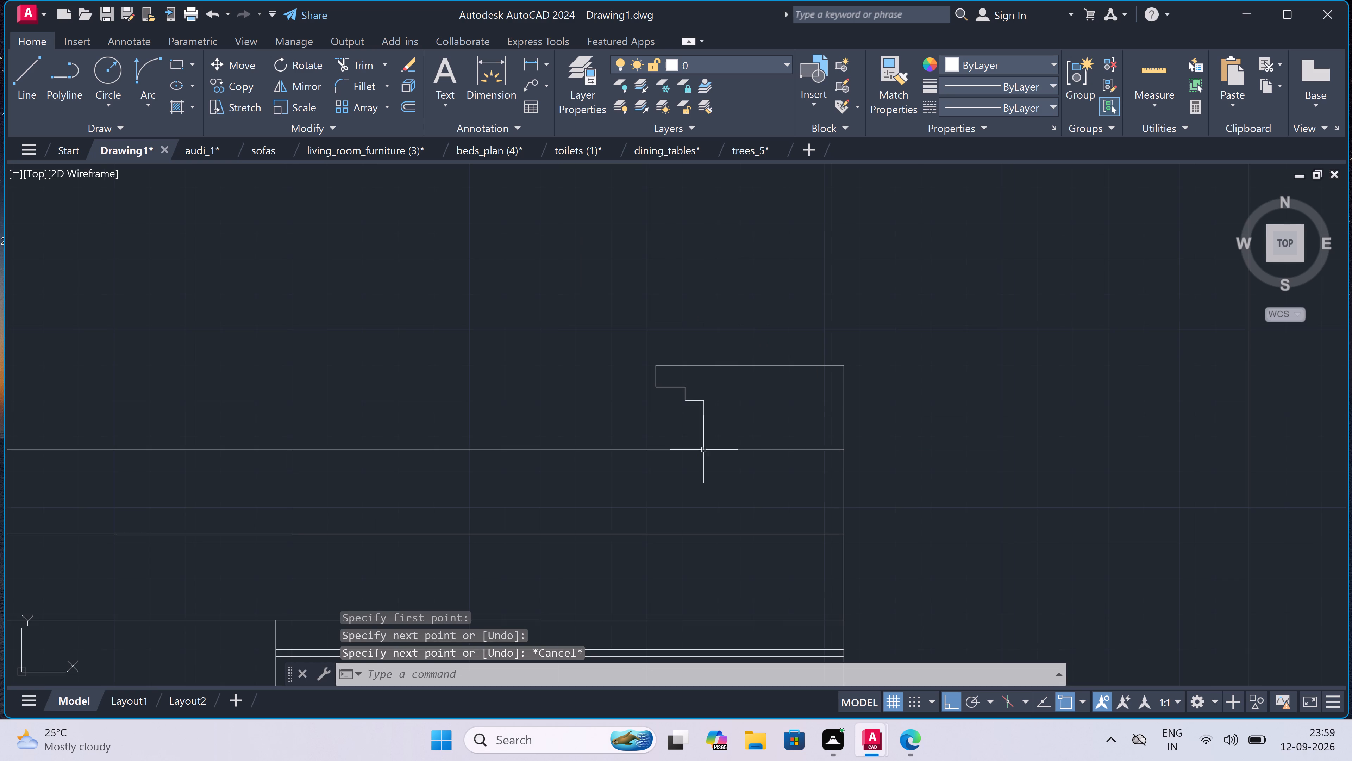
scroll(757, 427, "down", 3)
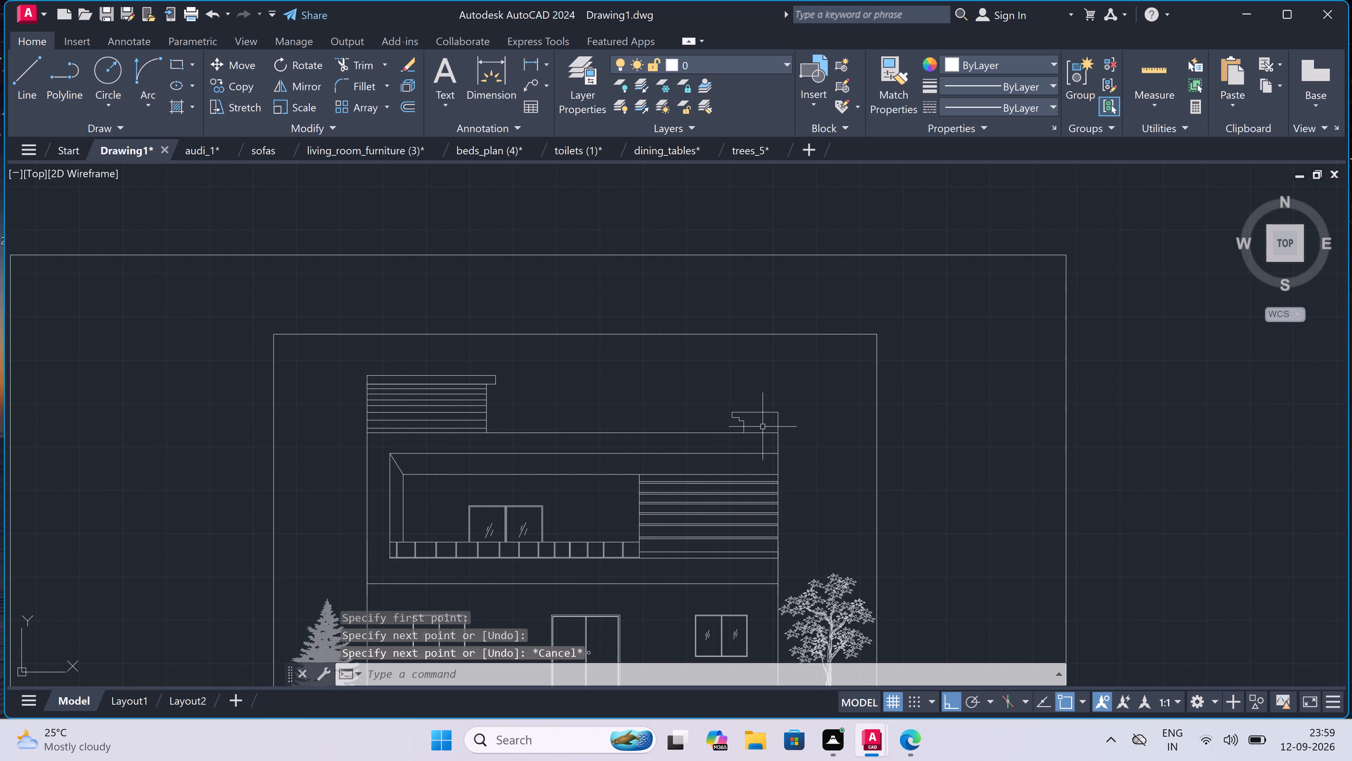
scroll(762, 427, "up", 5)
key("l")
key("space")
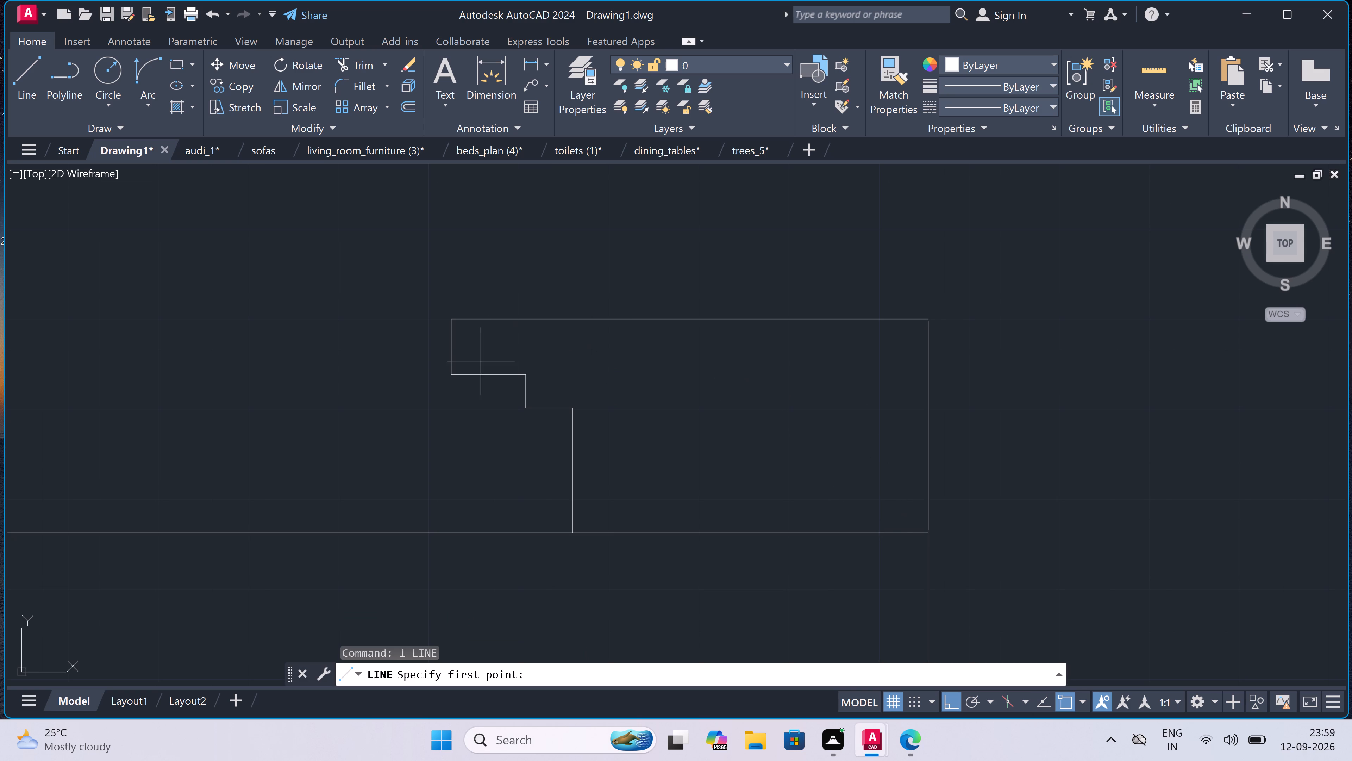
left_click(525, 374)
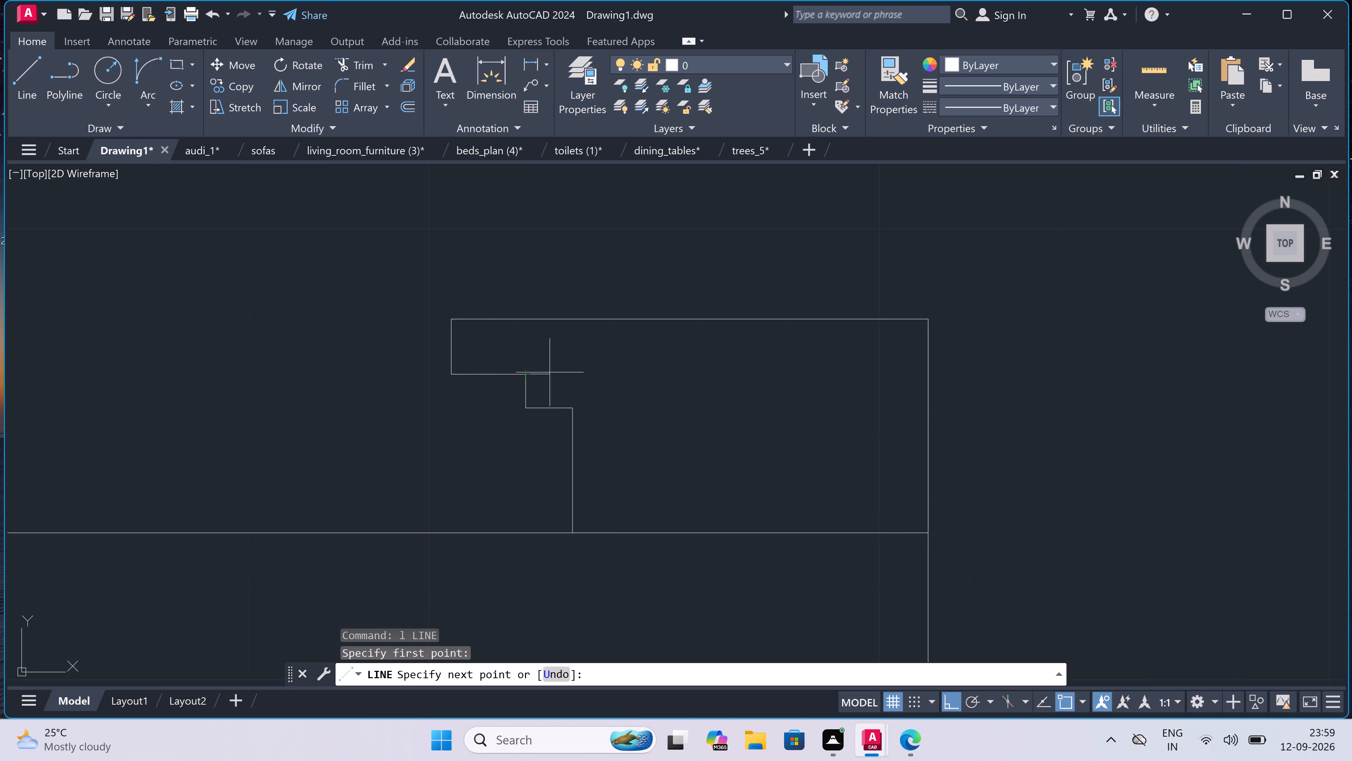
double_click(924, 371)
key("Escape")
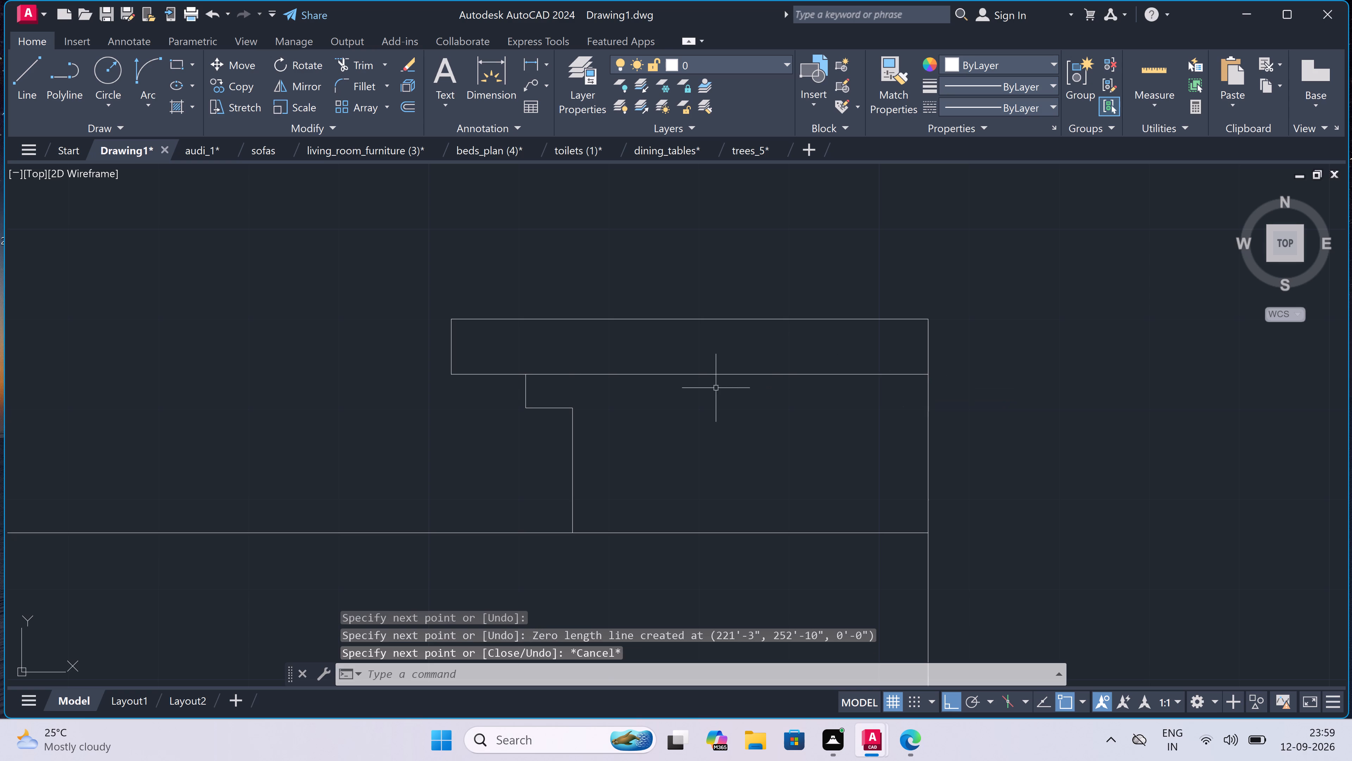
key("space")
left_click(572, 408)
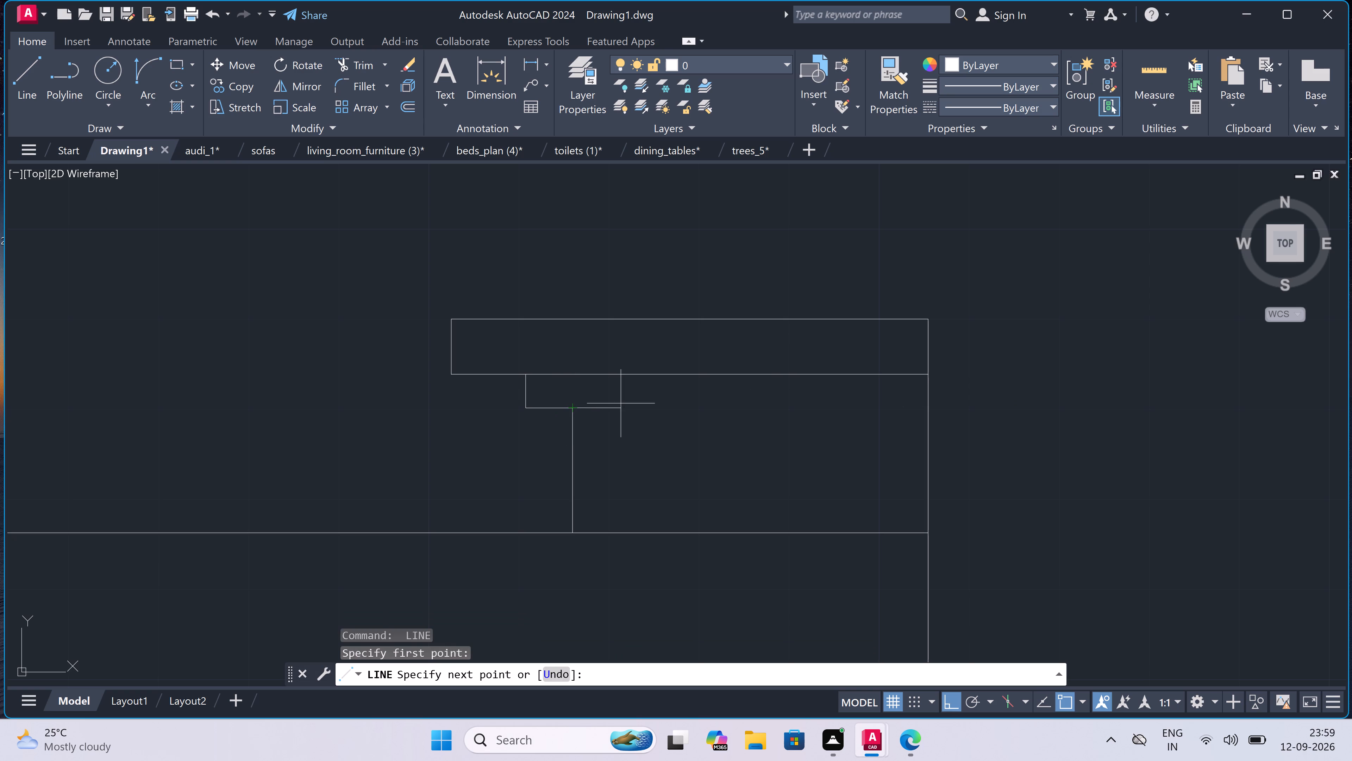
left_click(926, 408)
key("Escape")
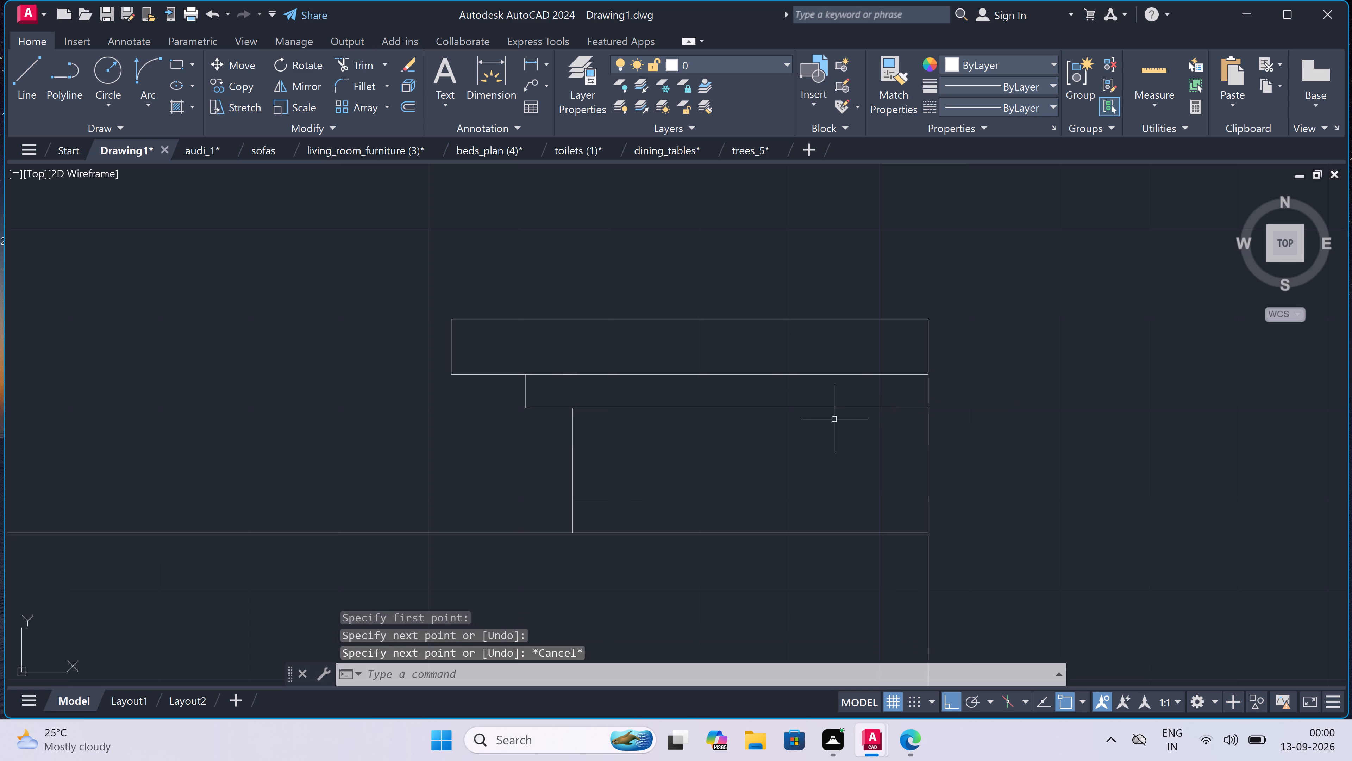
Draw a vertical line from the midpoint of the base section's top edge down to the roof line.
key("space")
left_click_drag(752, 407, 756, 434)
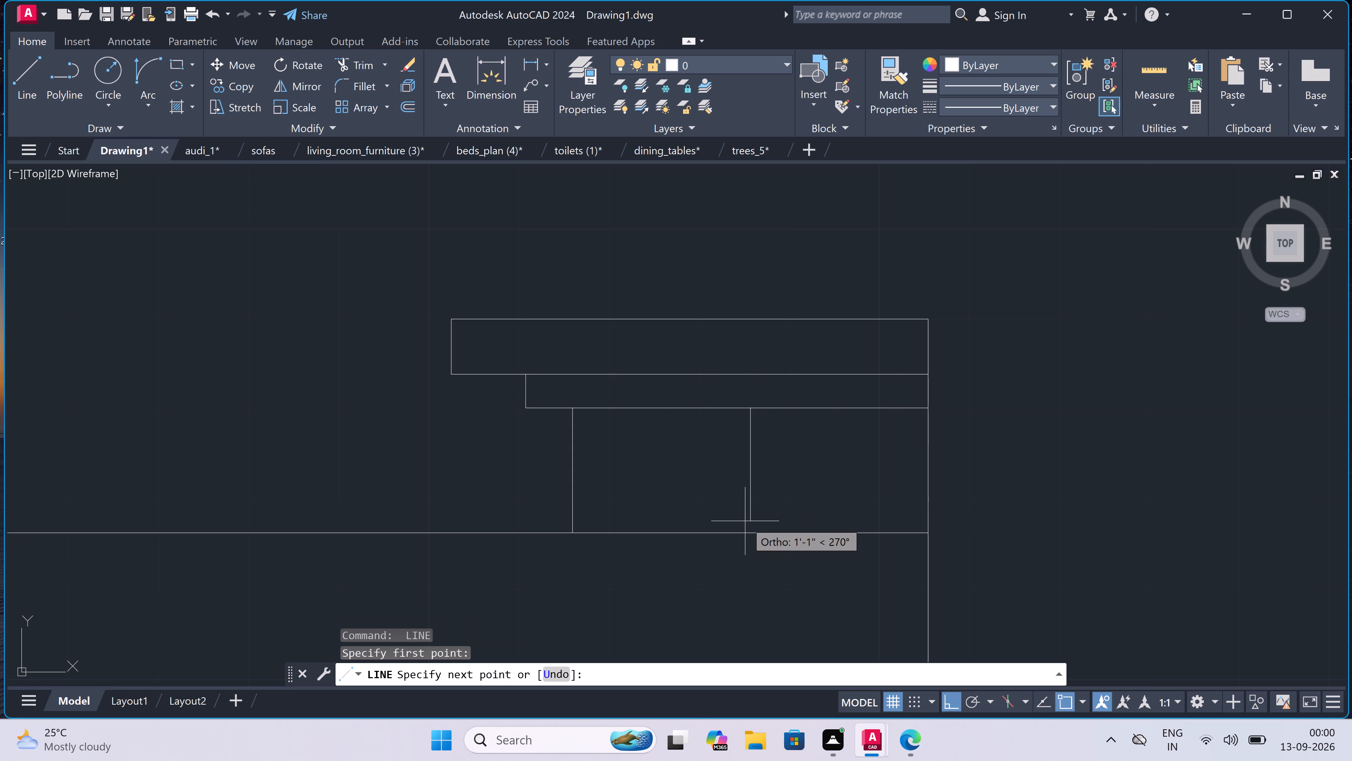
left_click(753, 532)
key("Escape")
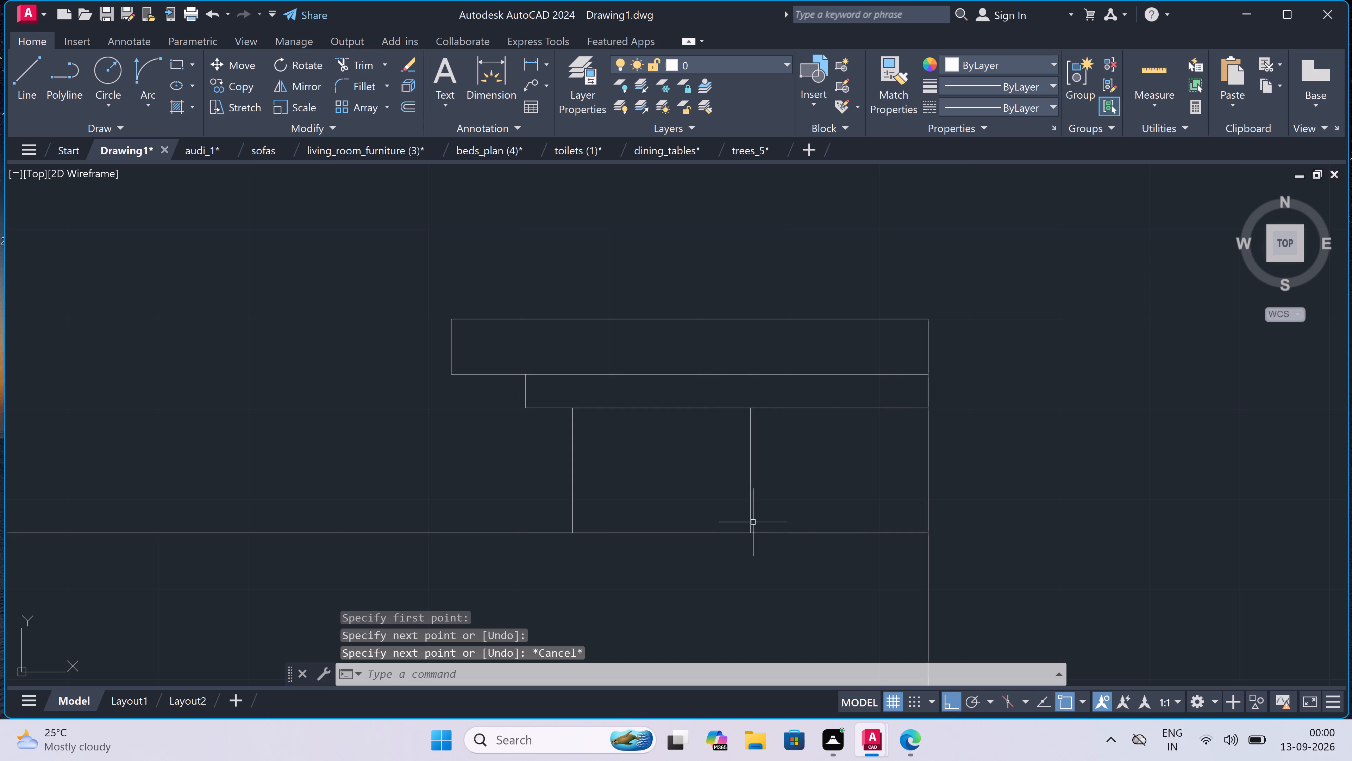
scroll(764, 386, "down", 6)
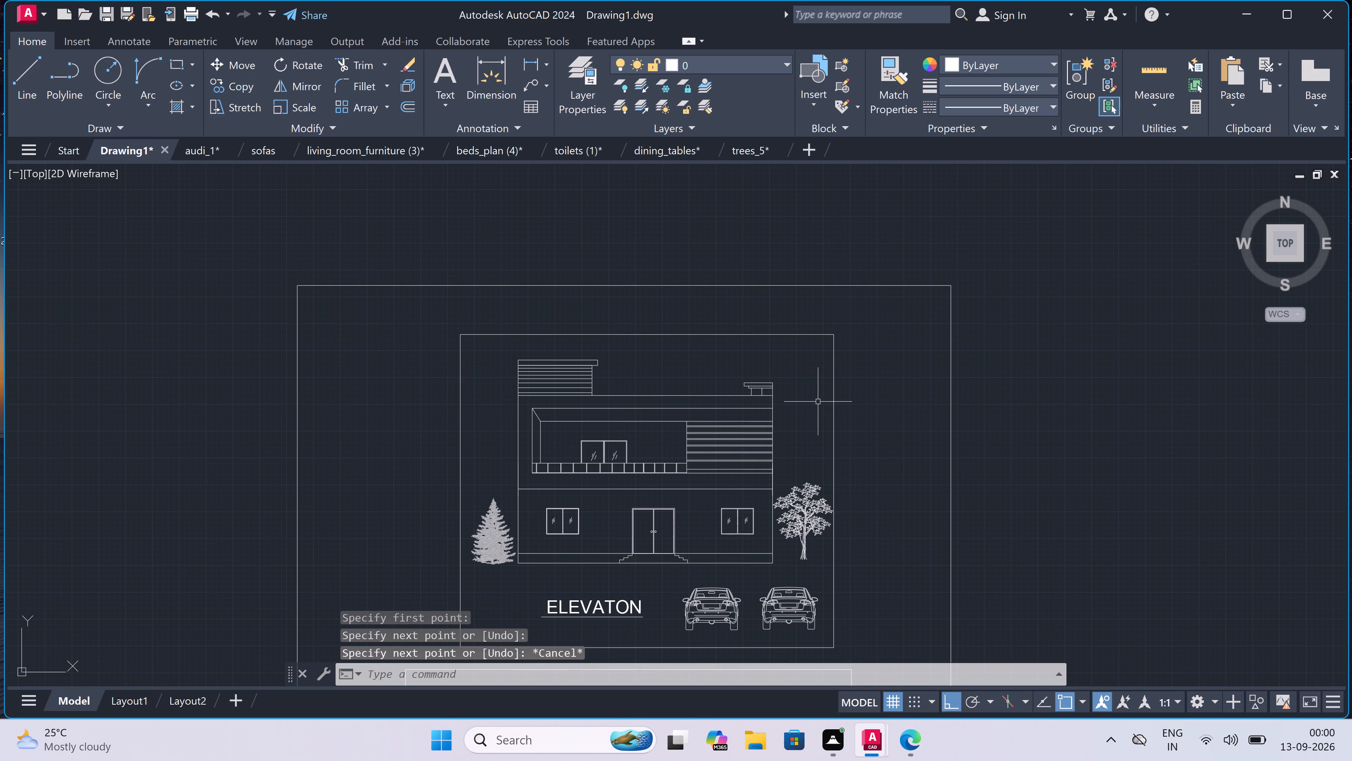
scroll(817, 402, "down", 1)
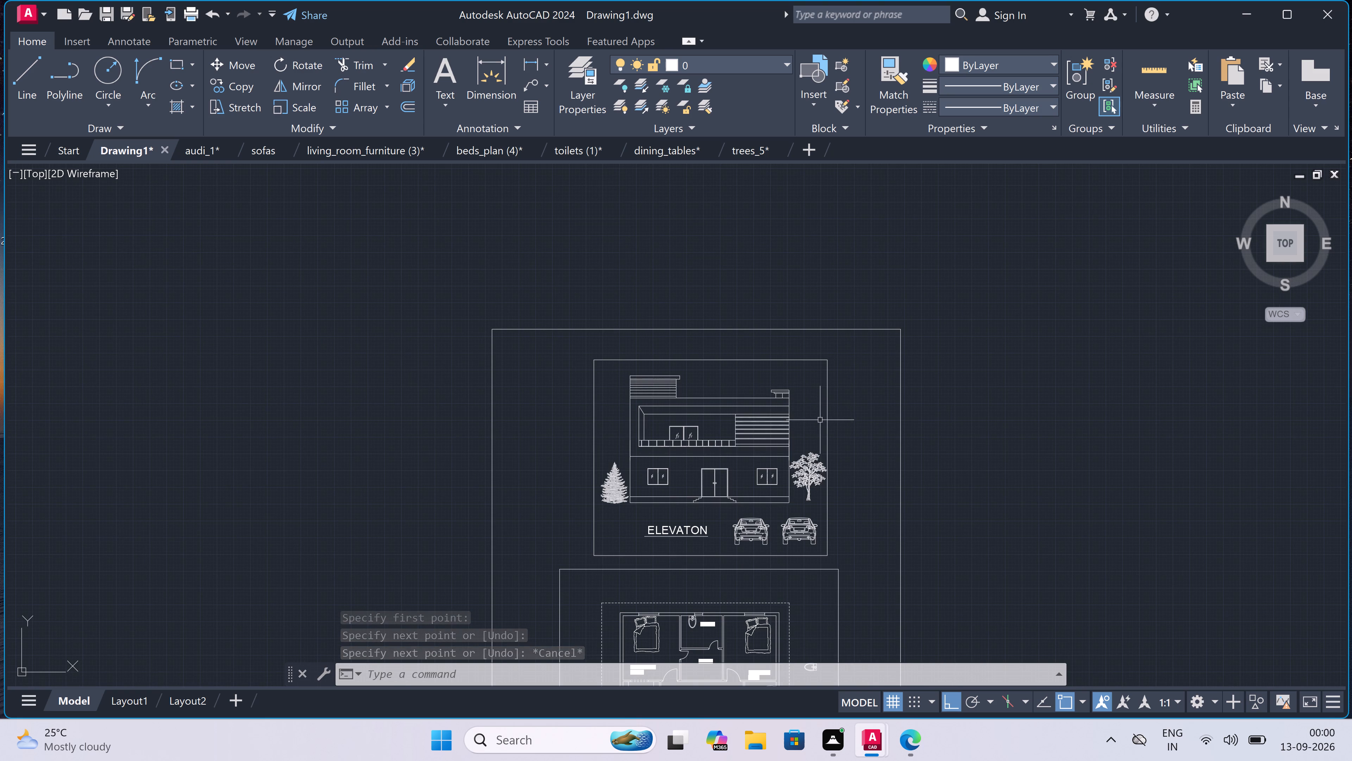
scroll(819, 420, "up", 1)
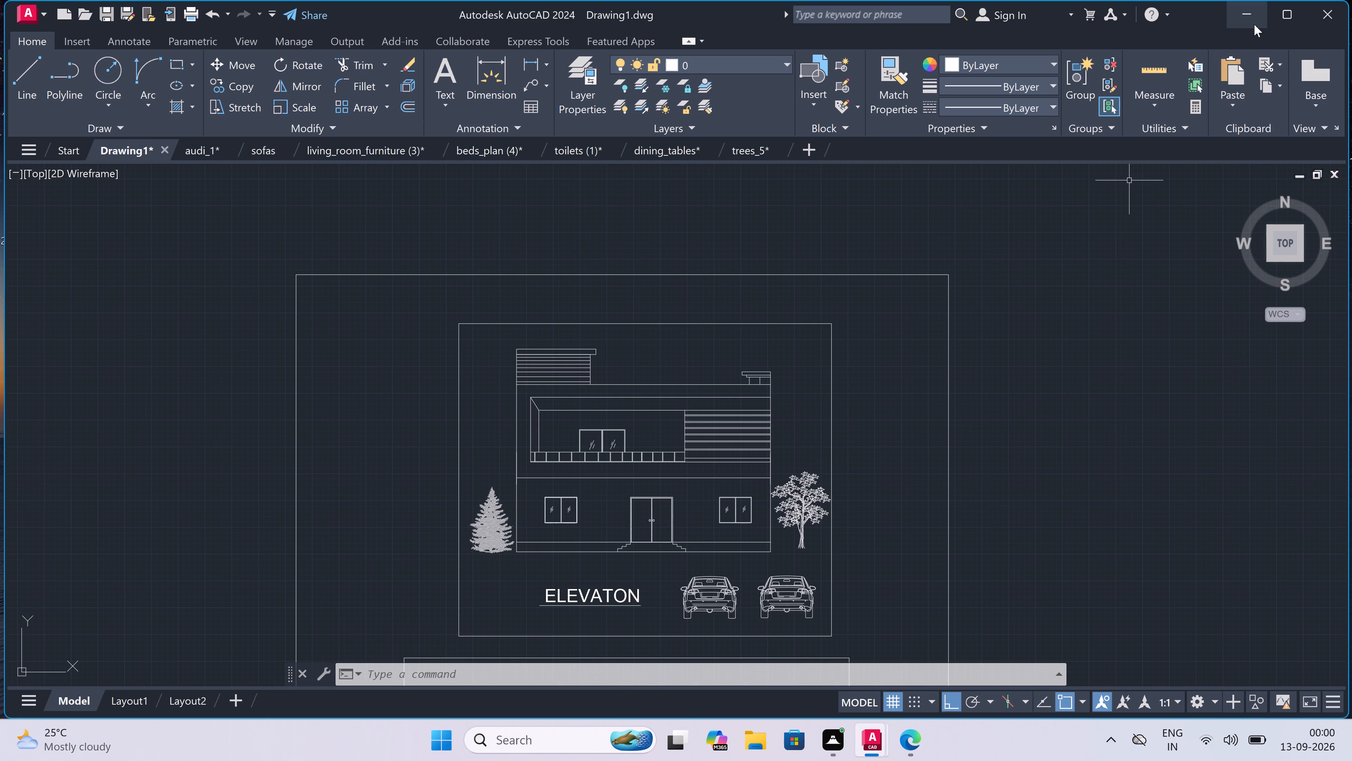
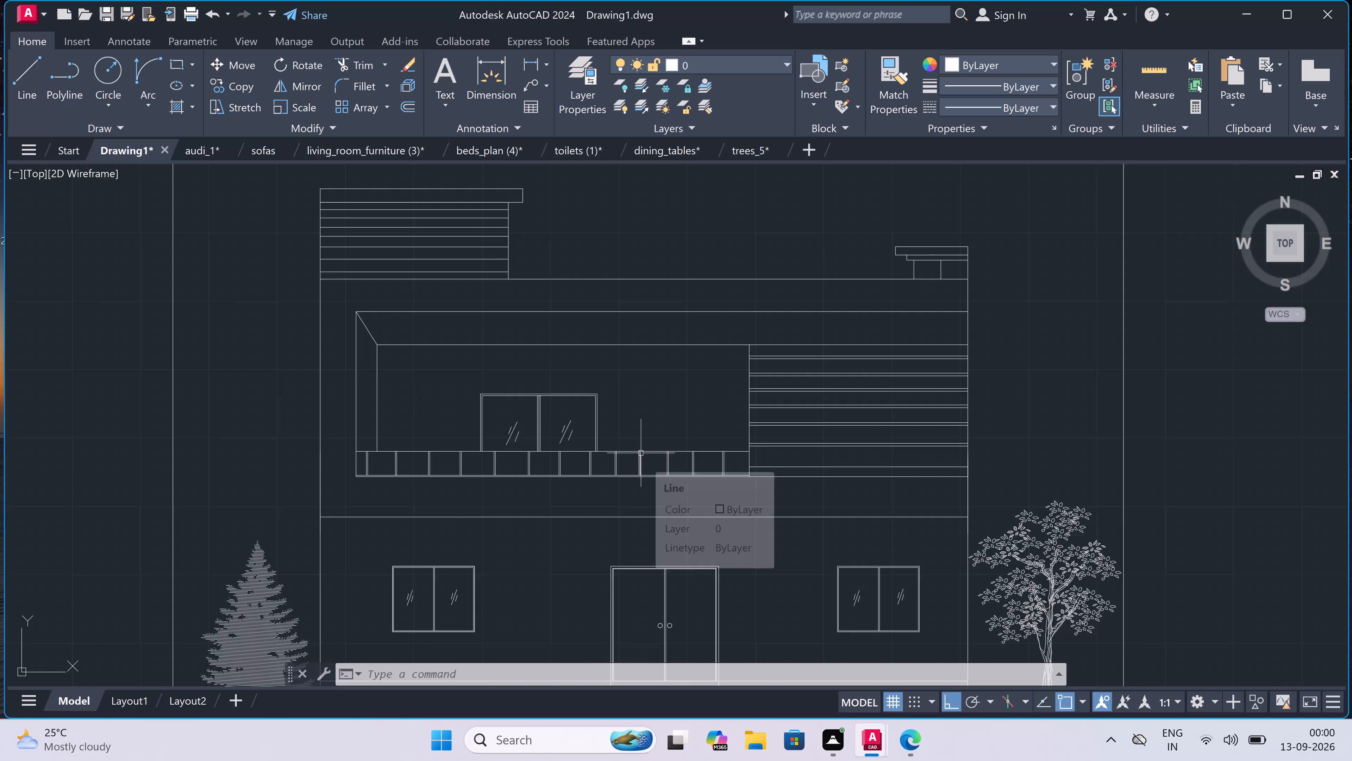
With Ortho off, draw three short slanted glass-reflection lines, a longer one flanked by two shorter ones, on the entrance door's left leaf.
scroll(641, 453, "down", 1)
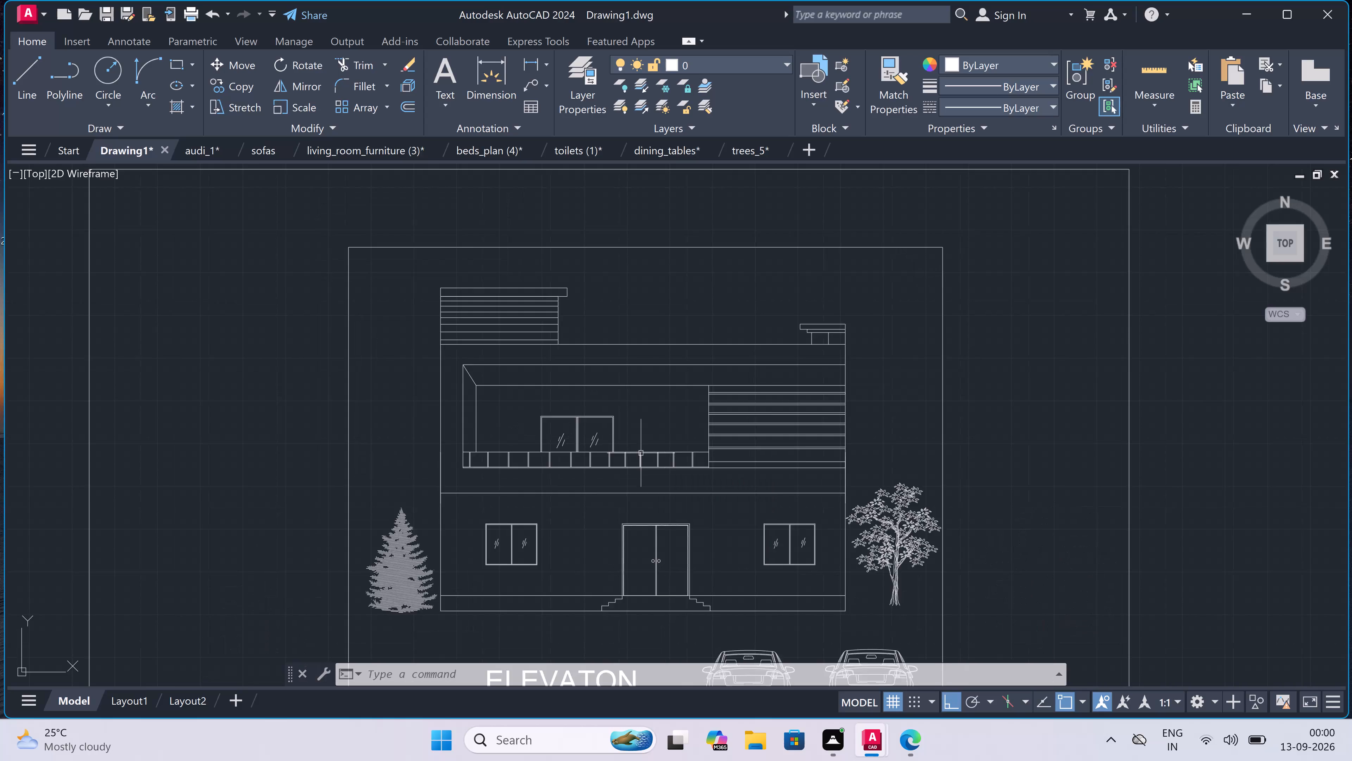
scroll(665, 541, "up", 4)
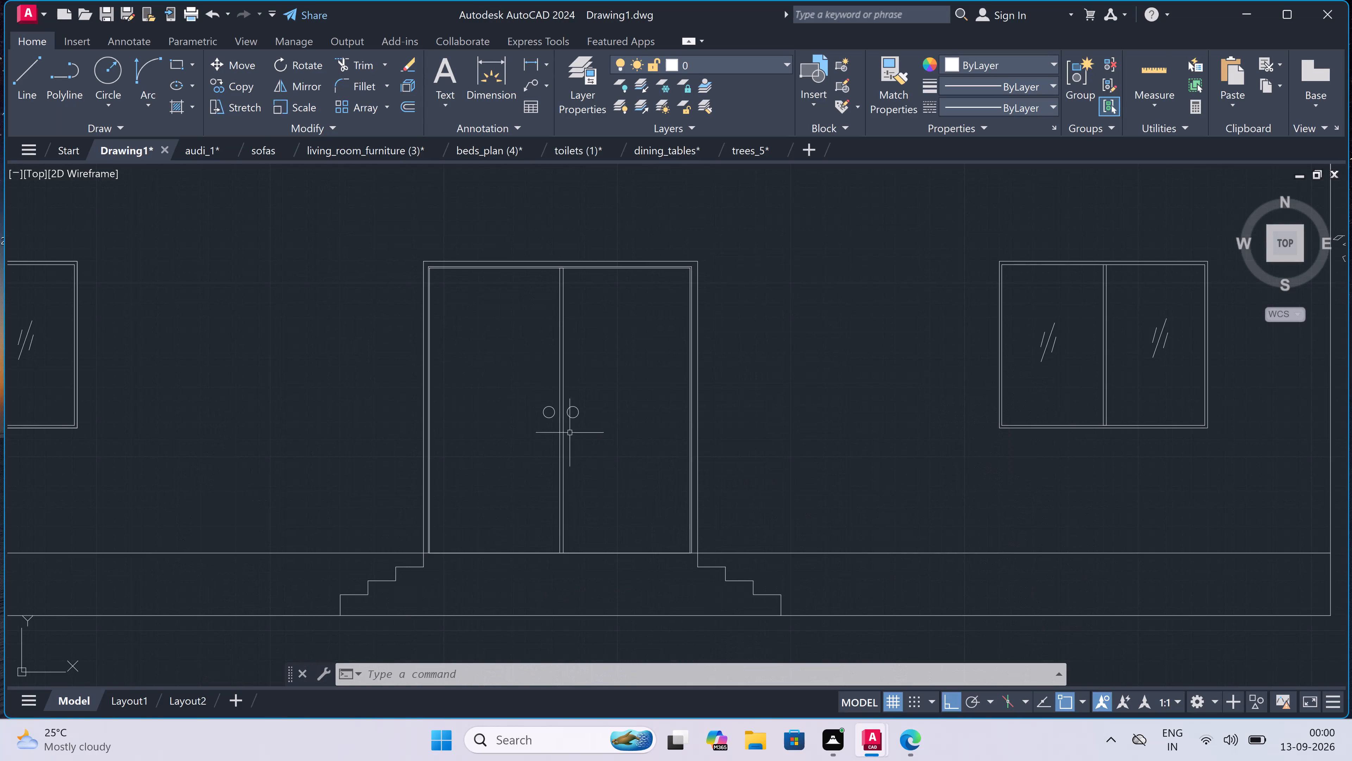
scroll(525, 358, "up", 1)
key("l")
key("space")
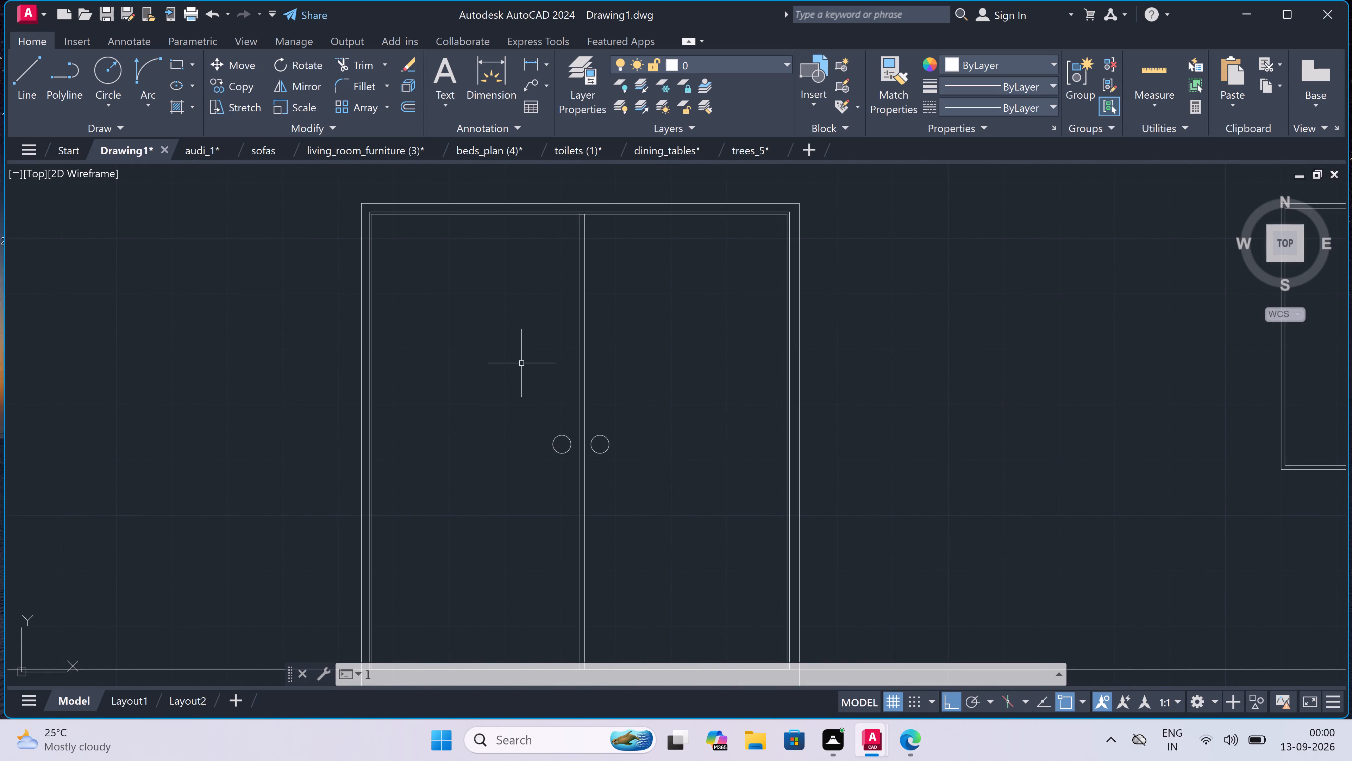
left_click_drag(501, 430, 497, 444)
key("F8")
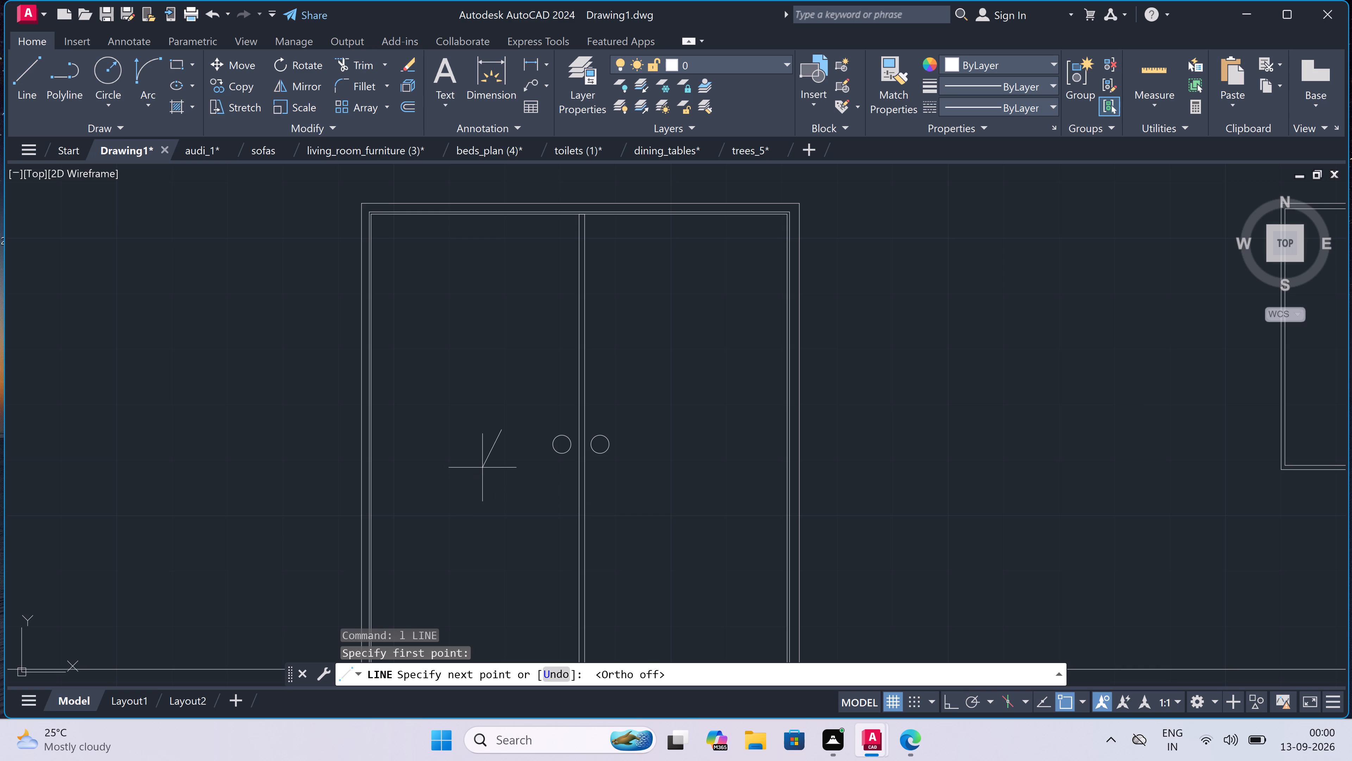
left_click(484, 474)
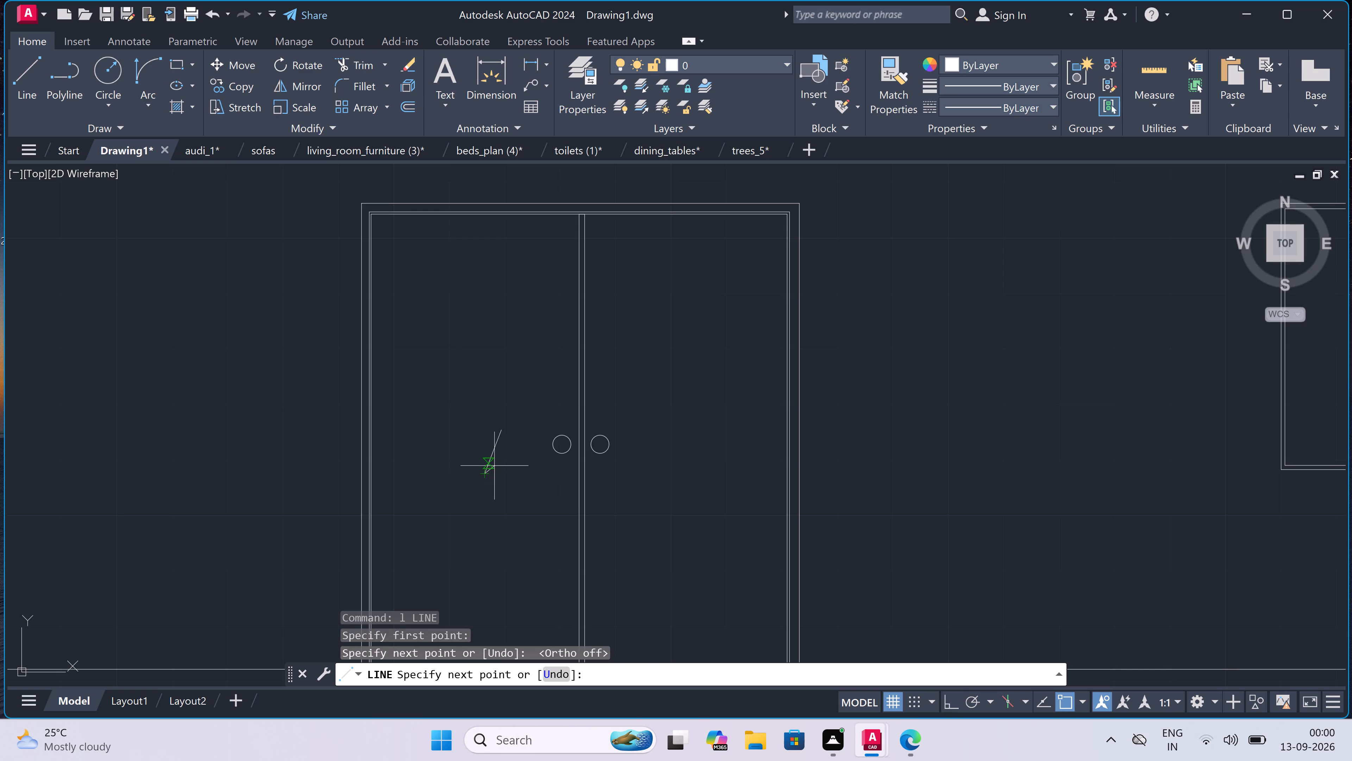
key("Escape")
key("space")
scroll(507, 454, "up", 2)
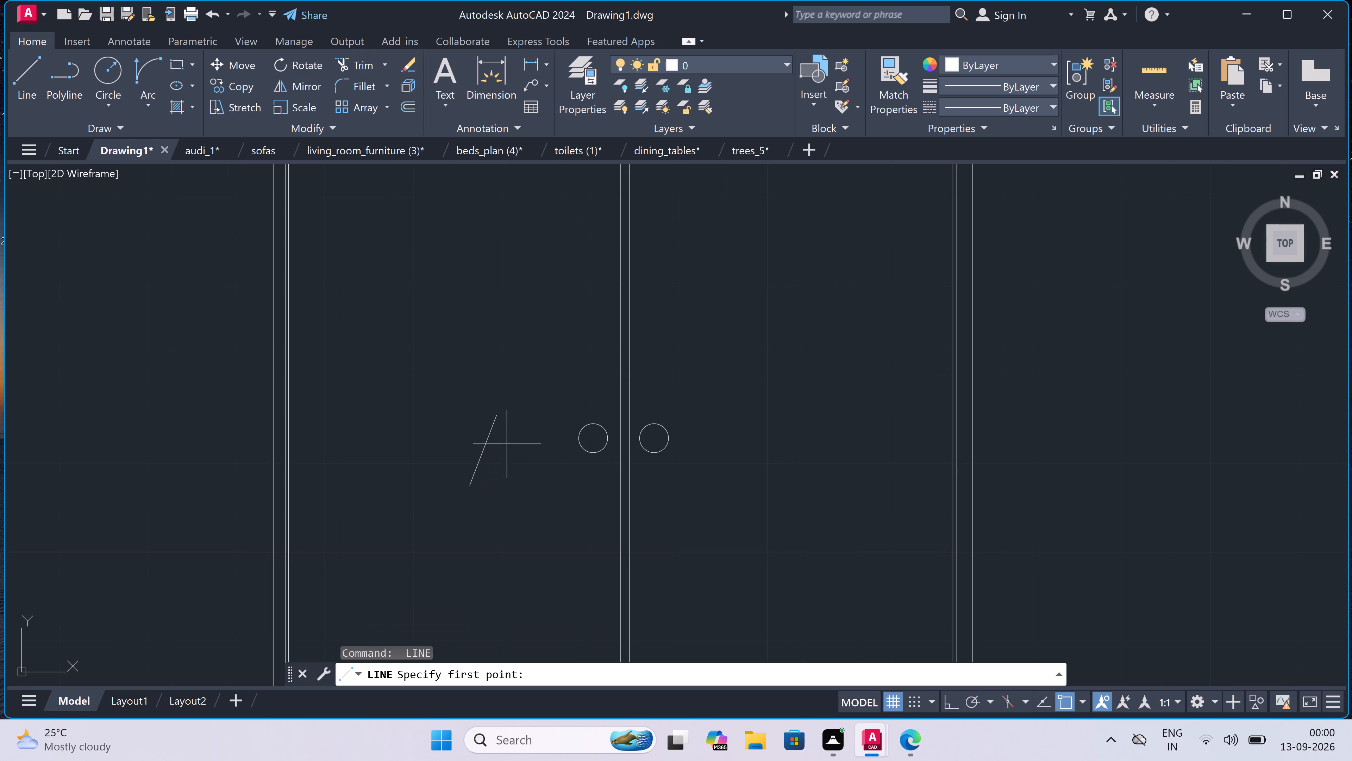
left_click(504, 441)
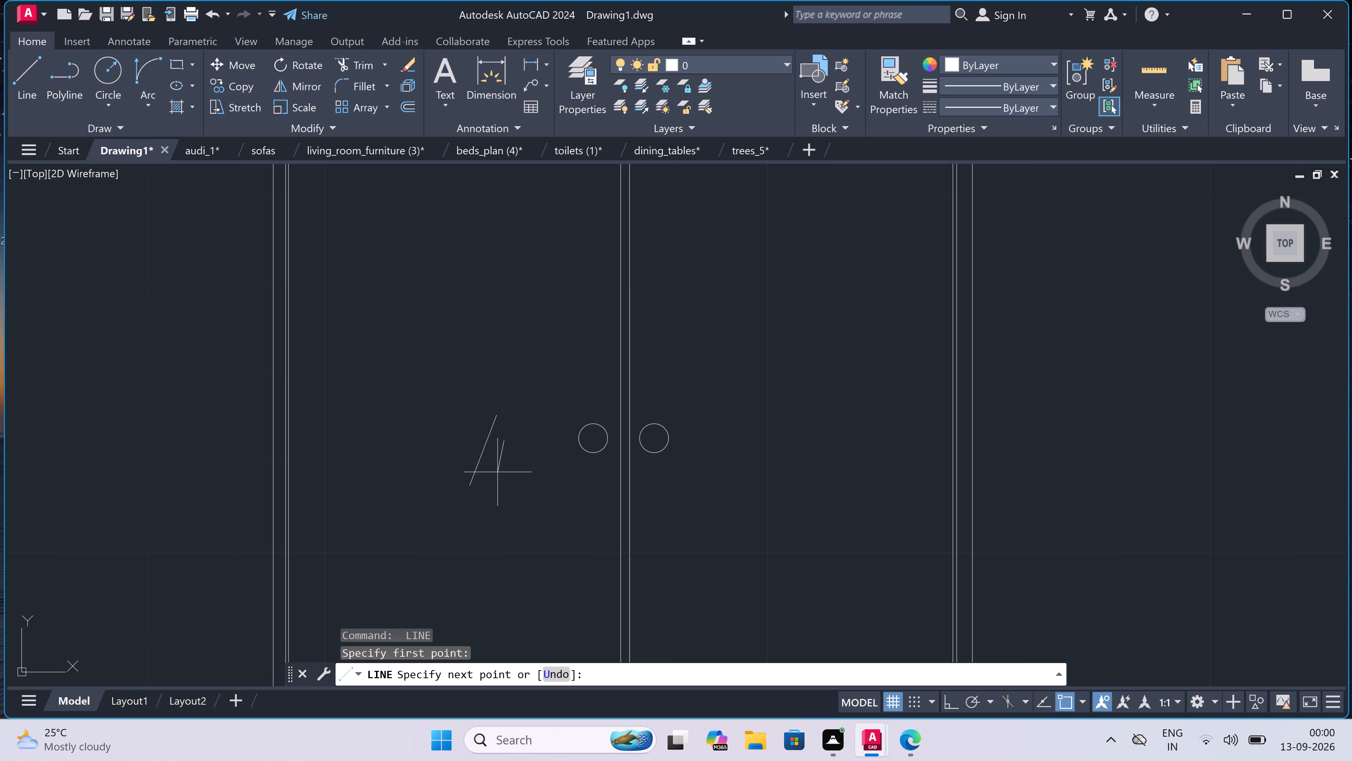
left_click(494, 472)
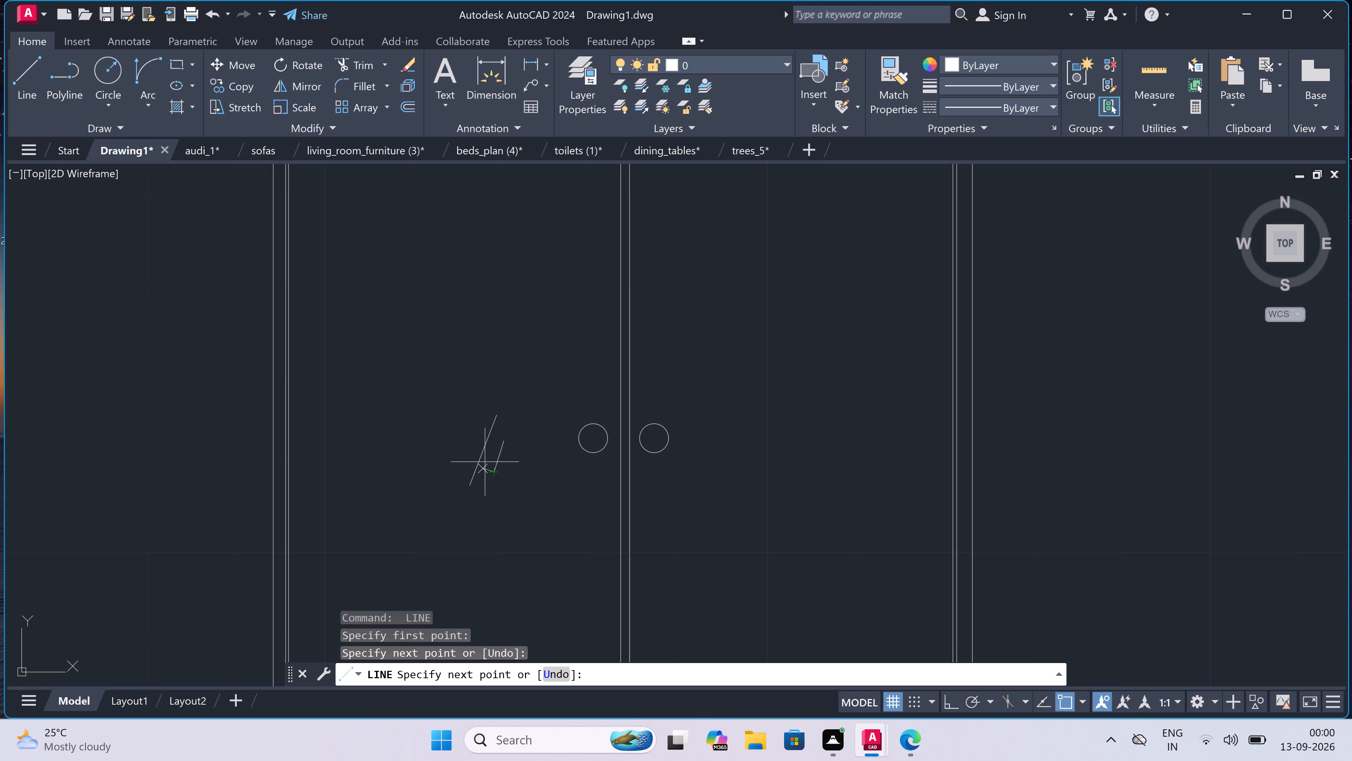
key("Escape")
key("space")
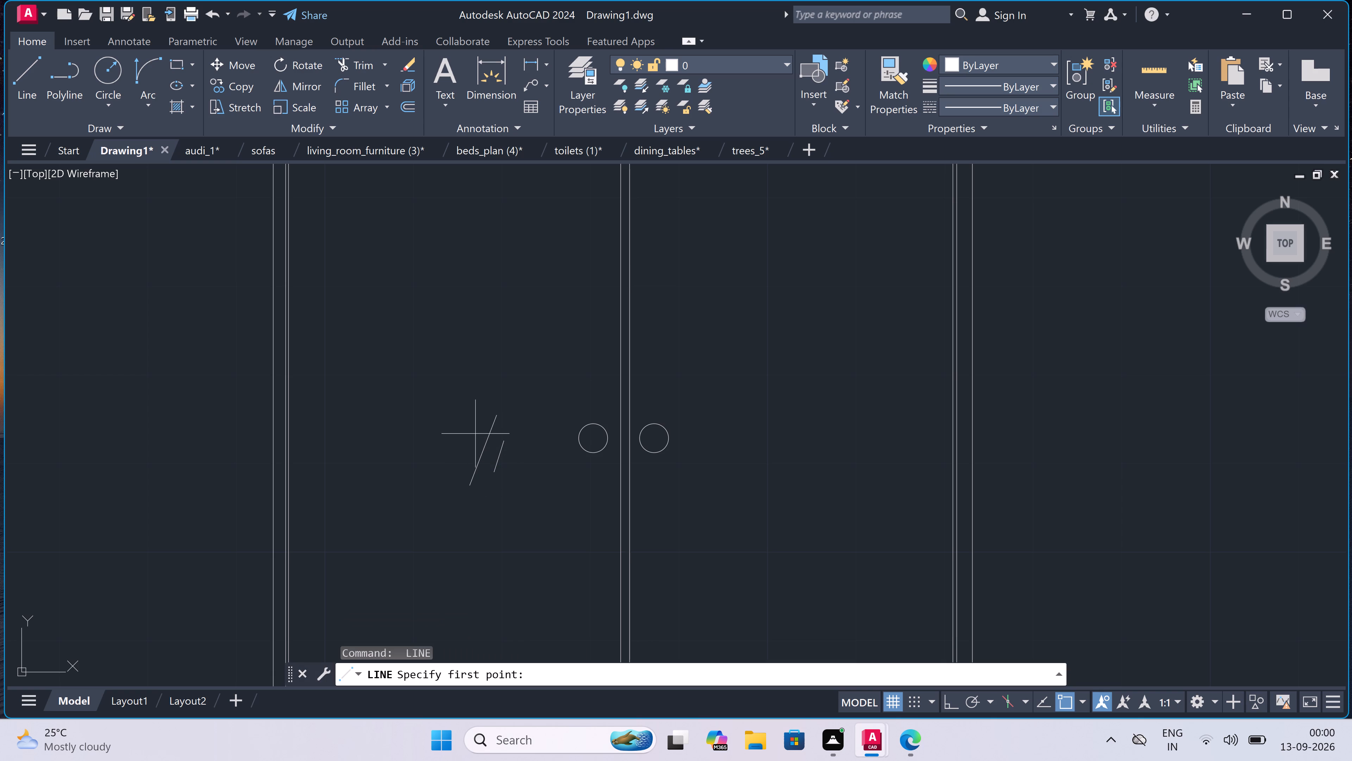
left_click(475, 431)
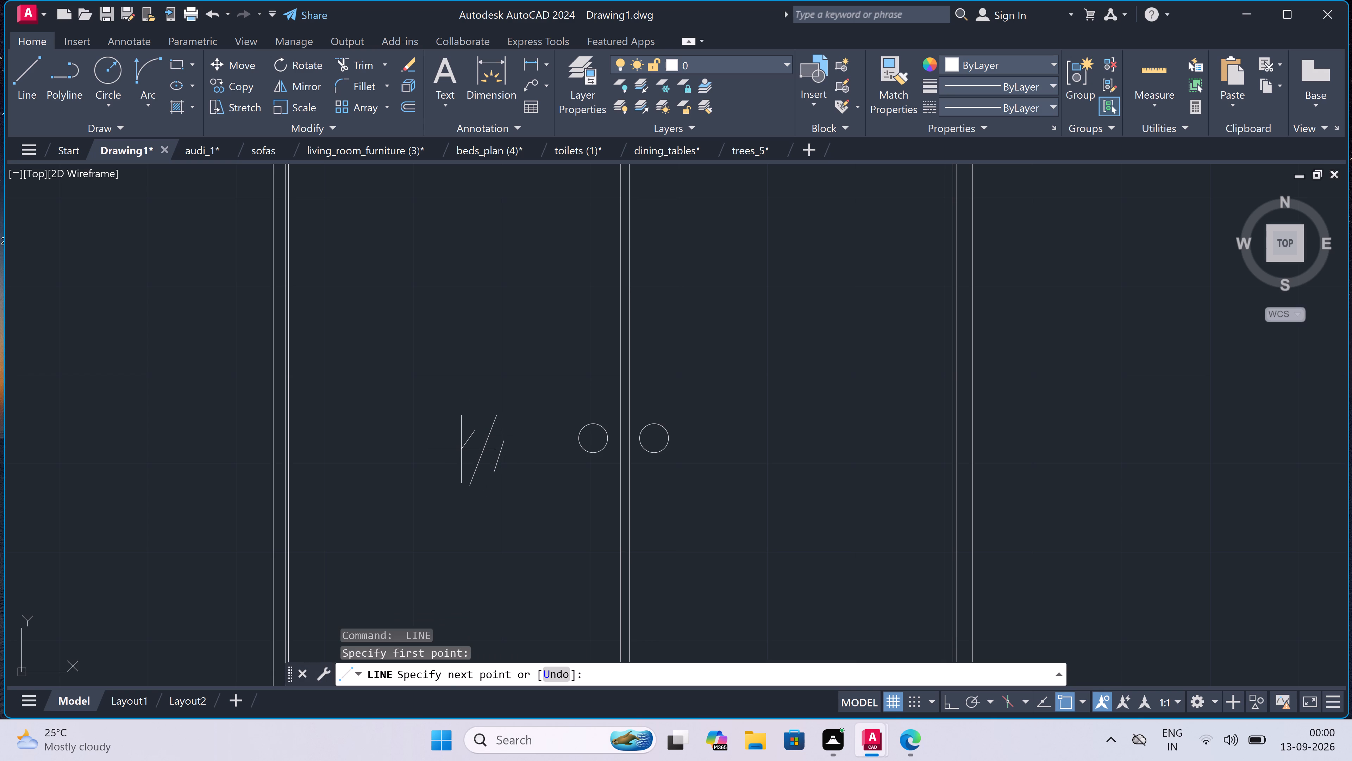
left_click(462, 449)
key("Escape")
Copy the three slanted reflection lines from the entrance door's left leaf to the matching spot on its right leaf.
scroll(480, 425, "down", 2)
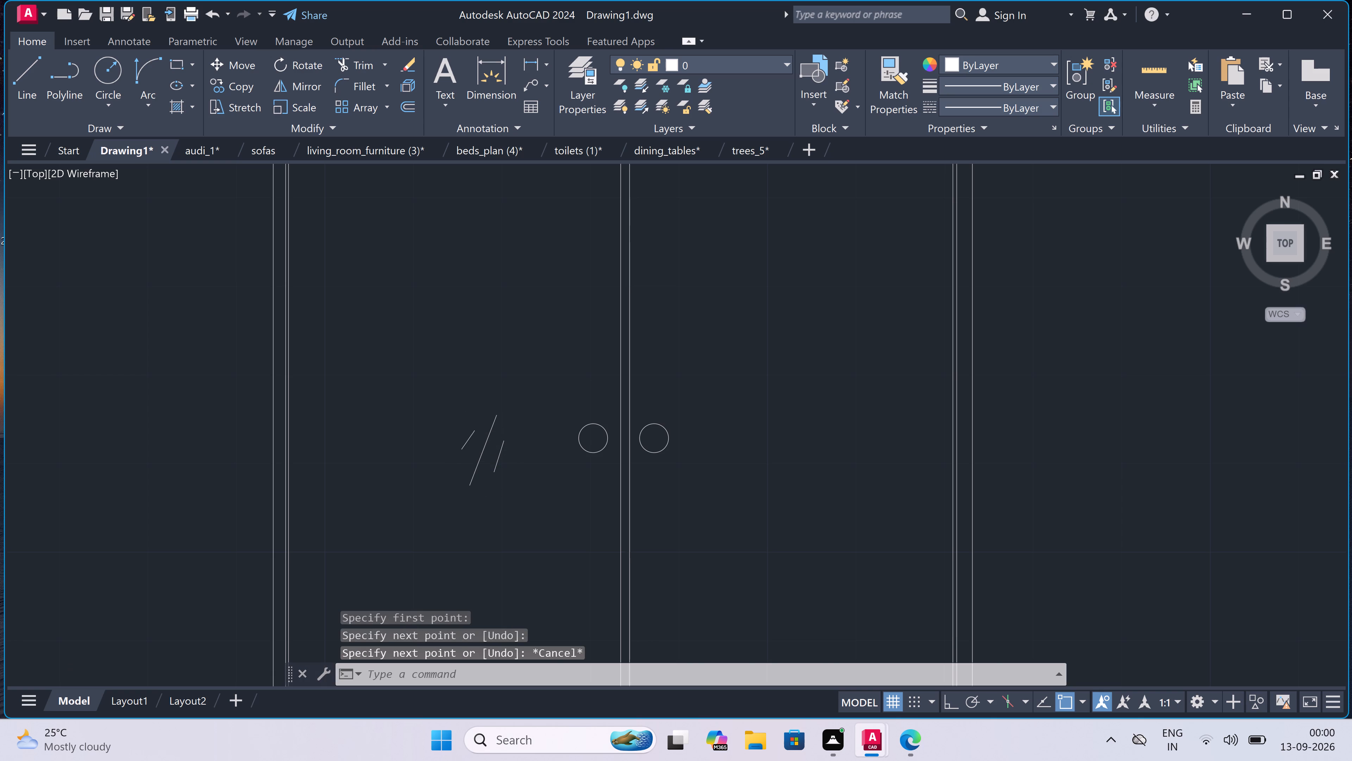
scroll(507, 397, "down", 1)
left_click(509, 397)
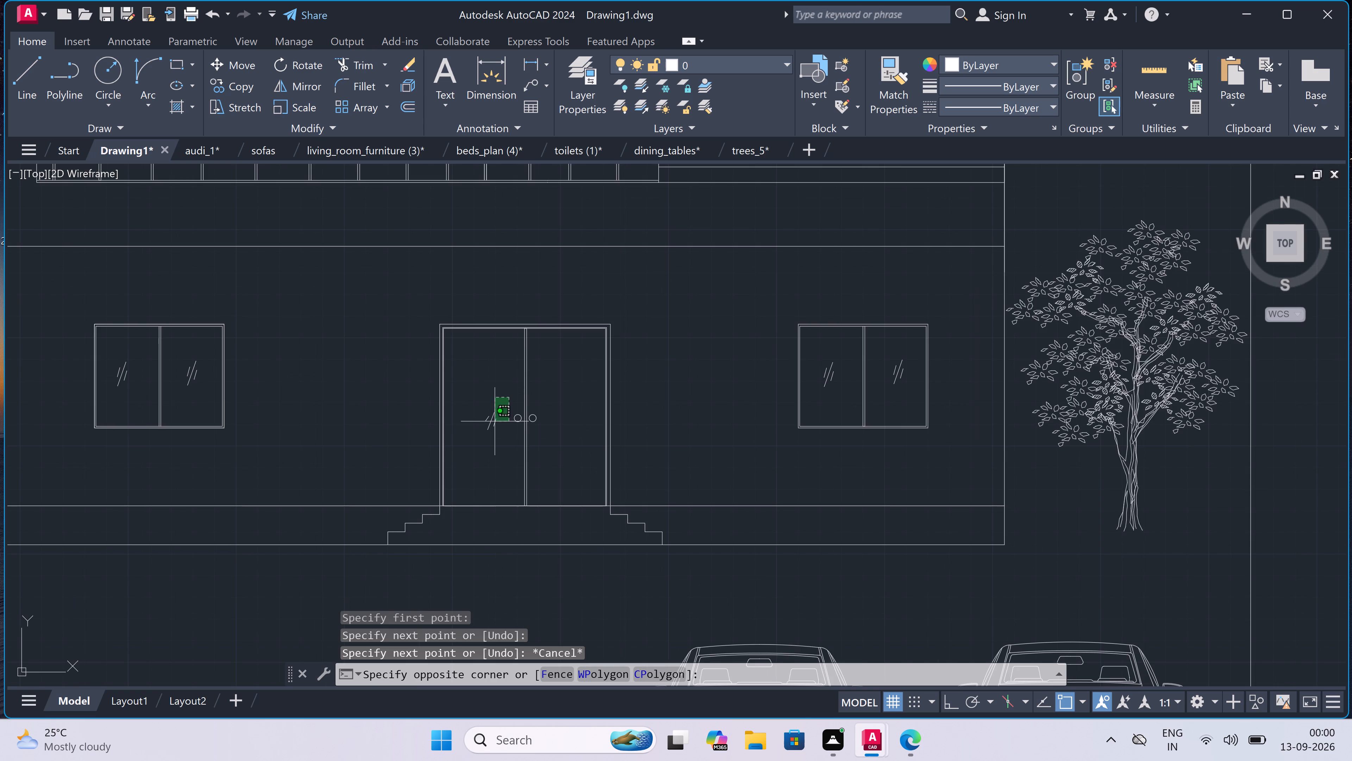
left_click(478, 435)
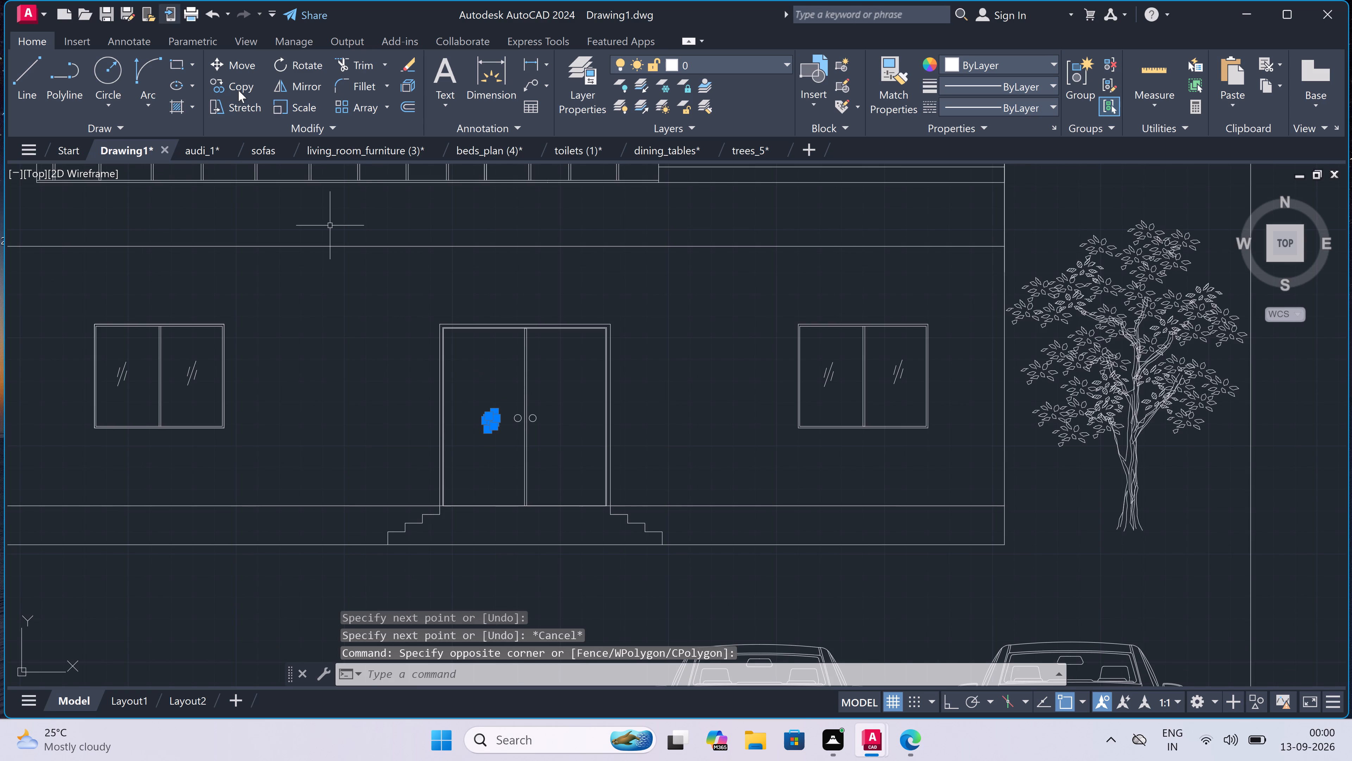
left_click(235, 84)
scroll(446, 398, "up", 1)
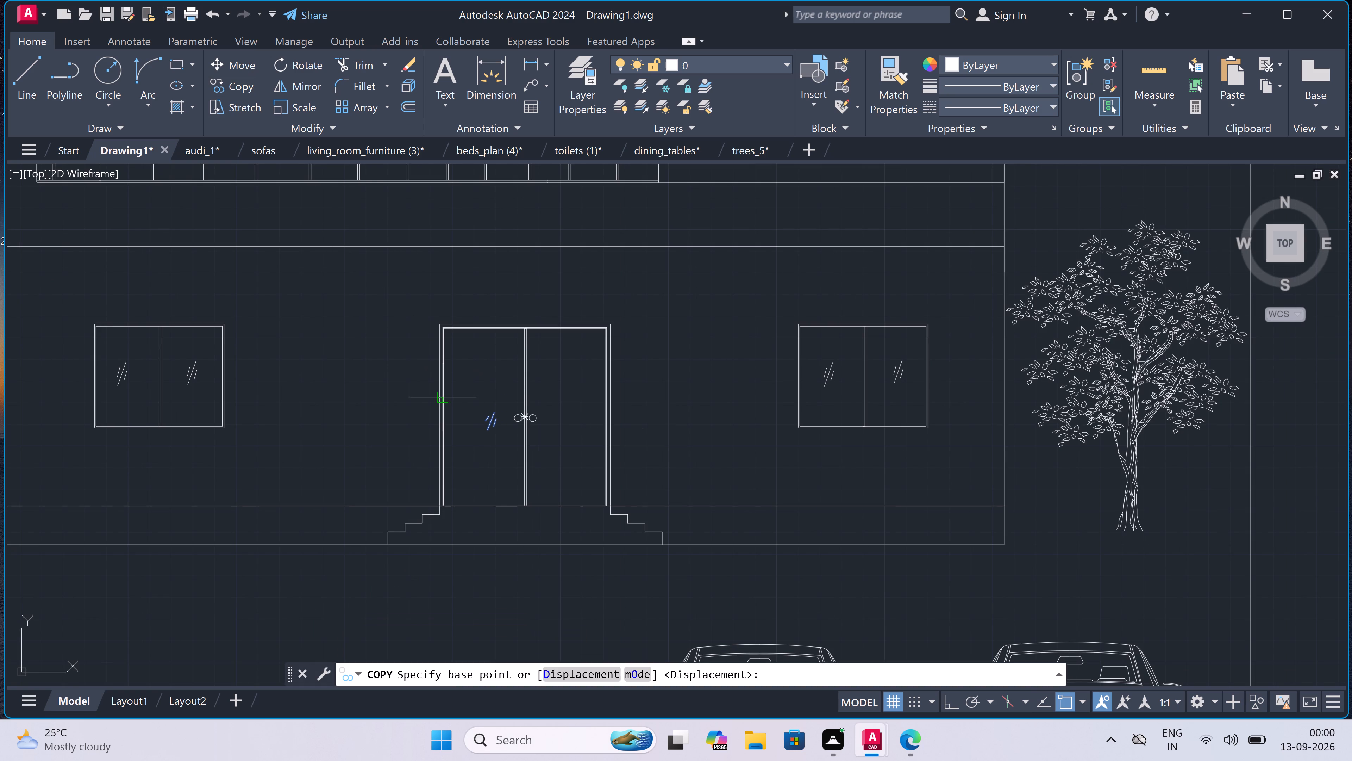
scroll(446, 398, "up", 2)
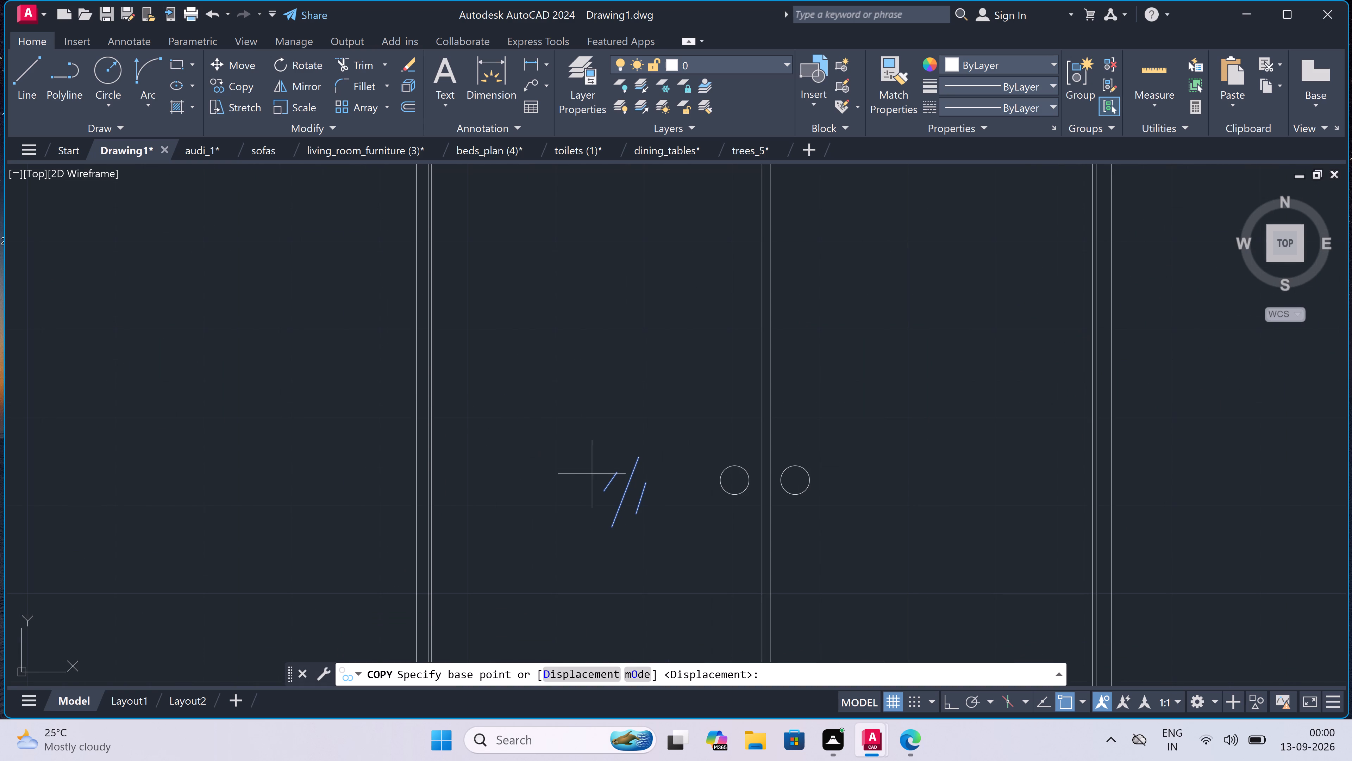
left_click_drag(603, 481, 609, 481)
scroll(705, 457, "down", 3)
scroll(770, 466, "up", 1)
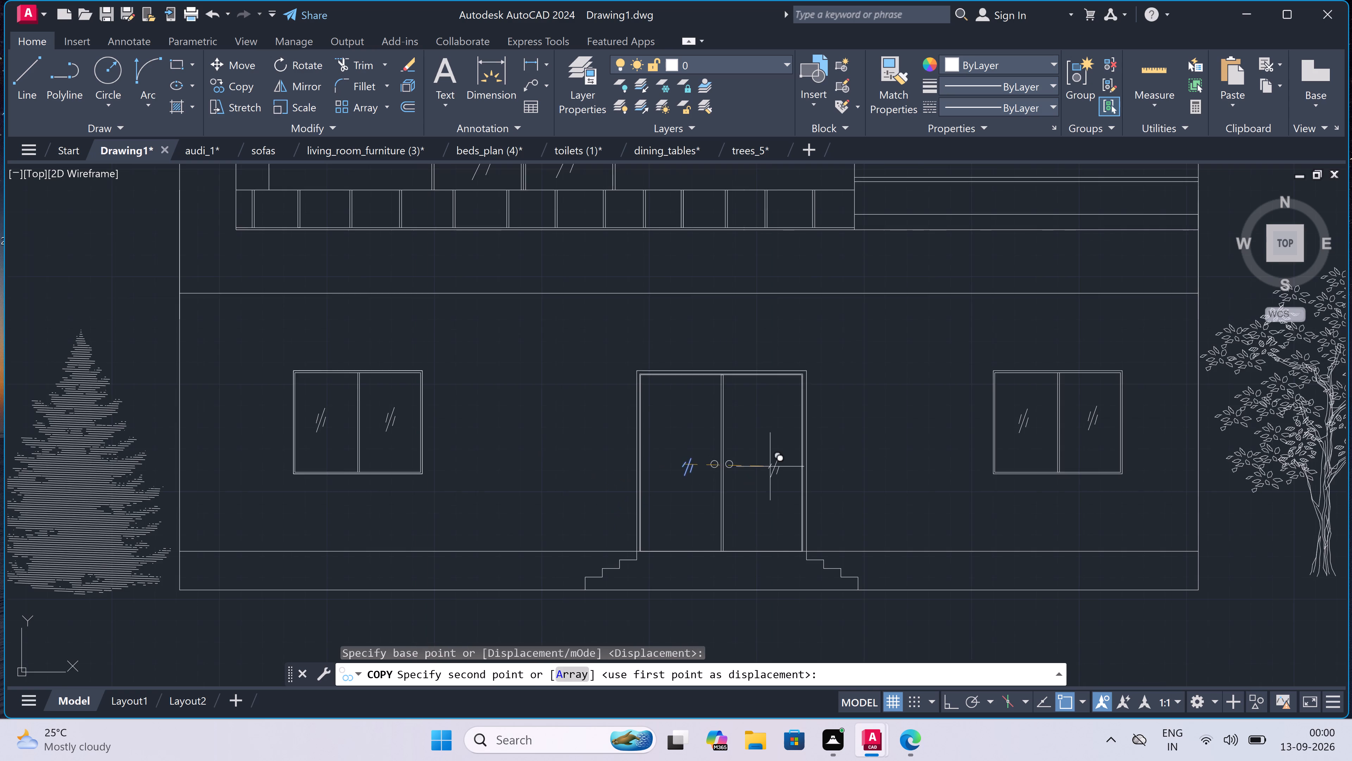
scroll(770, 466, "up", 1)
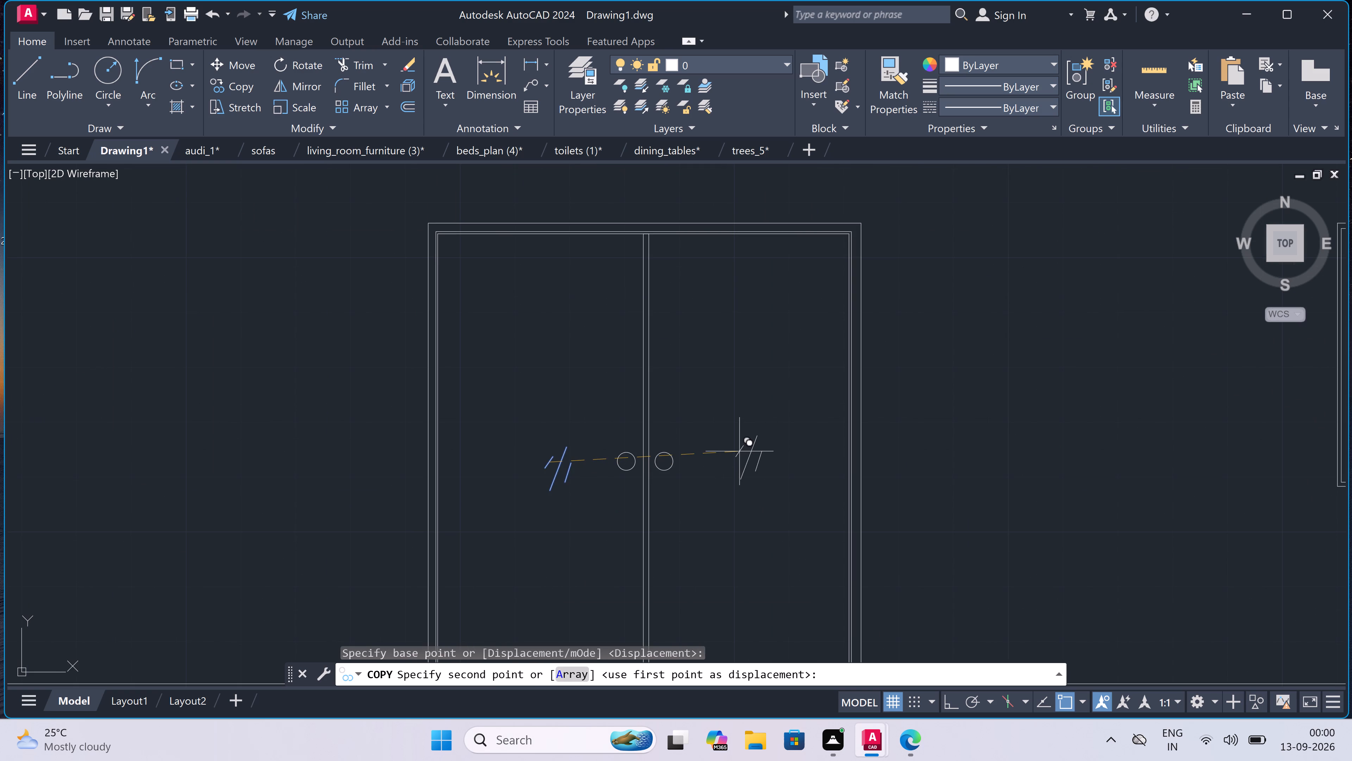
left_click(737, 451)
scroll(757, 422, "down", 6)
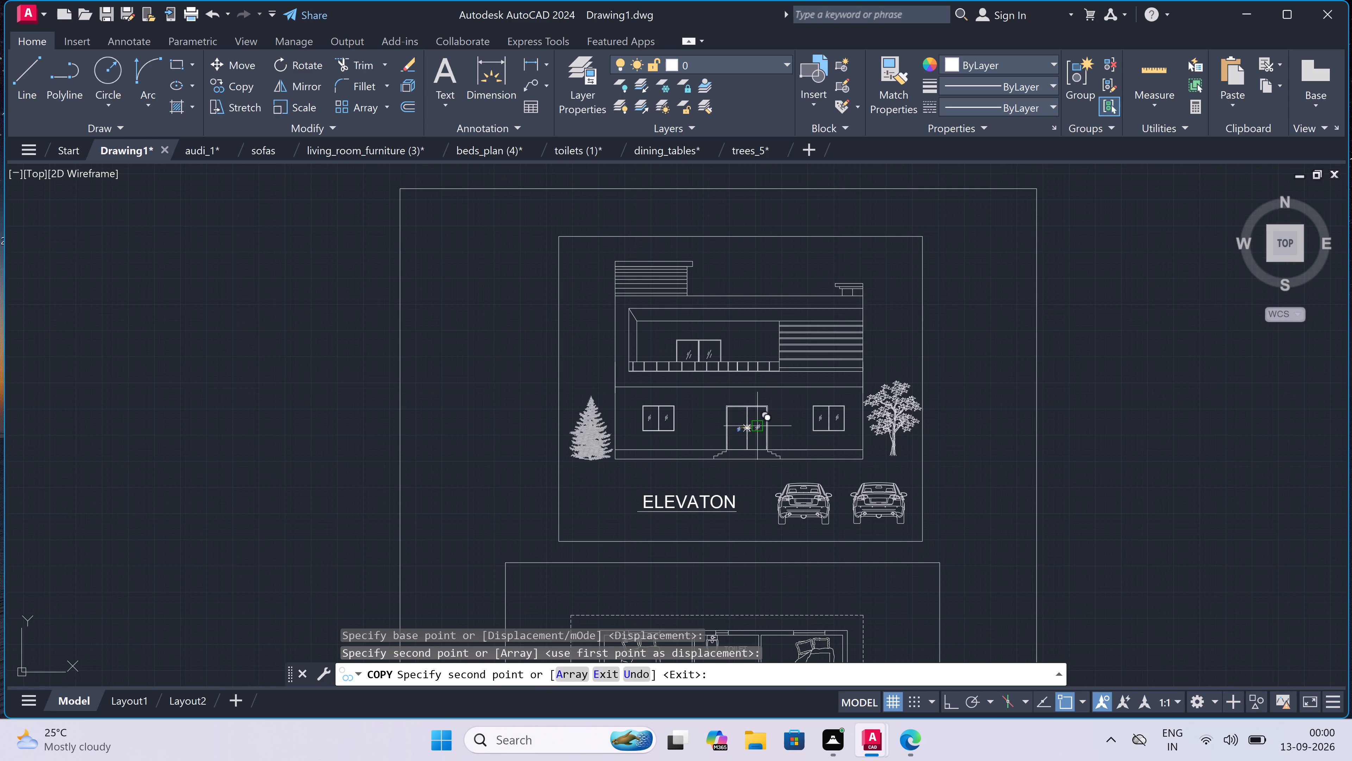
key("Escape")
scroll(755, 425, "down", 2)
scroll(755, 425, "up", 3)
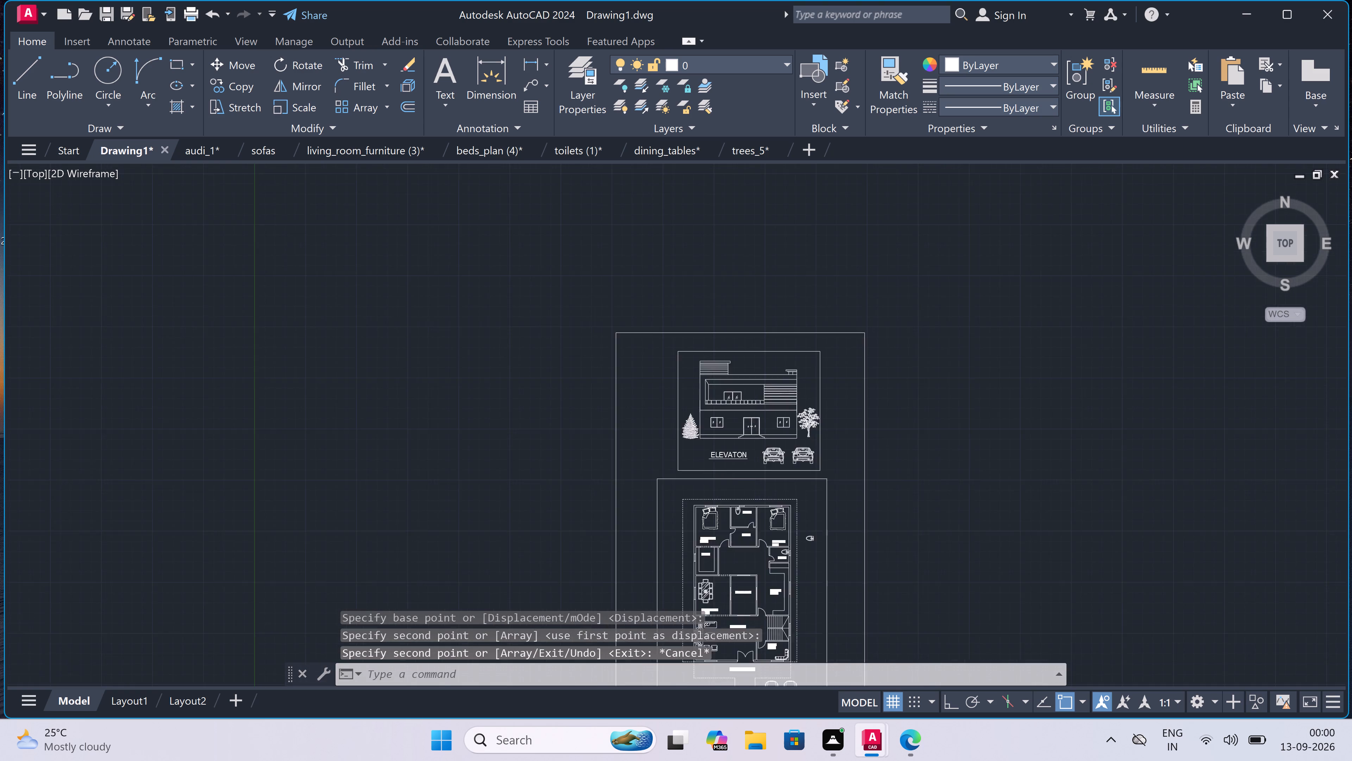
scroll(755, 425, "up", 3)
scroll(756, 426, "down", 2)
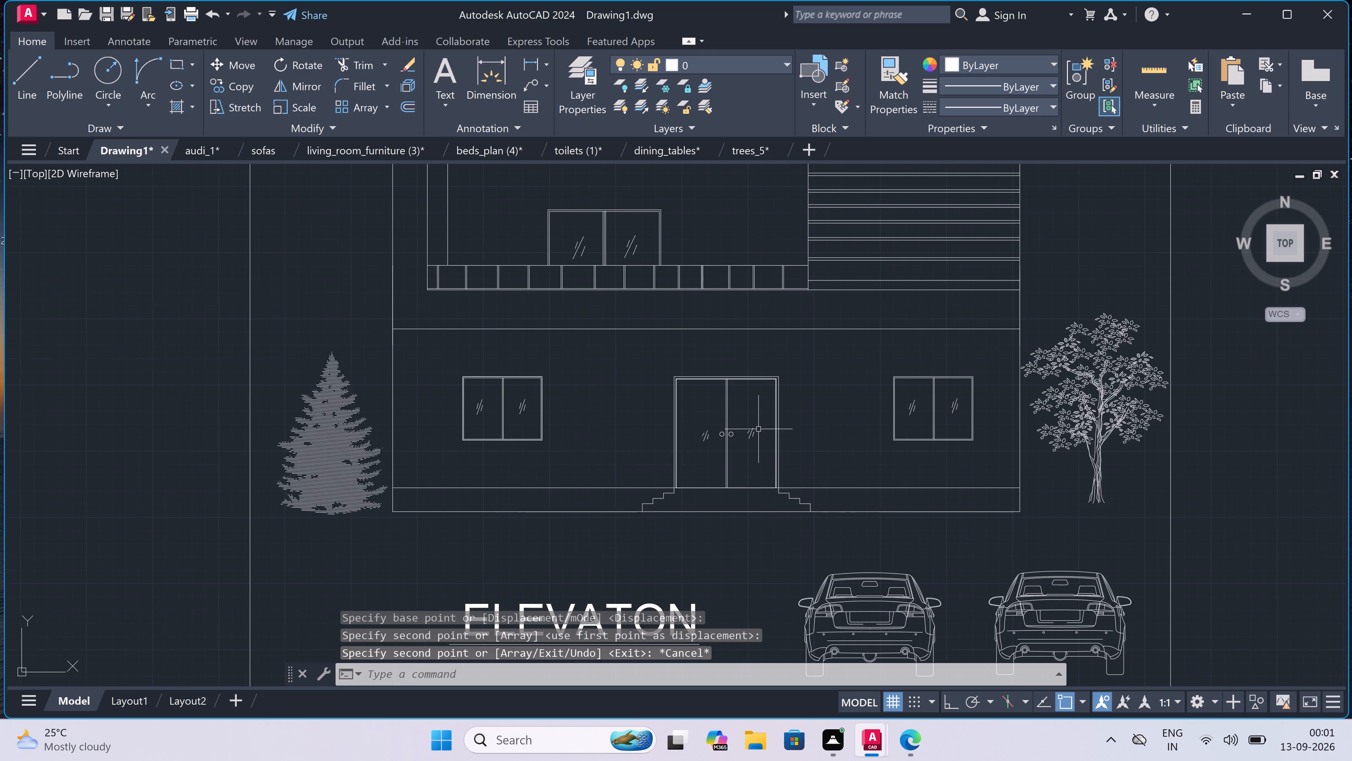
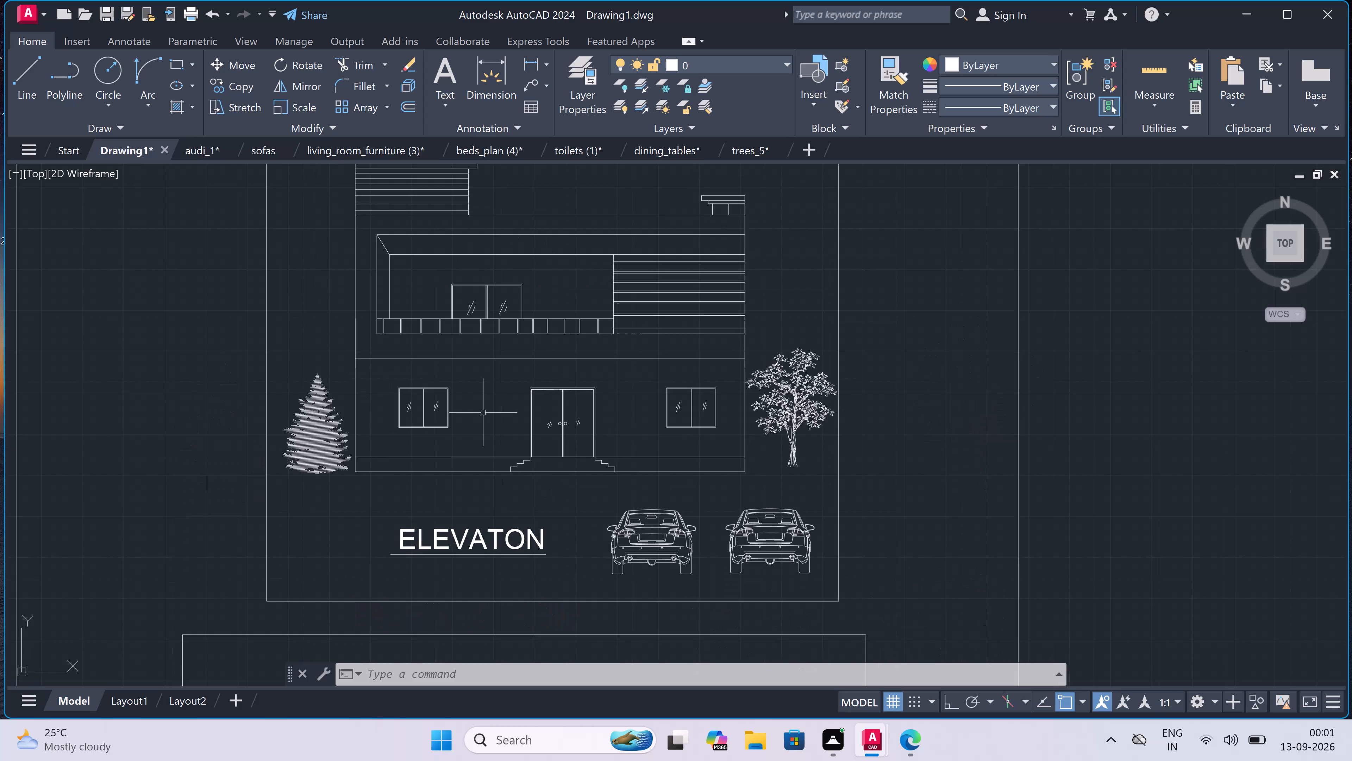
Start a single-sheet plot of the model with the DWG To PDF.pc3 plotter on ISO A4 (297.00 x 210.00 MM) paper.
scroll(486, 413, "down", 1)
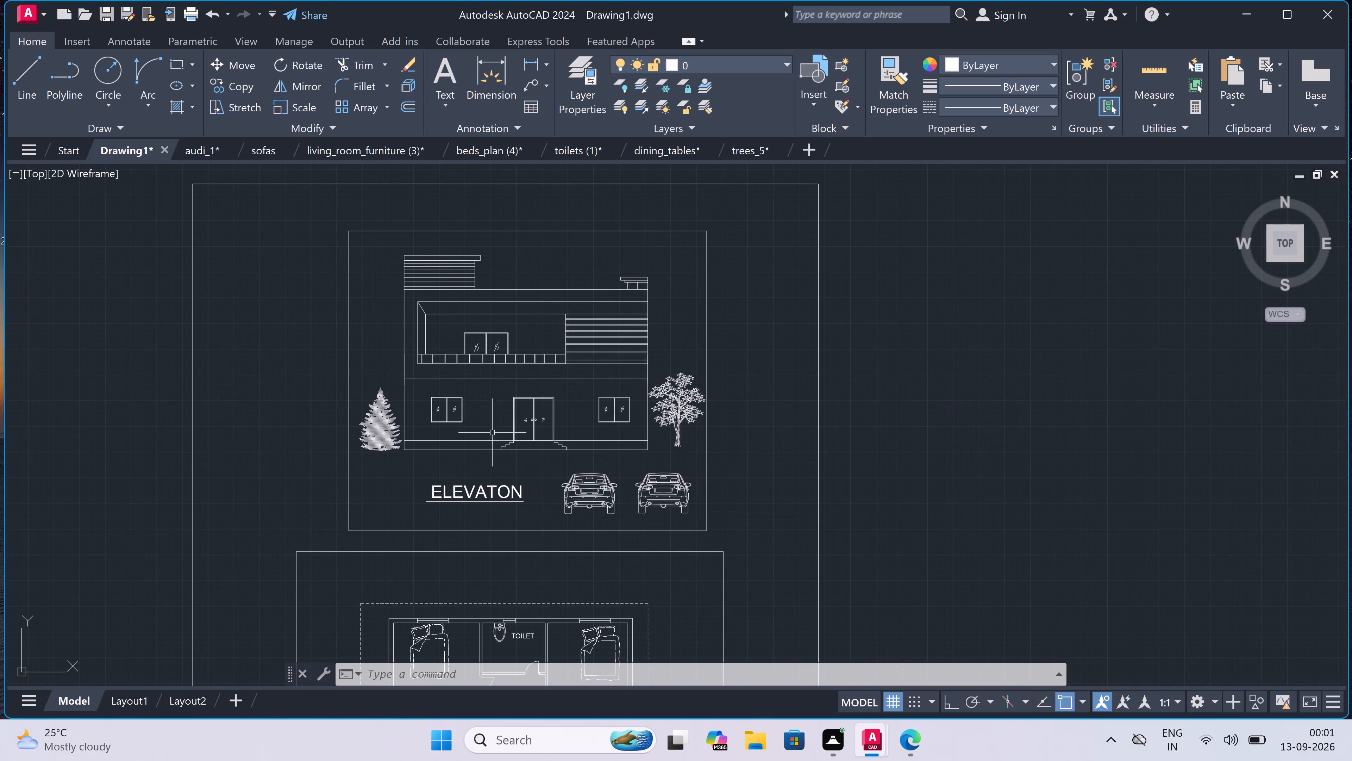
scroll(531, 370, "down", 2)
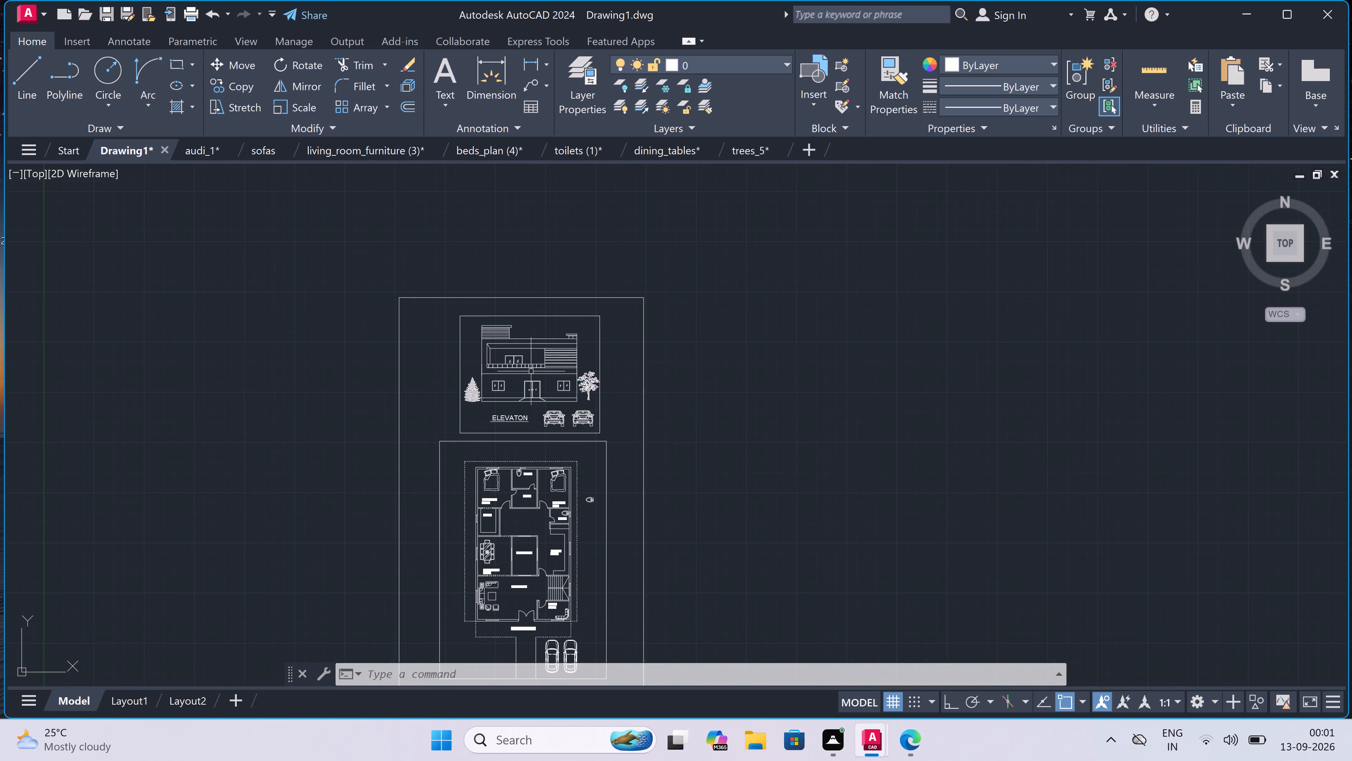
scroll(538, 383, "up", 4)
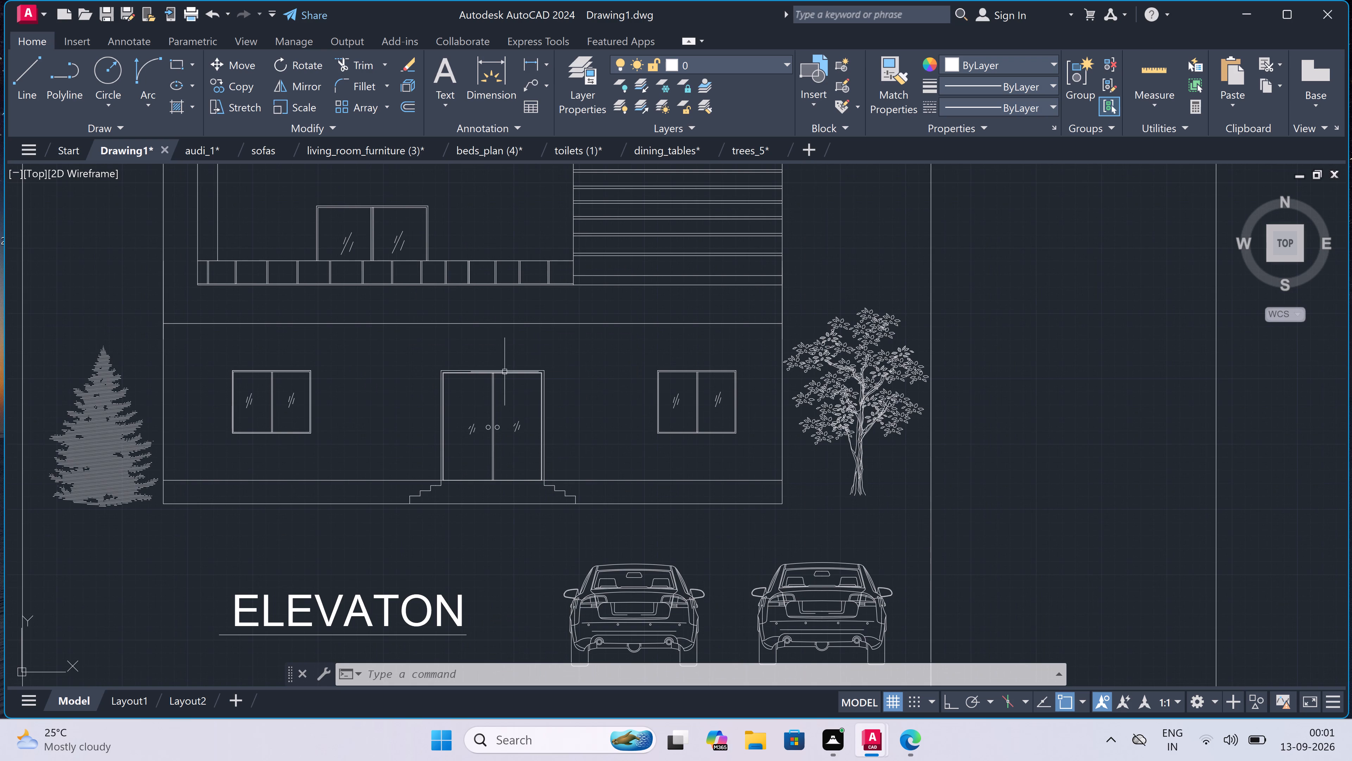
scroll(499, 369, "up", 2)
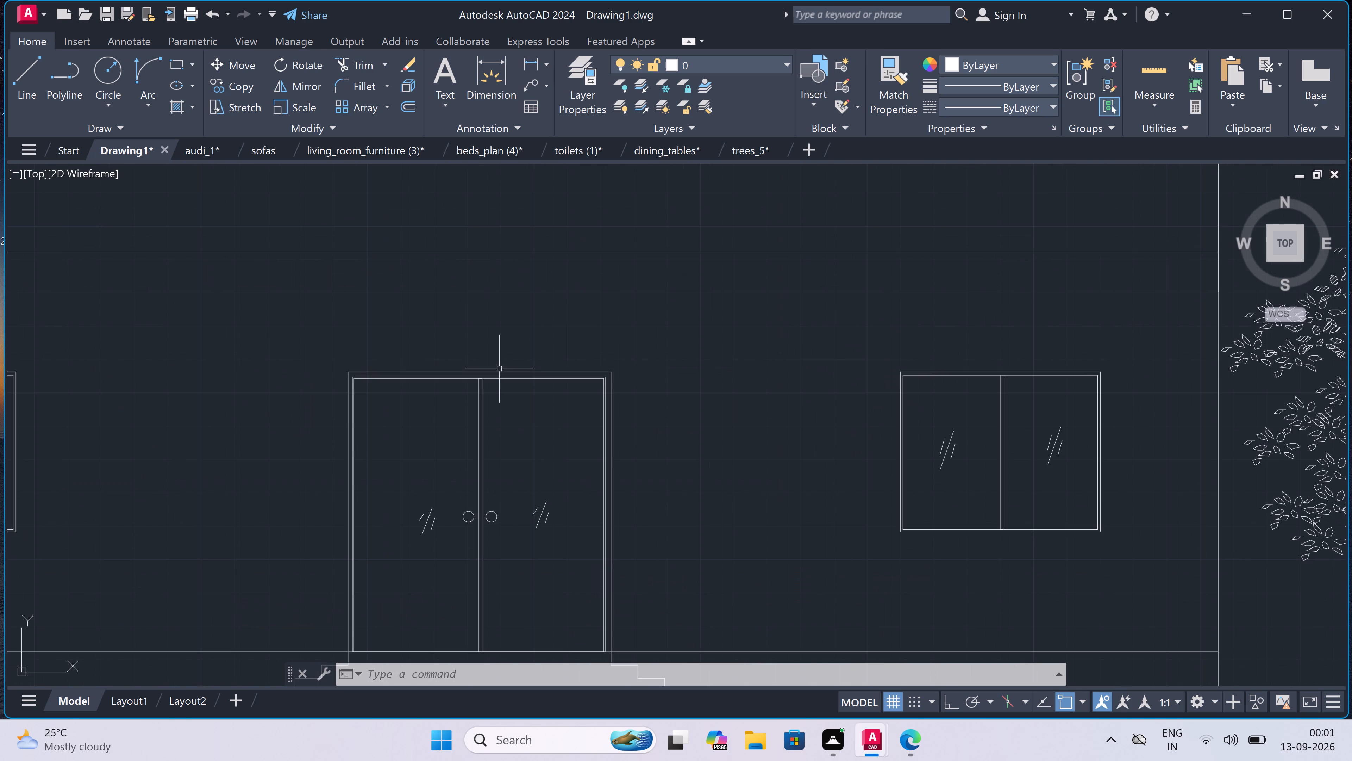
scroll(499, 369, "down", 5)
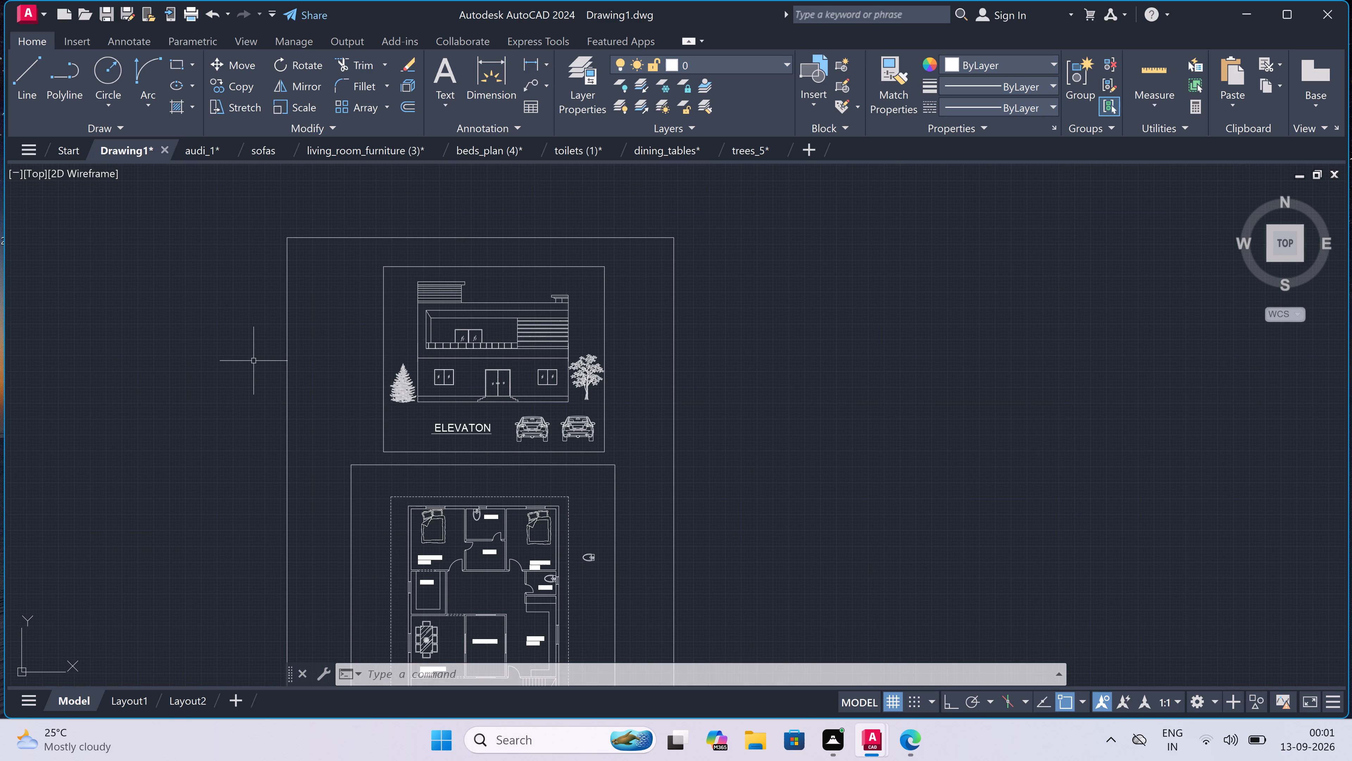
key("ctrl+p")
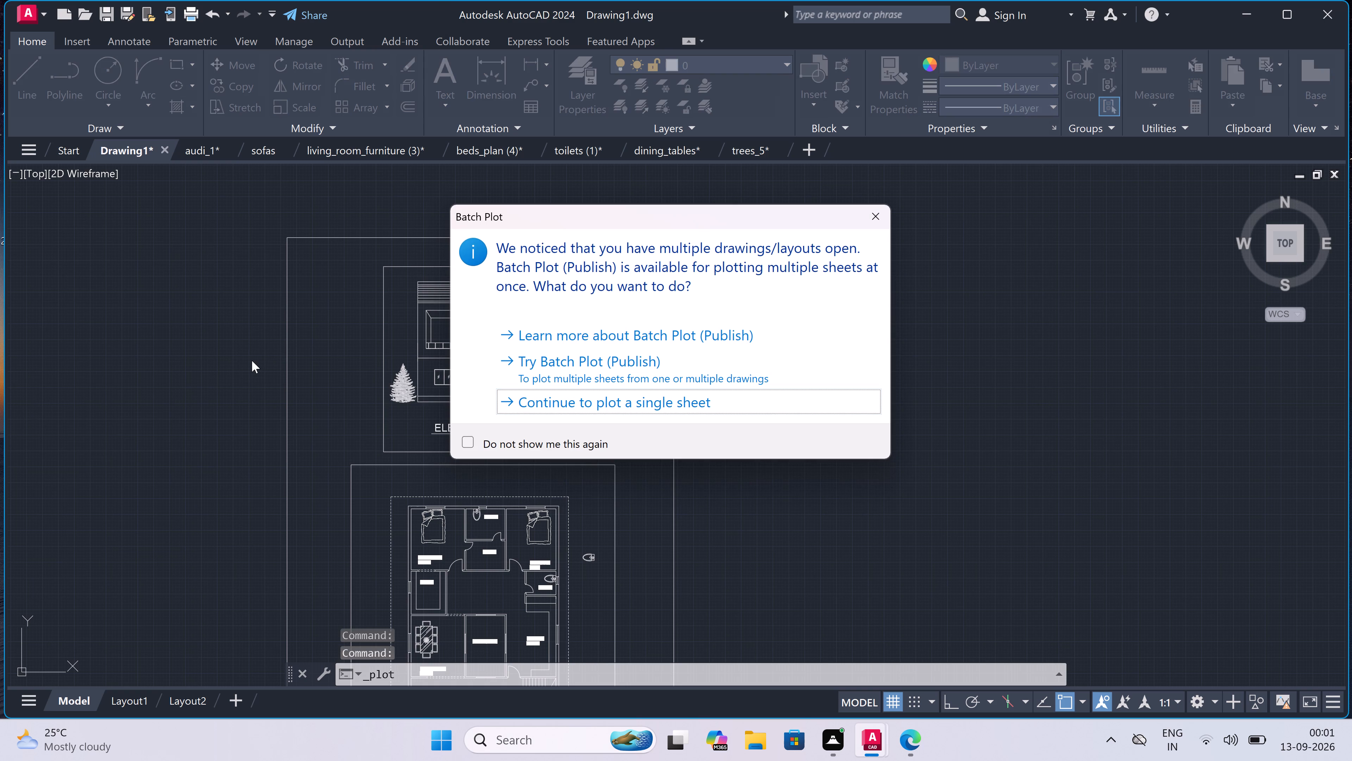
key("Escape")
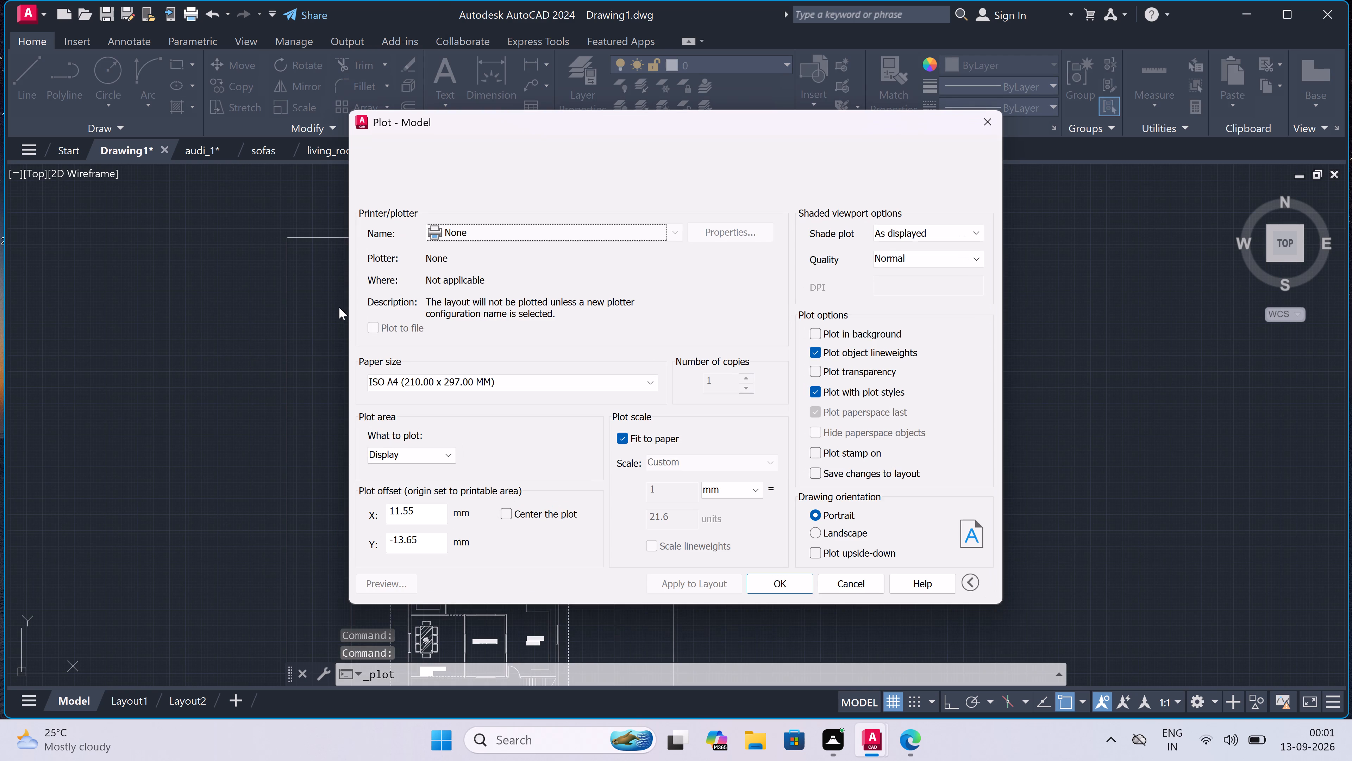
left_click(495, 236)
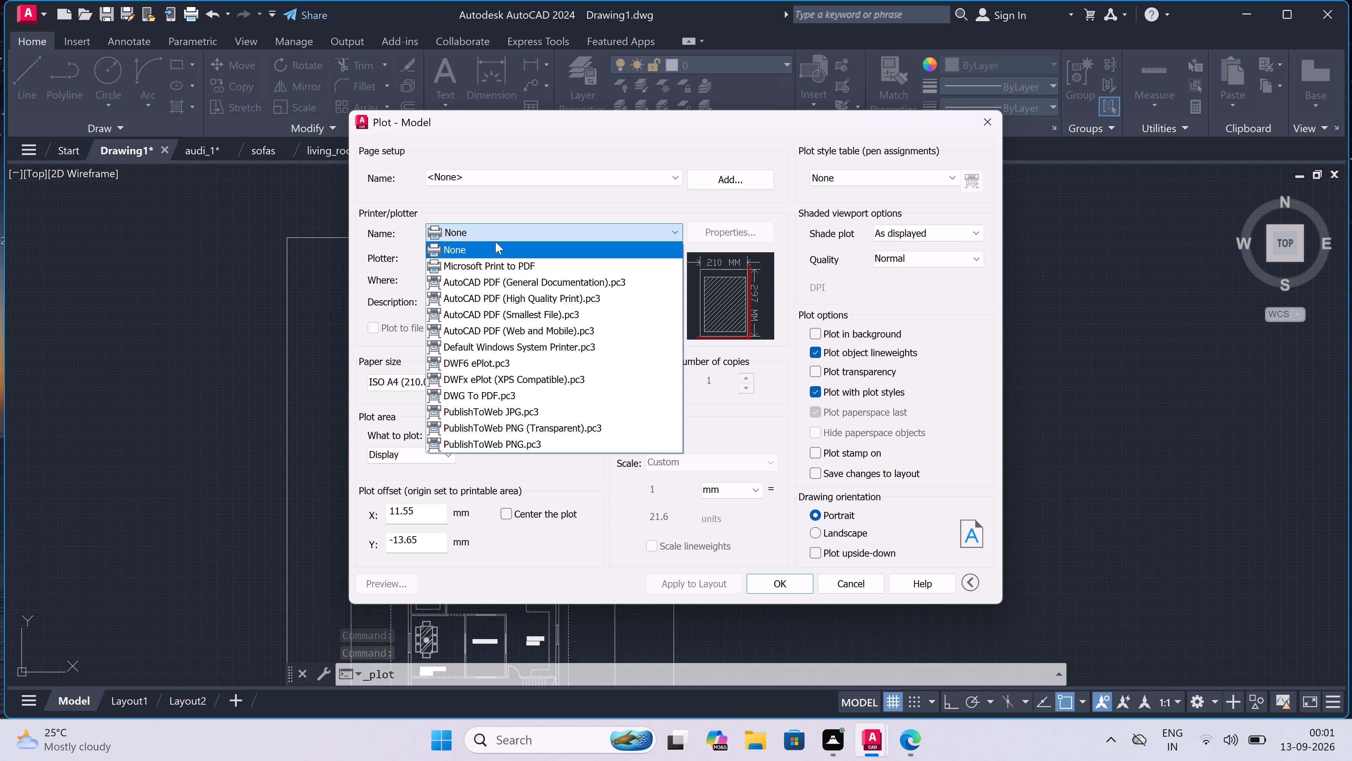
left_click(498, 394)
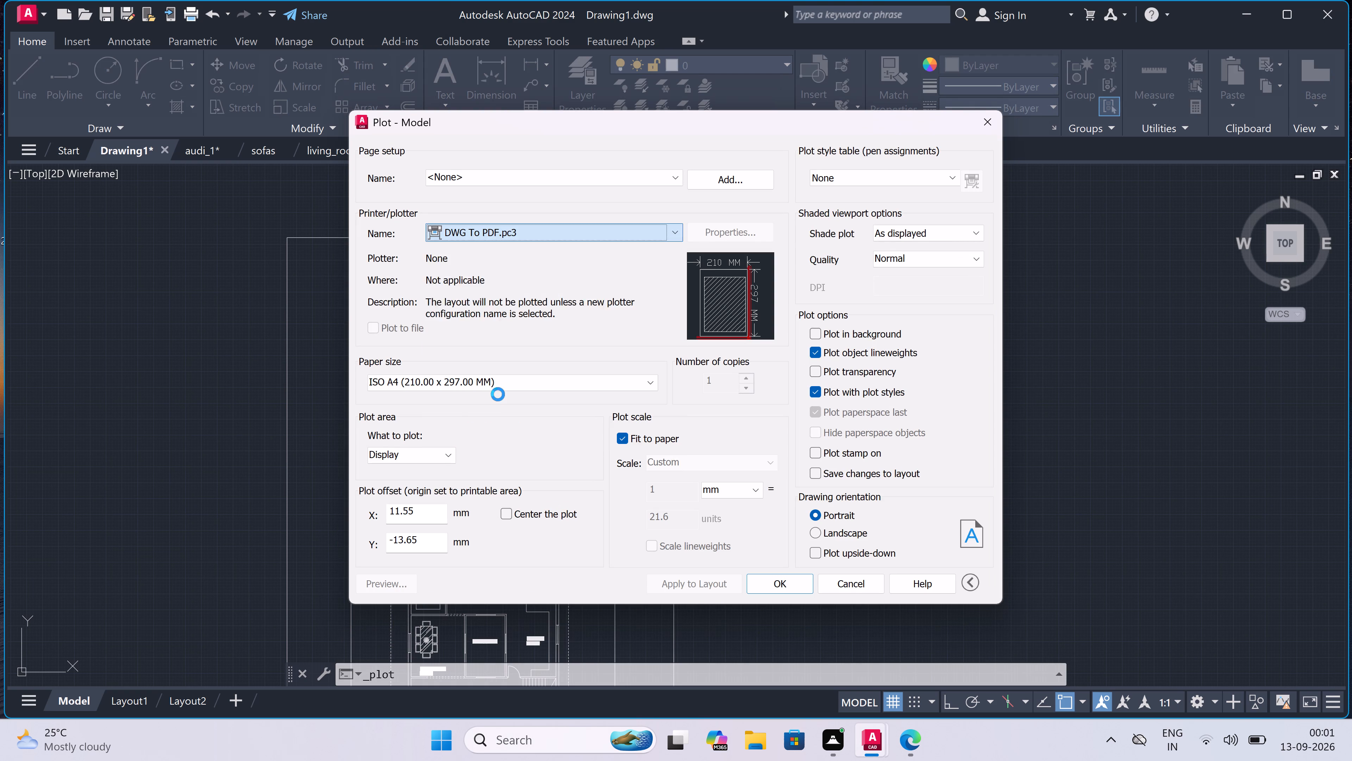
left_click(484, 378)
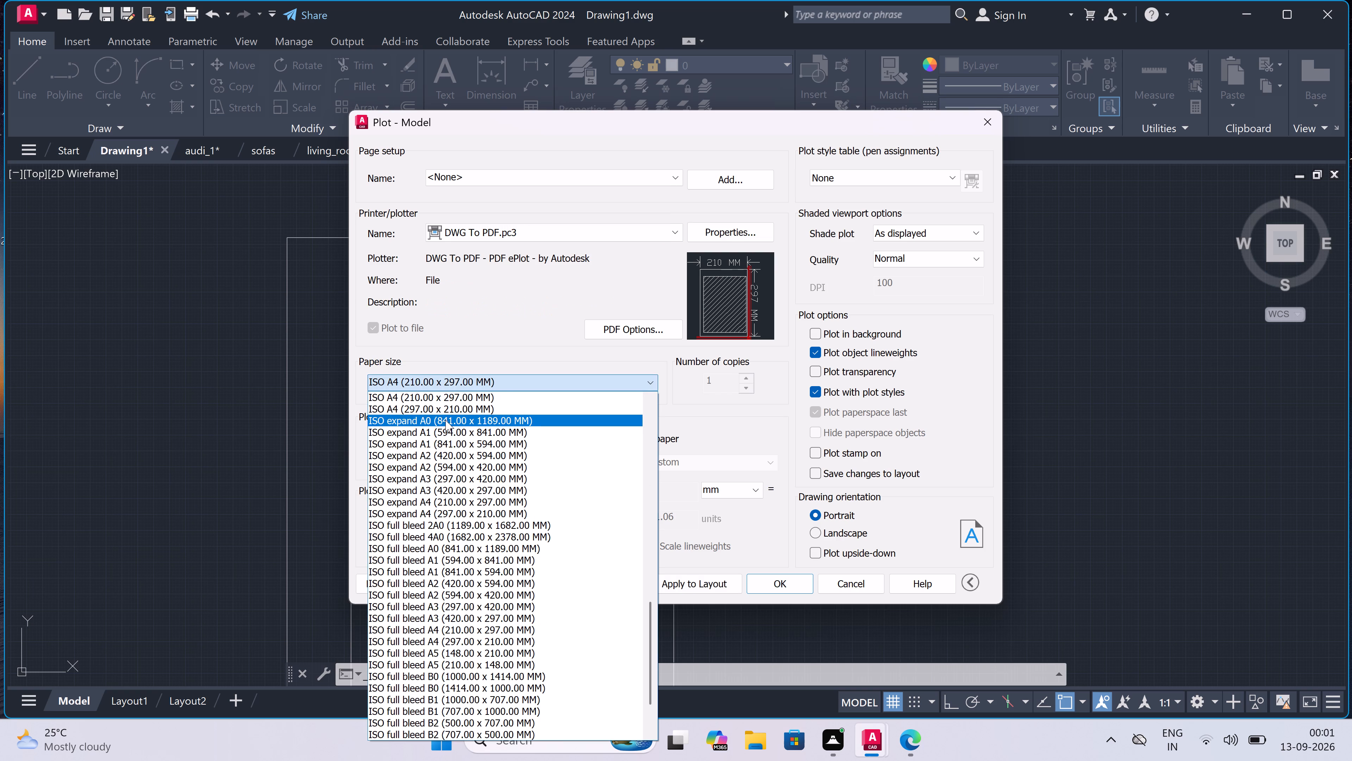
left_click(438, 407)
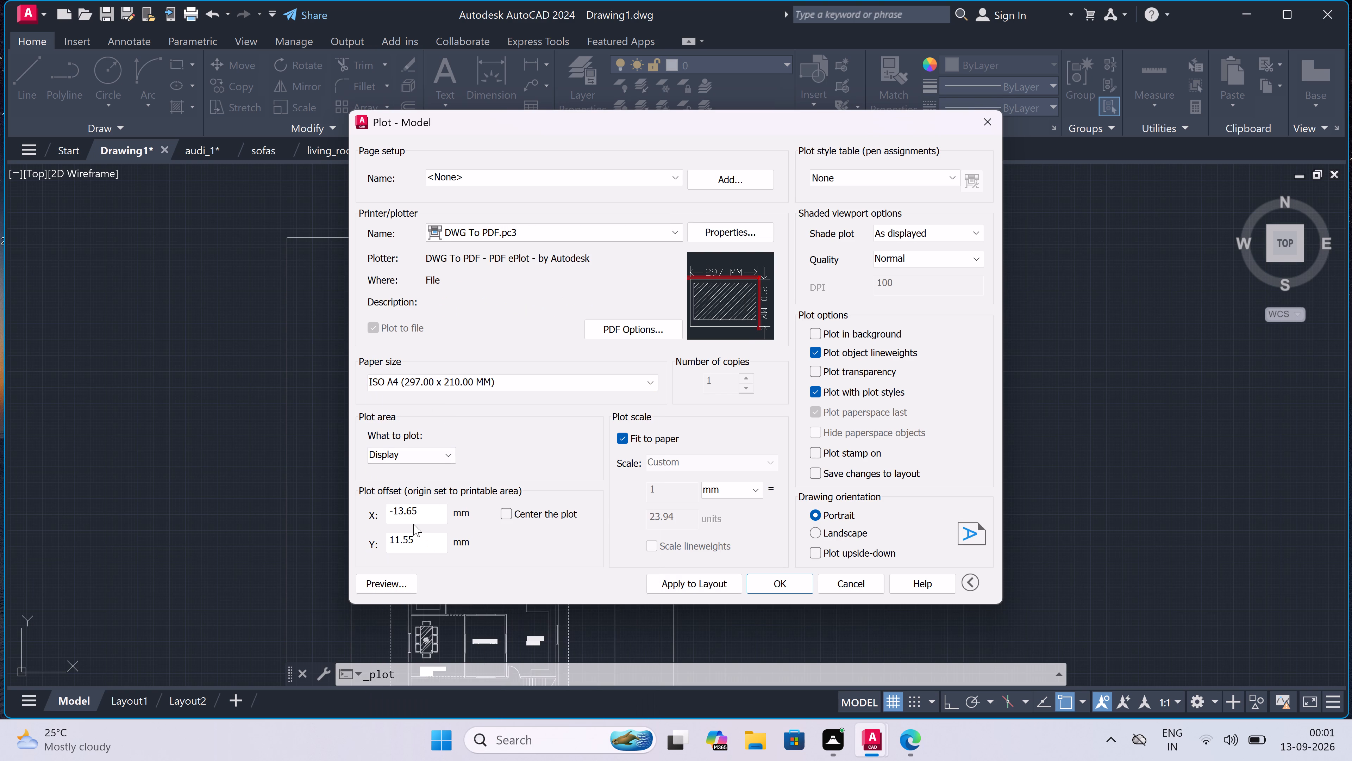
Set the plot area to a window spanning opposite corners of the outer sheet border around the elevation and floor plan.
left_click(419, 453)
left_click(431, 504)
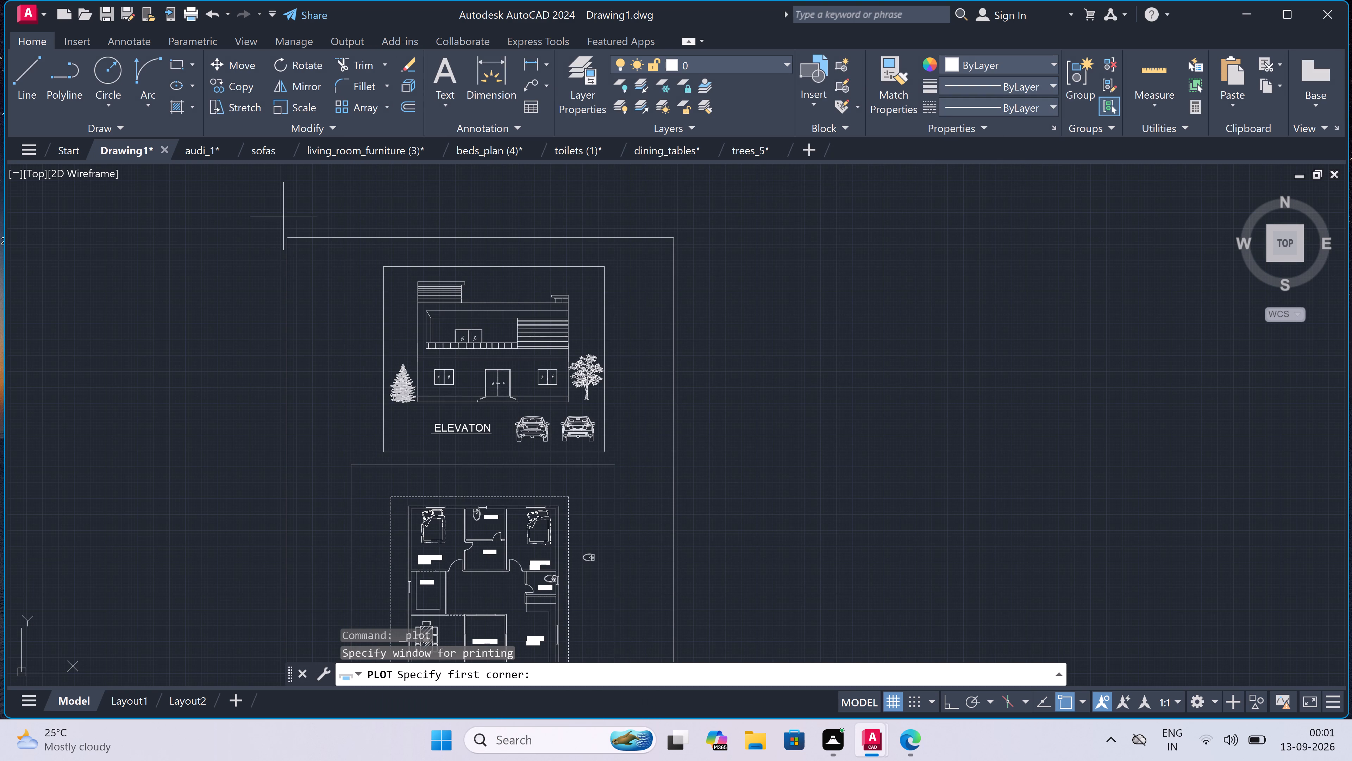
left_click_drag(287, 236, 292, 240)
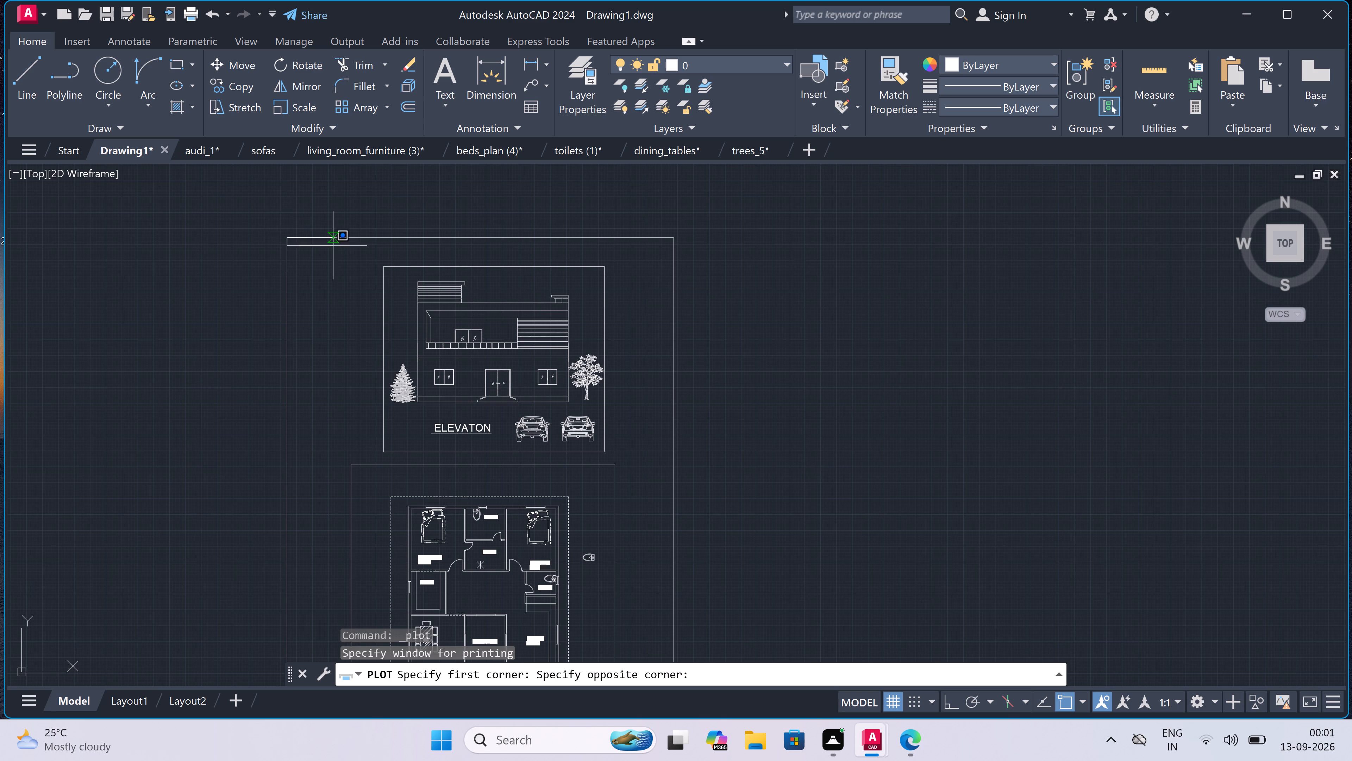
scroll(400, 243, "down", 4)
scroll(435, 339, "up", 6)
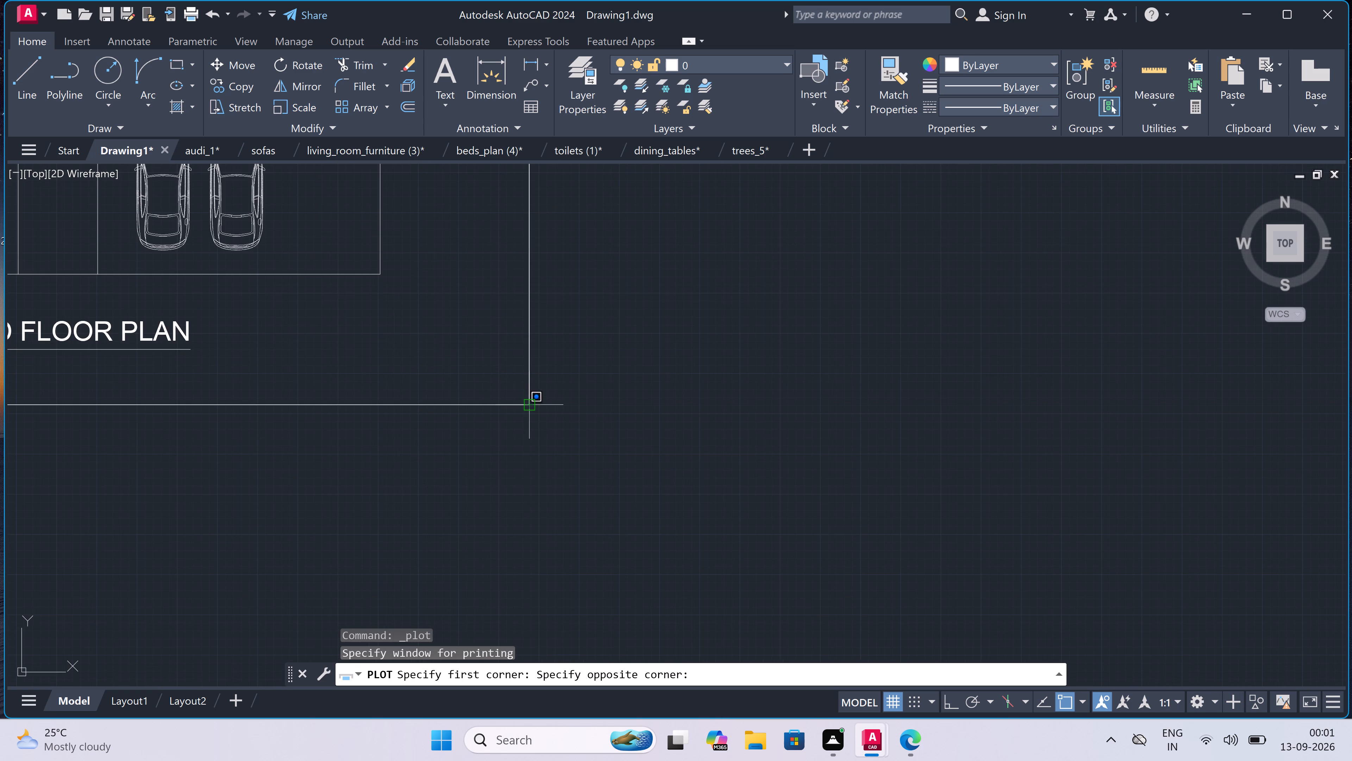
left_click(527, 407)
scroll(527, 407, "down", 2)
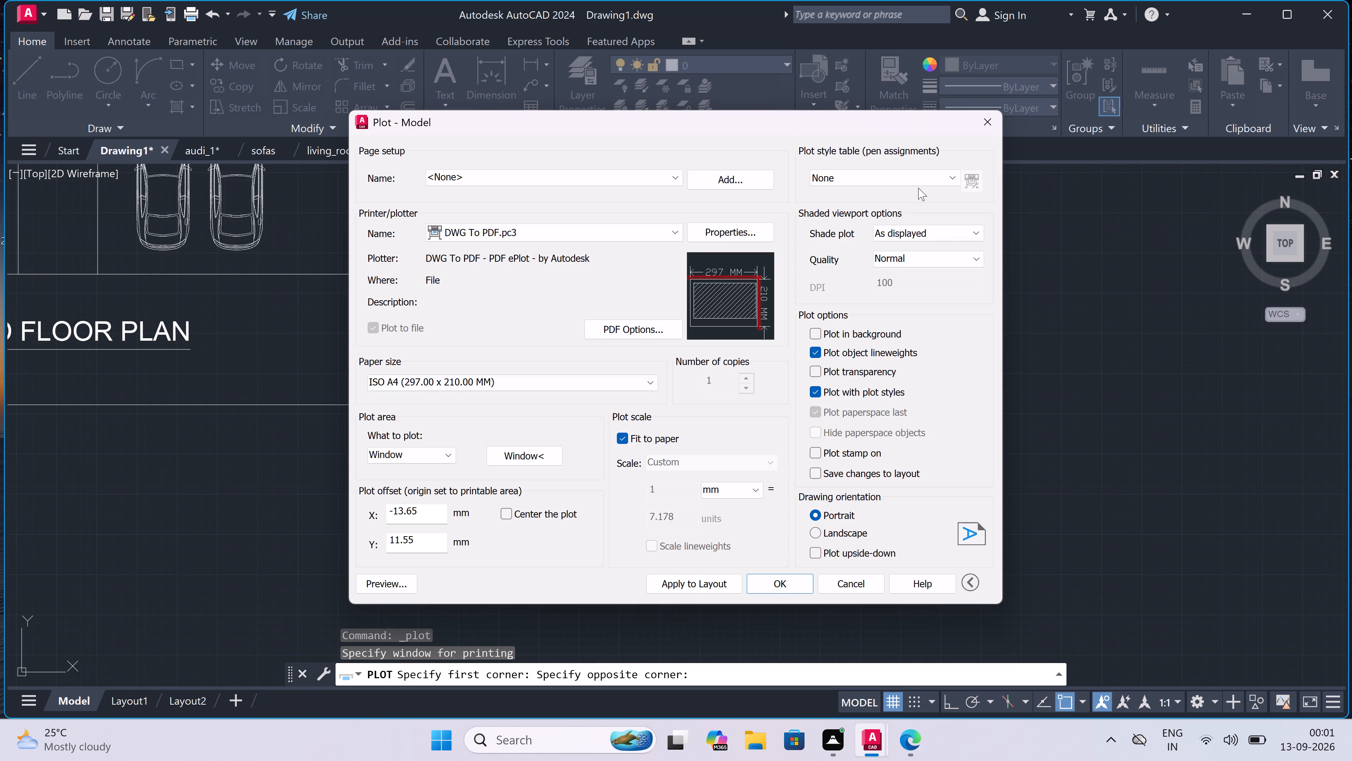
Assign the acad.ctb plot style table to all layouts and apply the plot settings to the layout.
left_click(904, 181)
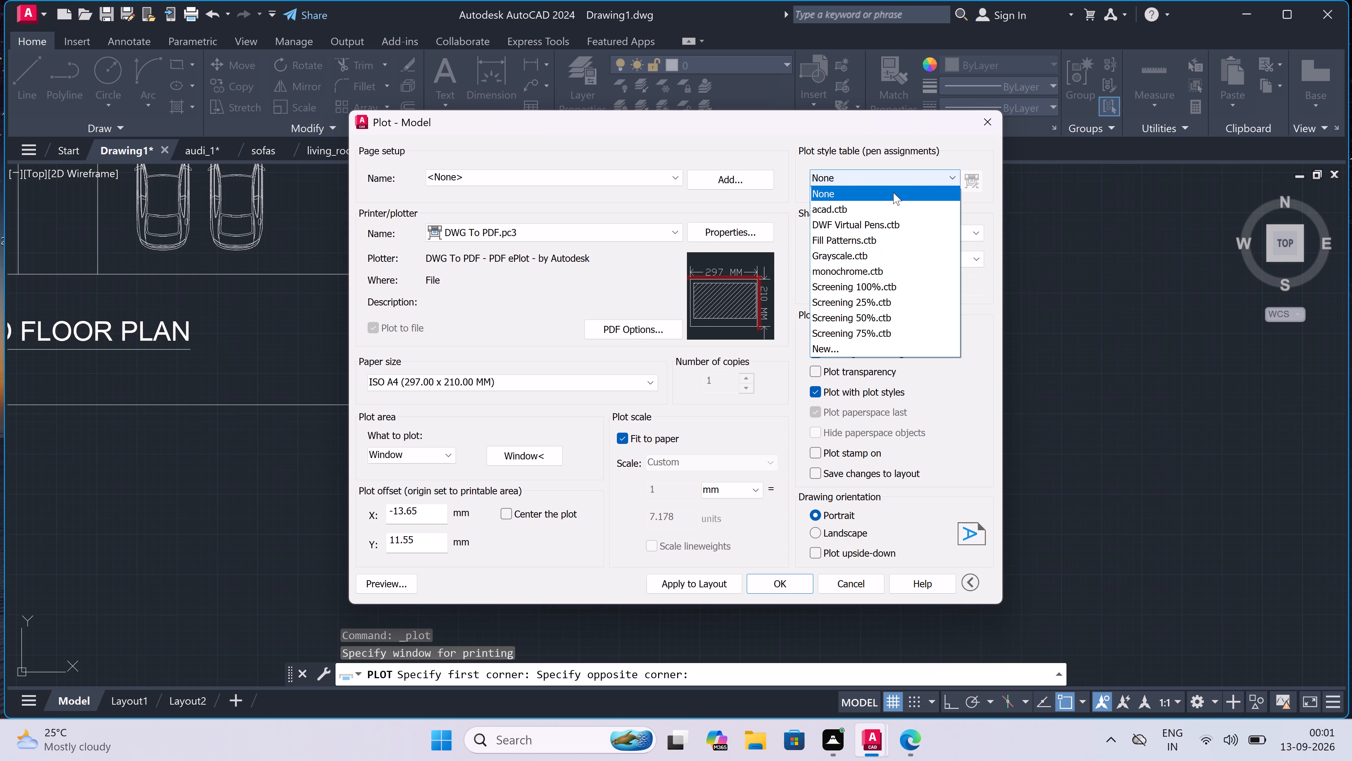
left_click(868, 214)
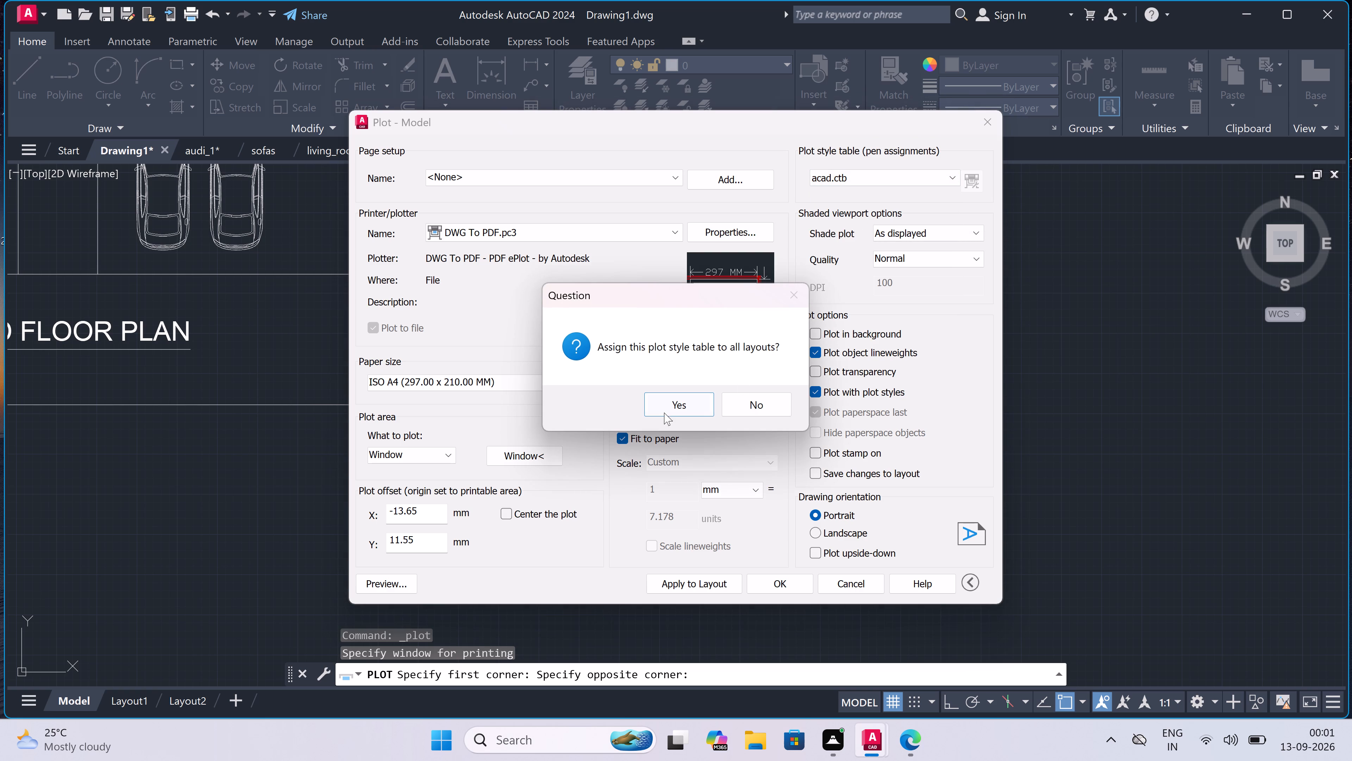
left_click(667, 409)
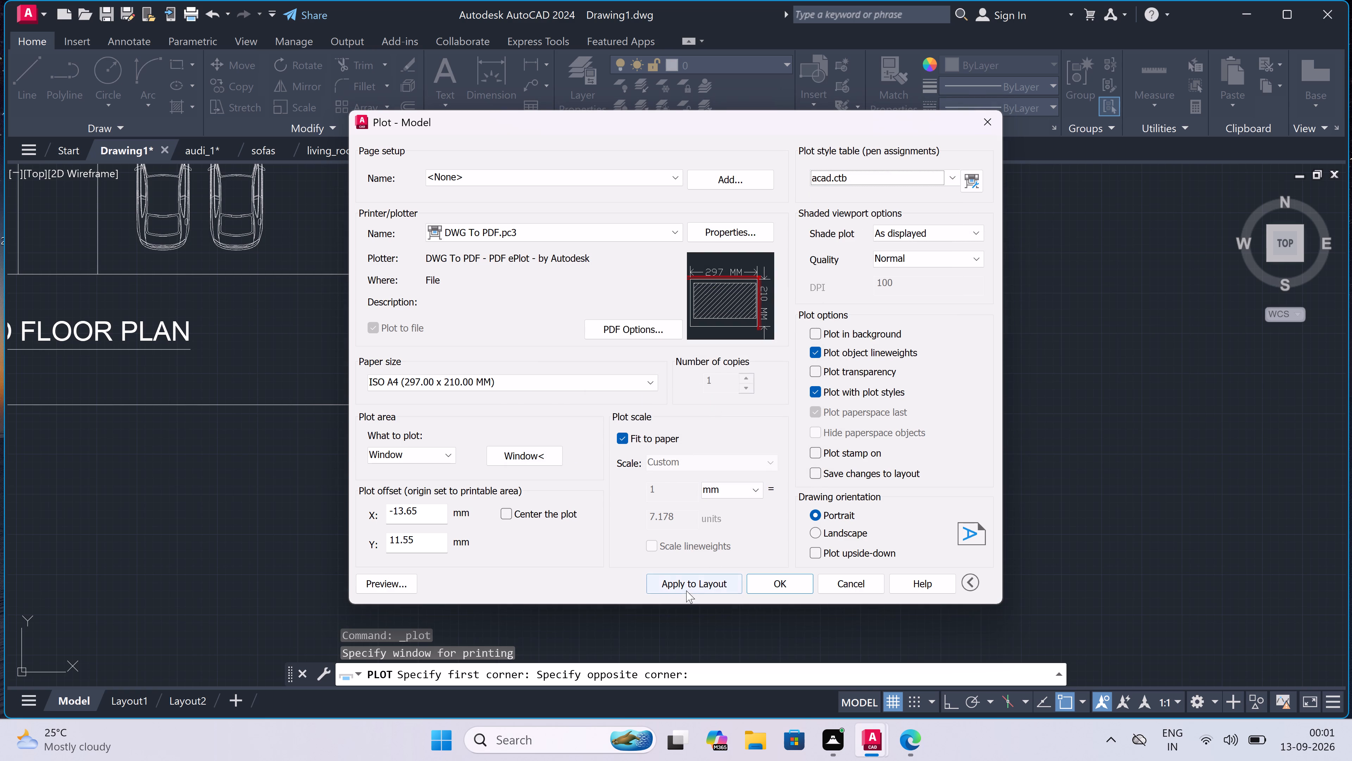
left_click(686, 590)
Plot the sheet to a PDF in Documents named "ground floor plan -2 12-09-26".
left_click(767, 579)
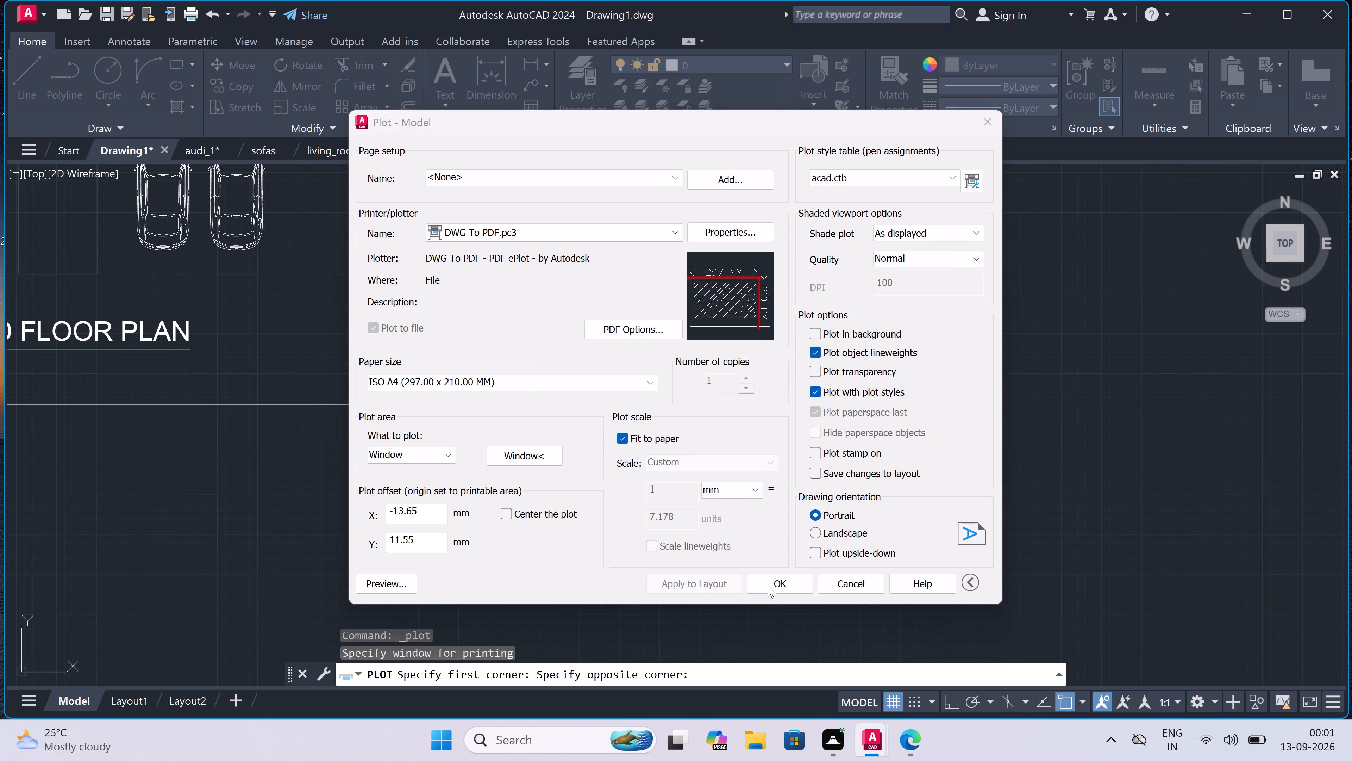
key("BackSpace")
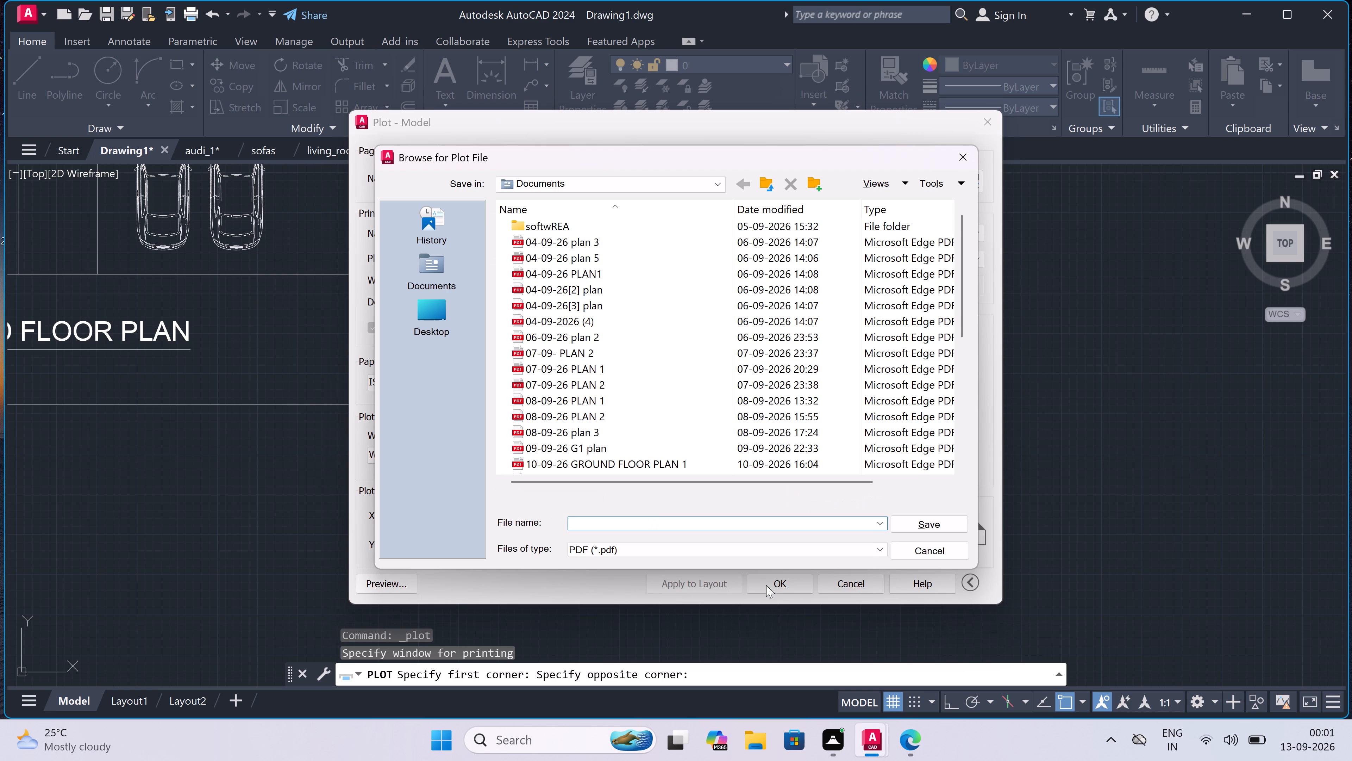
type("ground")
key("space")
type("floor plan")
key("space")
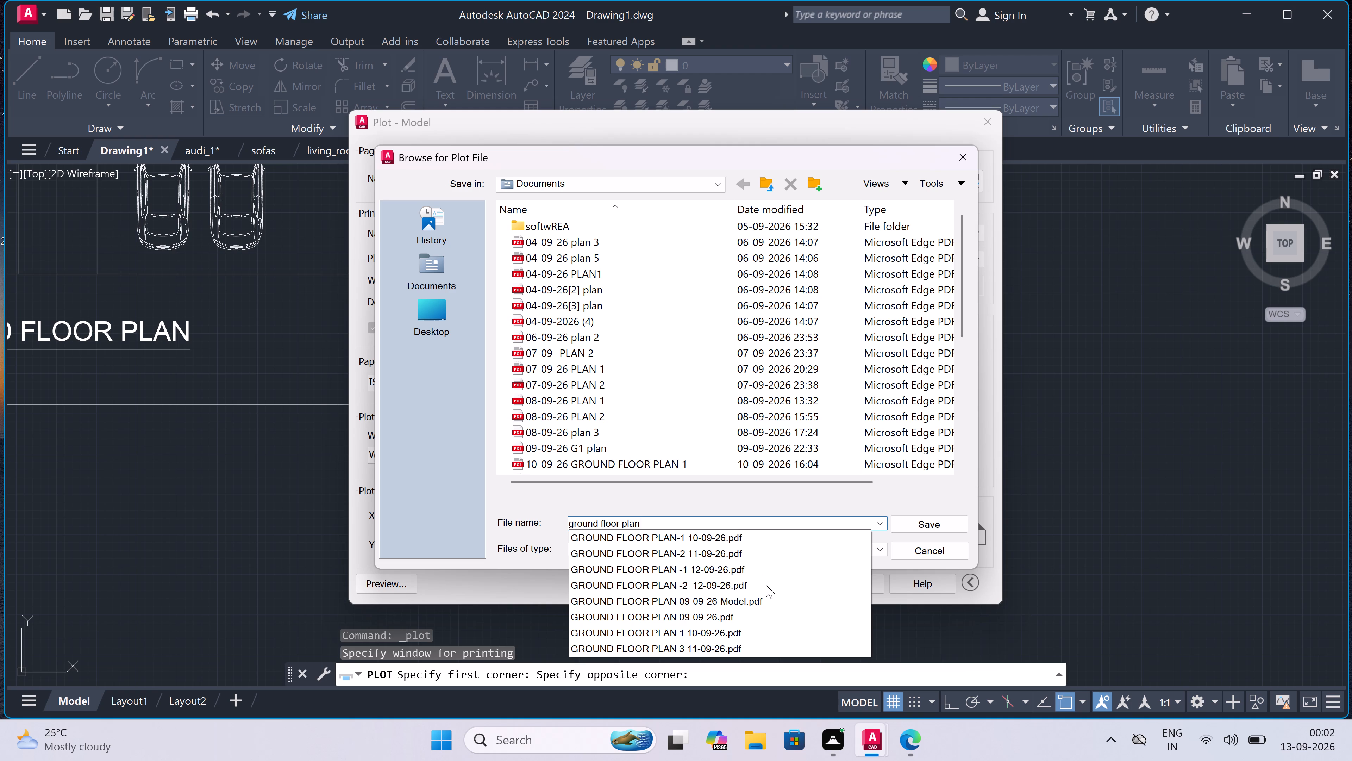
type("-2")
key("space")
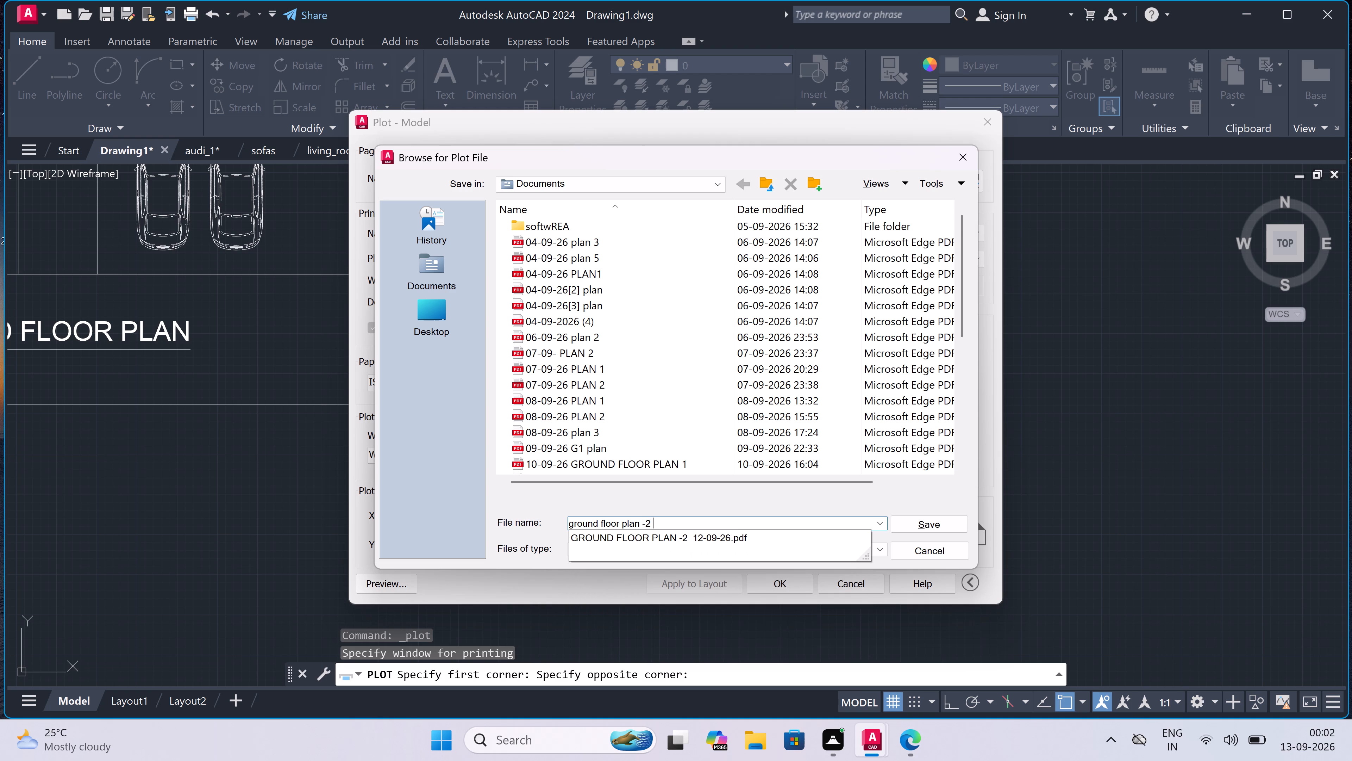
type("12")
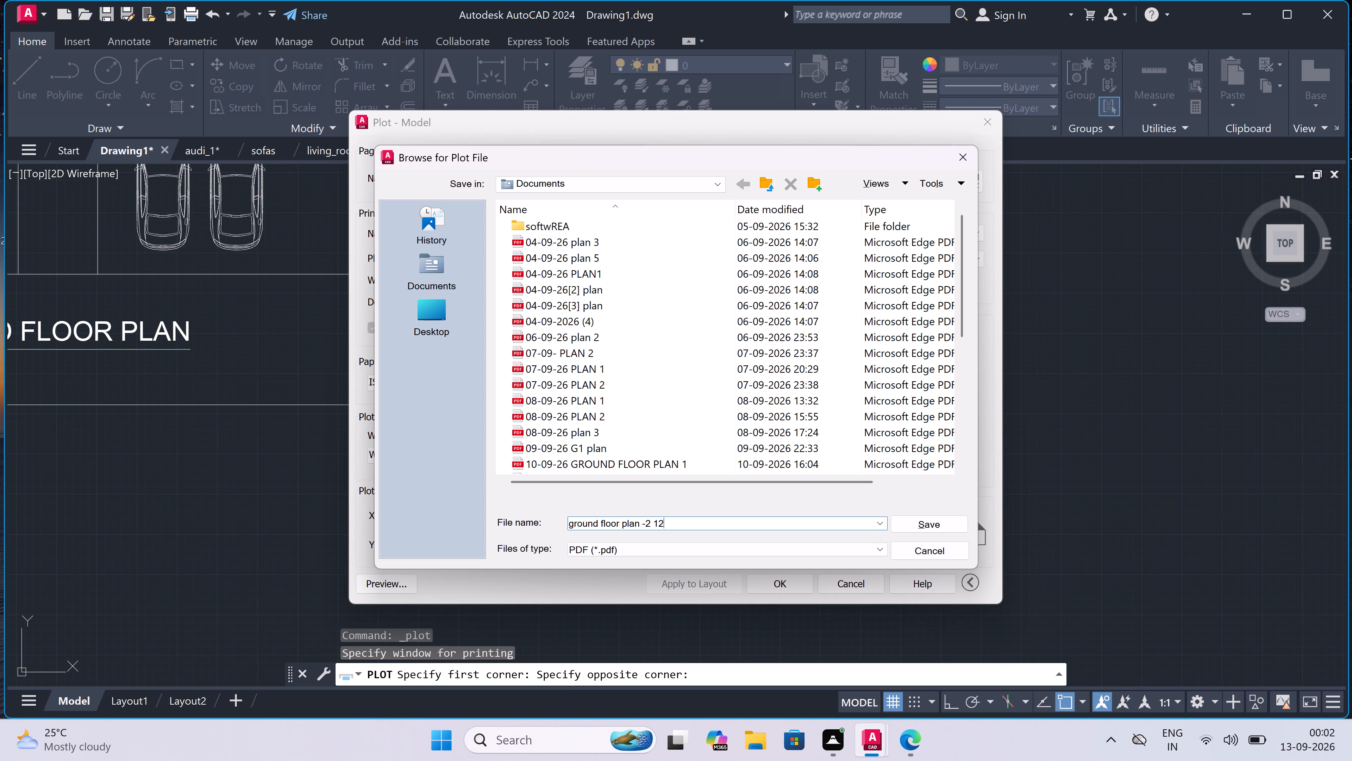
key("minus")
type("09-")
key("2")
key("6")
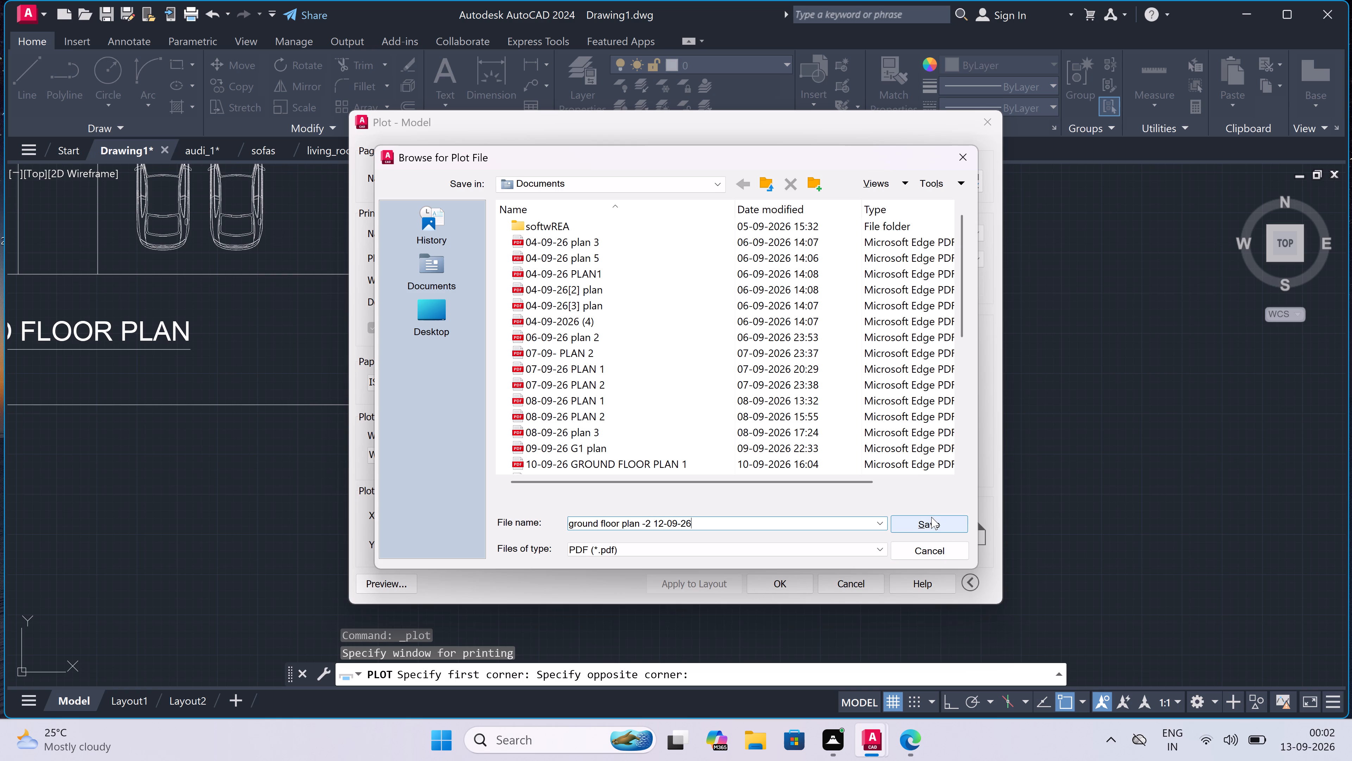
left_click(931, 520)
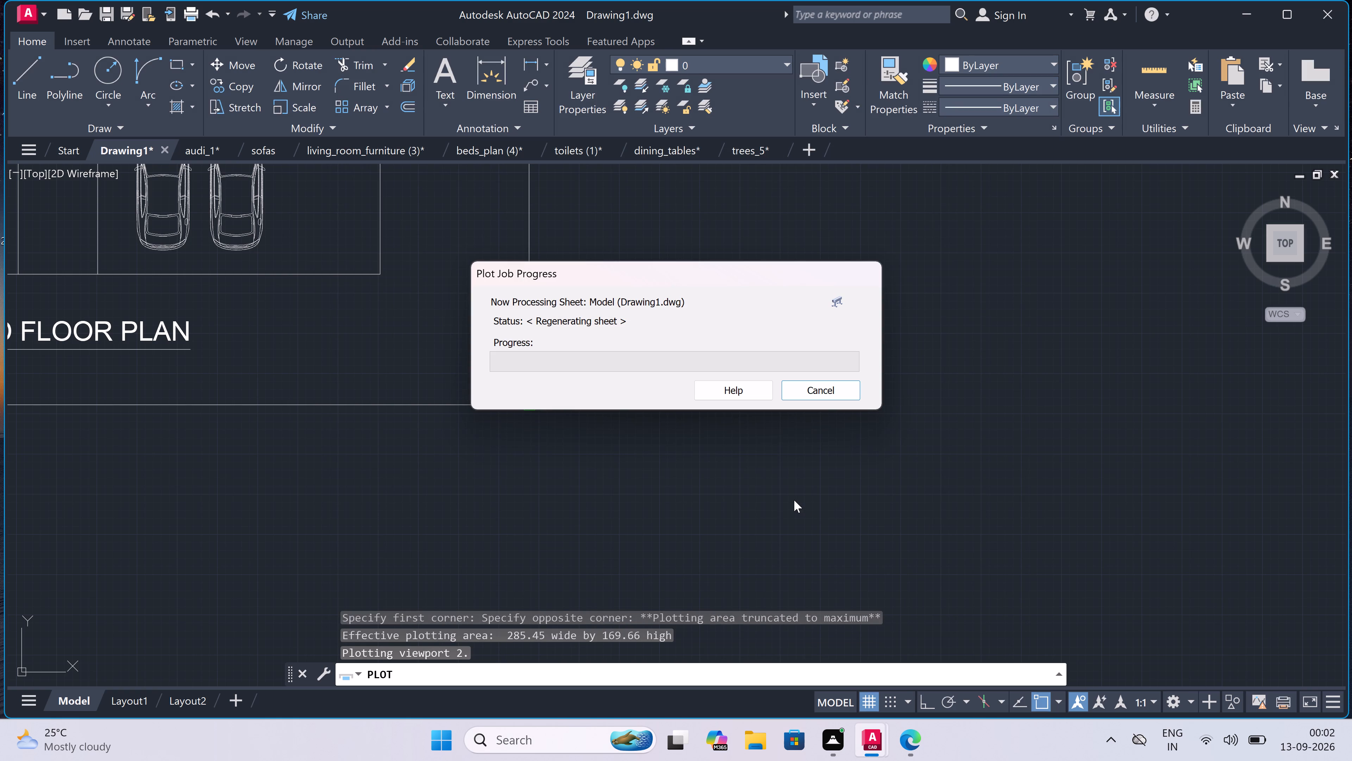
Review the elevation and ground floor plan in the plotted PDF in Microsoft Edge, and close the browser.
scroll(794, 500, "down", 1)
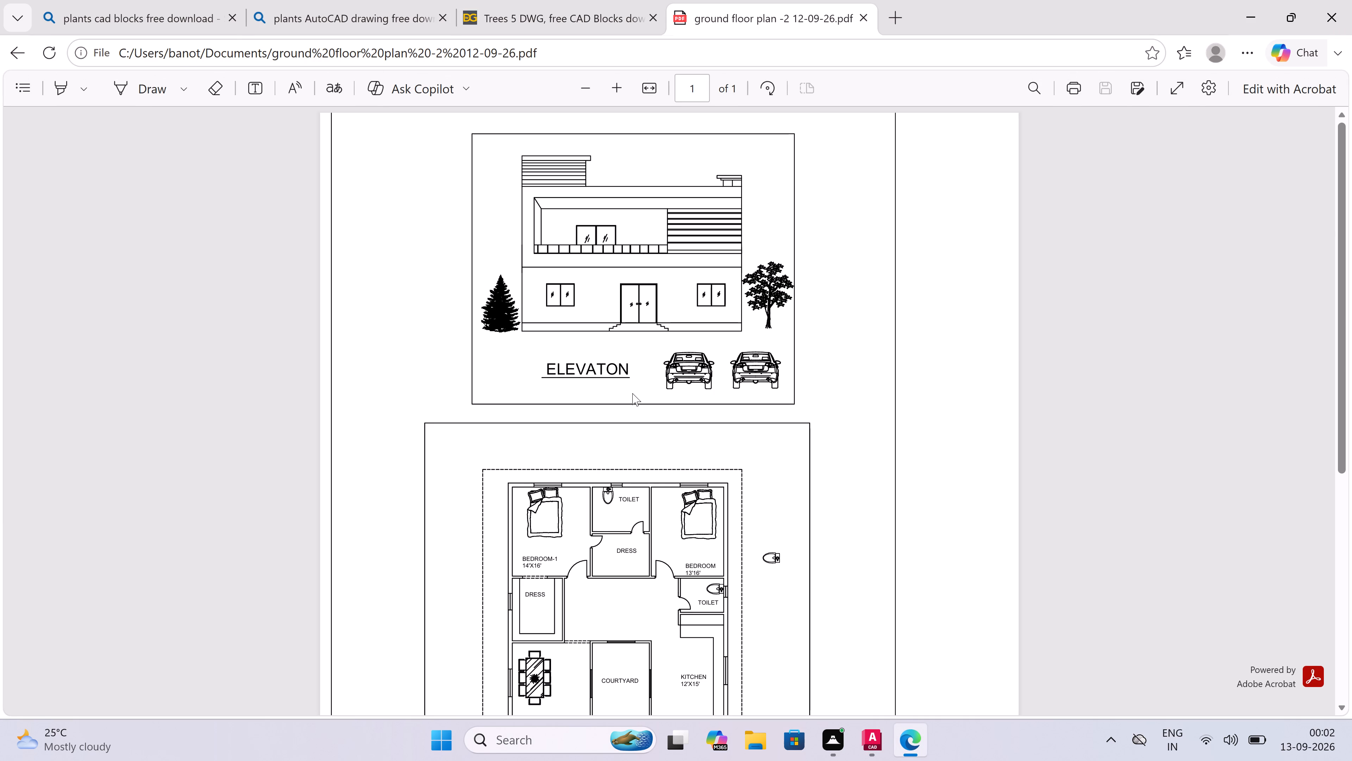
scroll(632, 393, "down", 5)
scroll(632, 394, "up", 8)
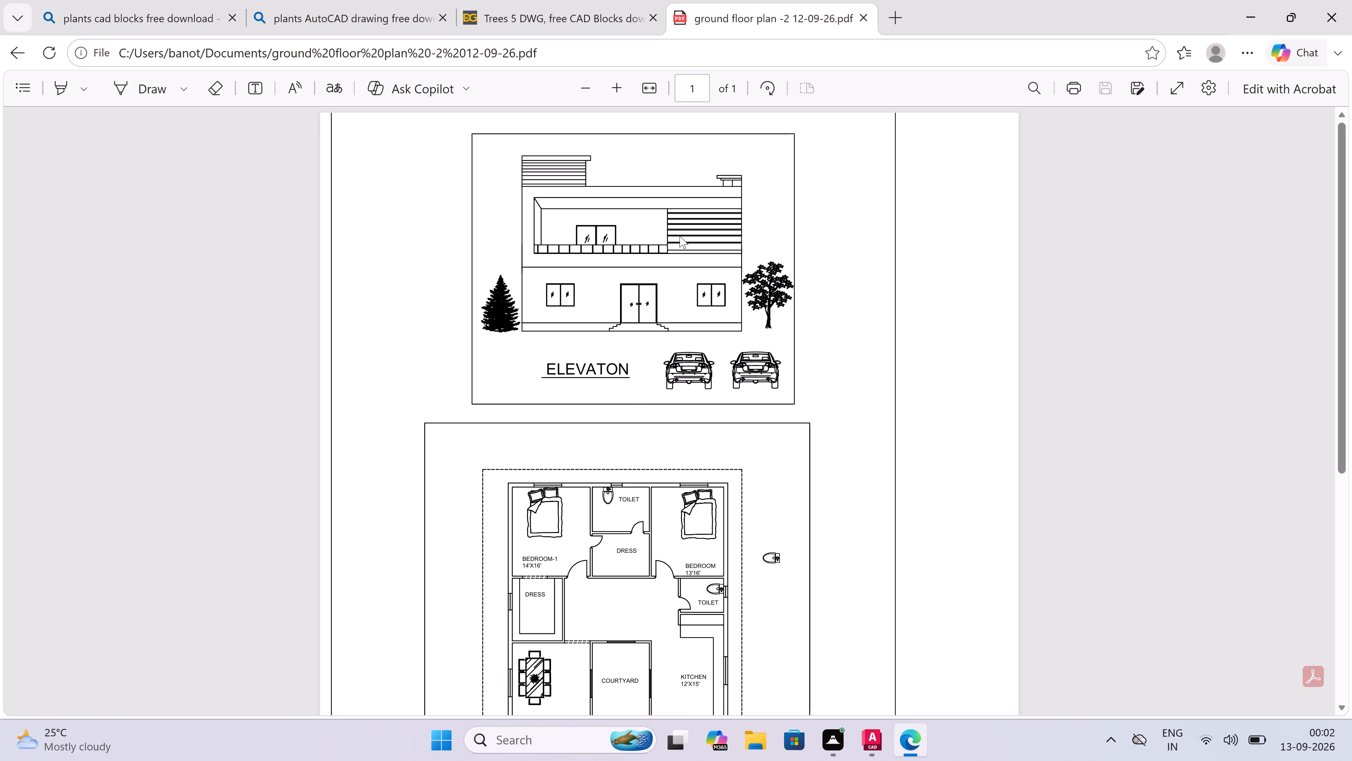
scroll(688, 247, "up", 7)
scroll(696, 152, "up", 3)
scroll(700, 235, "down", 5)
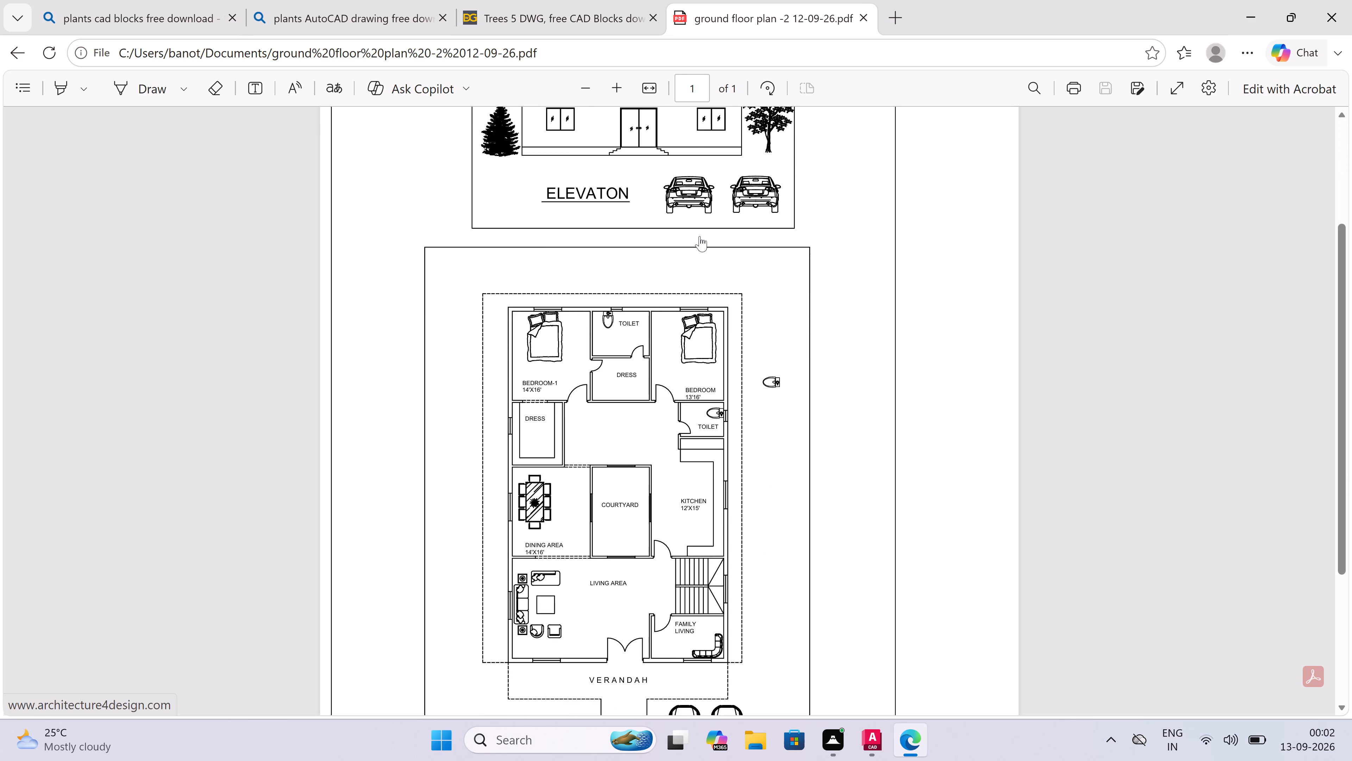
scroll(700, 236, "down", 1)
scroll(700, 236, "up", 8)
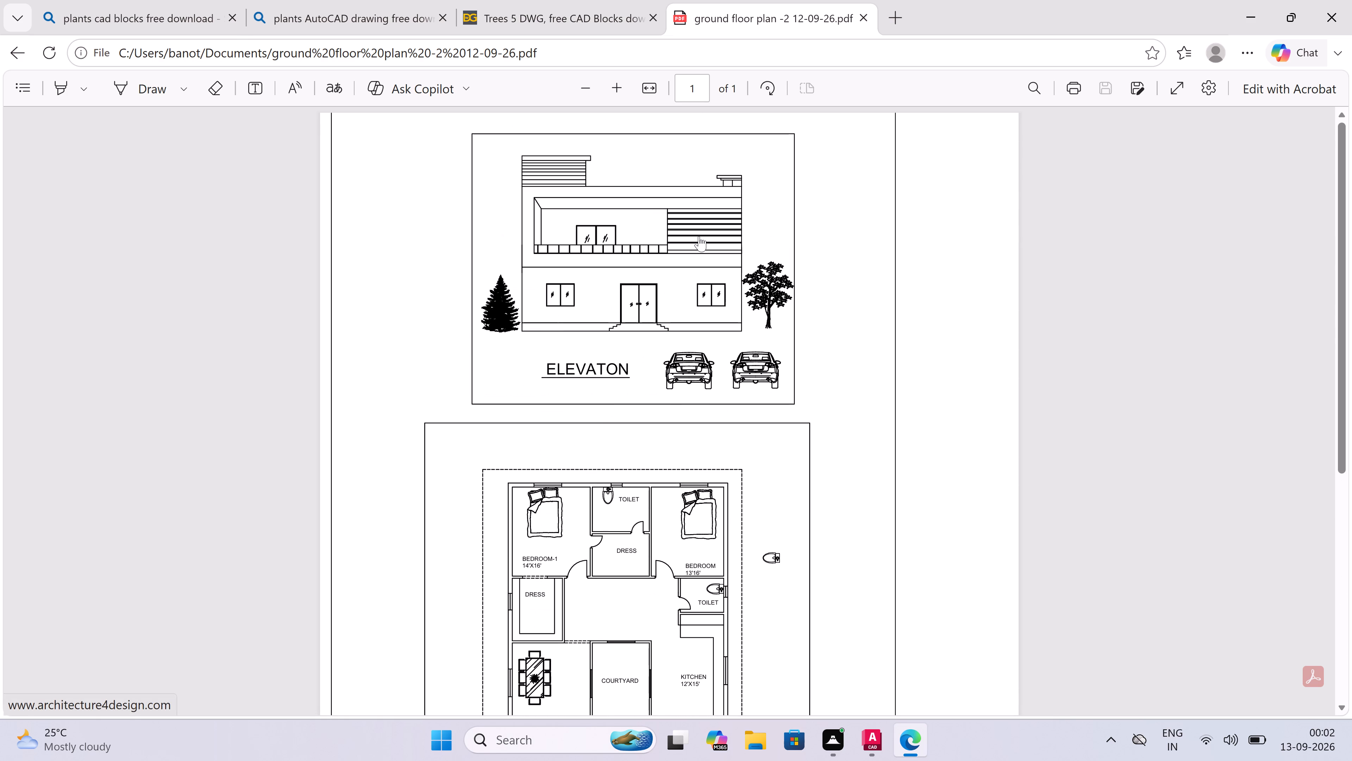
scroll(699, 236, "up", 2)
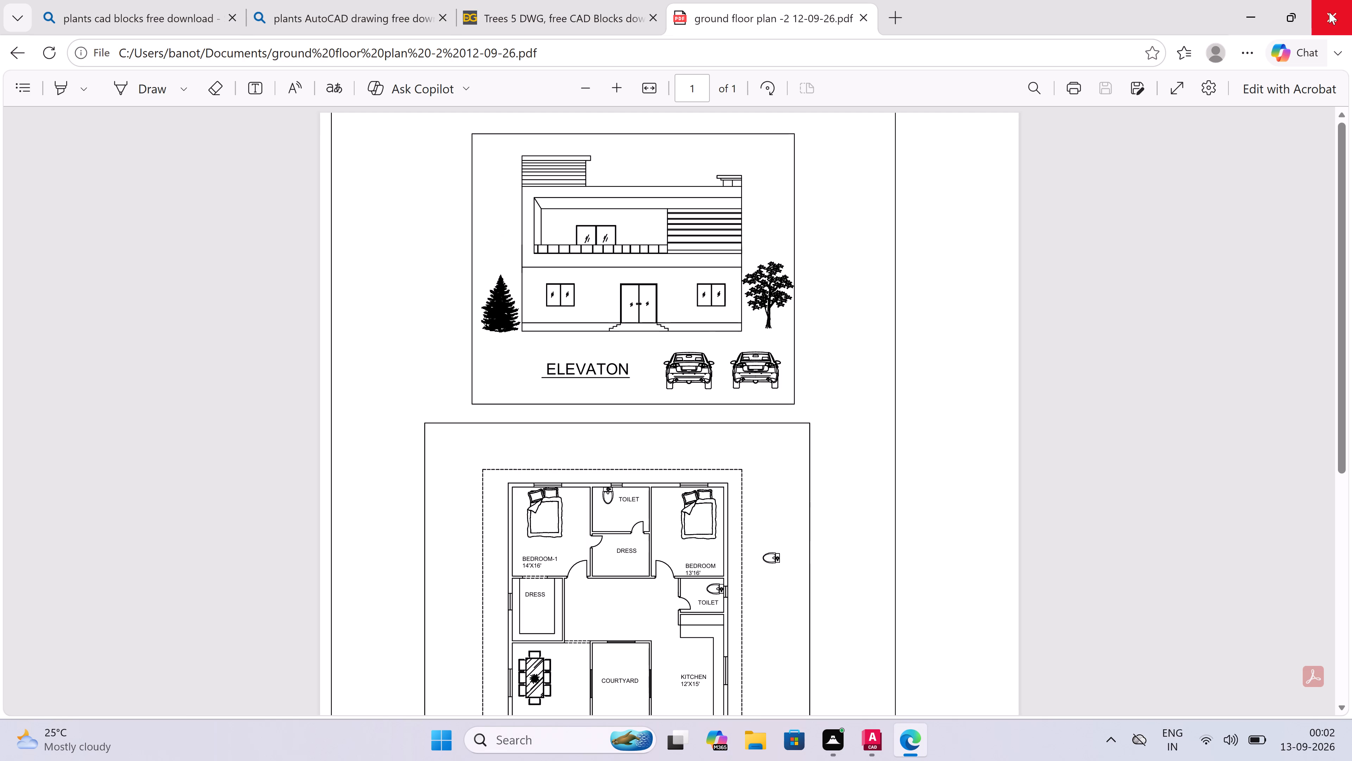
left_click(1329, 12)
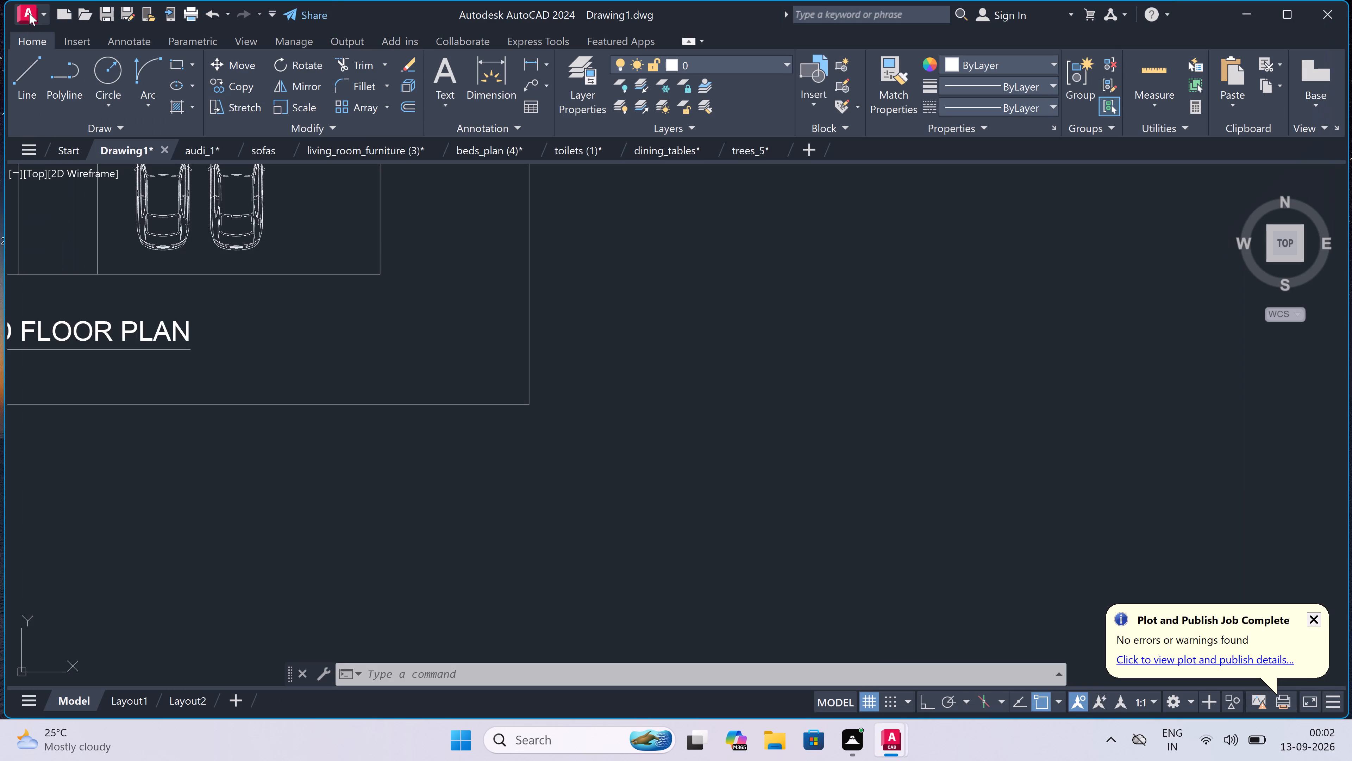
Save the drawing in Downloads as an AutoCAD 2018 DWG named "12-09-26 ground floor plan -2".
left_click(26, 10)
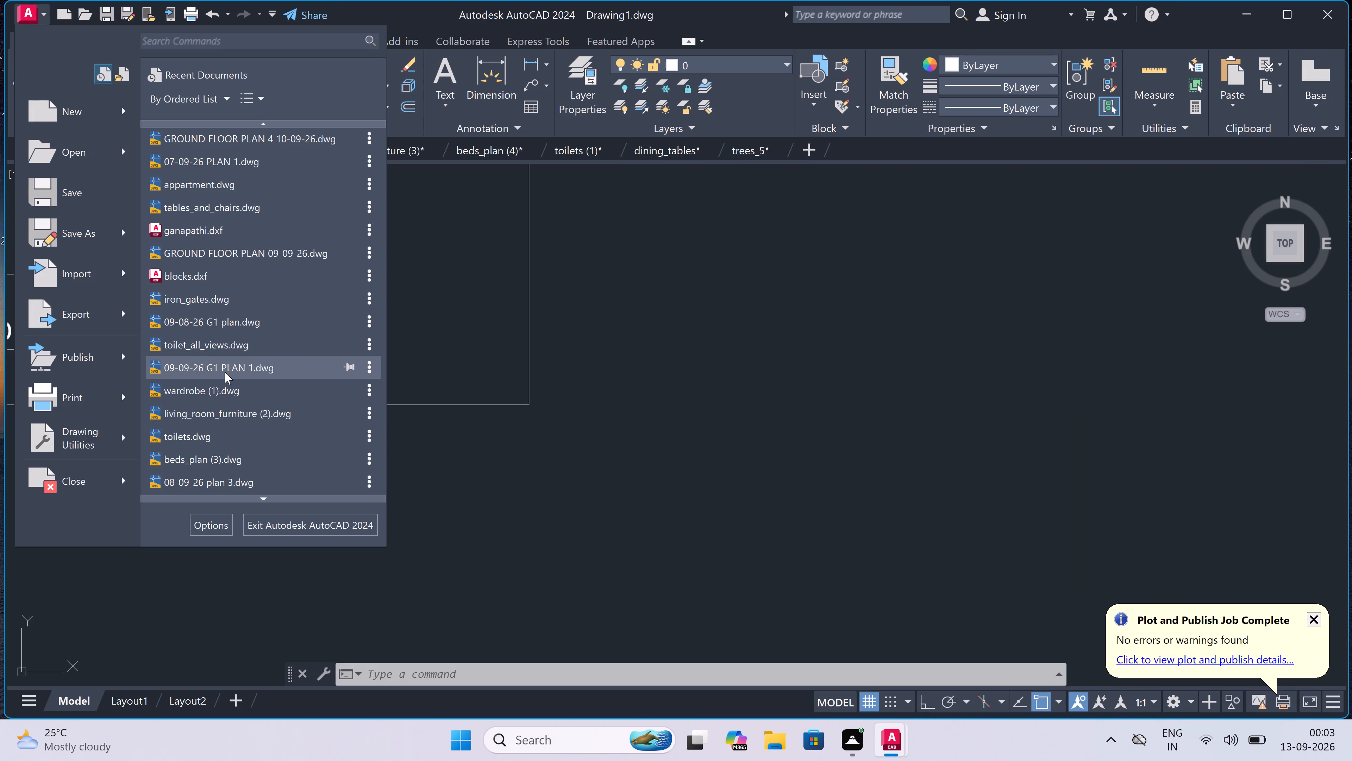
left_click(93, 225)
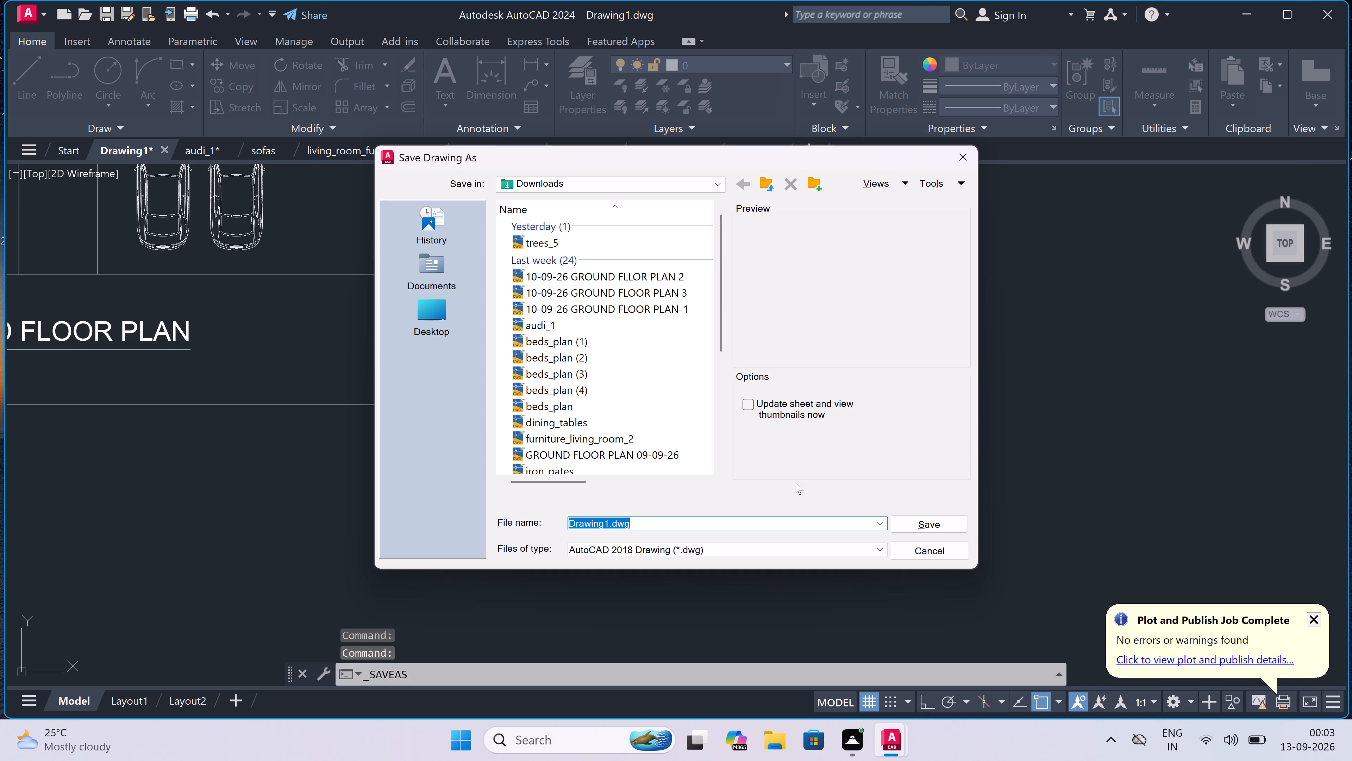
key("BackSpace")
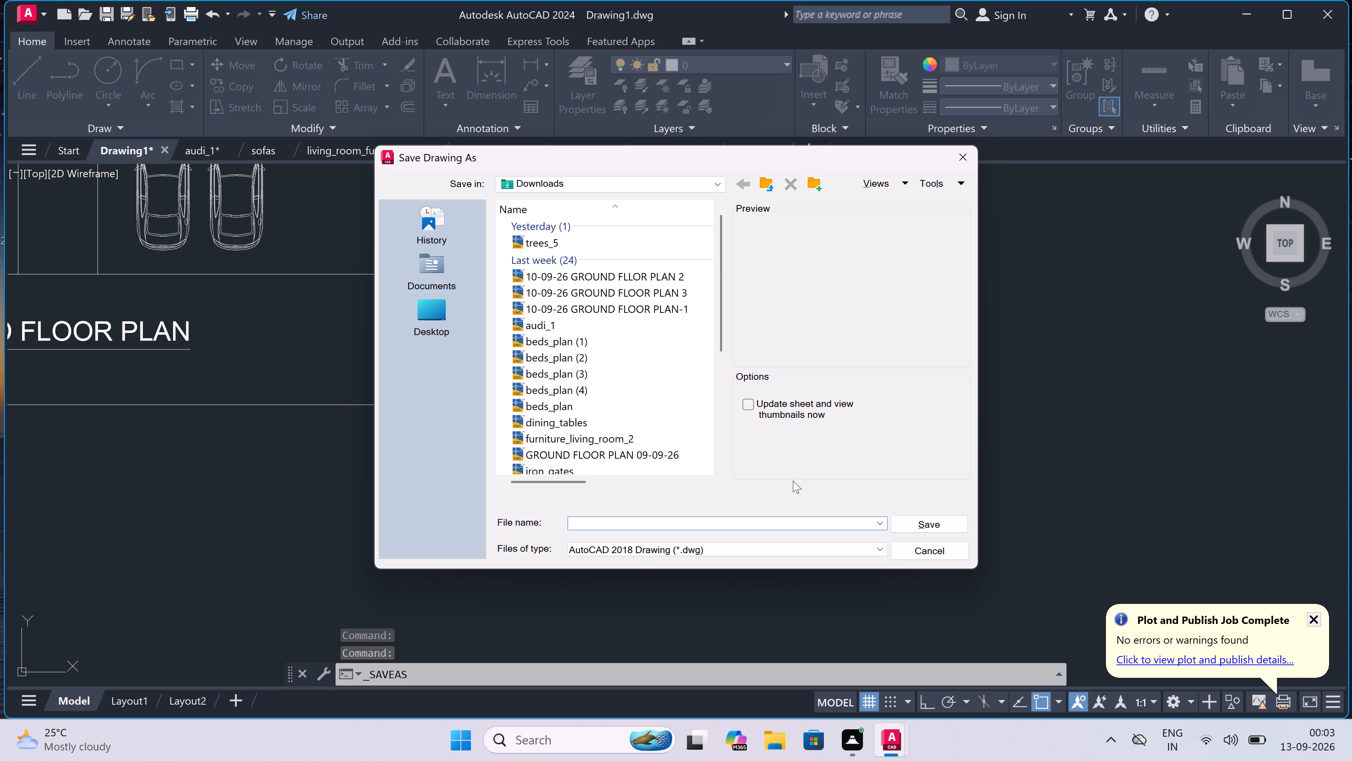
key("1")
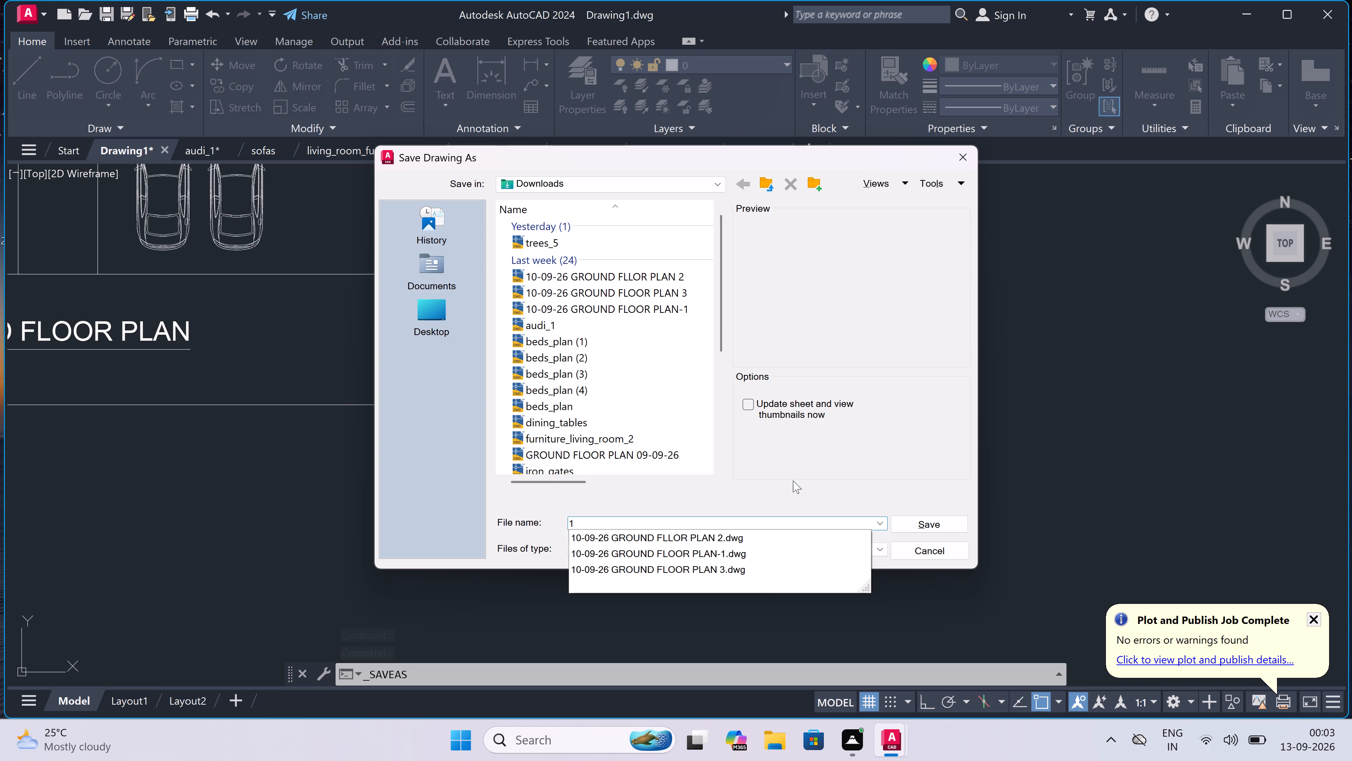
key("2")
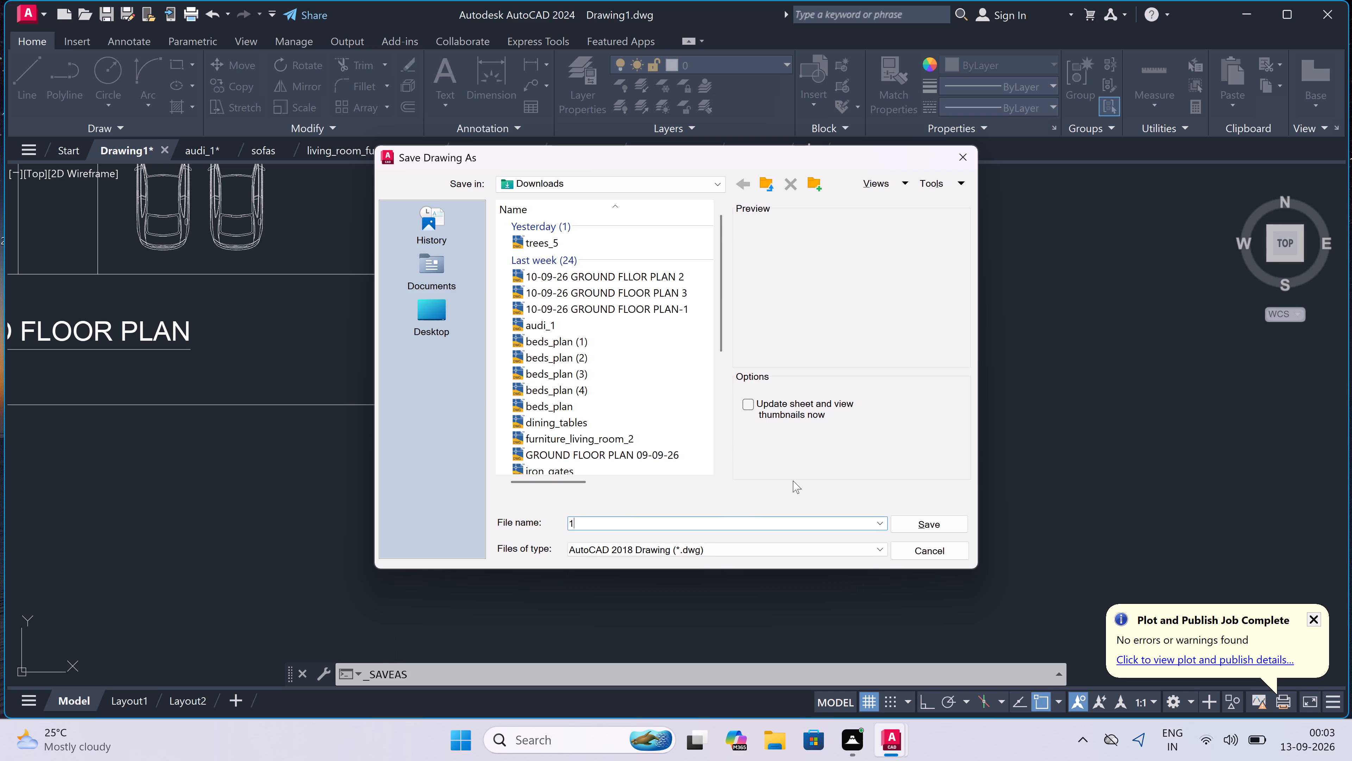
type("-09-")
type("26")
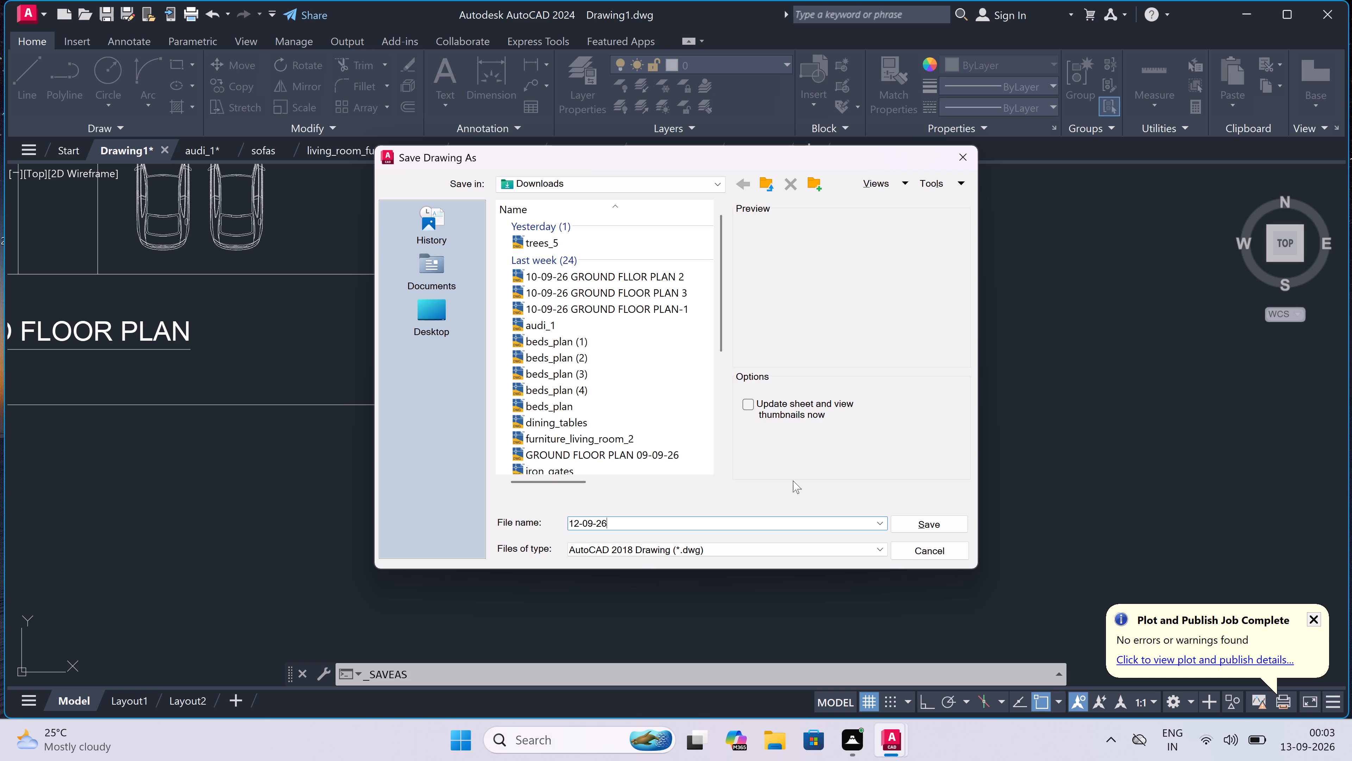
key("space")
type("ground floor plan -")
key("2")
left_click(927, 531)
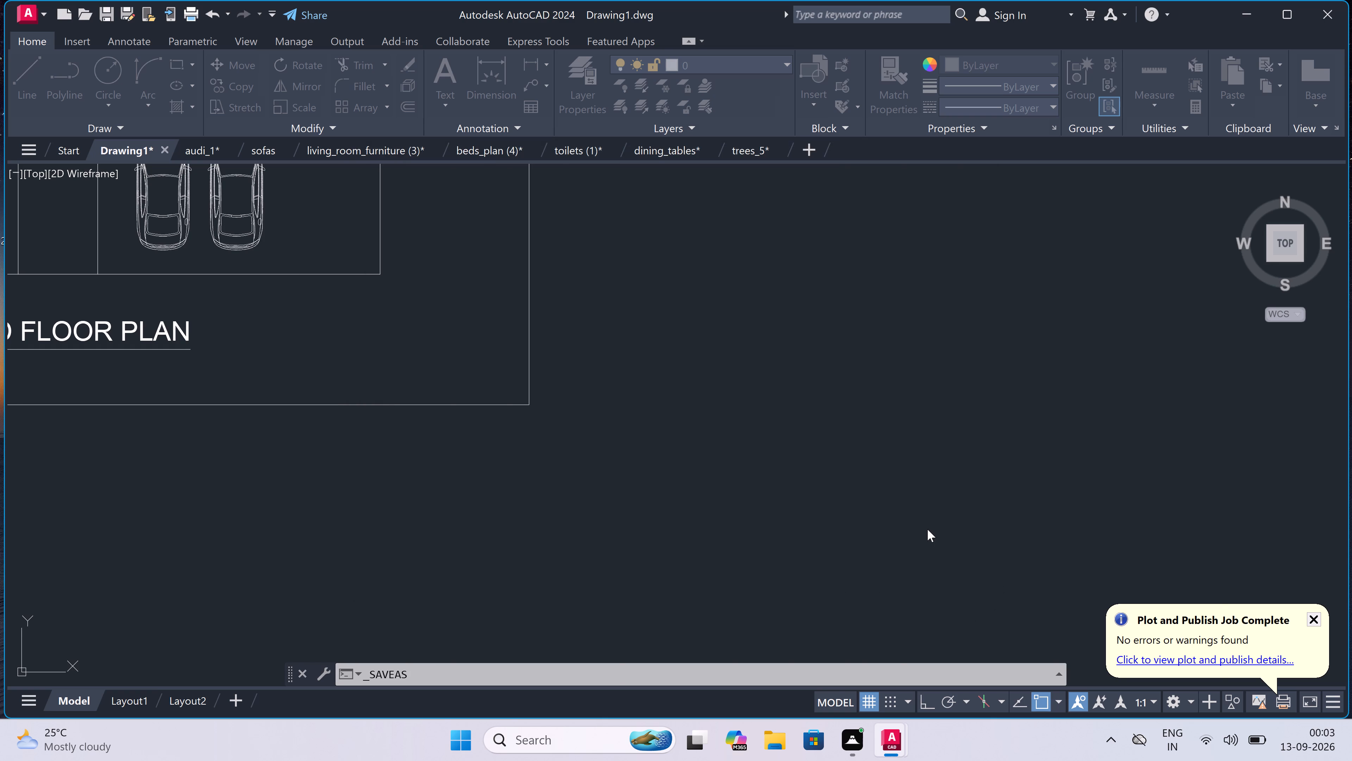
Exit AutoCAD, saving the changes to the ground floor plan drawing.
scroll(782, 487, "down", 1)
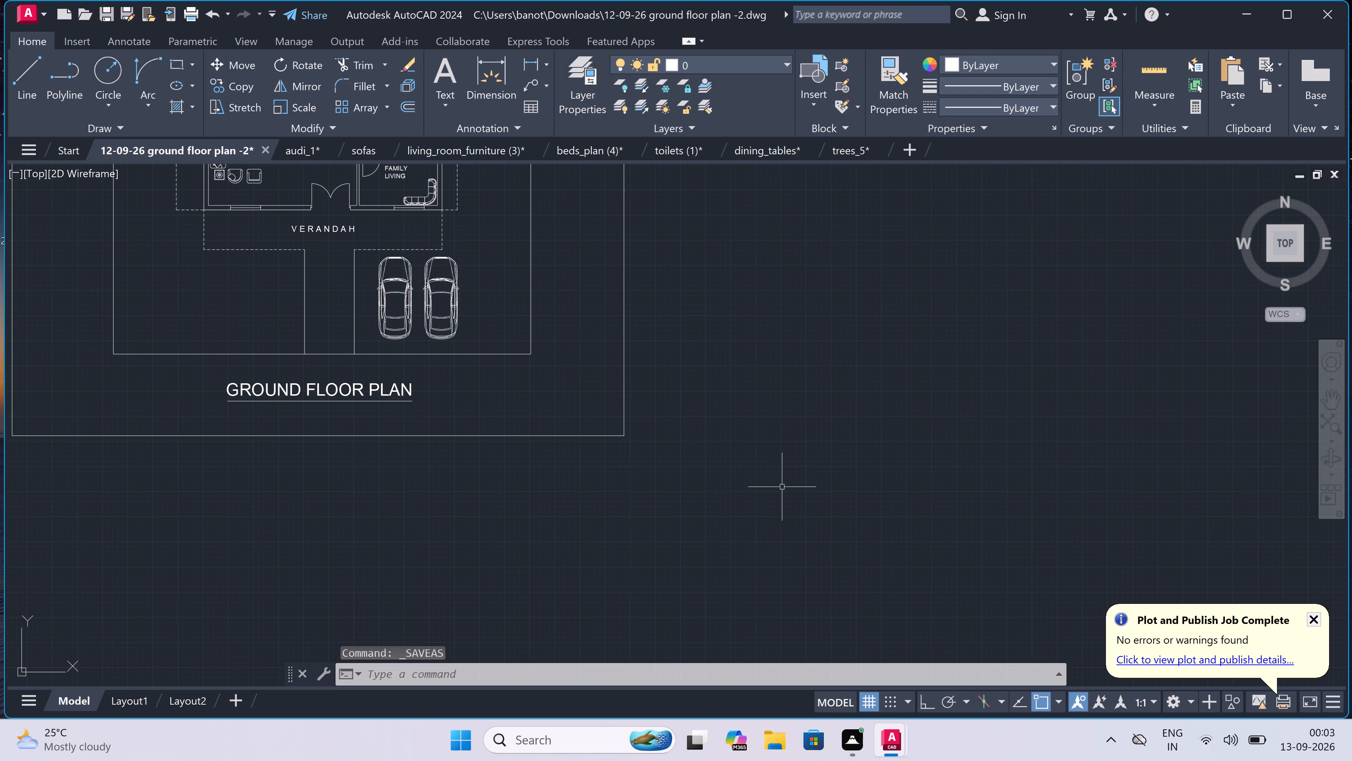
left_click(1327, 13)
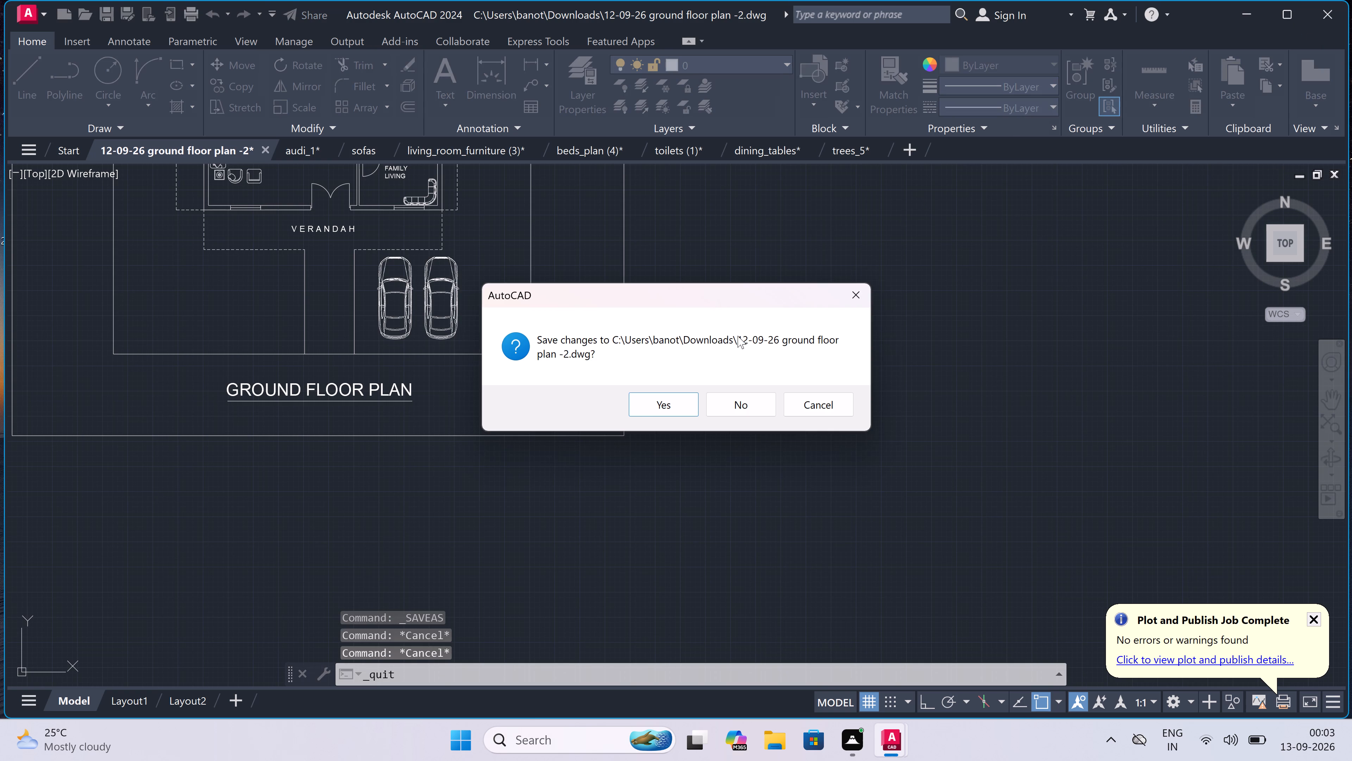
left_click(653, 397)
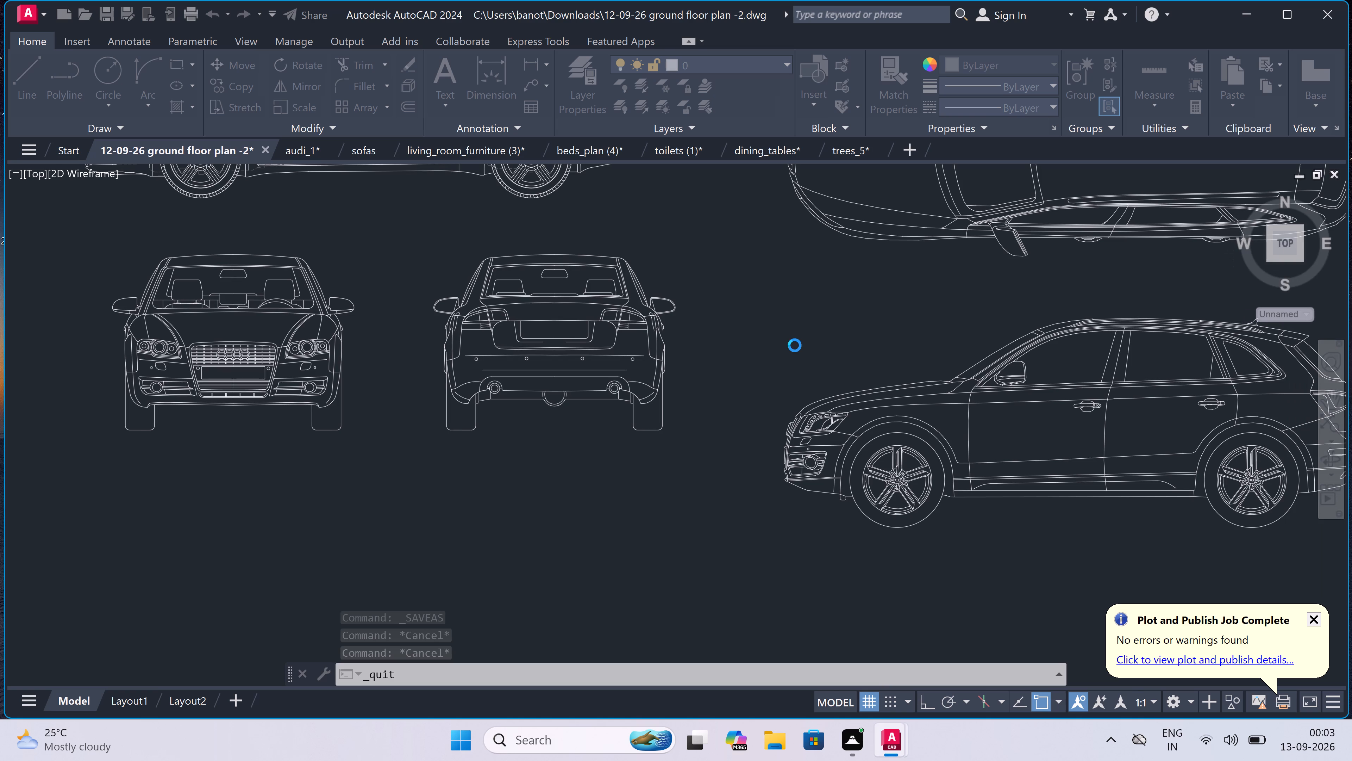
Close the audi_1, living room furniture, beds, toilets, dining tables and trees block drawings without saving their changes.
left_click(715, 399)
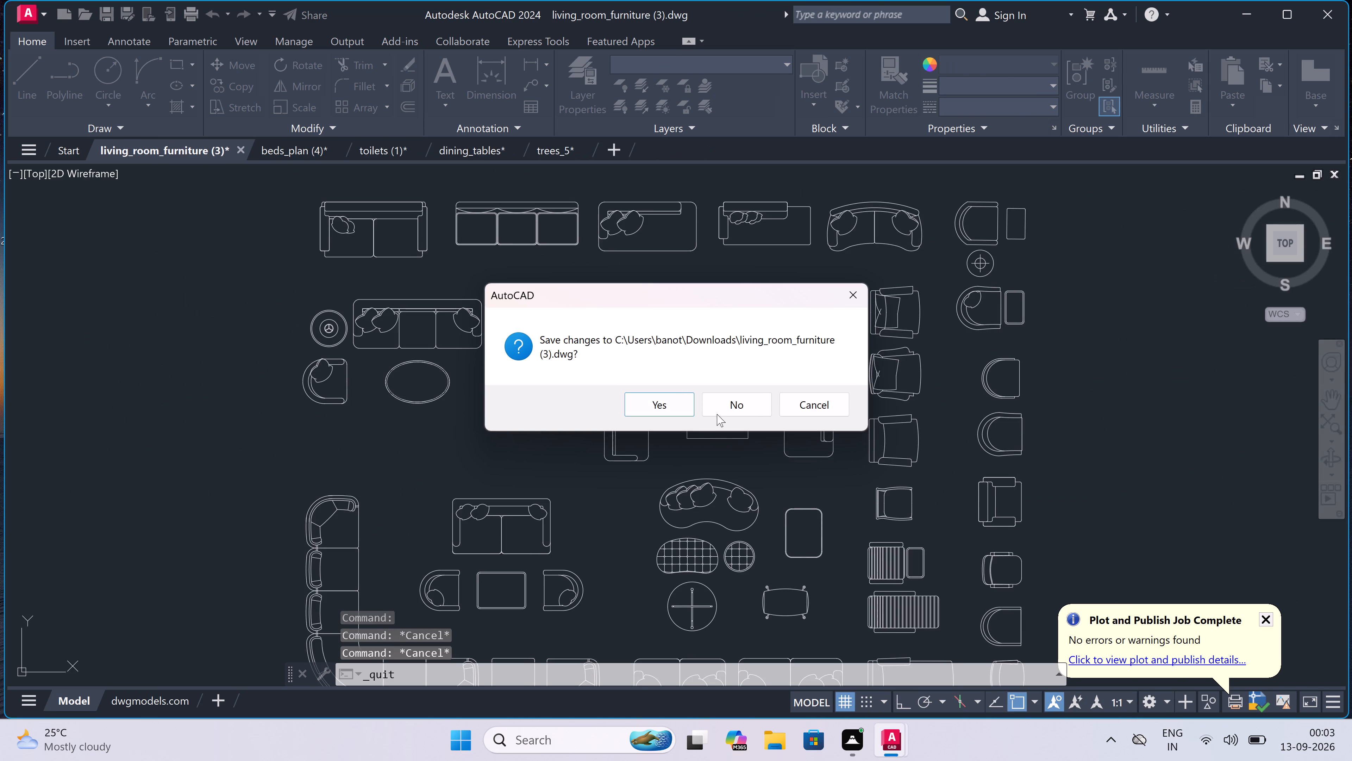
left_click(722, 403)
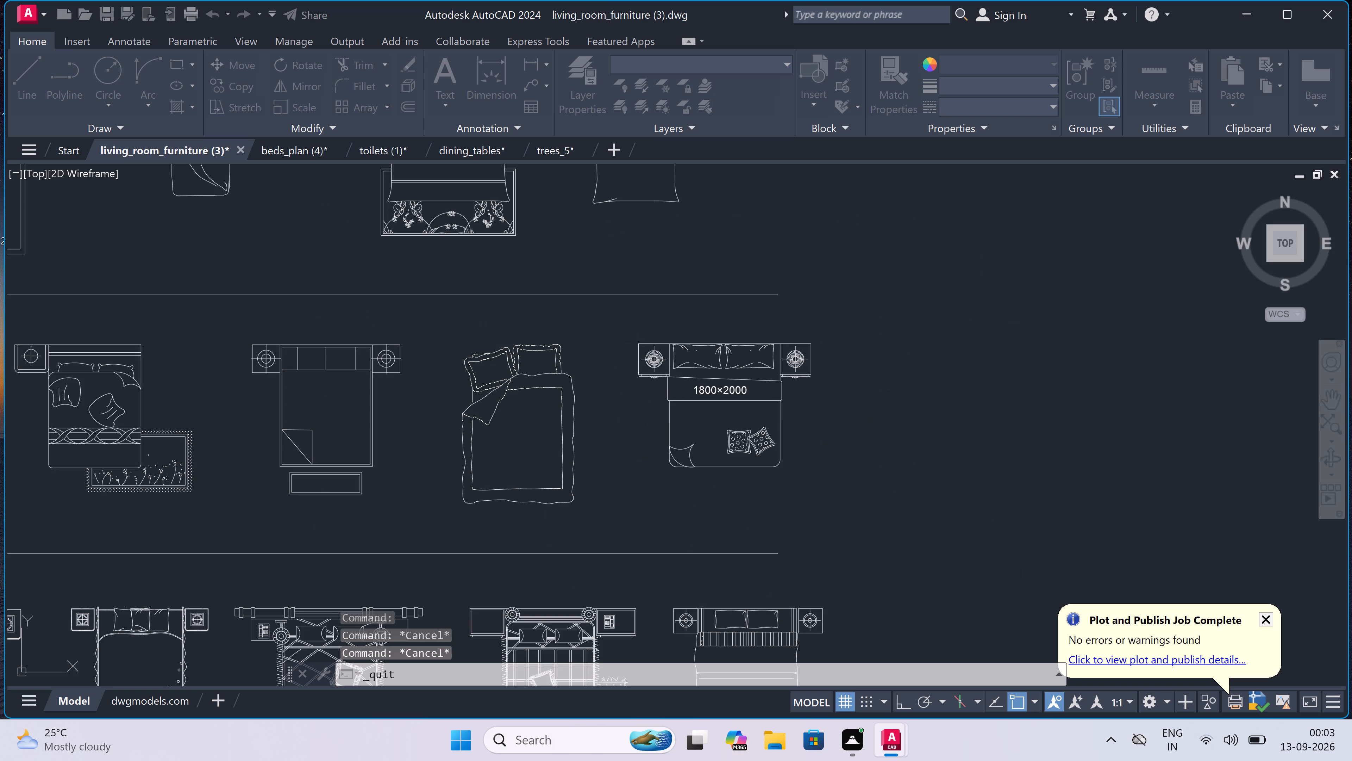
left_click(716, 401)
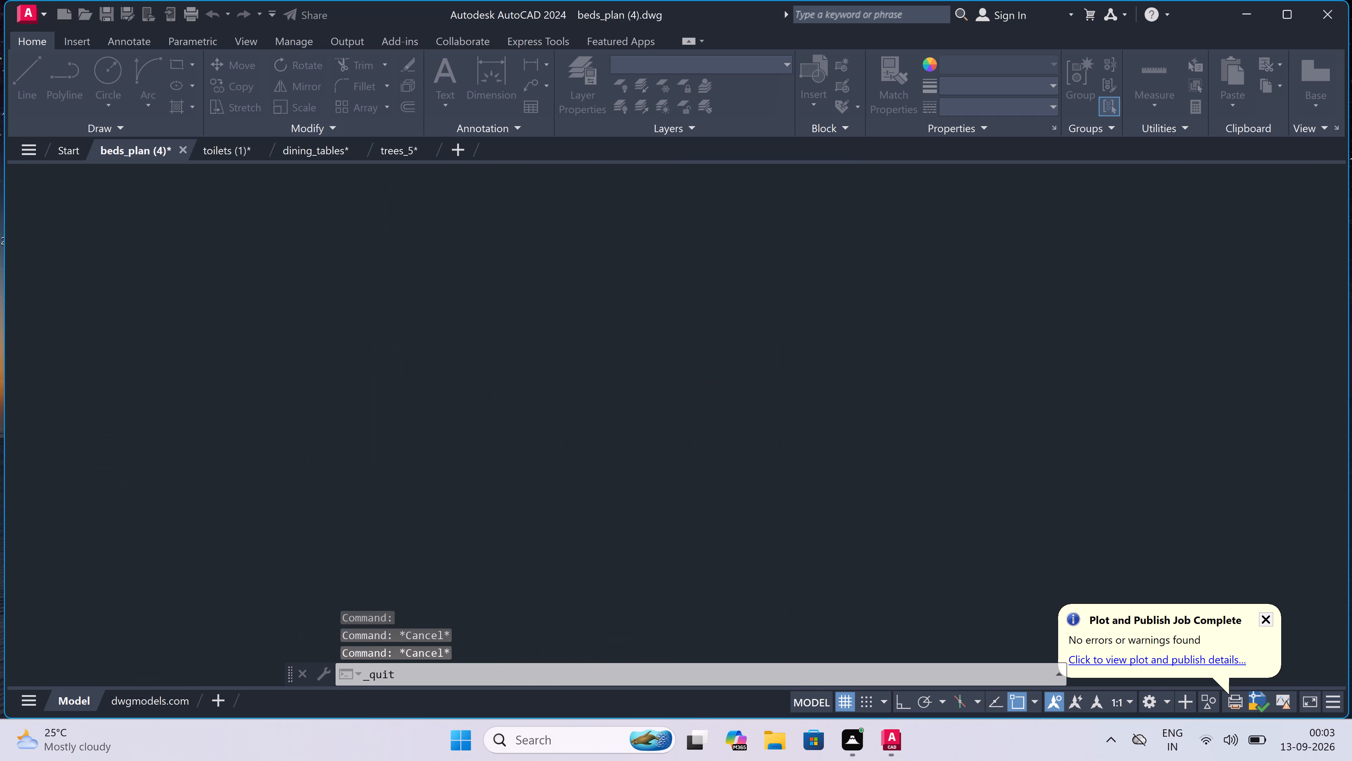
left_click(716, 400)
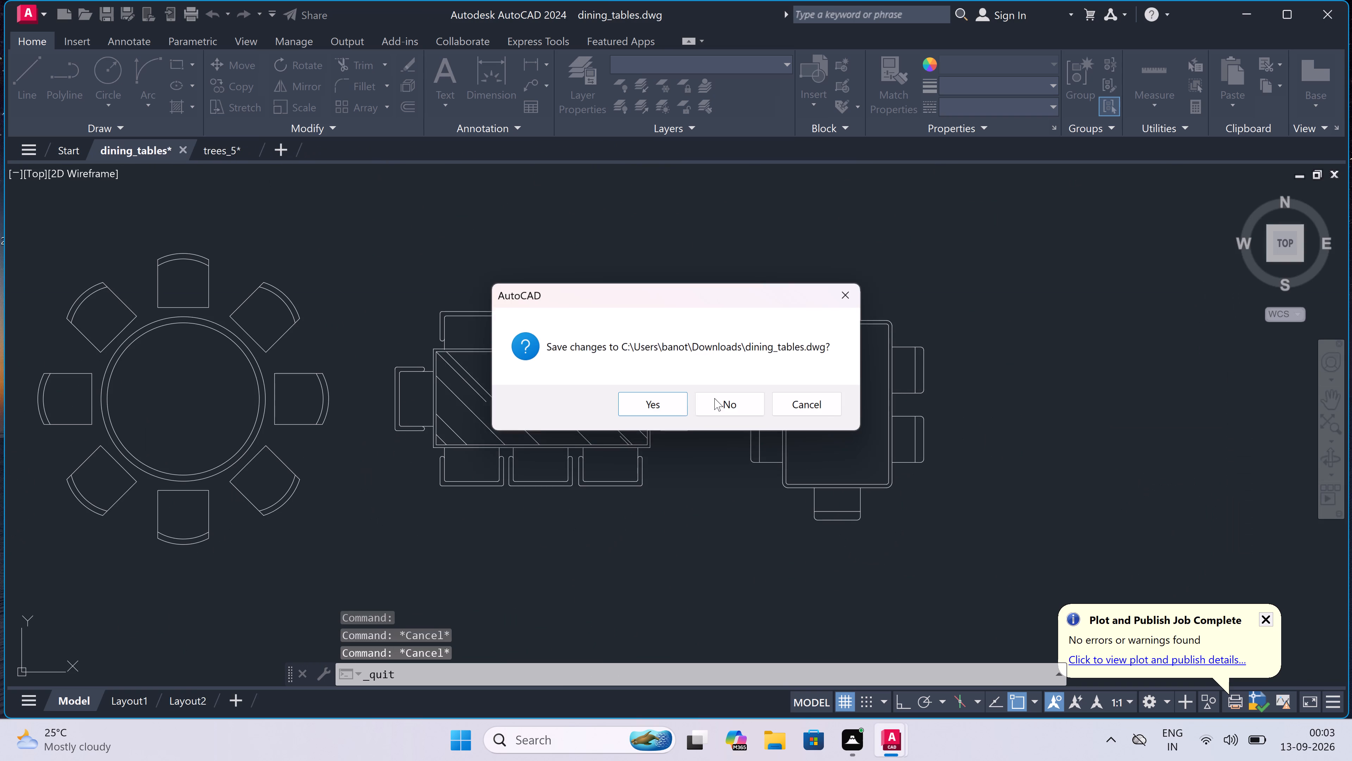
left_click(713, 398)
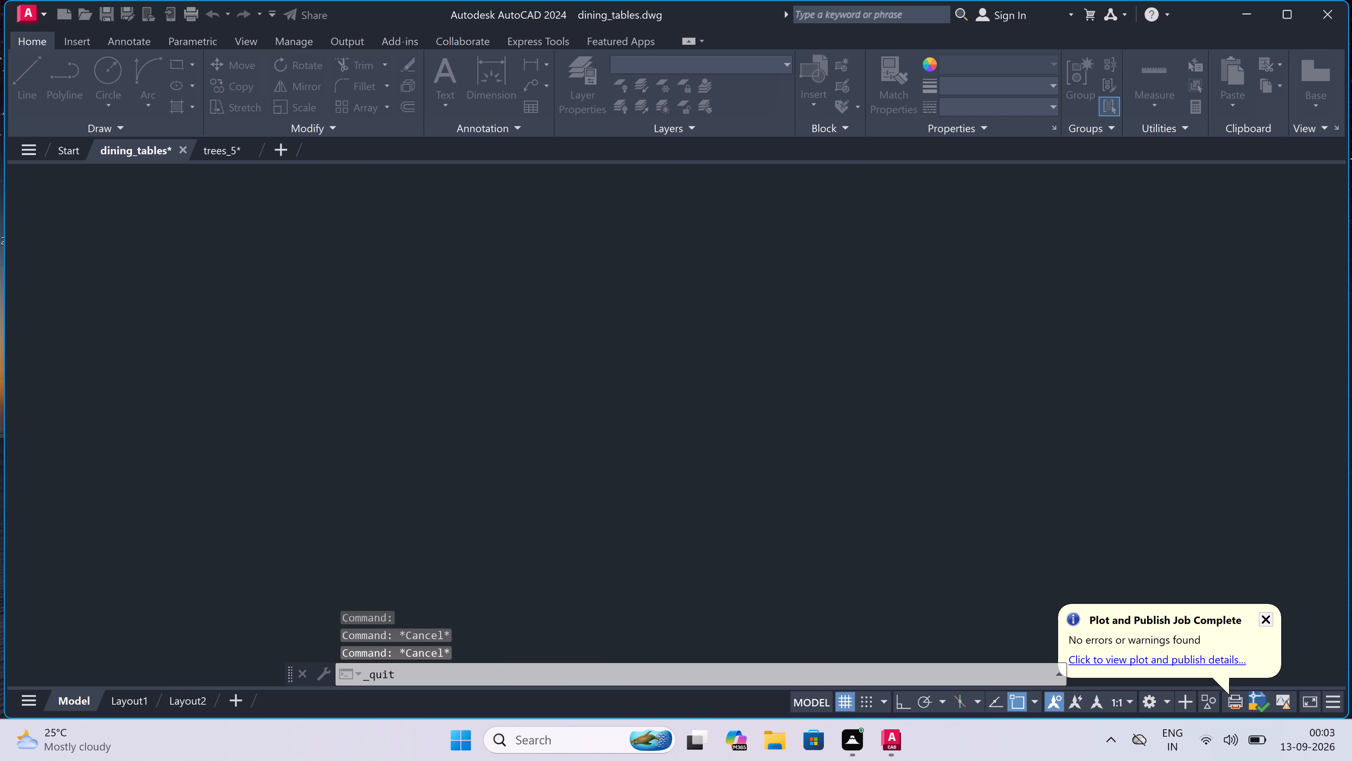
left_click(713, 397)
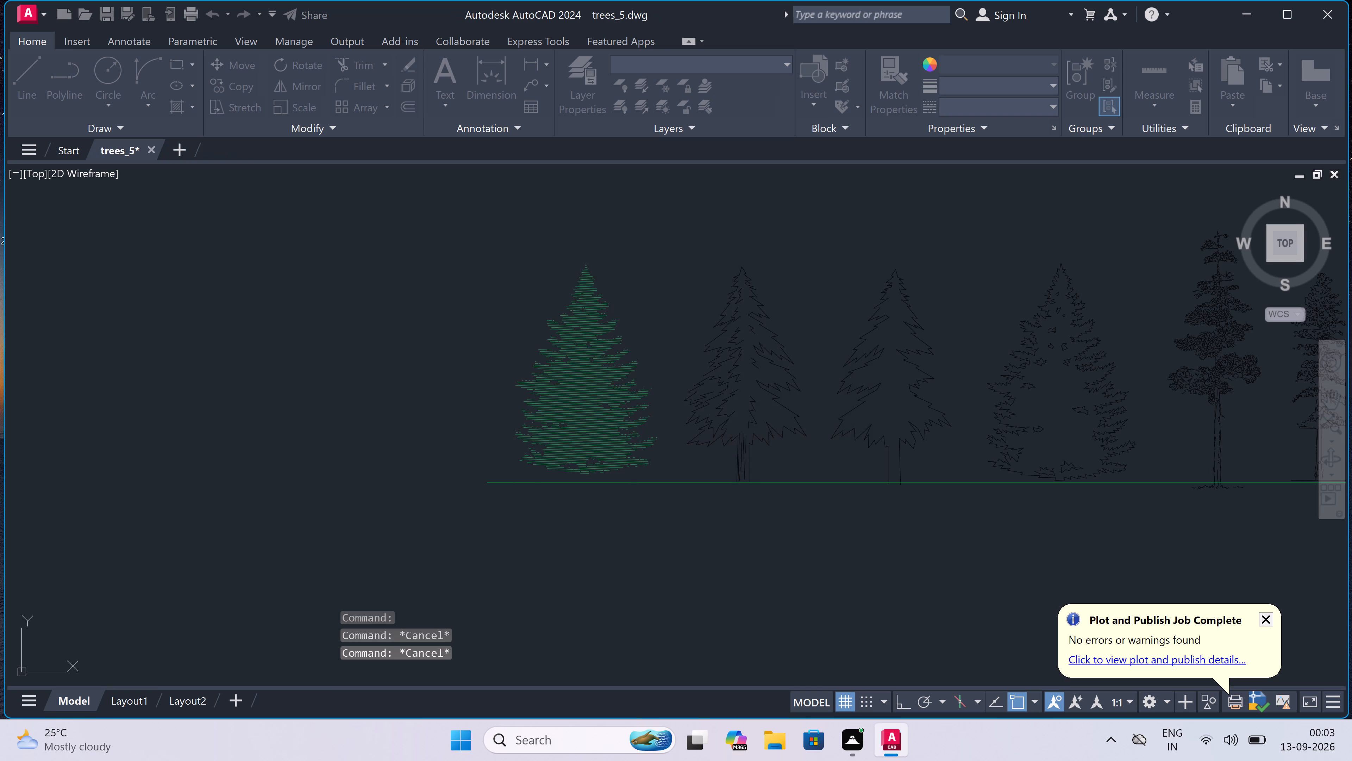